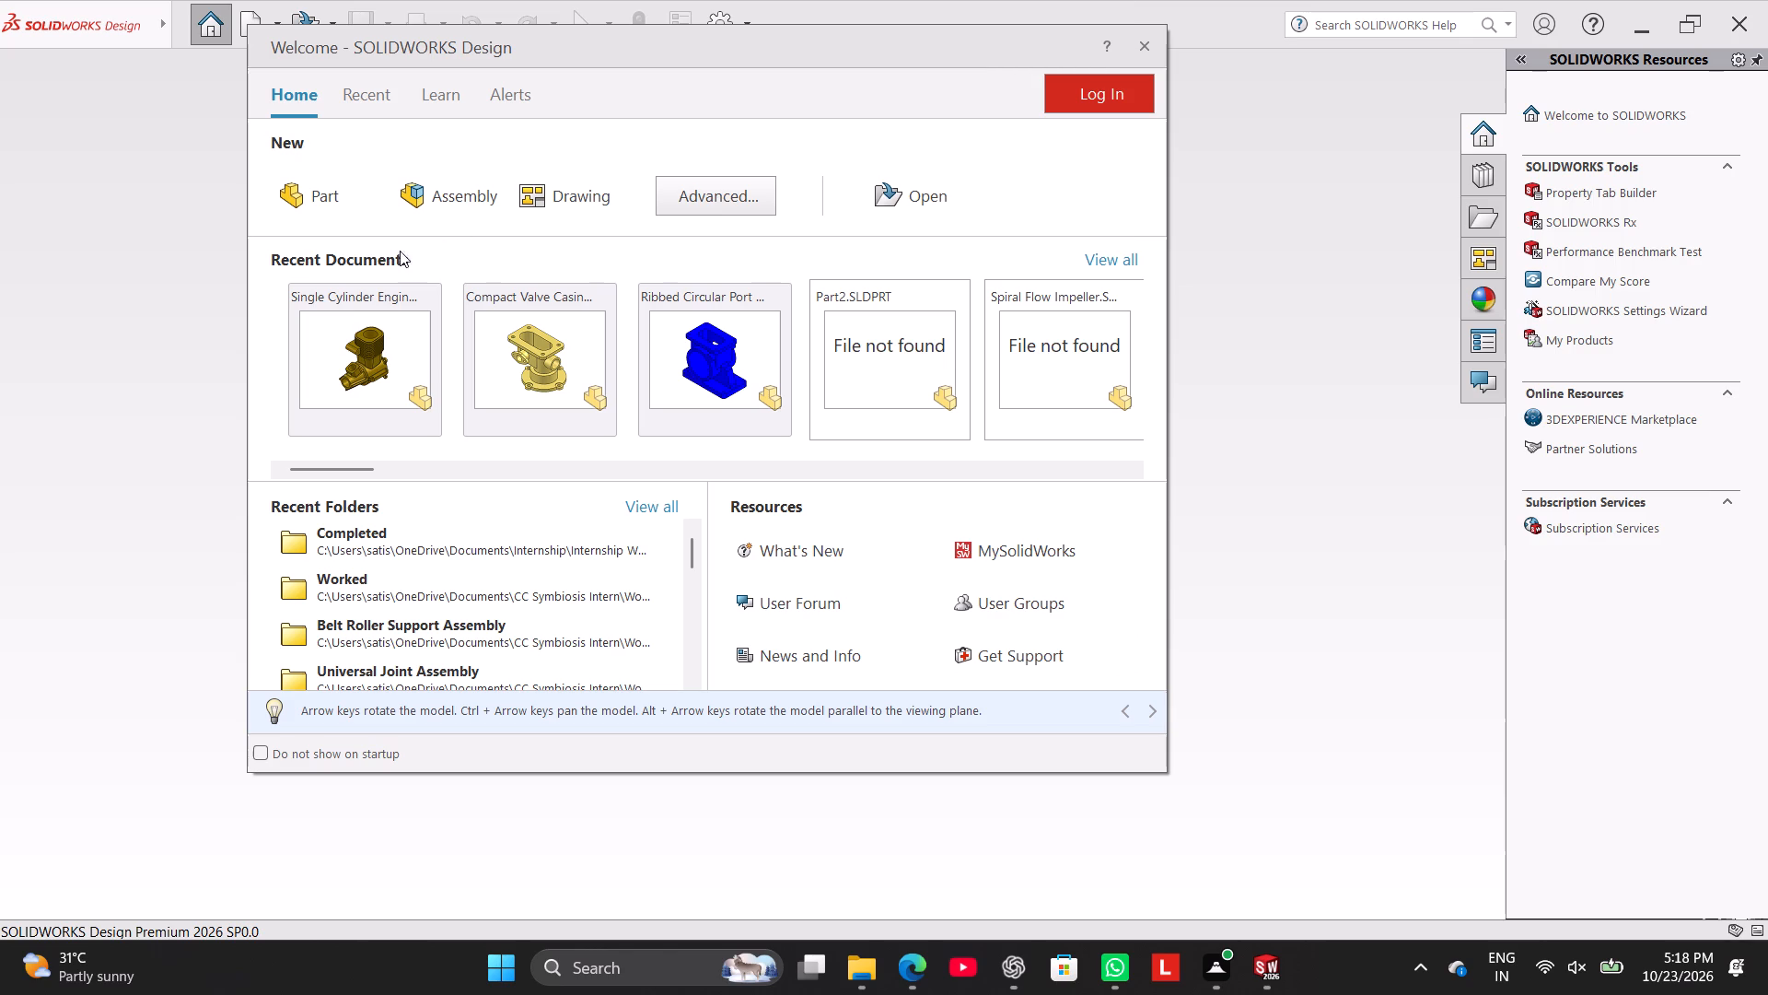
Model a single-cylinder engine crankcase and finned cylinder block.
Create a new part document.
click(331, 204)
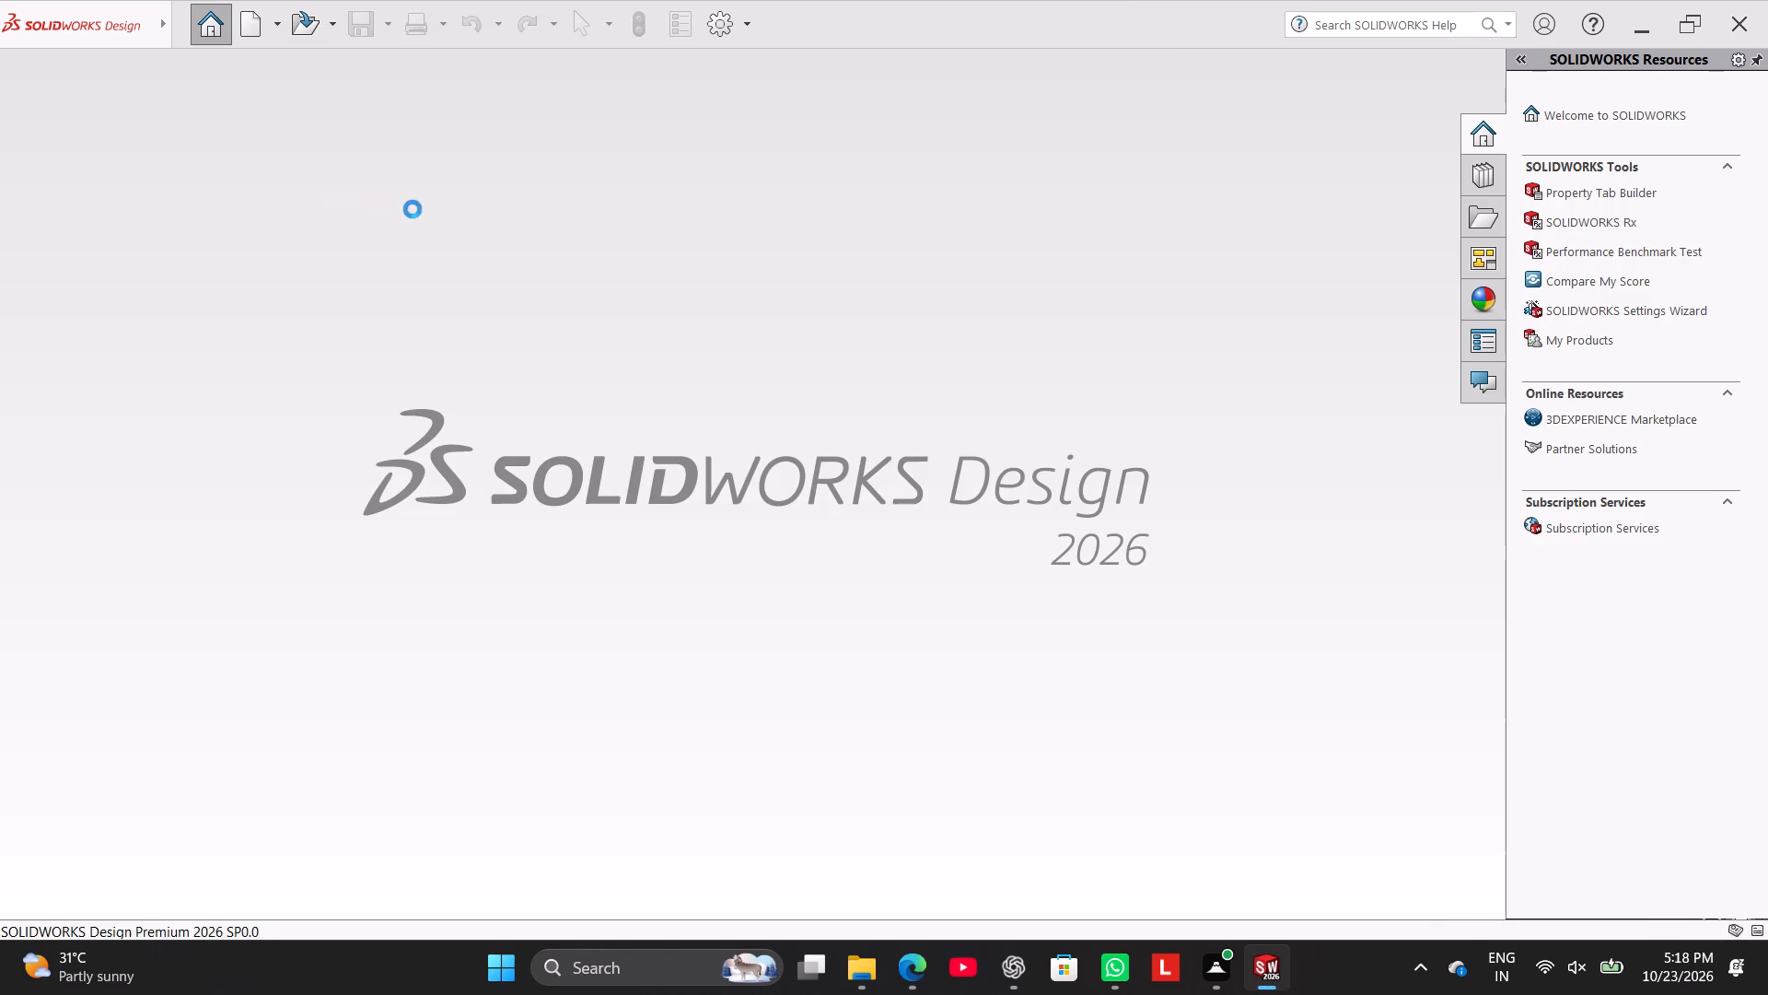
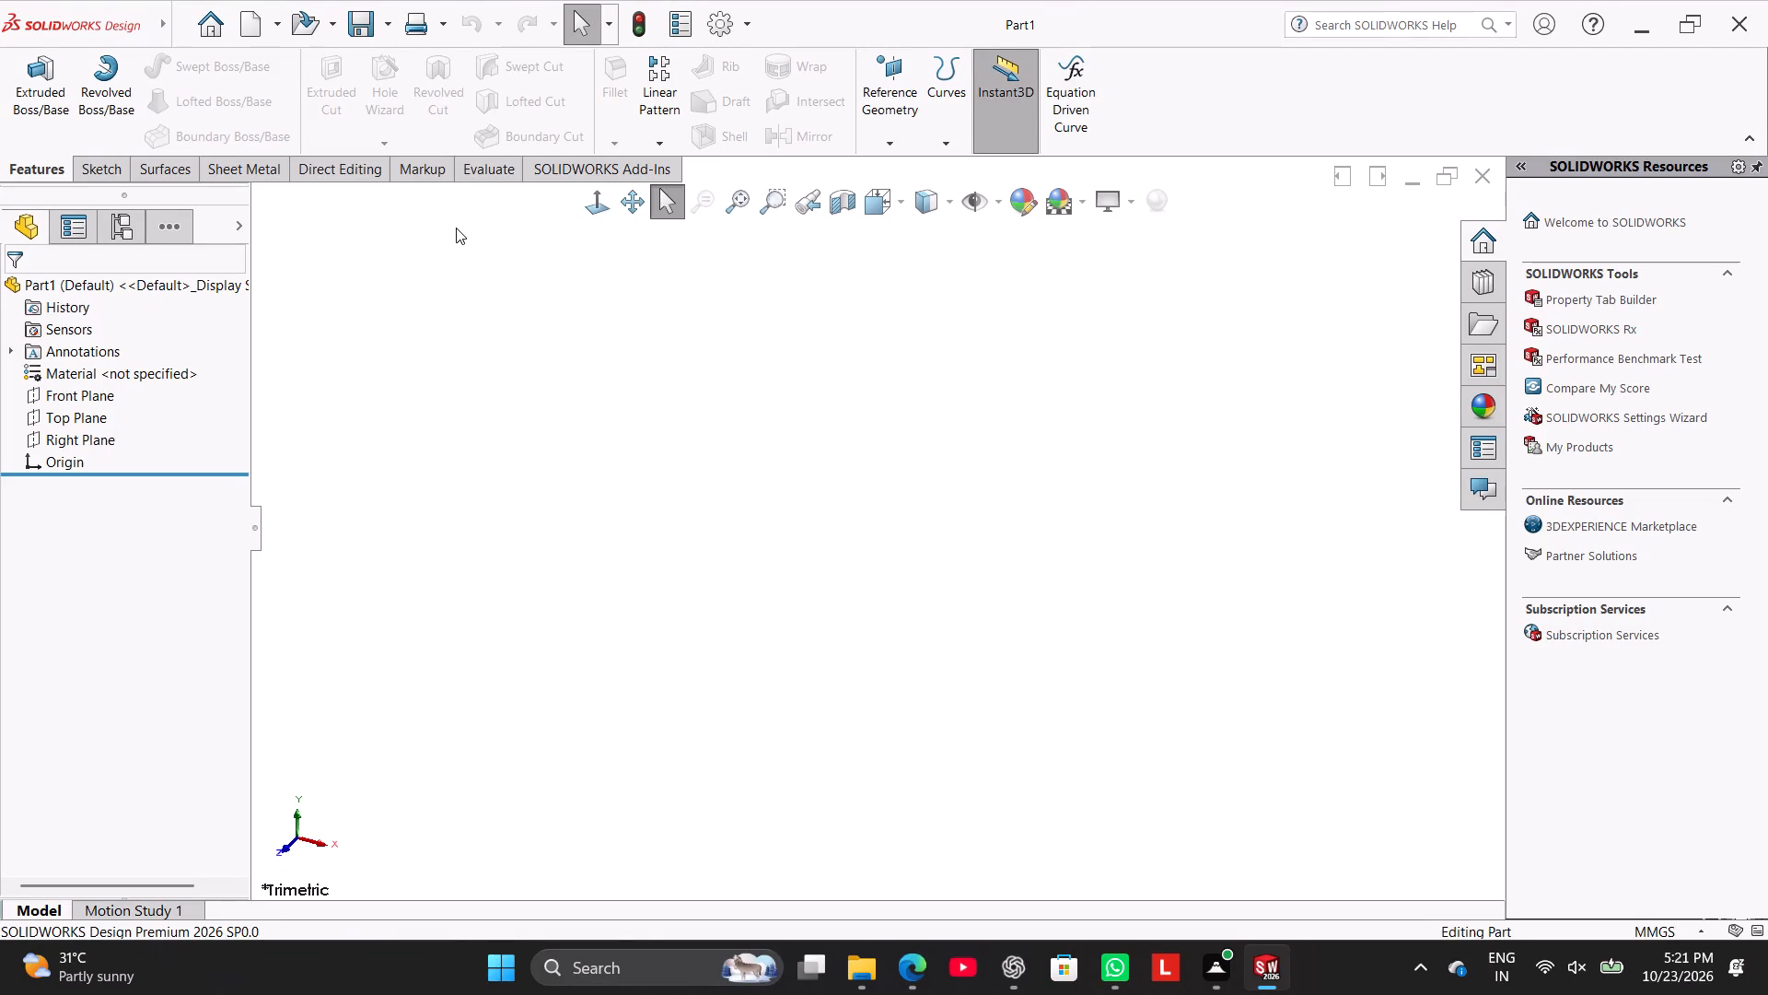
Start a sketch on the Right Plane.
click(87, 433)
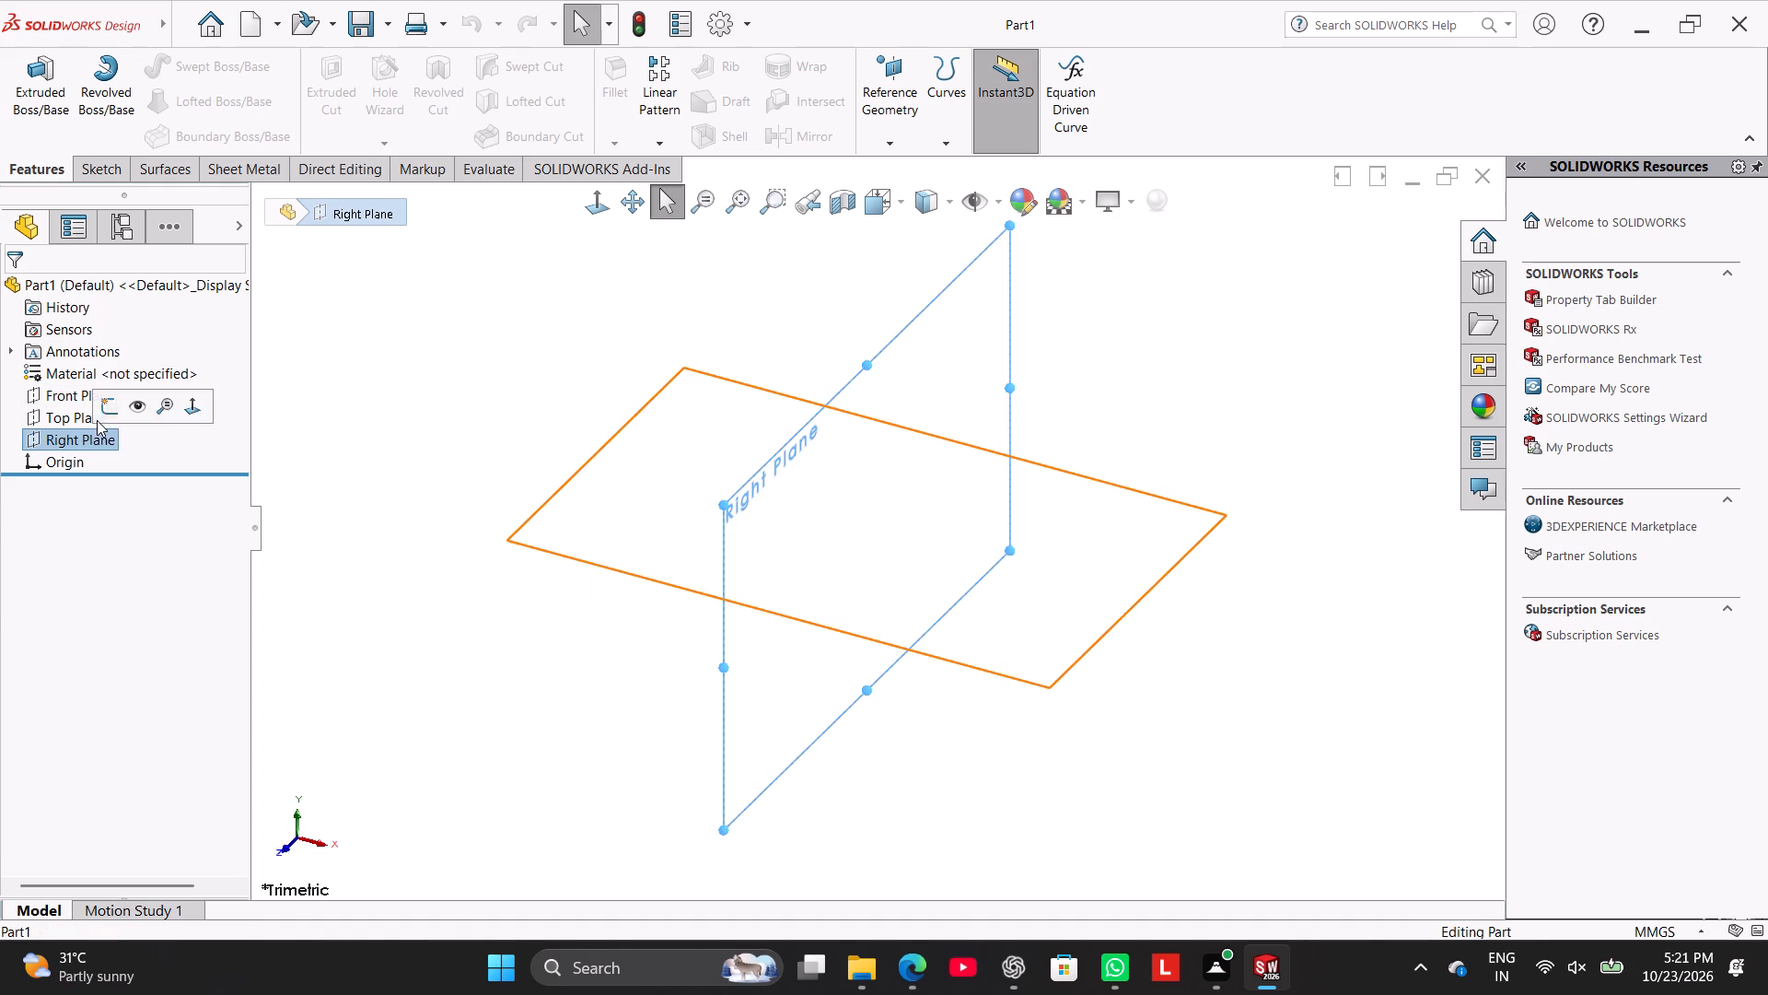
click(102, 410)
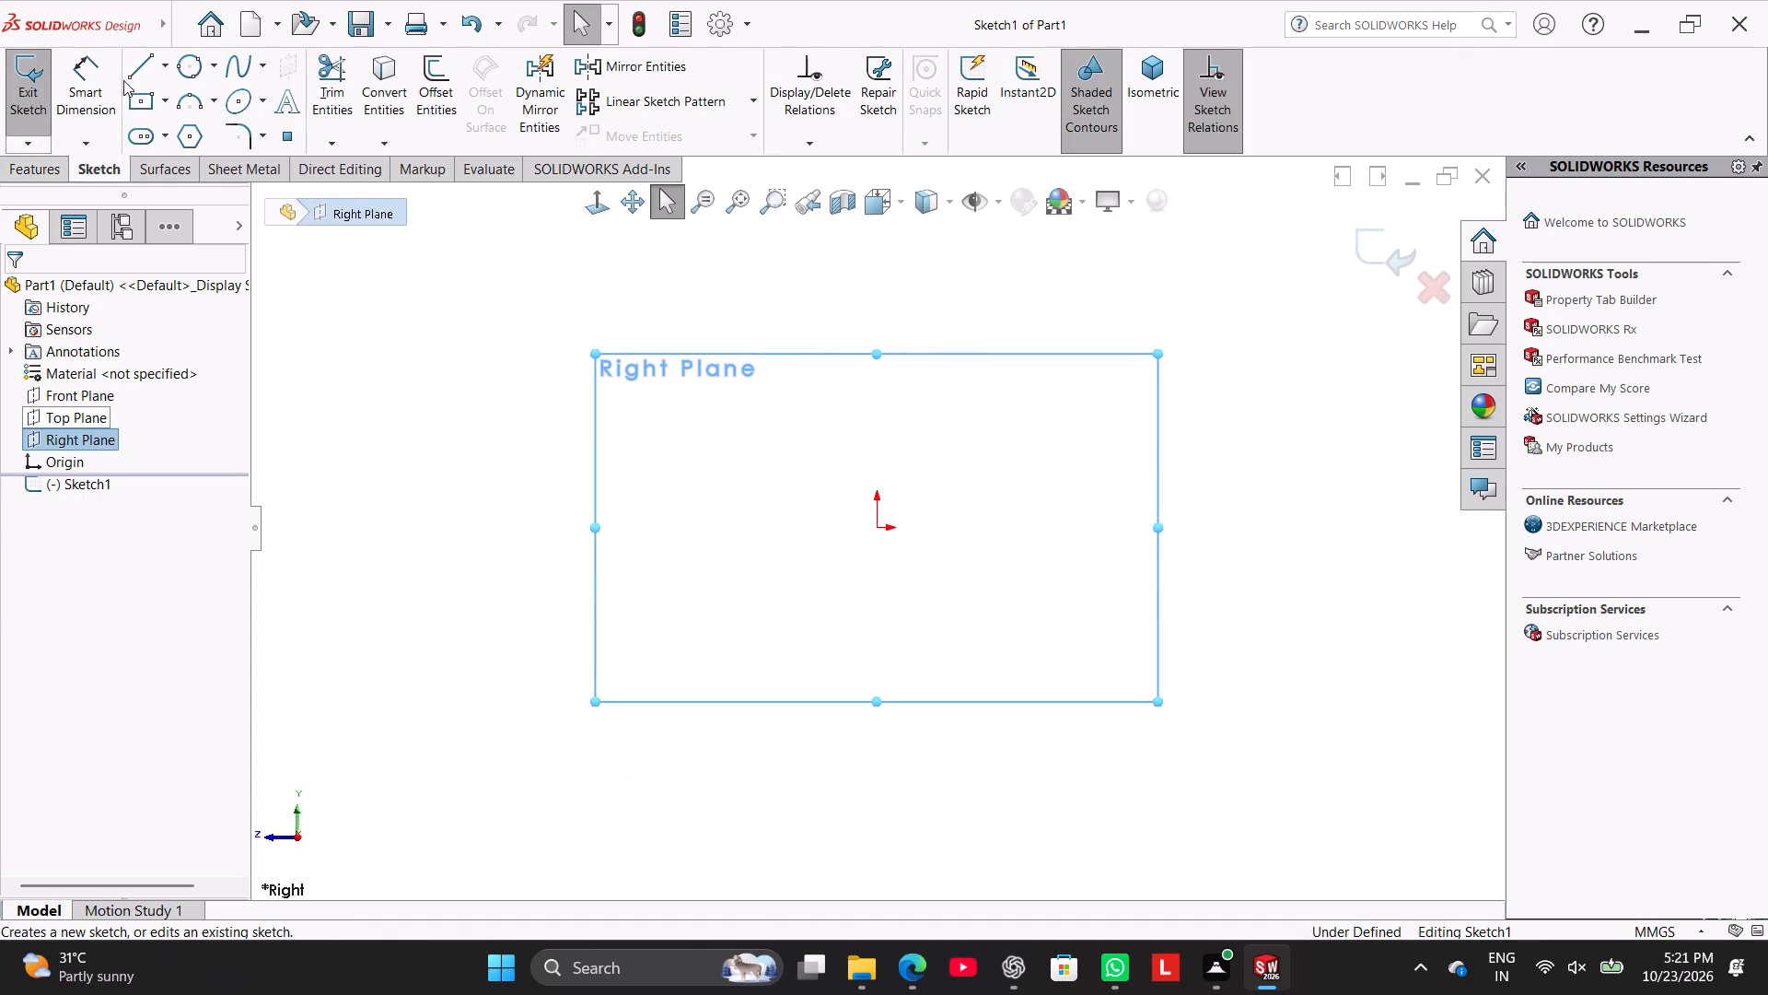
Sketch a horizontal centerline through the origin and extend its shorter side further out from the origin.
click(137, 66)
click(166, 74)
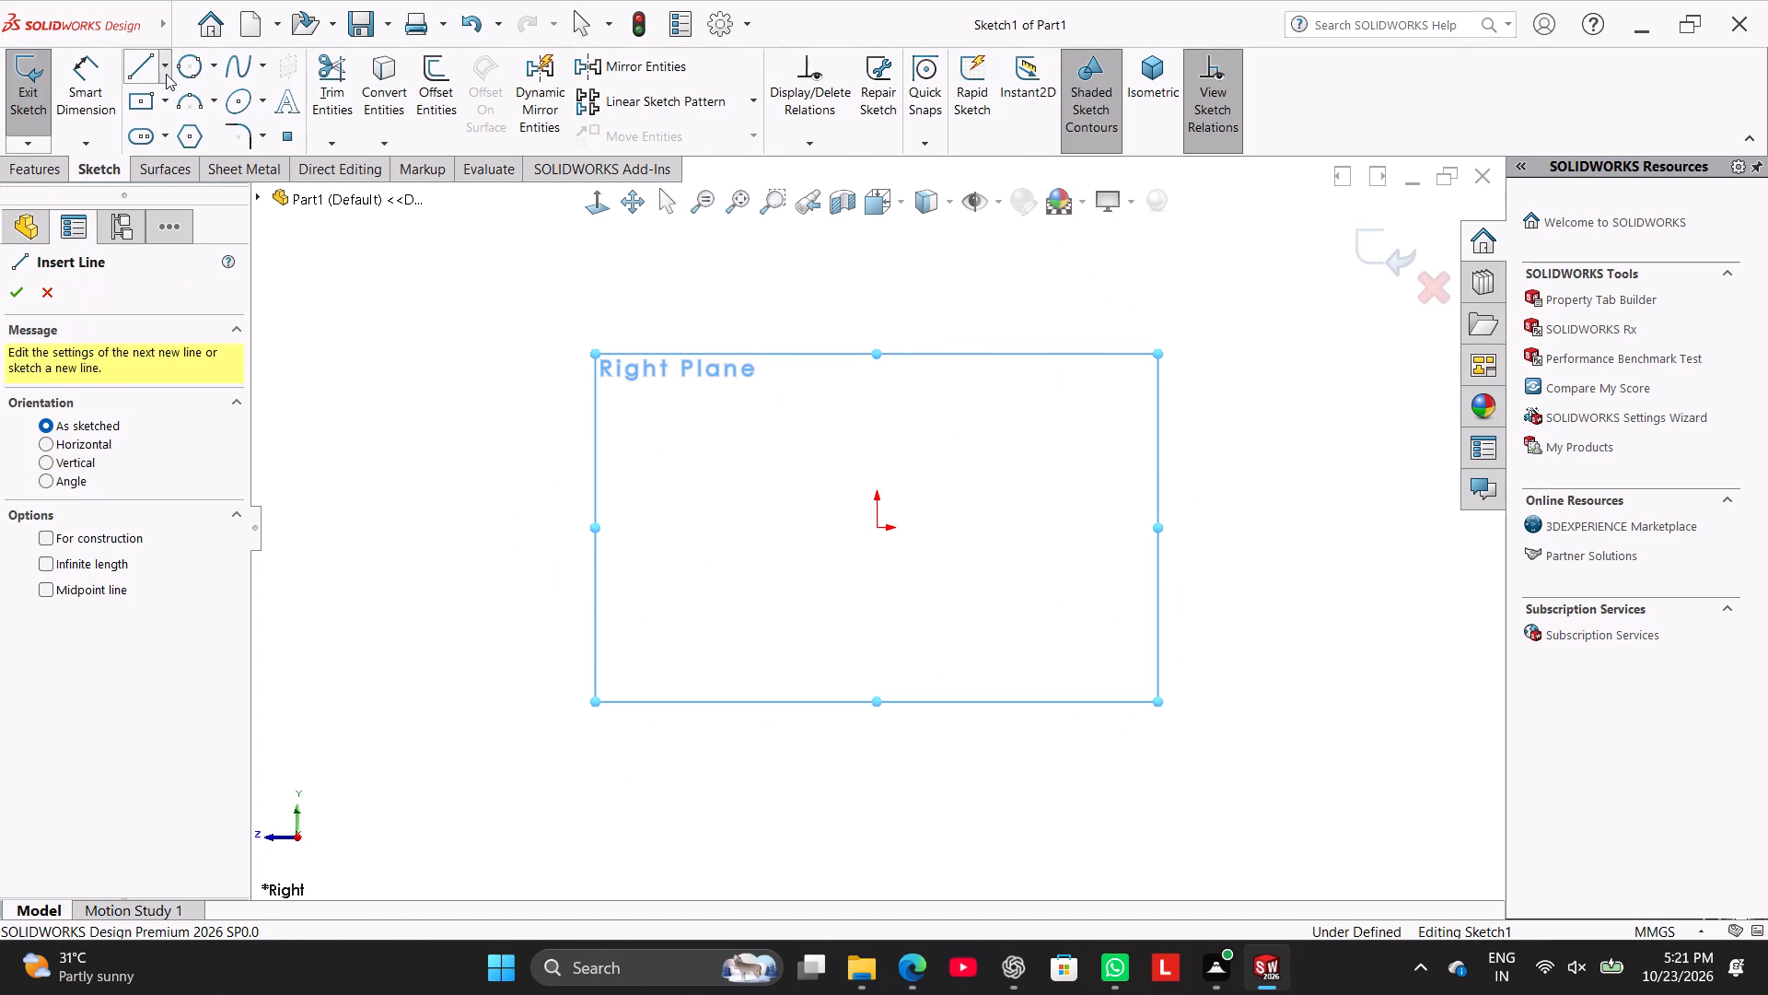
click(179, 112)
click(575, 524)
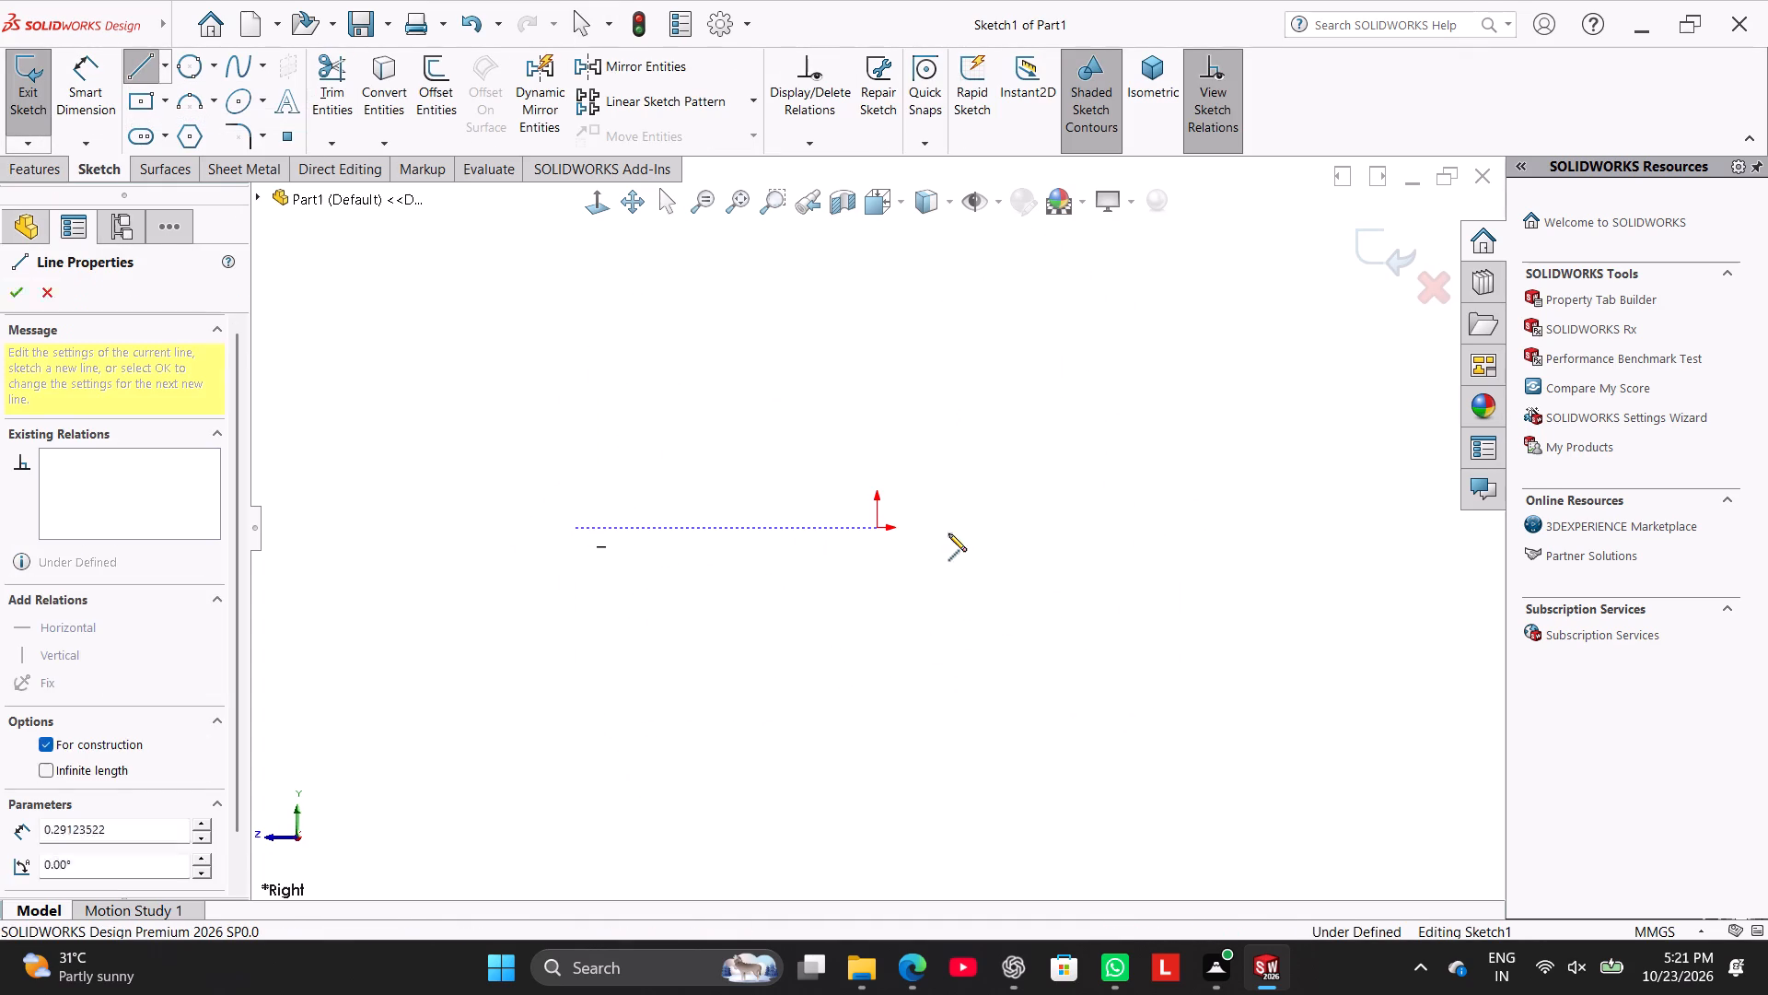
click(1327, 531)
right_click(1321, 435)
click(1353, 446)
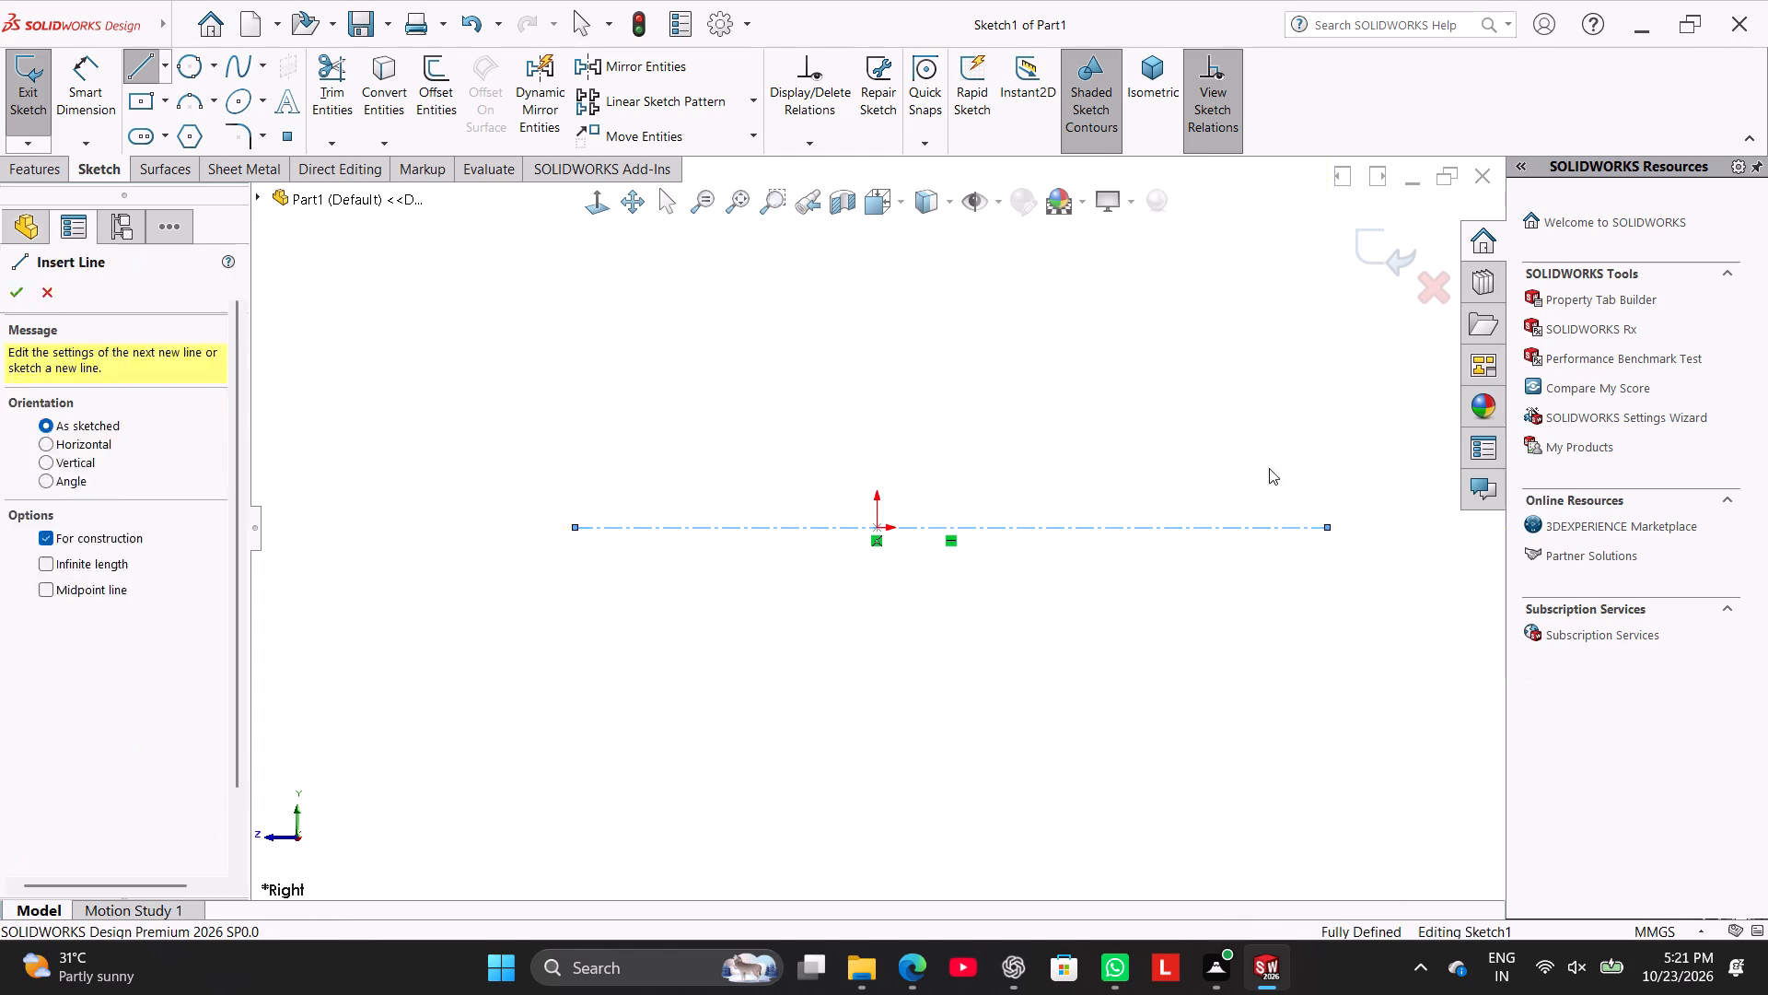
drag(576, 524, 439, 526)
click(460, 364)
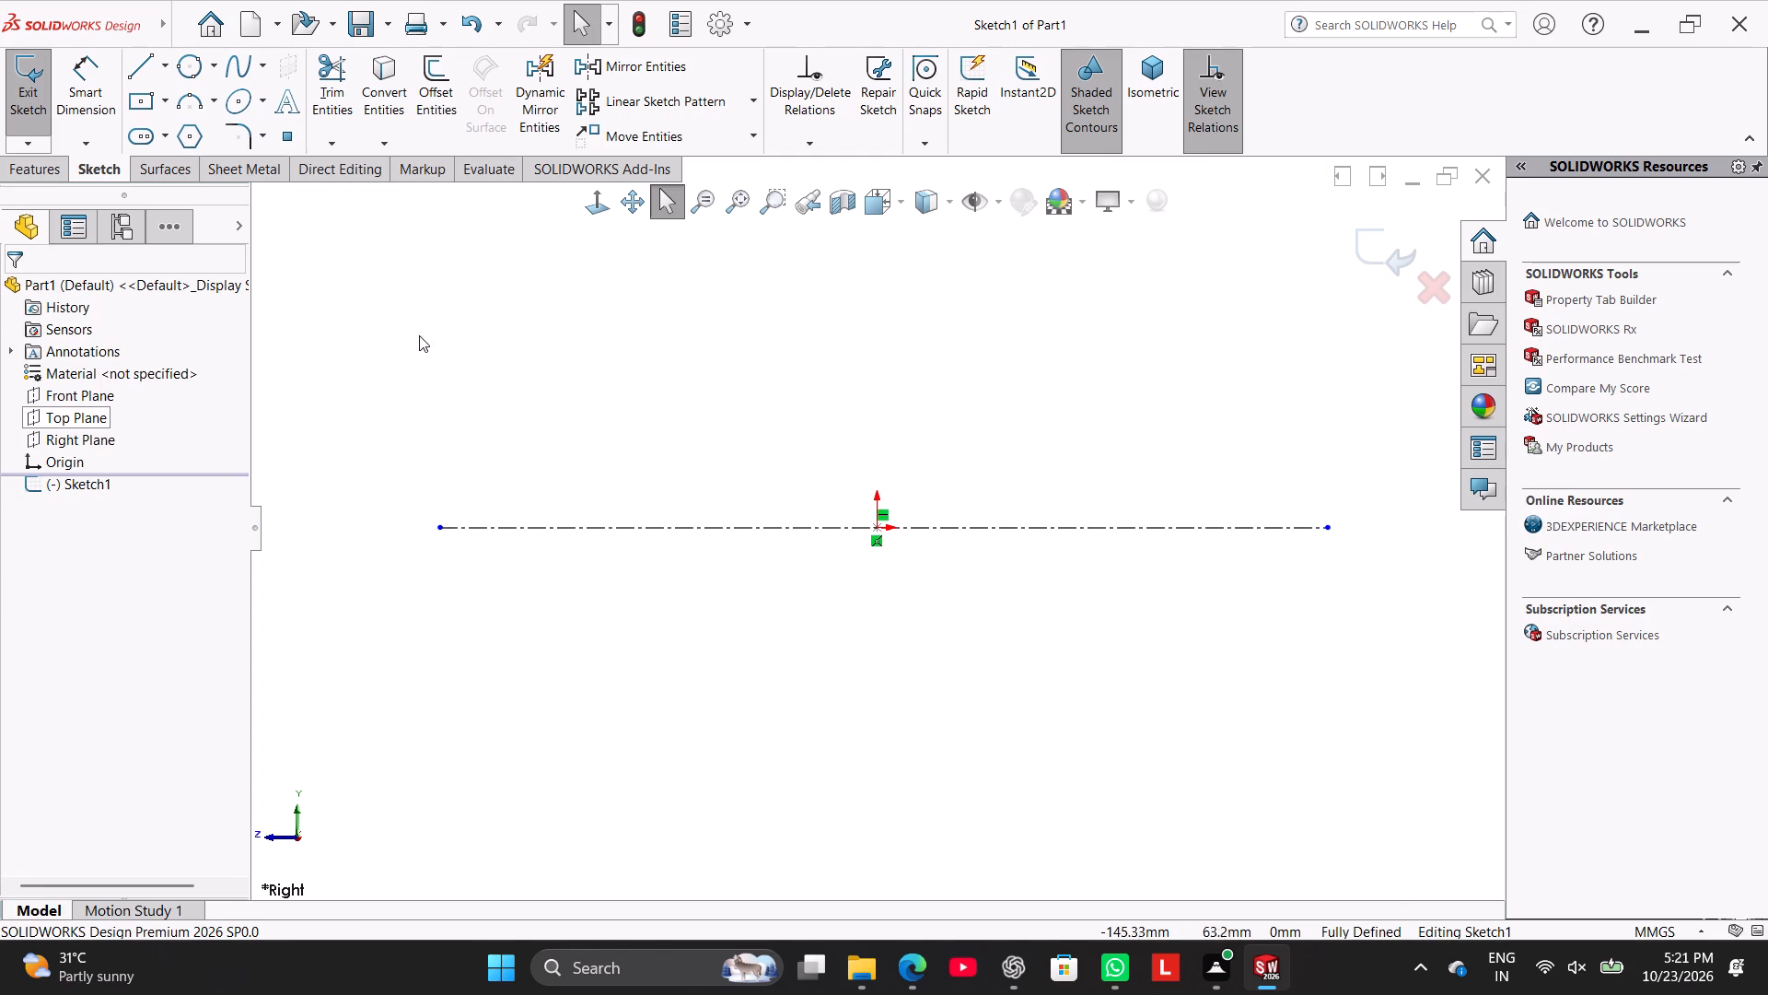
Sketch connected profile lines above the centerline: a sloped line about 116 mm long, a horizontal line, and a vertical line about 60 mm down to the centerline.
click(141, 66)
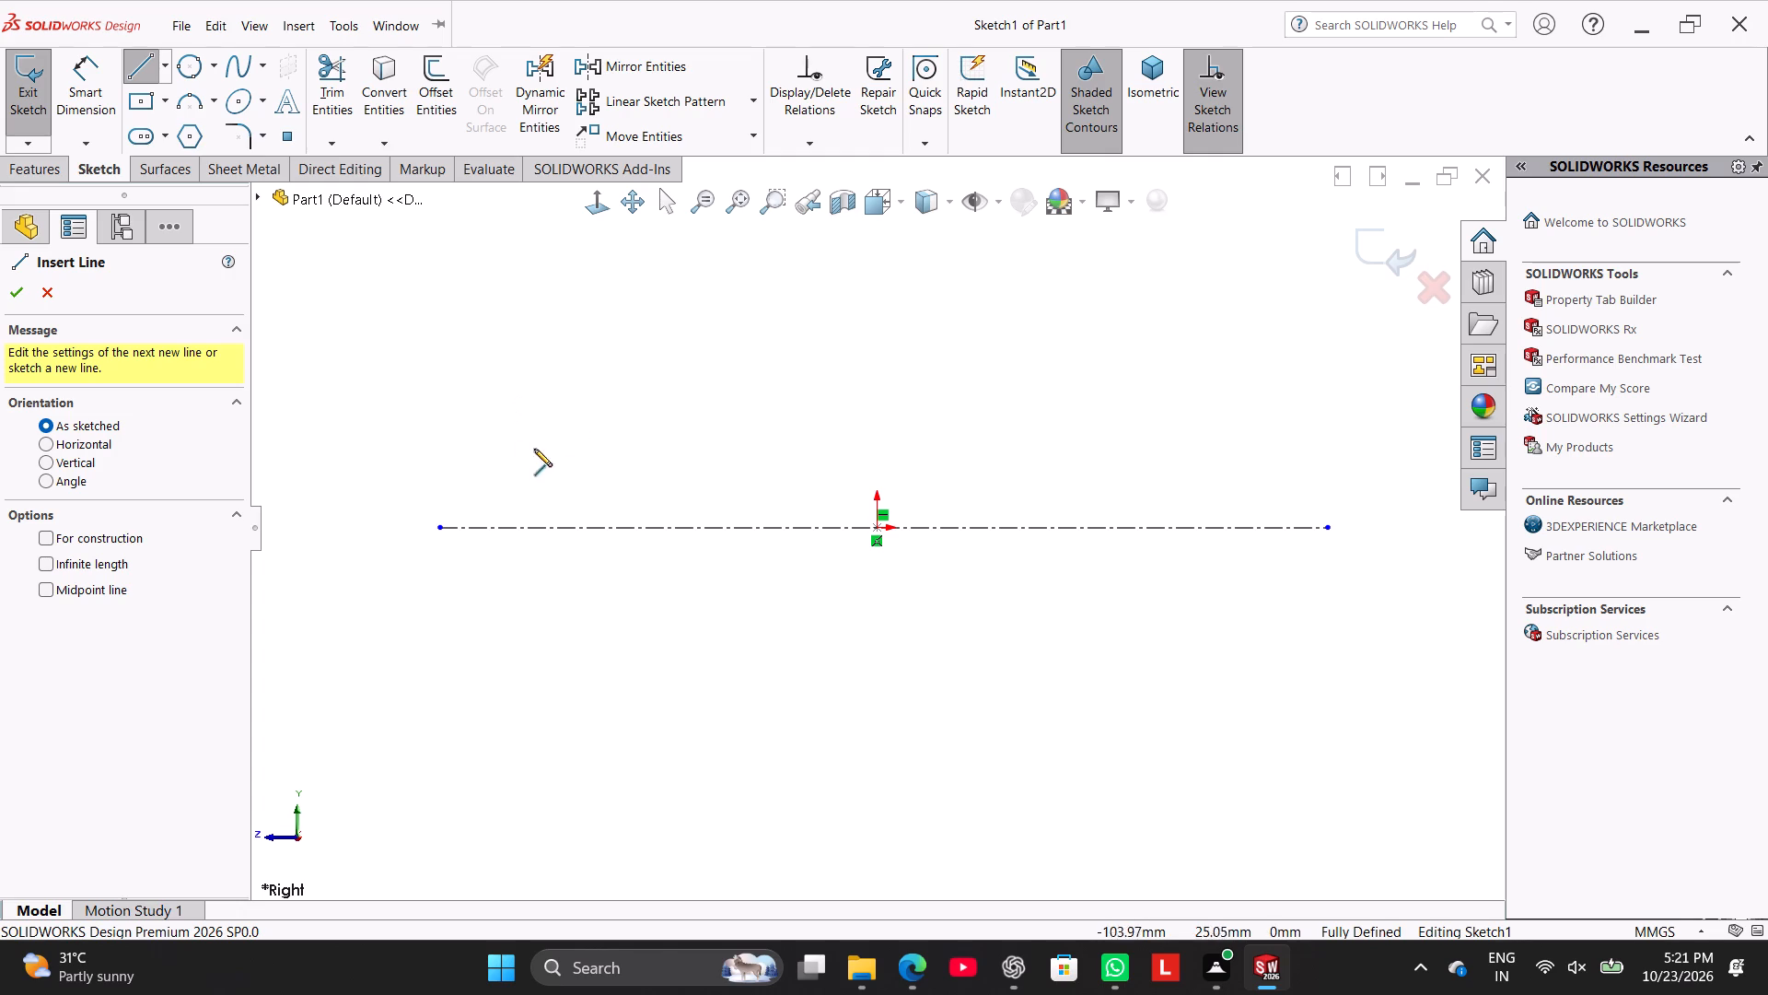
click(515, 396)
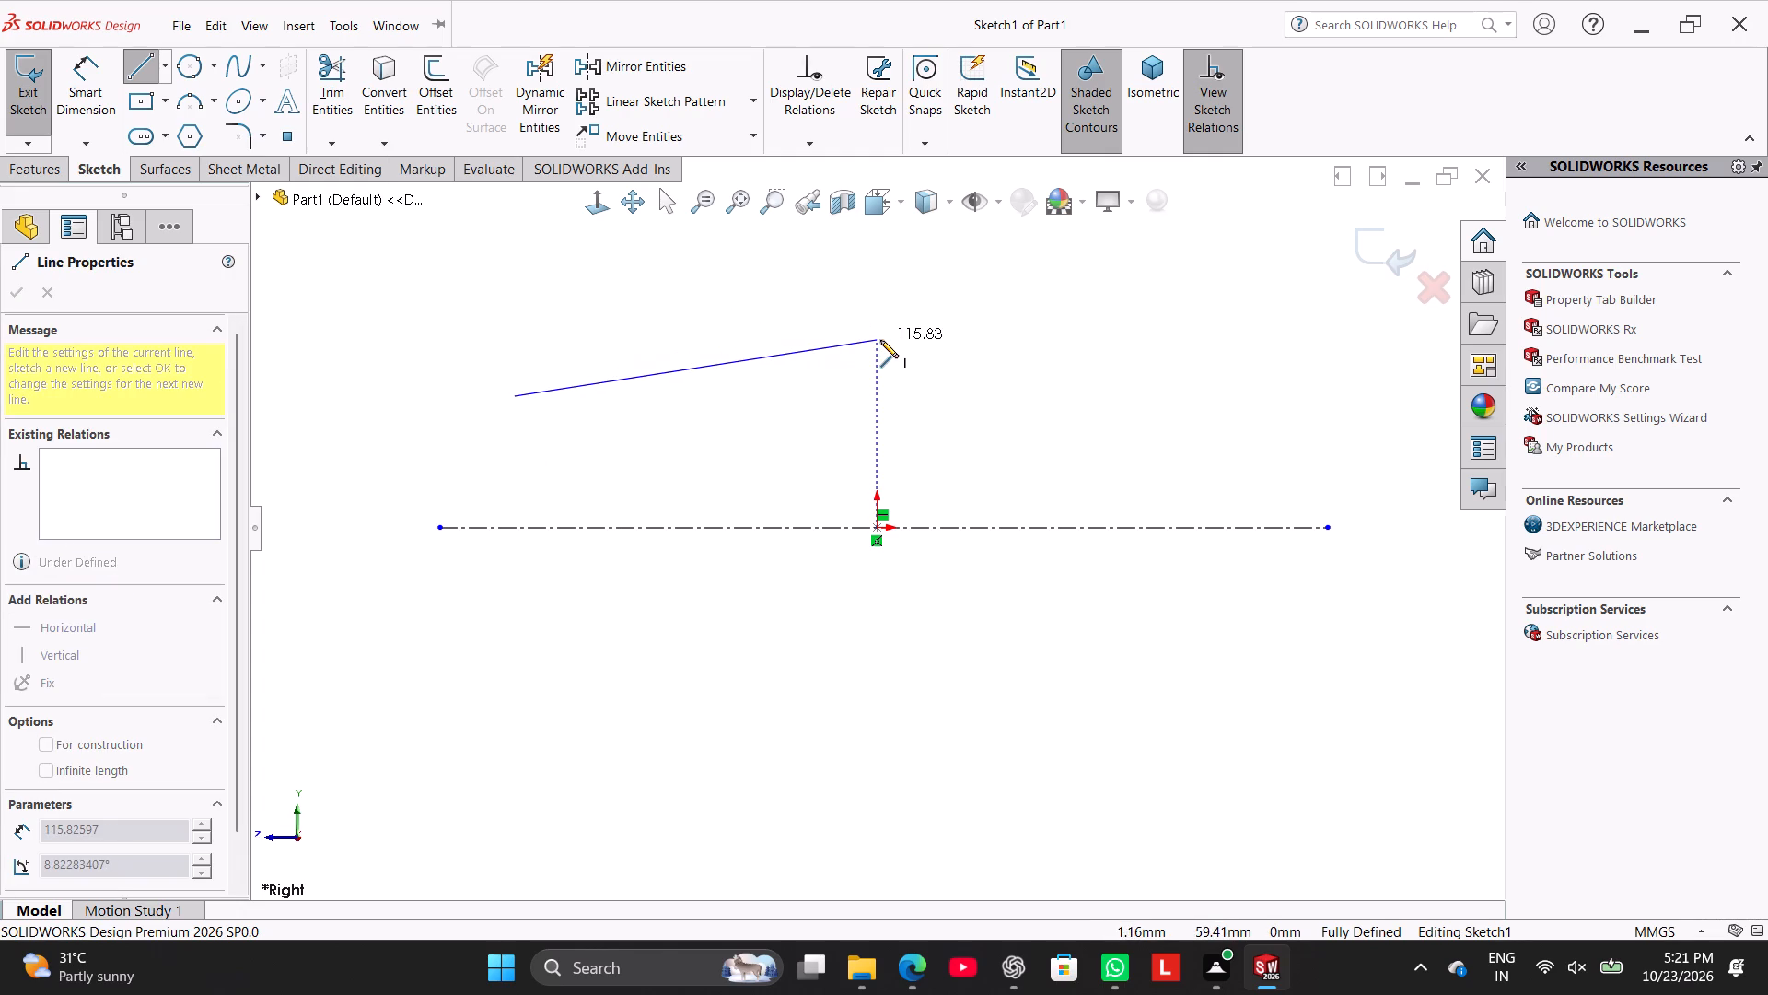
click(878, 339)
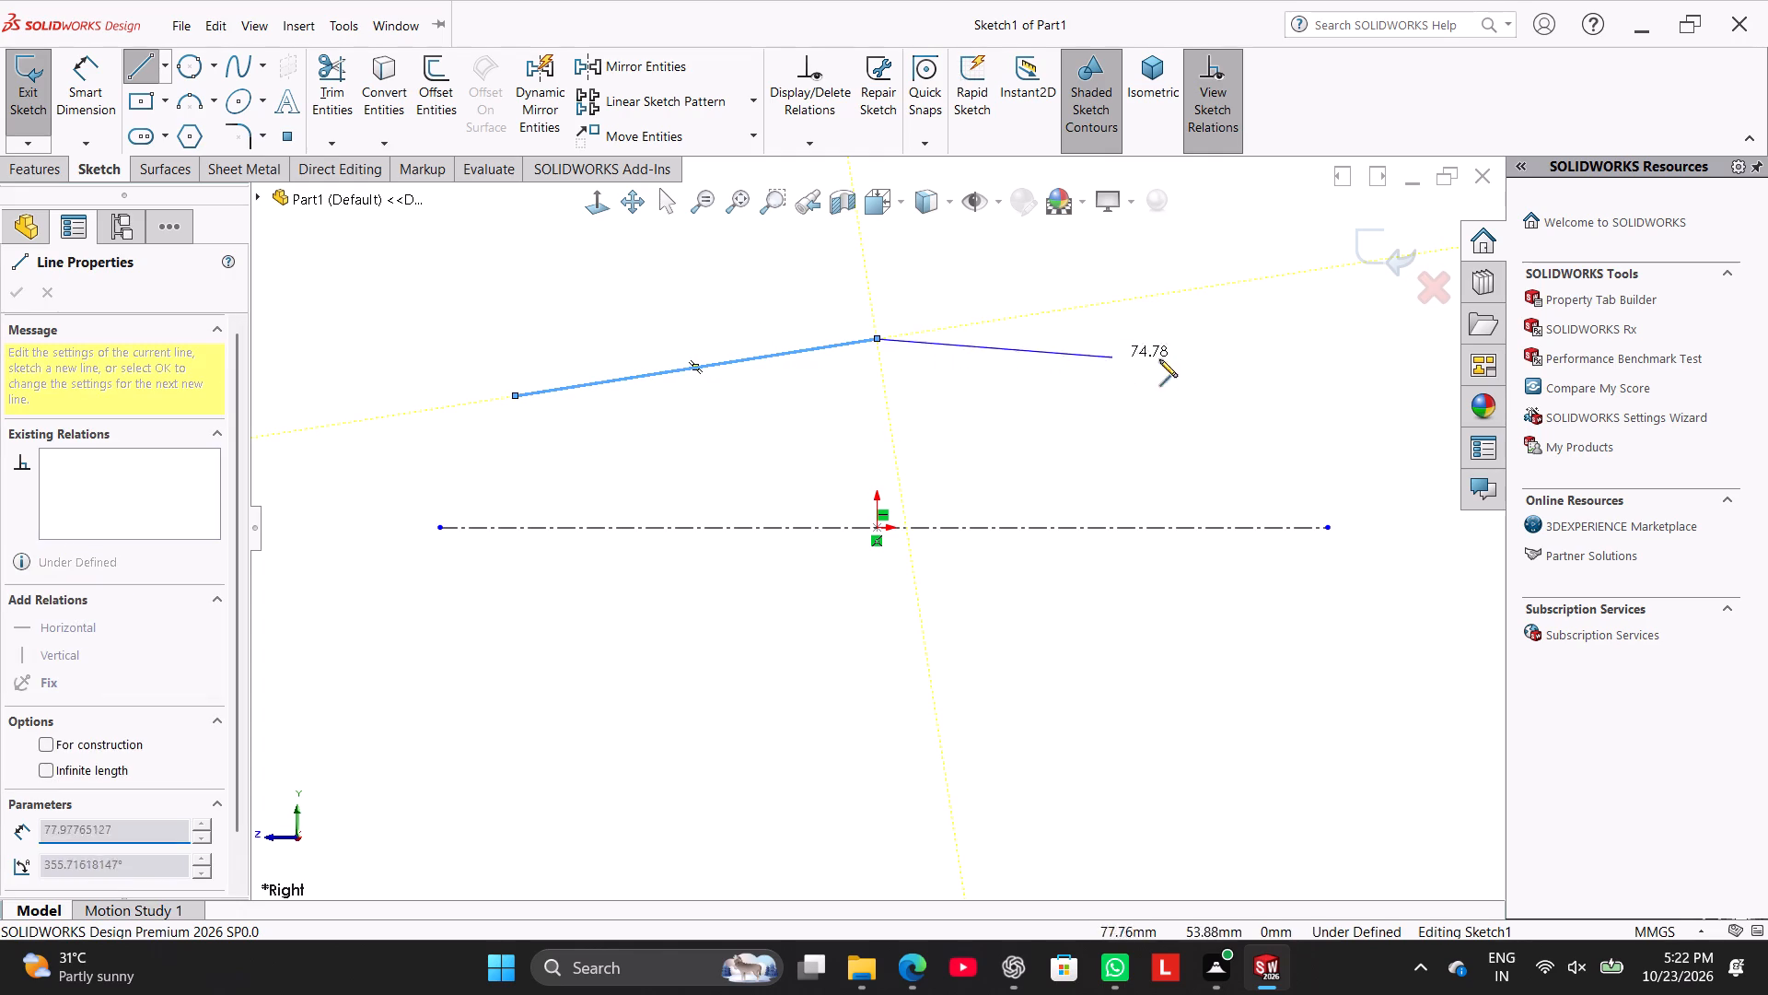
click(1312, 334)
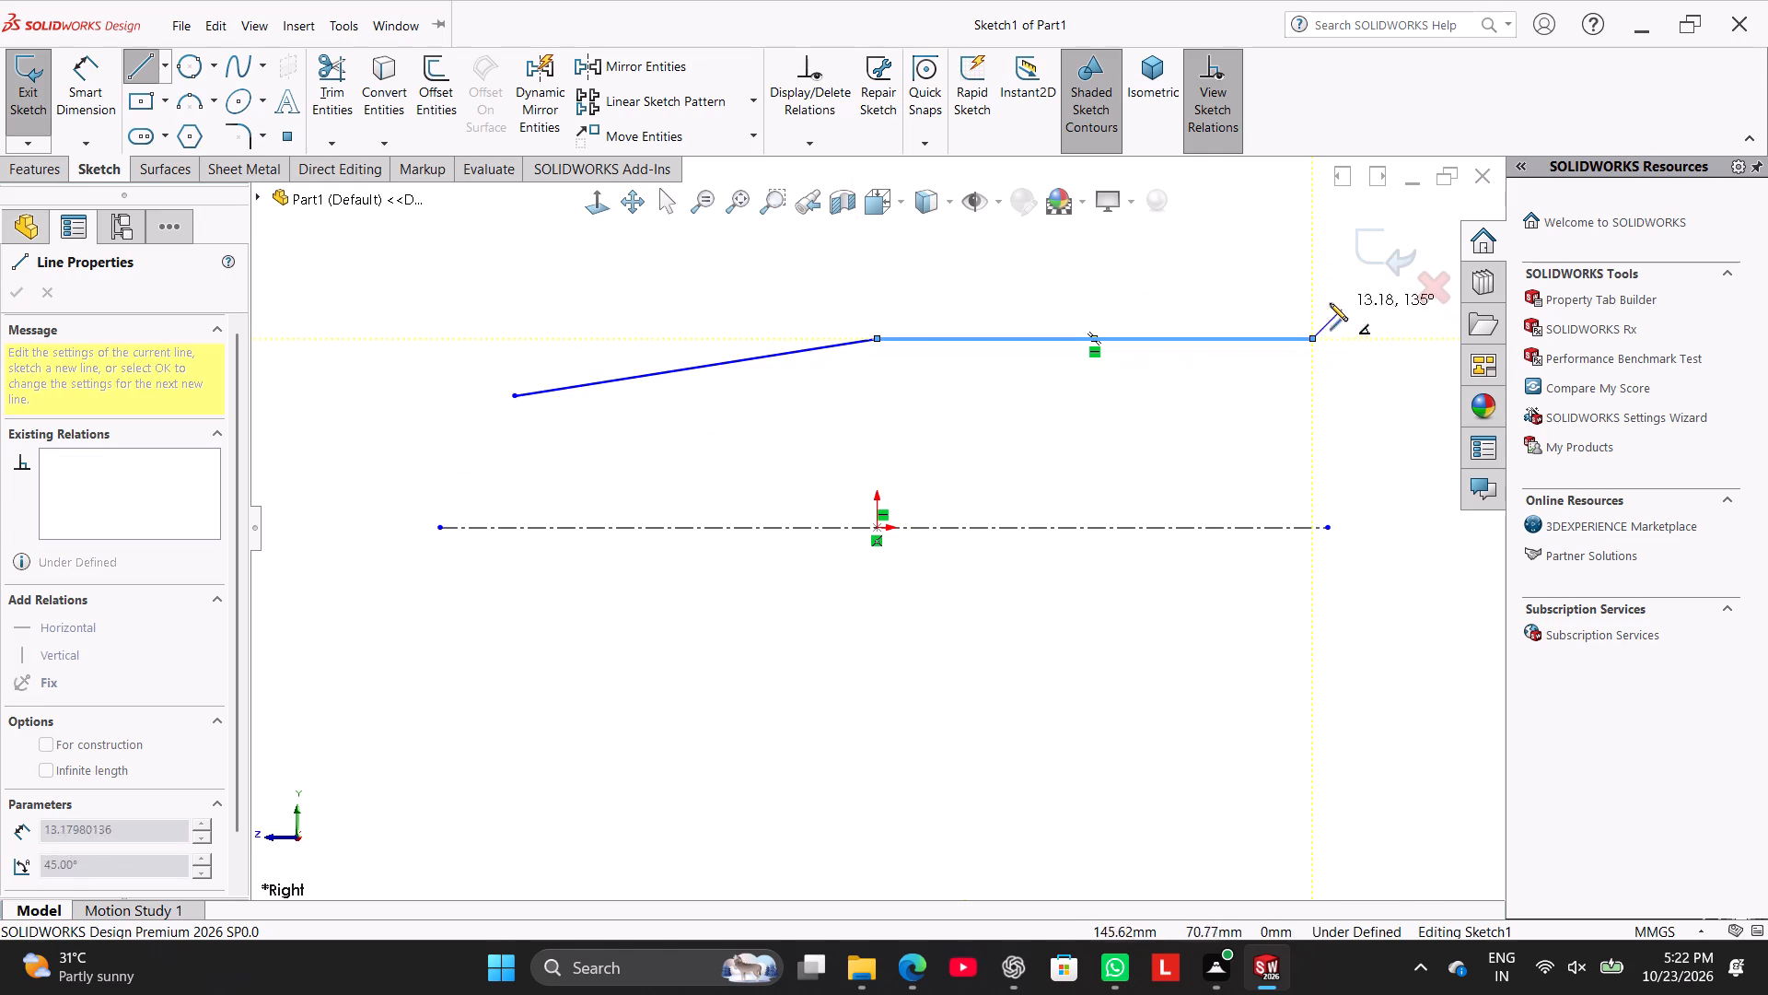
click(1308, 529)
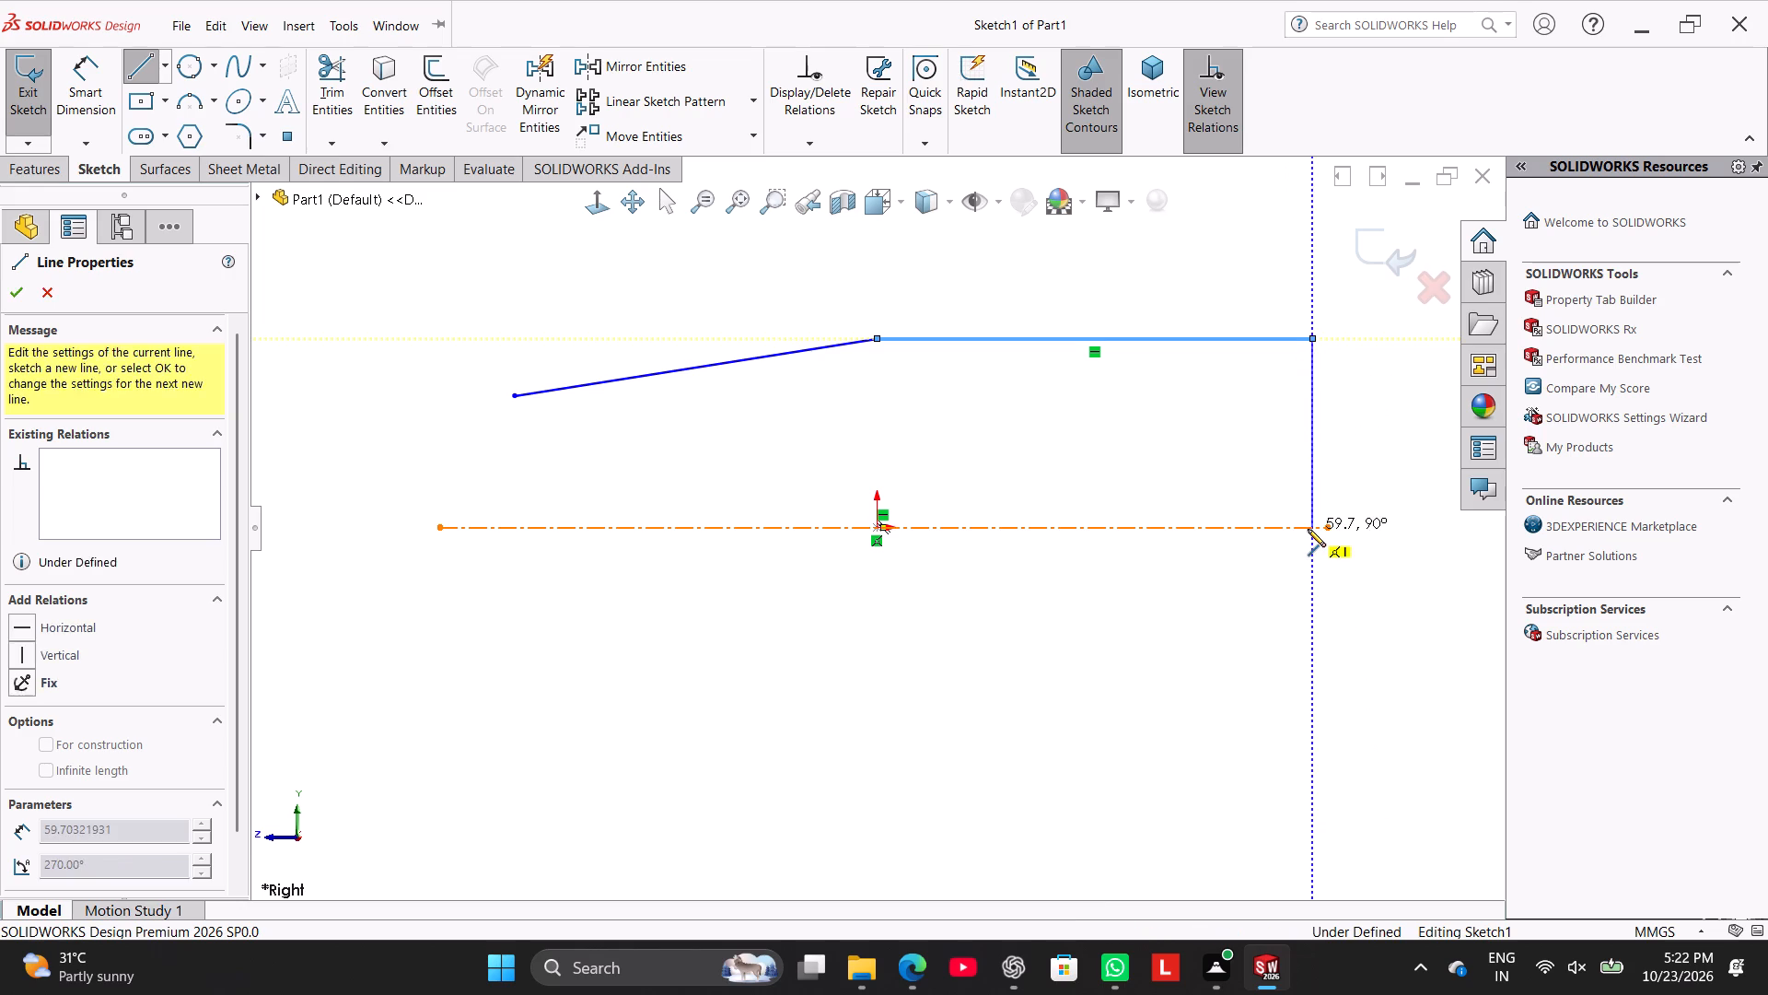
right_click(1225, 457)
click(1242, 462)
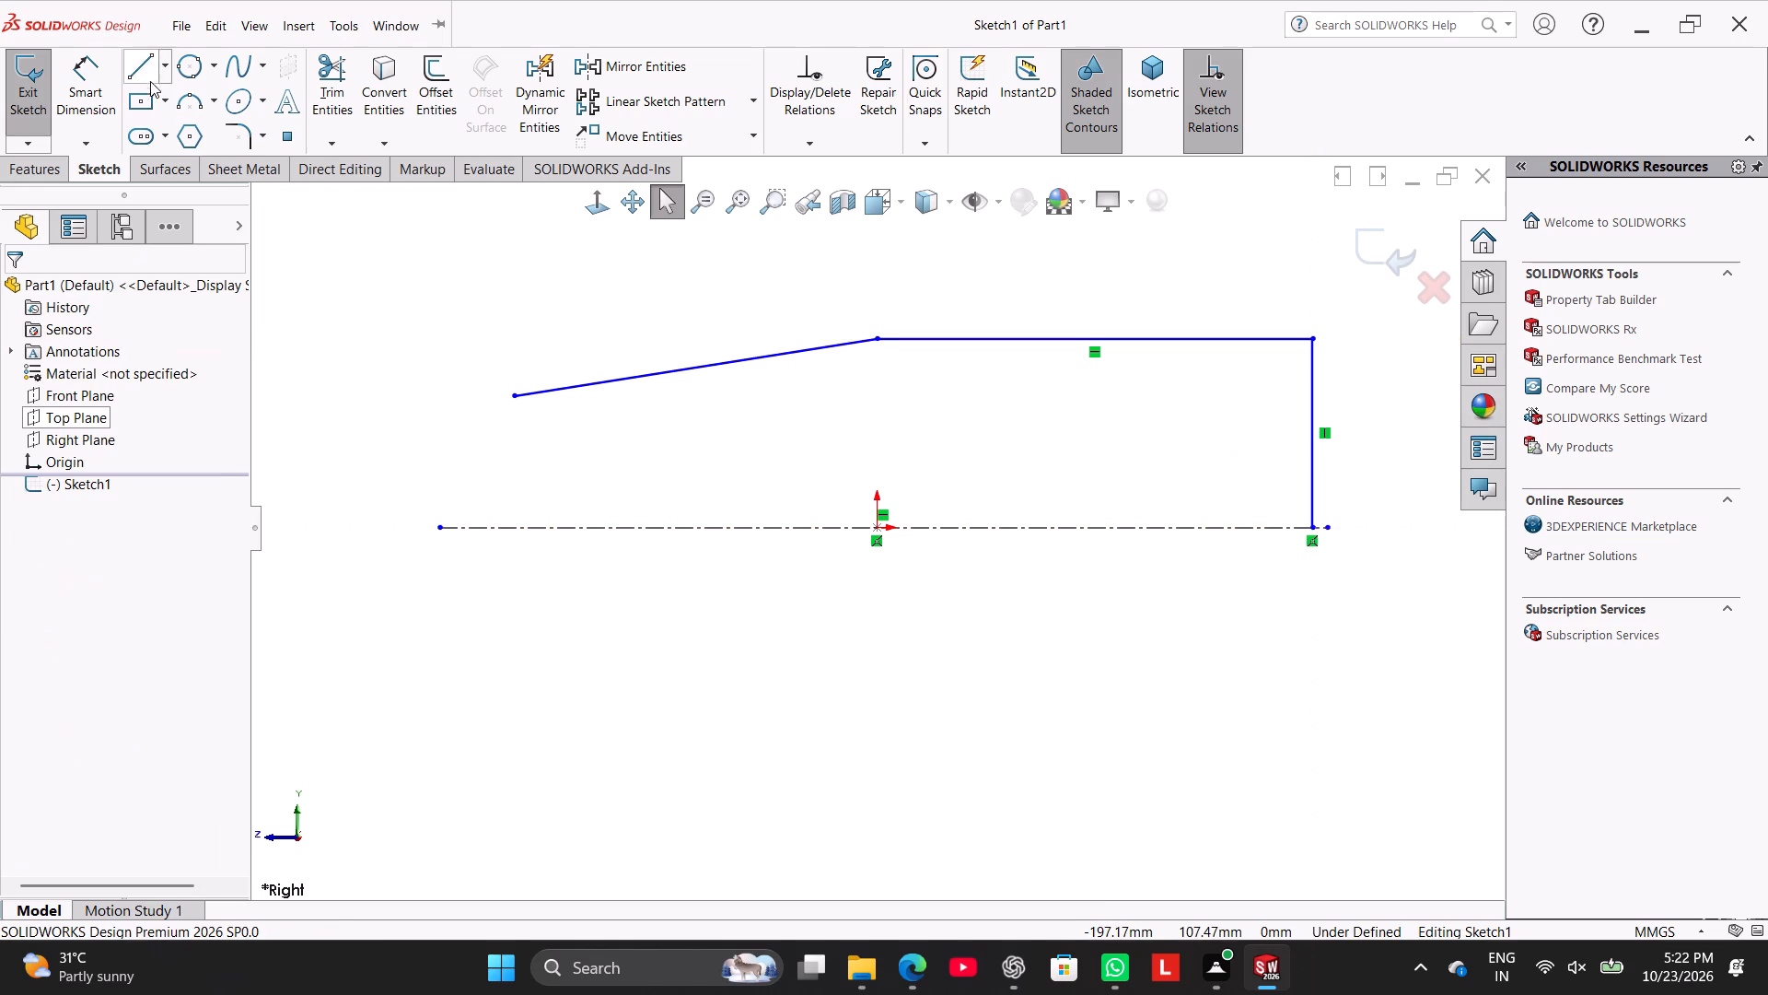
Sketch a vertical line about 42 mm long from the sloped line's free end down to the centerline.
click(144, 65)
click(514, 395)
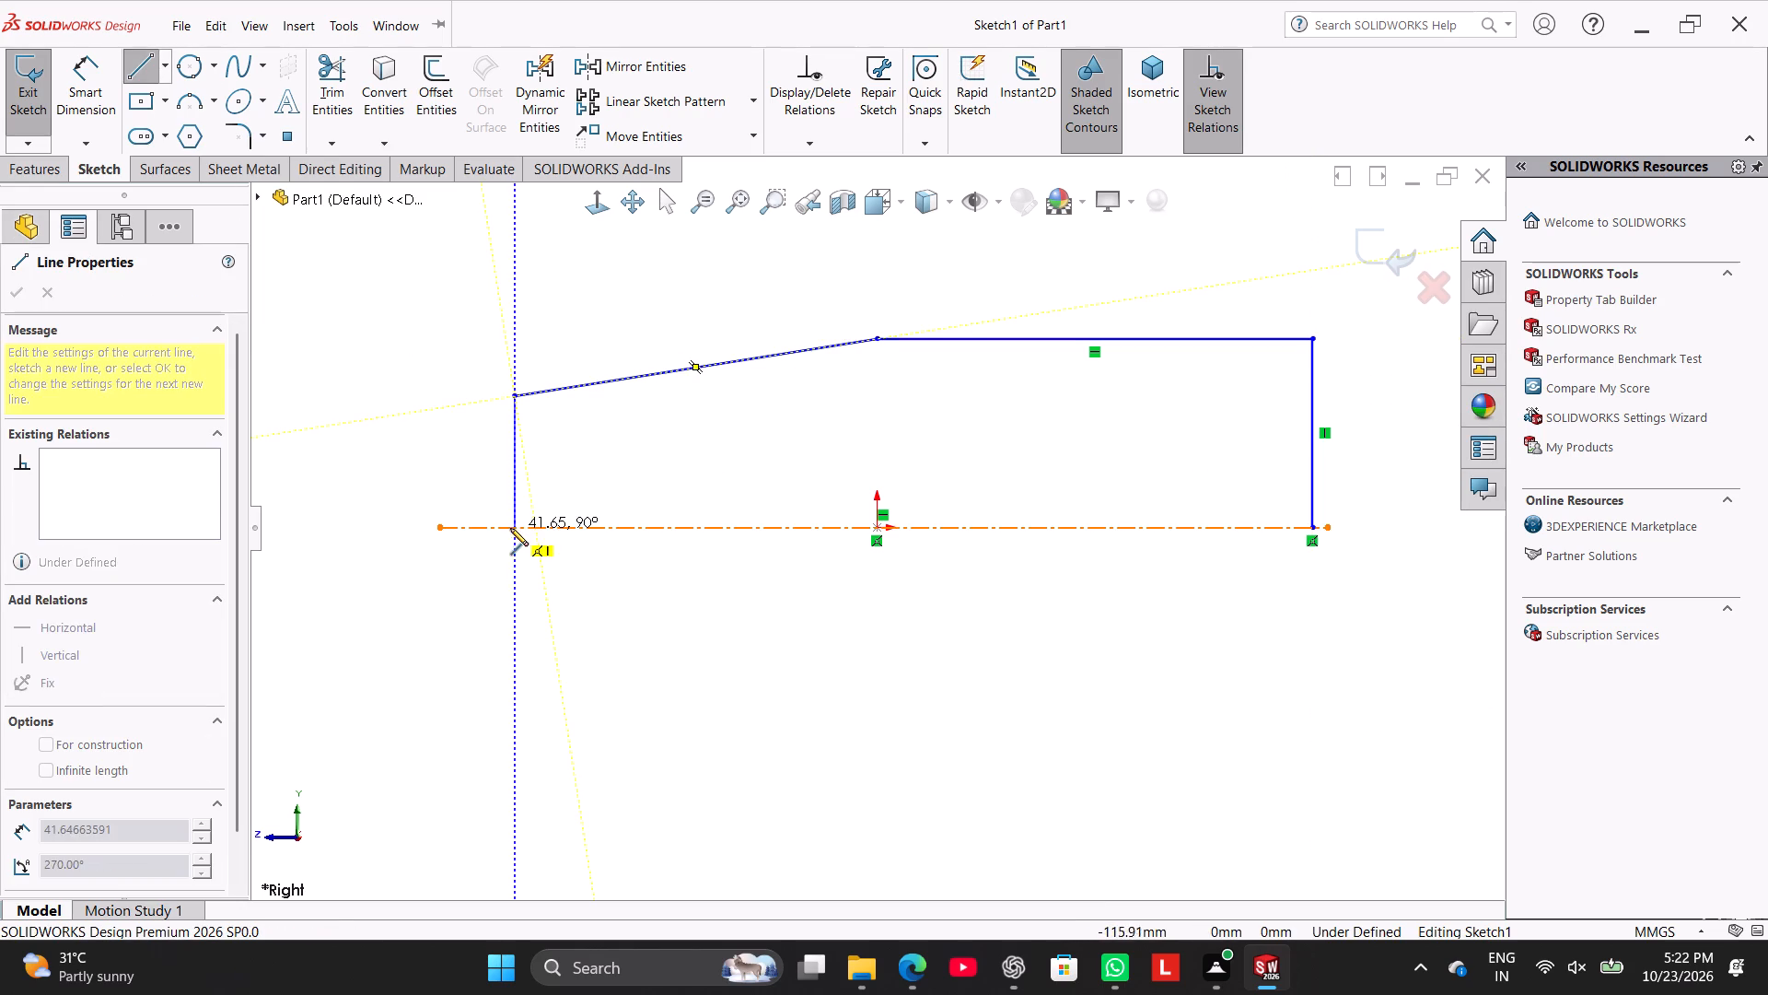
click(514, 528)
right_click(455, 456)
click(472, 466)
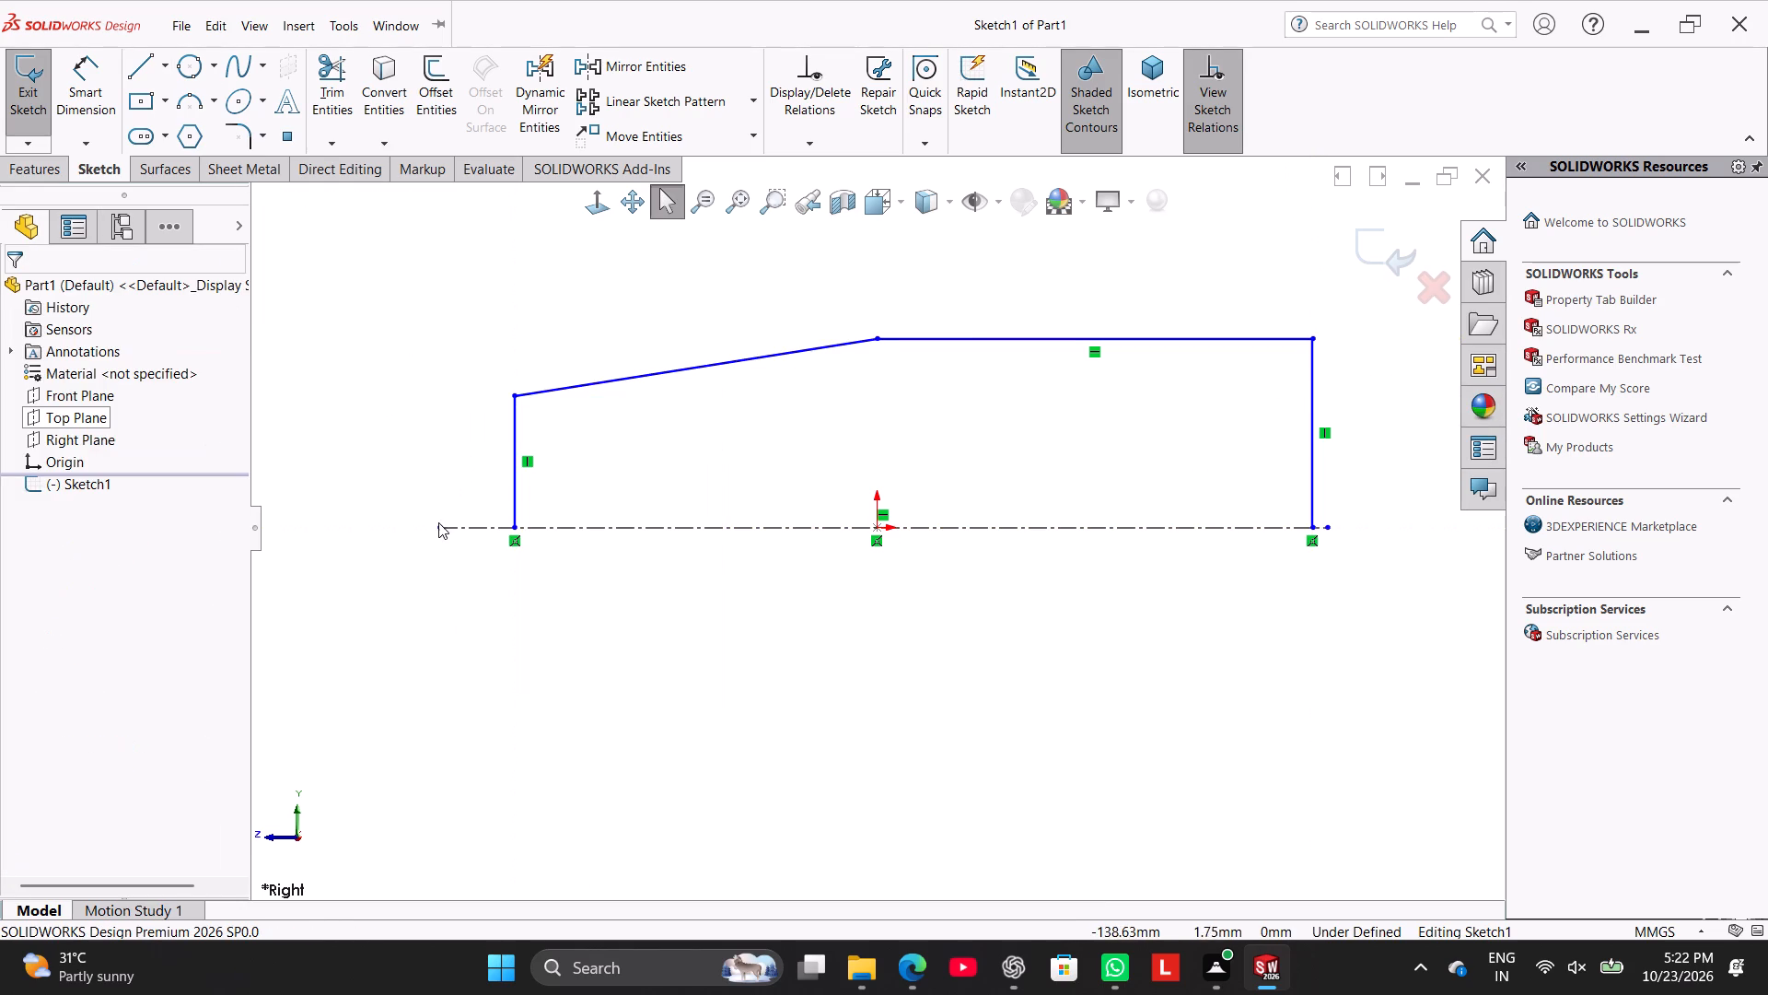
Shorten both ends of the centerline to meet the feet of the profile's vertical lines, about 252 mm apart.
drag(437, 524, 518, 531)
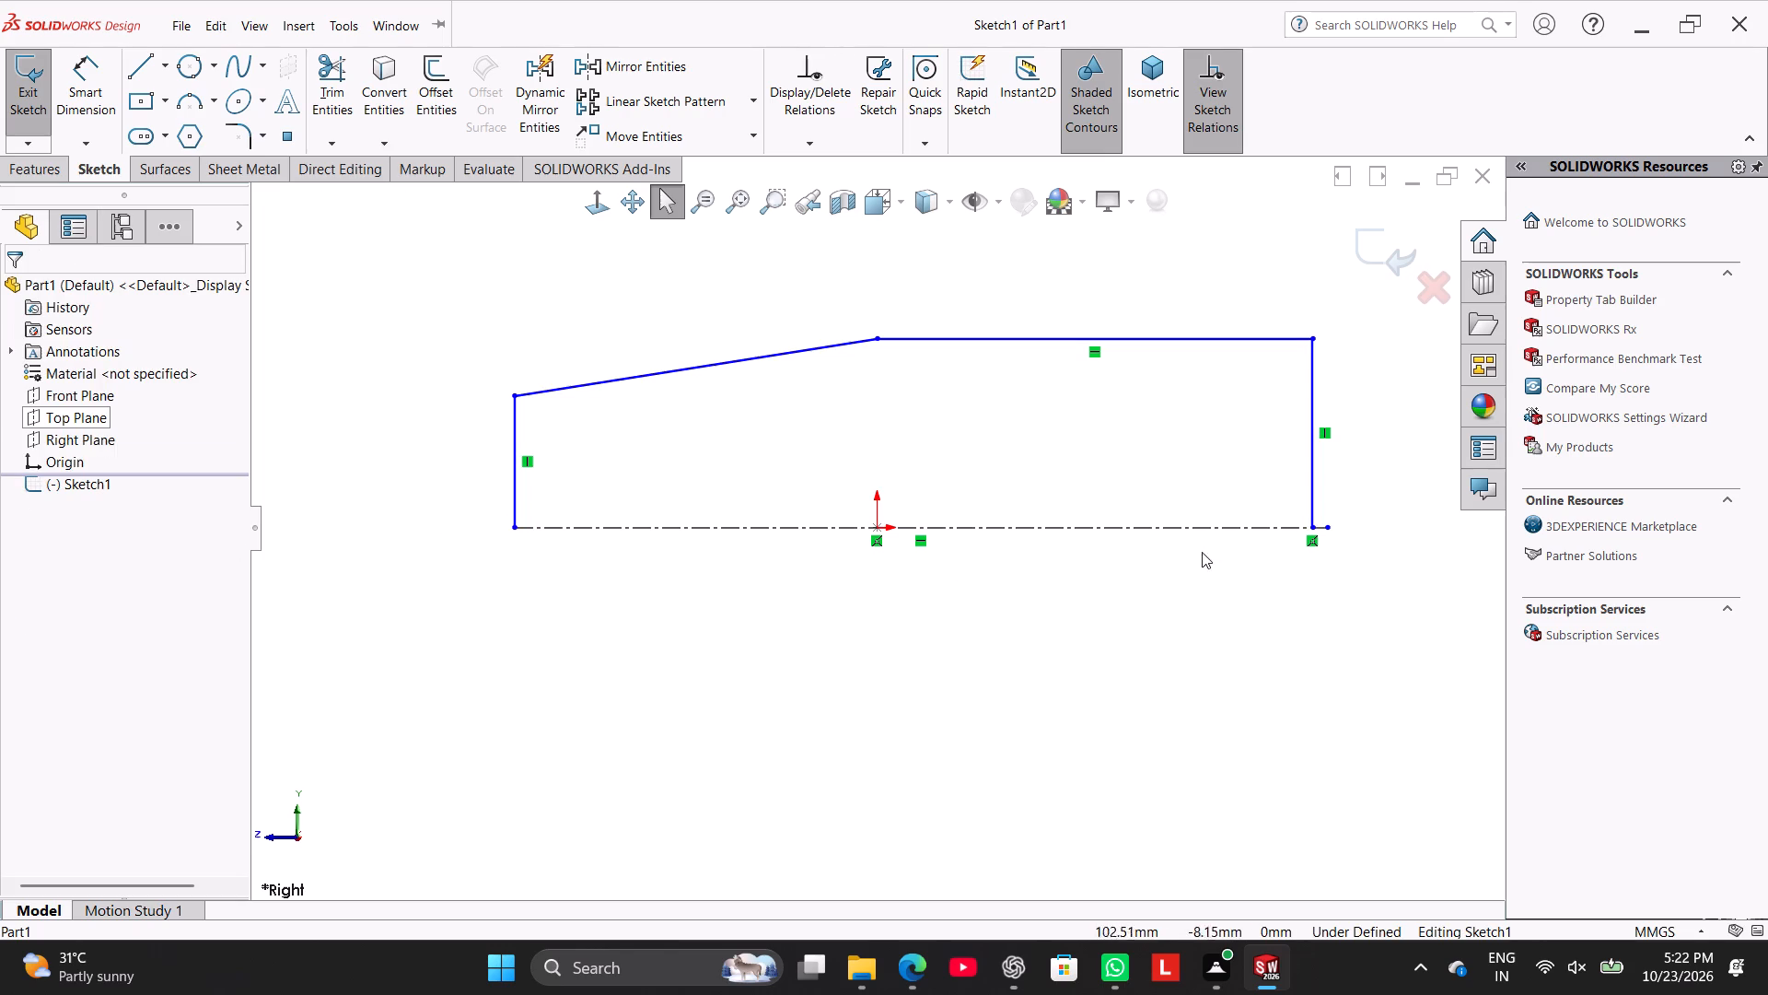
drag(1324, 528, 1308, 541)
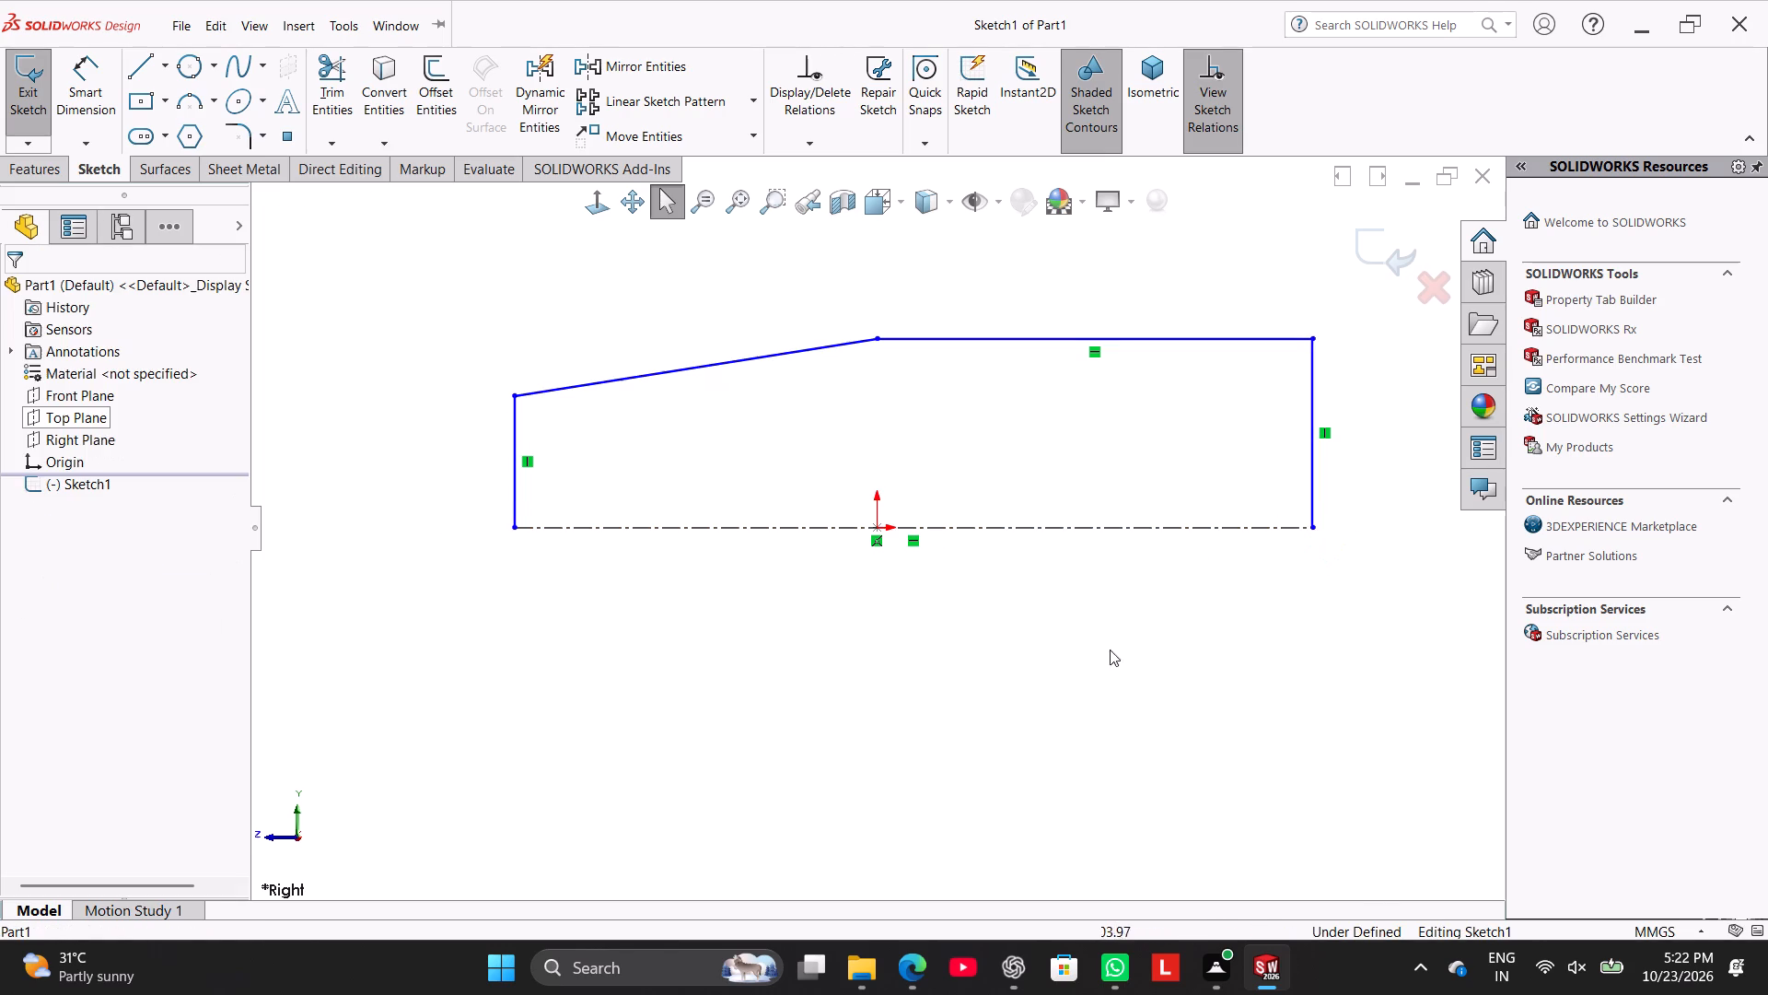
click(1055, 671)
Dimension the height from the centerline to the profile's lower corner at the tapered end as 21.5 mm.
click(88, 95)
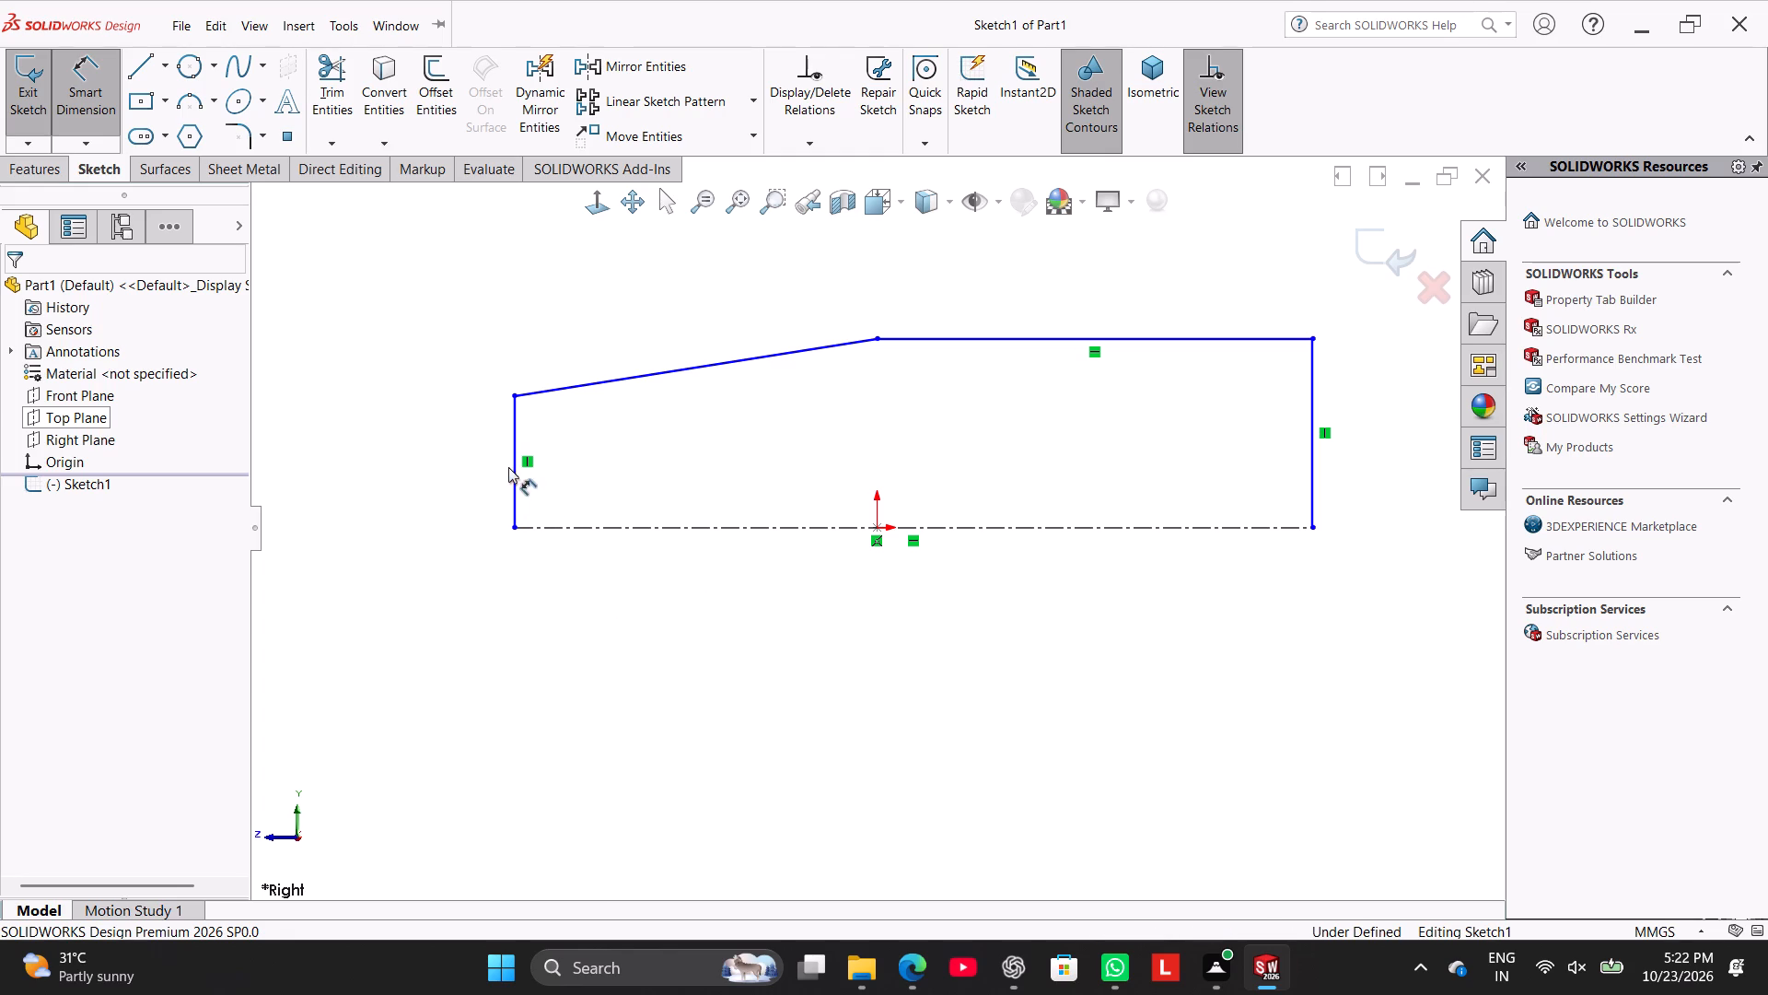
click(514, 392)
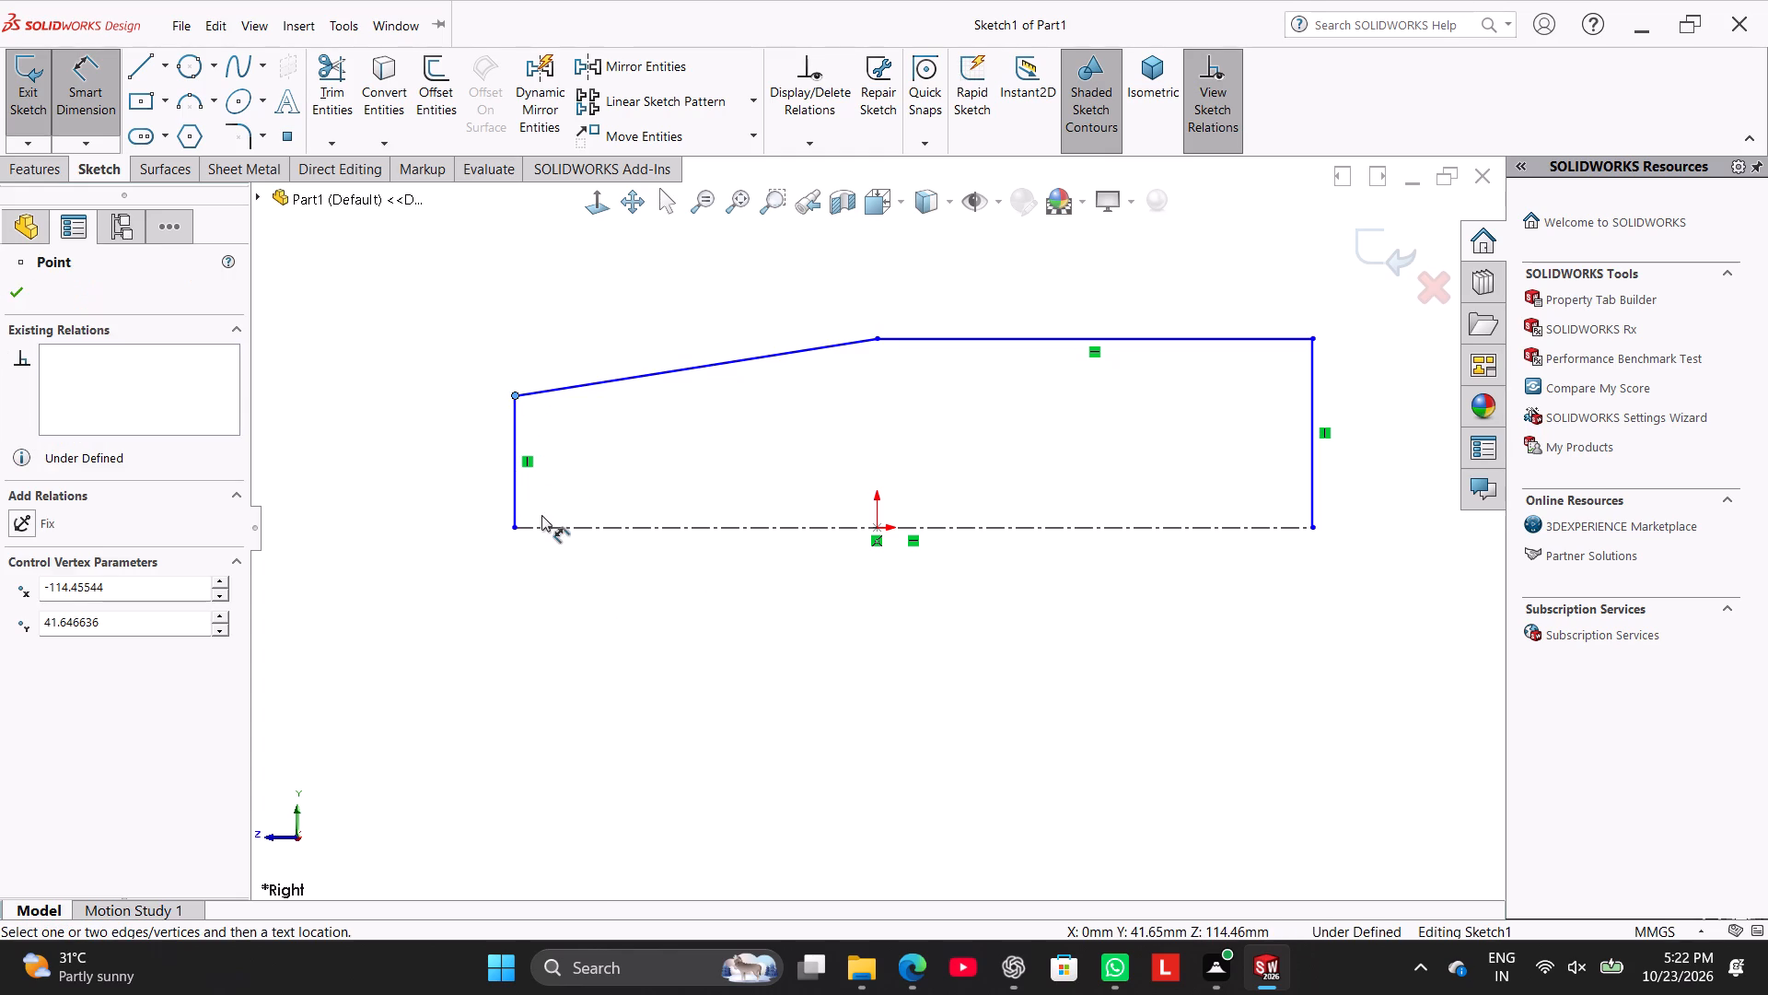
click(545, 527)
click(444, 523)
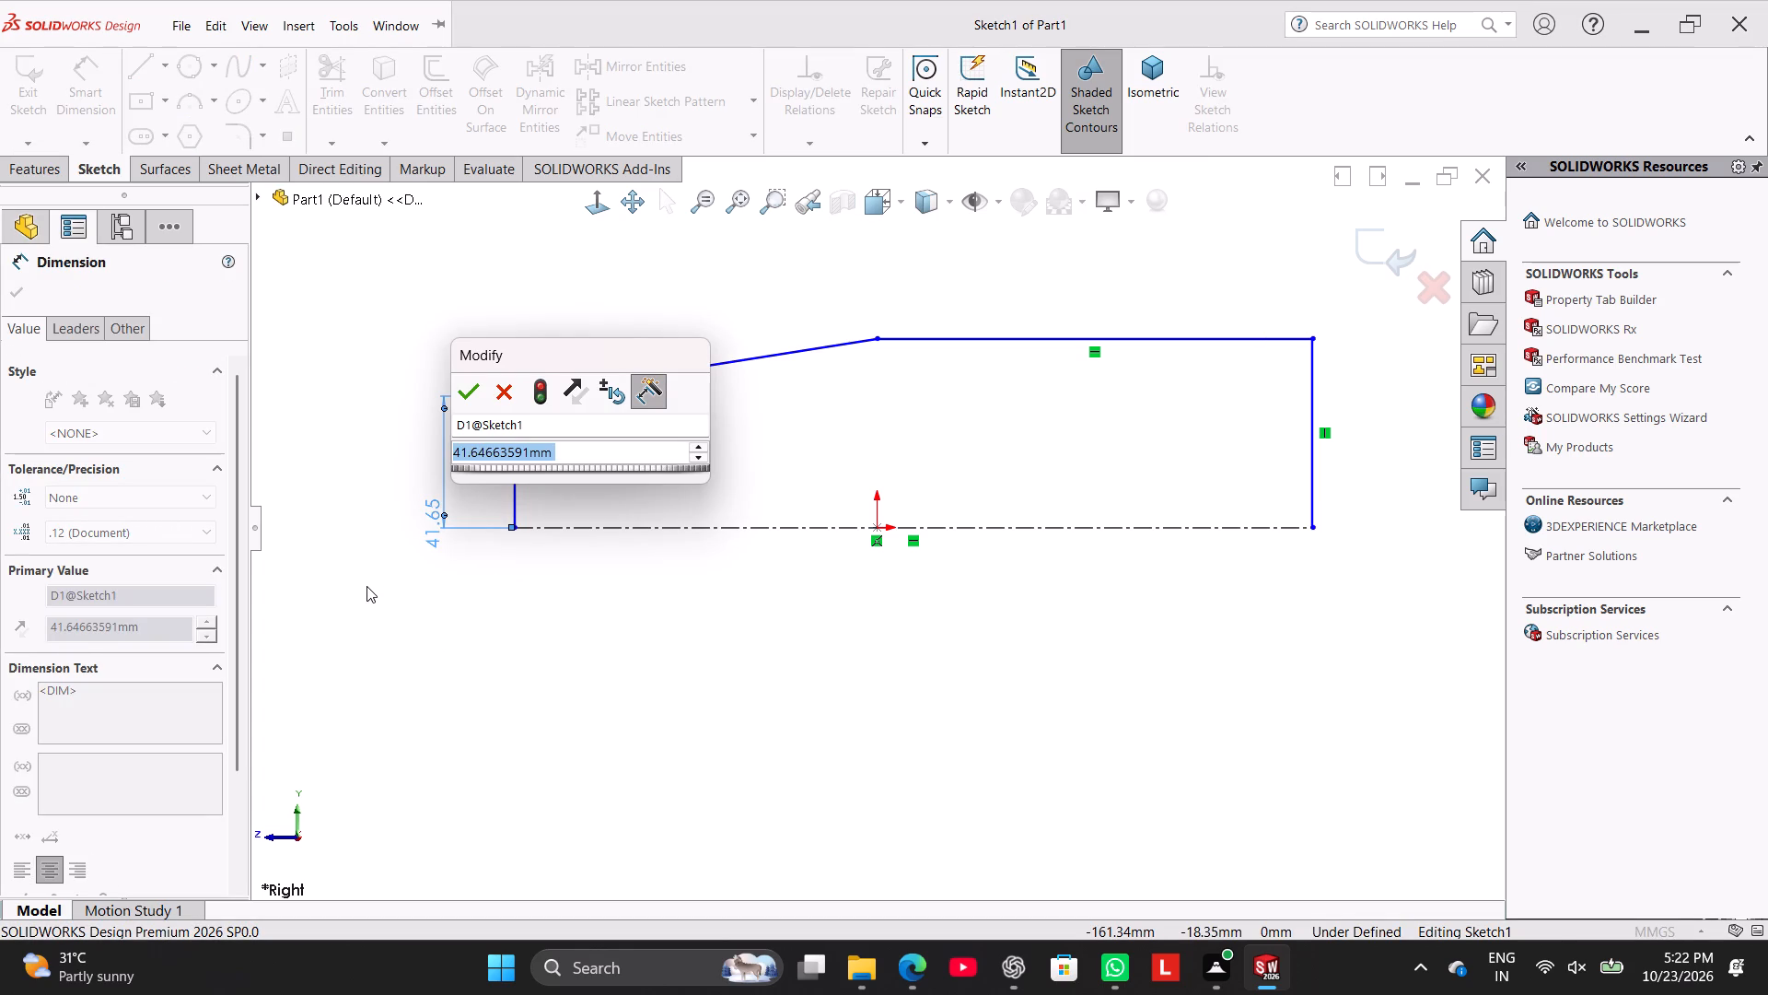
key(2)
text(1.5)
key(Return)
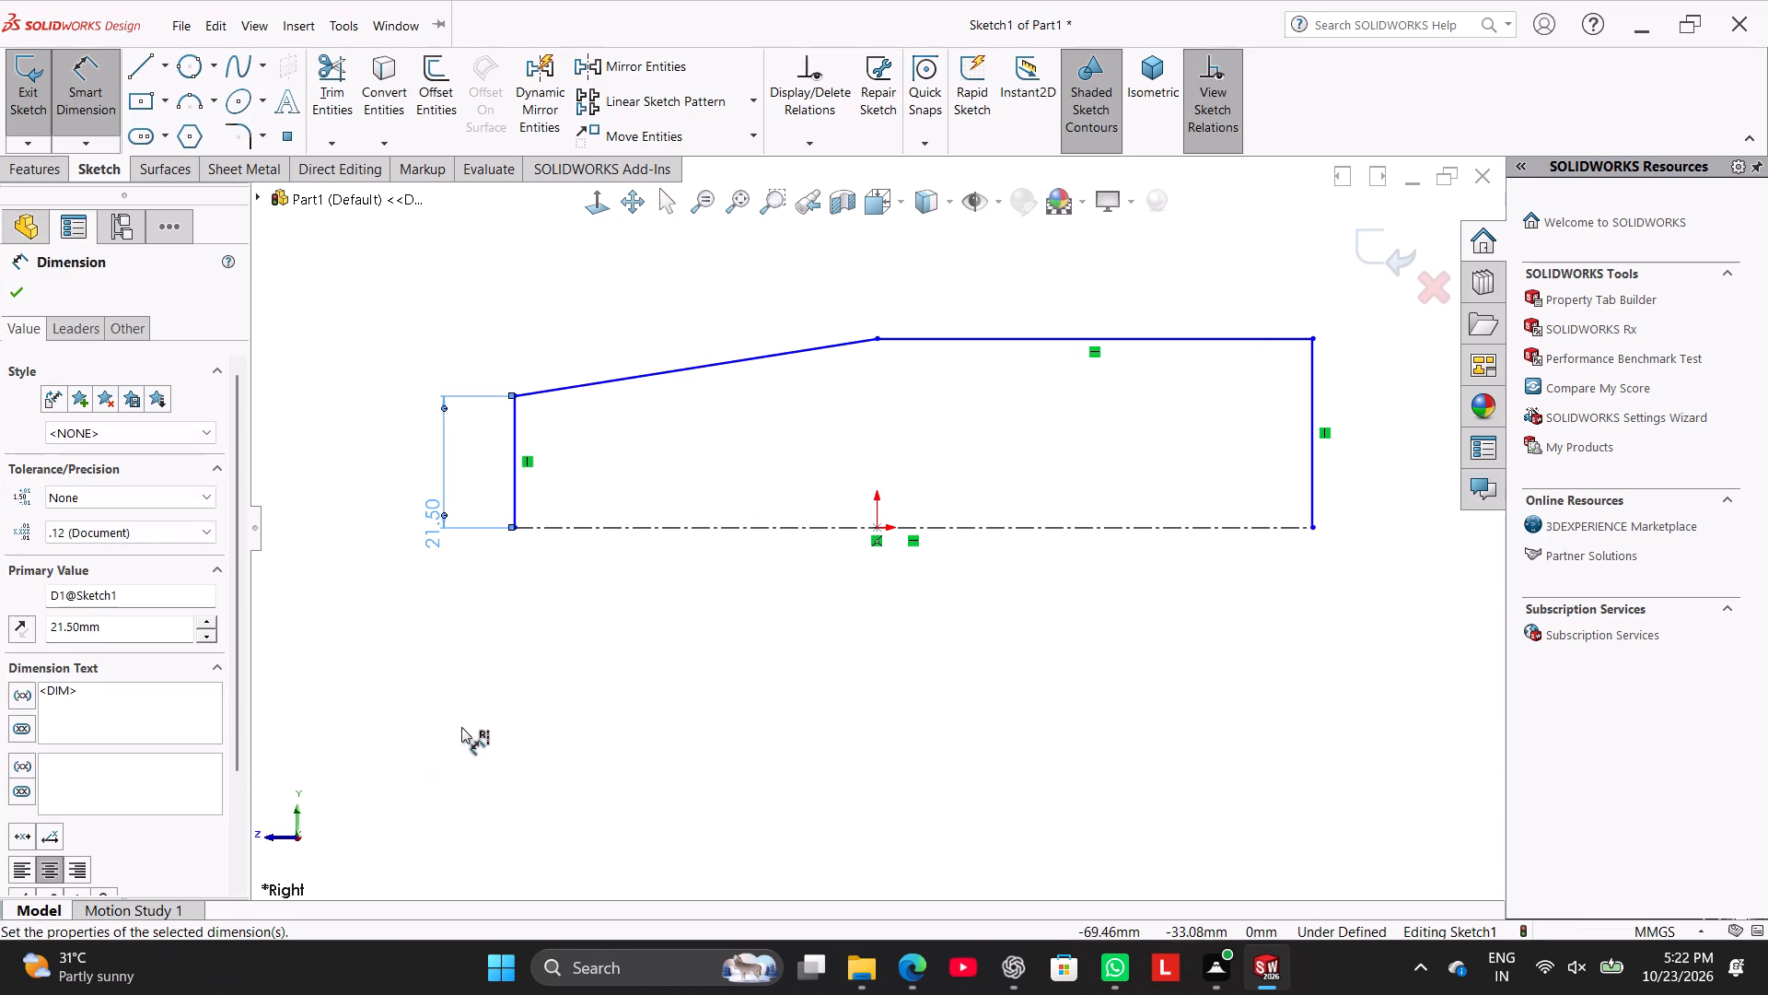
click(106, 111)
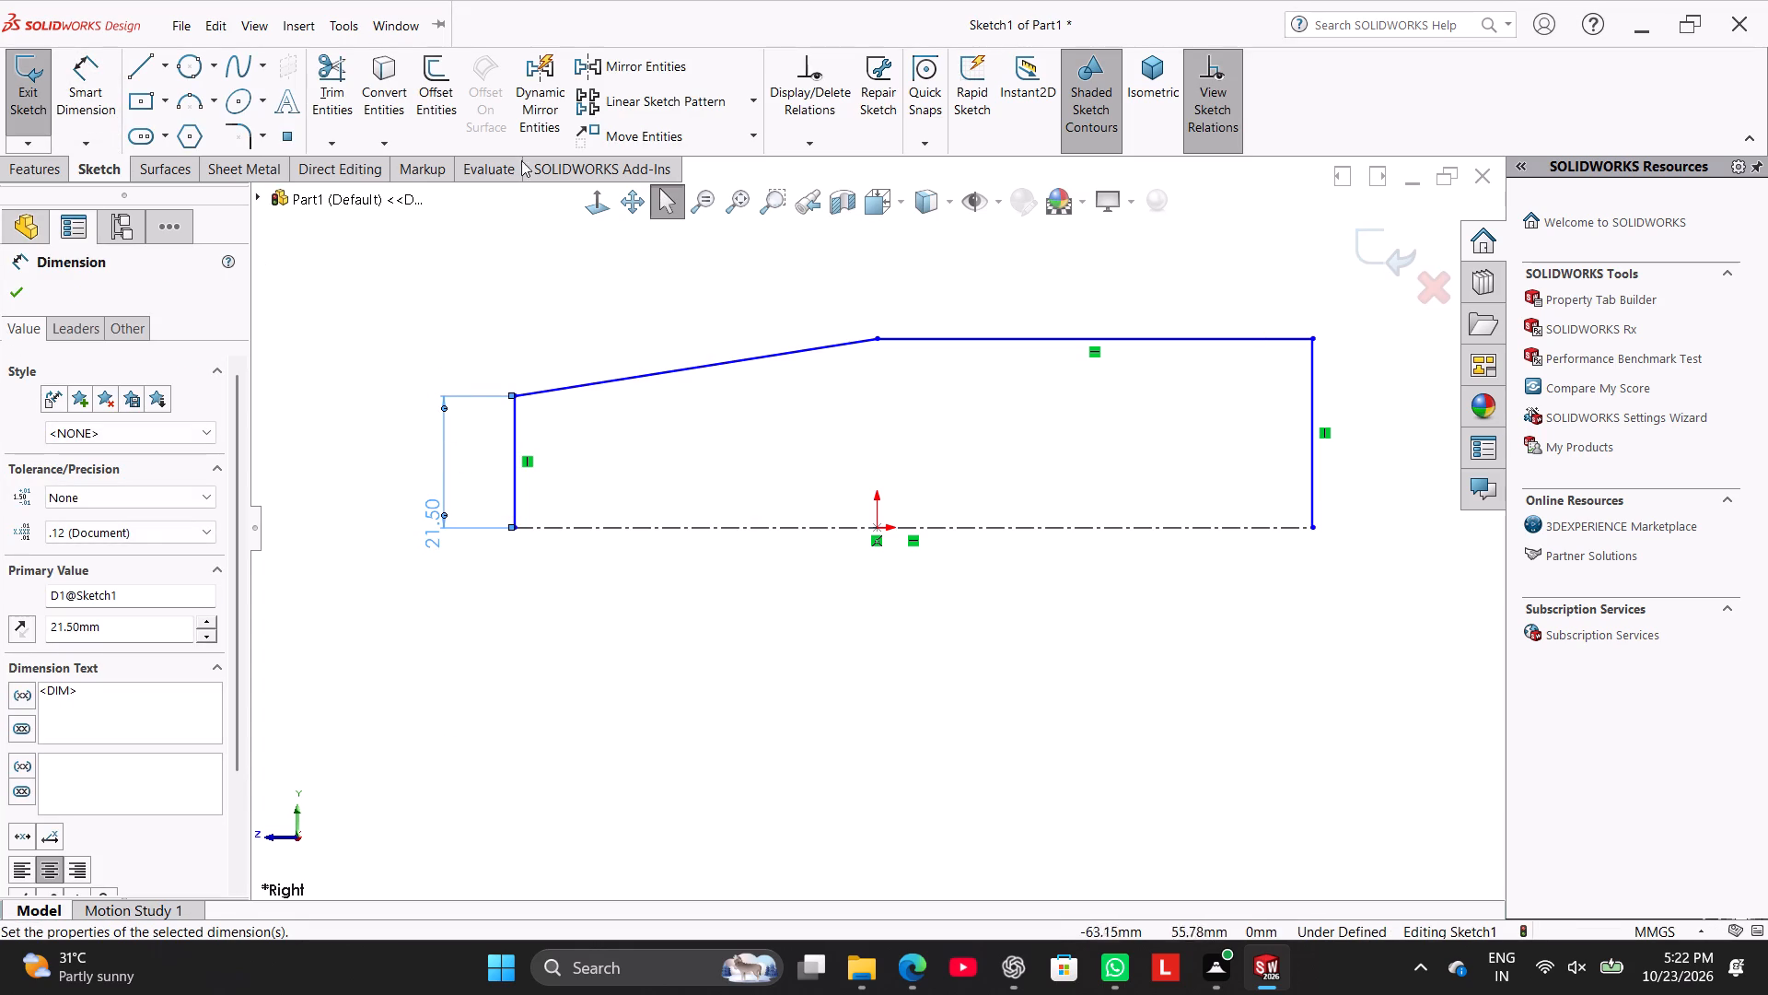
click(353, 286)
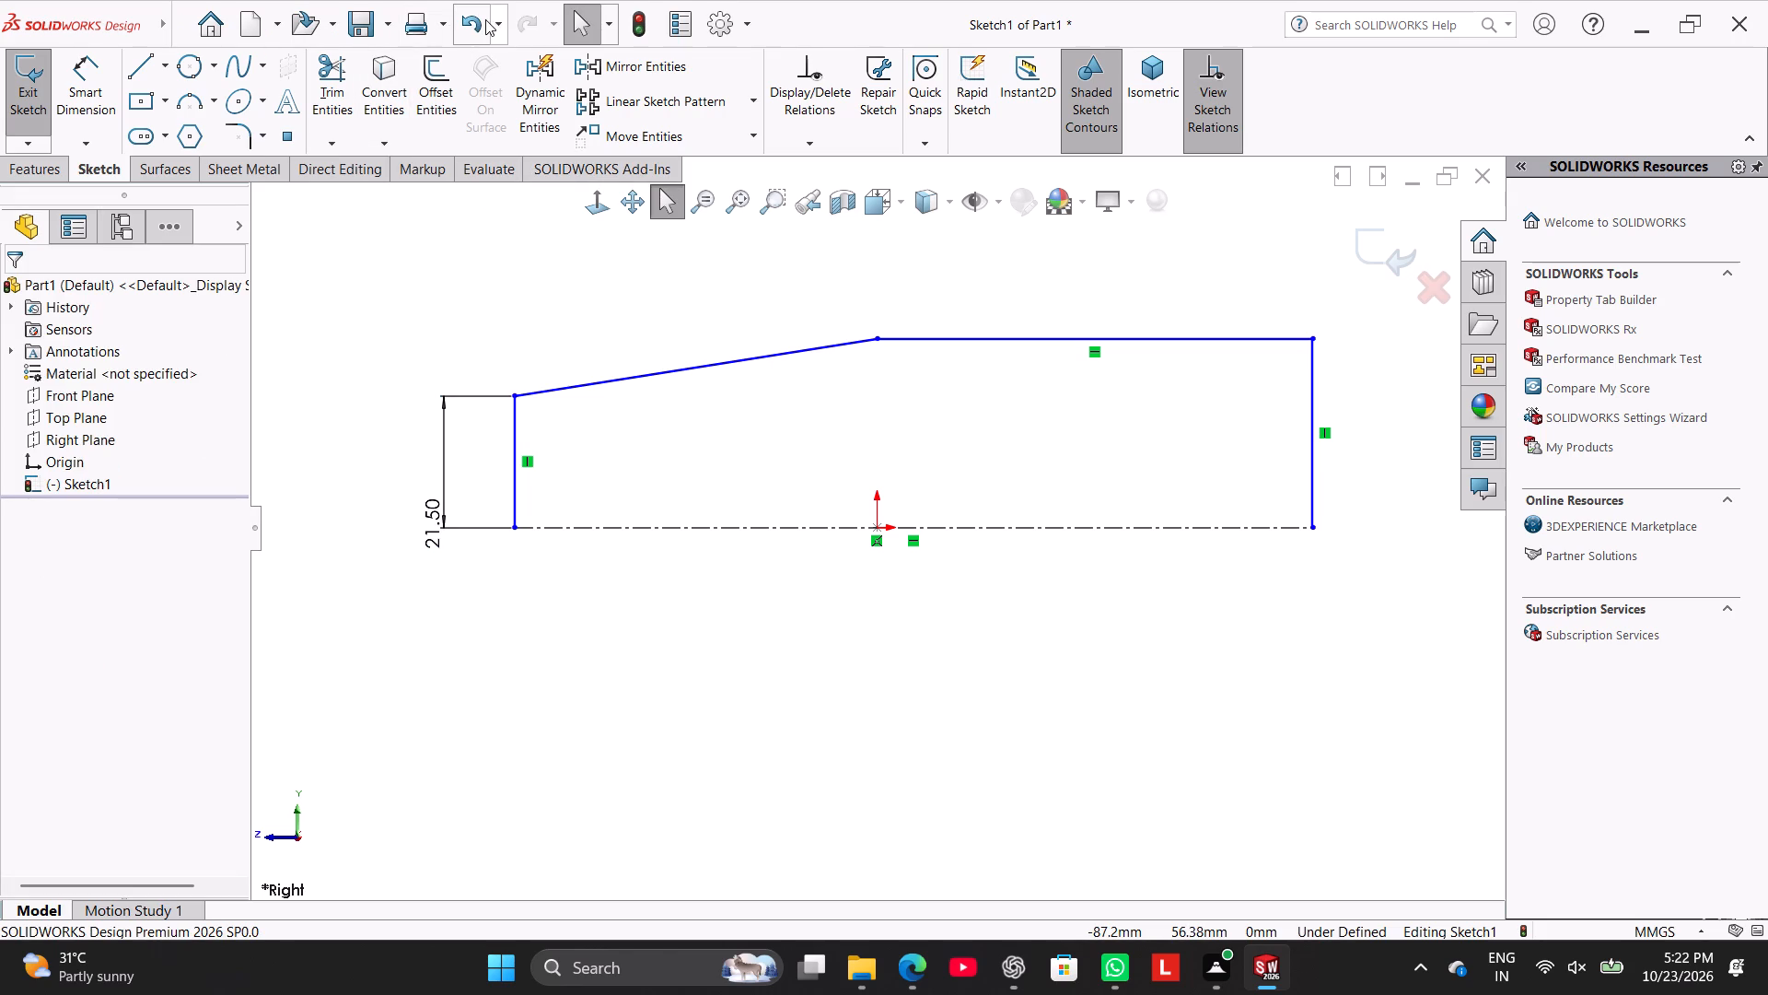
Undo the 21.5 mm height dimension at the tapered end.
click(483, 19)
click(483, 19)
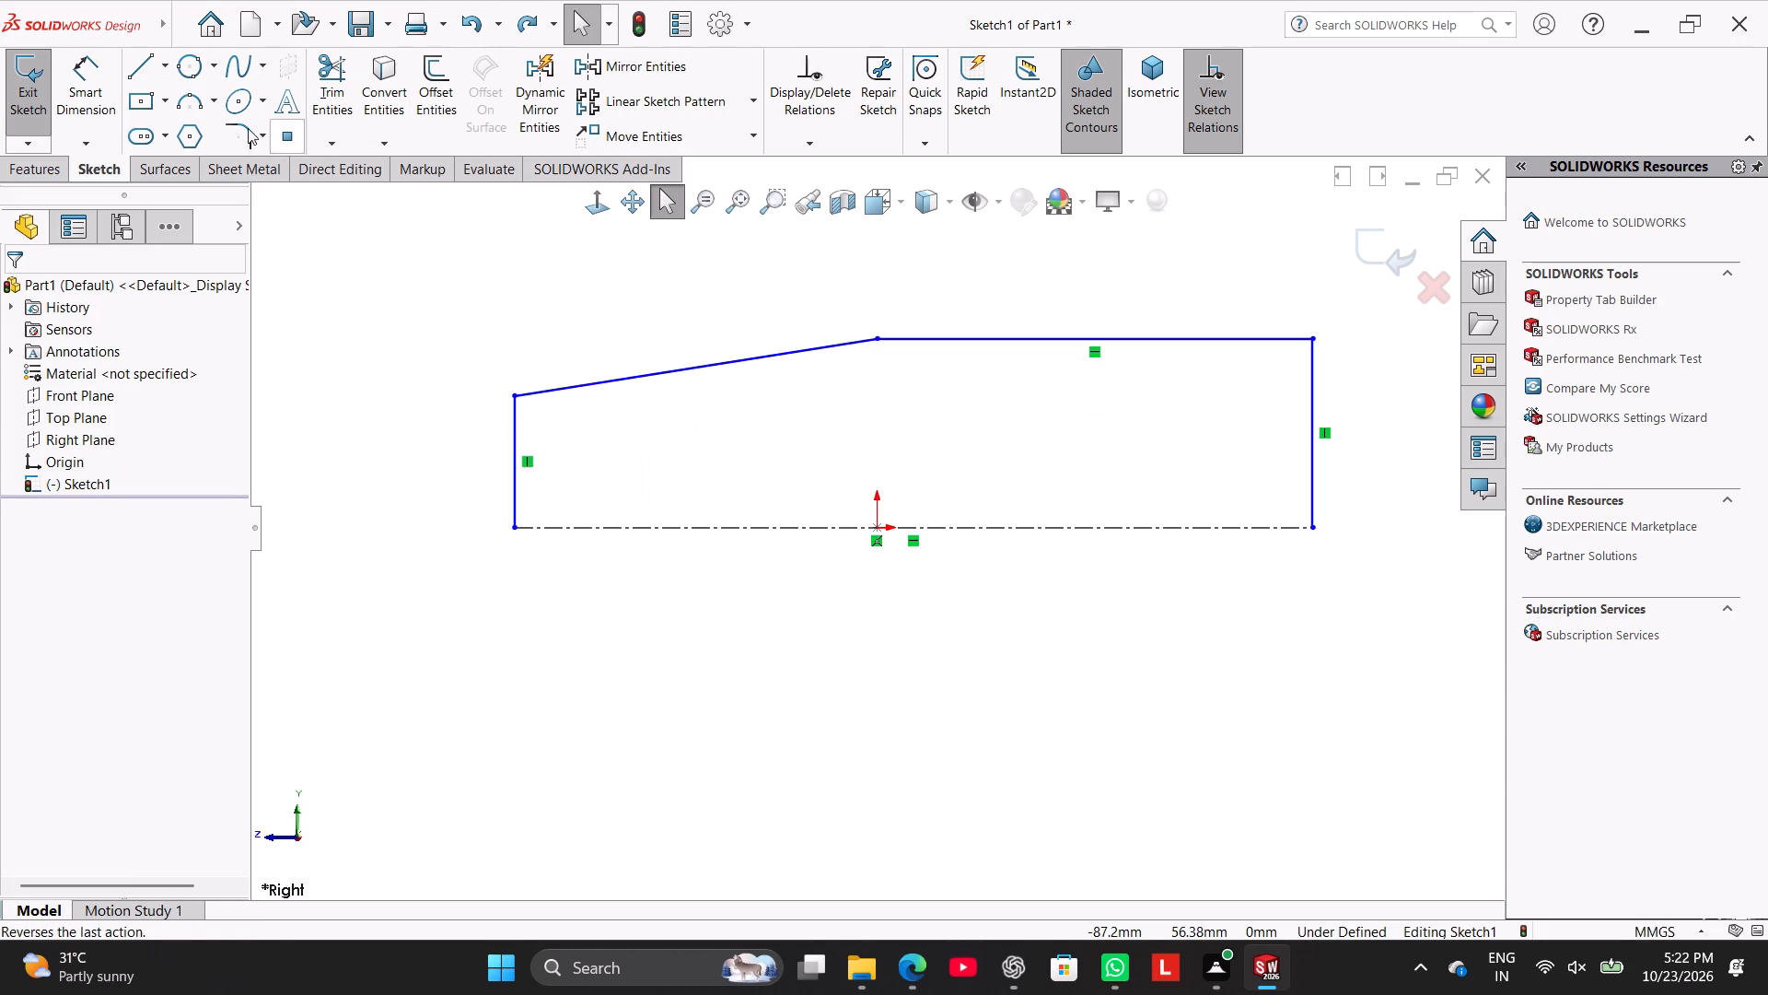
Add a 21.5 mm diameter dimension across the centerline from the upper corner of the shorter end line.
click(118, 82)
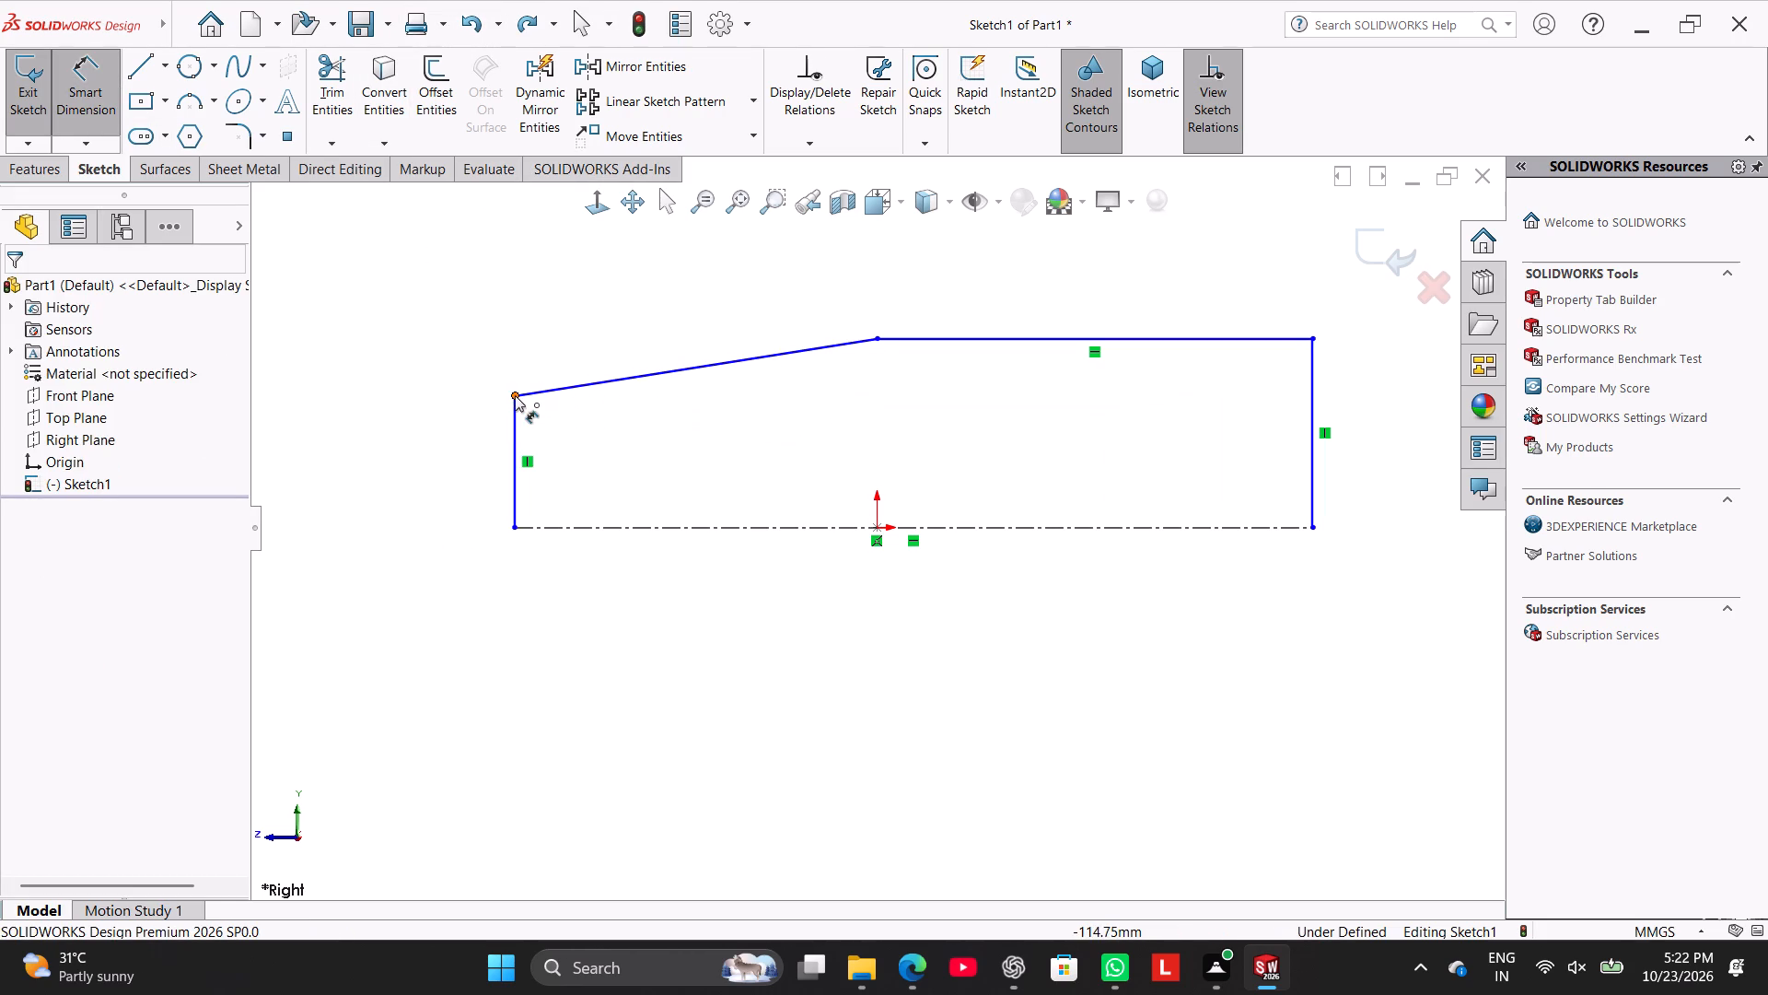
click(515, 395)
click(589, 528)
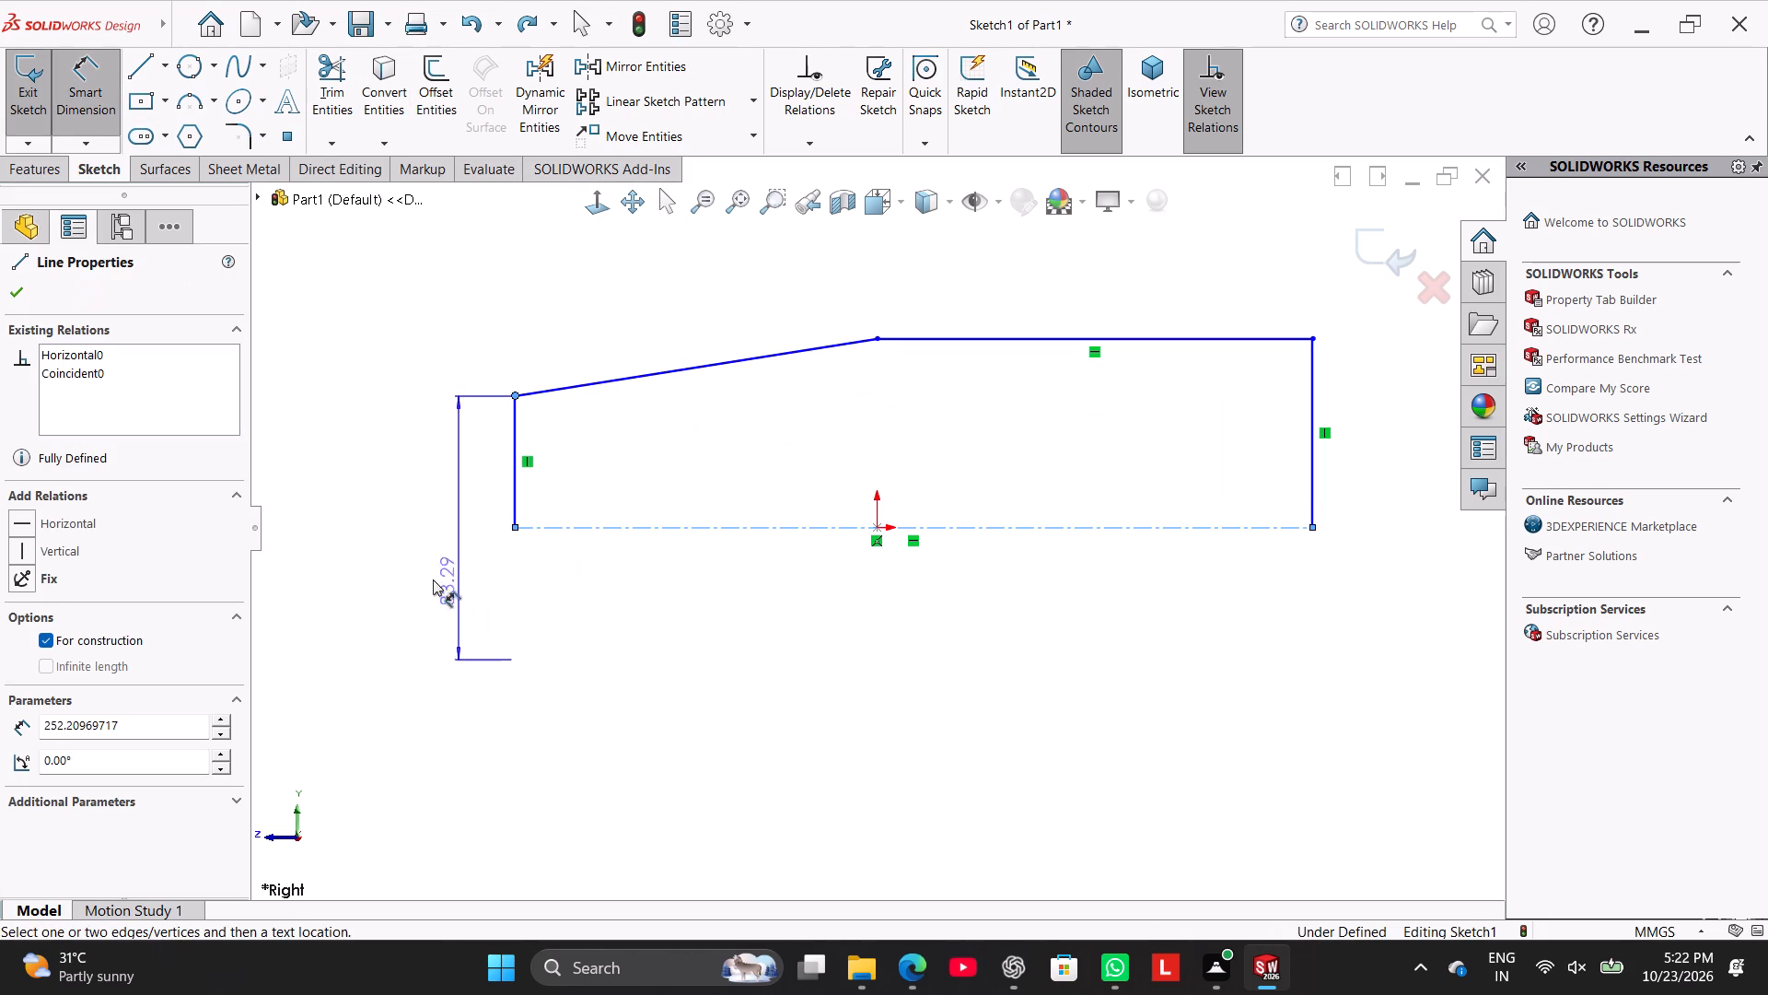
click(372, 536)
text(21.)
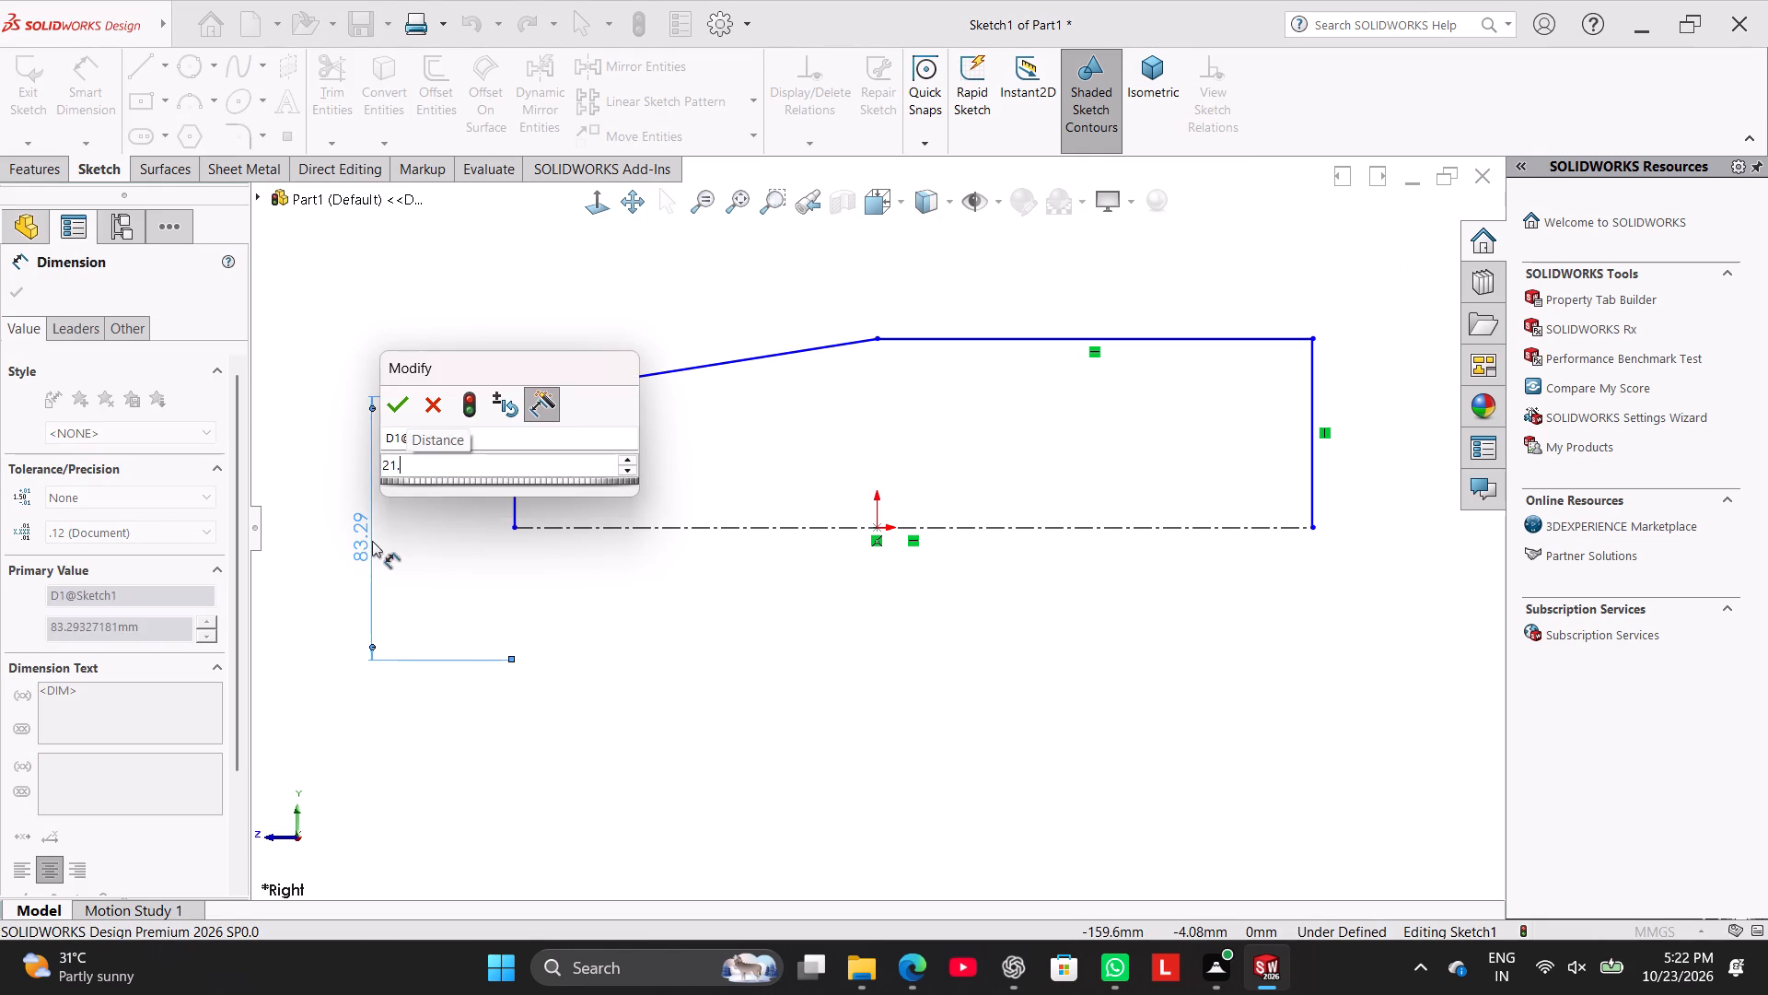
key(5)
key(Return)
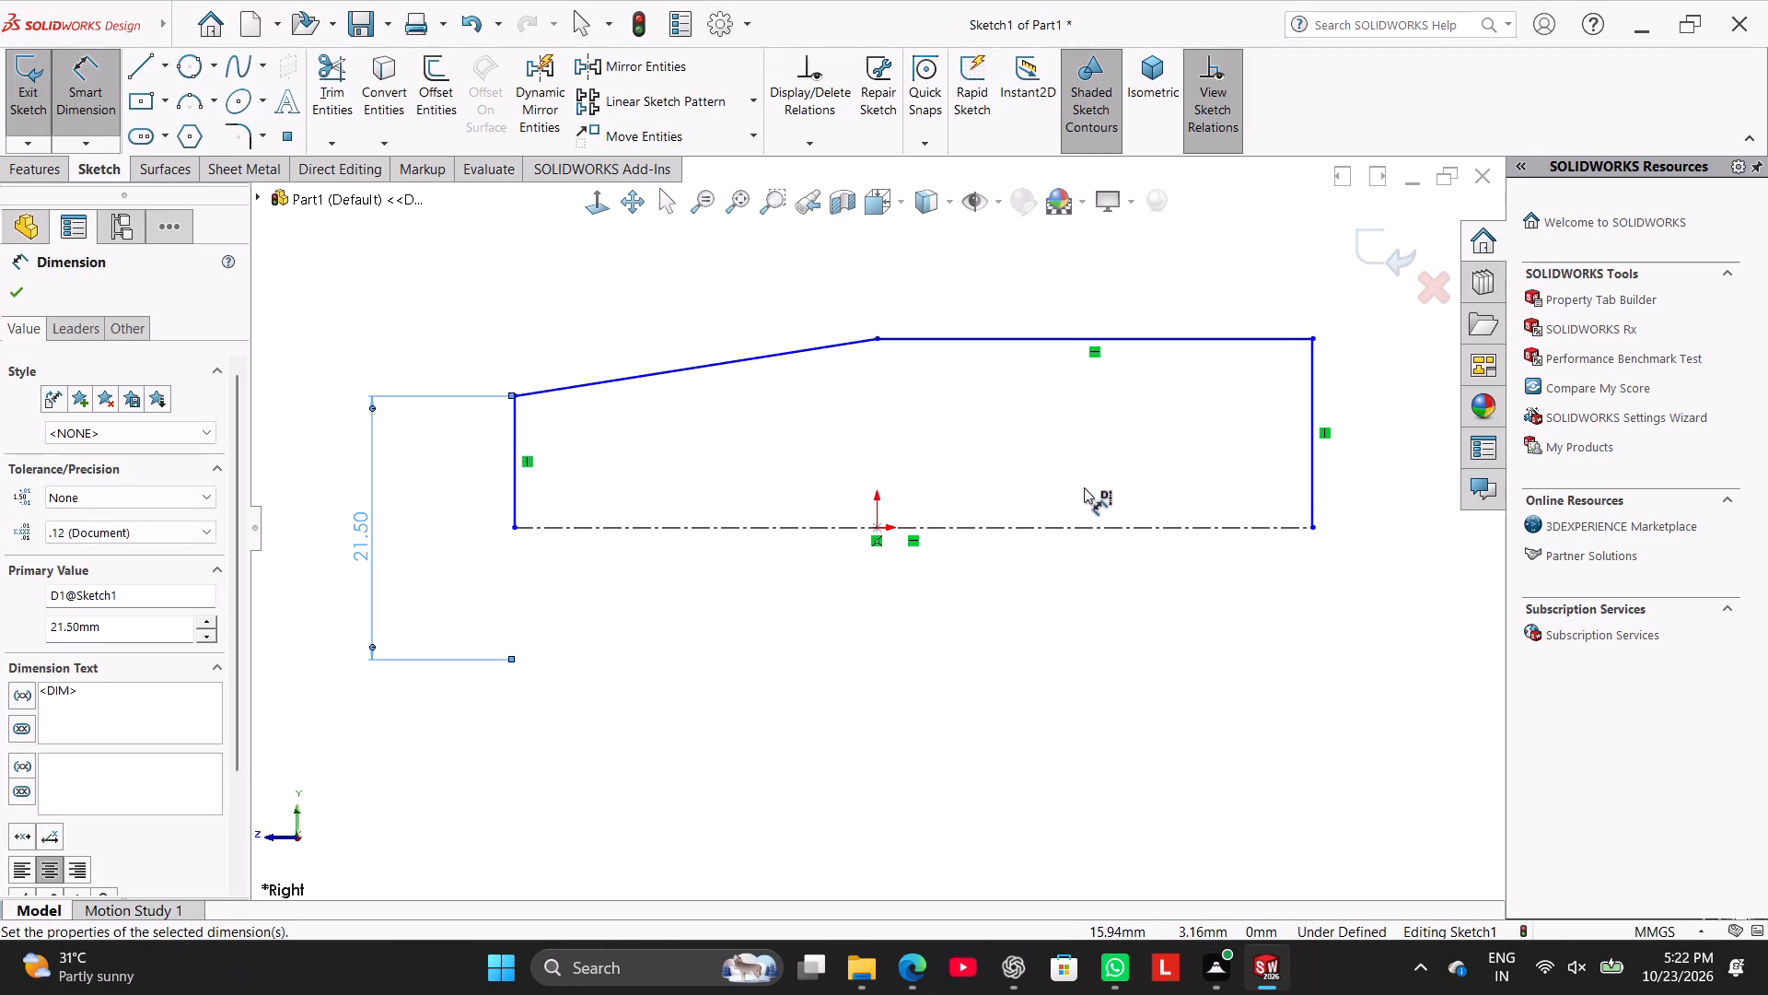
Add a 31 mm diameter dimension across the centerline from the profile's top horizontal line.
click(1261, 341)
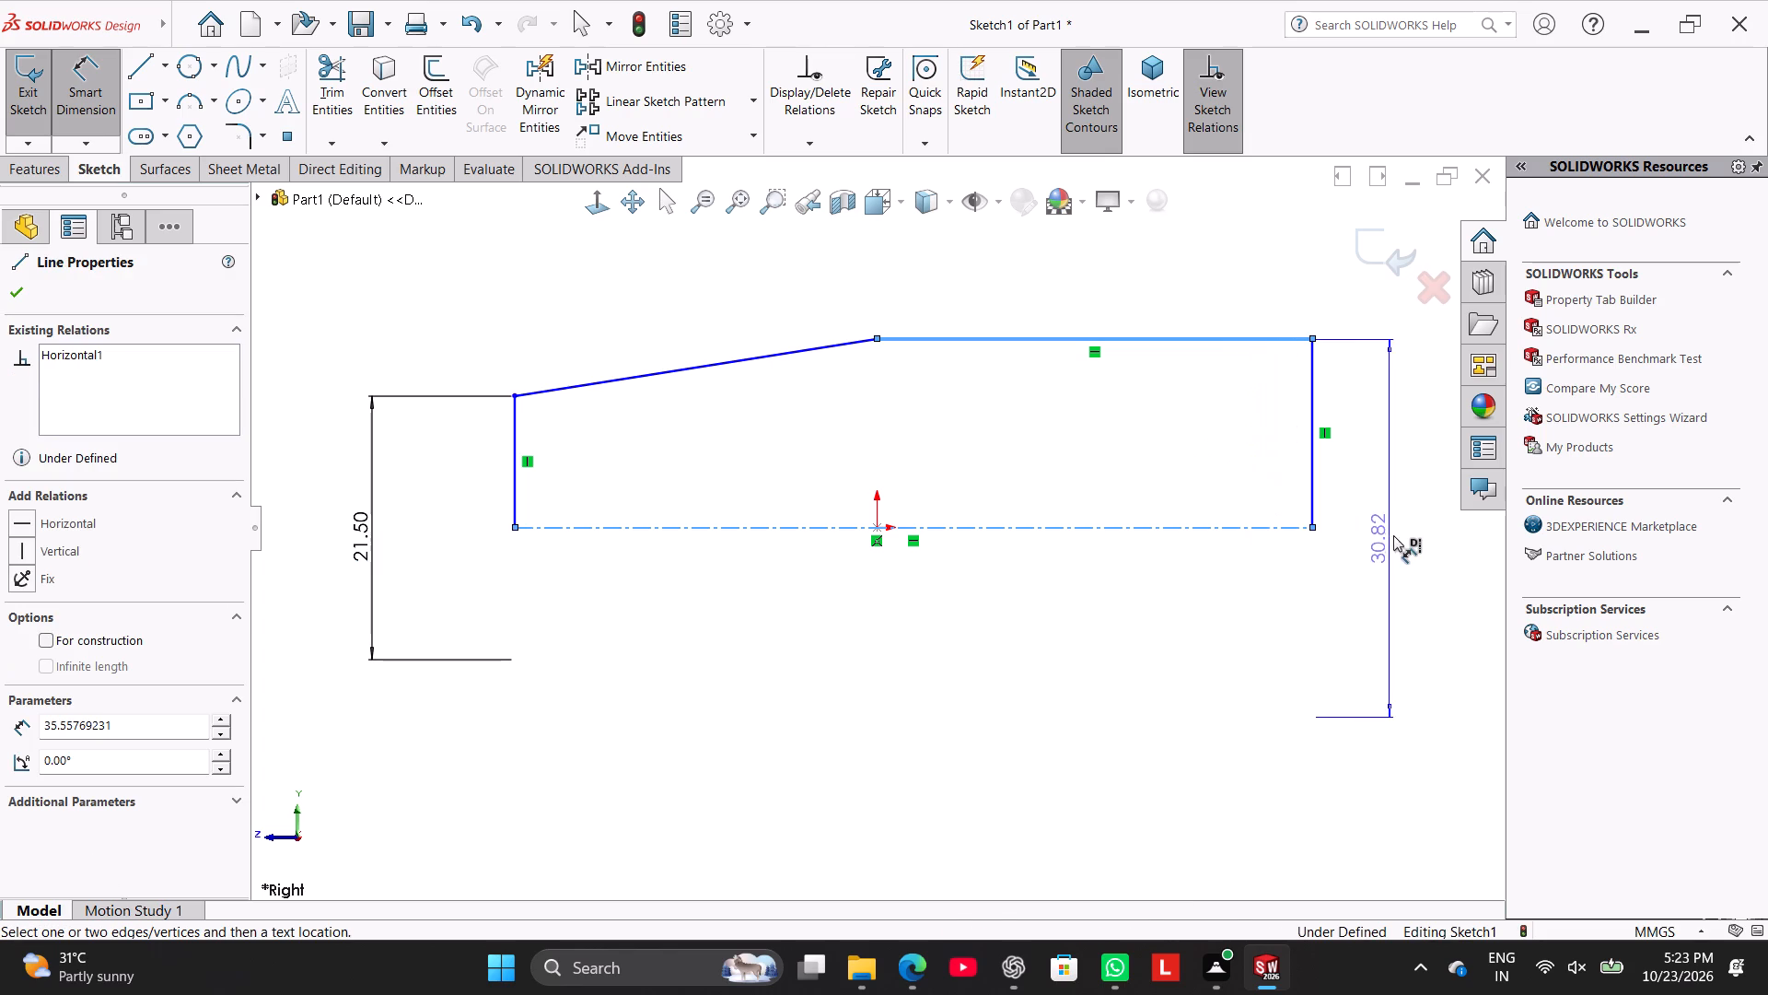
click(1390, 514)
text(31)
key(Return)
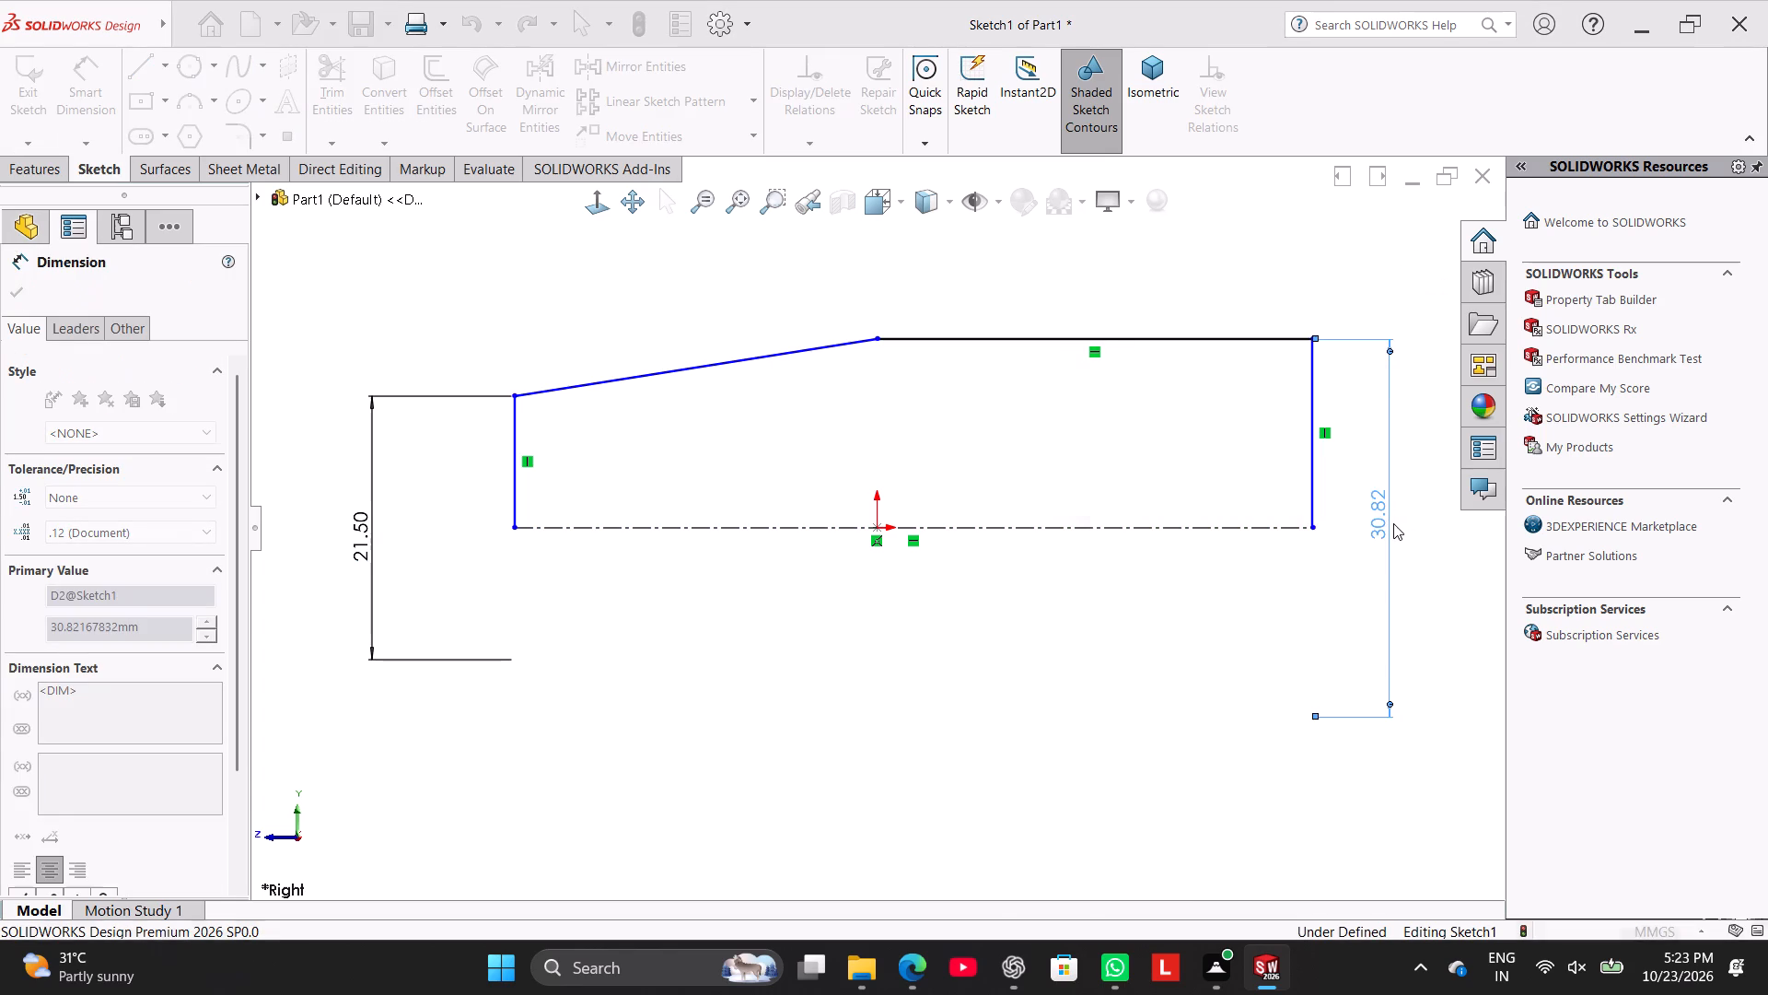
click(1254, 640)
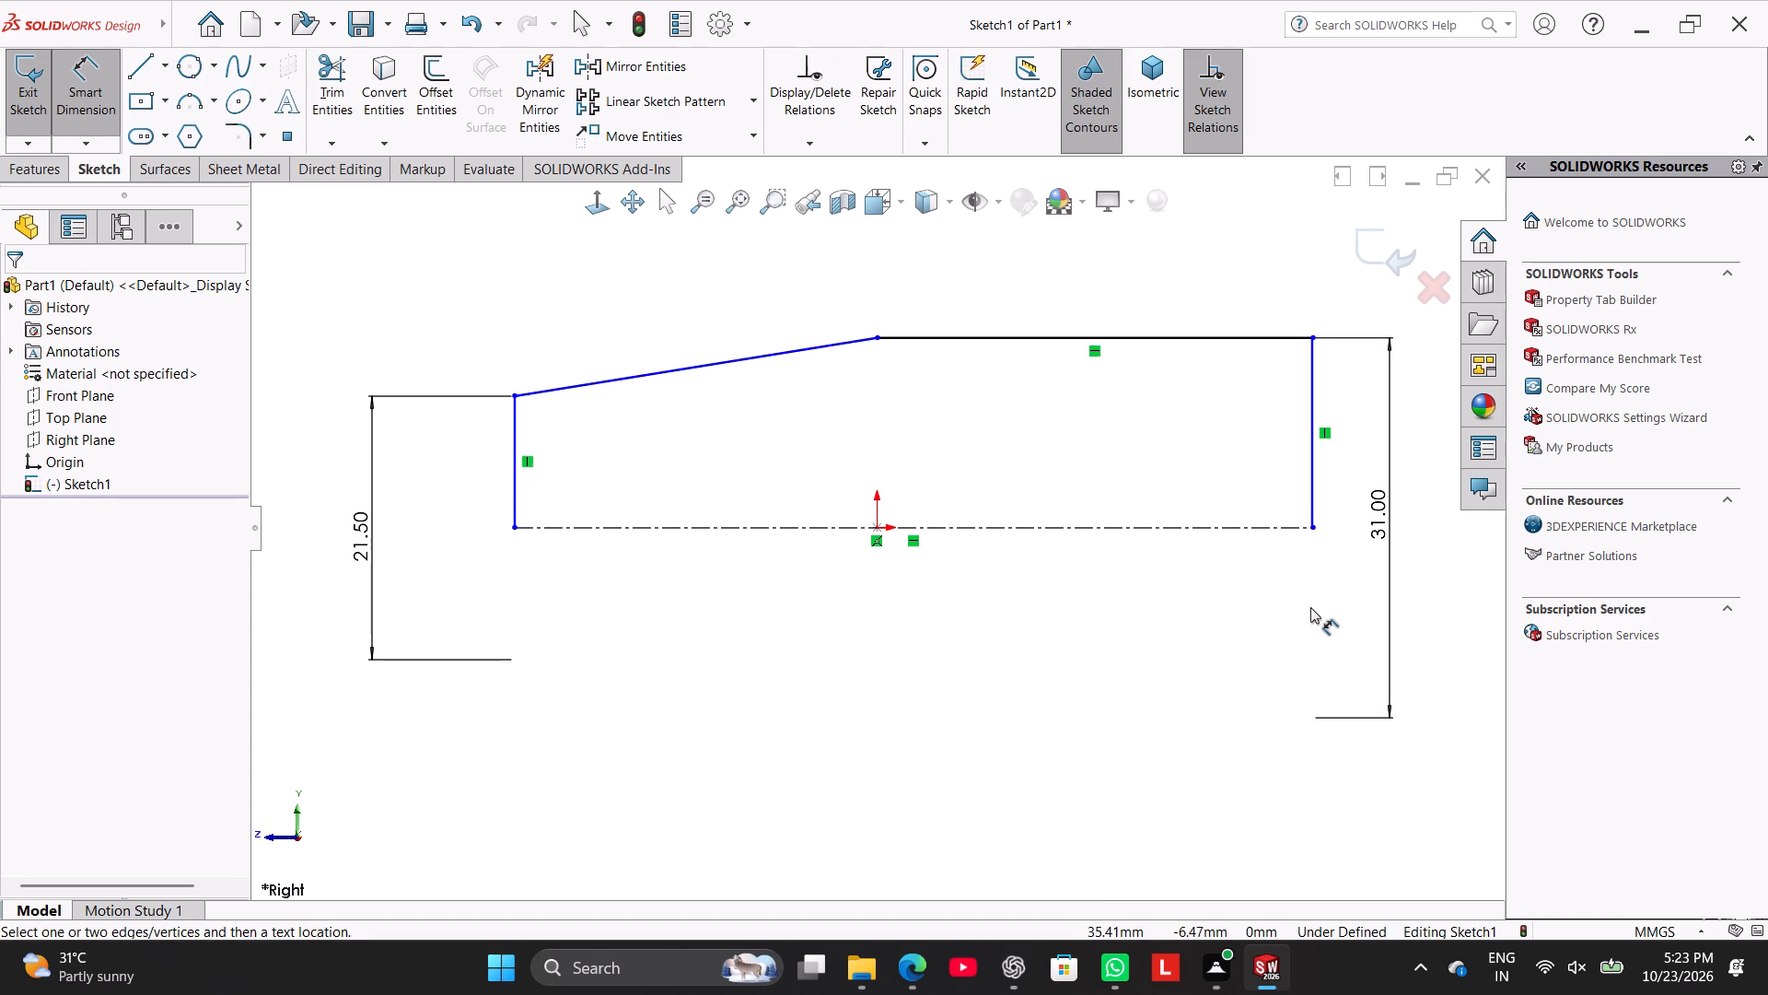
Dimension the horizontal length of the sloped line as 26 mm.
click(739, 361)
click(725, 262)
text(26)
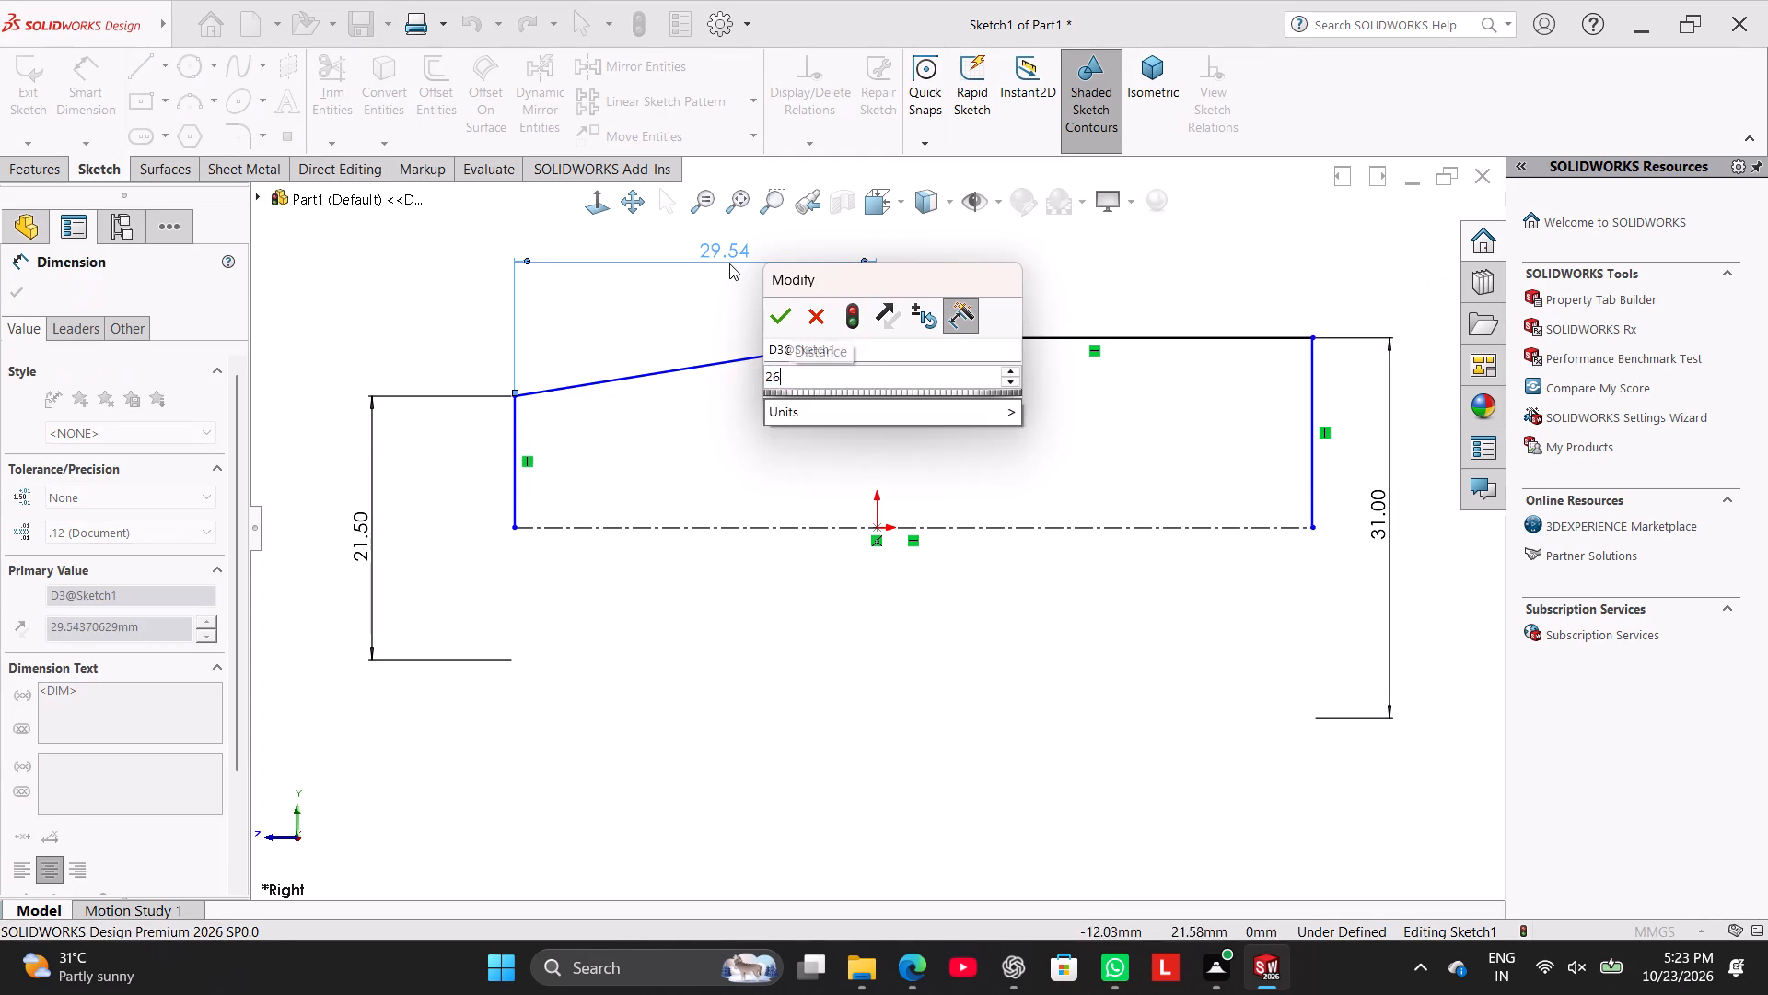
key(Return)
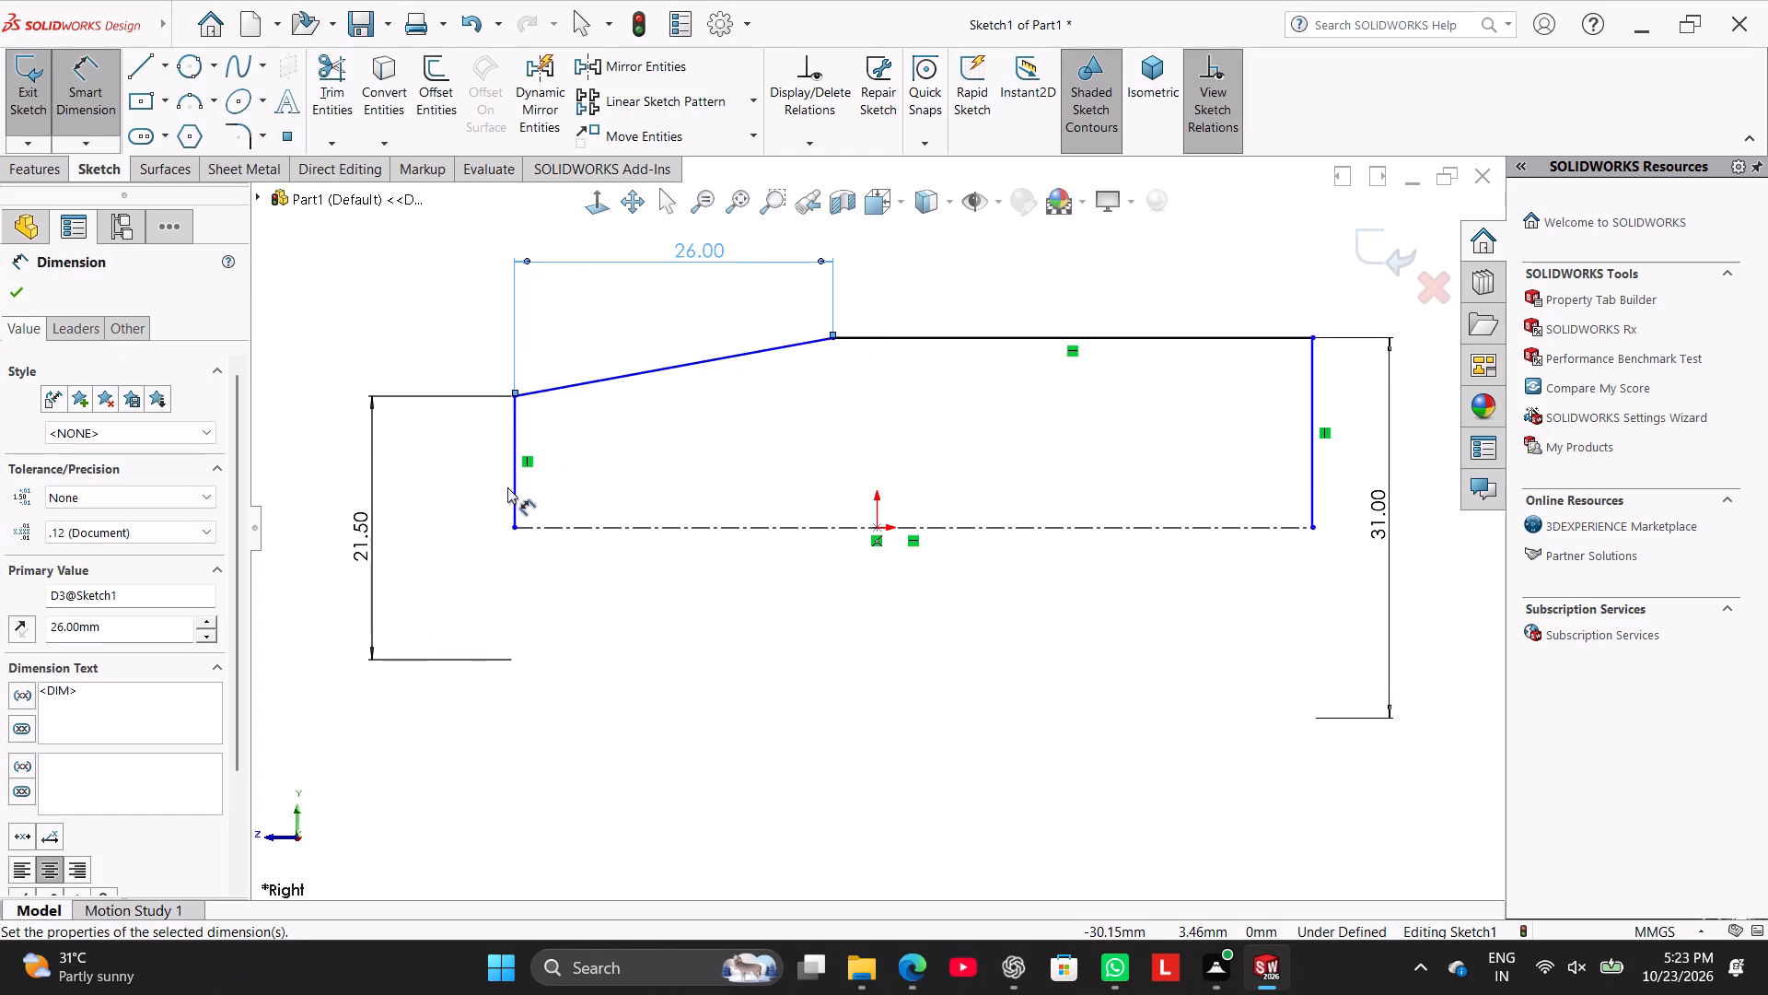
Dimension the overall distance between the profile's two vertical end lines as 60 mm.
click(511, 492)
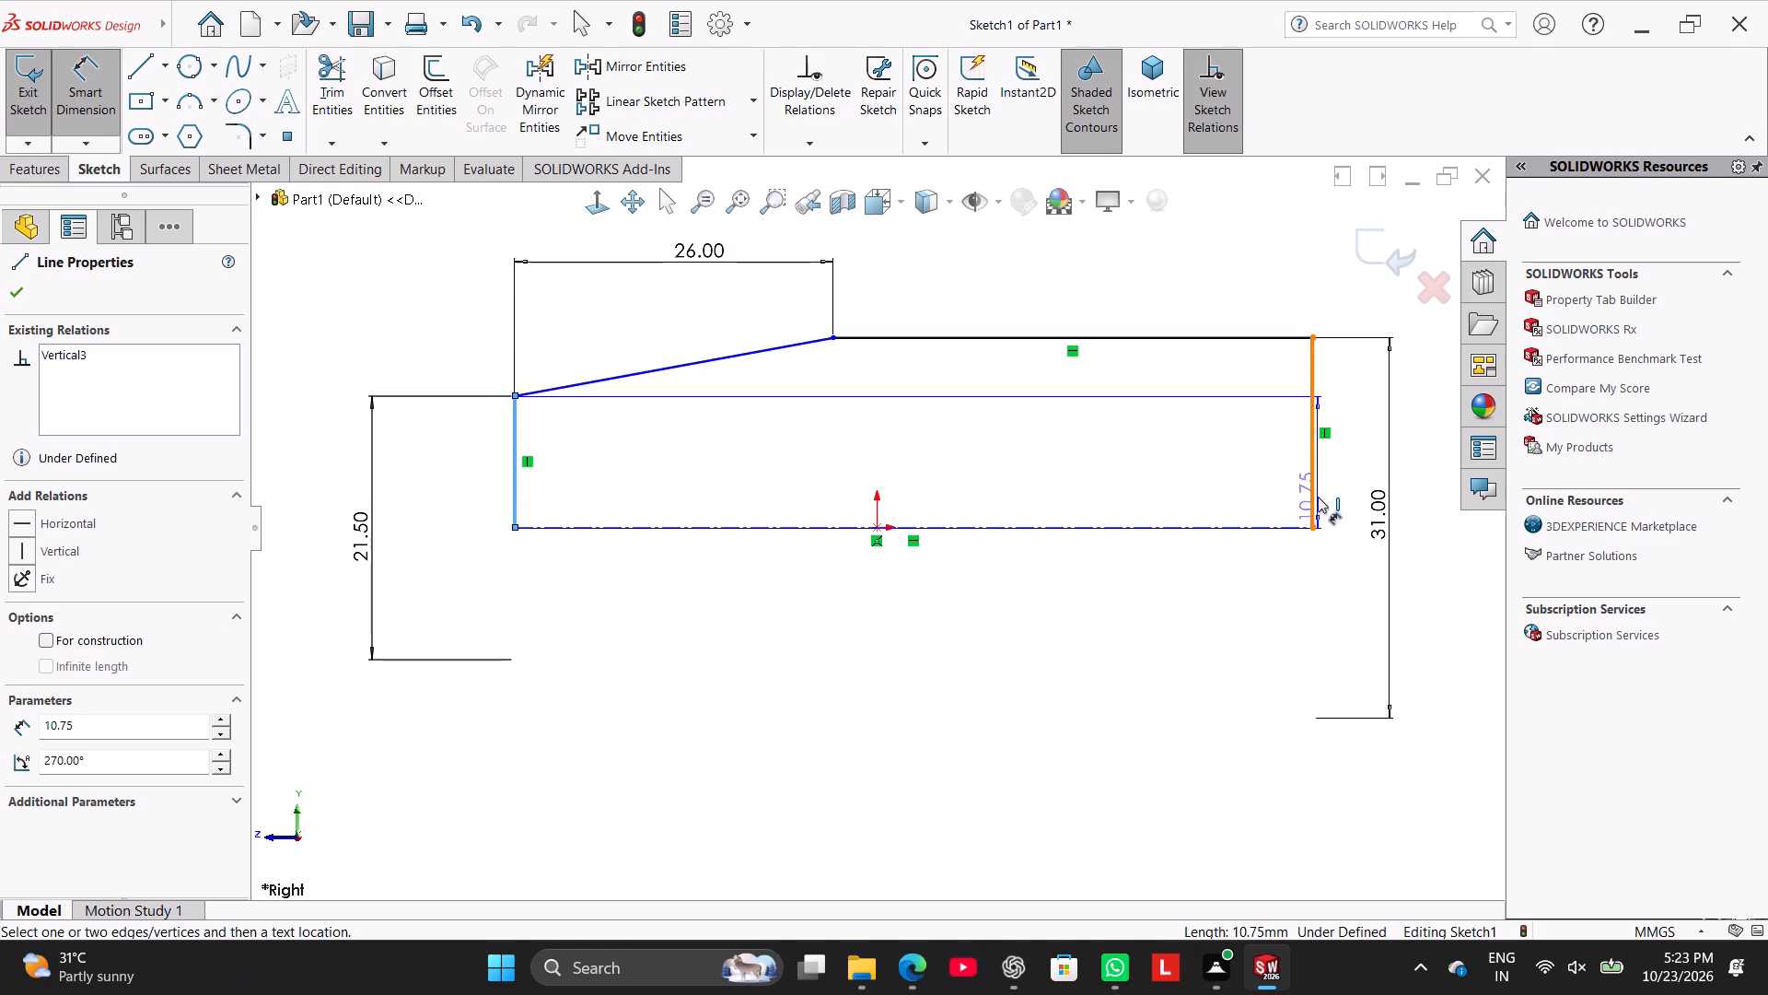
click(1311, 488)
click(987, 667)
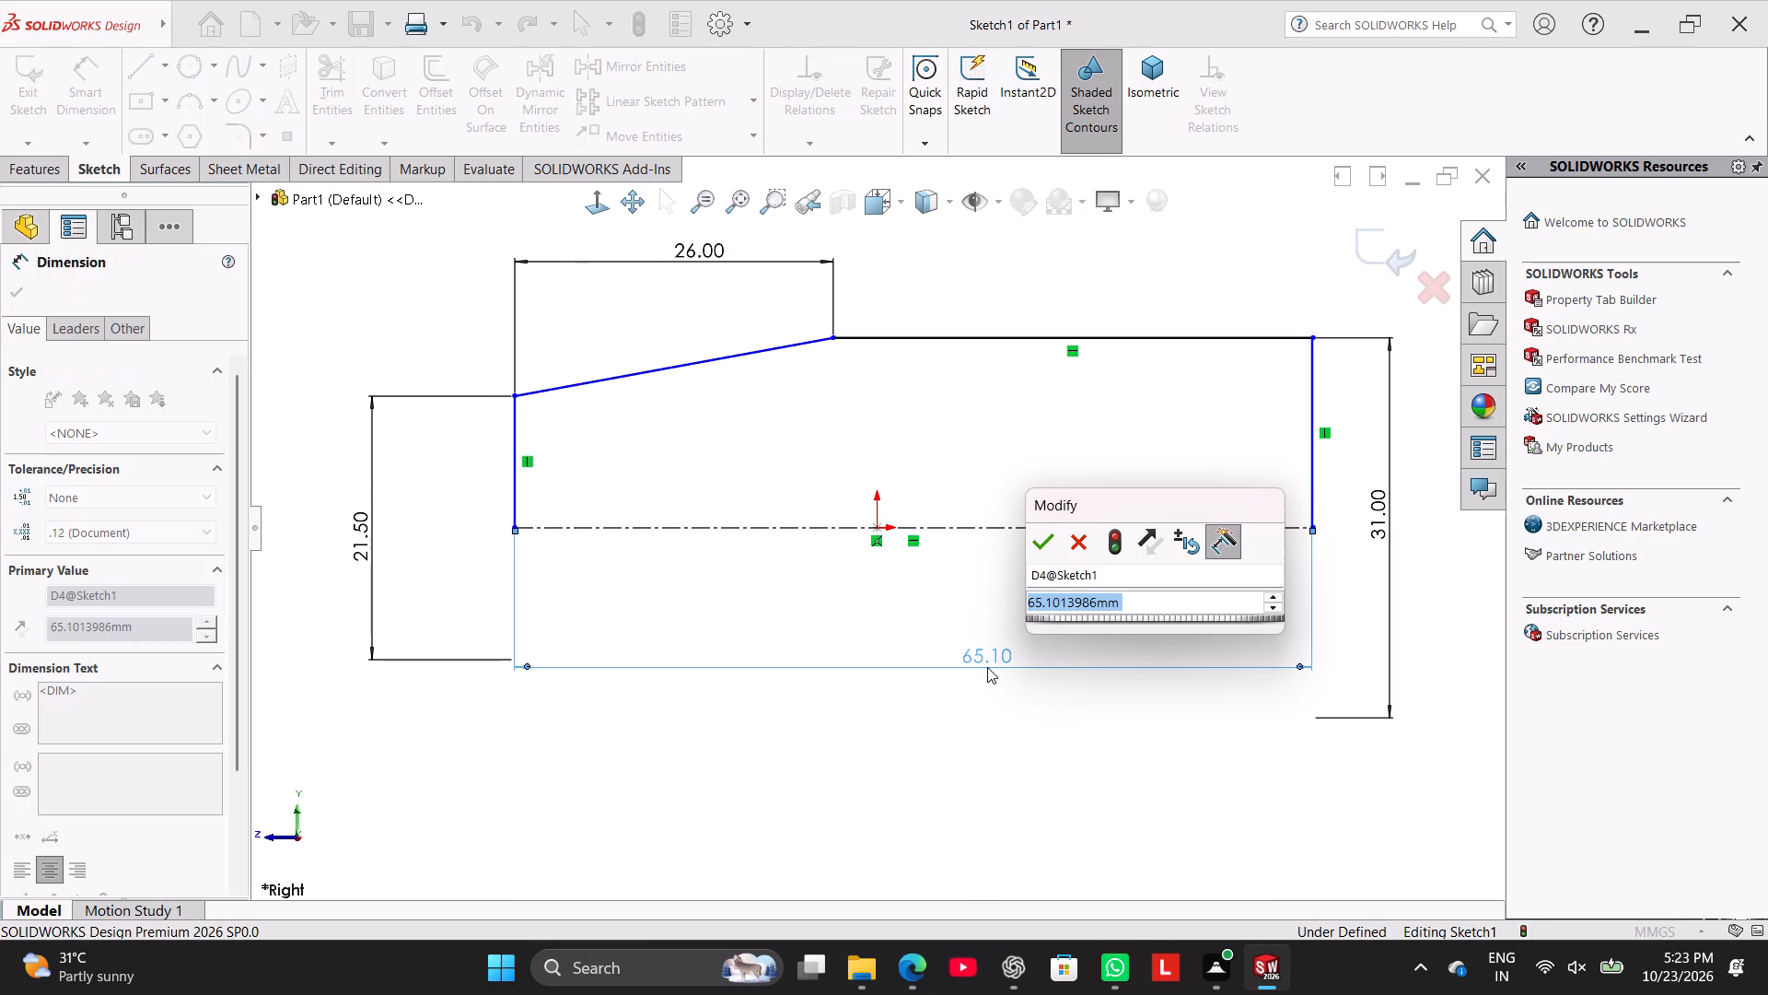
text(60)
key(Return)
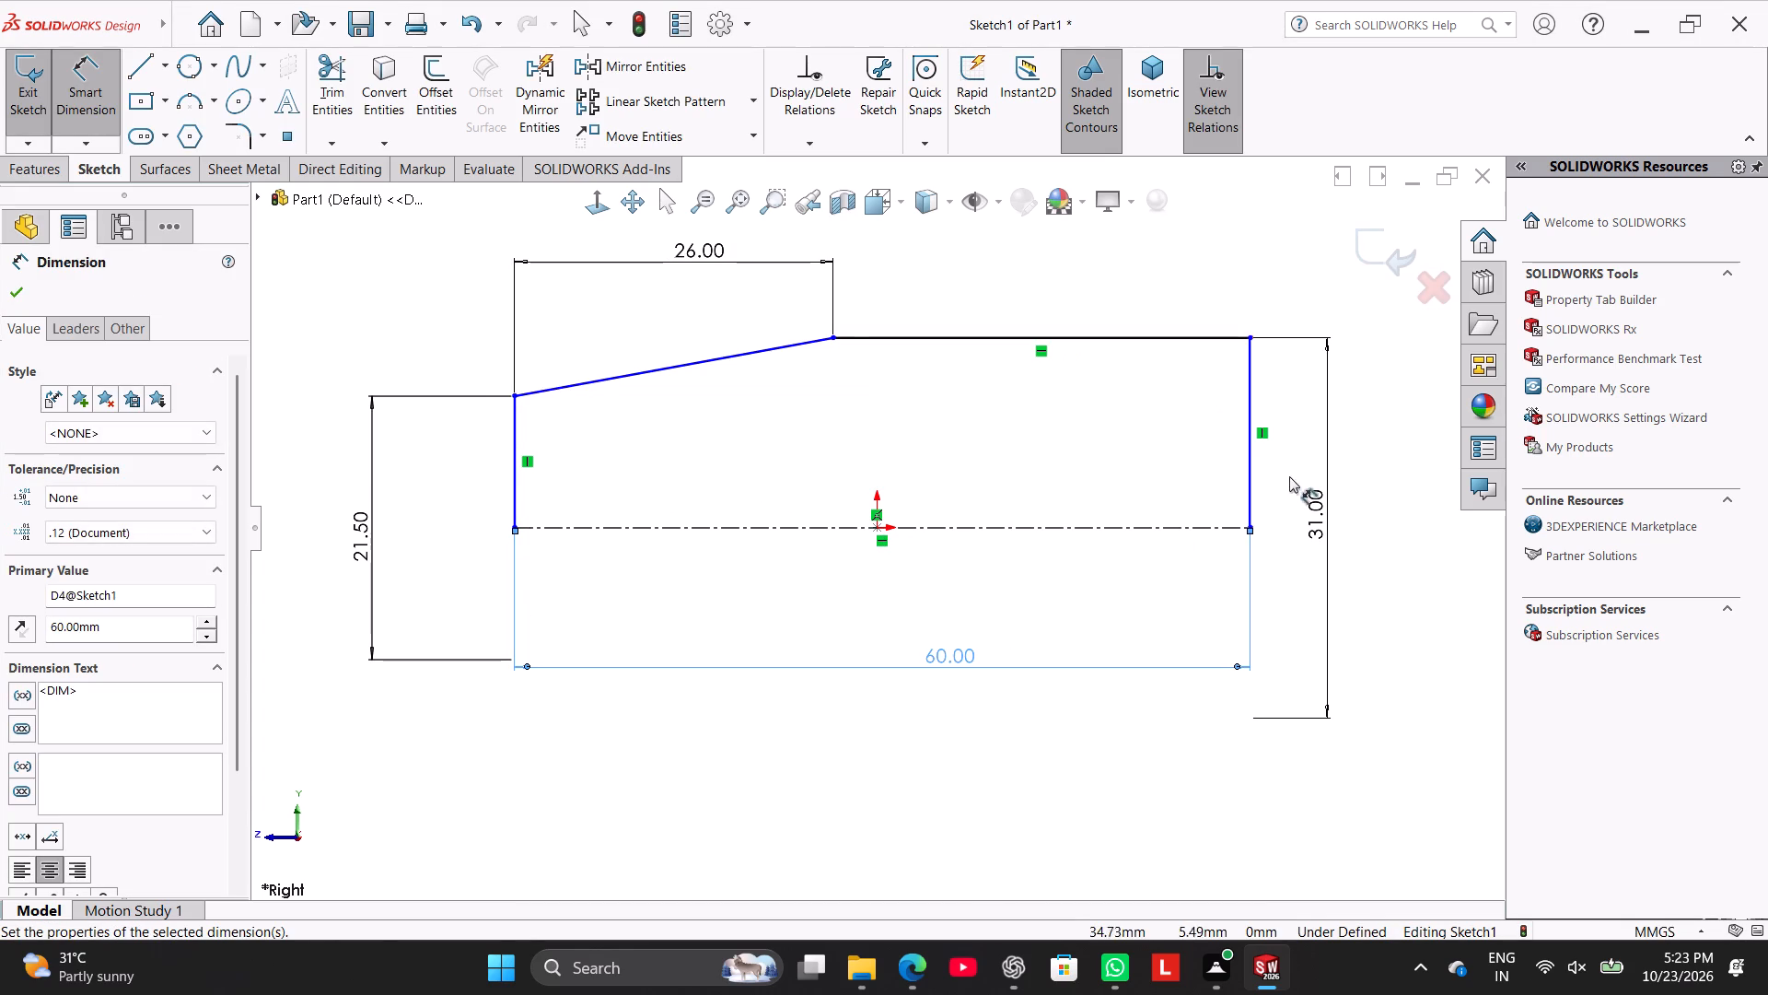
Add a Vertical relation between the origin and the point where the sloped line meets the top horizontal line.
right_click(792, 724)
click(868, 793)
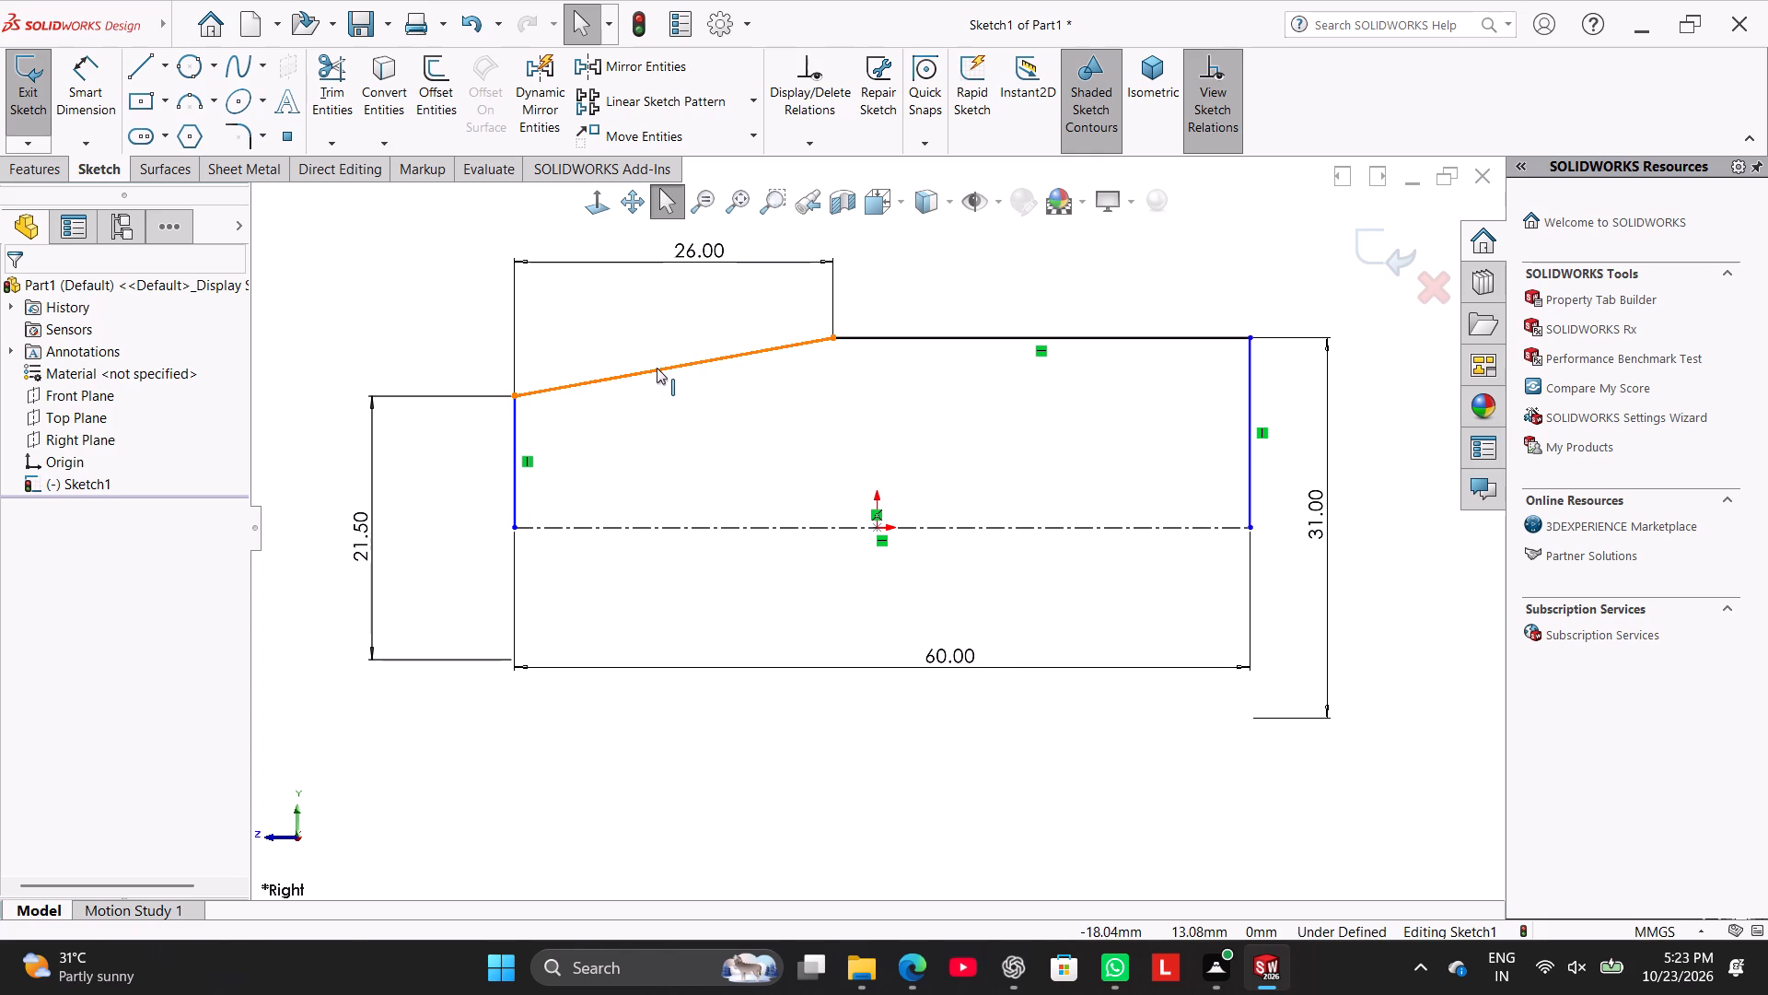
drag(905, 335, 925, 283)
click(764, 436)
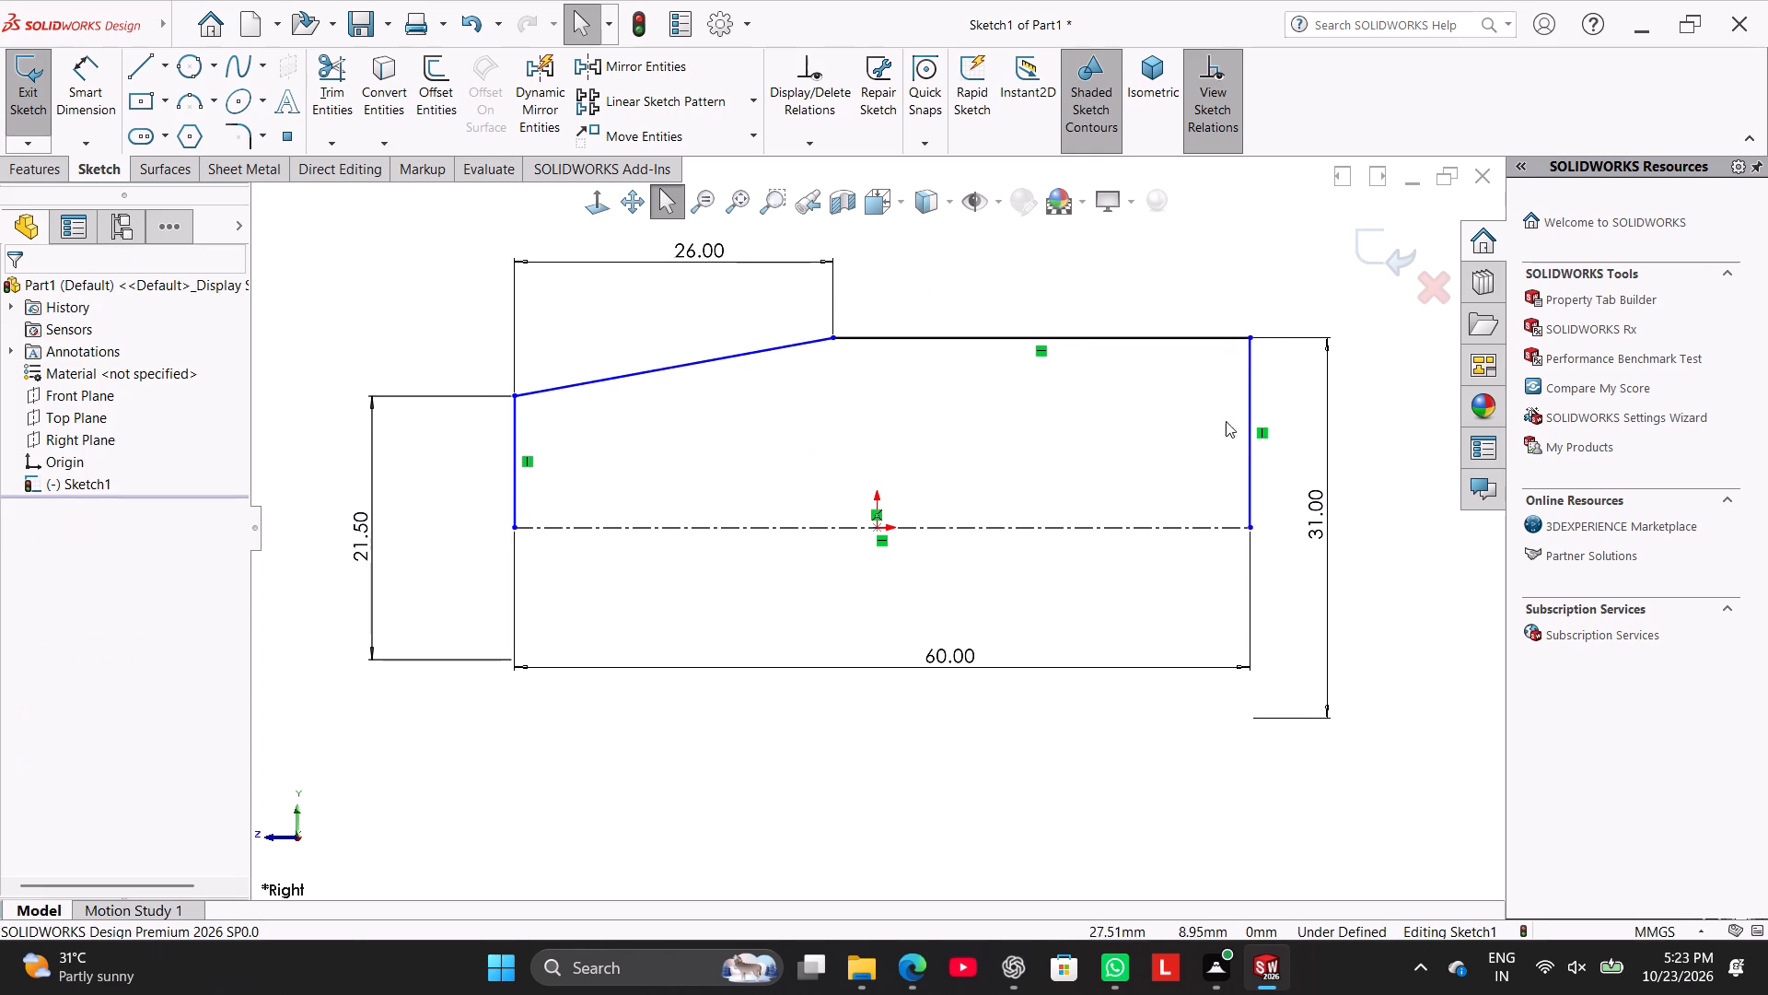
drag(1250, 443, 1251, 451)
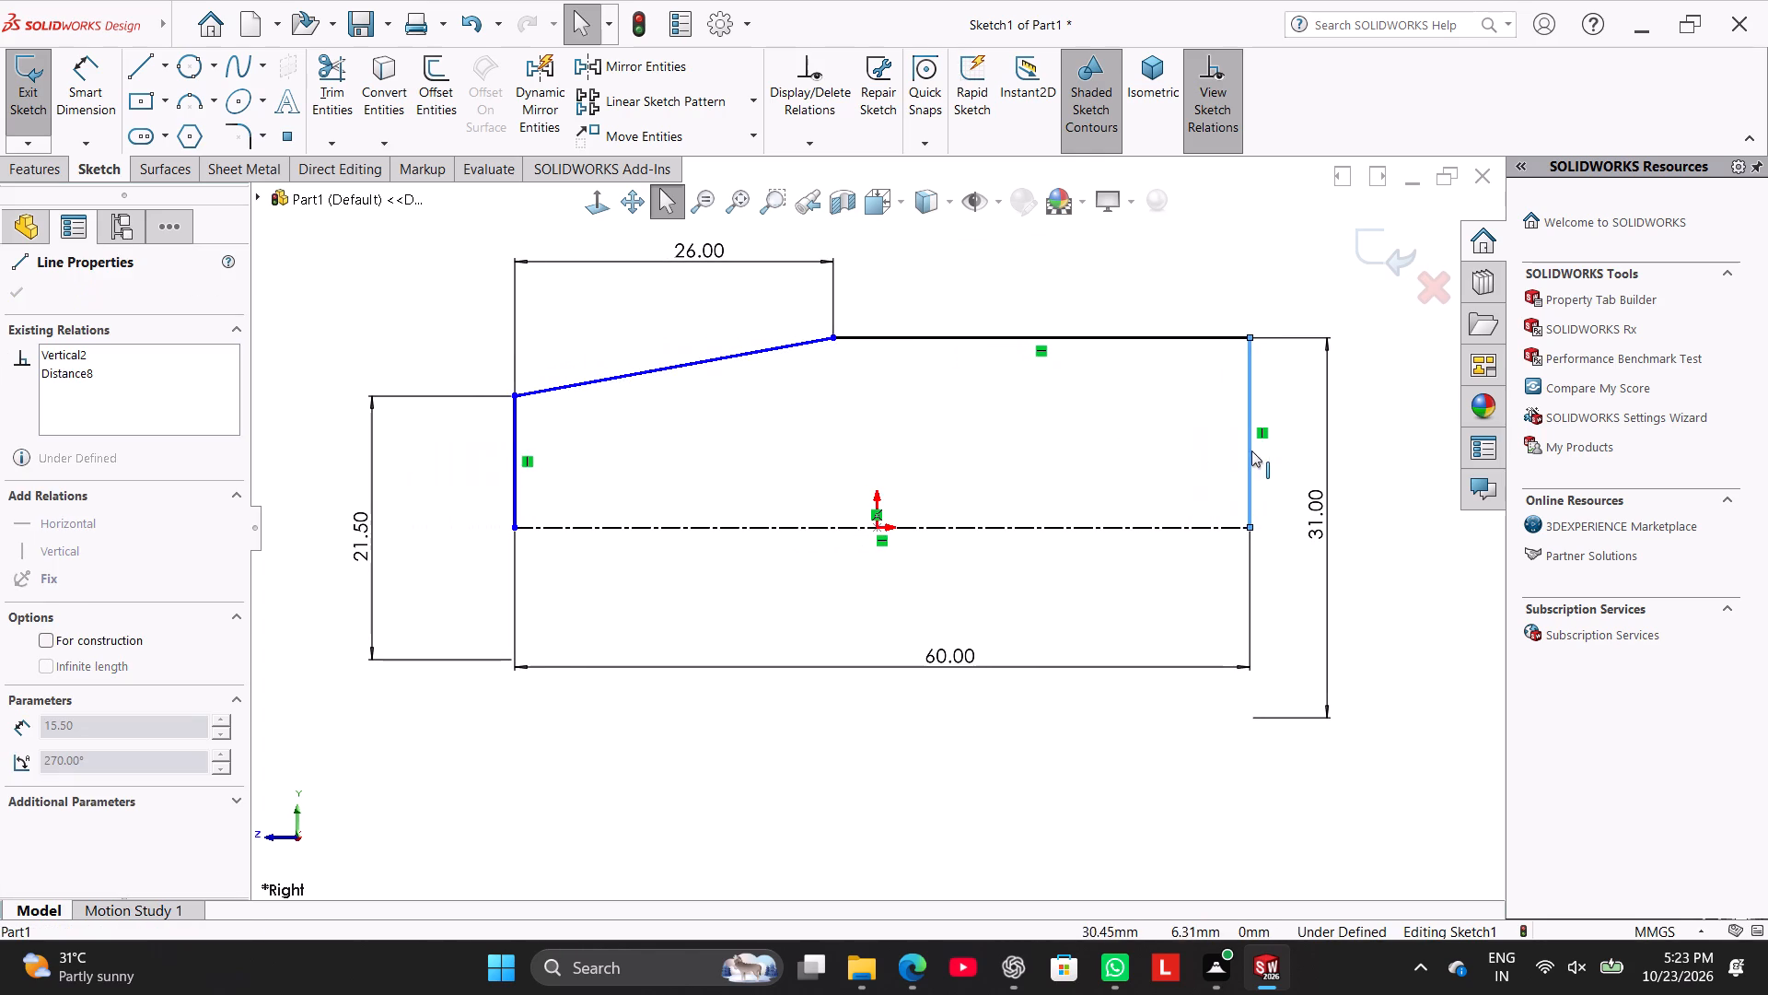
drag(1251, 451, 1291, 443)
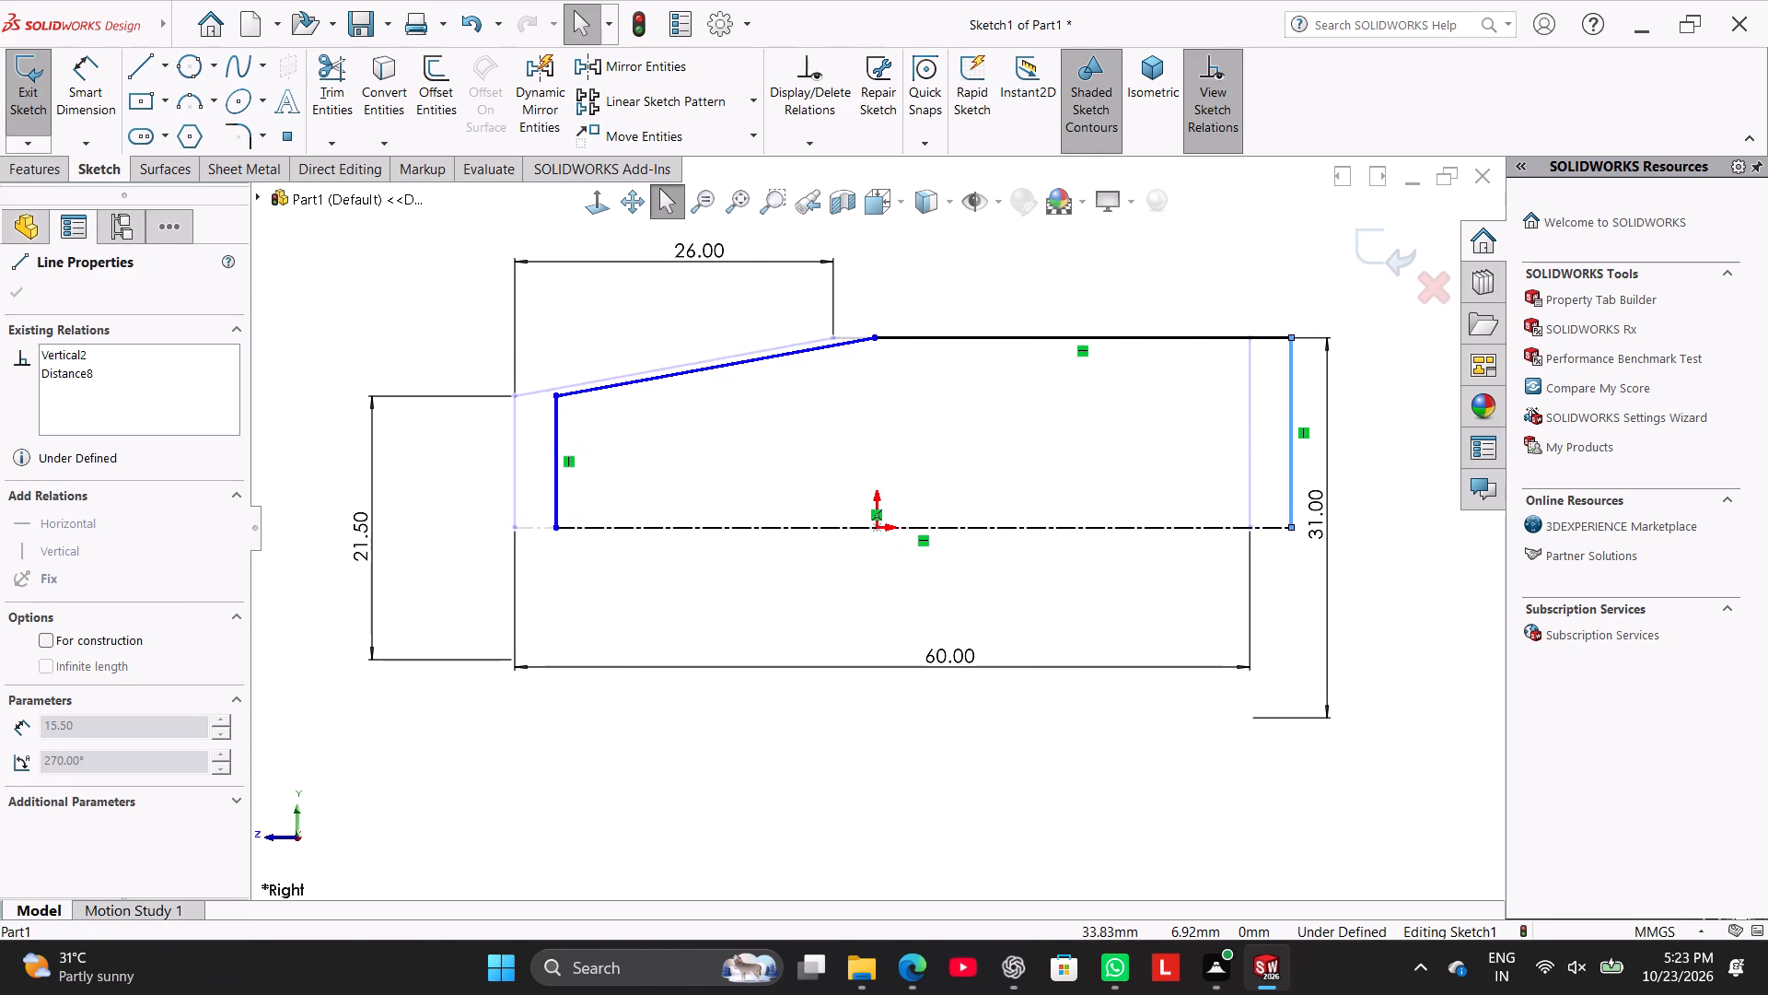
click(950, 290)
ctrl+click(874, 336)
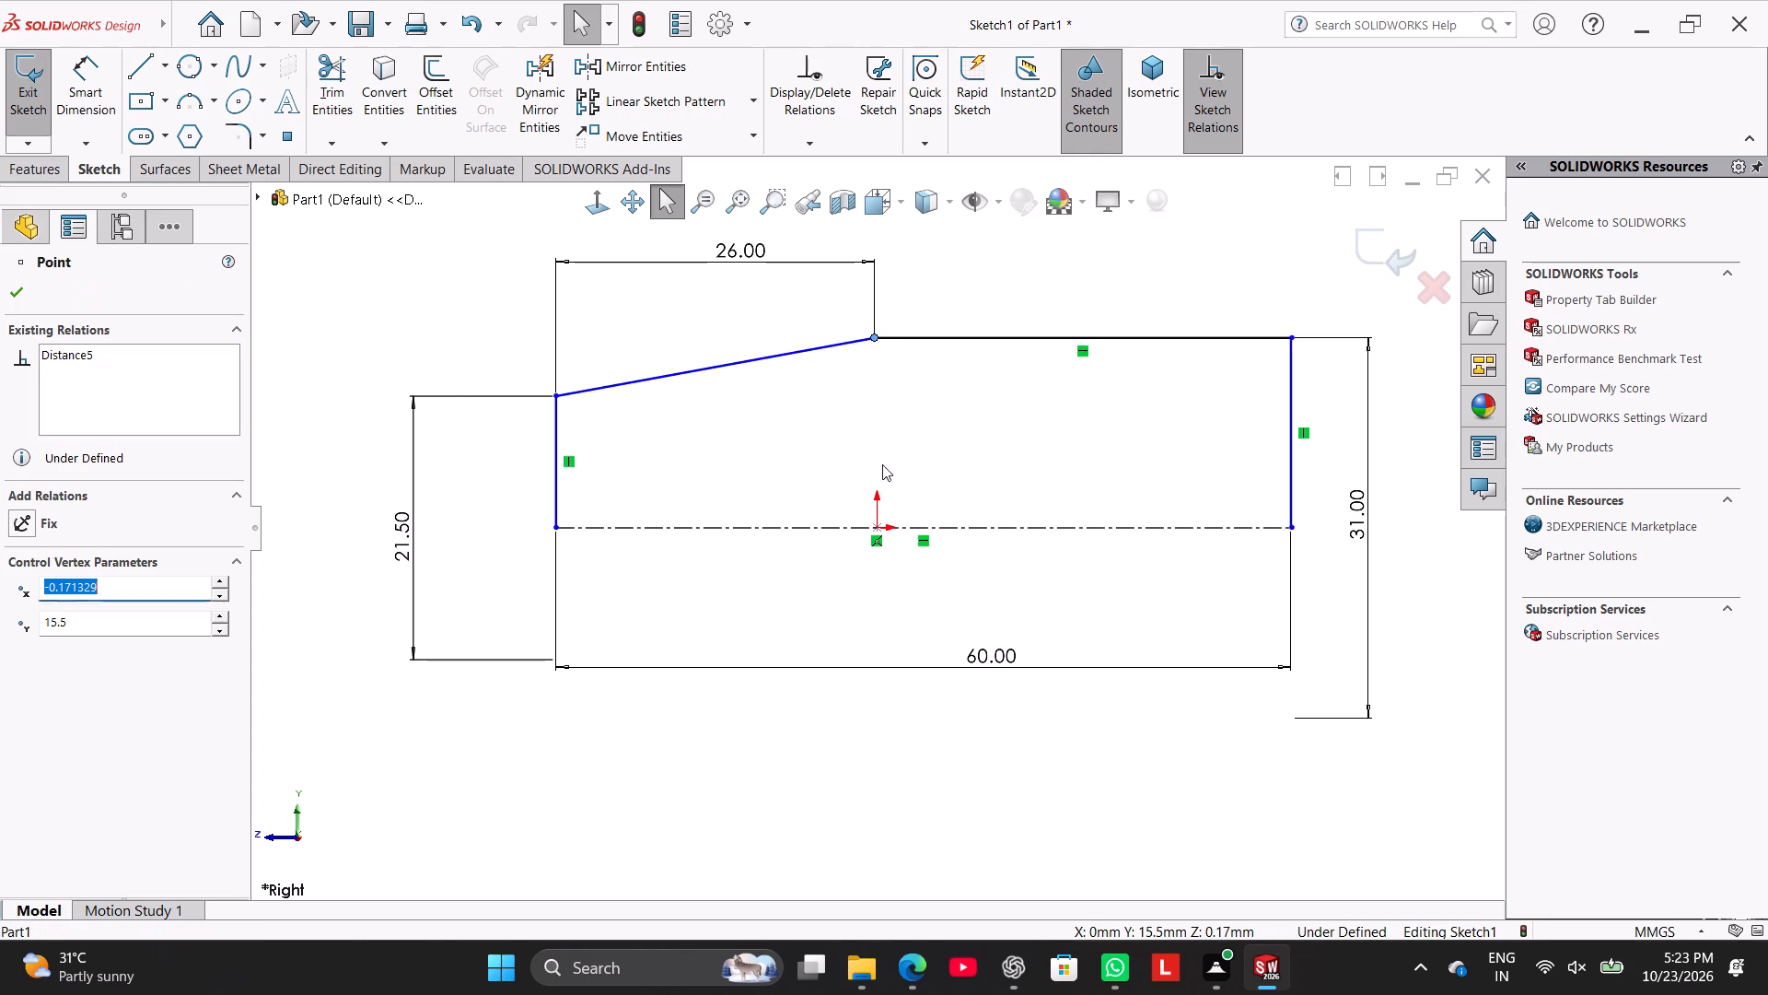
ctrl+click(878, 532)
click(52, 650)
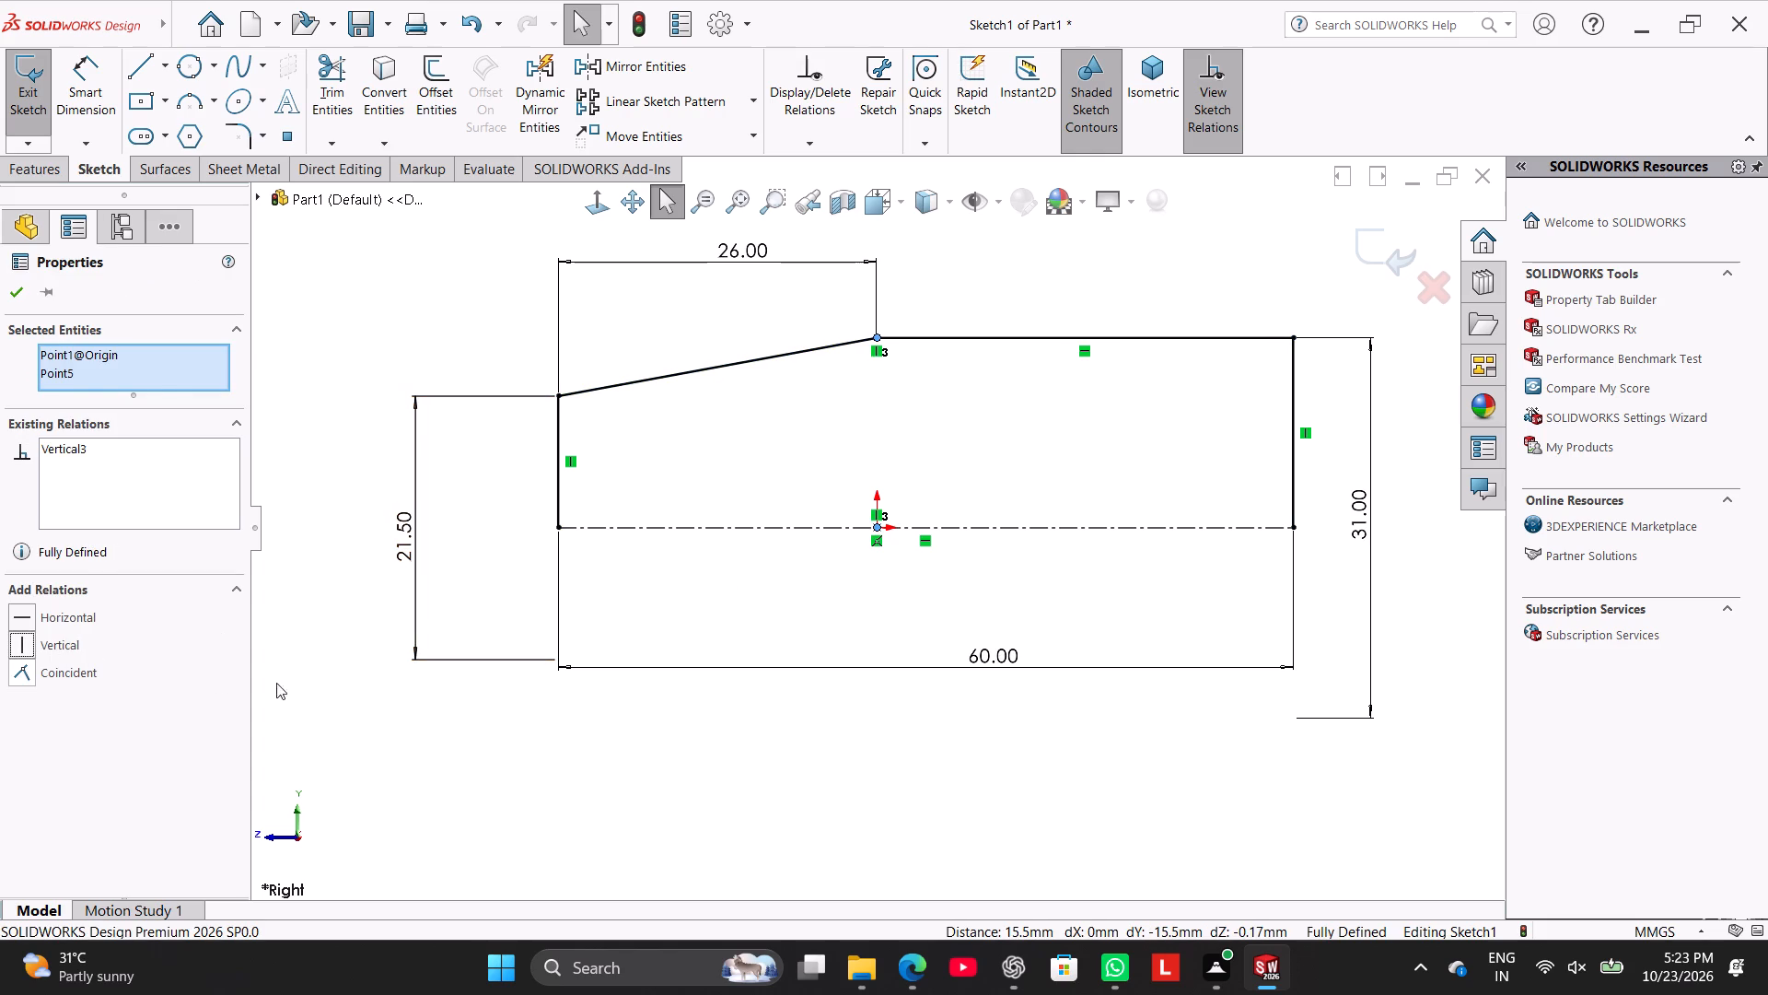
click(645, 748)
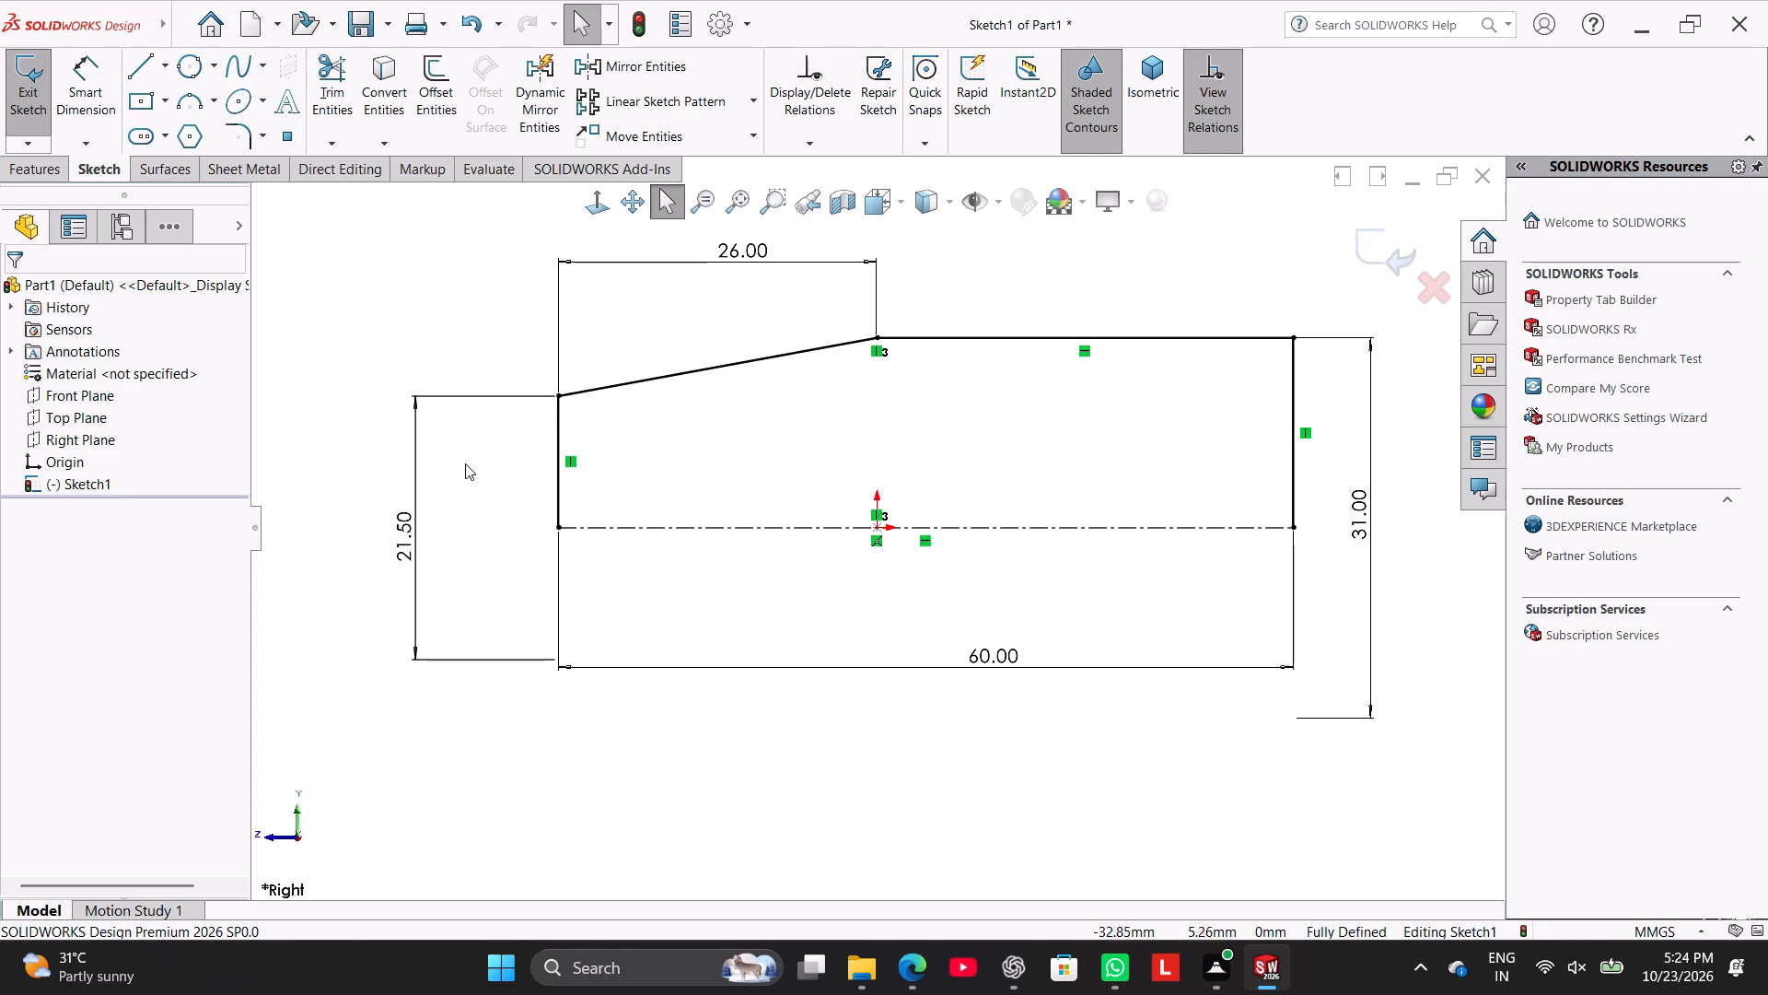
Delete the 21.5 mm diameter dimension at the profile's shorter end line.
right_click(412, 533)
click(541, 711)
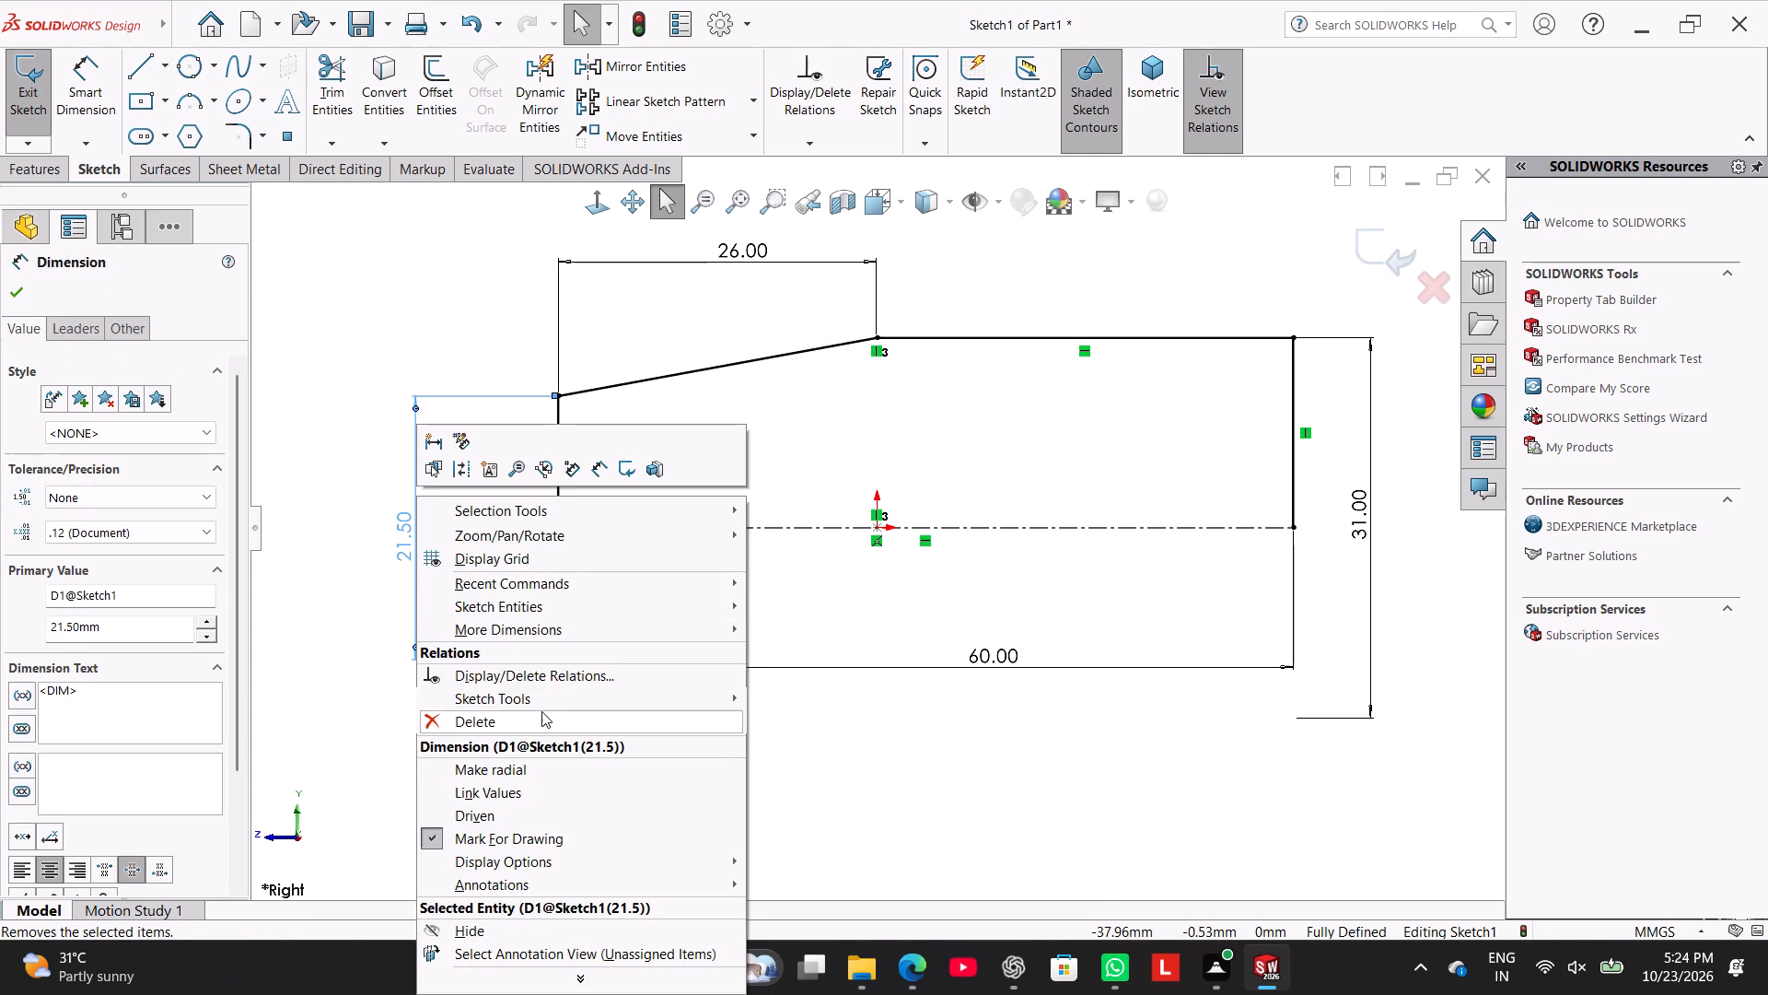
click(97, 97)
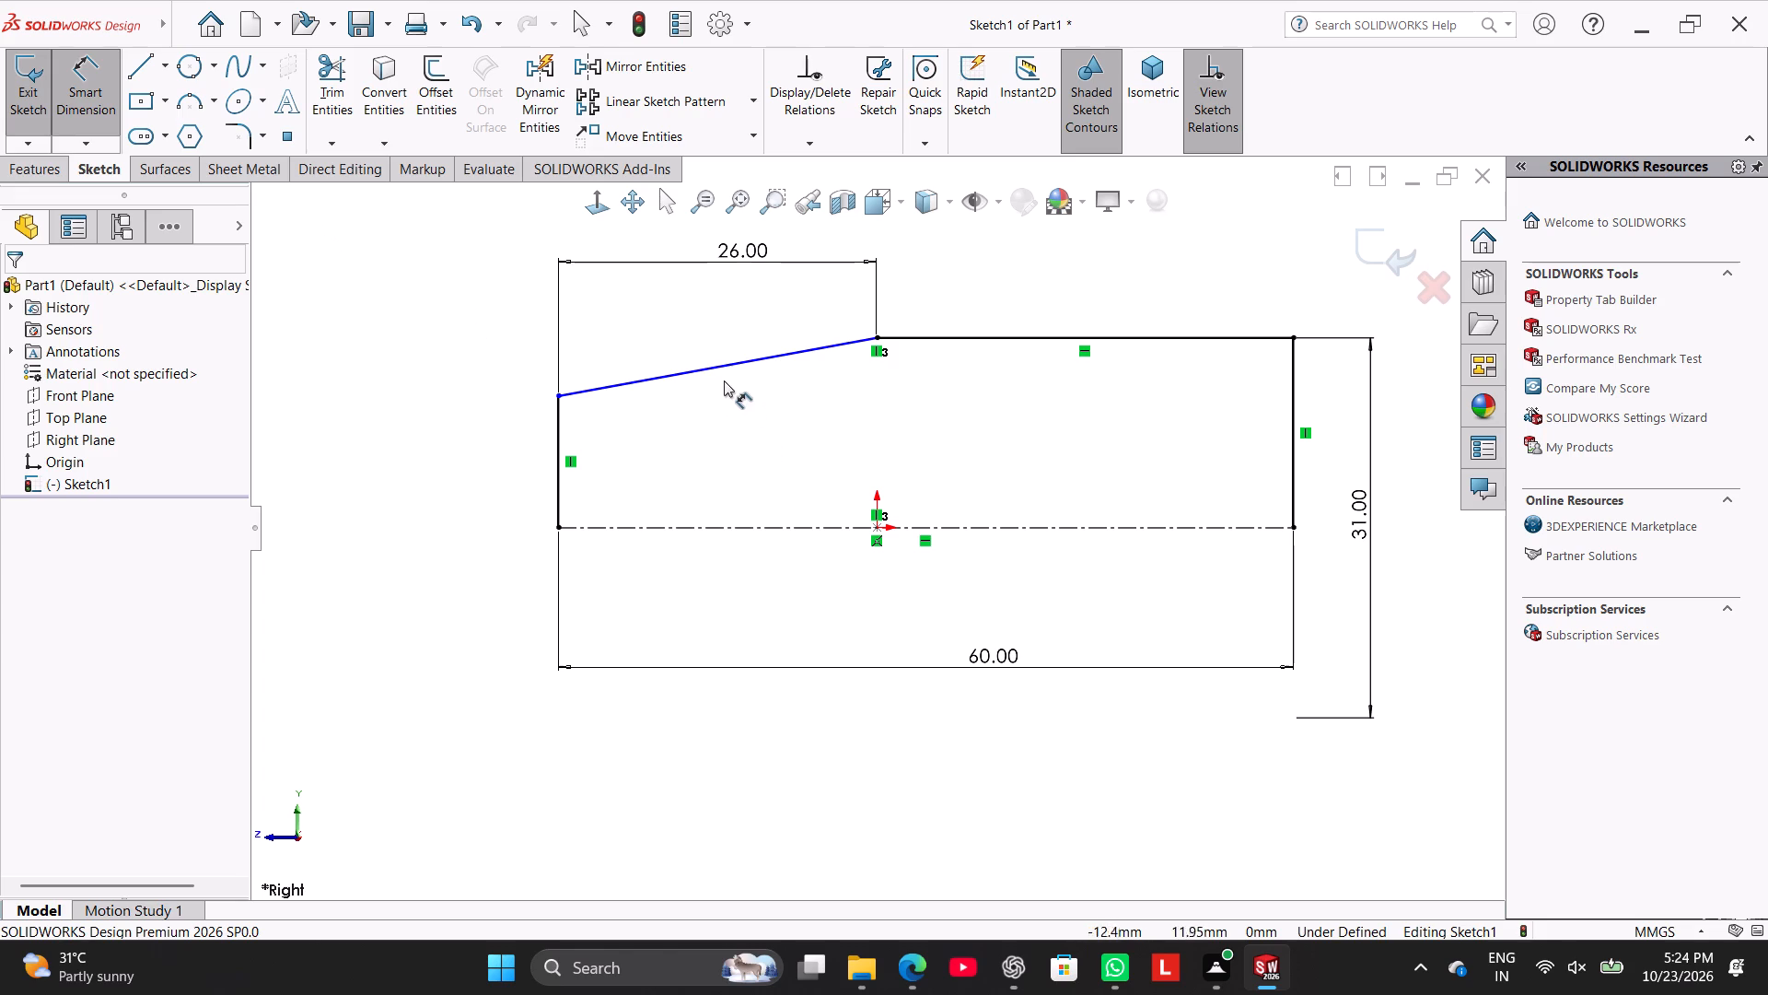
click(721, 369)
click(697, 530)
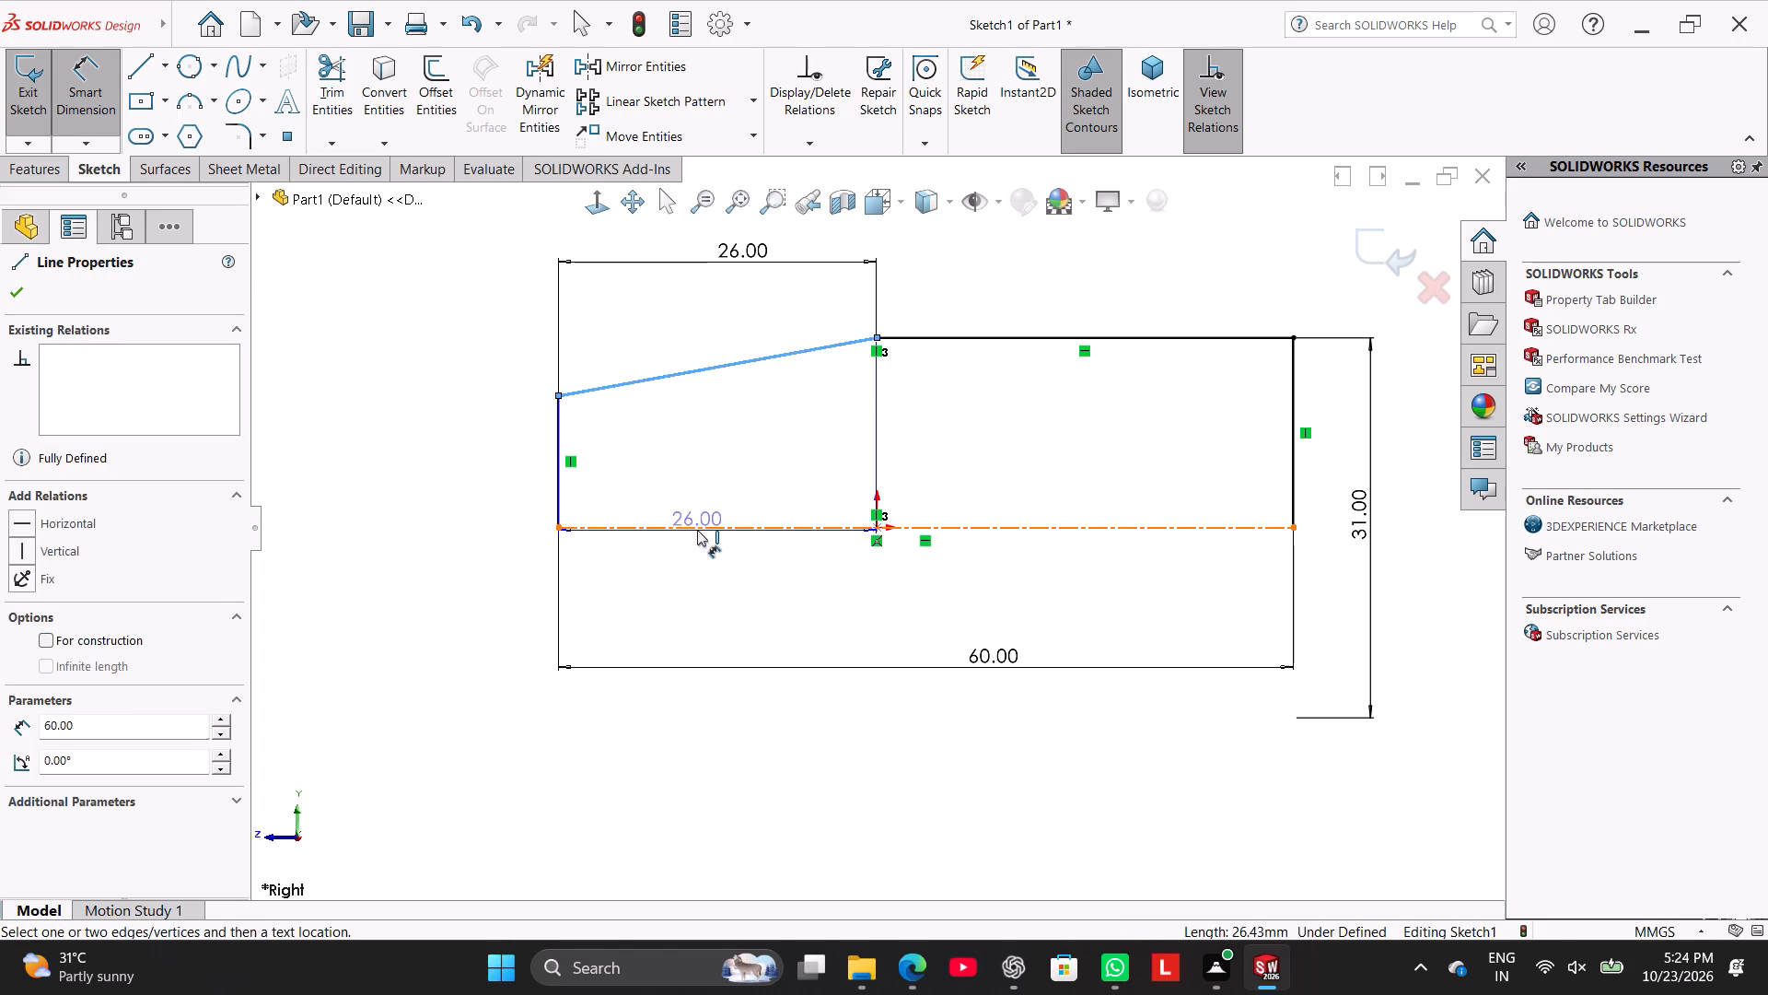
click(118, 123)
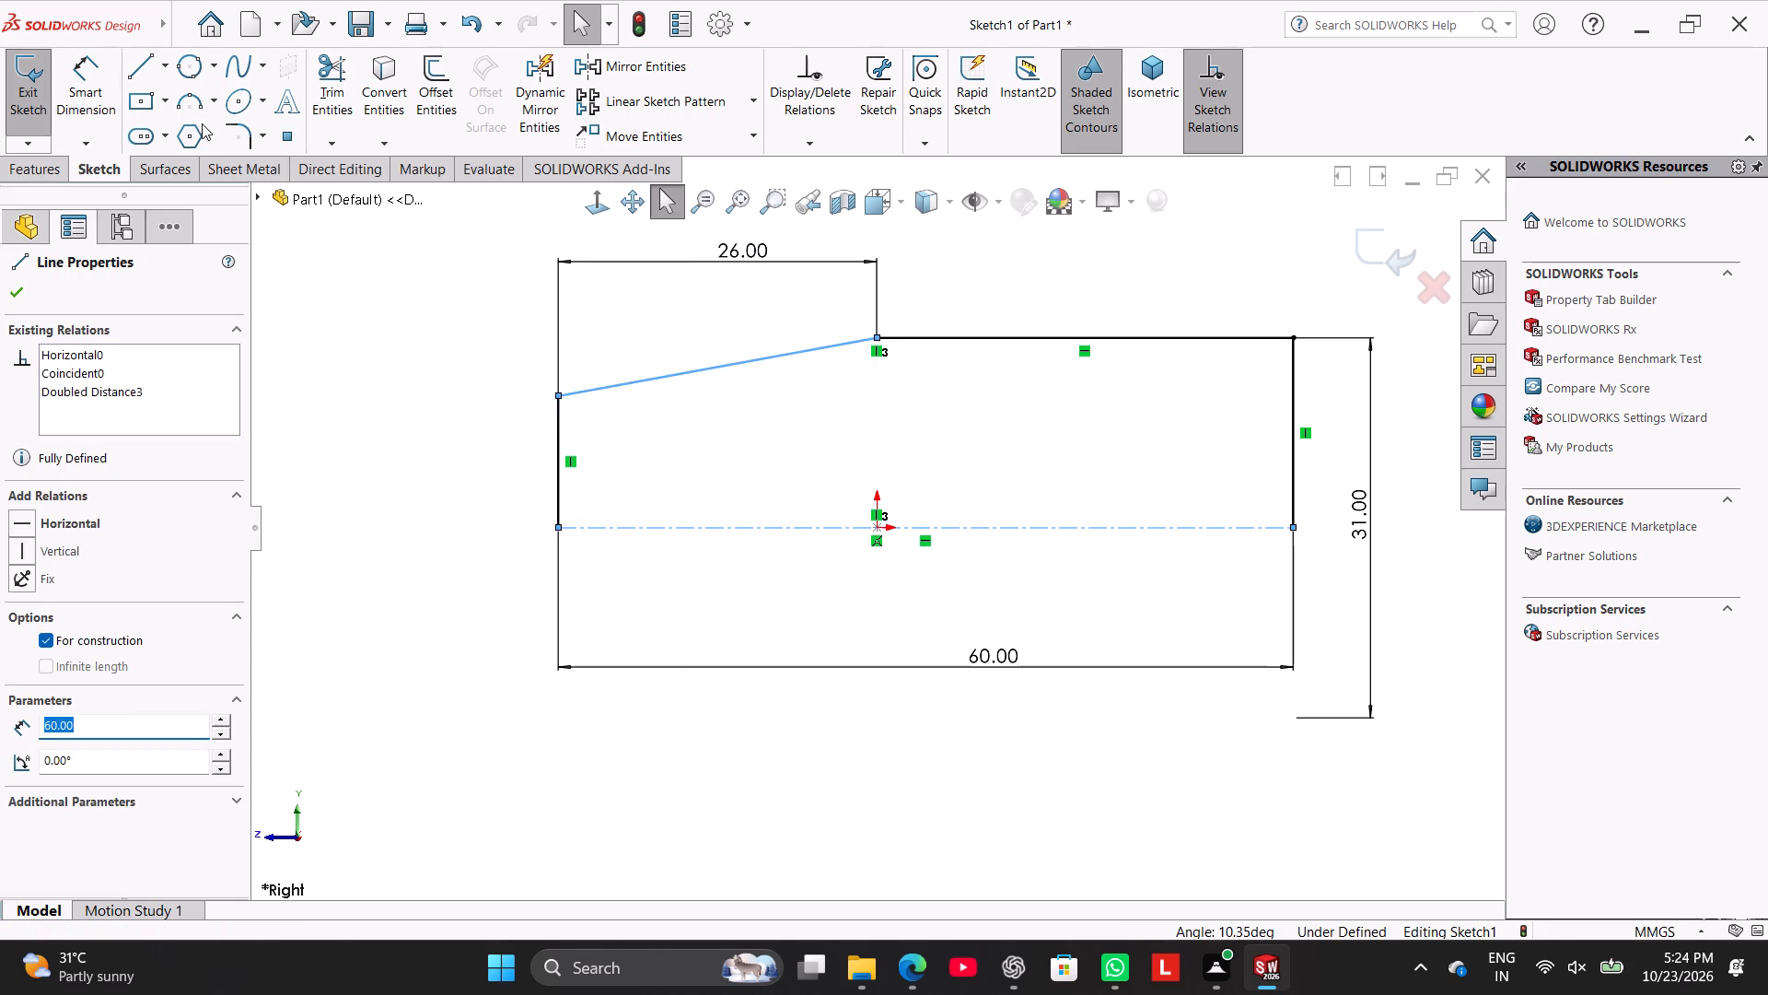
Add a 6° angle dimension between the centerline and the sloped line.
click(109, 80)
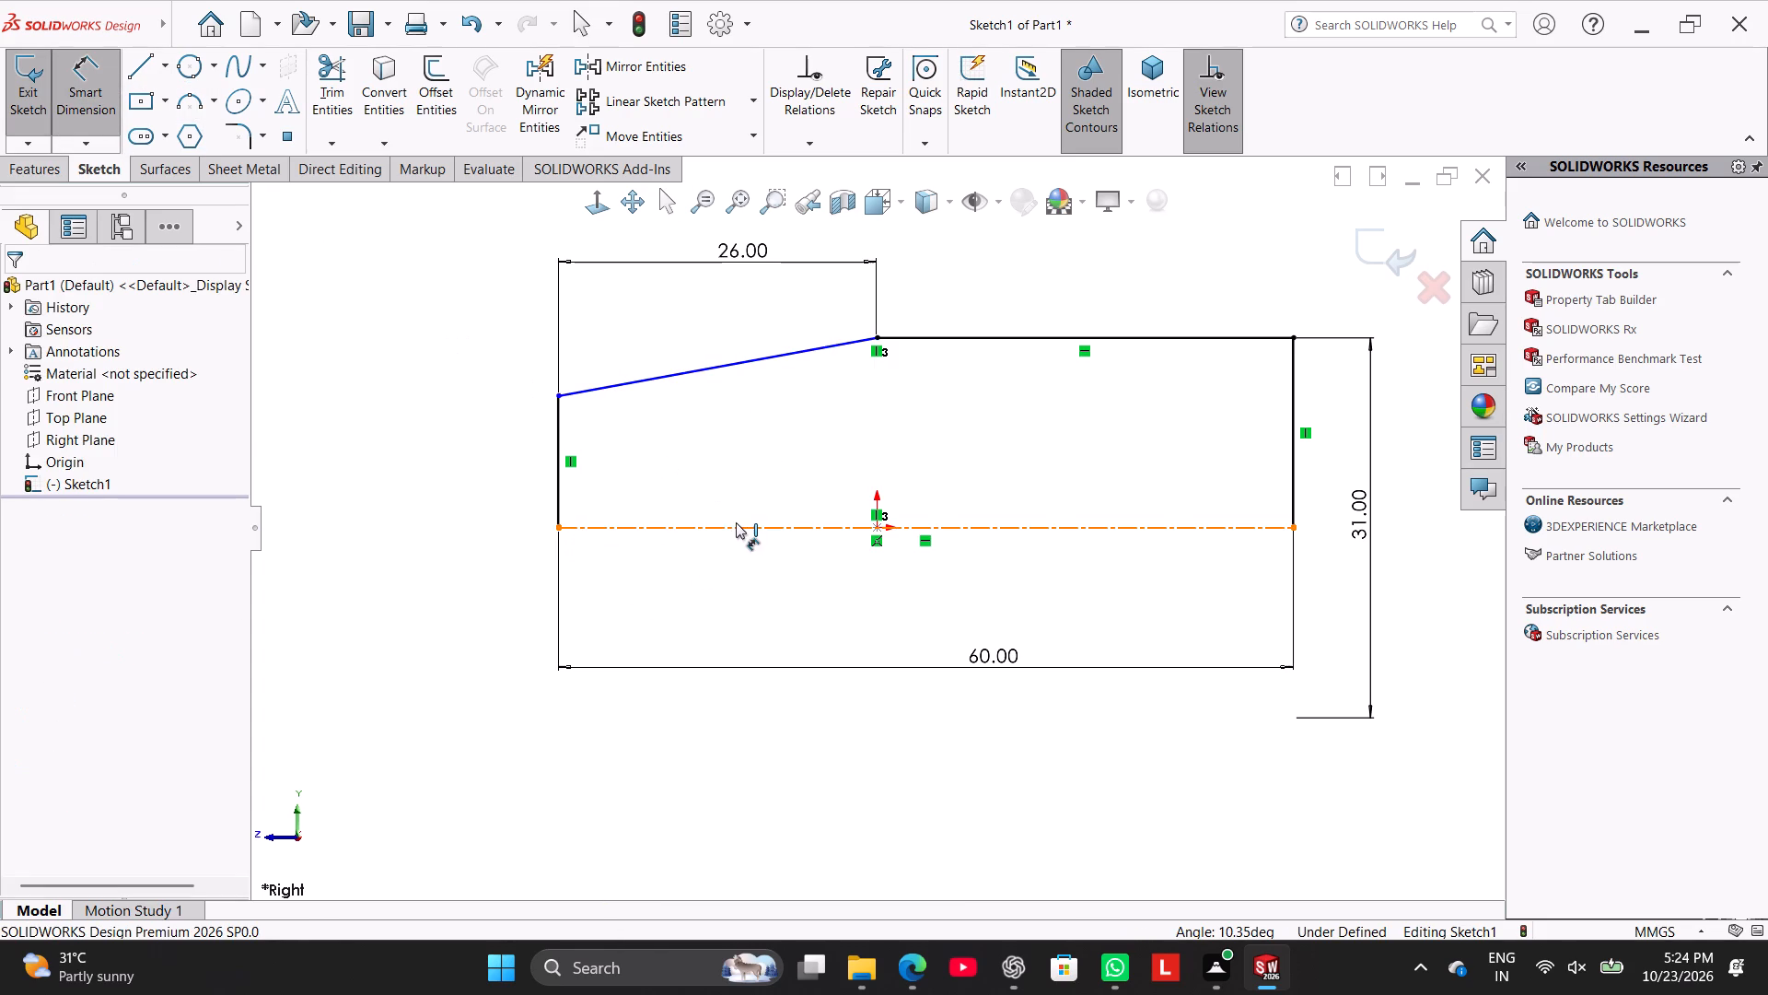
click(737, 525)
click(691, 377)
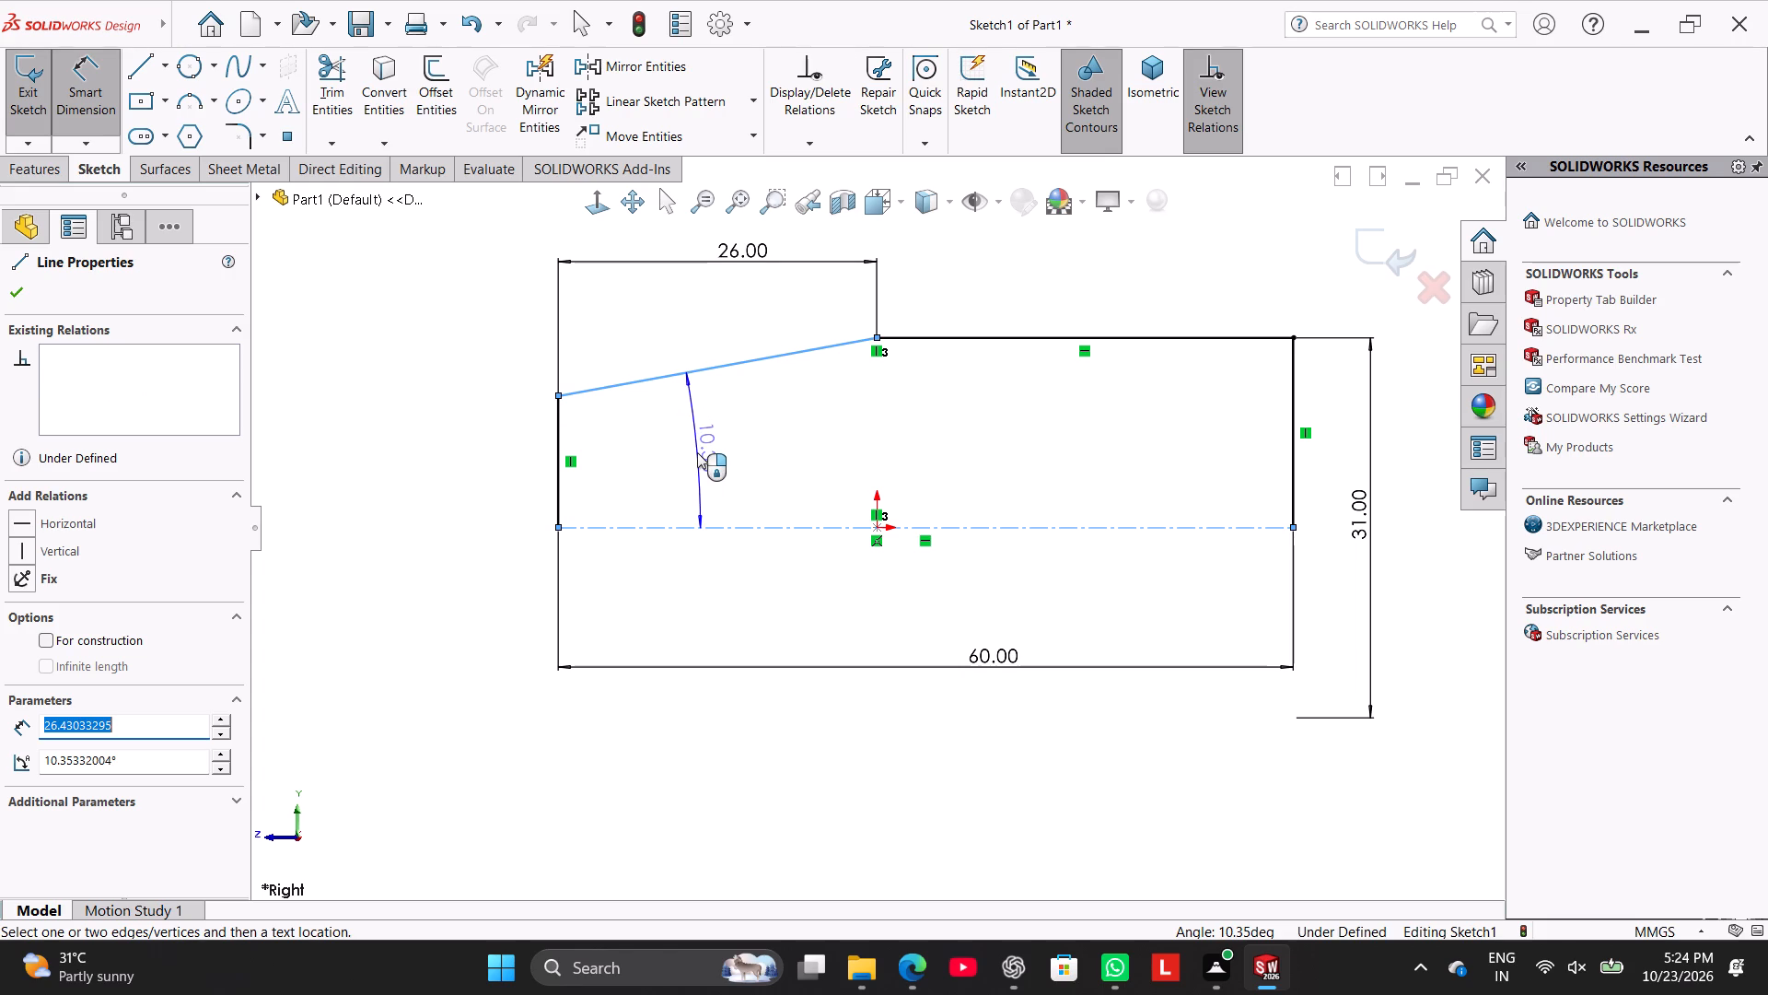
click(697, 452)
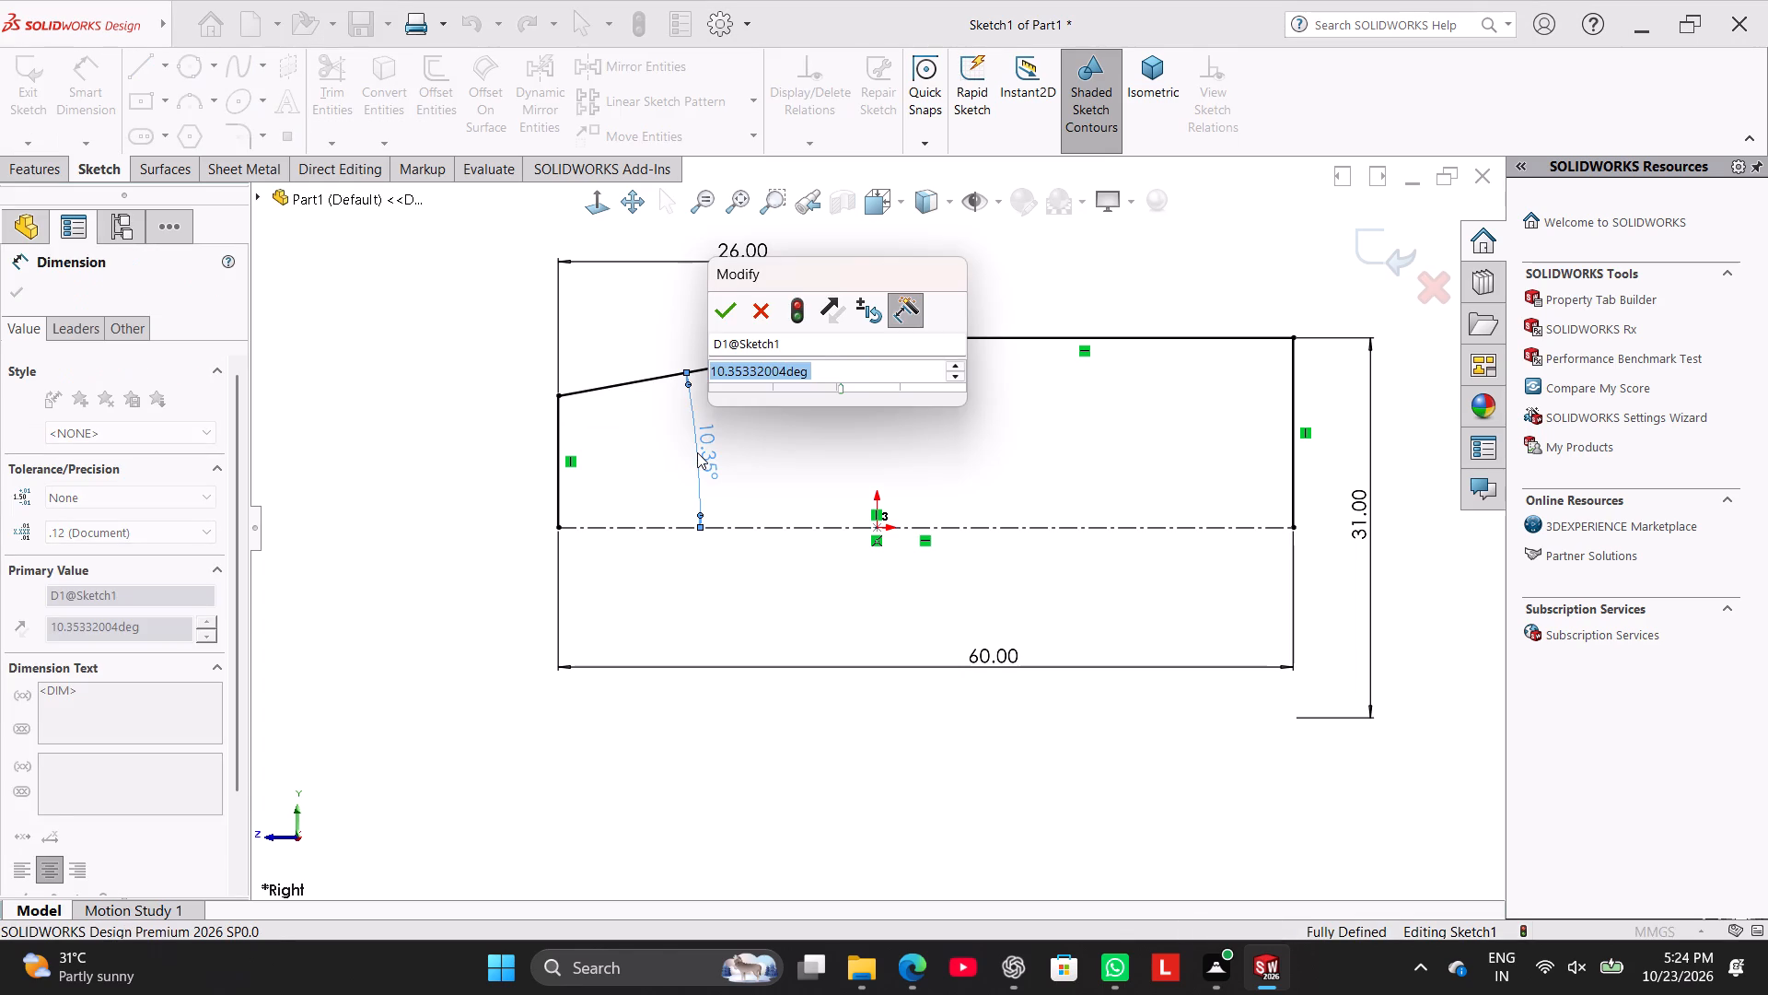
key(6)
key(Return)
scroll(704, 529, up, 4)
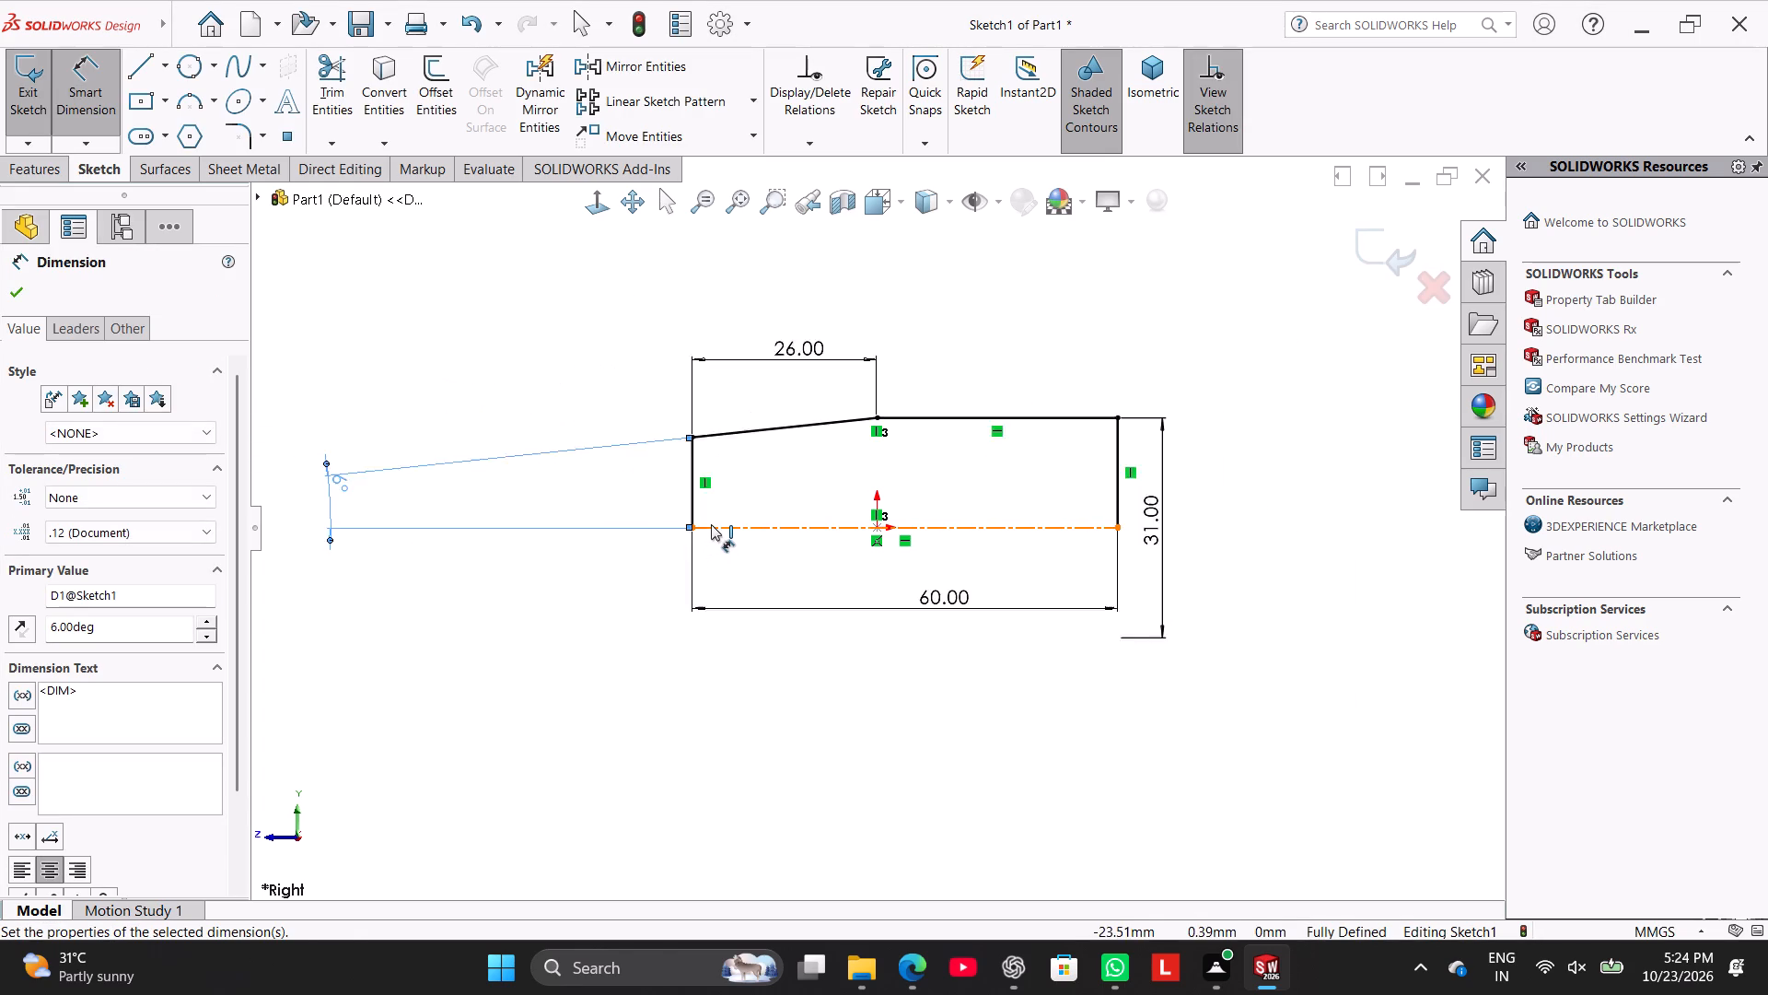
right_click(348, 353)
click(446, 413)
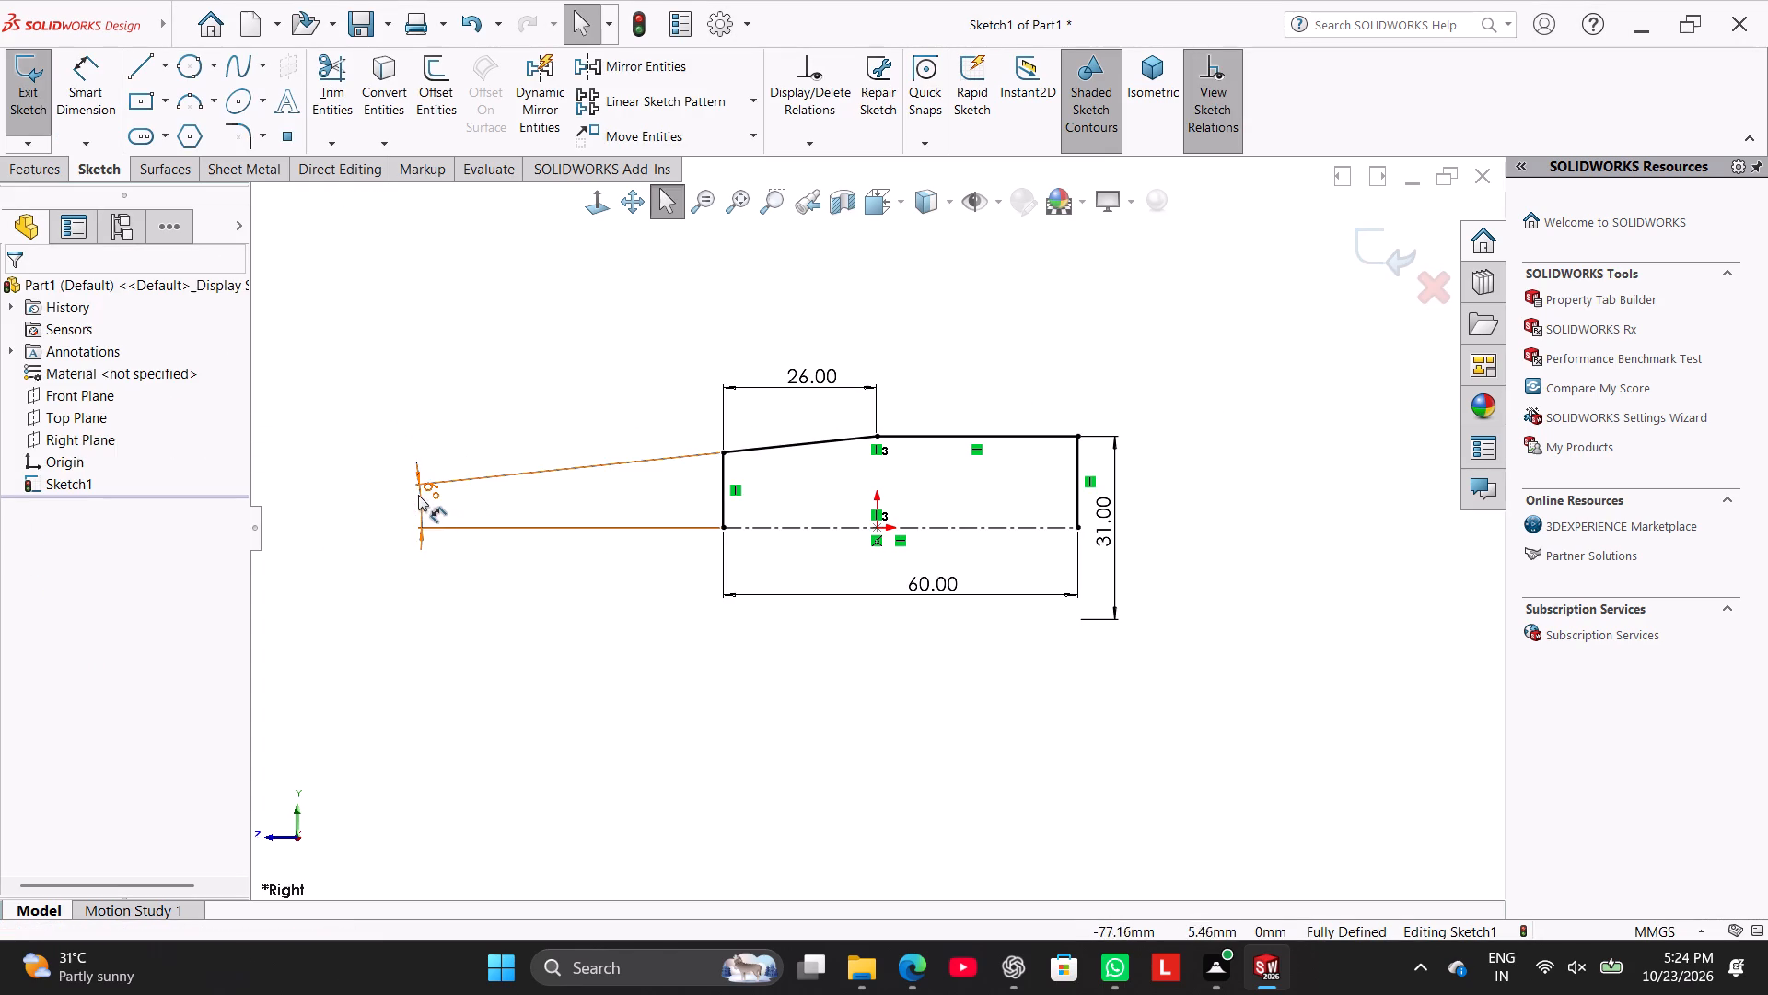
Move the 6° angle dimension inside the profile, between the sloped line and the centerline.
drag(417, 495, 772, 498)
click(646, 513)
scroll(956, 418, down, 2)
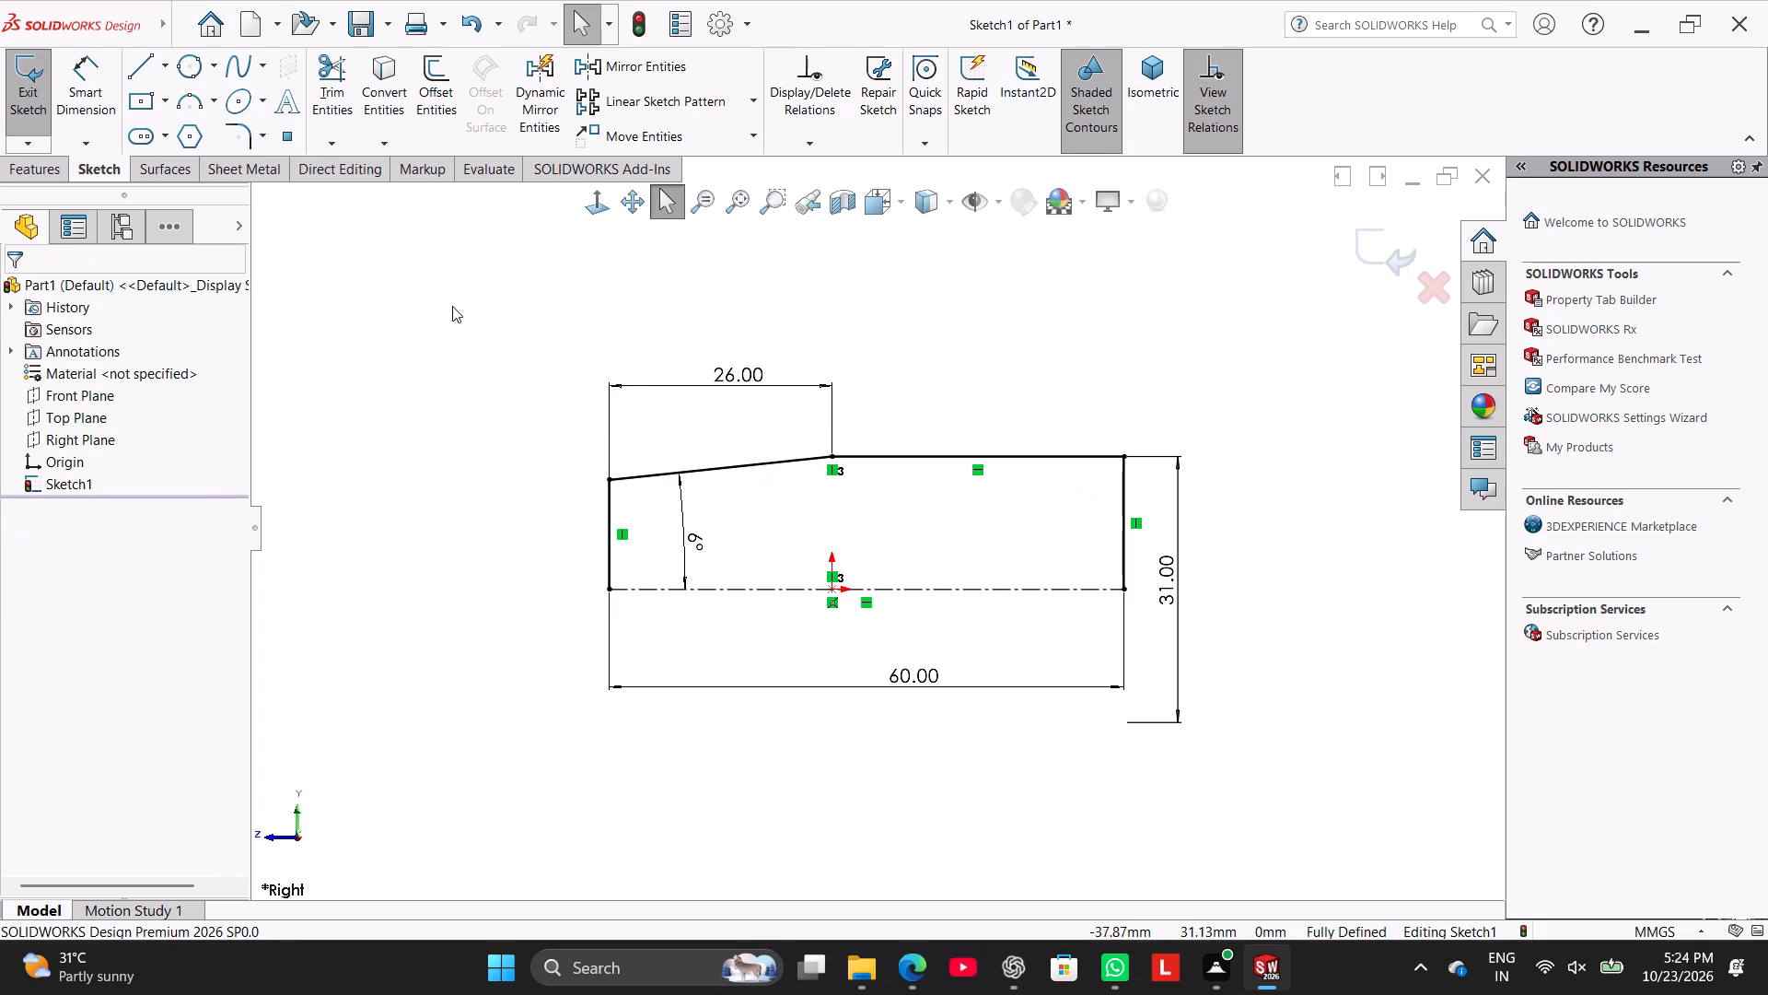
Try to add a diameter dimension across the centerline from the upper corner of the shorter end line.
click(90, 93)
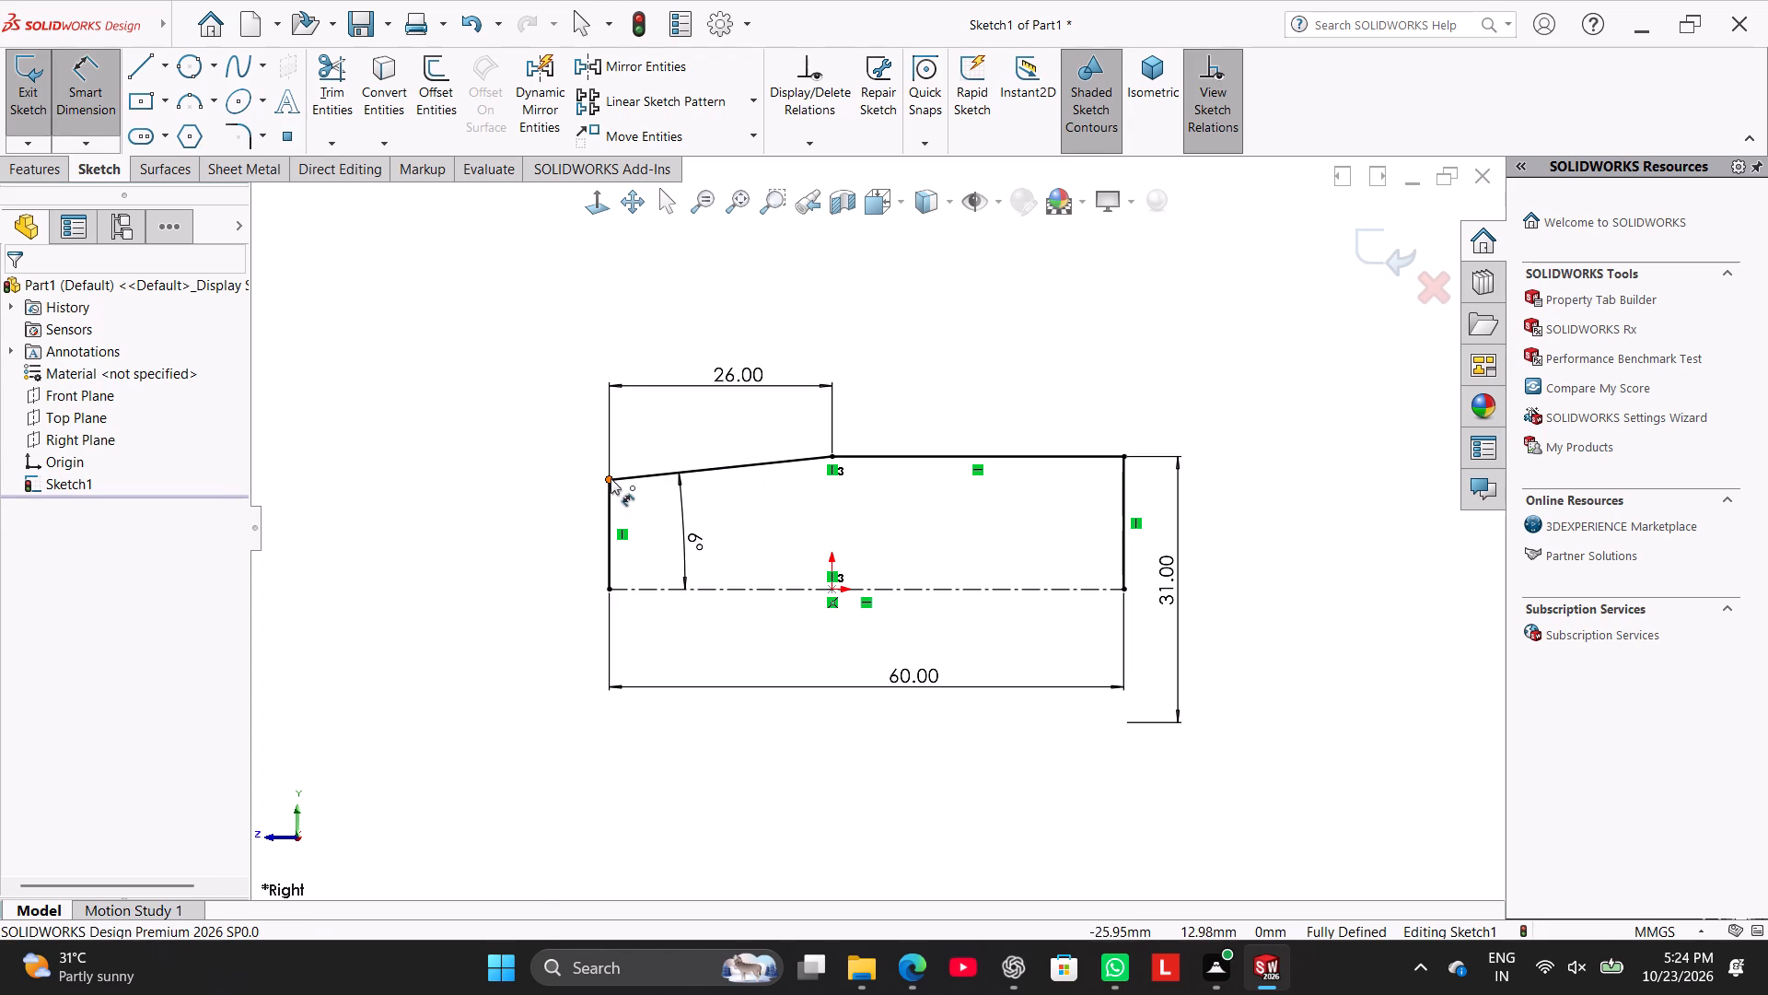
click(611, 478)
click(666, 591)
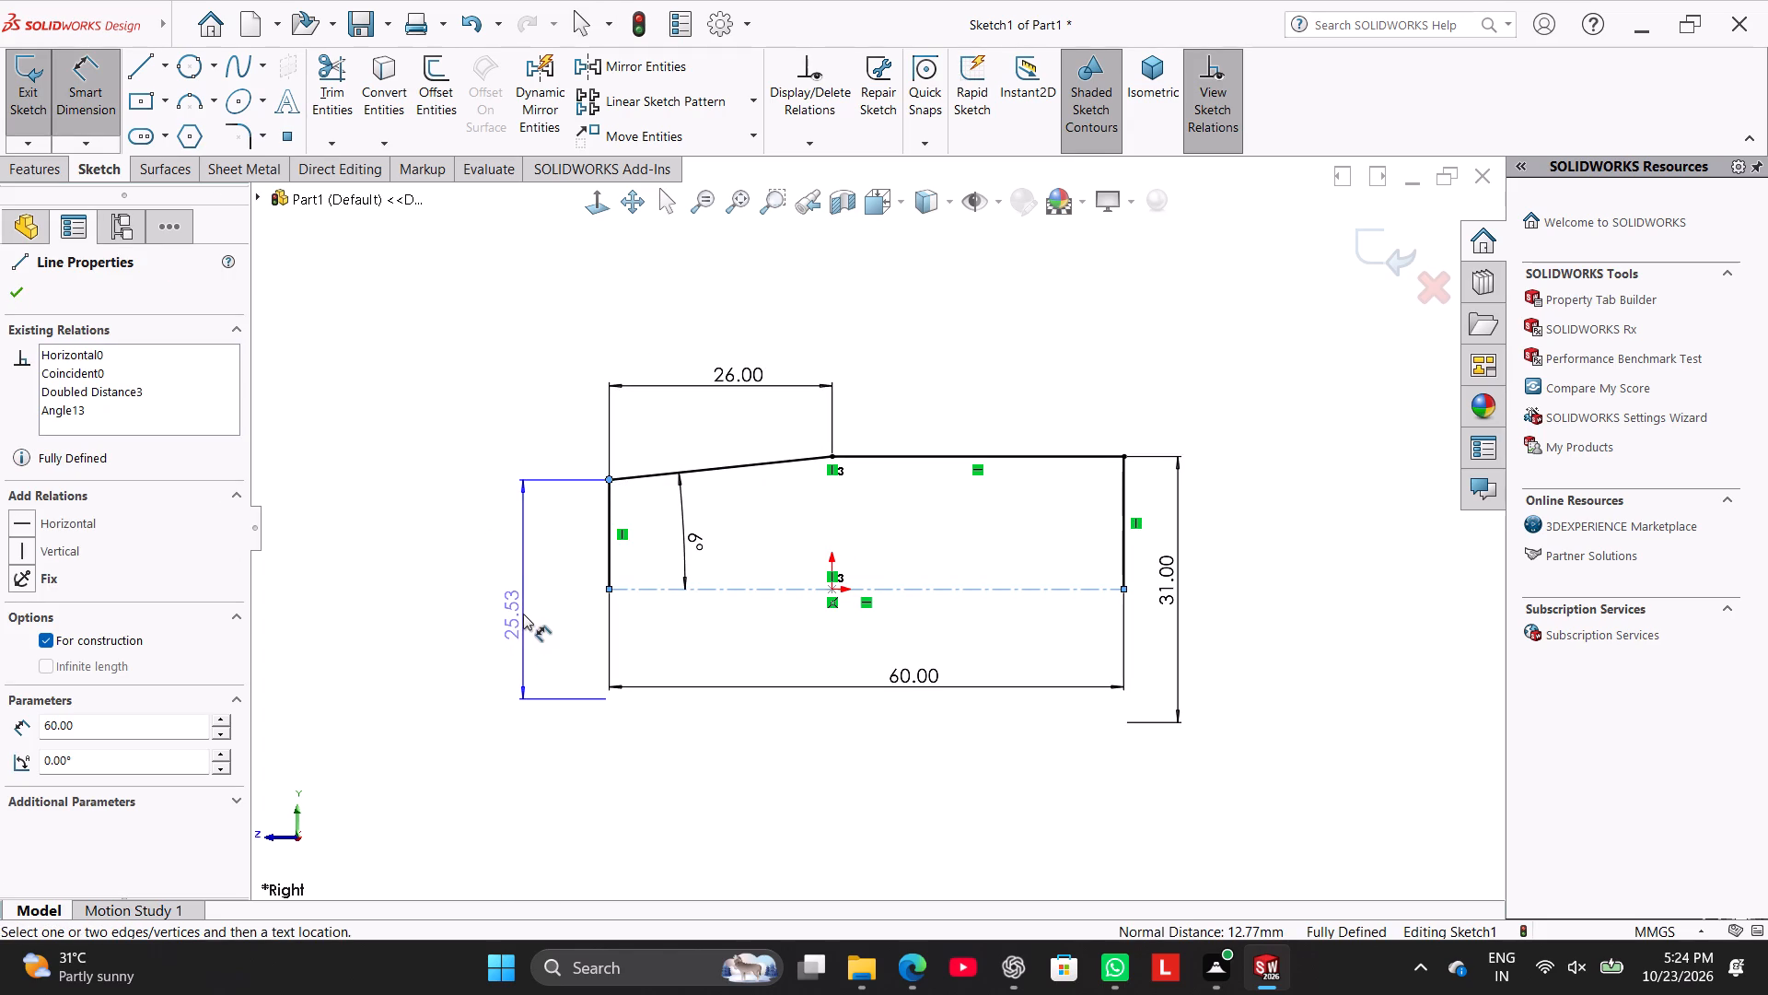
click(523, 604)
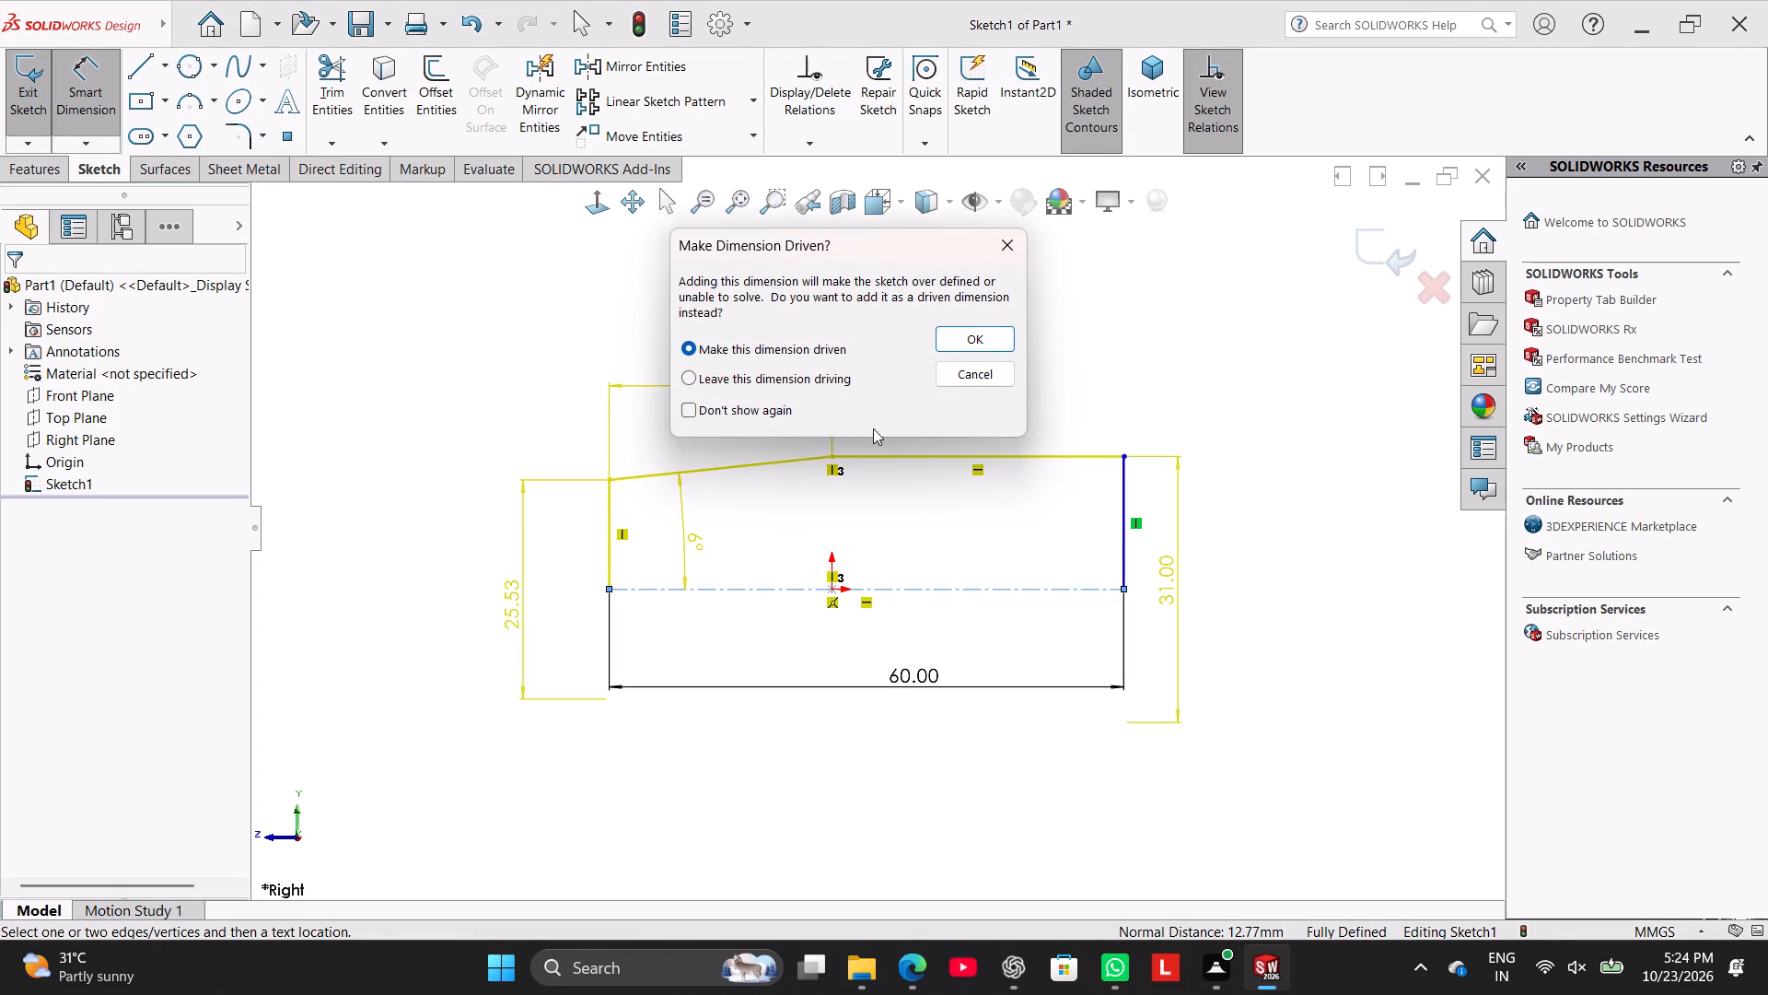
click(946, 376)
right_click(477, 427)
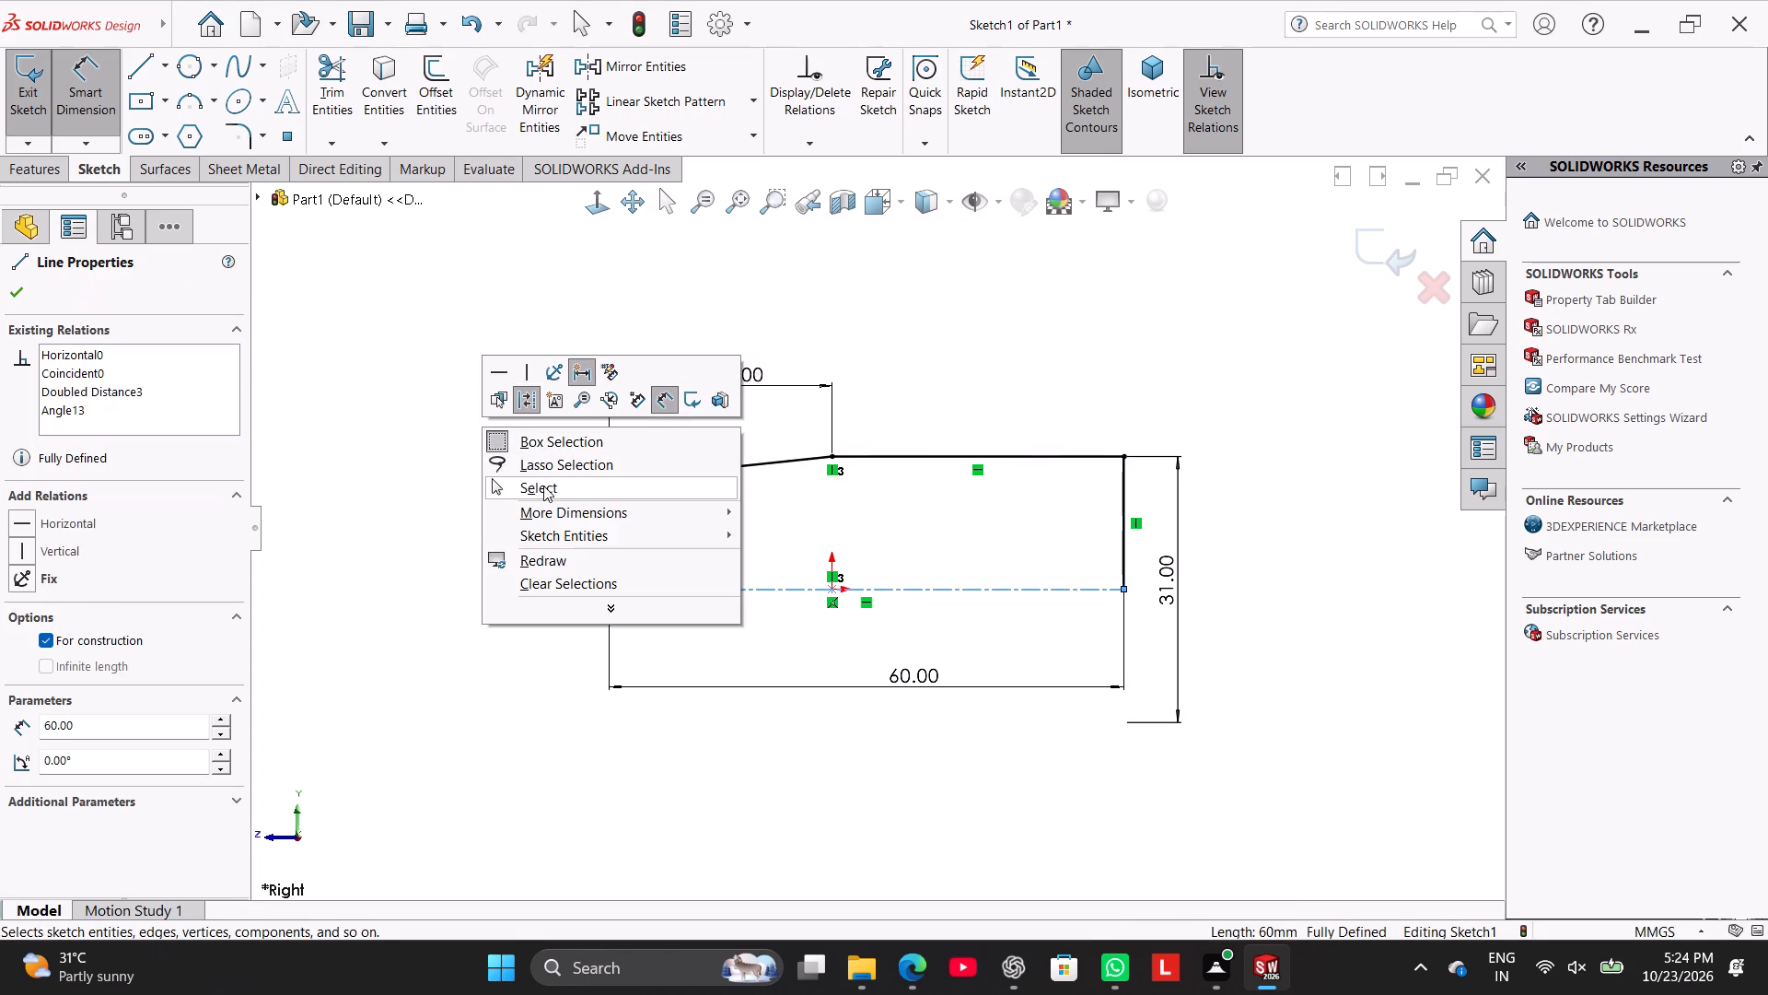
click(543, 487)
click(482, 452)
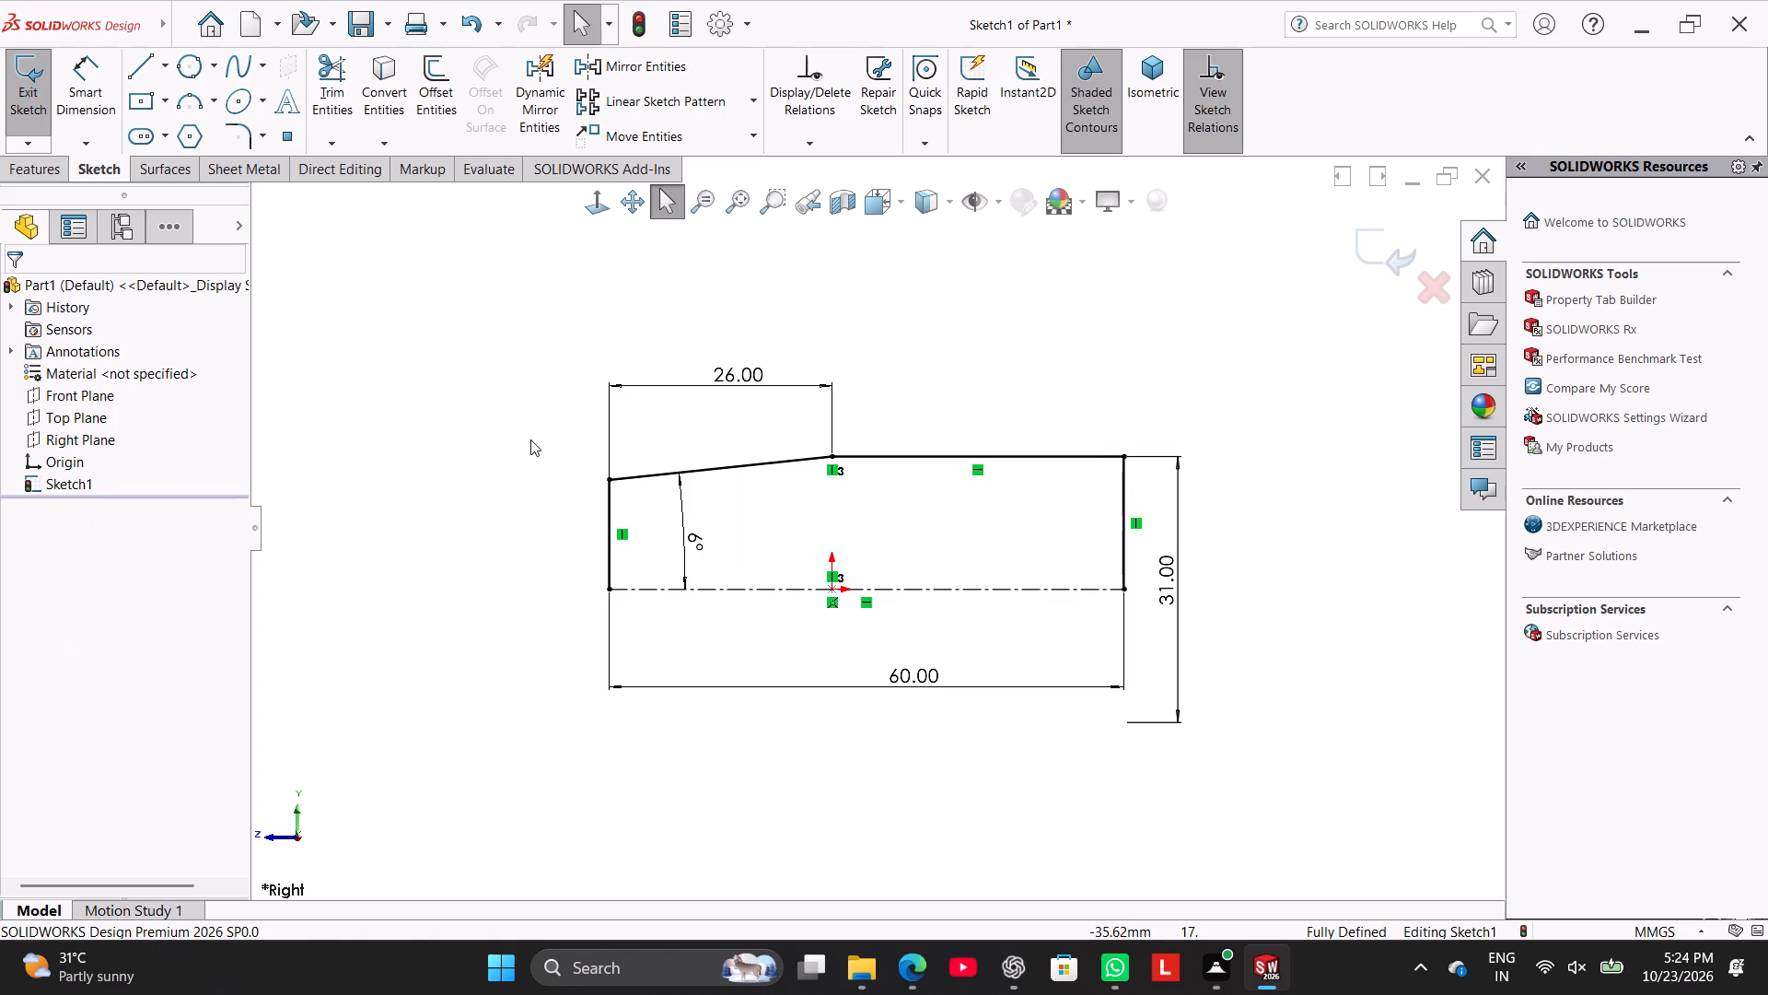
Delete the profile's shorter vertical end line.
right_click(608, 509)
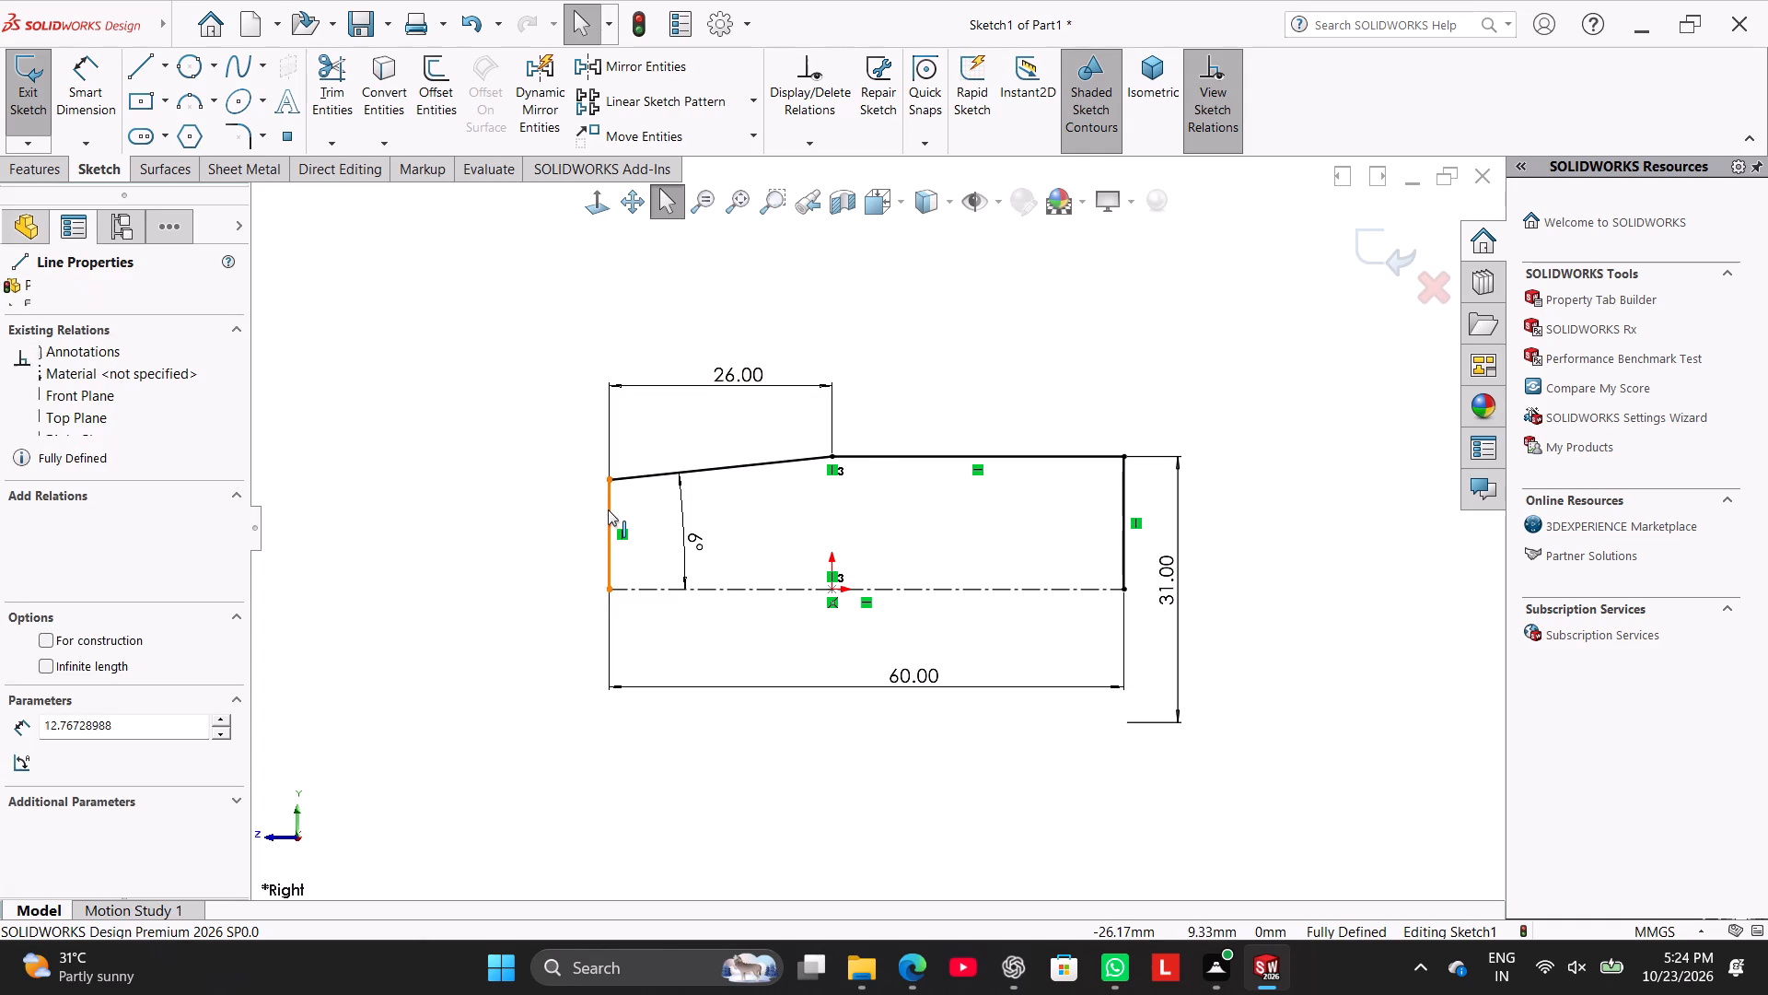
click(697, 783)
click(771, 480)
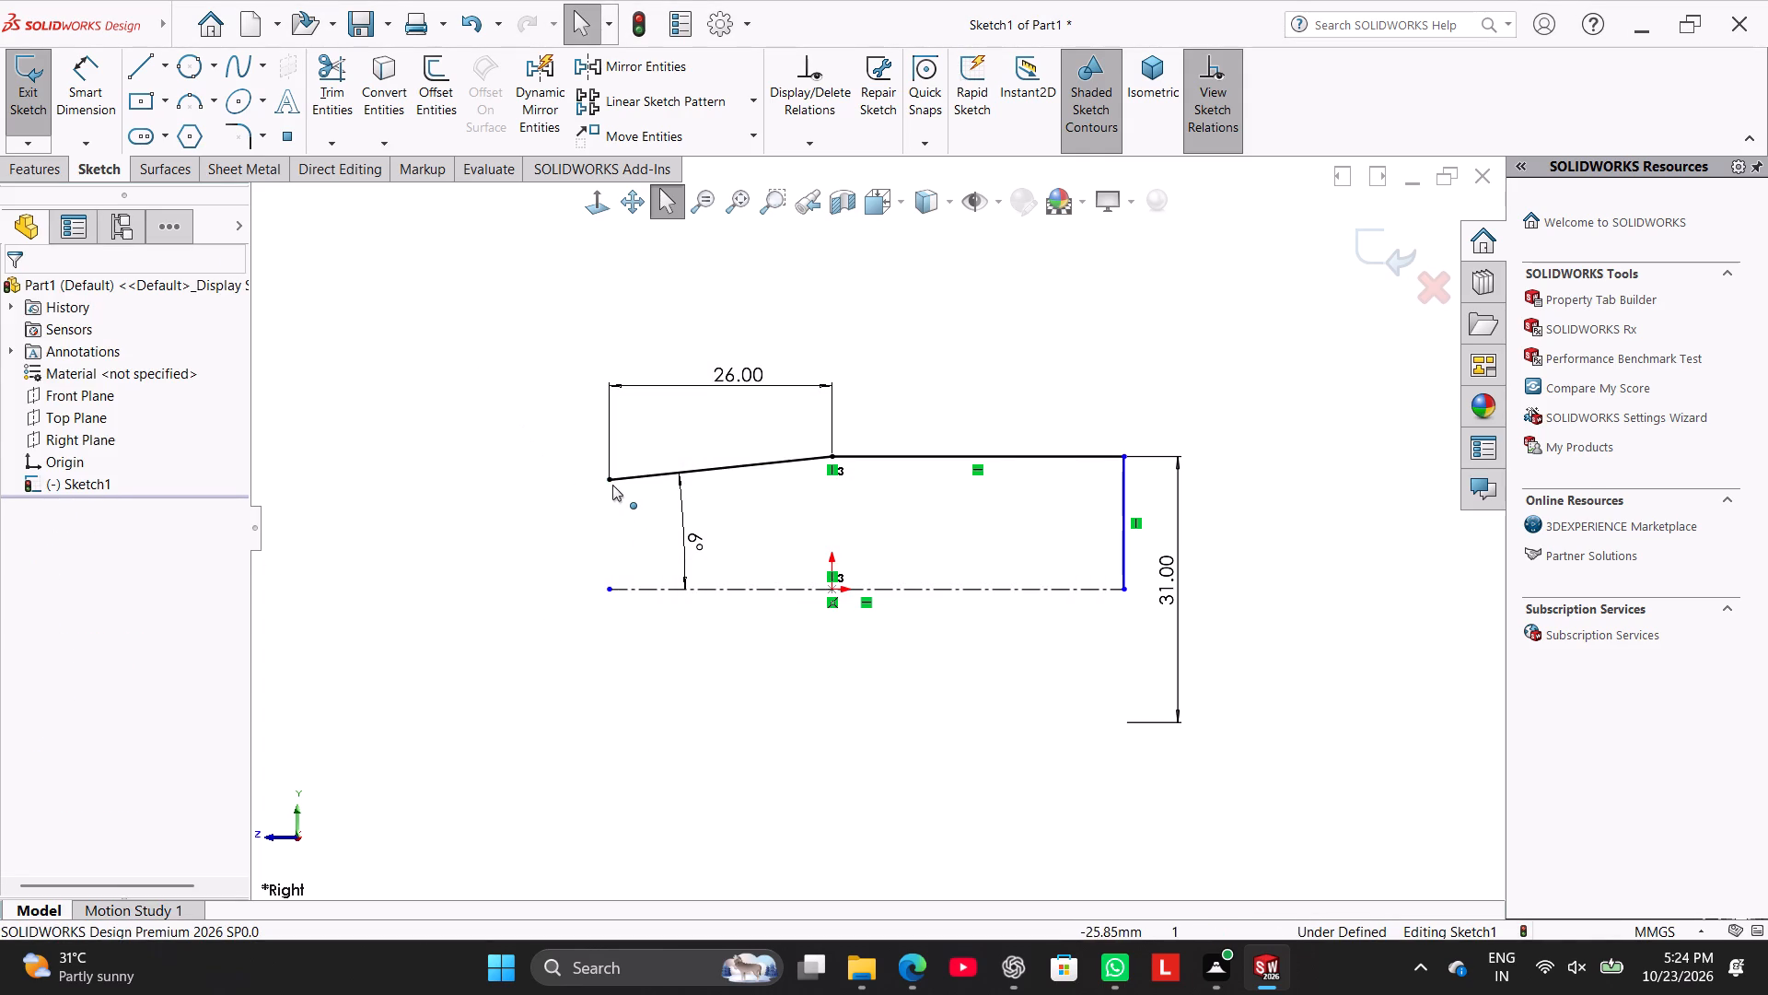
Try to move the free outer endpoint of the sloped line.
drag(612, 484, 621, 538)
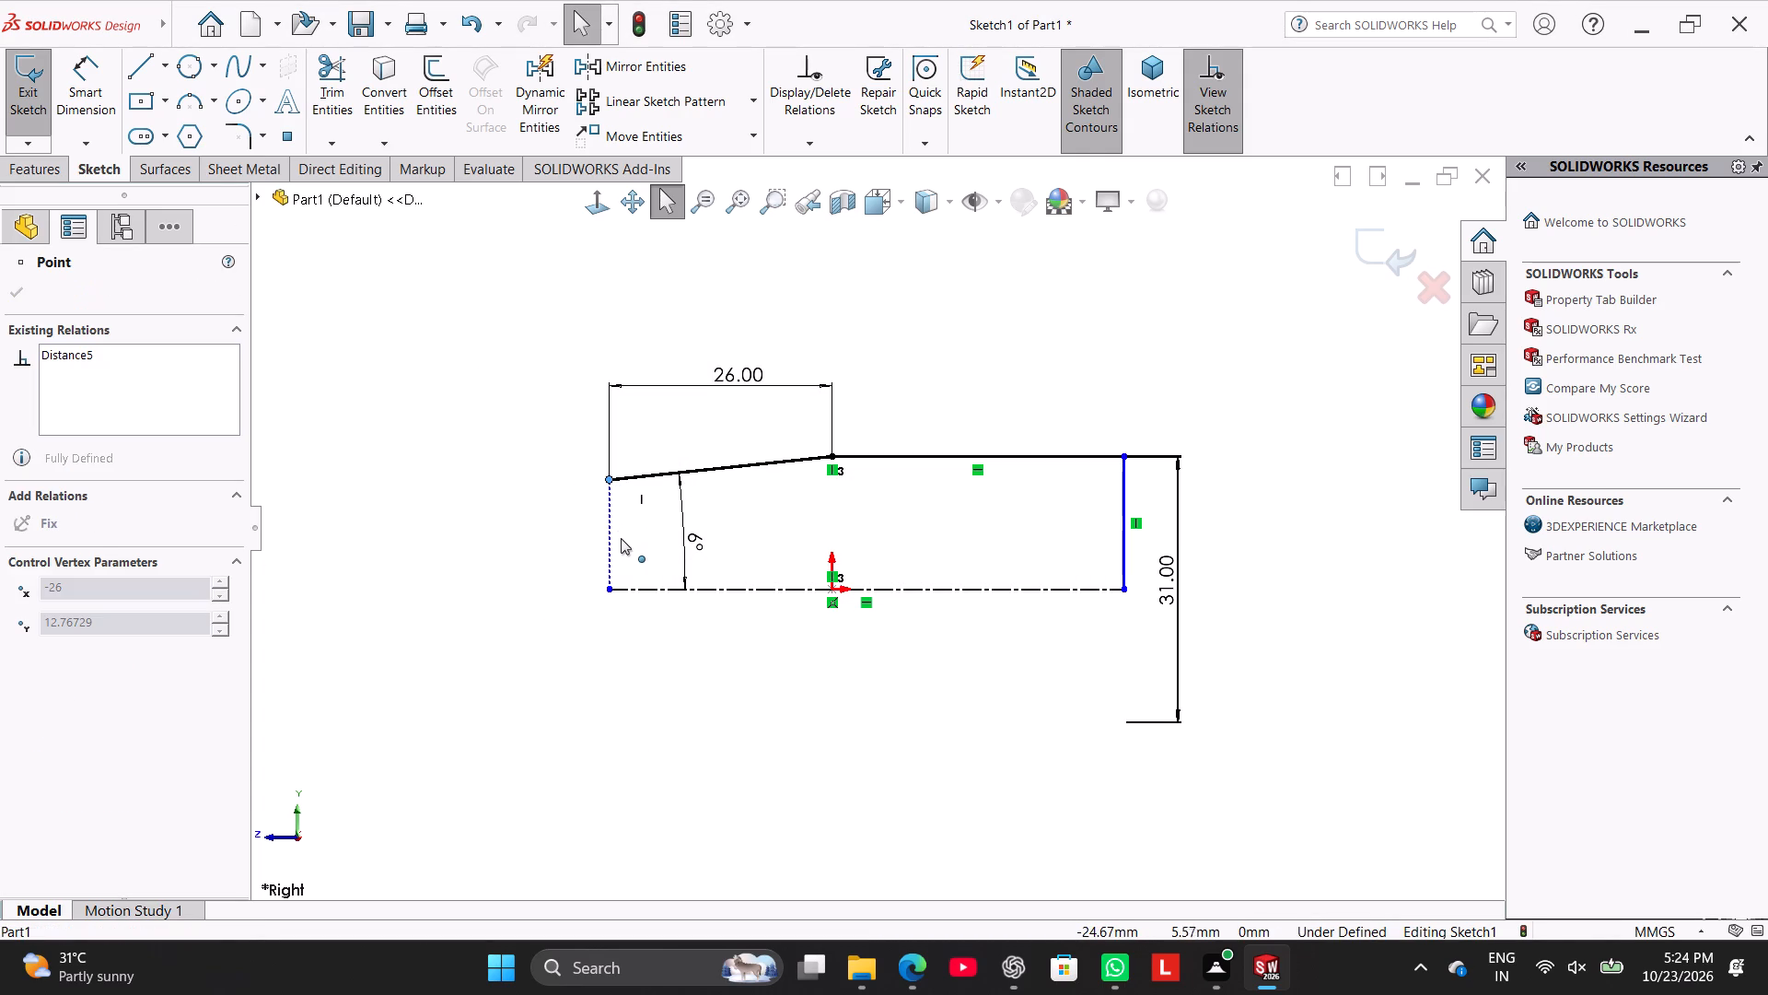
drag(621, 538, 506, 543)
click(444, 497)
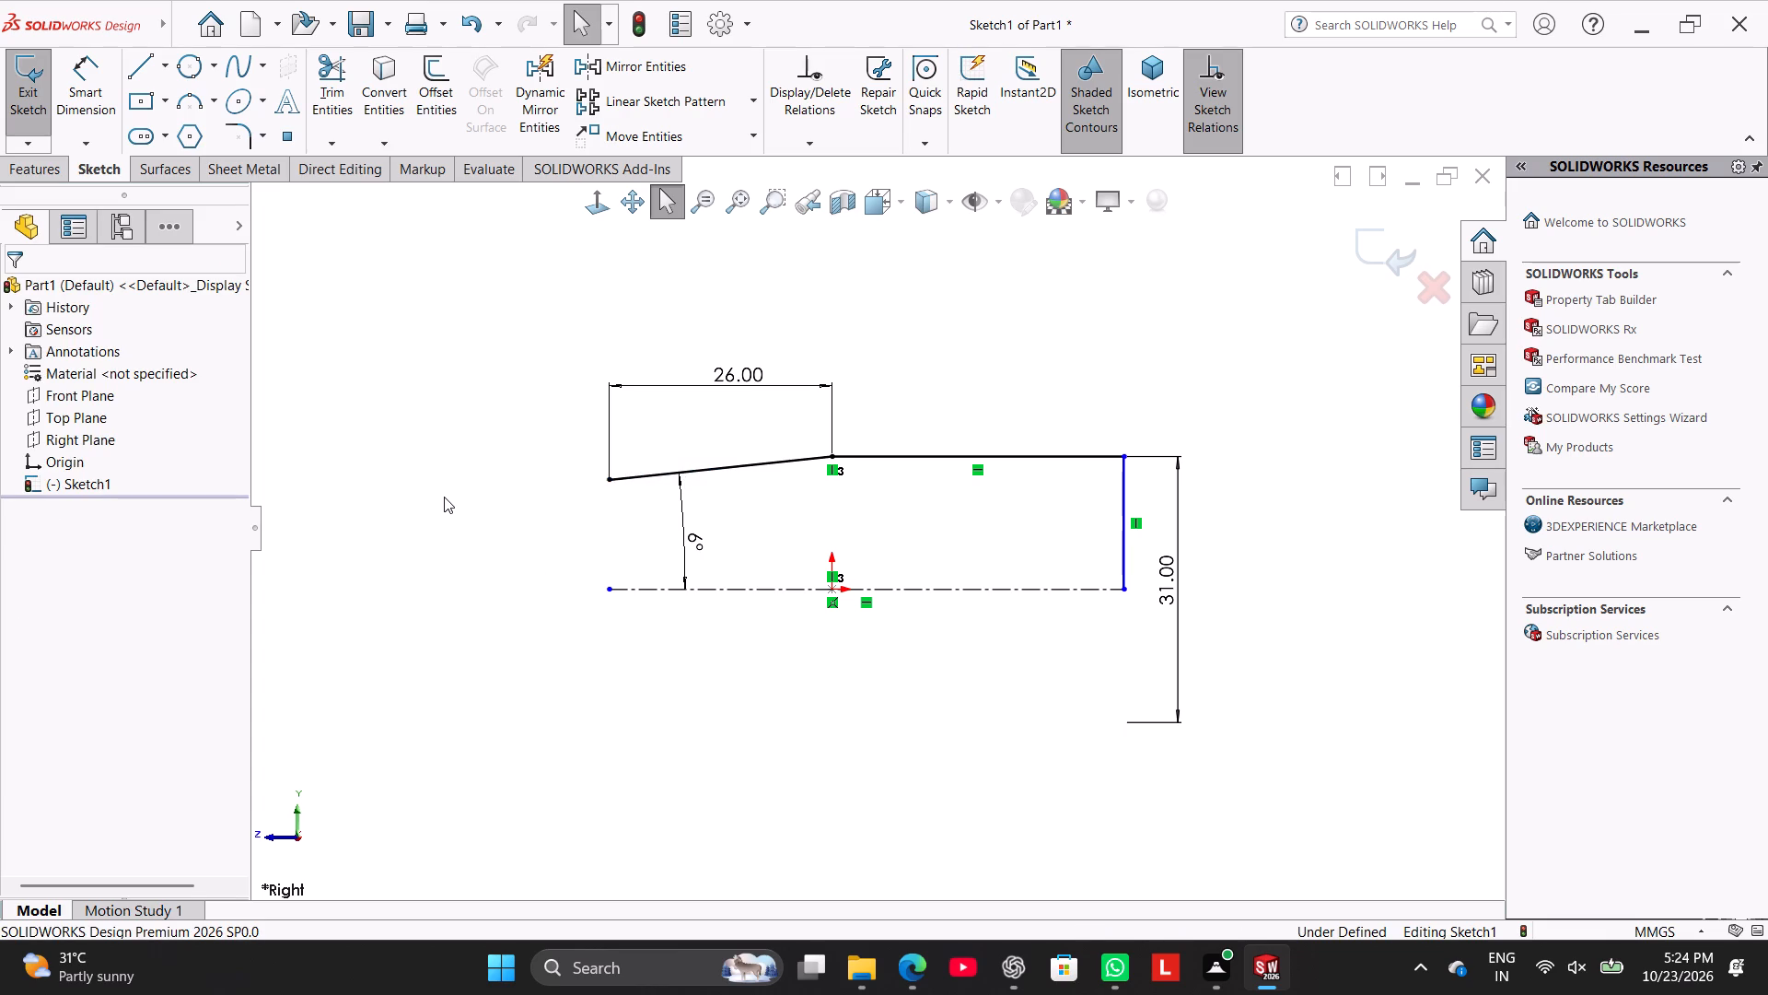
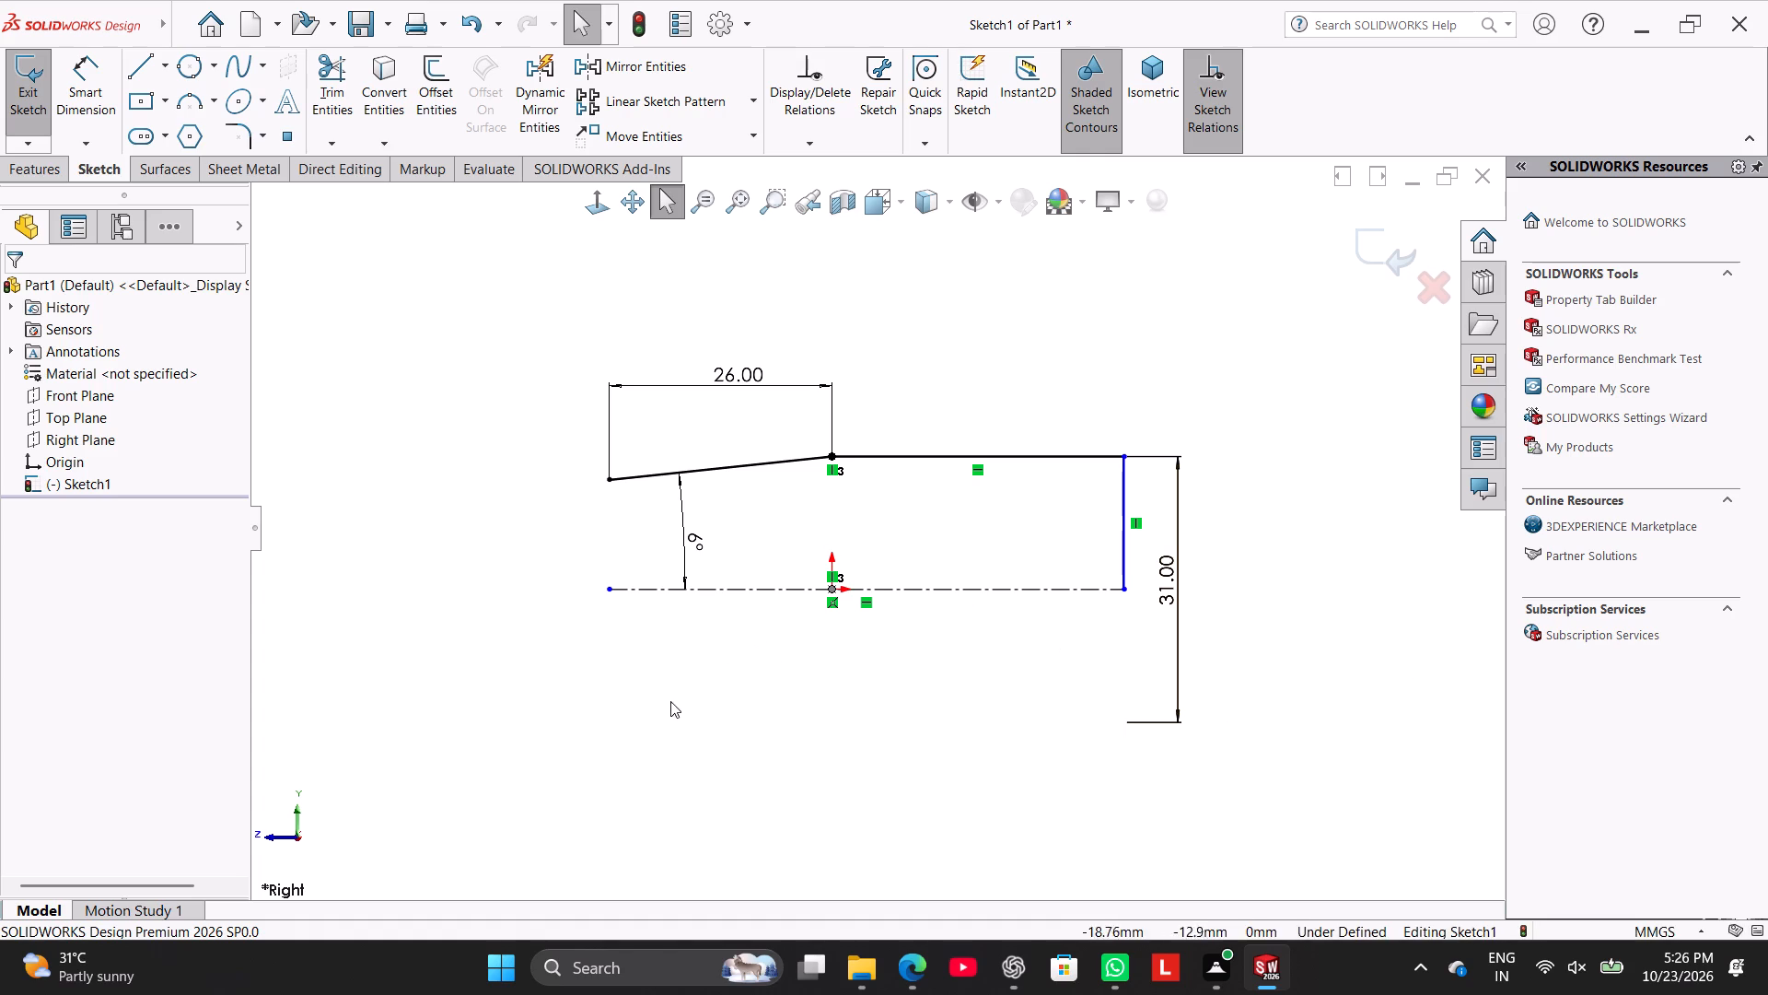
Delete the 6° angle dimension between the sloped line and the centerline.
right_click(684, 530)
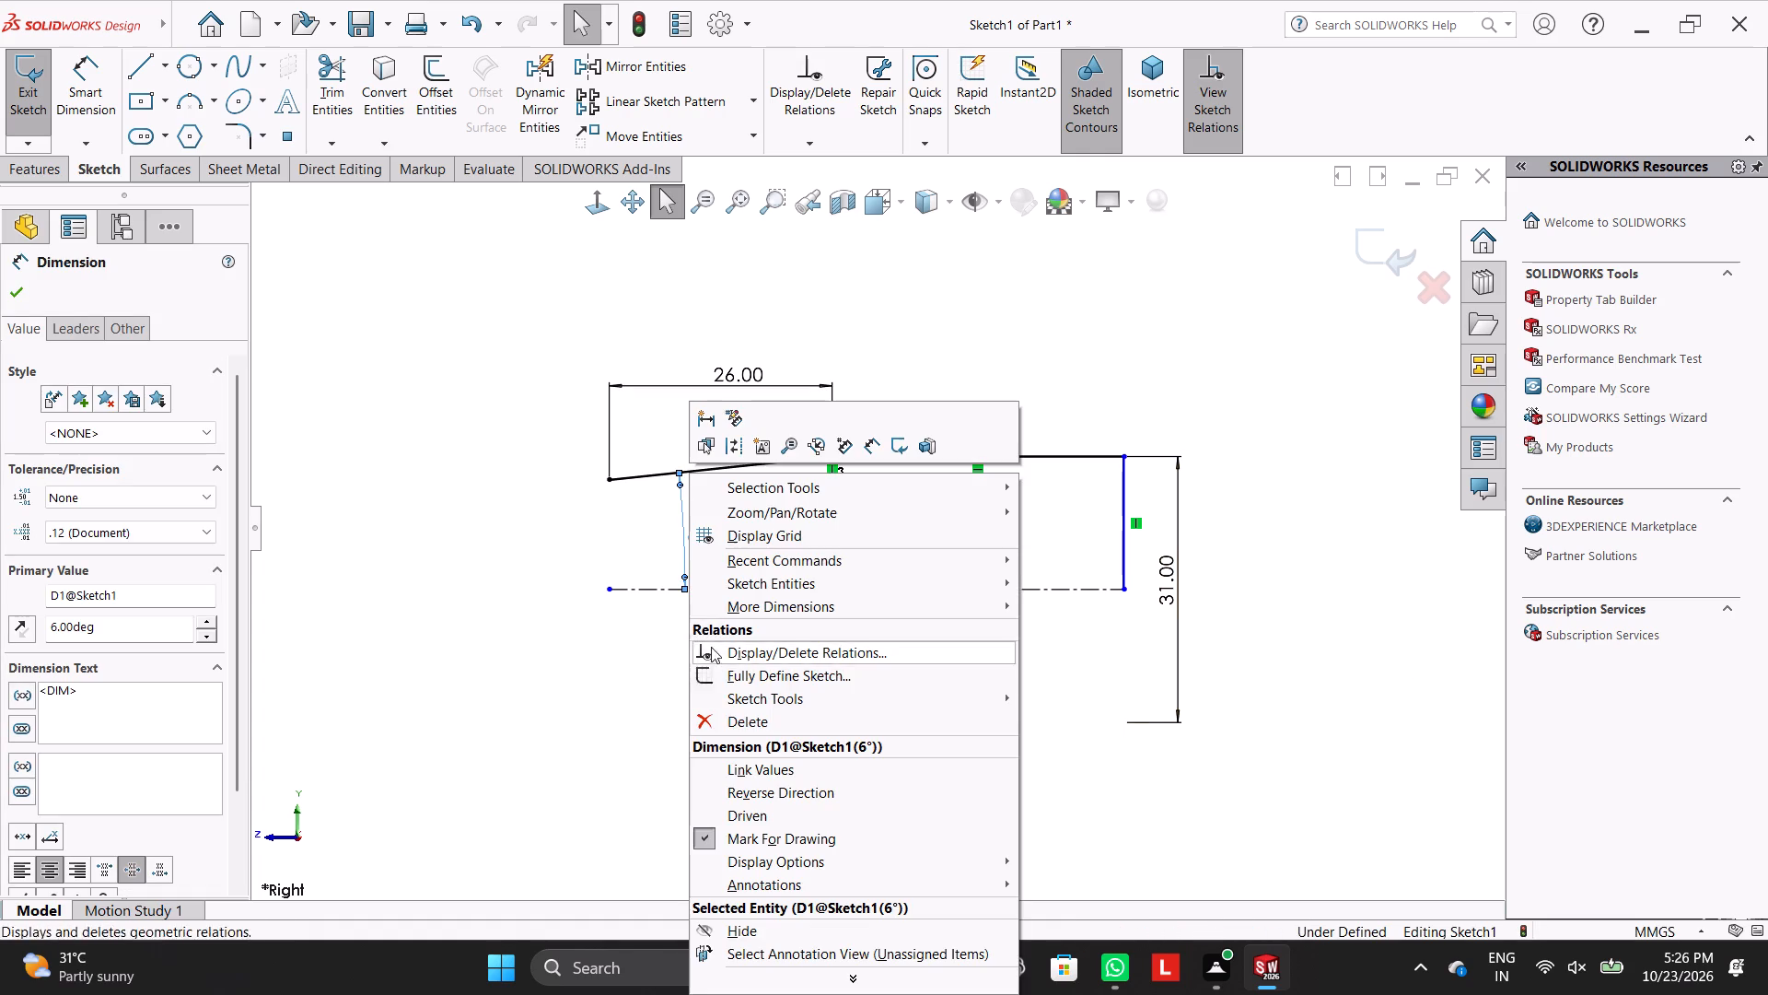
click(733, 712)
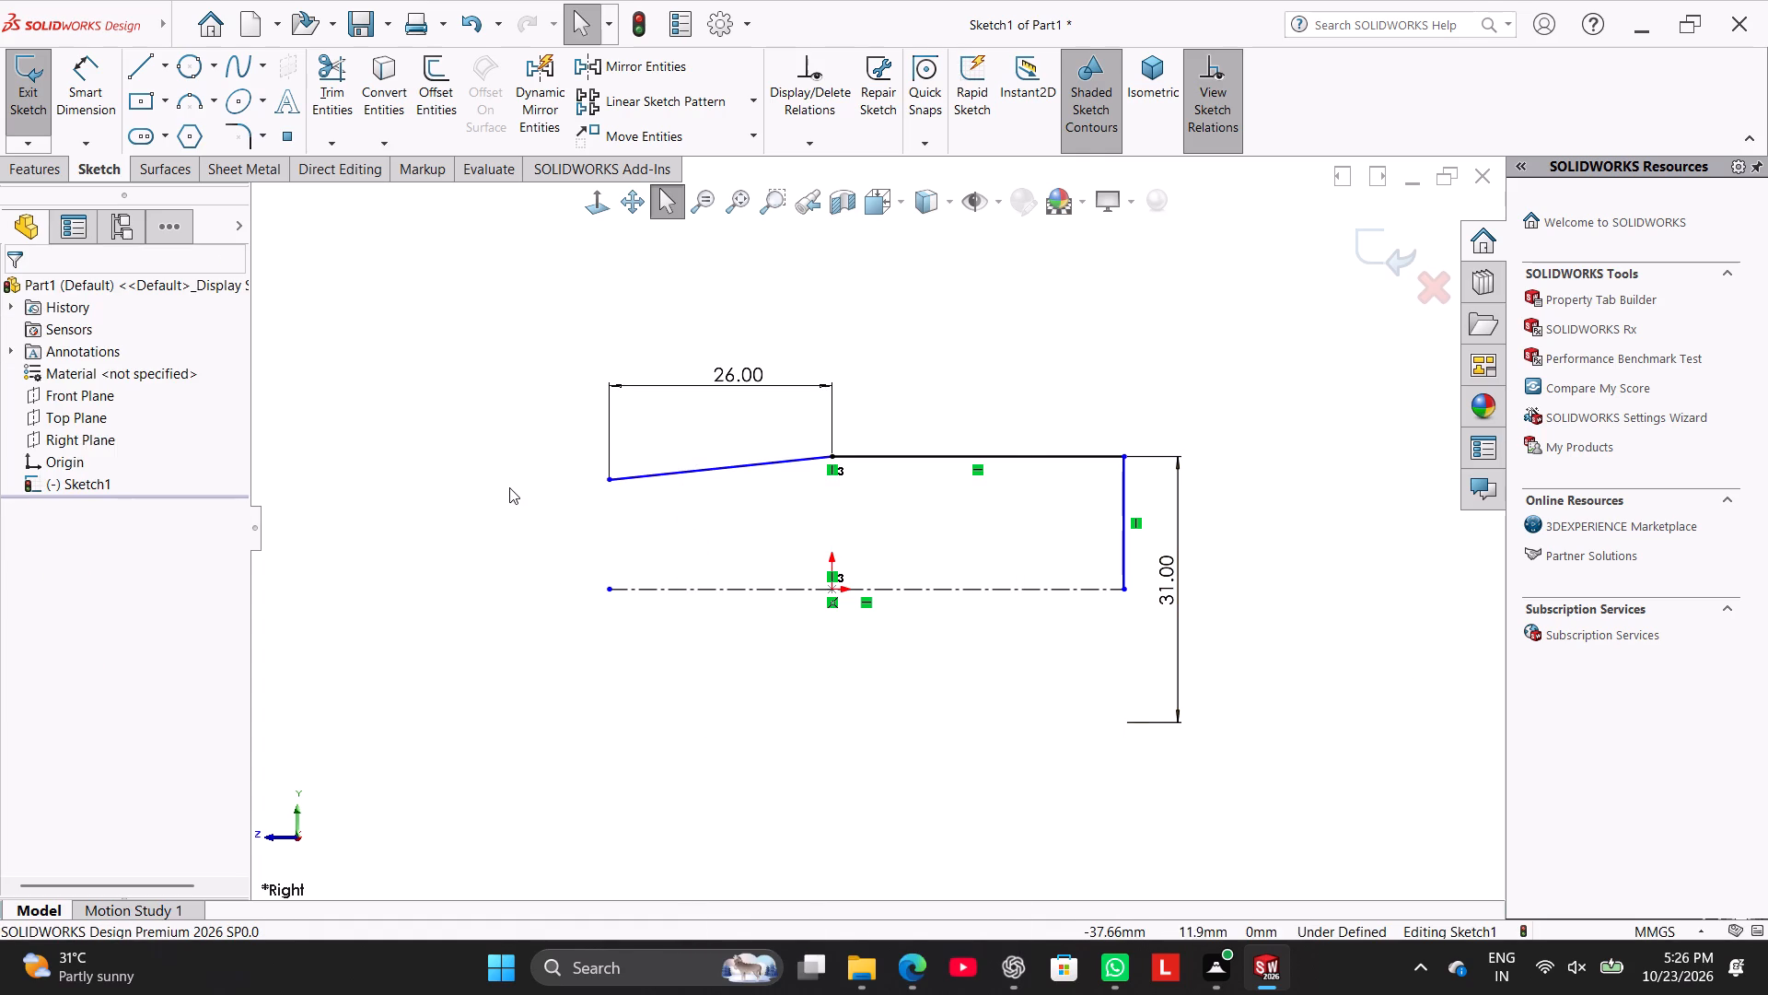
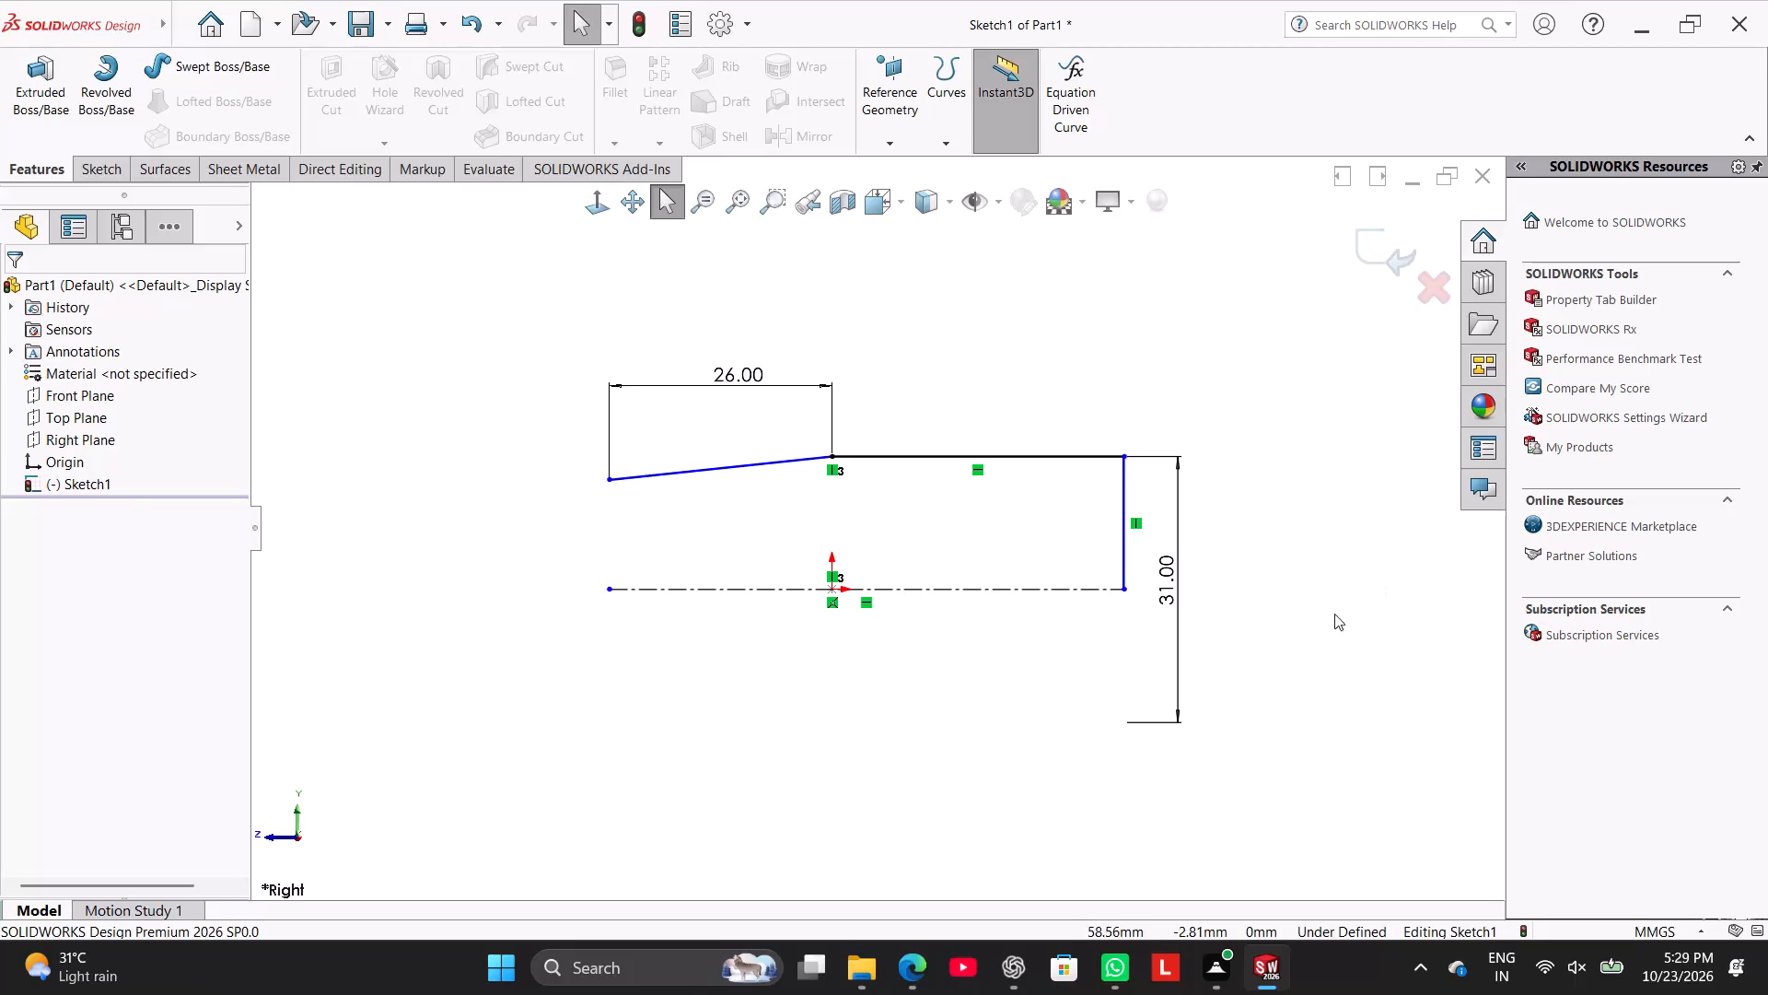
Delete the sloped line of the end section together with its associated dimension.
right_click(740, 469)
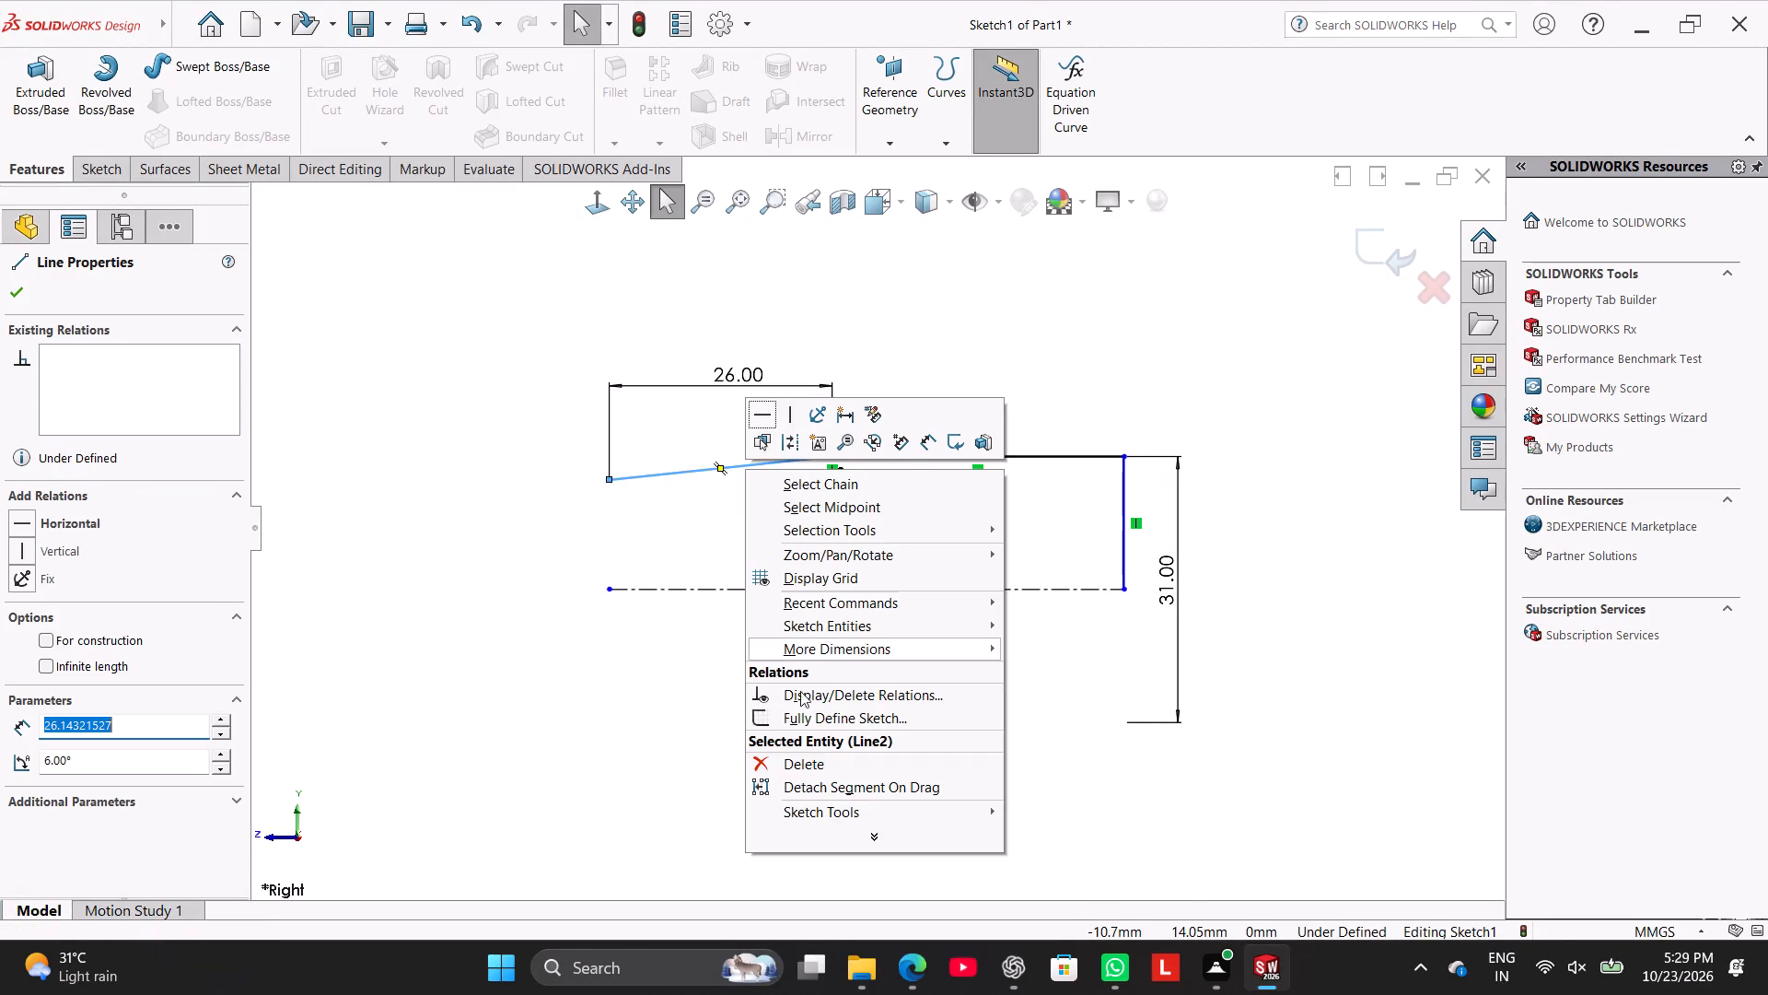
click(815, 760)
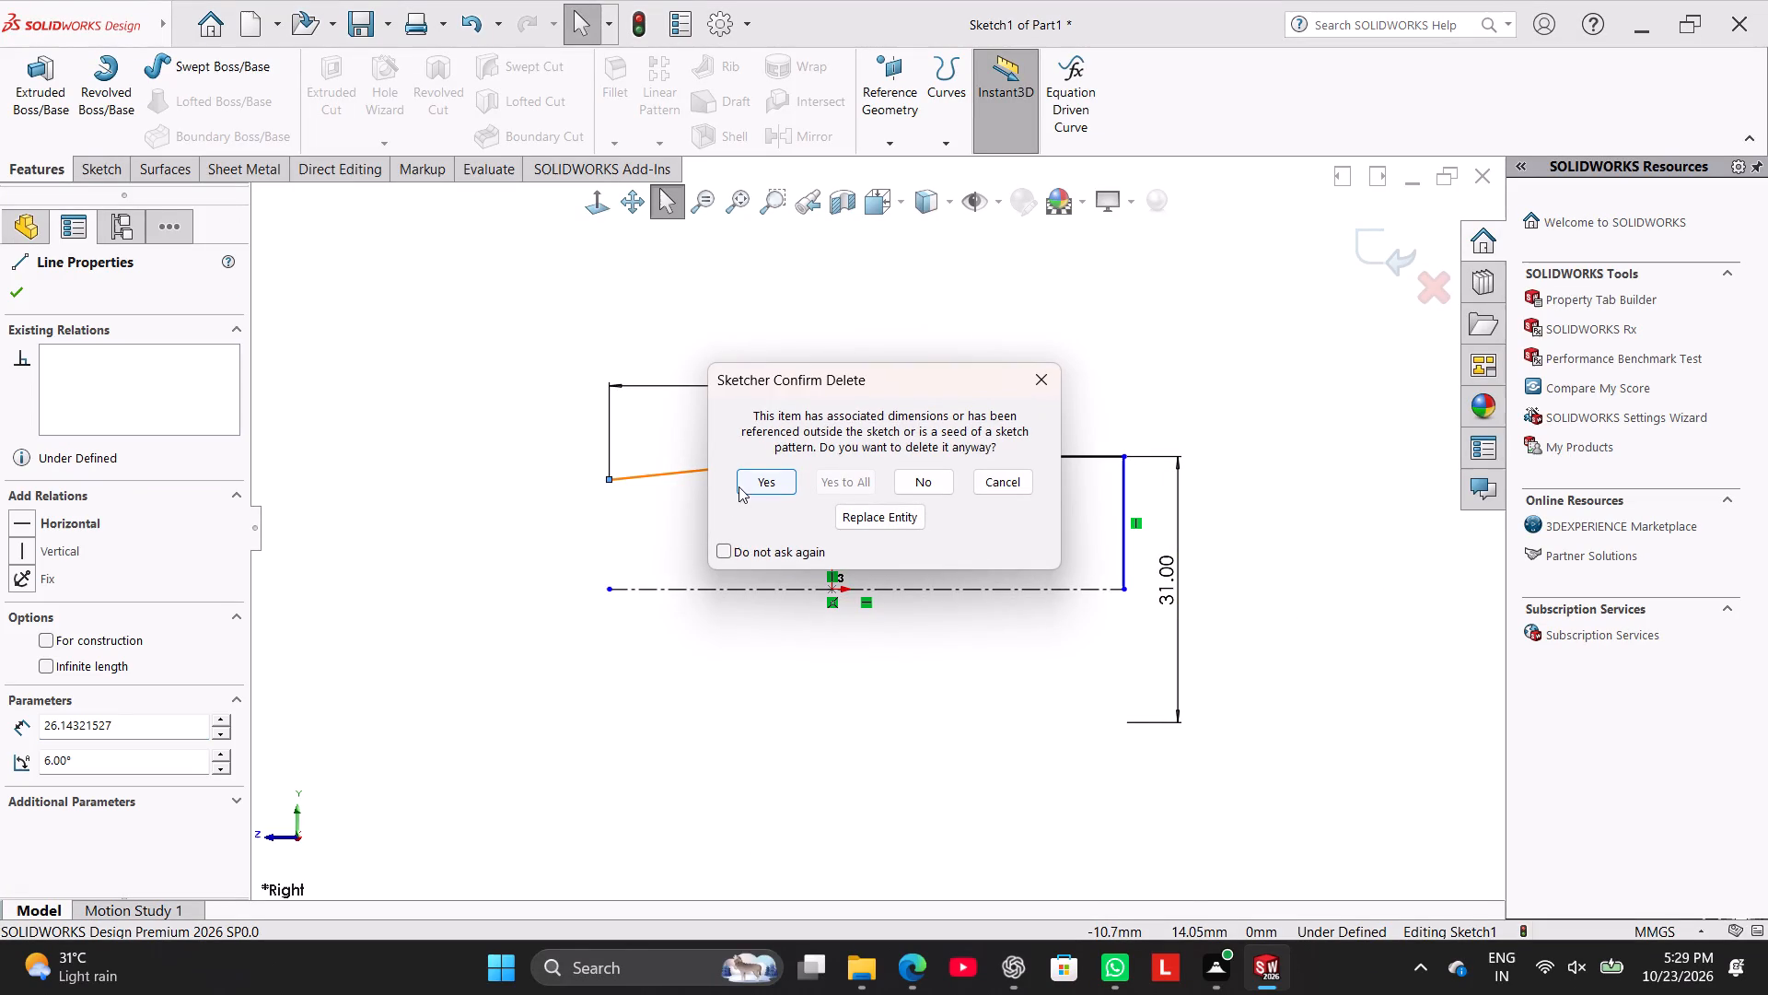
click(757, 481)
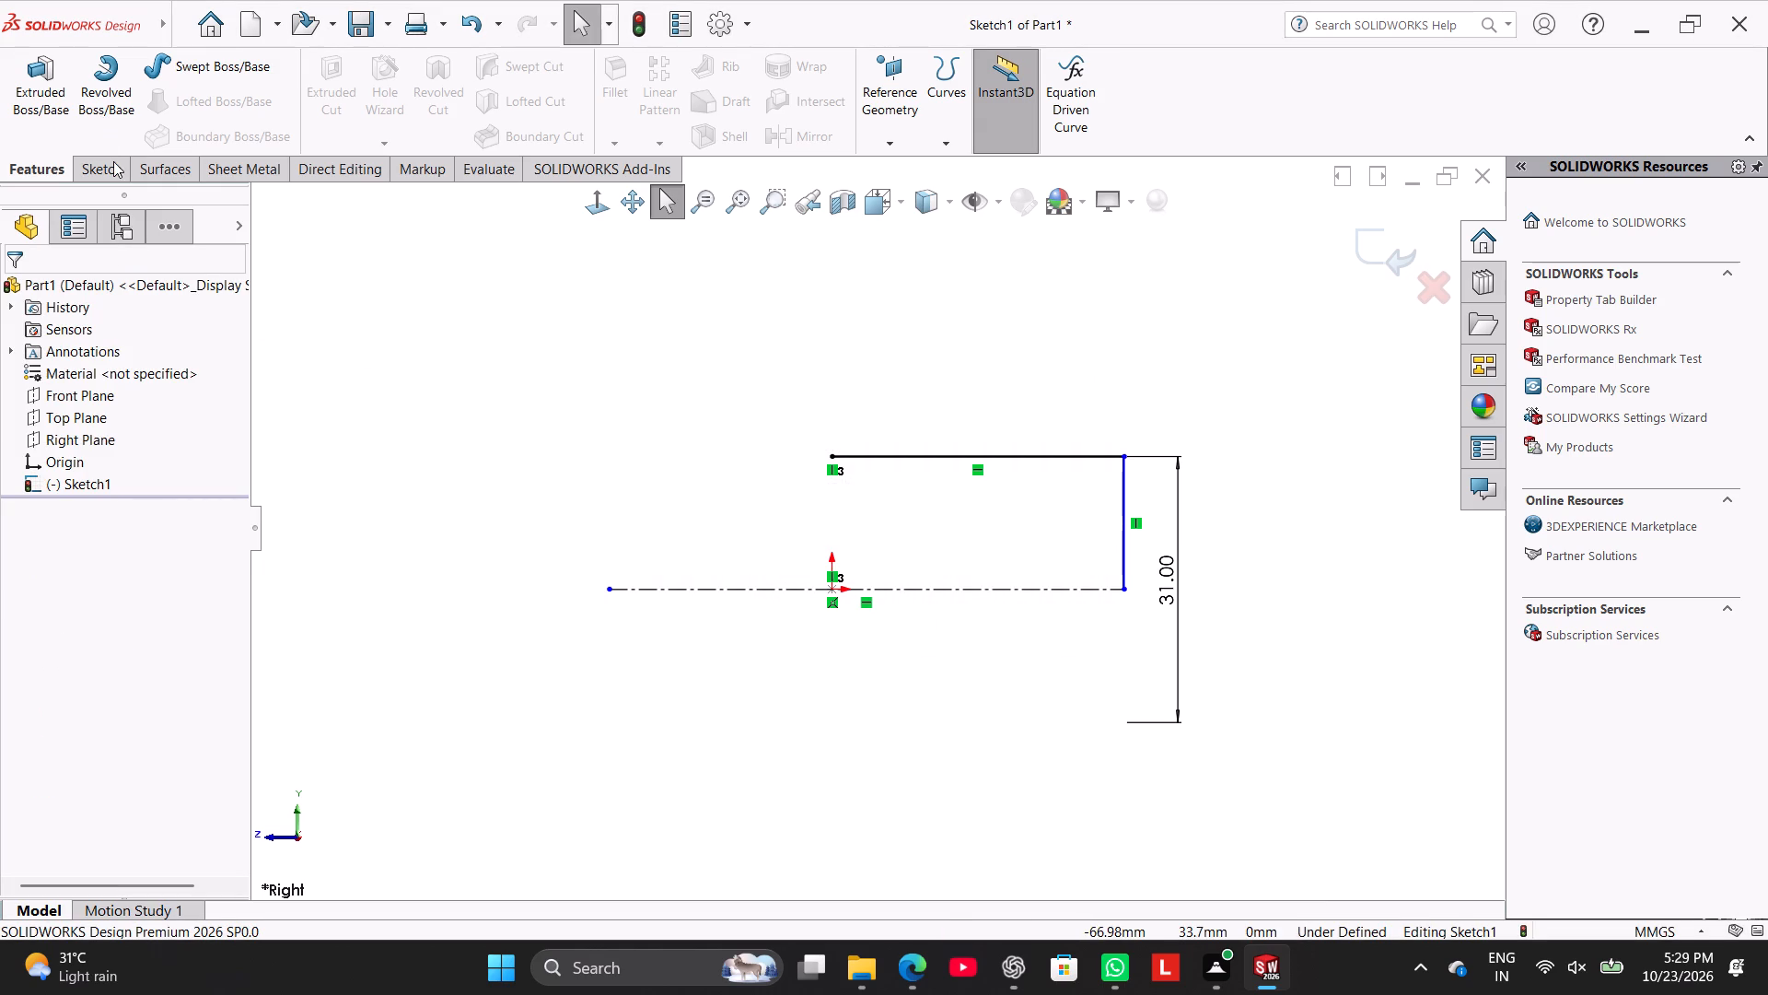
Sketch a short line at about 135° to the top line from its open end, continuing with a slightly sloped line ending above the centerline's end.
click(113, 161)
click(137, 66)
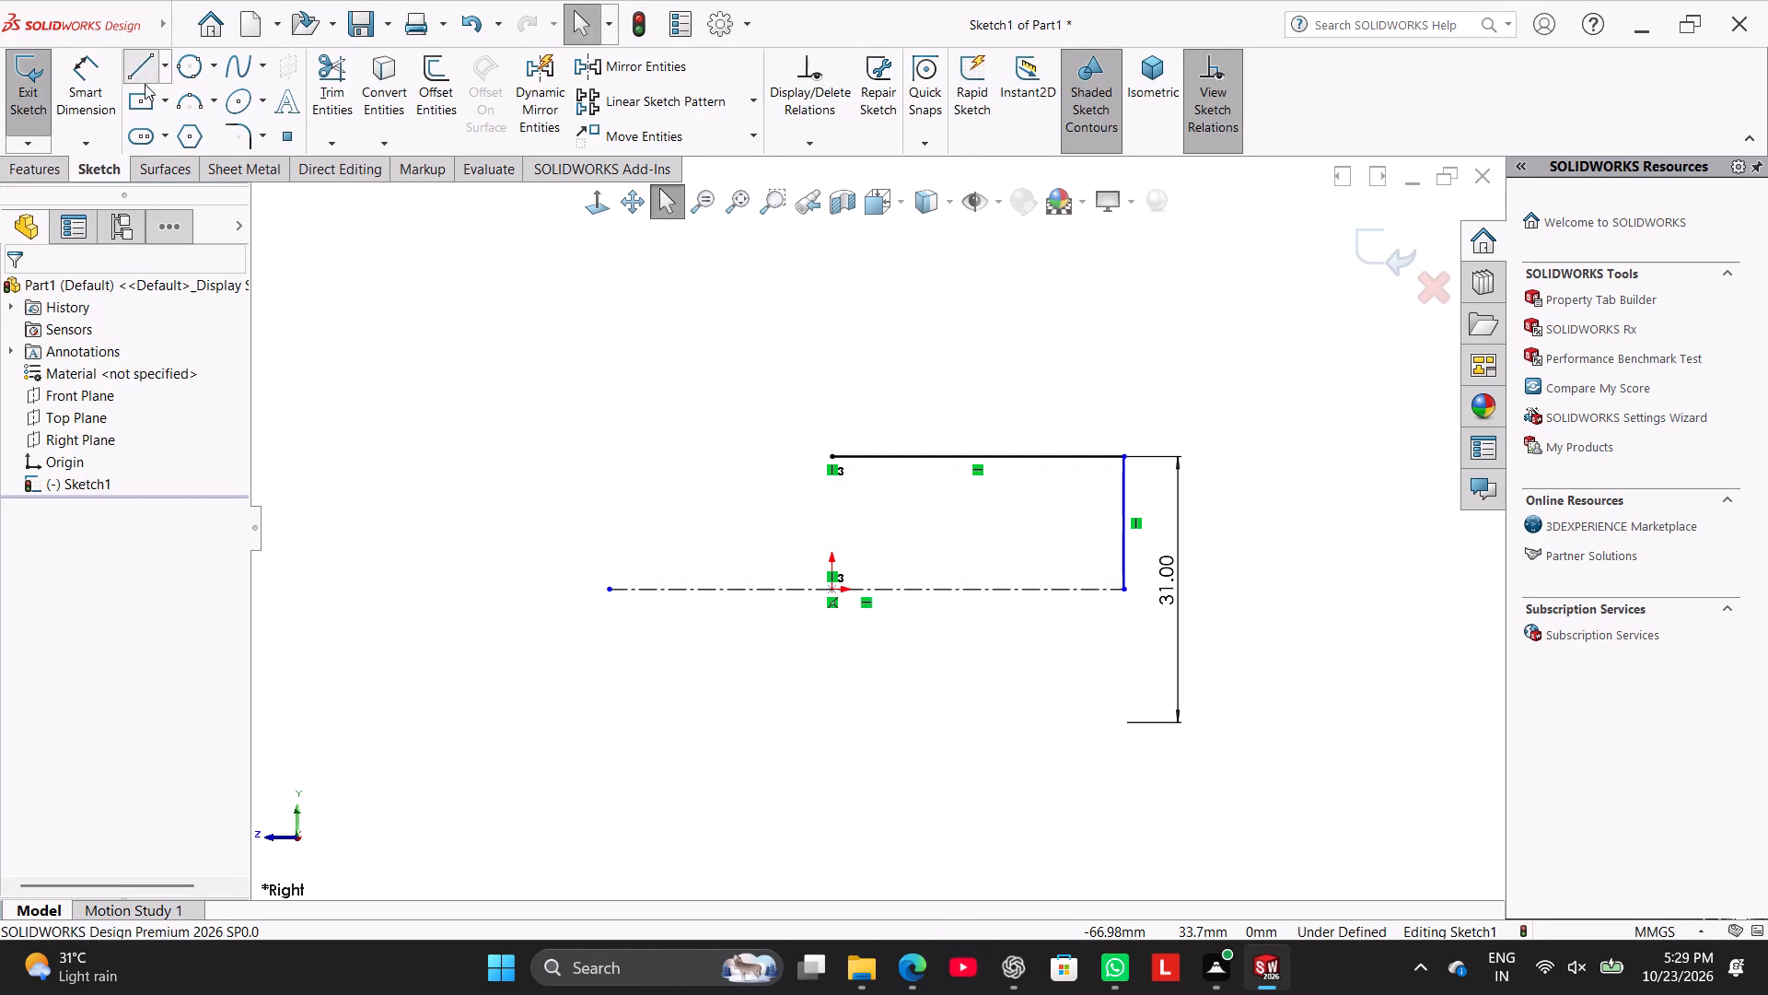
click(834, 460)
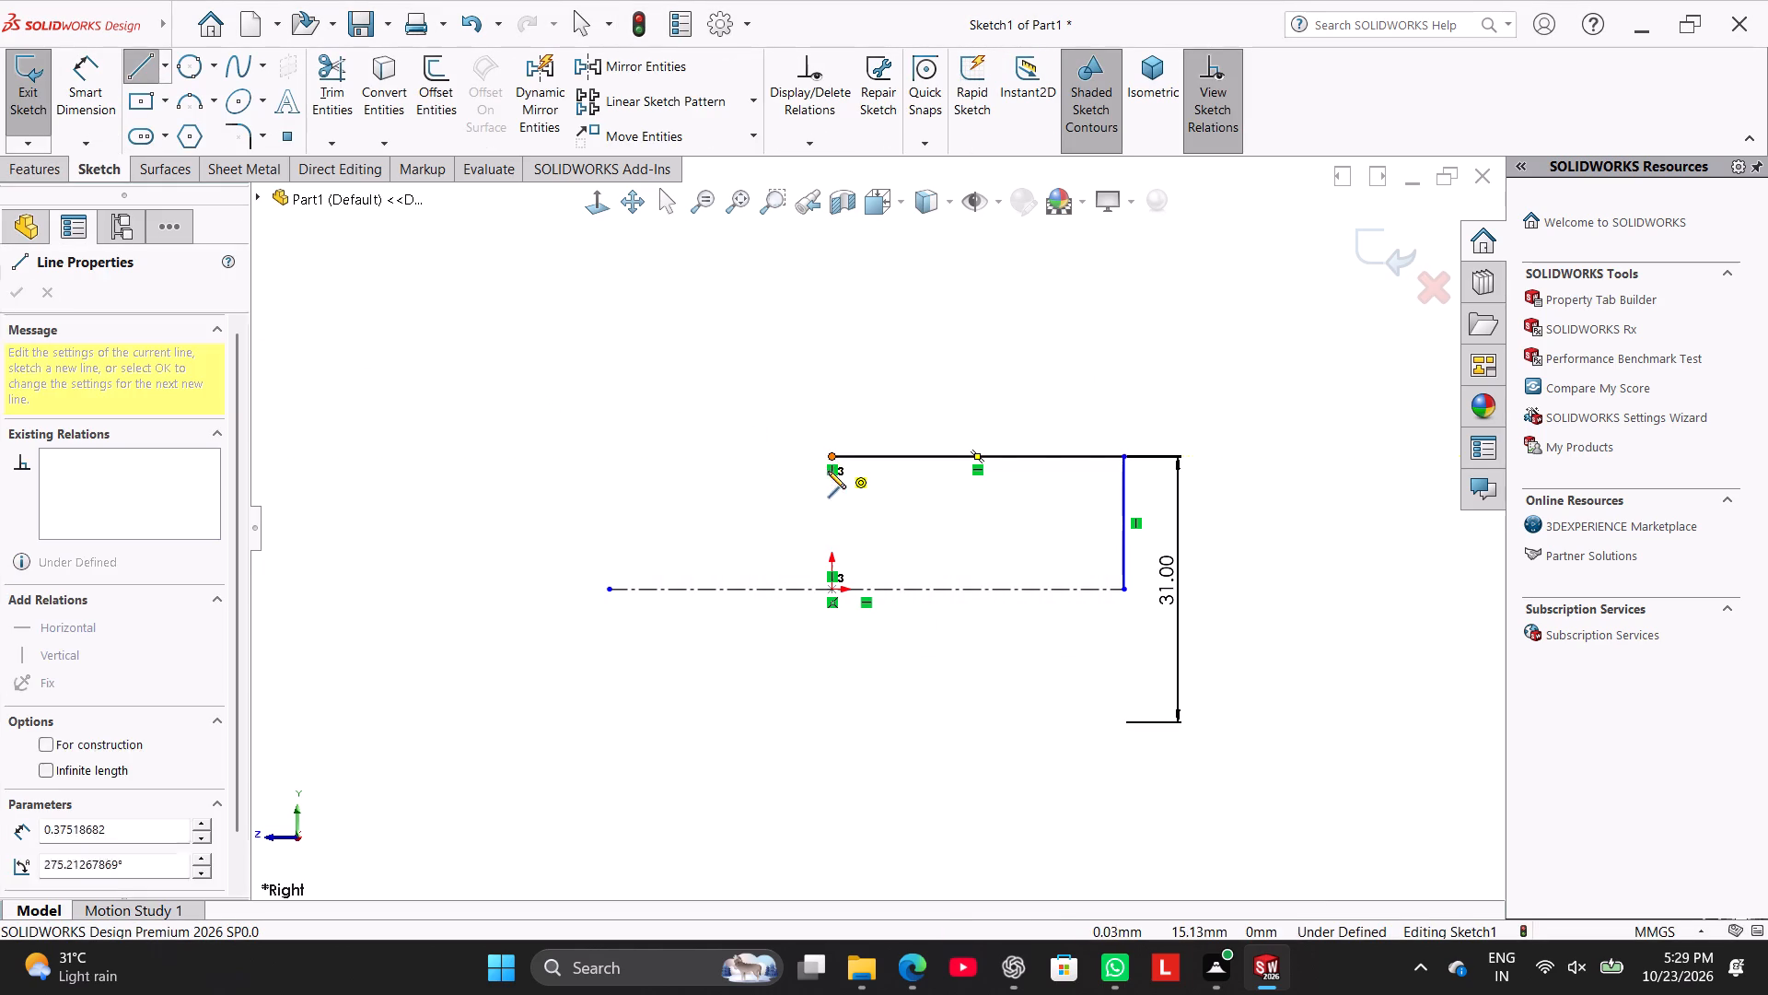
click(800, 495)
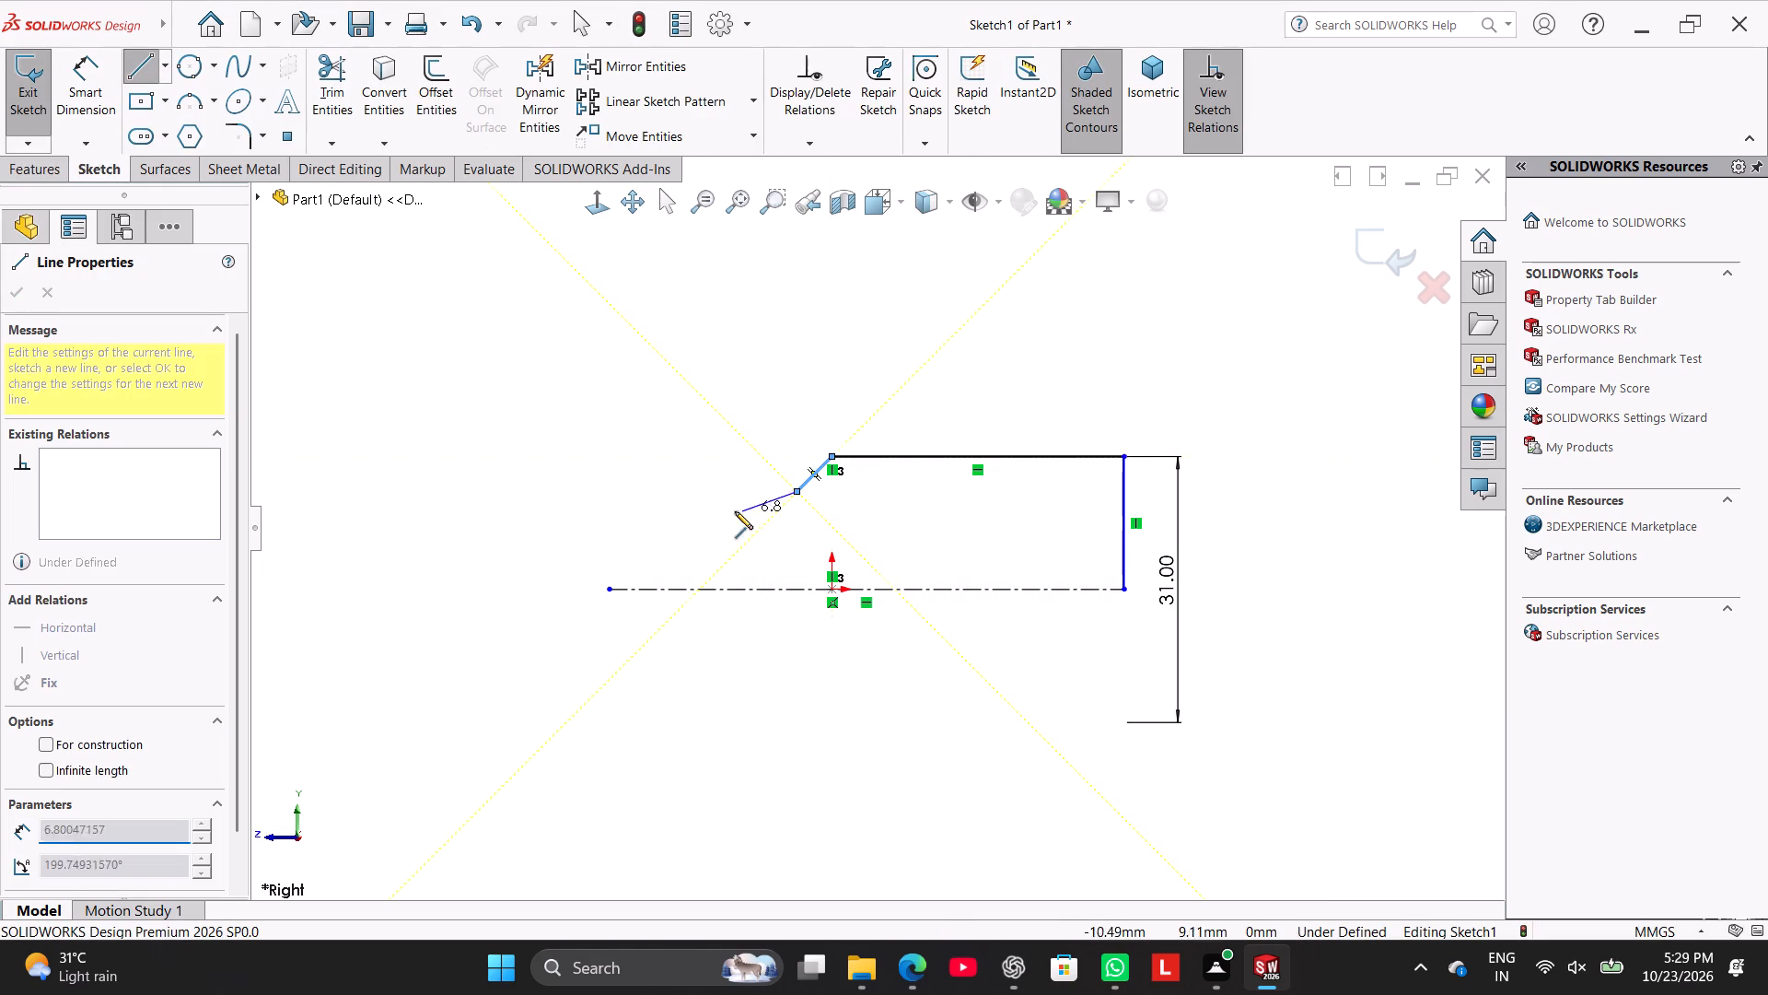
click(611, 500)
right_click(595, 421)
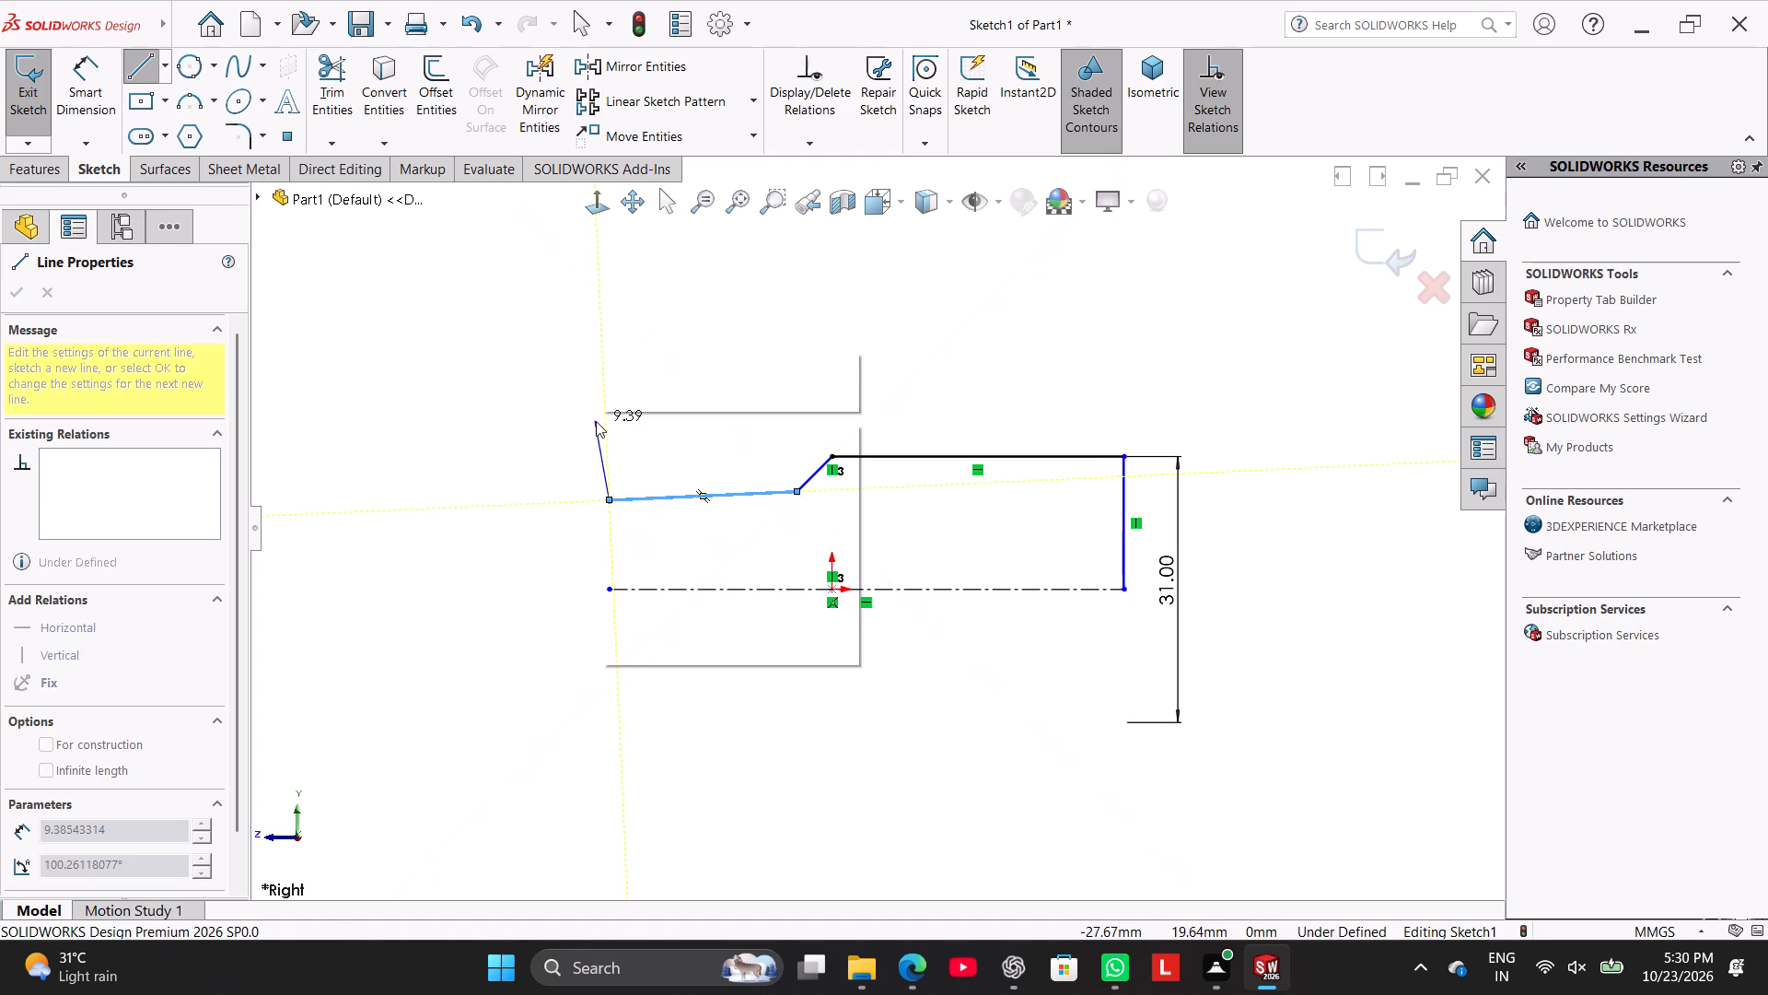
click(620, 427)
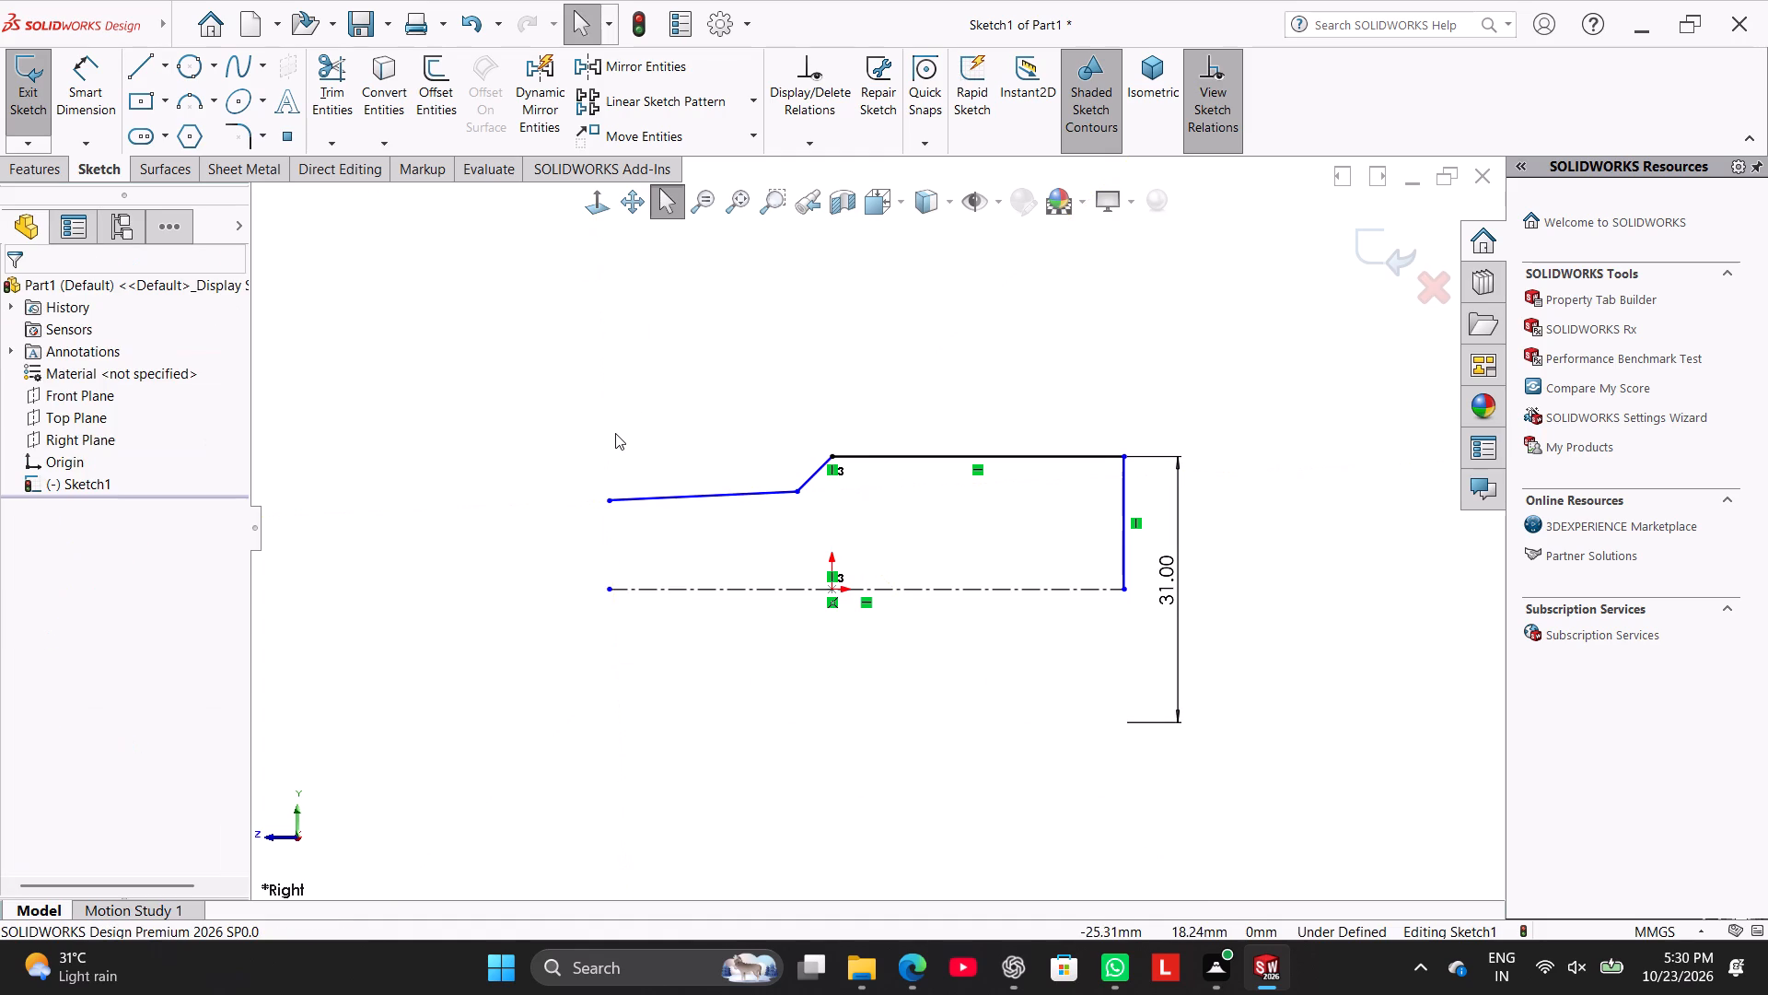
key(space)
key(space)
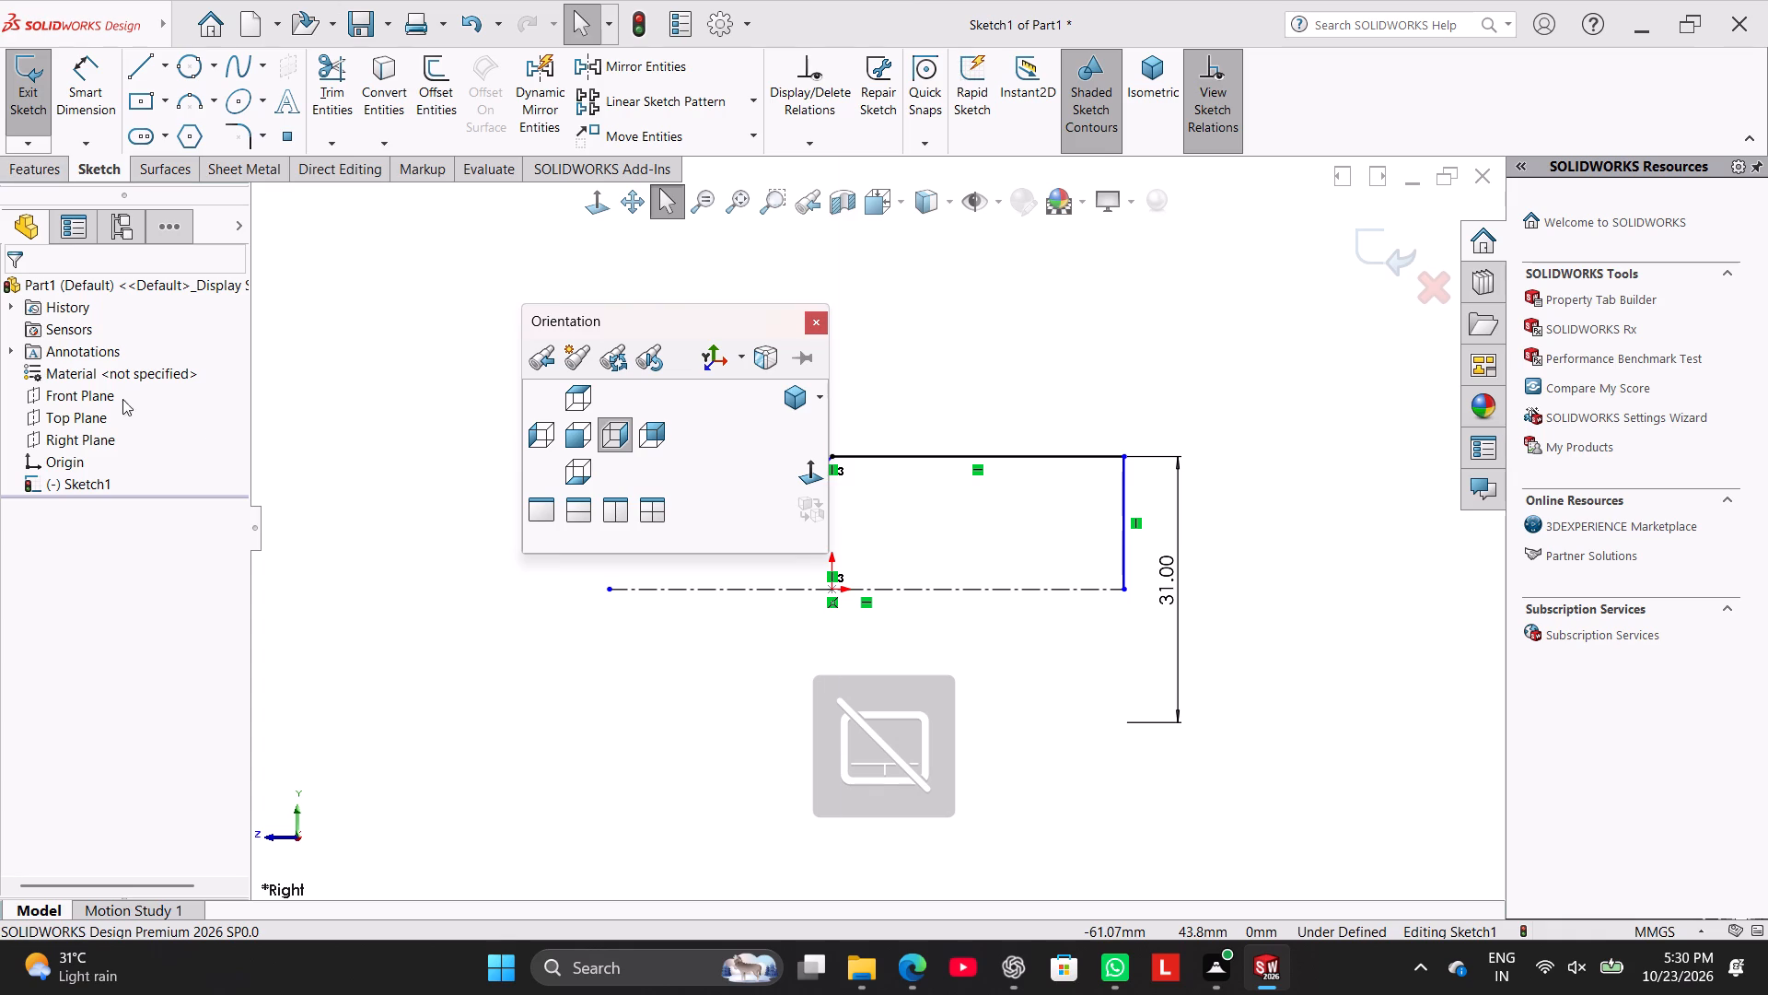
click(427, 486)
Dimension the angle between the short slanted line and the top horizontal line as 118°.
click(99, 64)
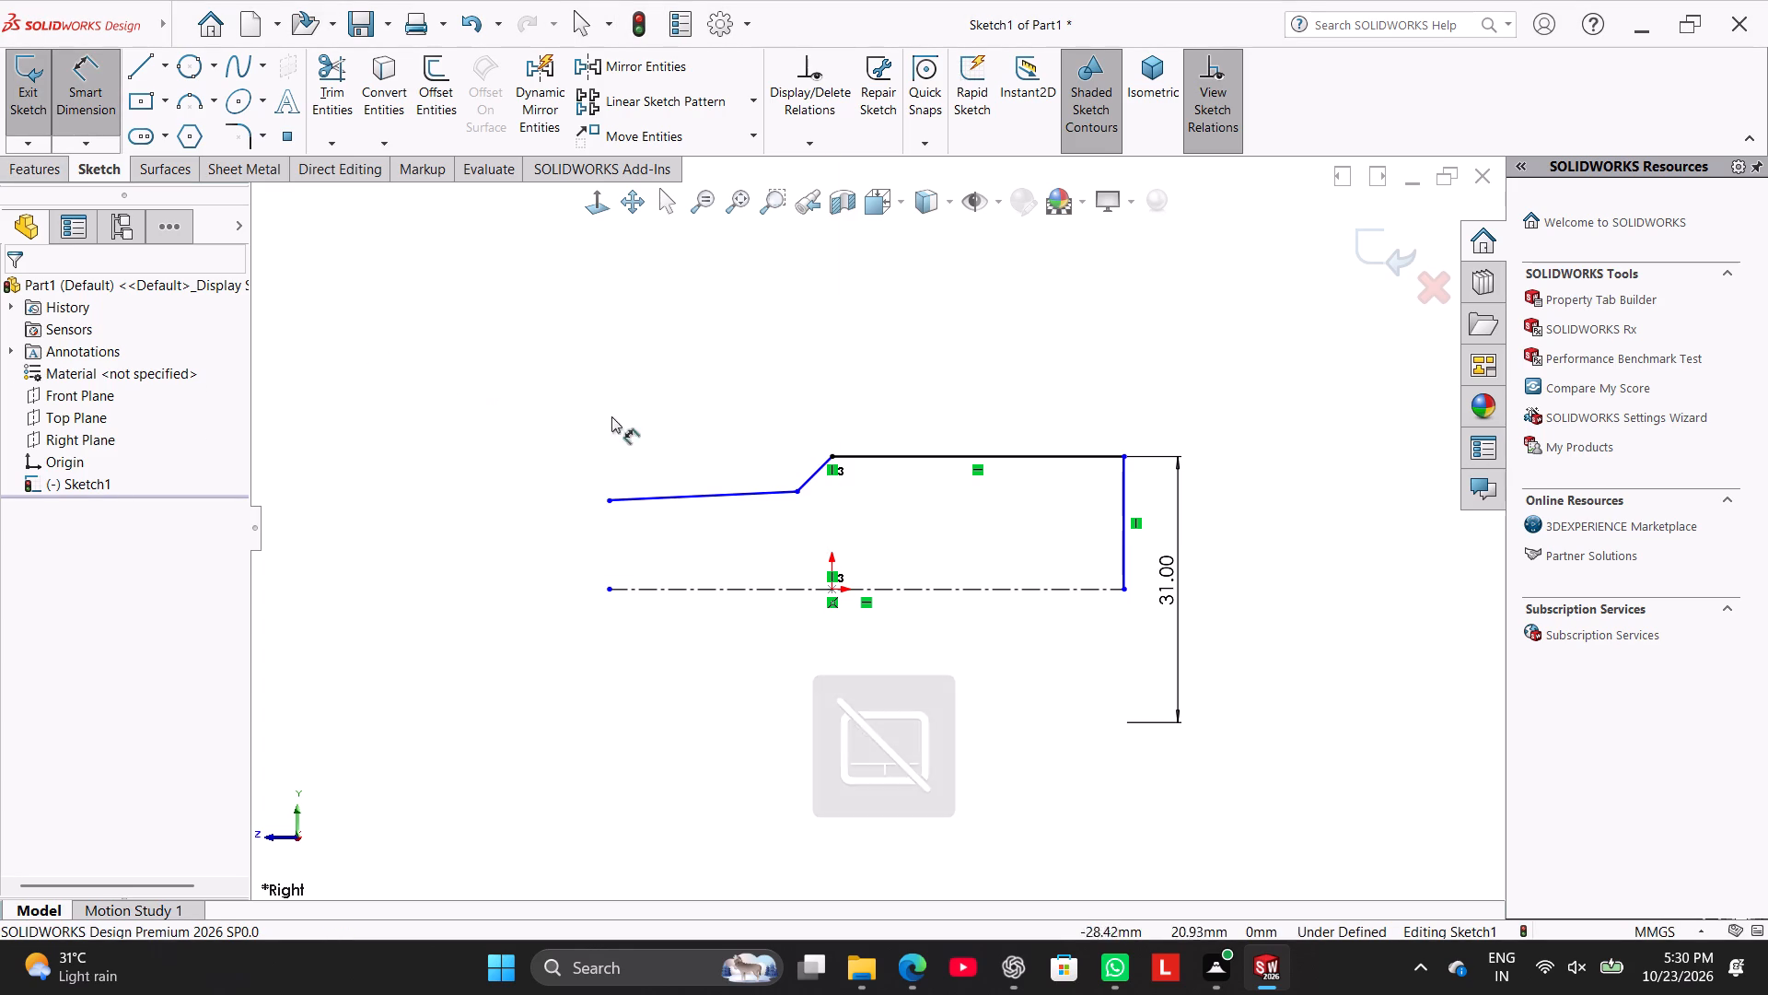
click(813, 475)
click(861, 454)
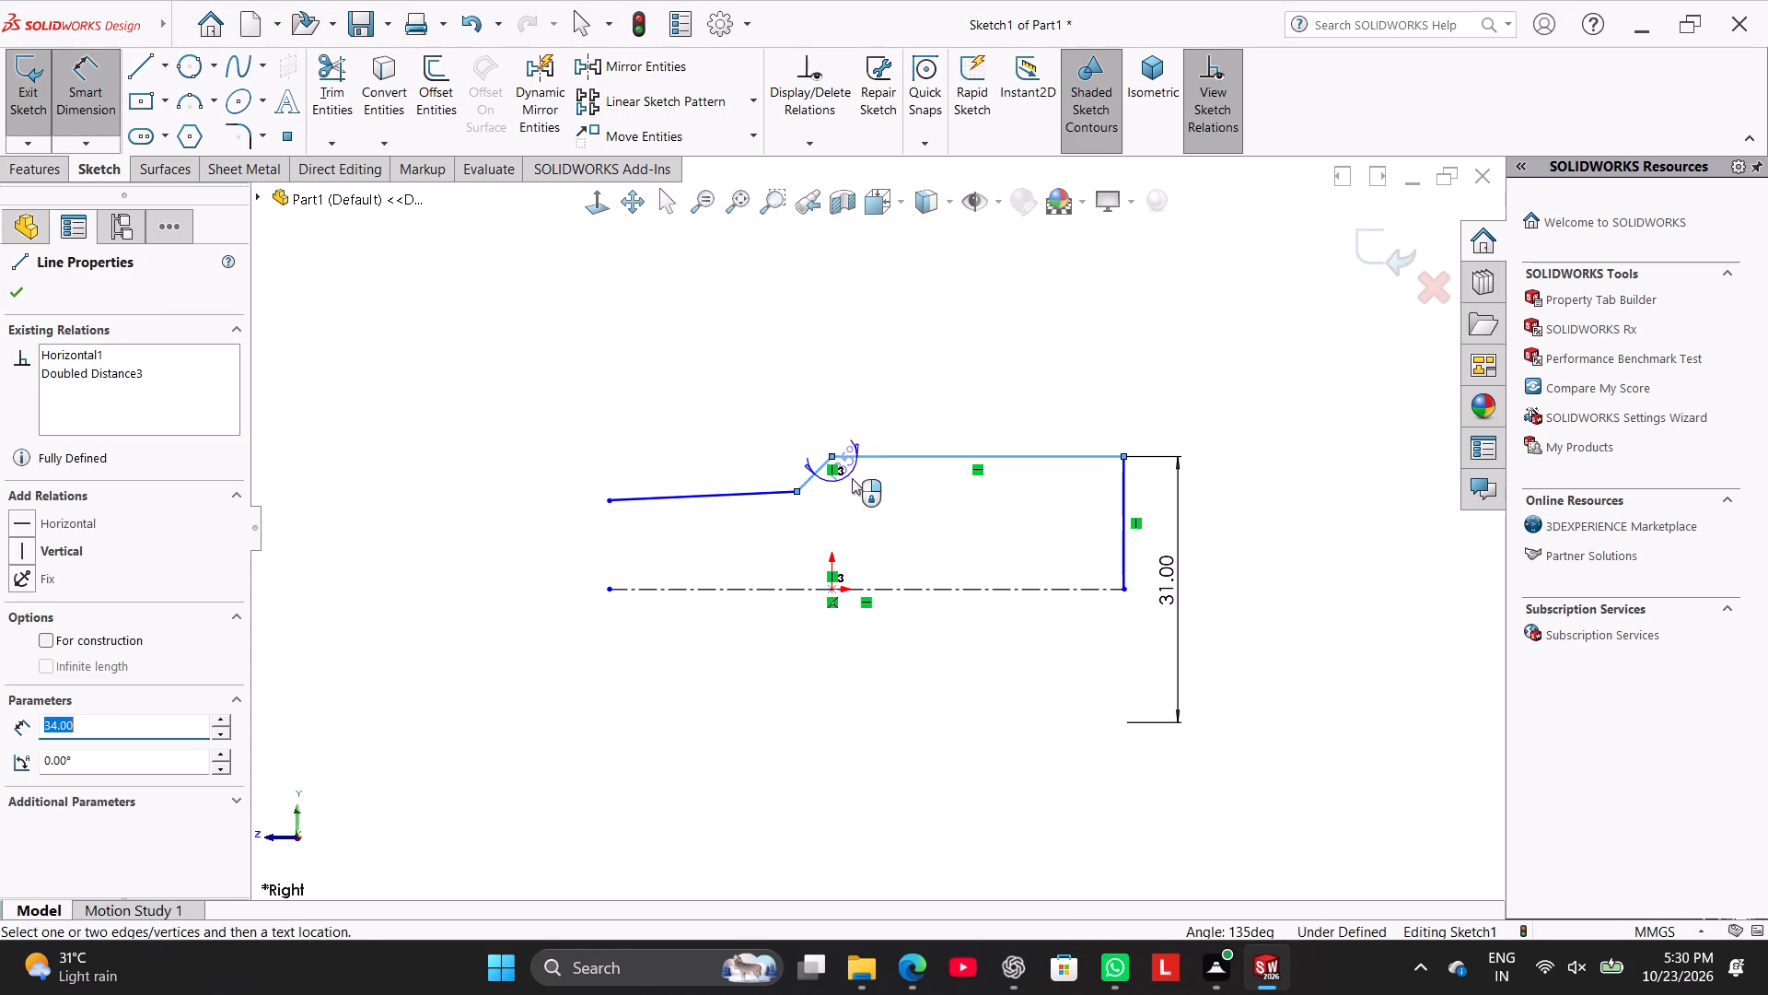
click(848, 494)
text(118)
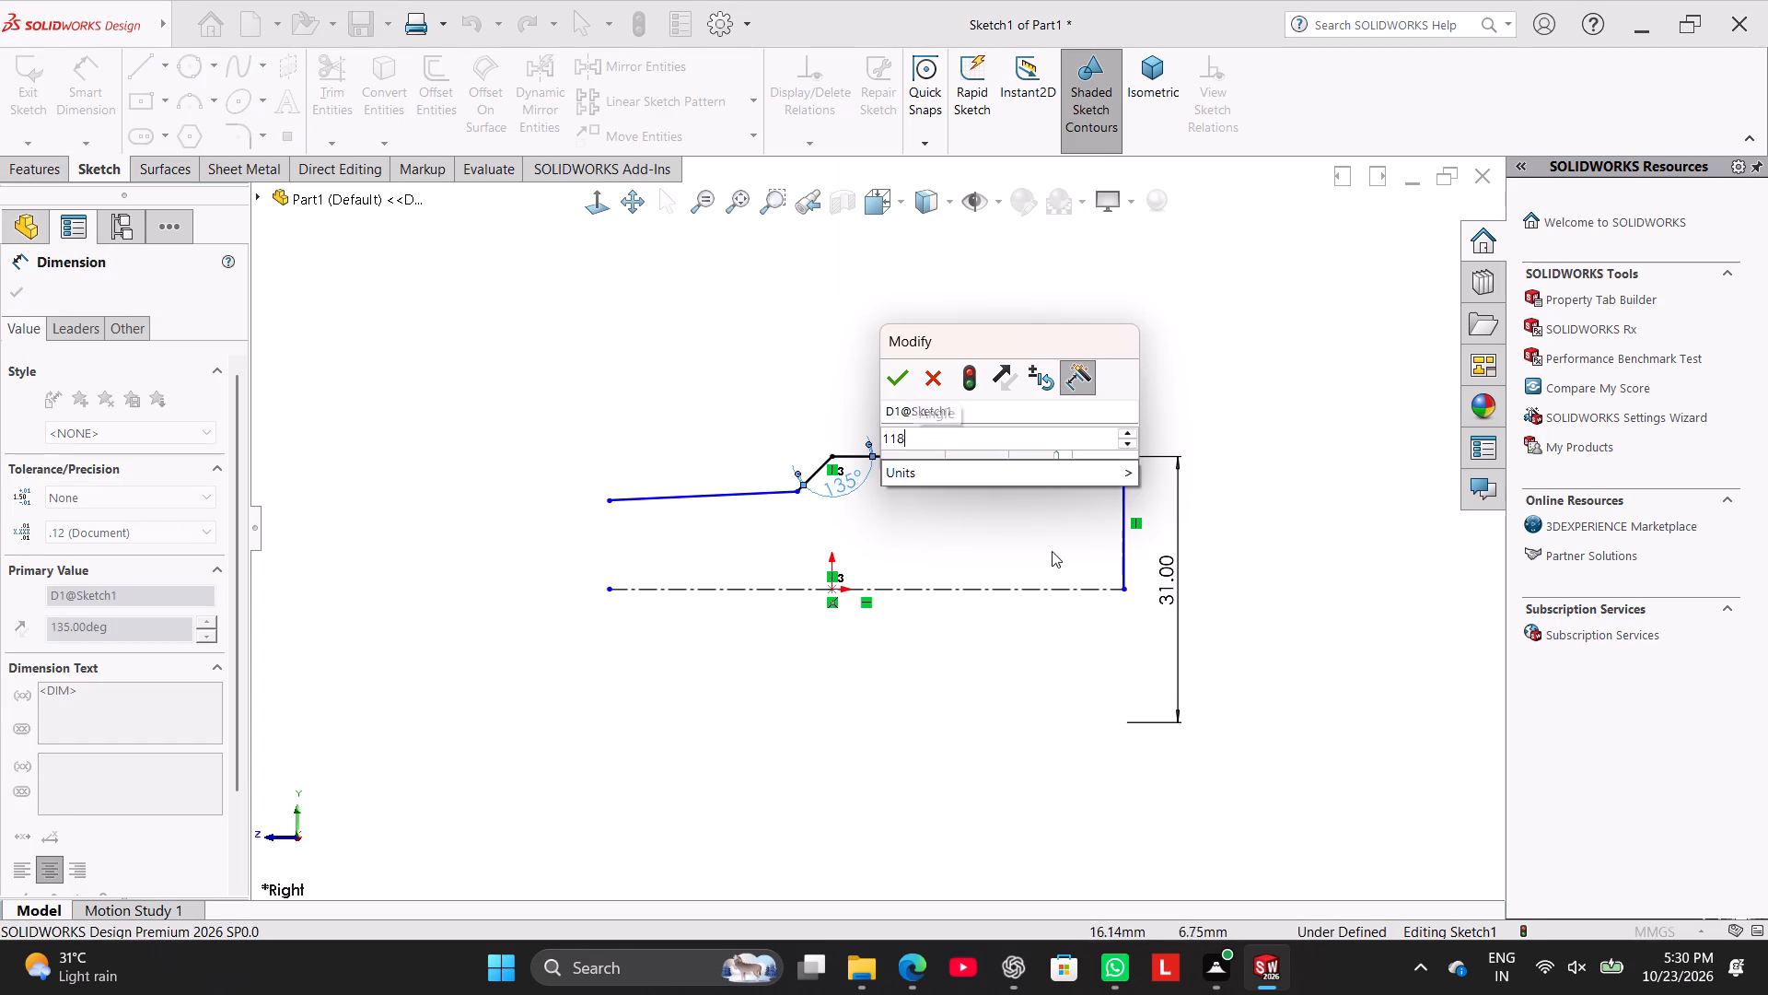
key(Return)
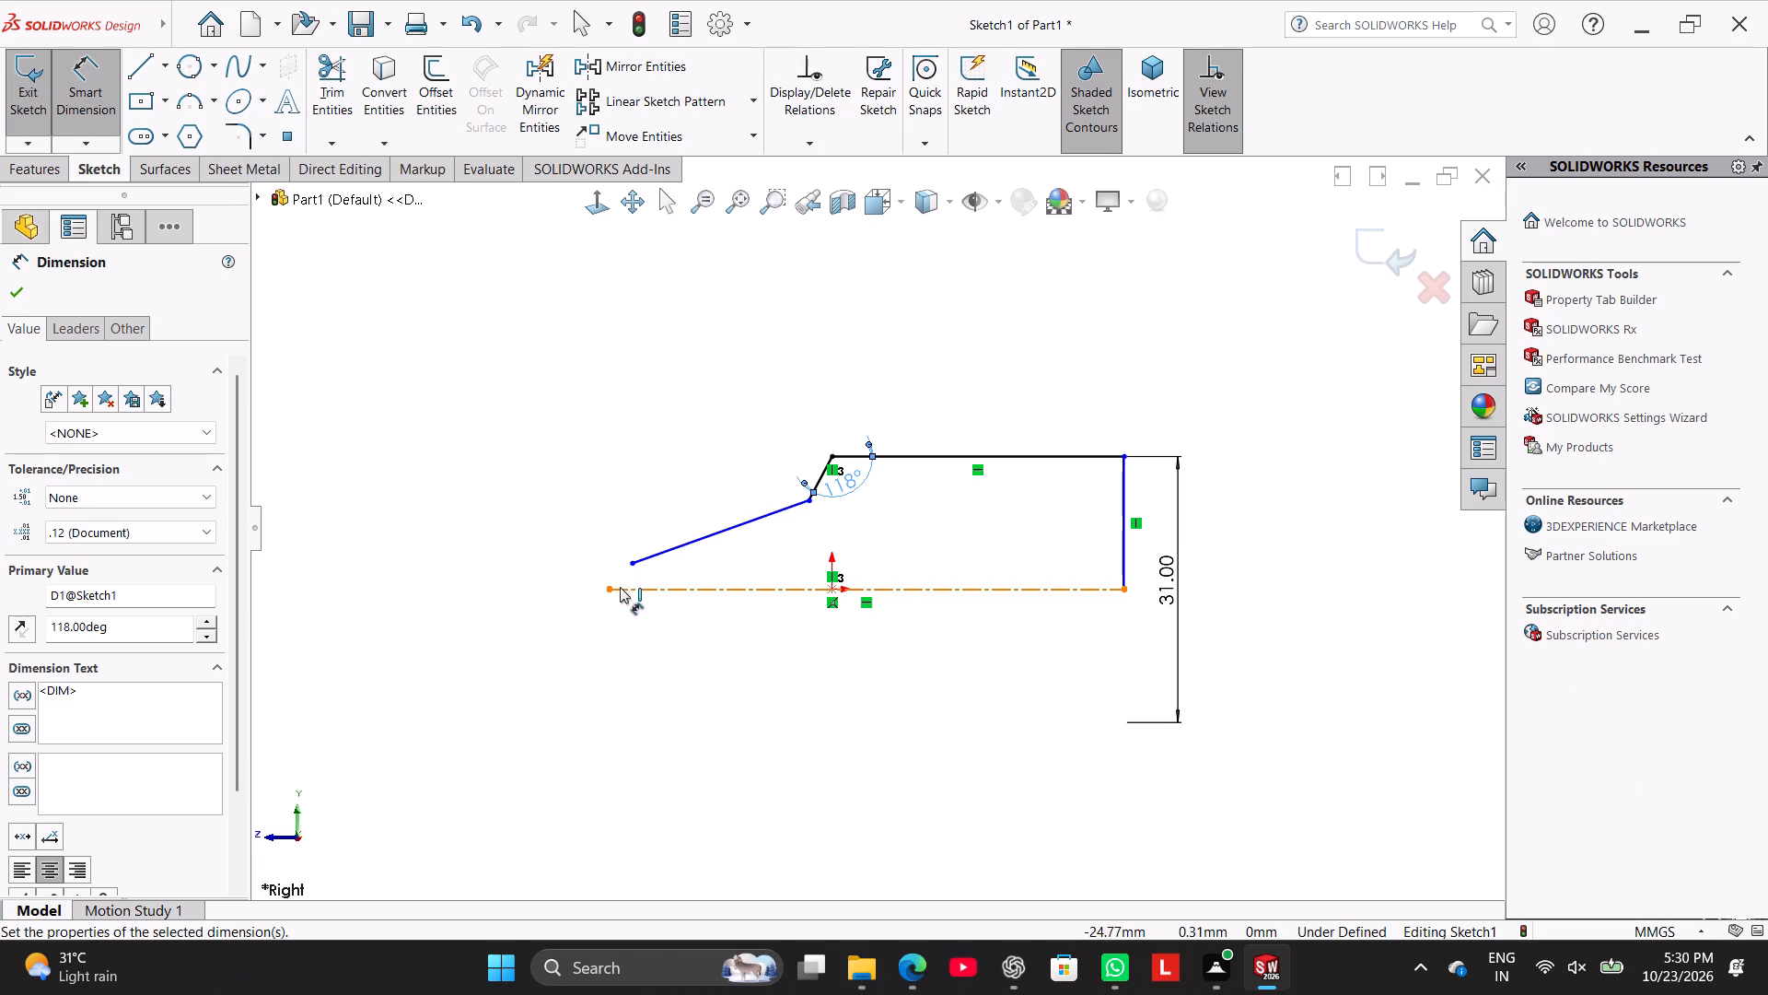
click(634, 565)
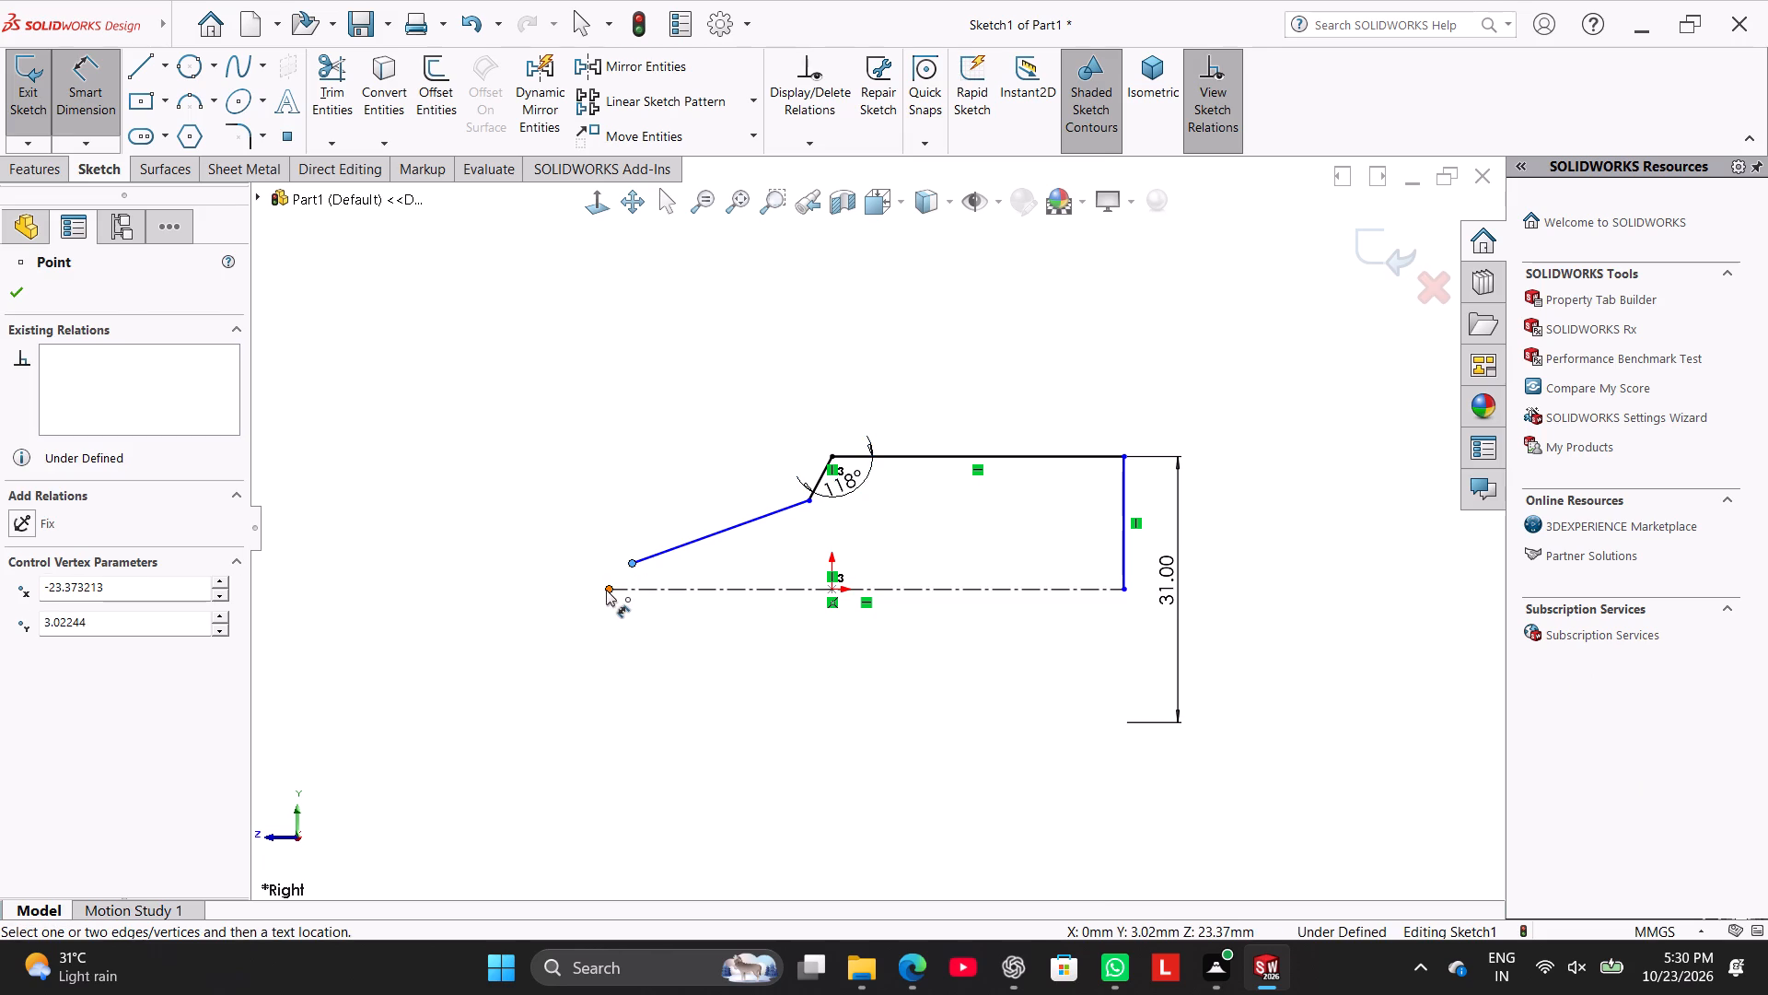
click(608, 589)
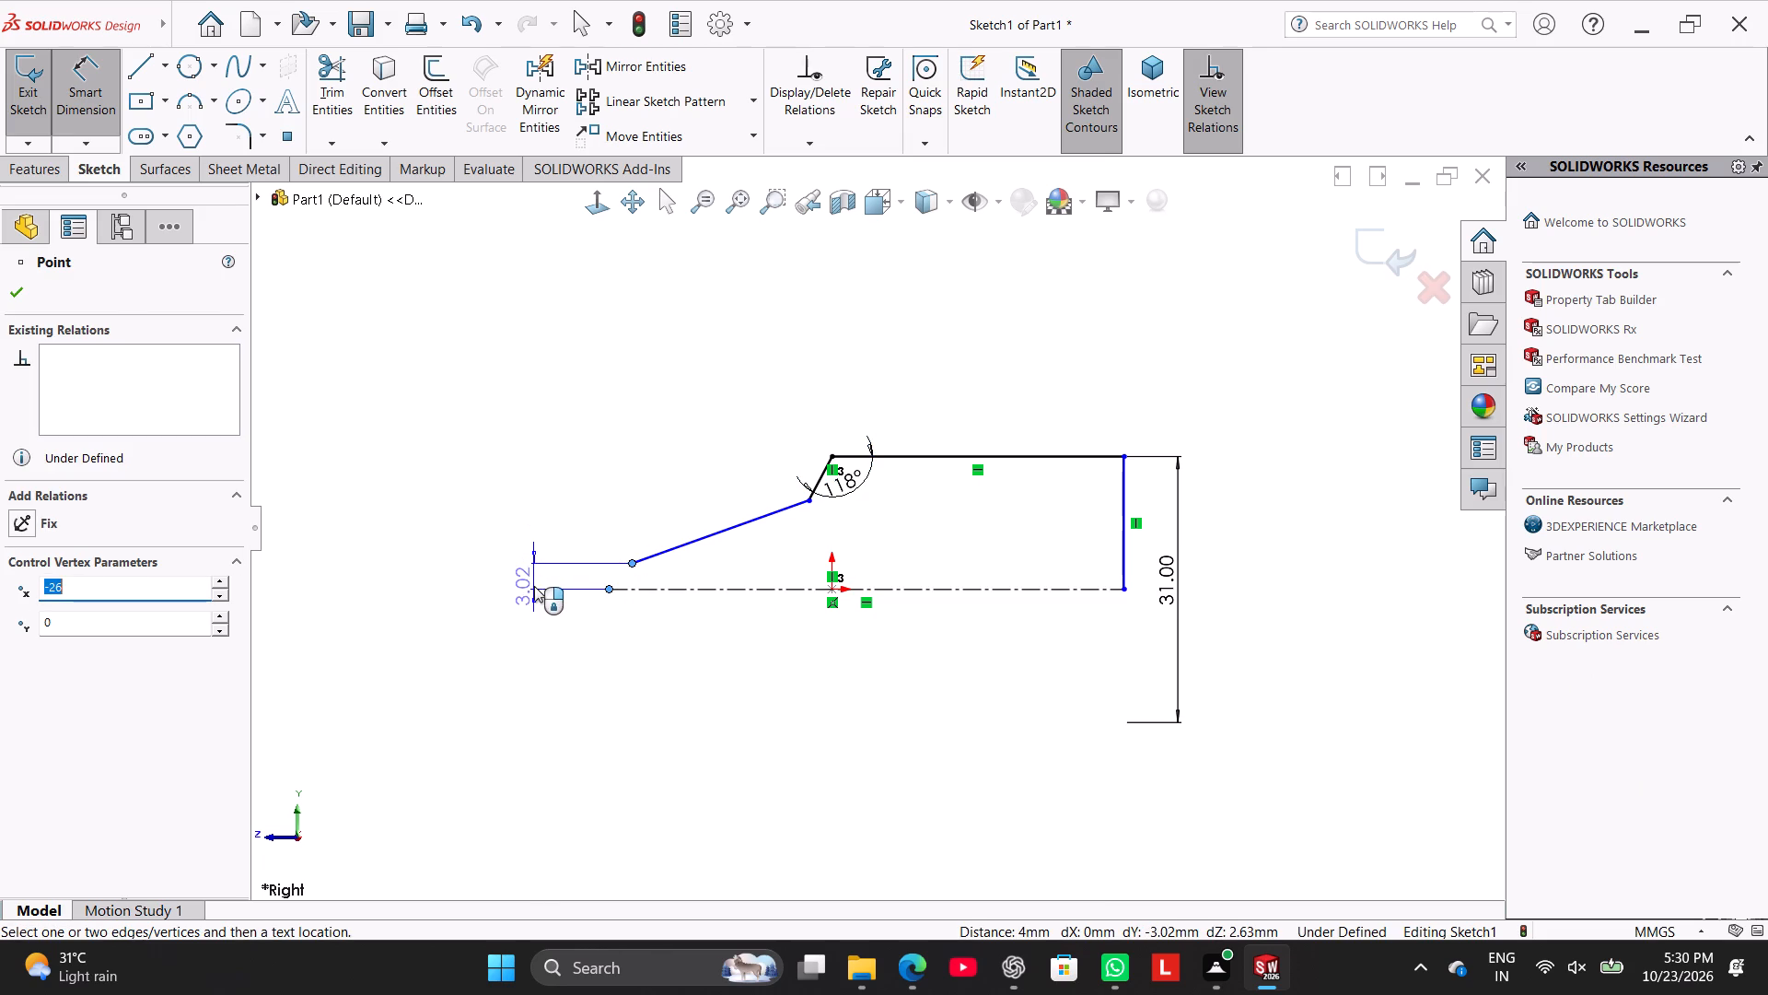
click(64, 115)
Add an 18 mm diameter dimension from the sloped line's free endpoint to the centerline.
click(97, 123)
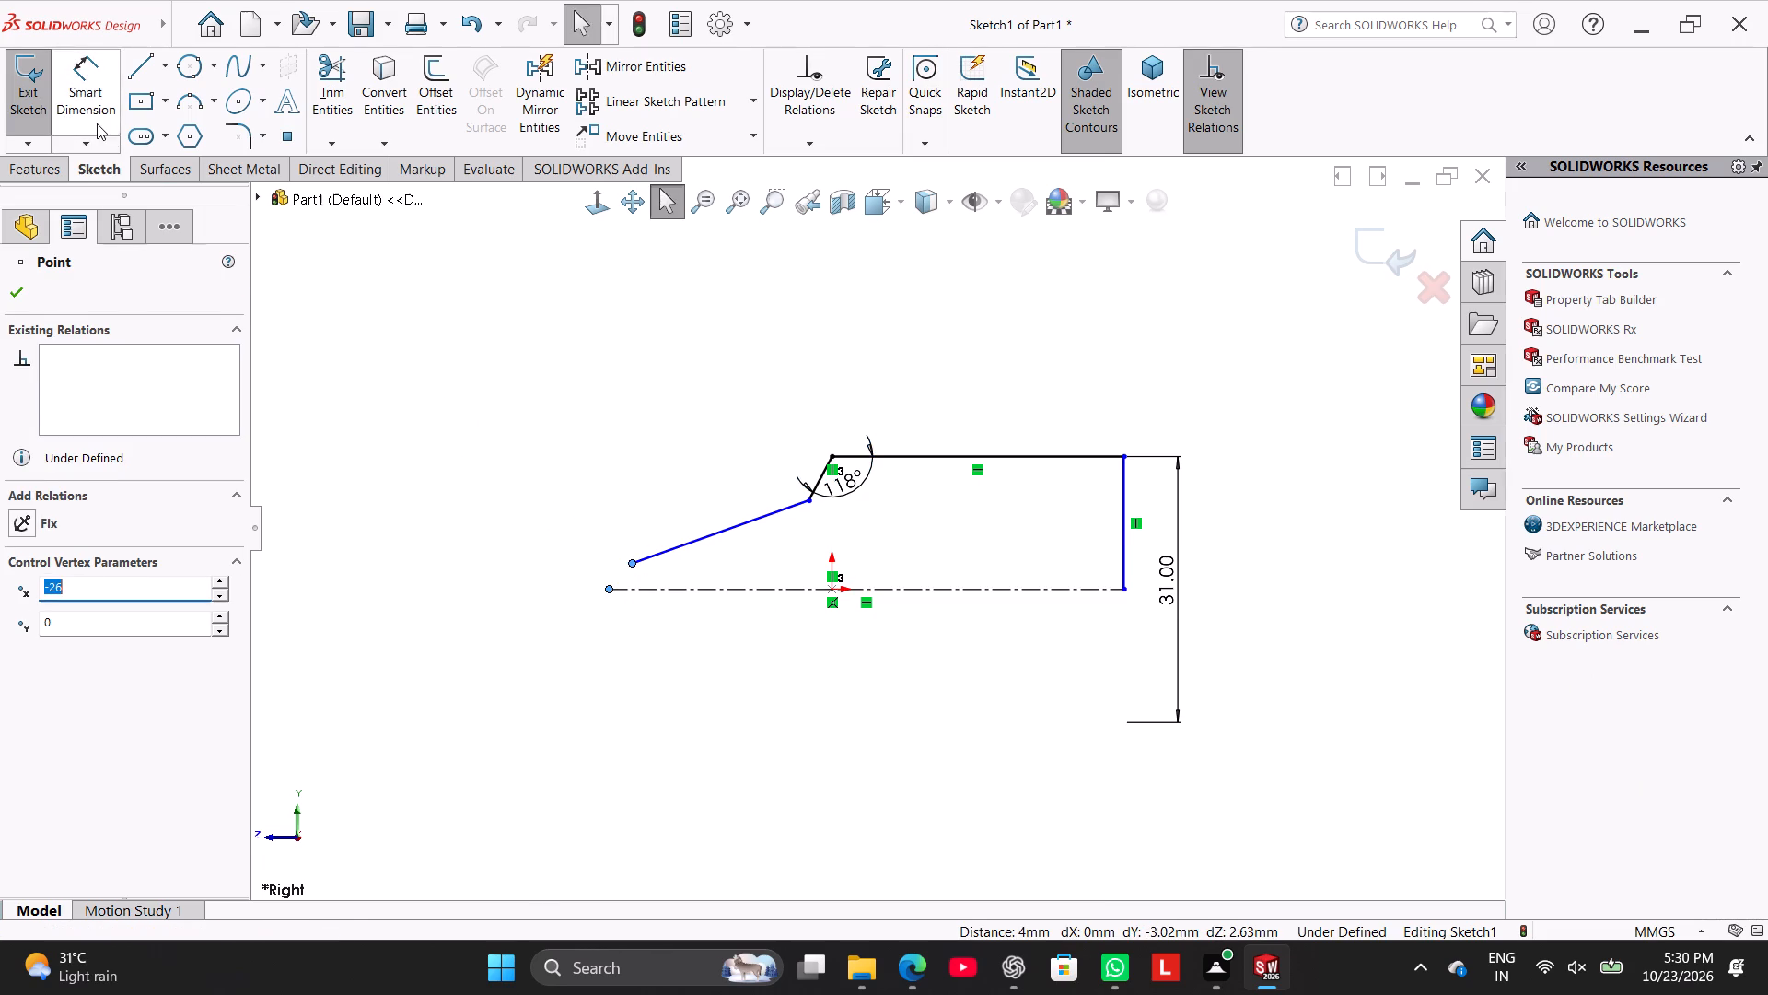
click(632, 563)
click(642, 588)
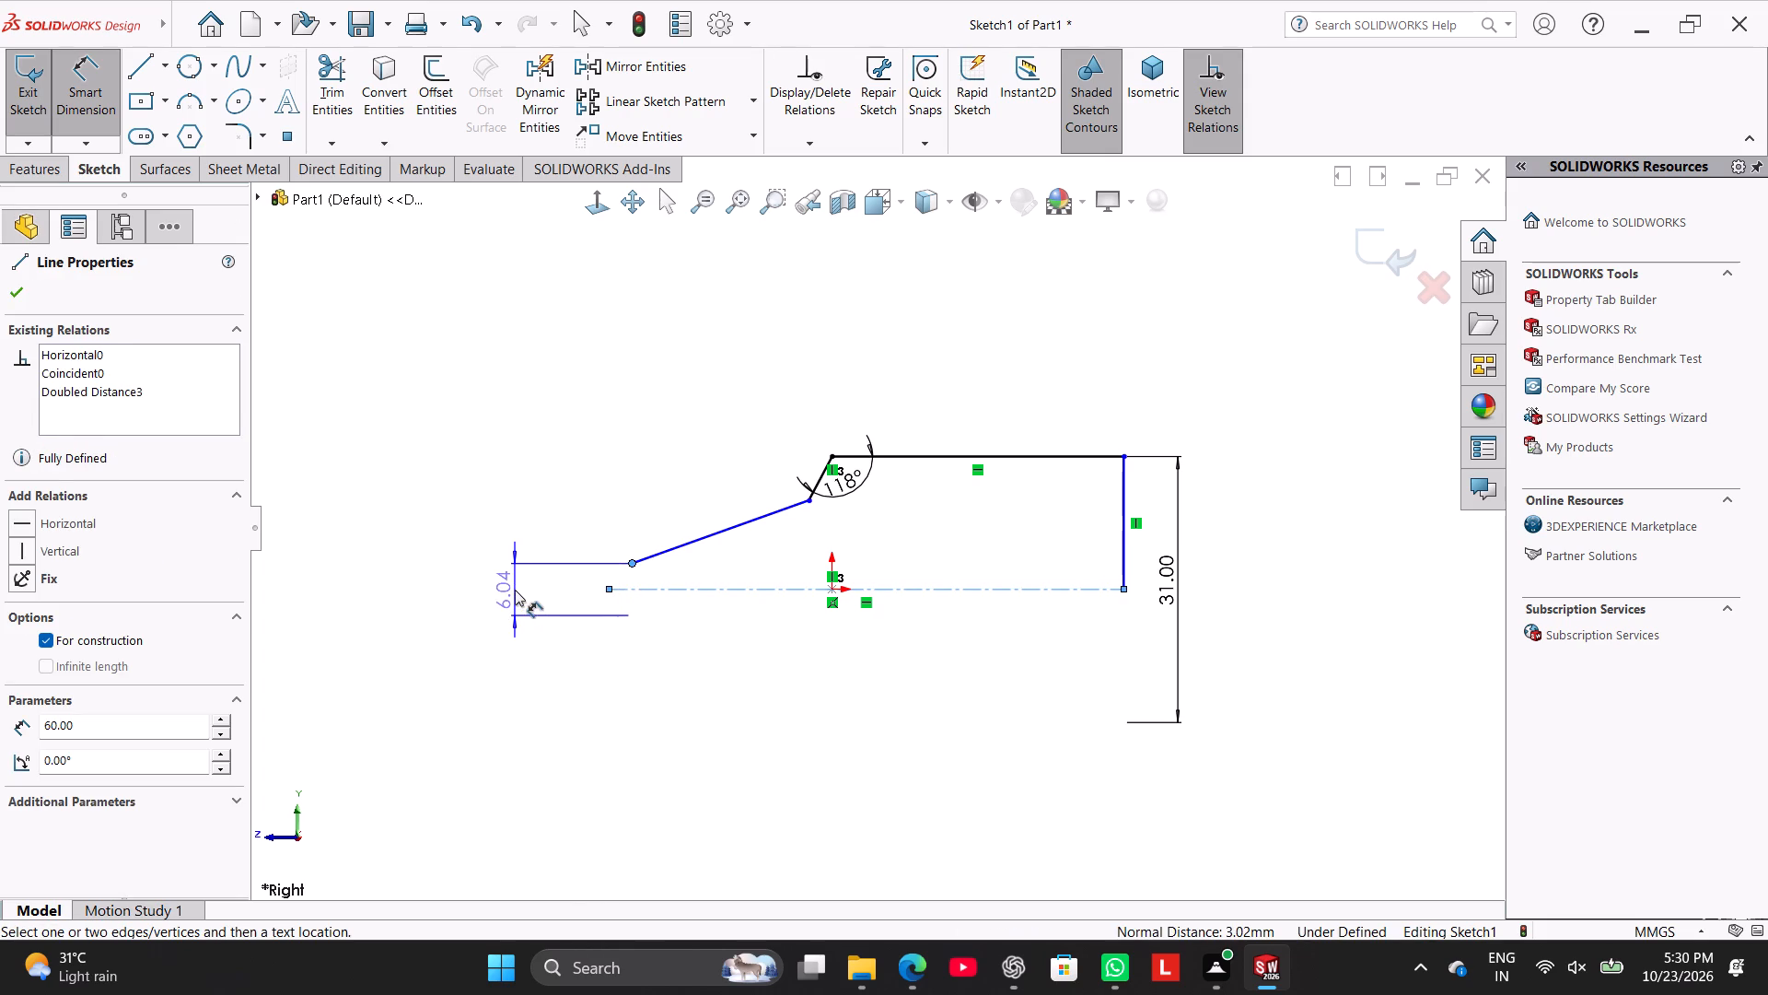
click(515, 590)
text(18)
key(Return)
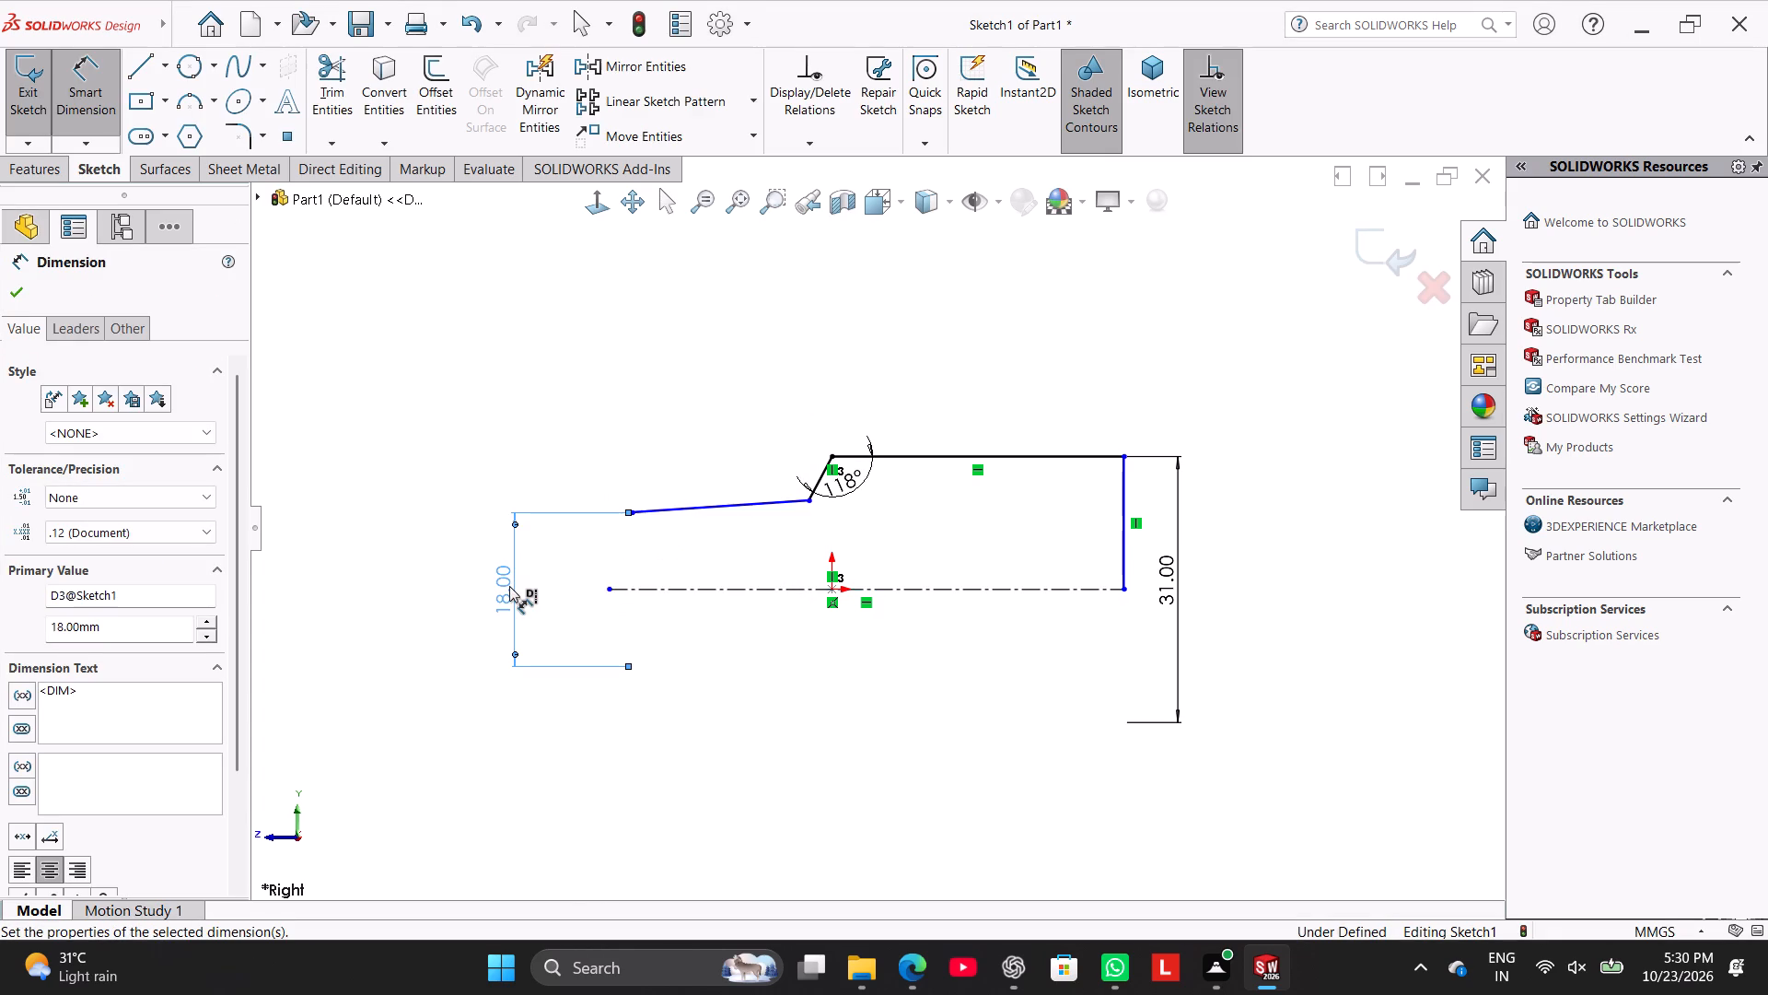
right_click(425, 421)
click(490, 483)
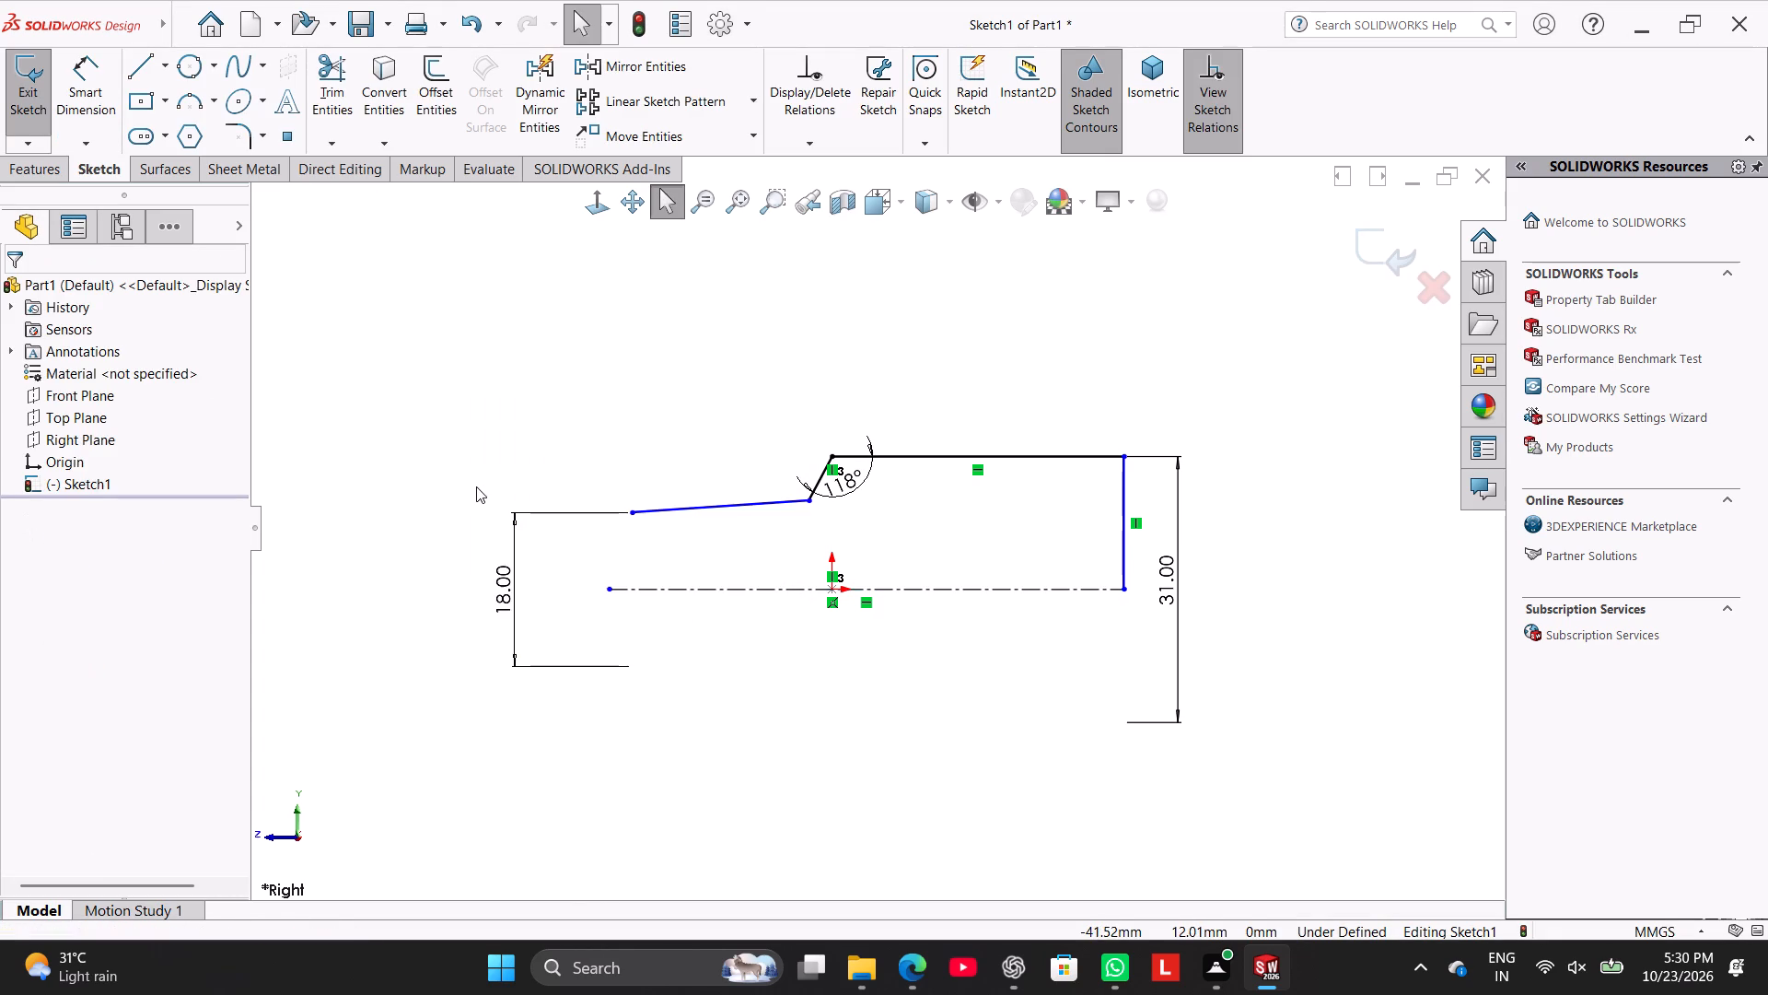
Move the sloped line's free endpoint outward so that it sits directly above the centerline's end.
drag(632, 512, 584, 509)
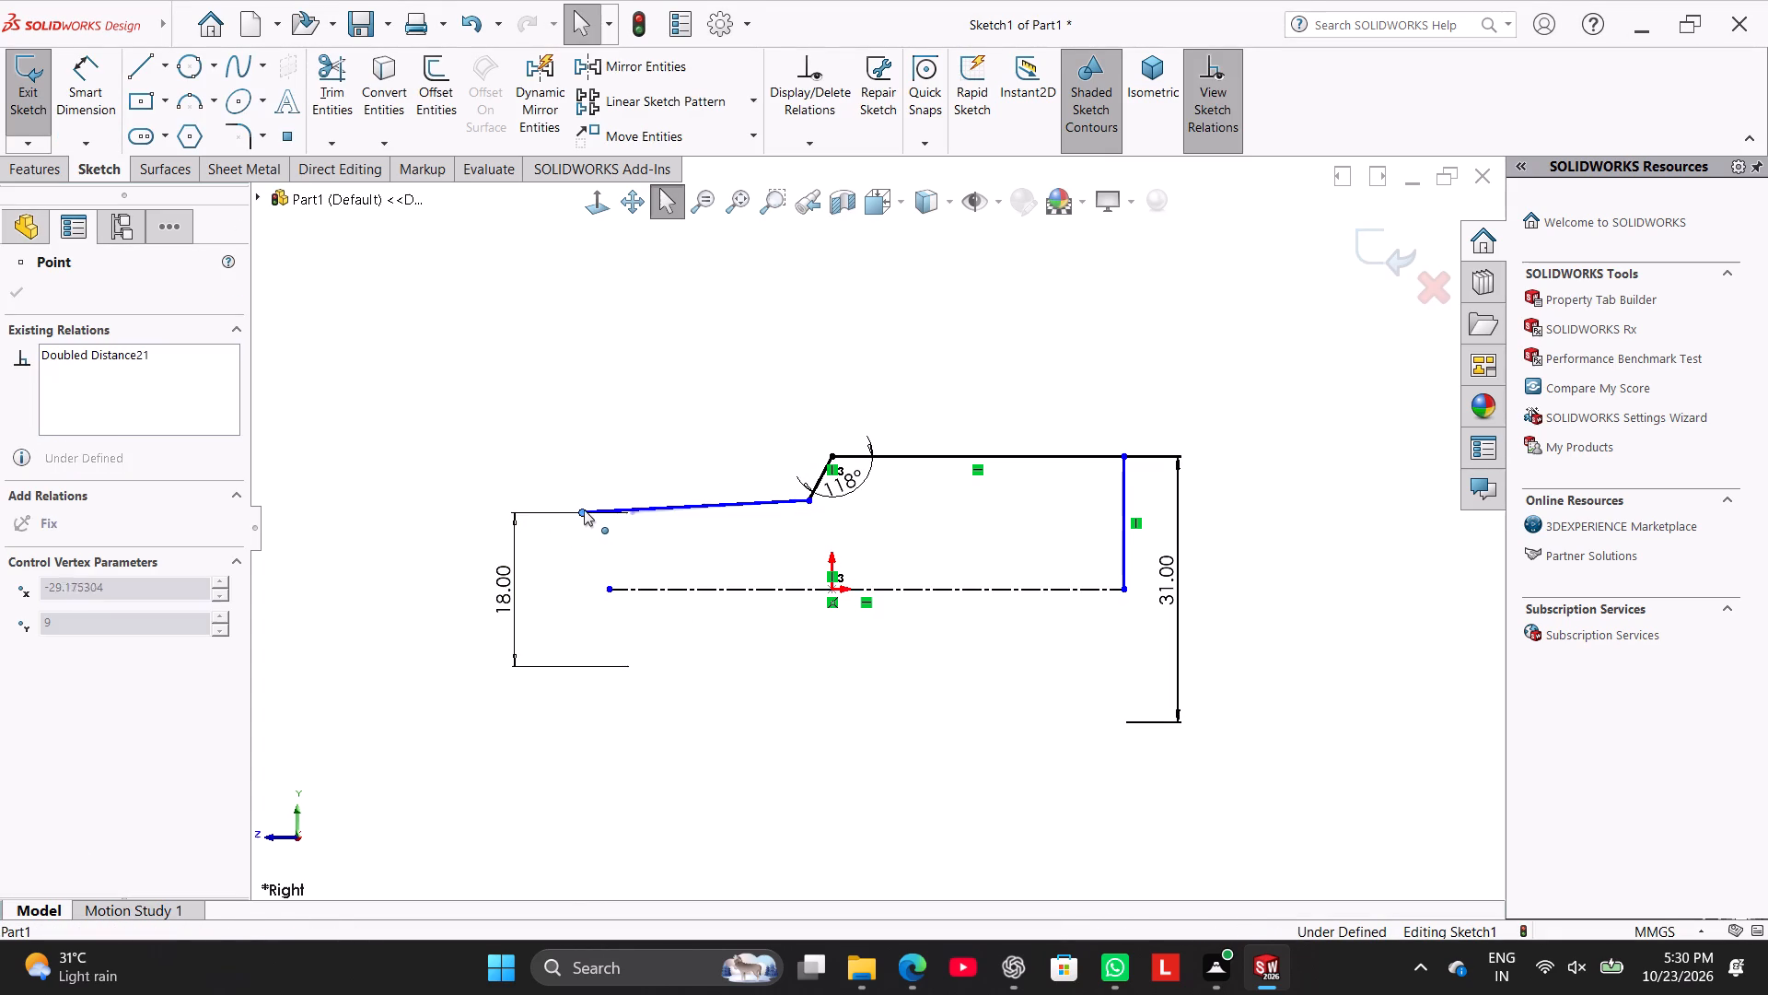
drag(584, 509, 611, 516)
click(495, 388)
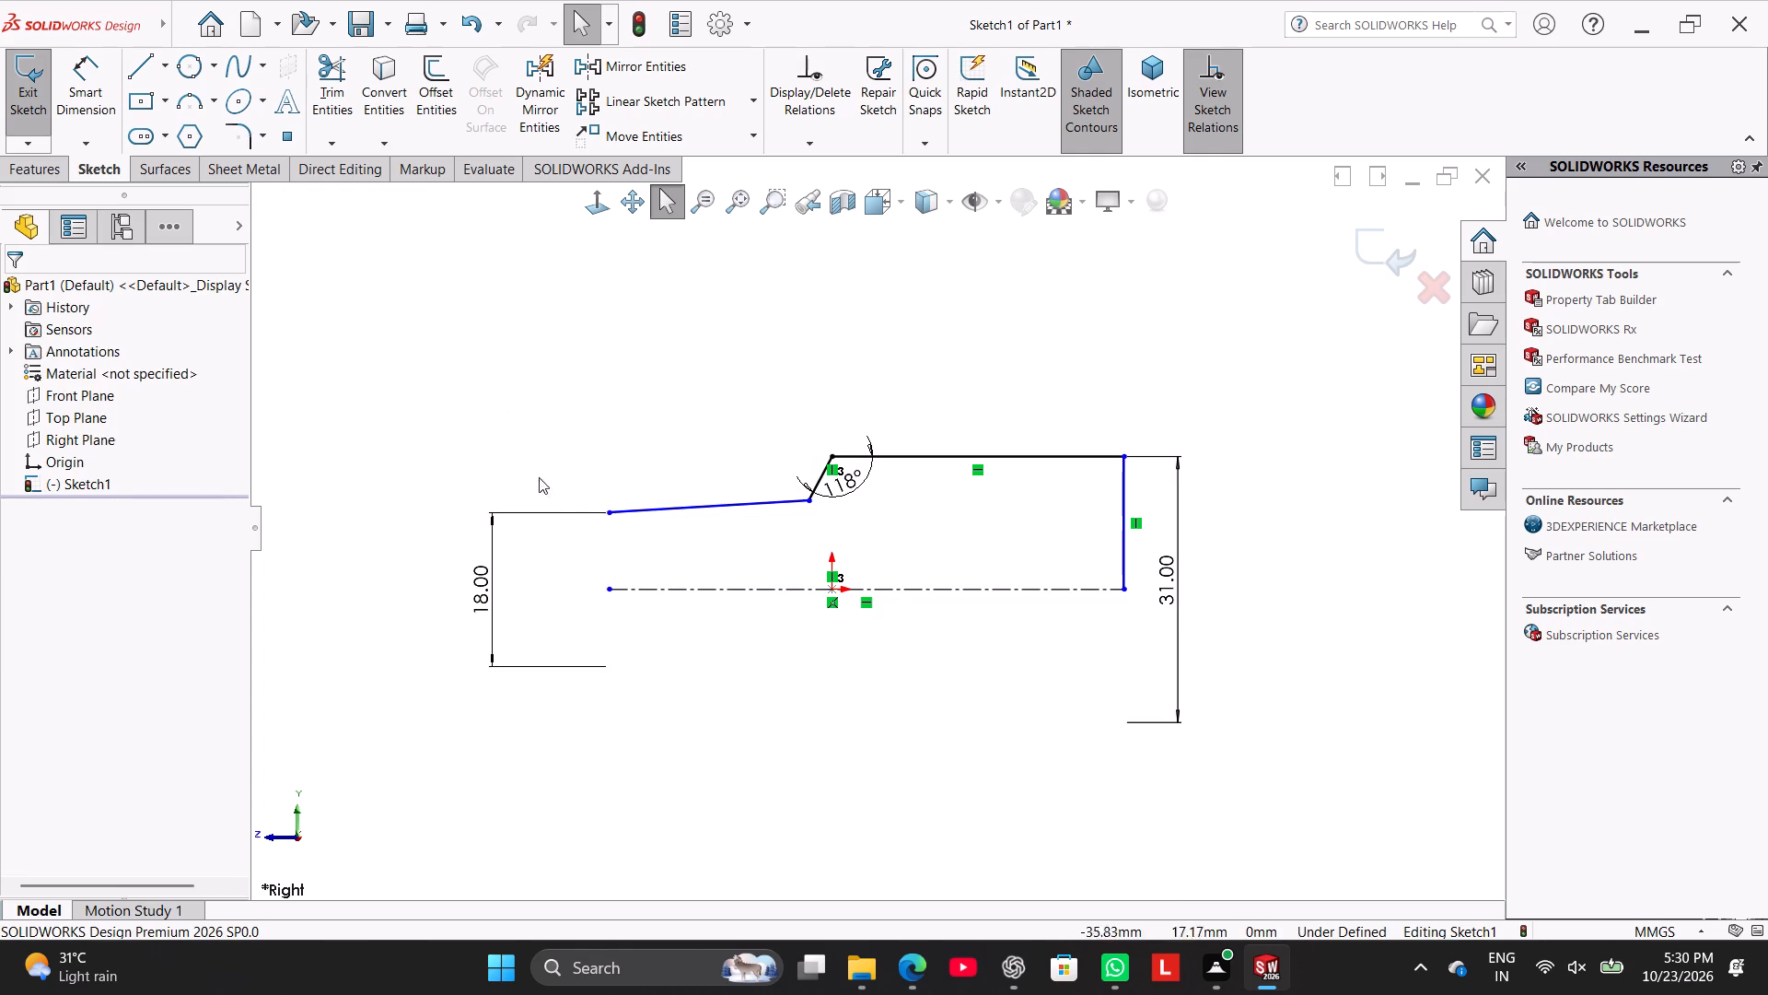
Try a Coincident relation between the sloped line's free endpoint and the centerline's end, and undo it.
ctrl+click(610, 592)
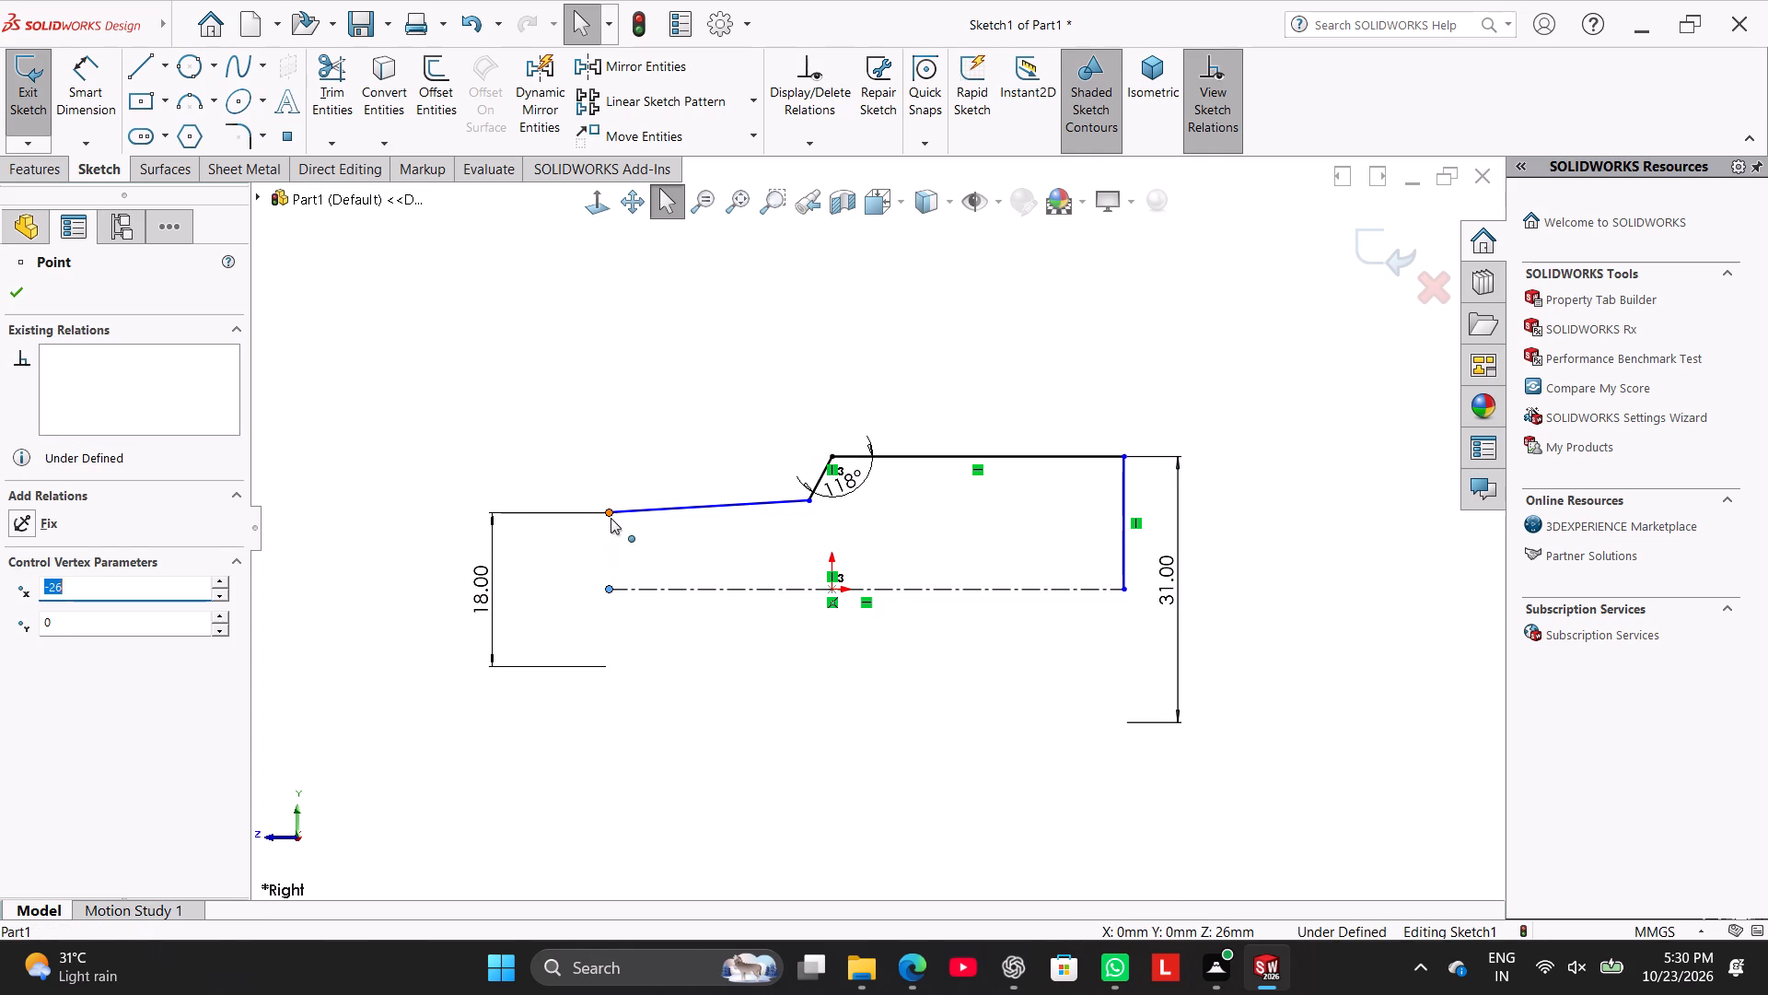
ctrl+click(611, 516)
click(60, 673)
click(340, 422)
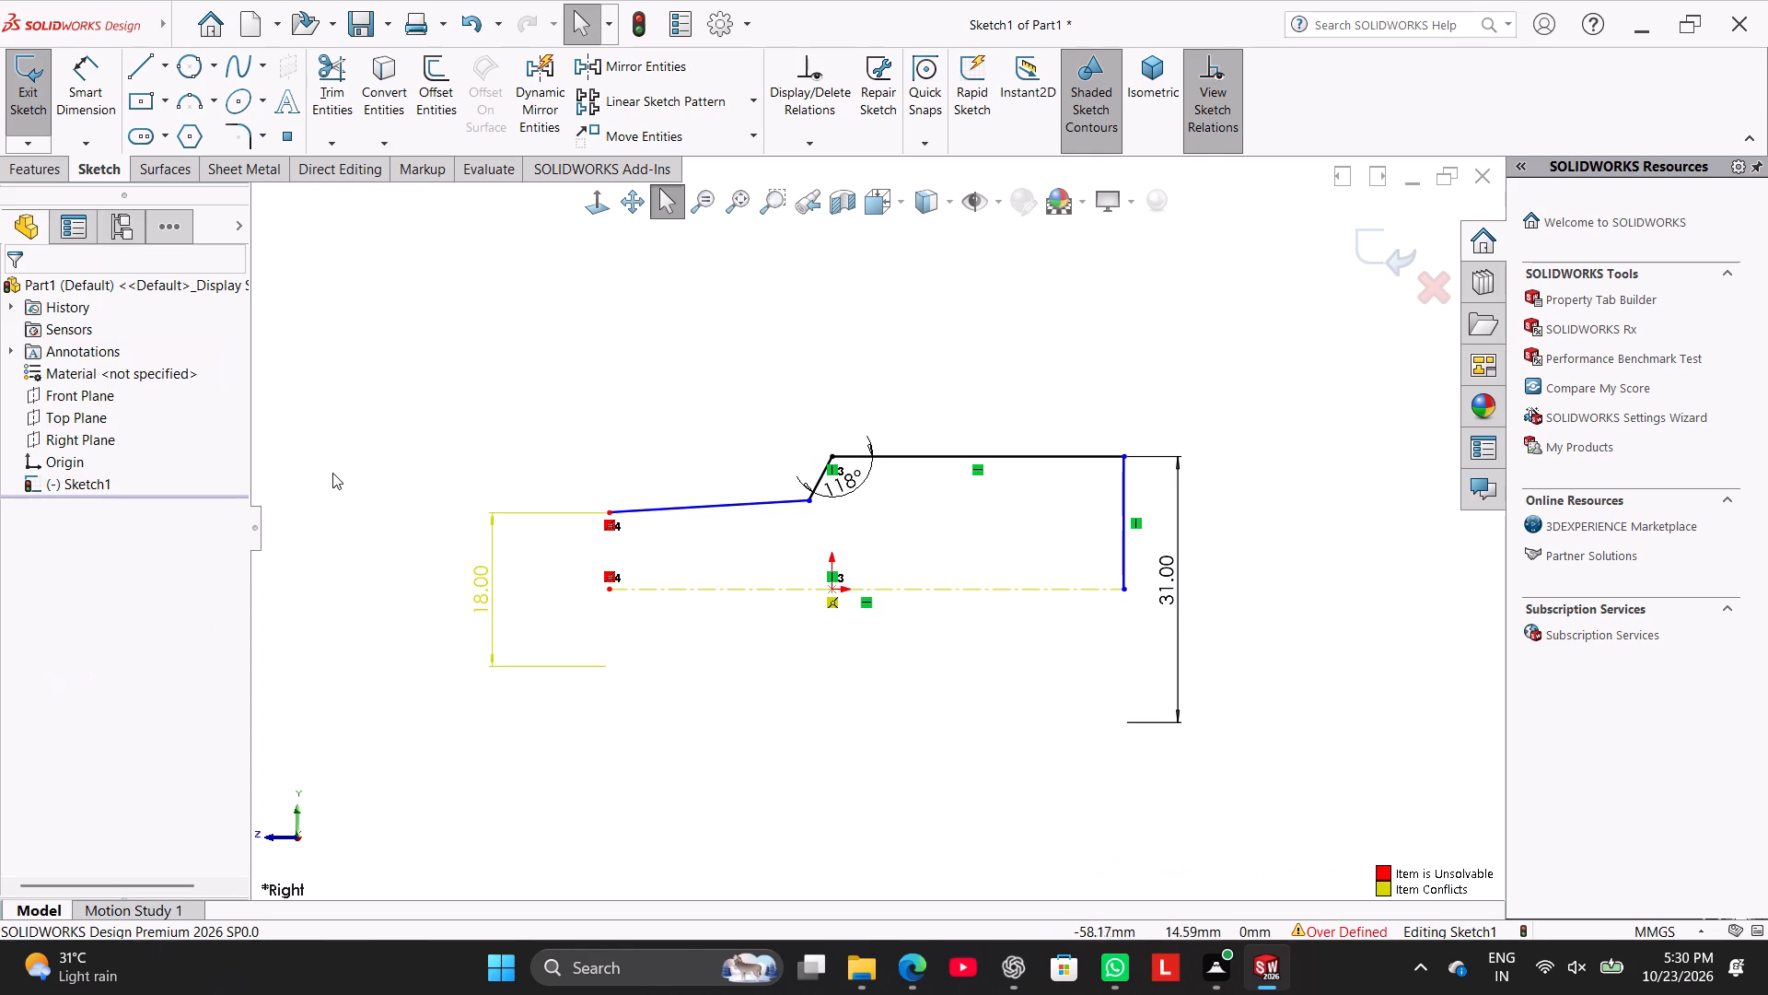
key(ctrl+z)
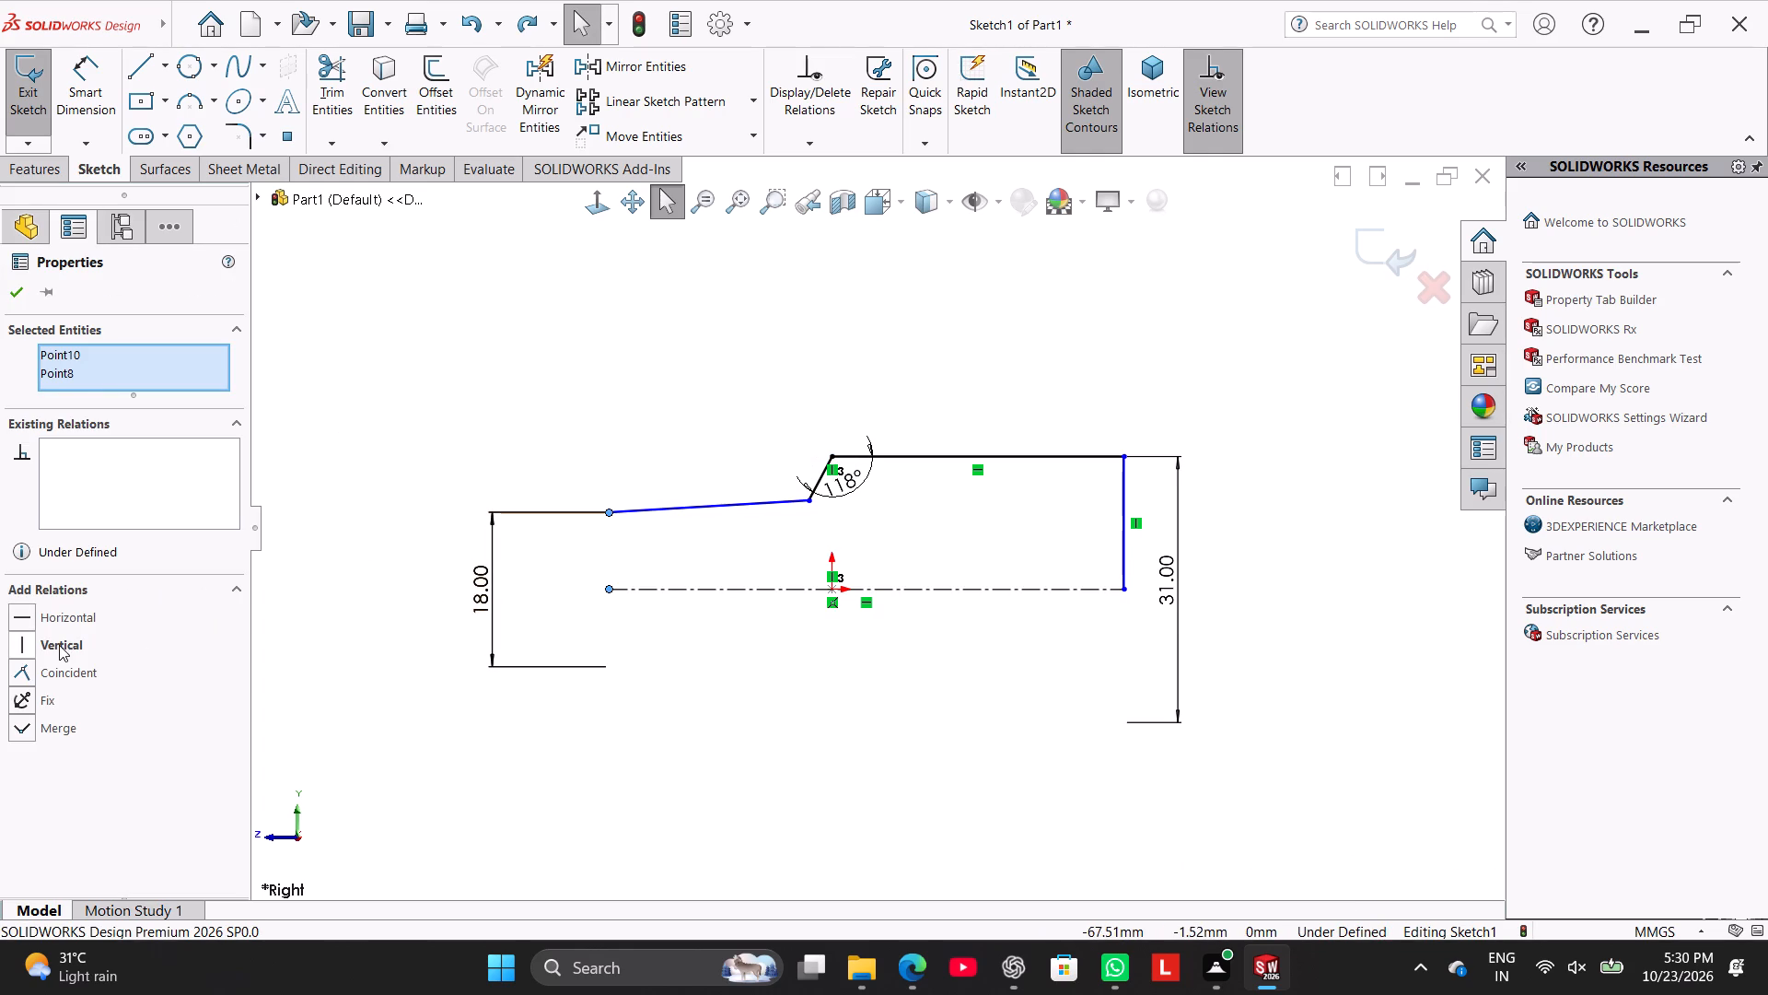
Add a Vertical relation between the sloped line's free endpoint and the centerline's end.
click(59, 645)
click(360, 415)
Dimension the centerline's length as 60 mm, placing the dimension below the profile.
click(82, 86)
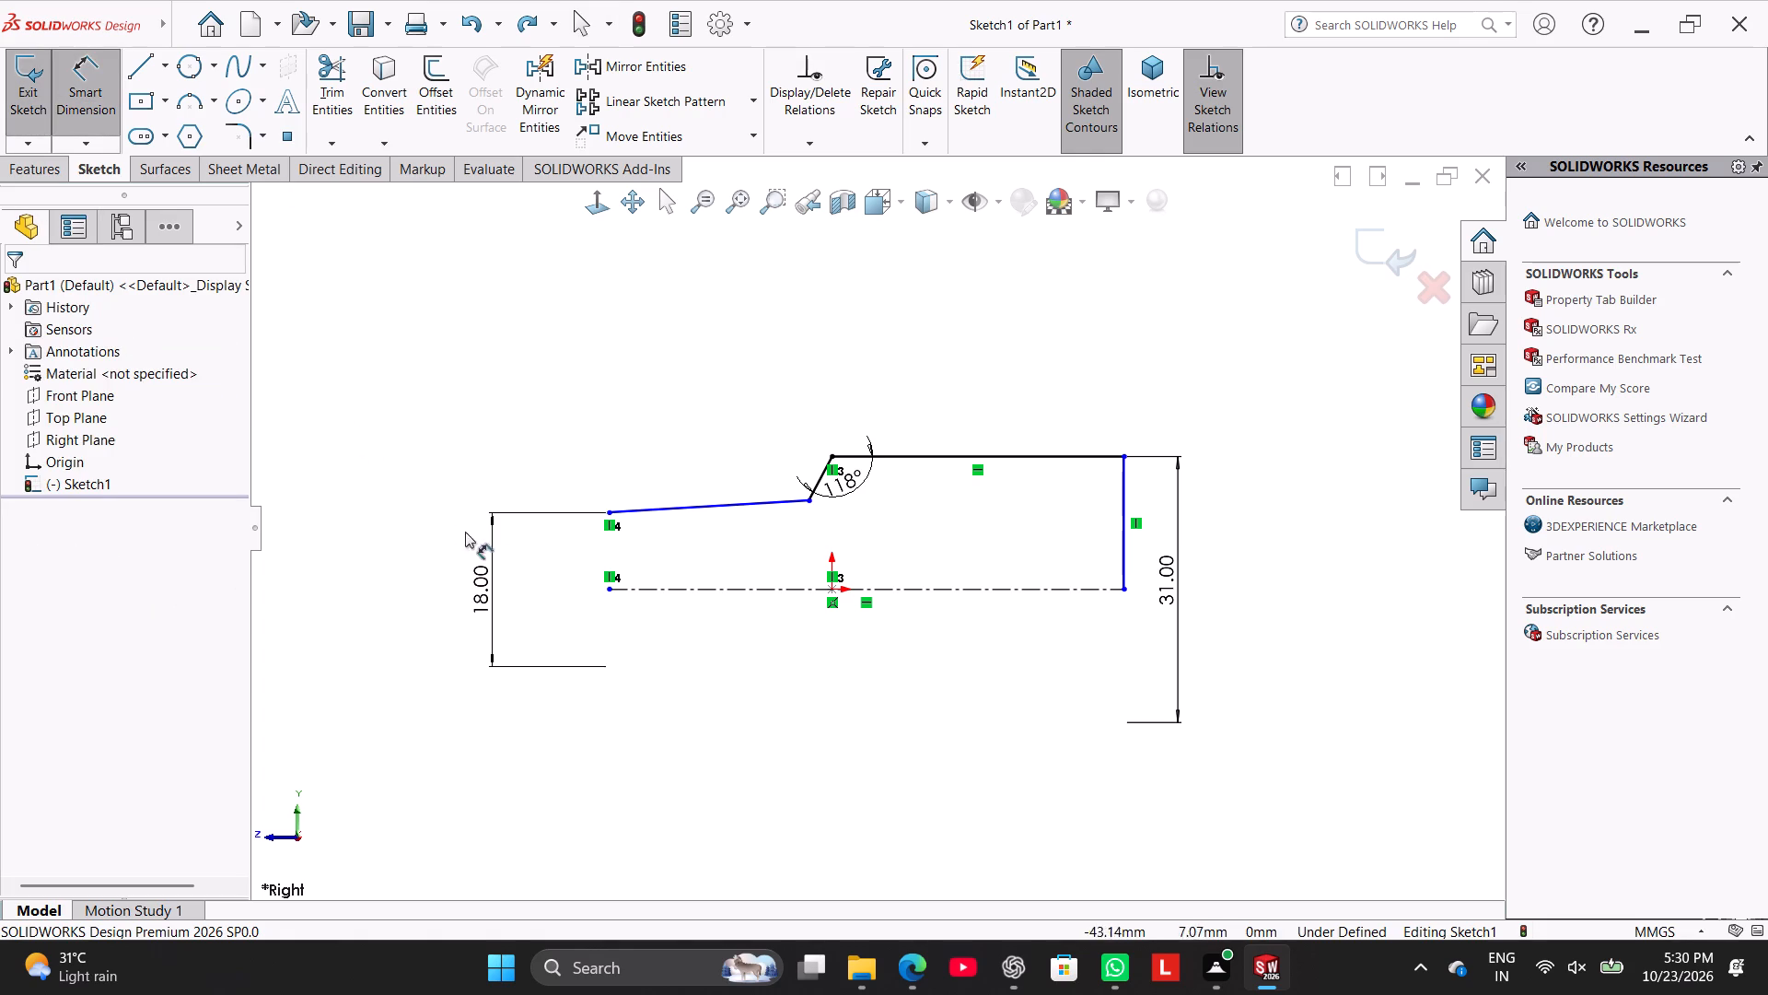
drag(689, 593, 691, 606)
click(808, 742)
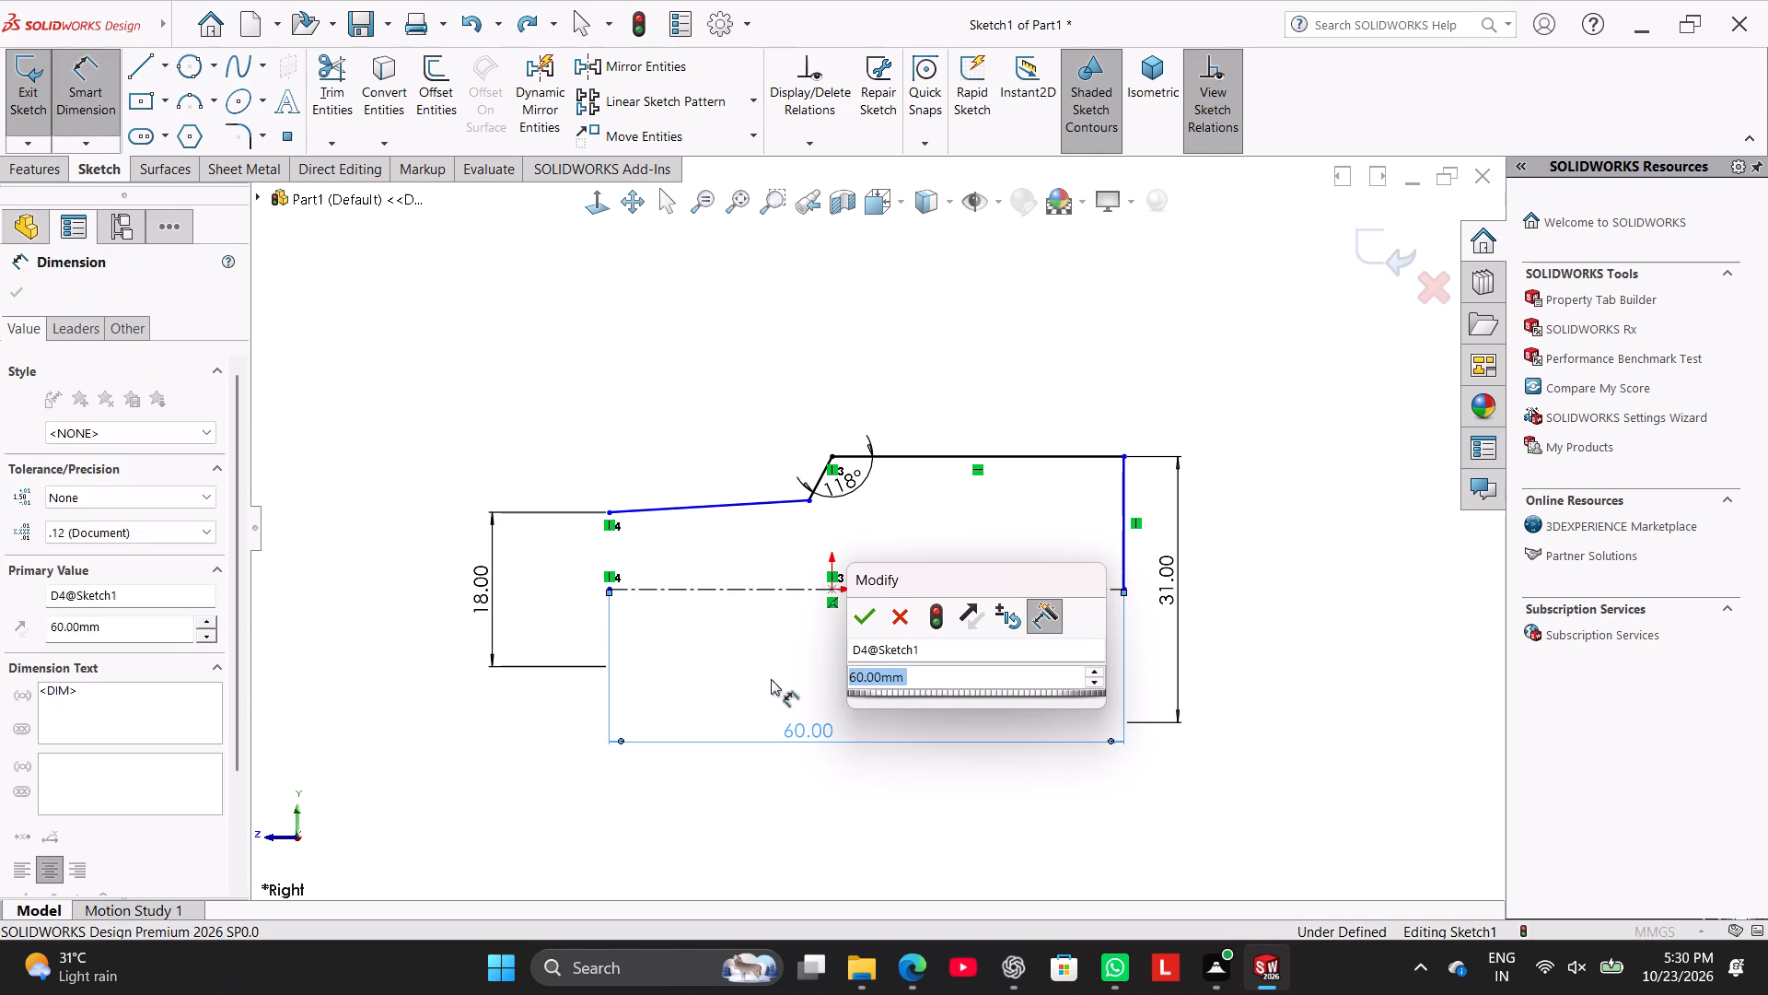
click(867, 615)
right_click(552, 385)
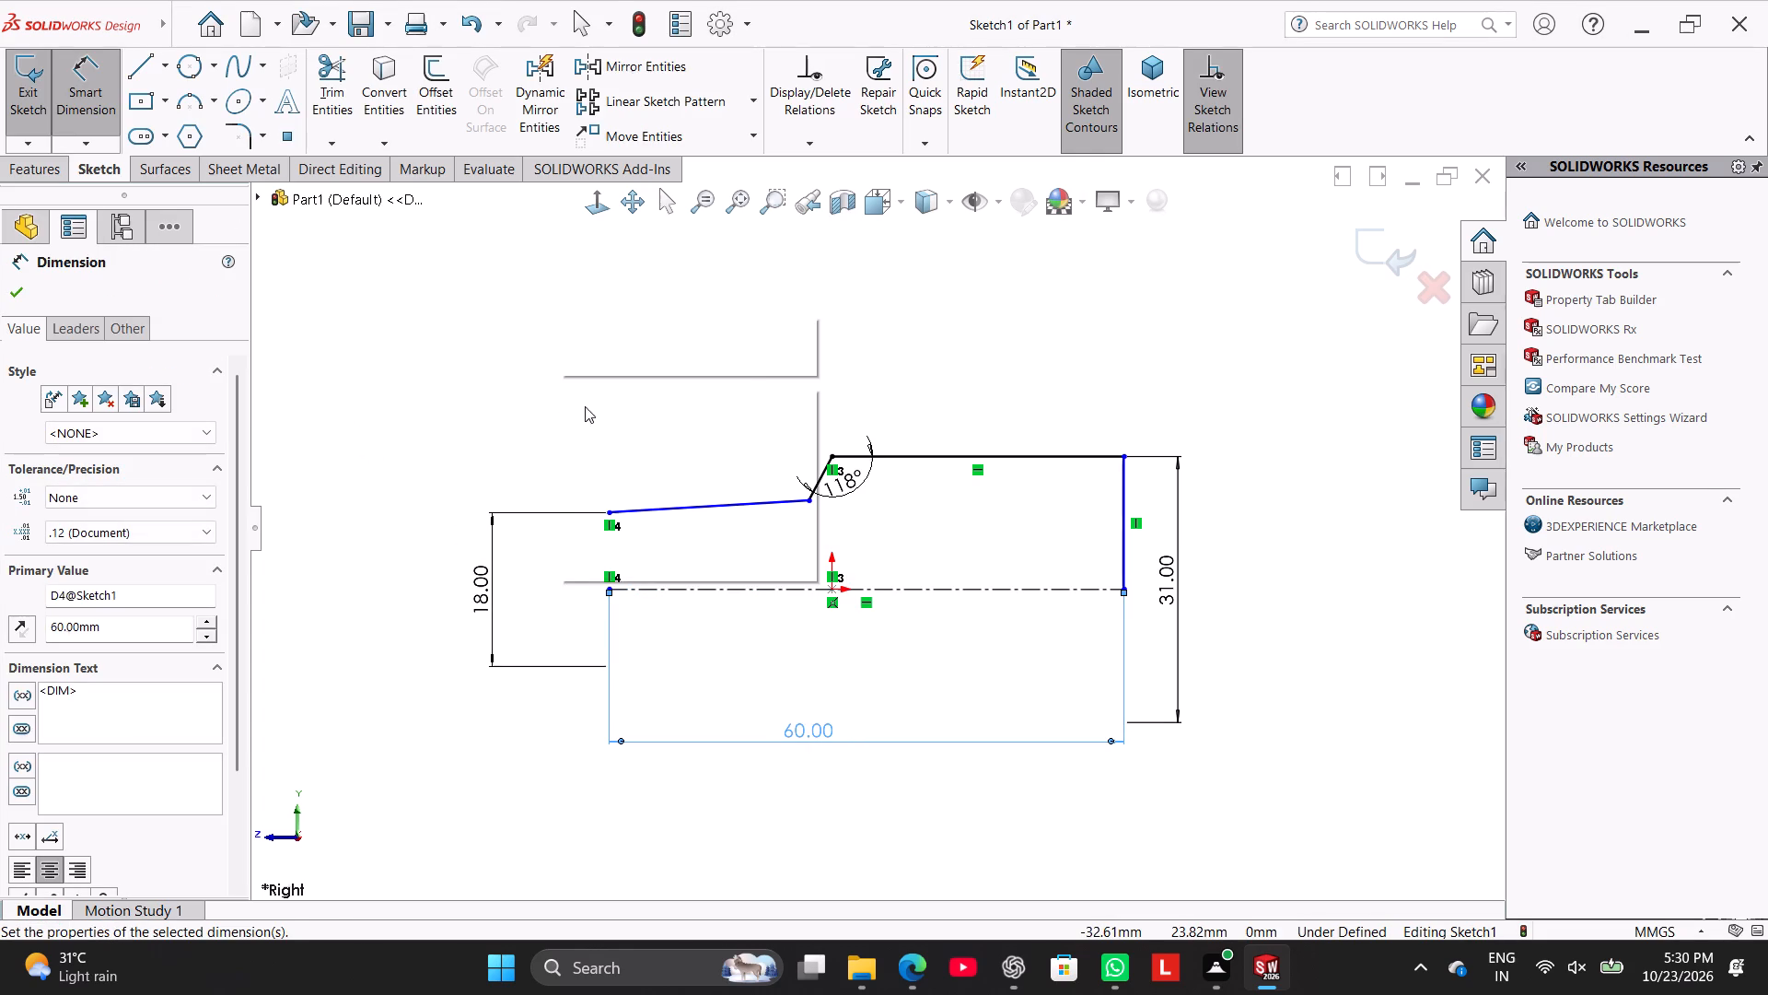
click(617, 443)
Add a 26 mm horizontal dimension from the sloped line's free endpoint to the start of the top horizontal line.
click(92, 79)
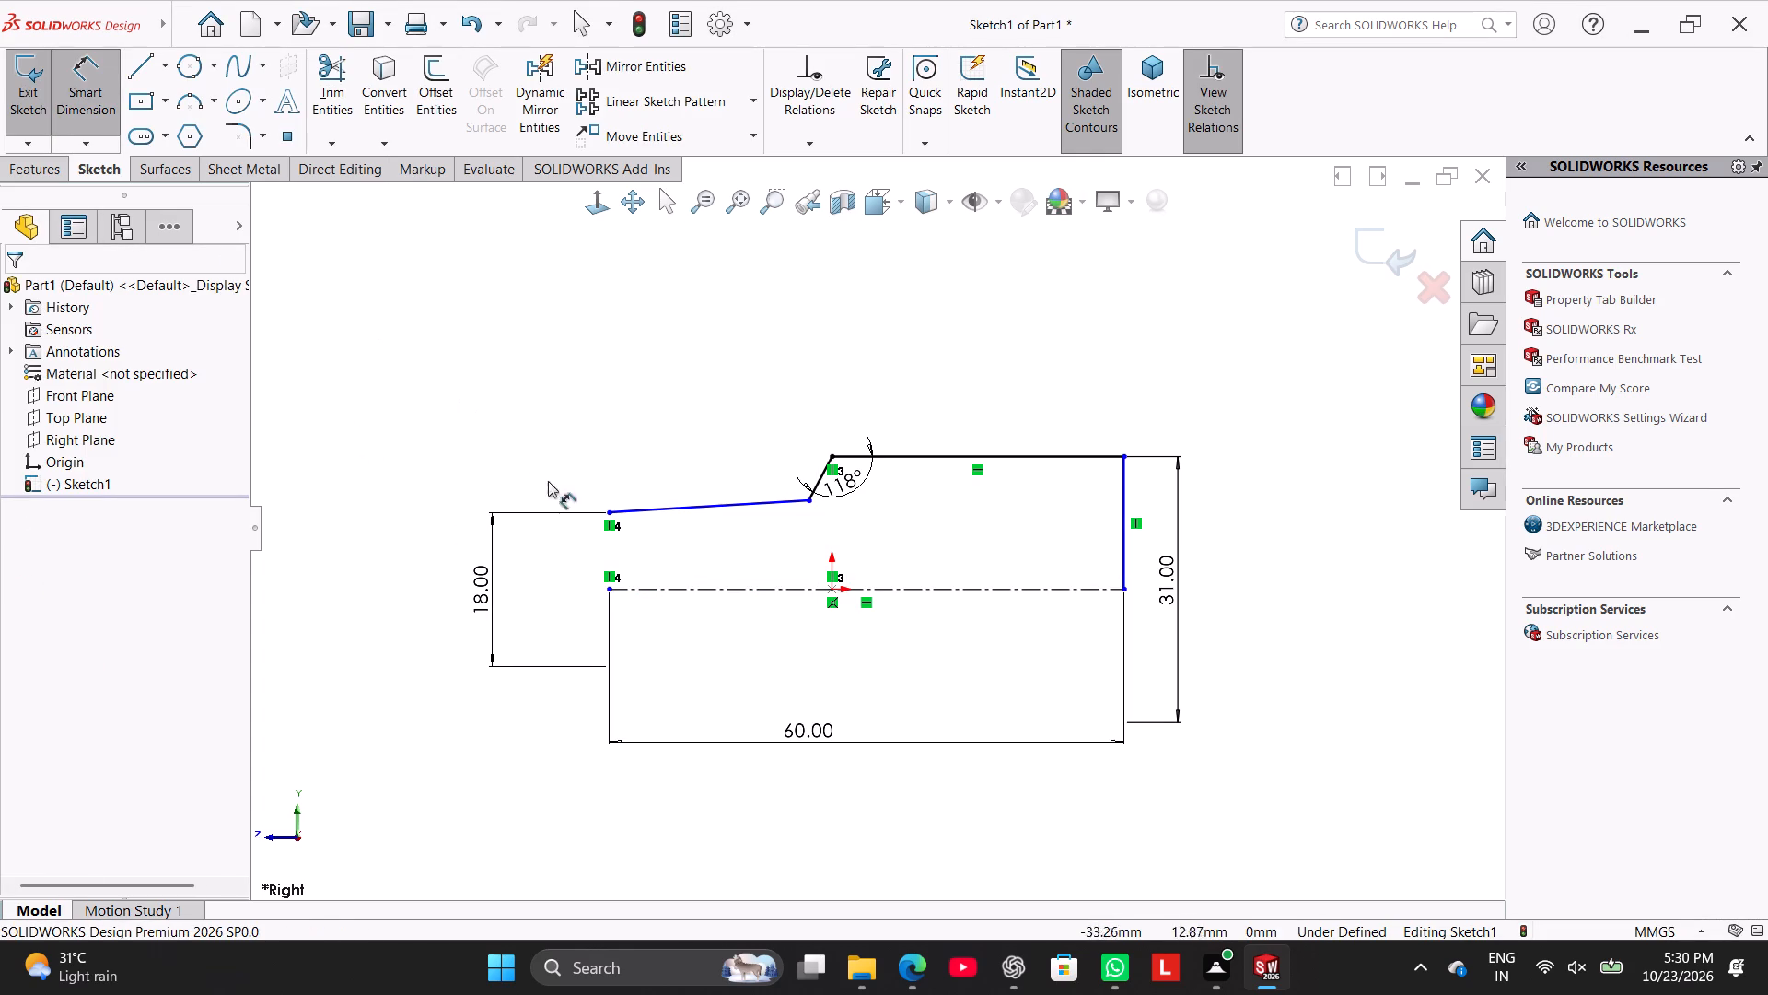
click(606, 513)
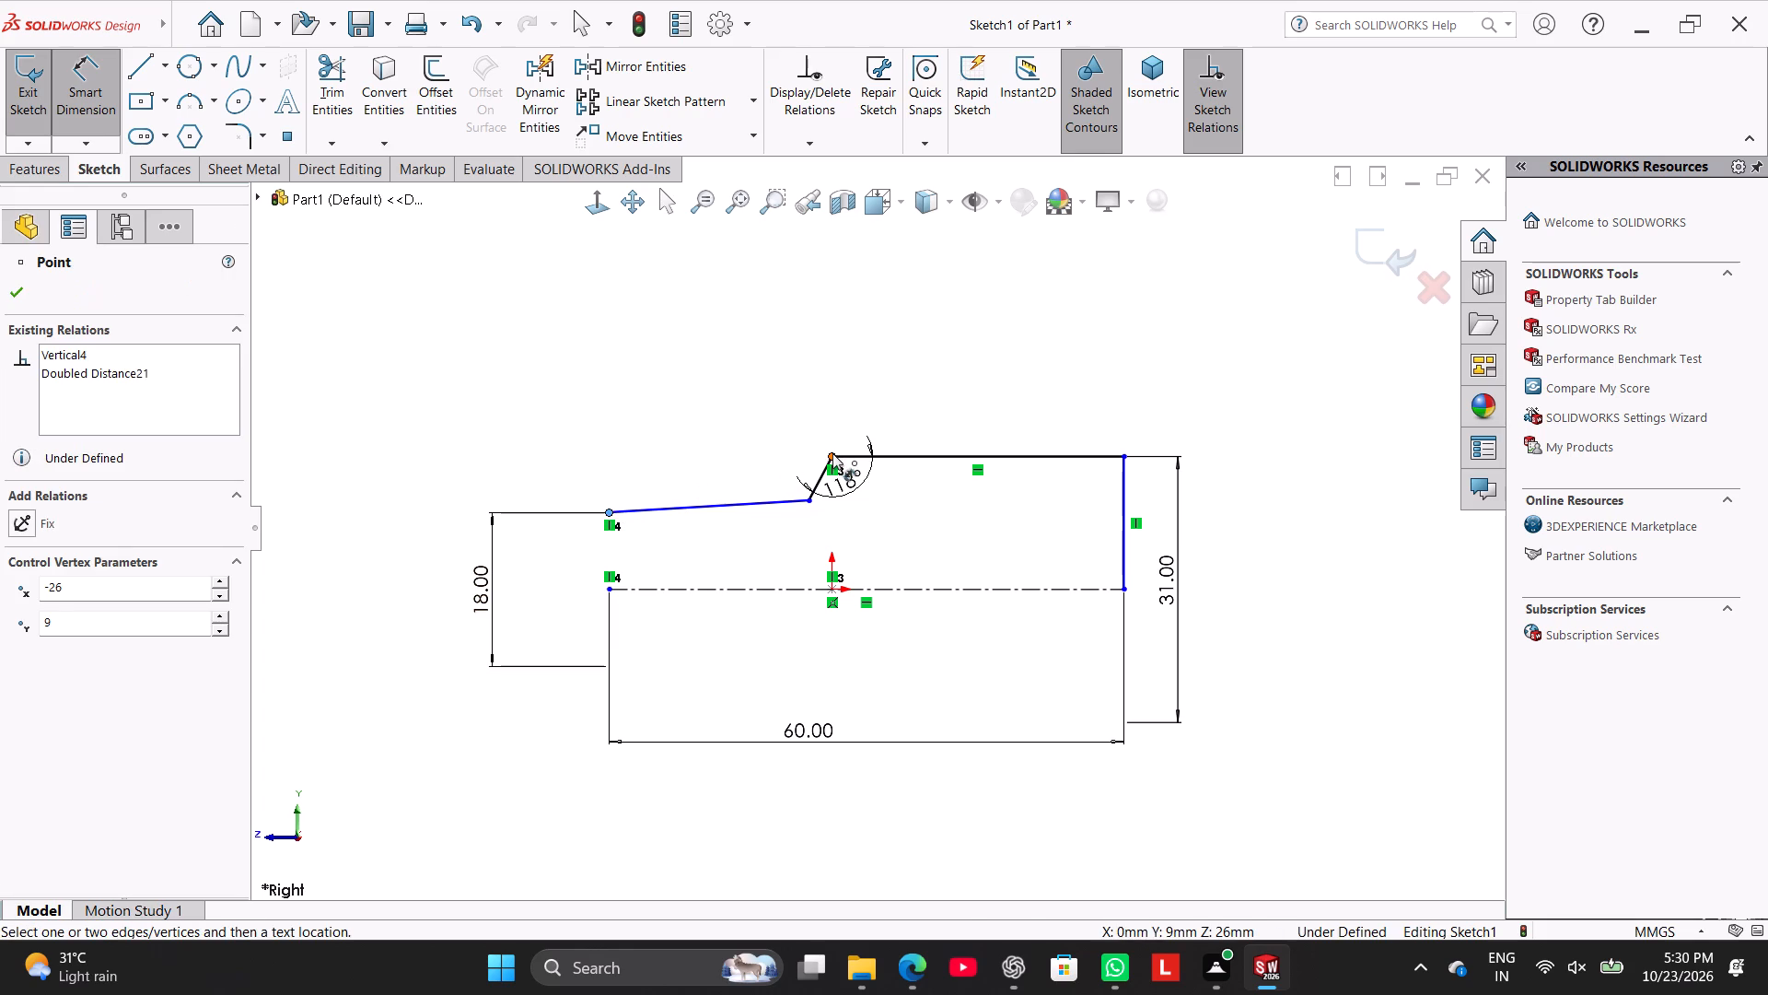
click(832, 453)
click(716, 397)
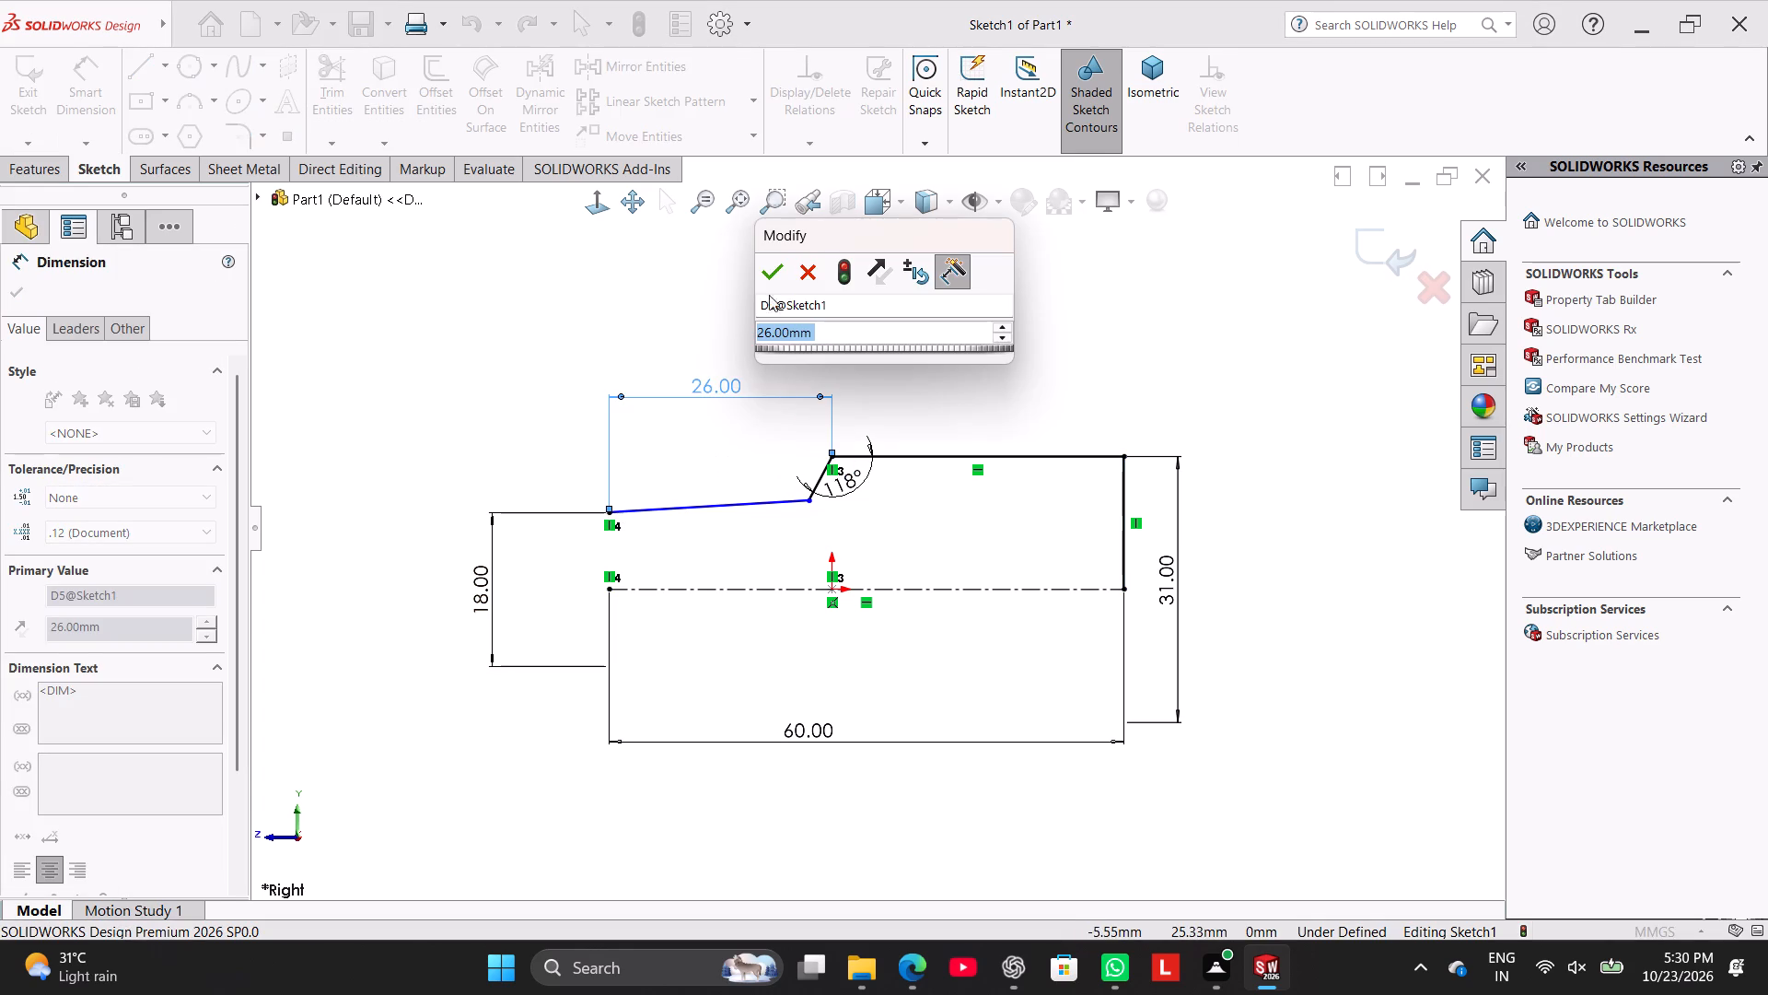
click(767, 280)
right_click(400, 412)
click(458, 468)
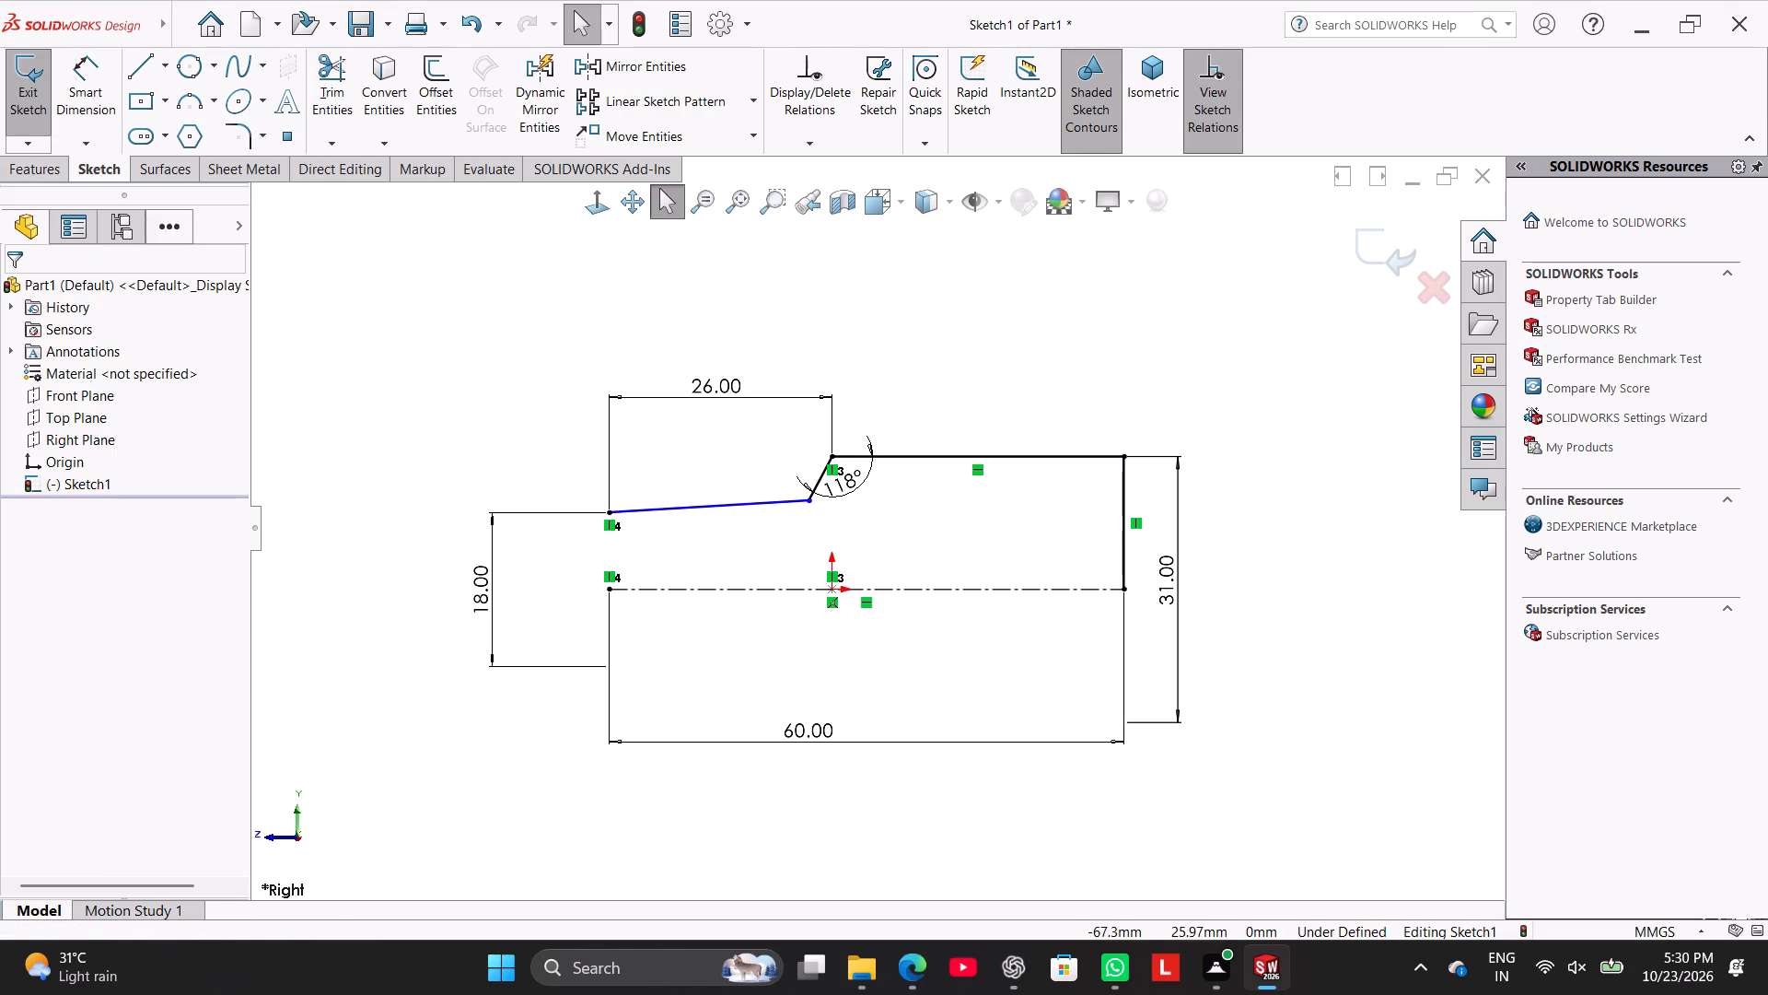
Dimension the angle between the long sloped line and the centerline as 6°.
click(80, 92)
click(734, 591)
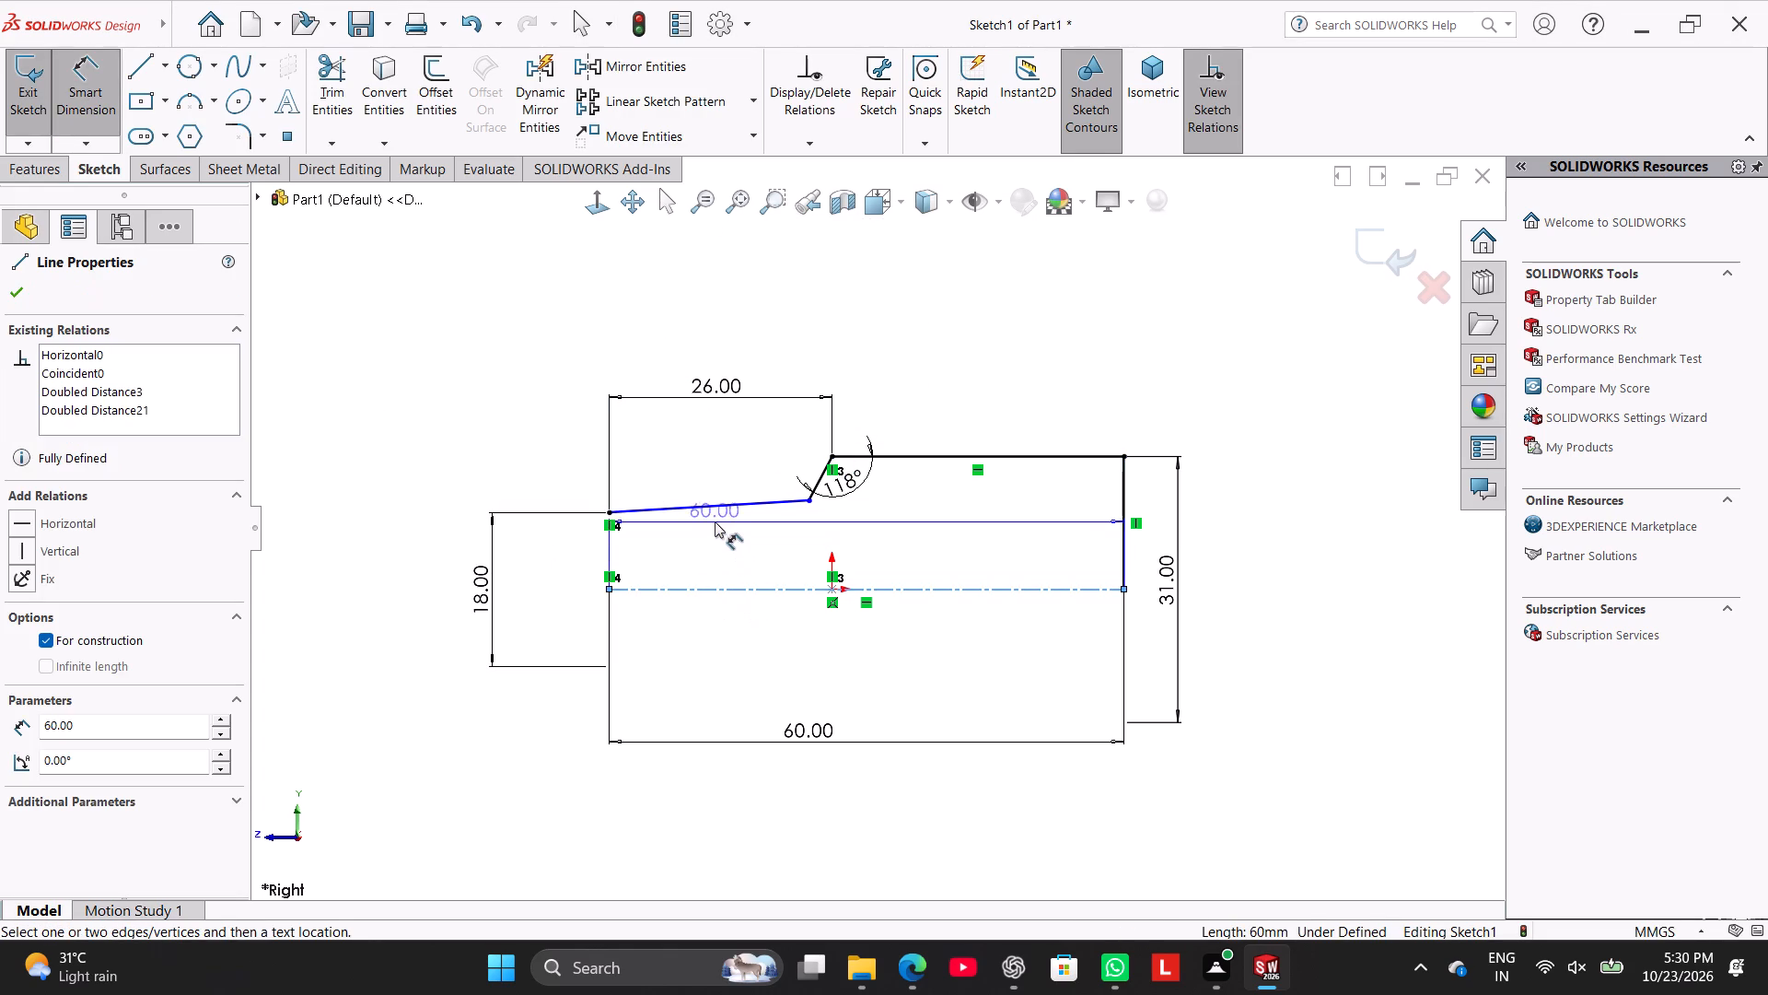
click(712, 506)
click(715, 557)
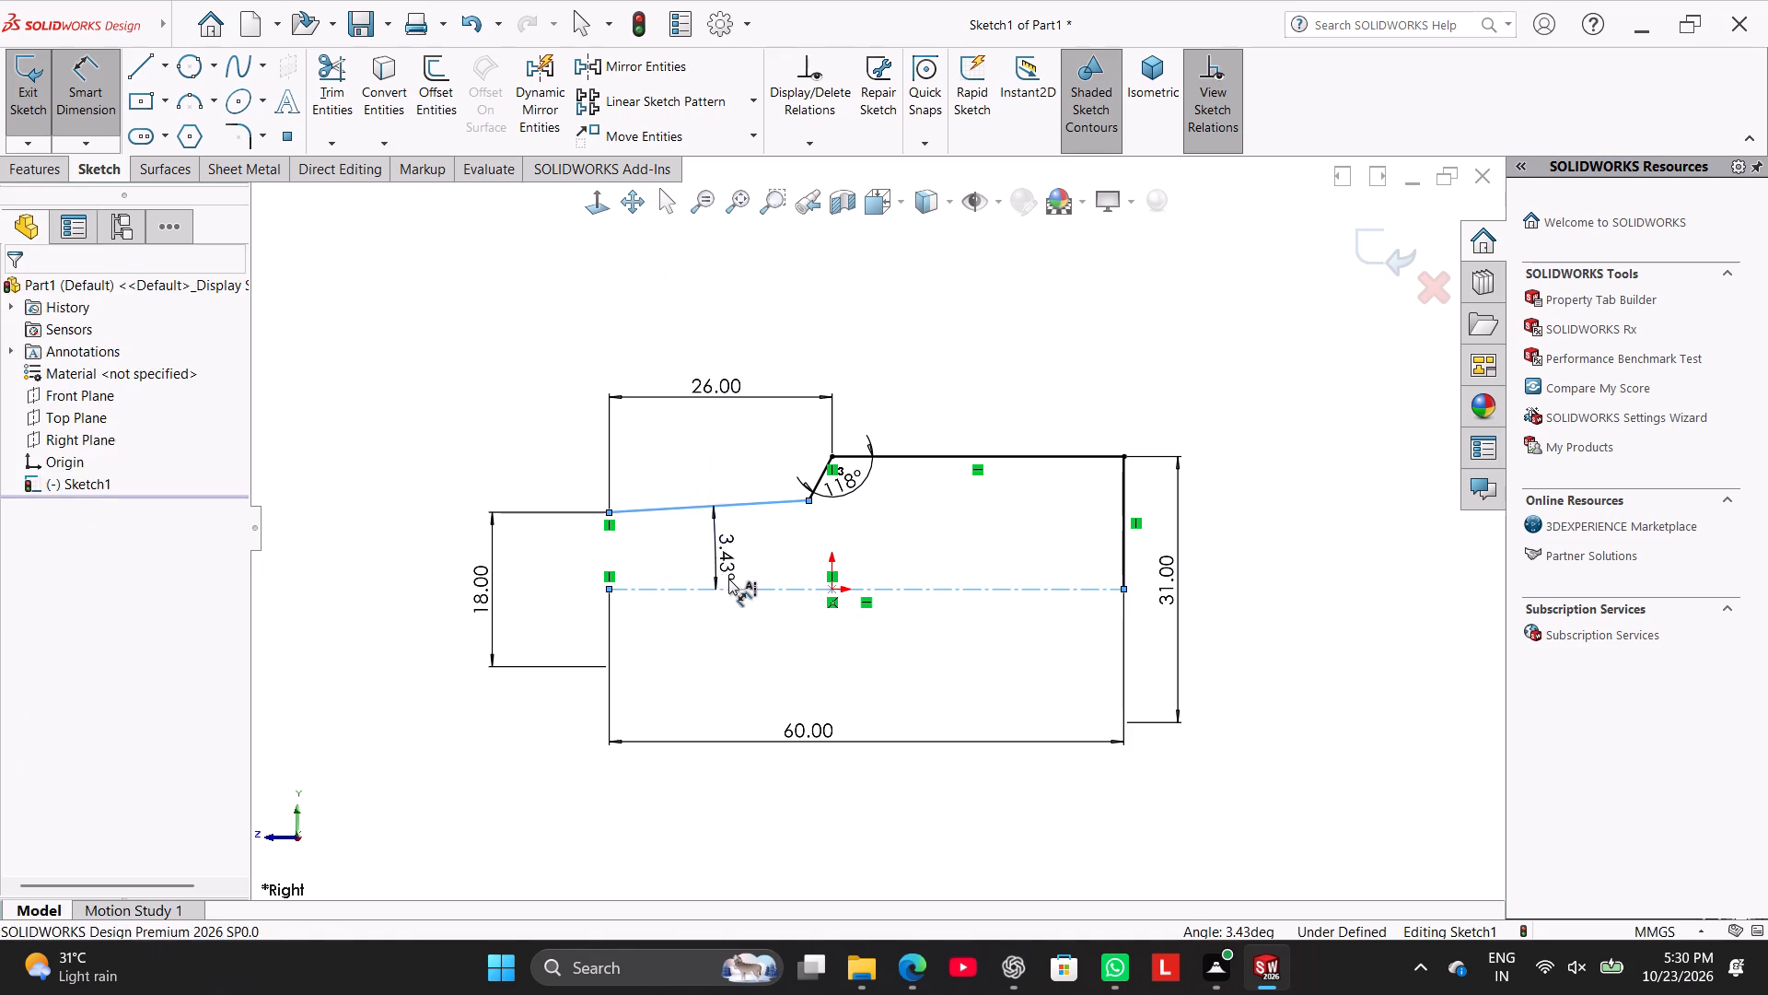
key(6)
key(Return)
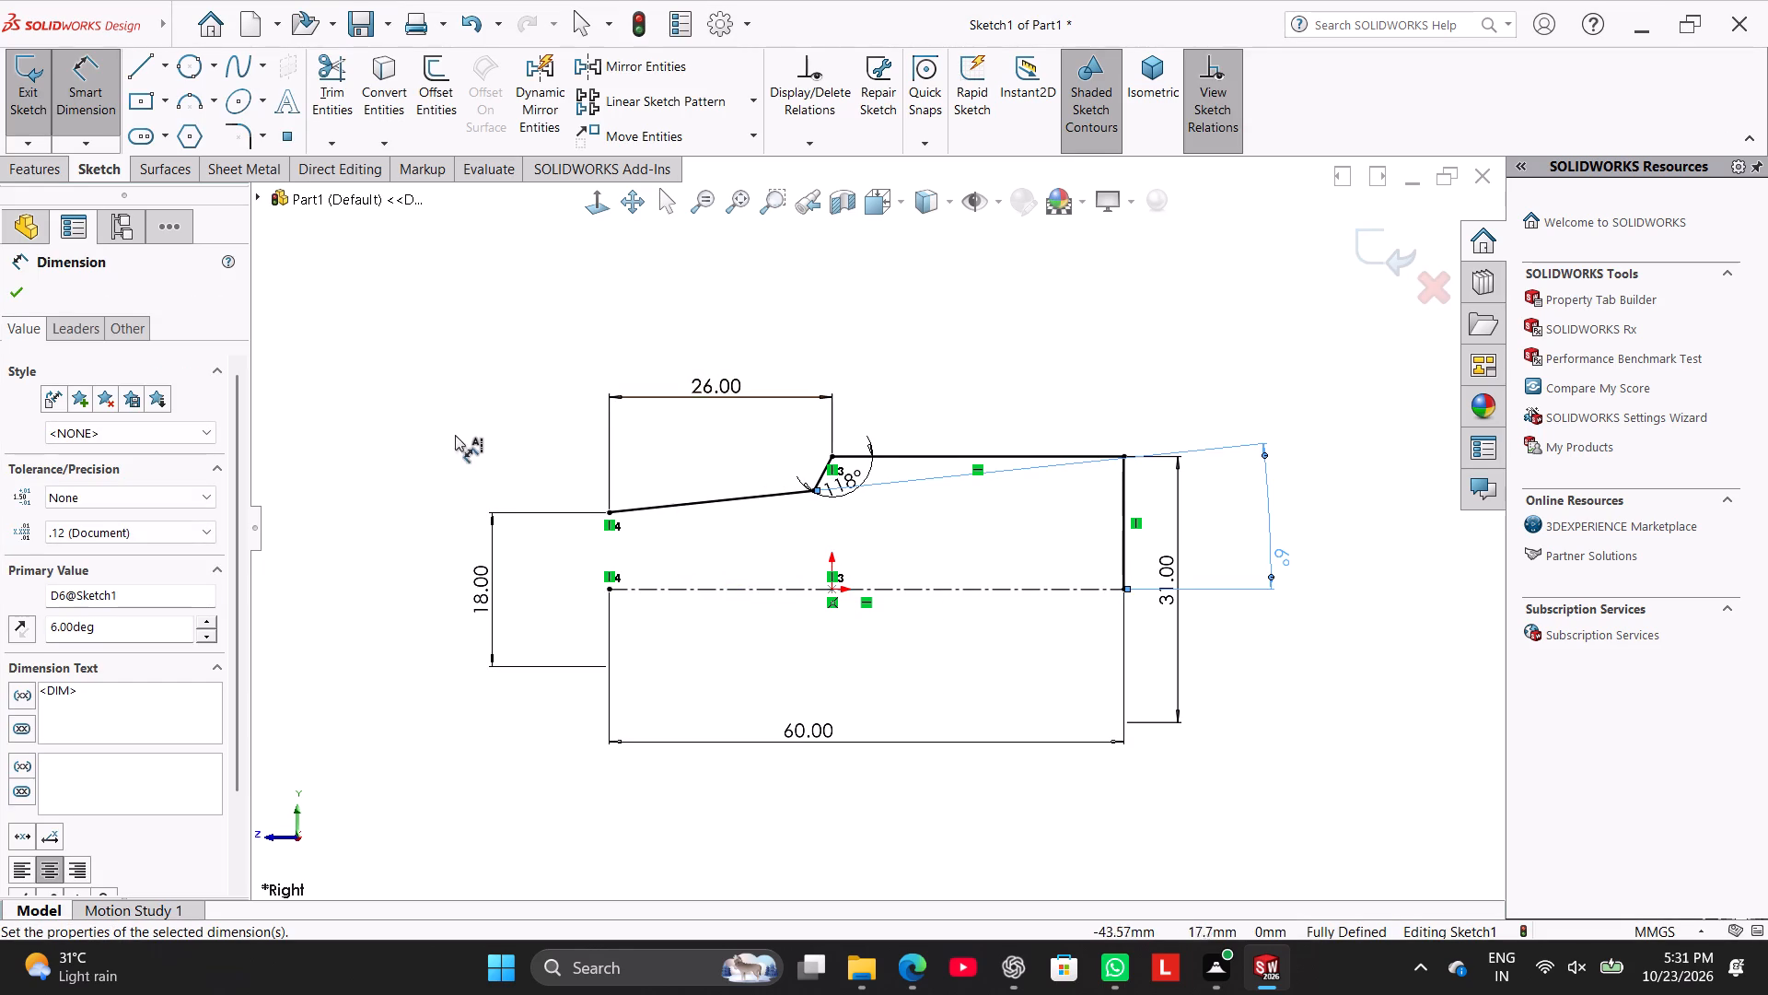
right_click(452, 432)
click(505, 479)
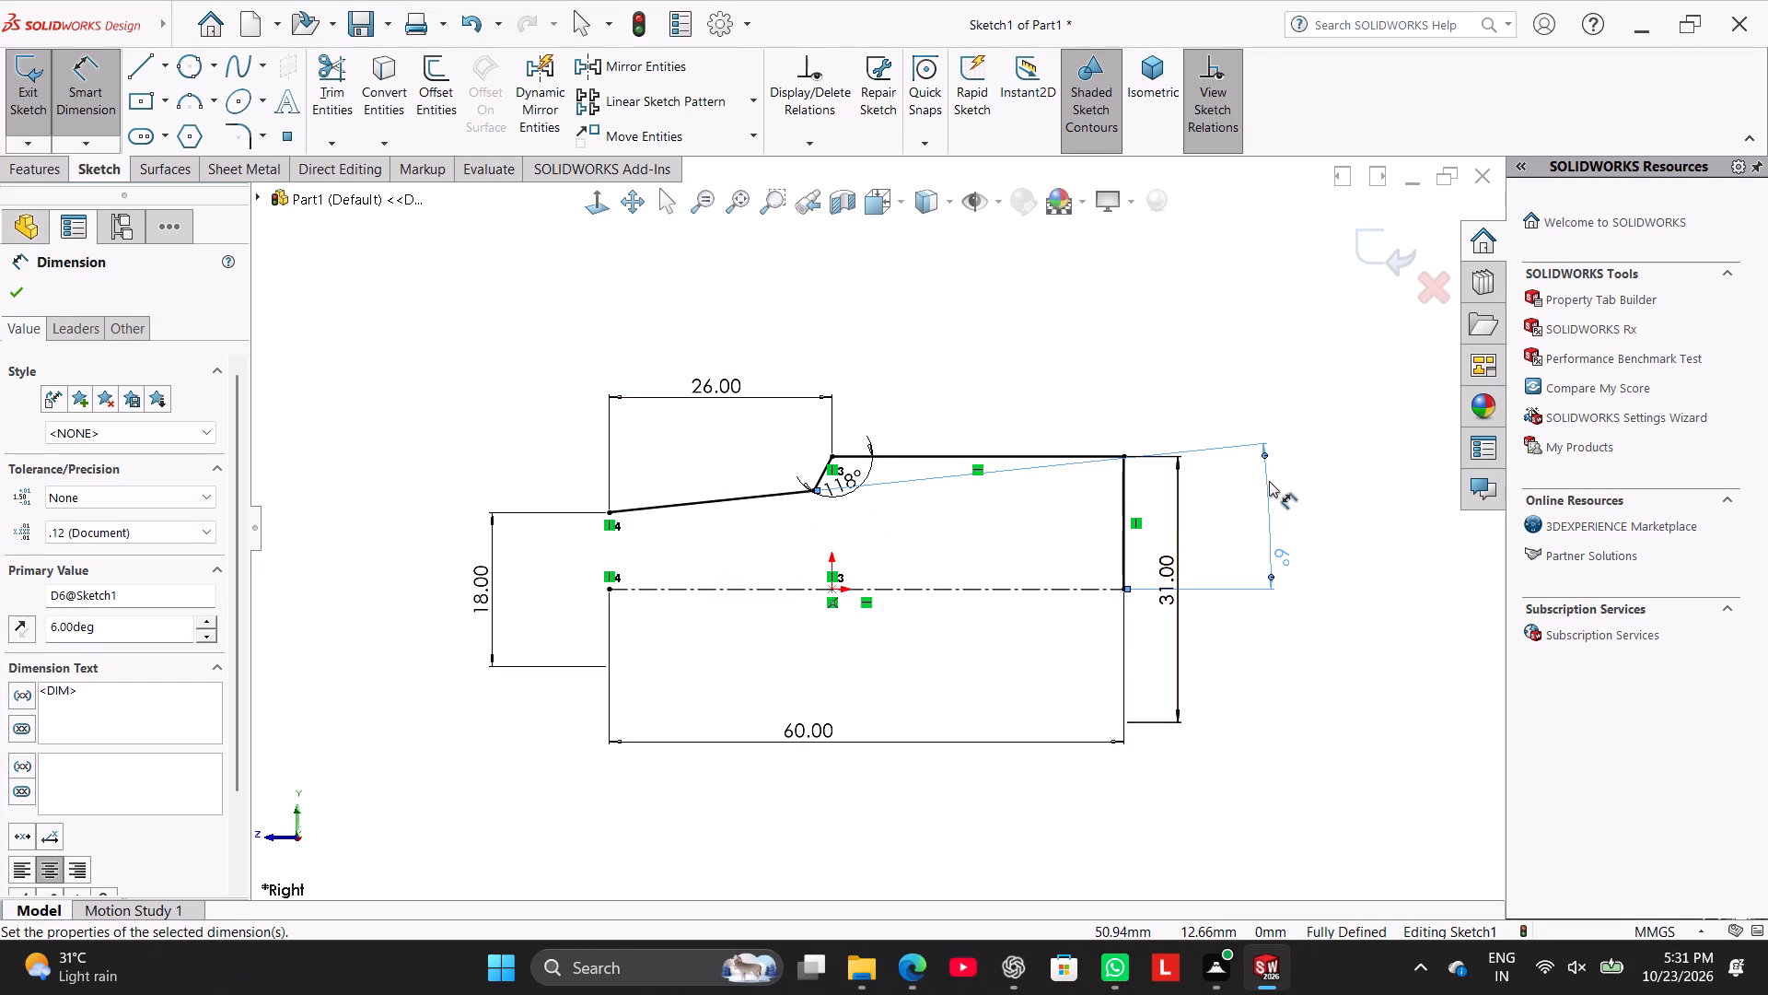
Move the 6° dimension inside the profile, between the sloped line and the centerline.
drag(1269, 481, 728, 523)
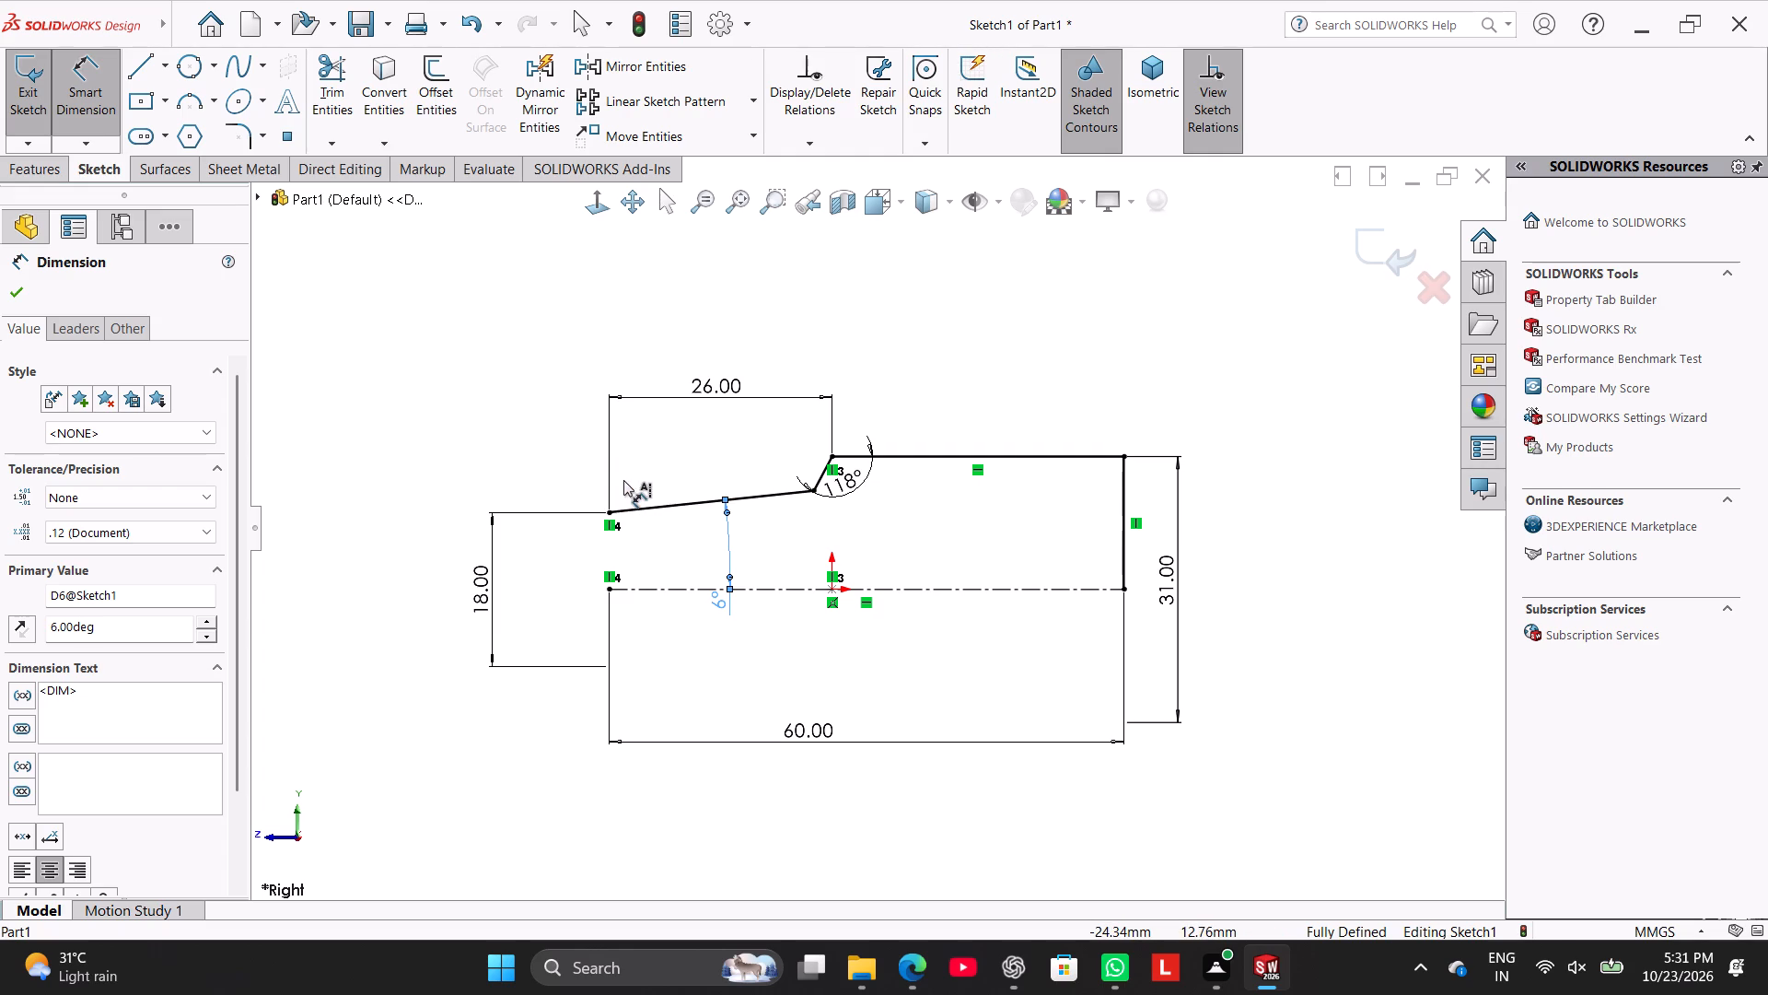
right_click(1010, 333)
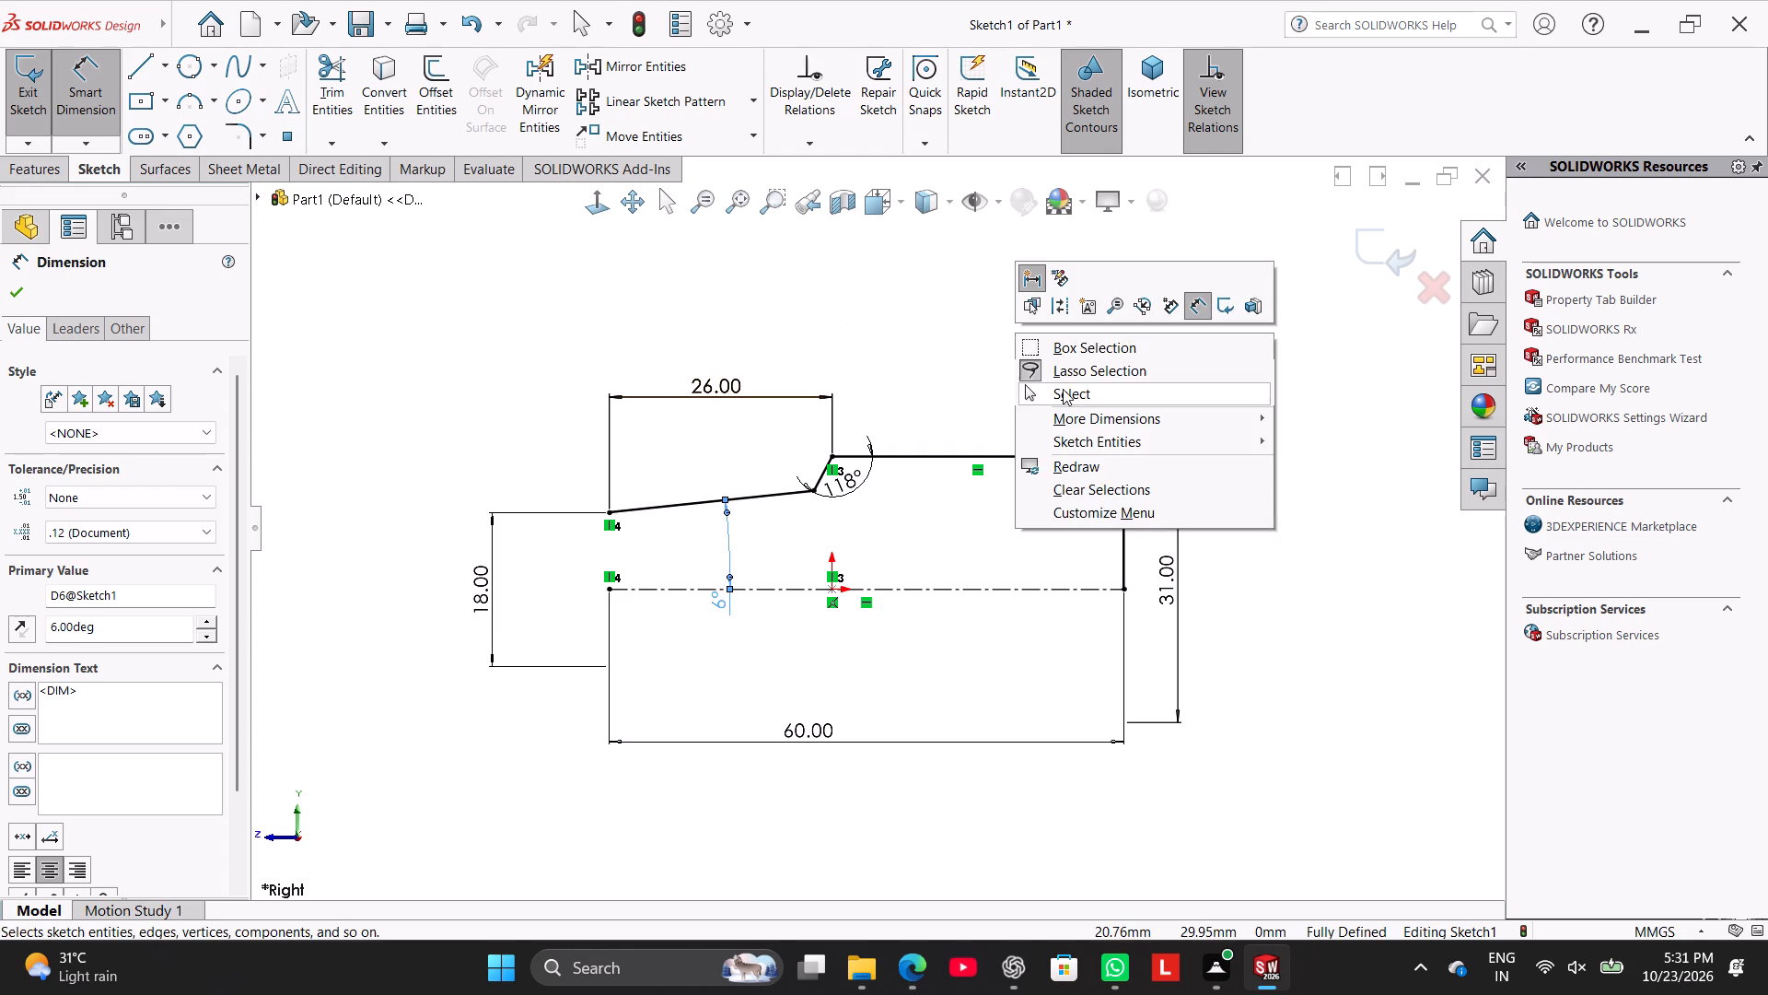
click(1063, 389)
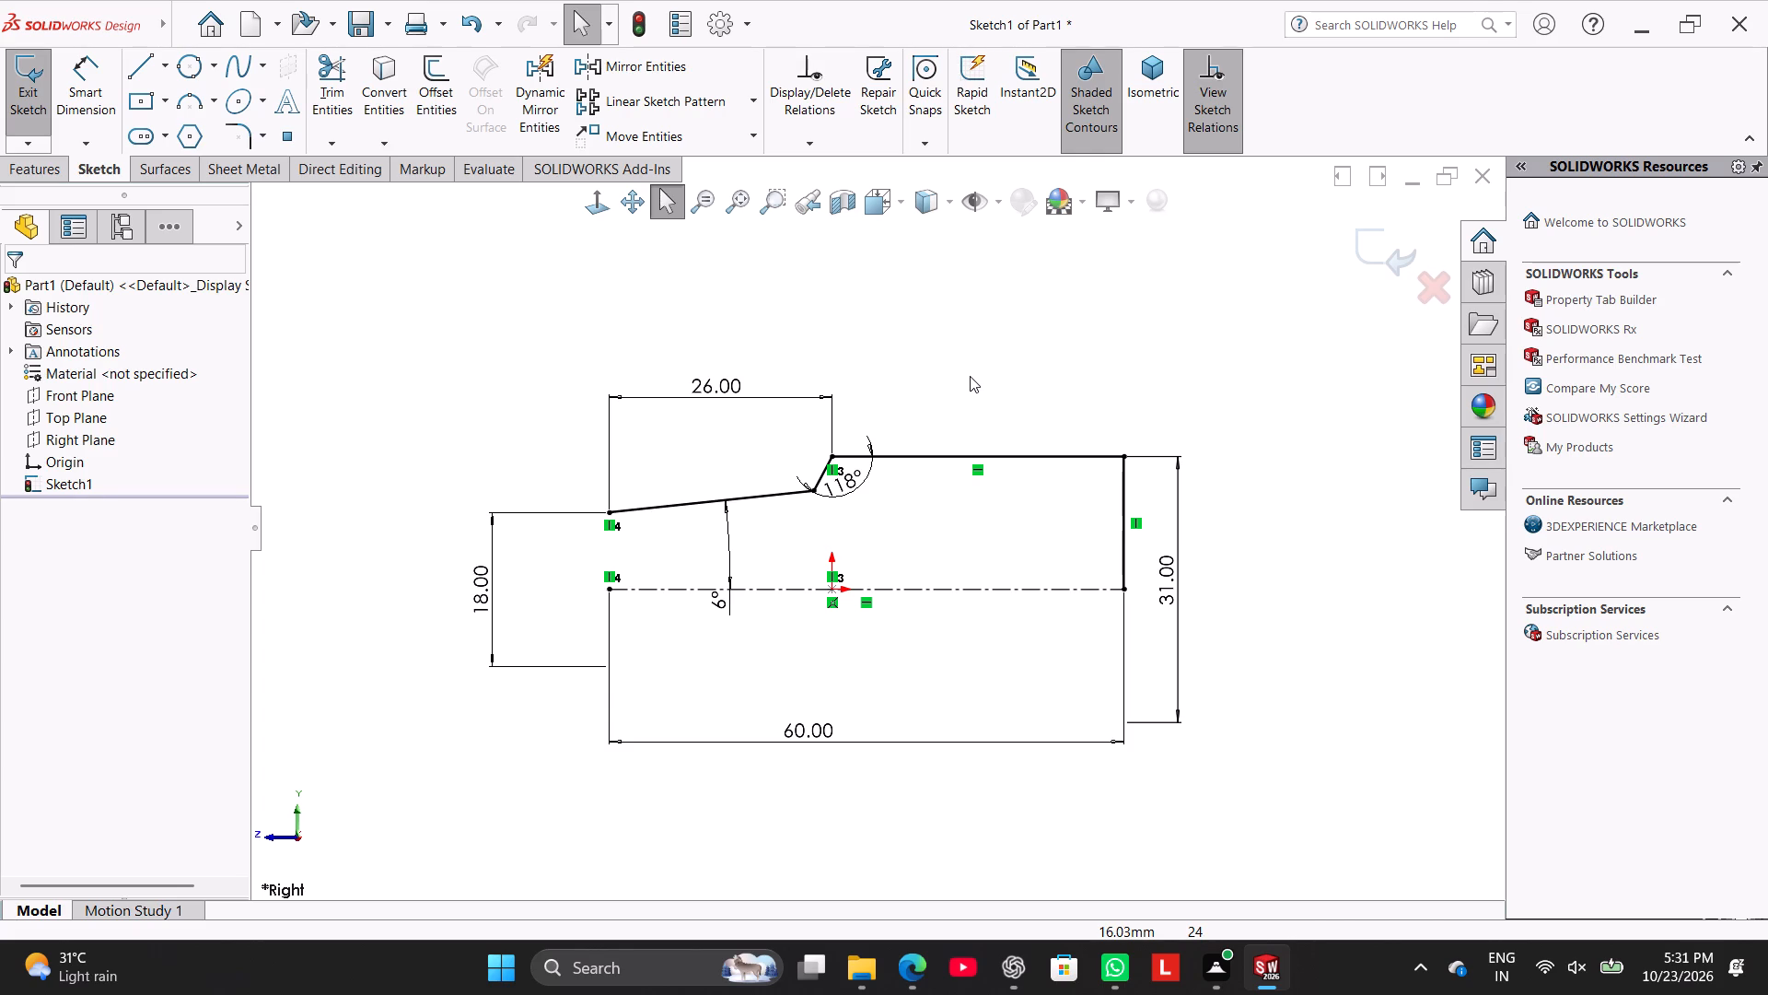
Sketch a vertical line at the profile's small end, from just below the sloped line's free endpoint down to the centerline's end.
click(140, 55)
click(607, 519)
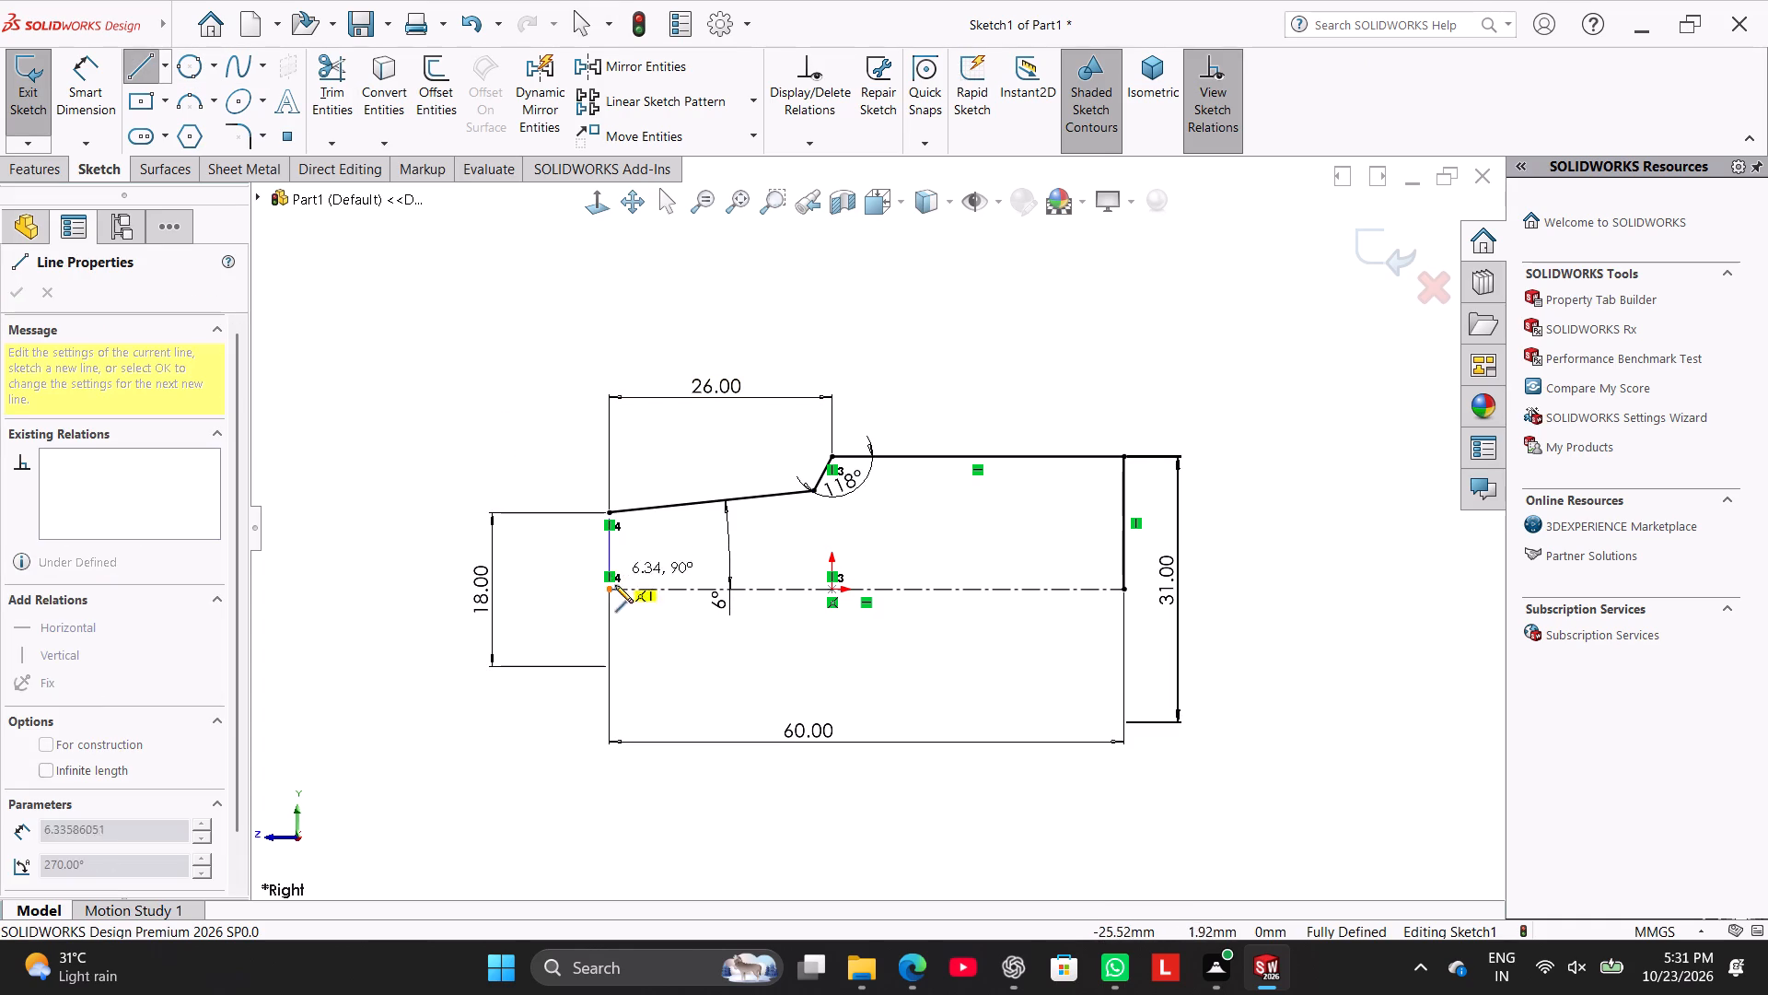
click(612, 594)
right_click(496, 429)
click(540, 439)
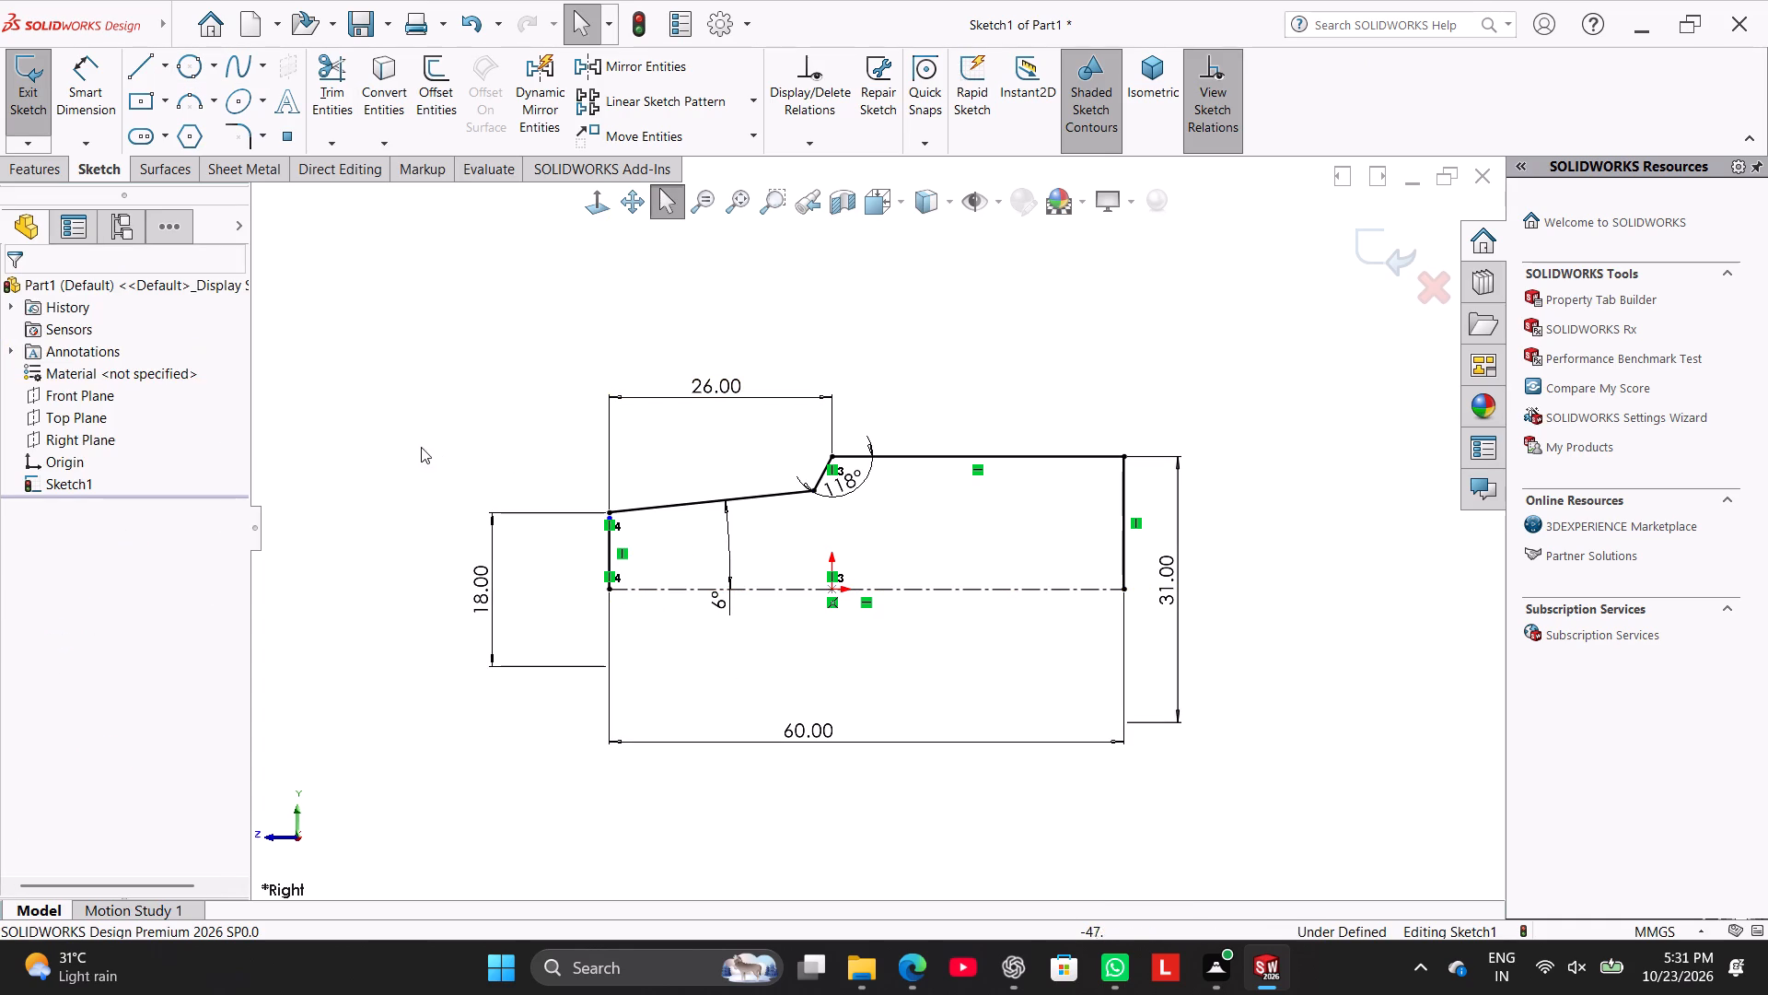
Attach the new vertical line's upper end to the sloped line's free endpoint.
scroll(614, 533, down, 7)
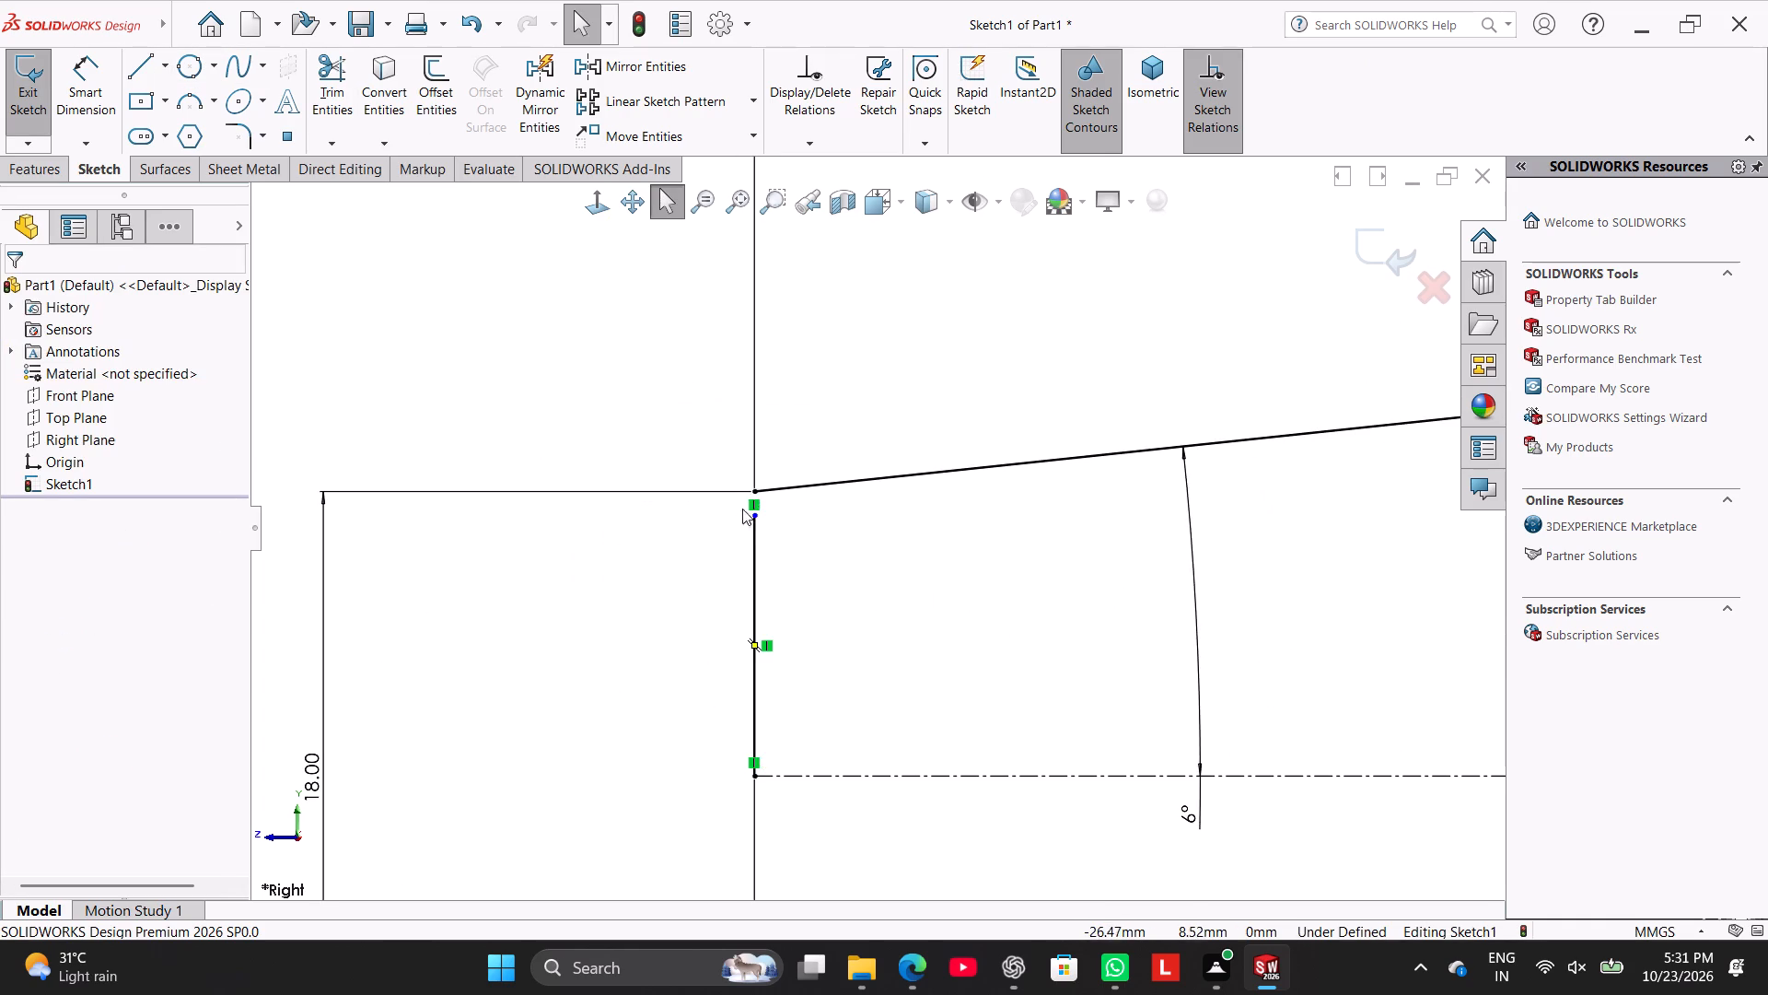
drag(754, 521, 762, 497)
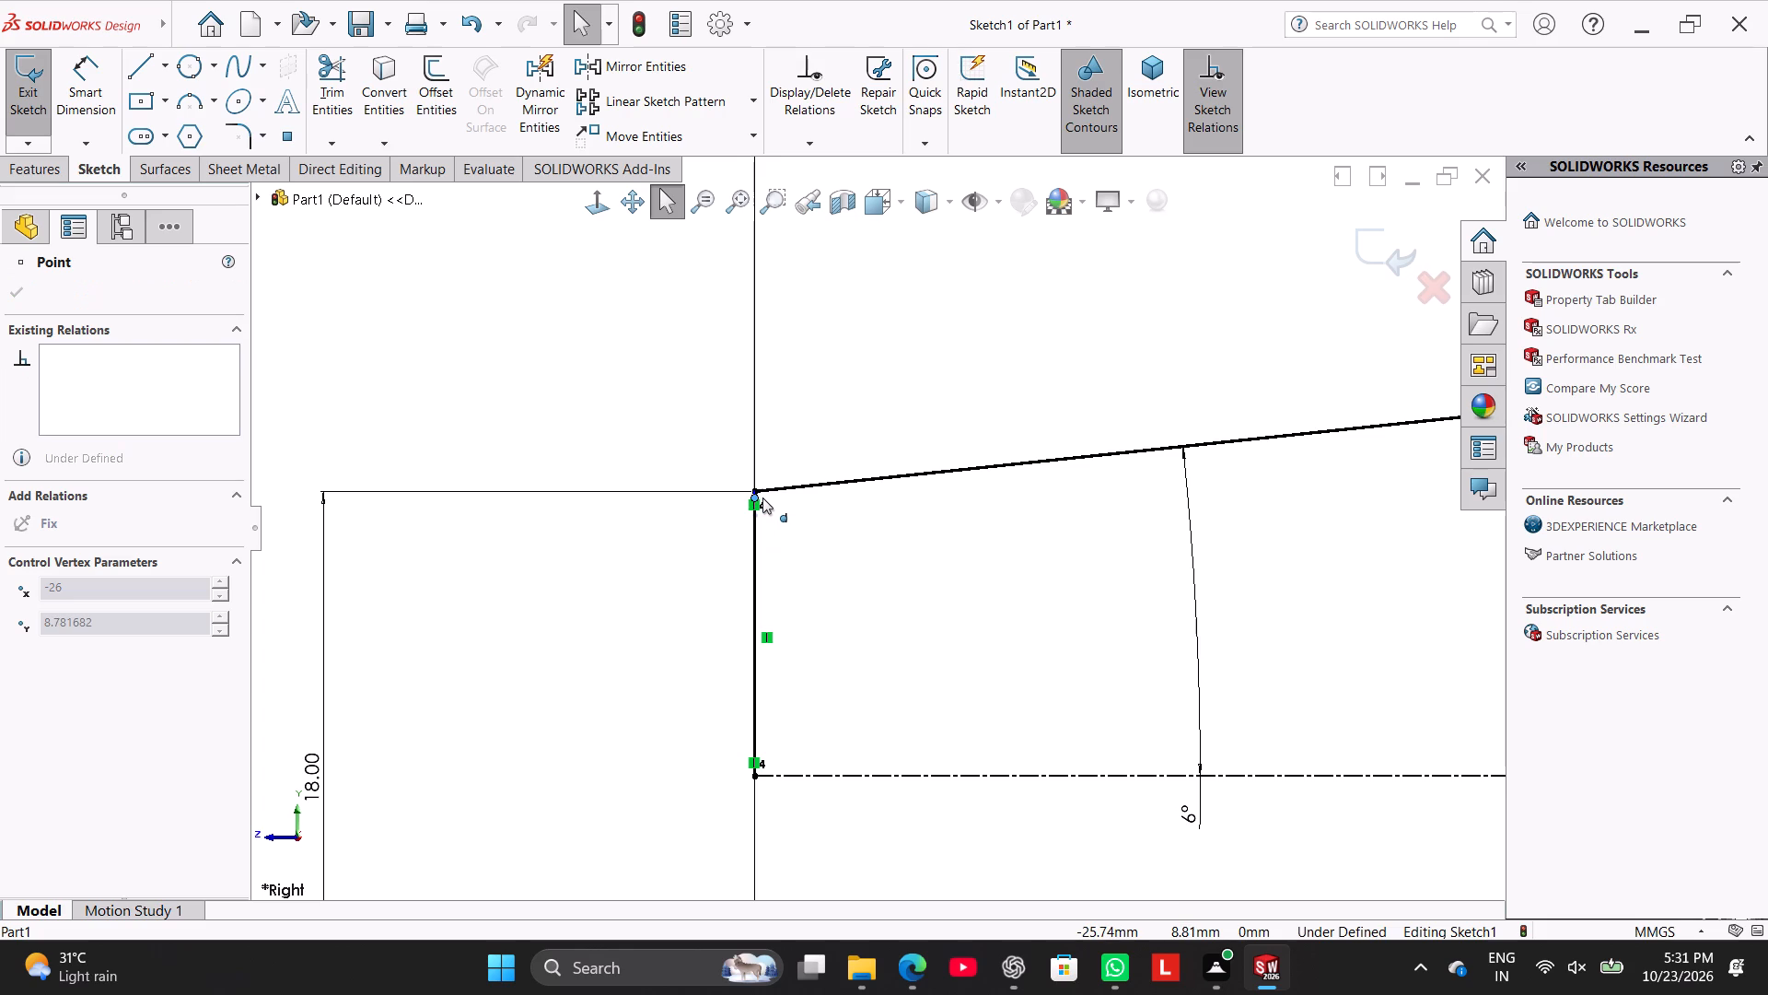
drag(762, 497, 762, 493)
Revolve the profile 360° about the centerline as a solid, letting the open sketch be closed automatically.
scroll(683, 565, up, 7)
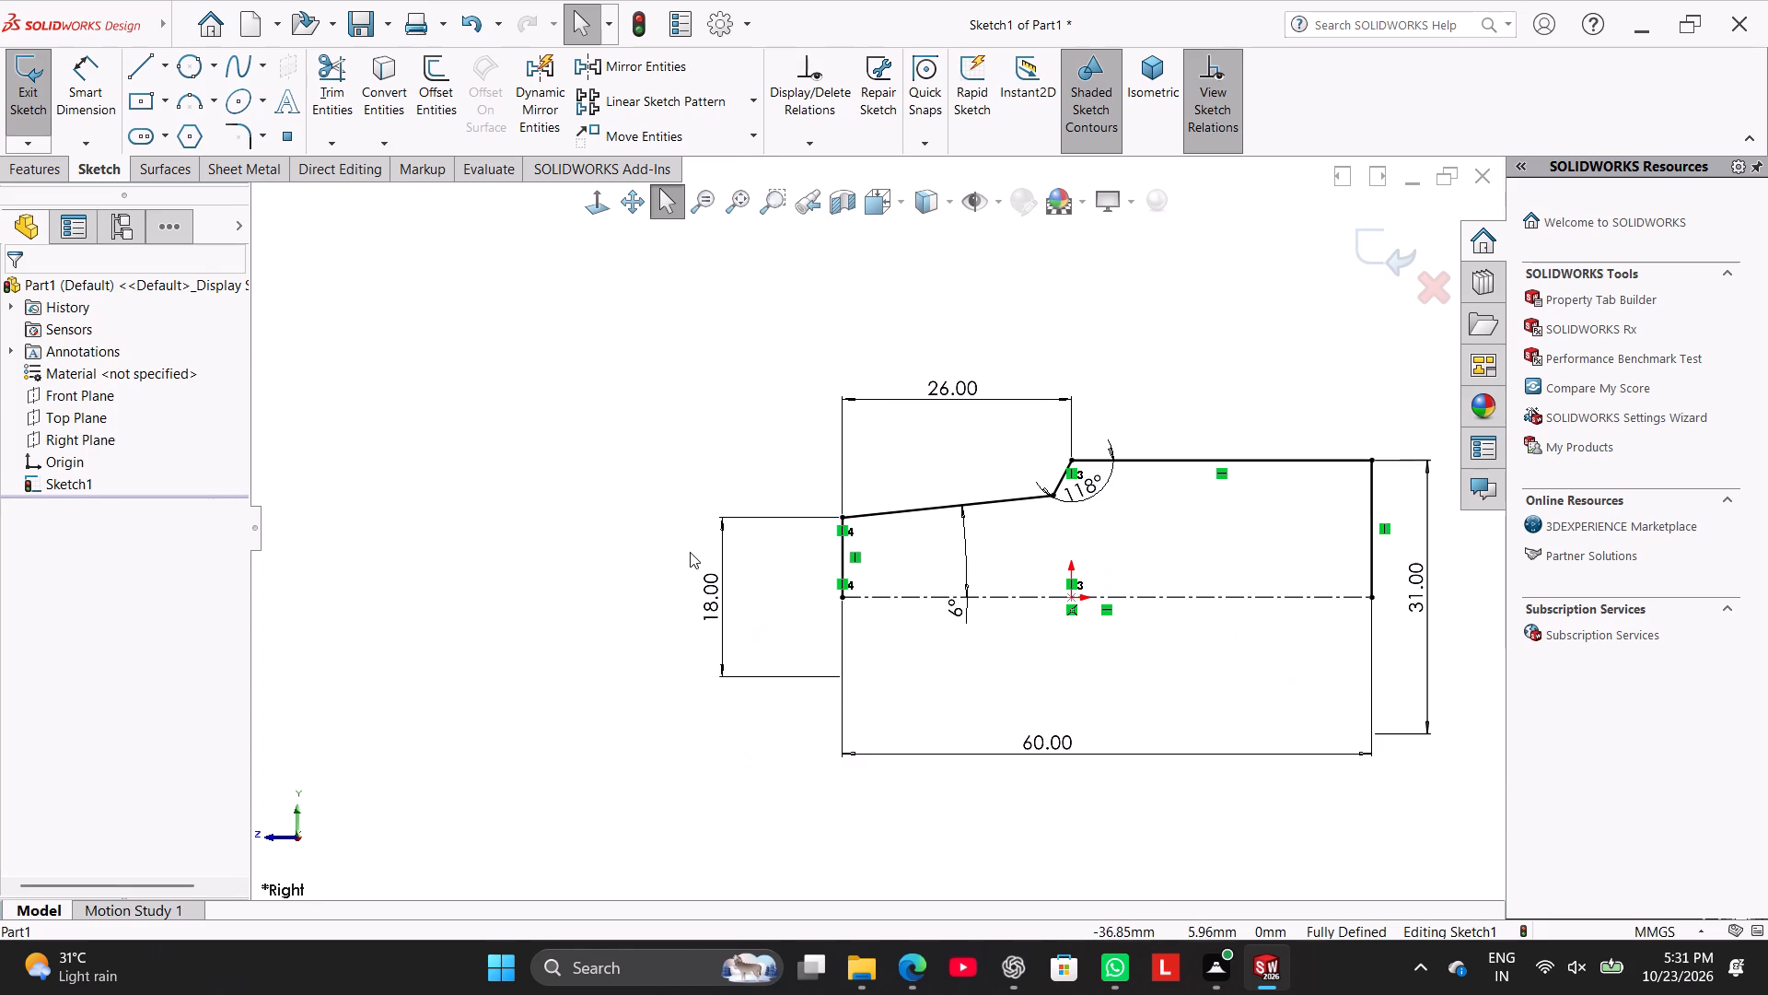
click(54, 176)
click(41, 100)
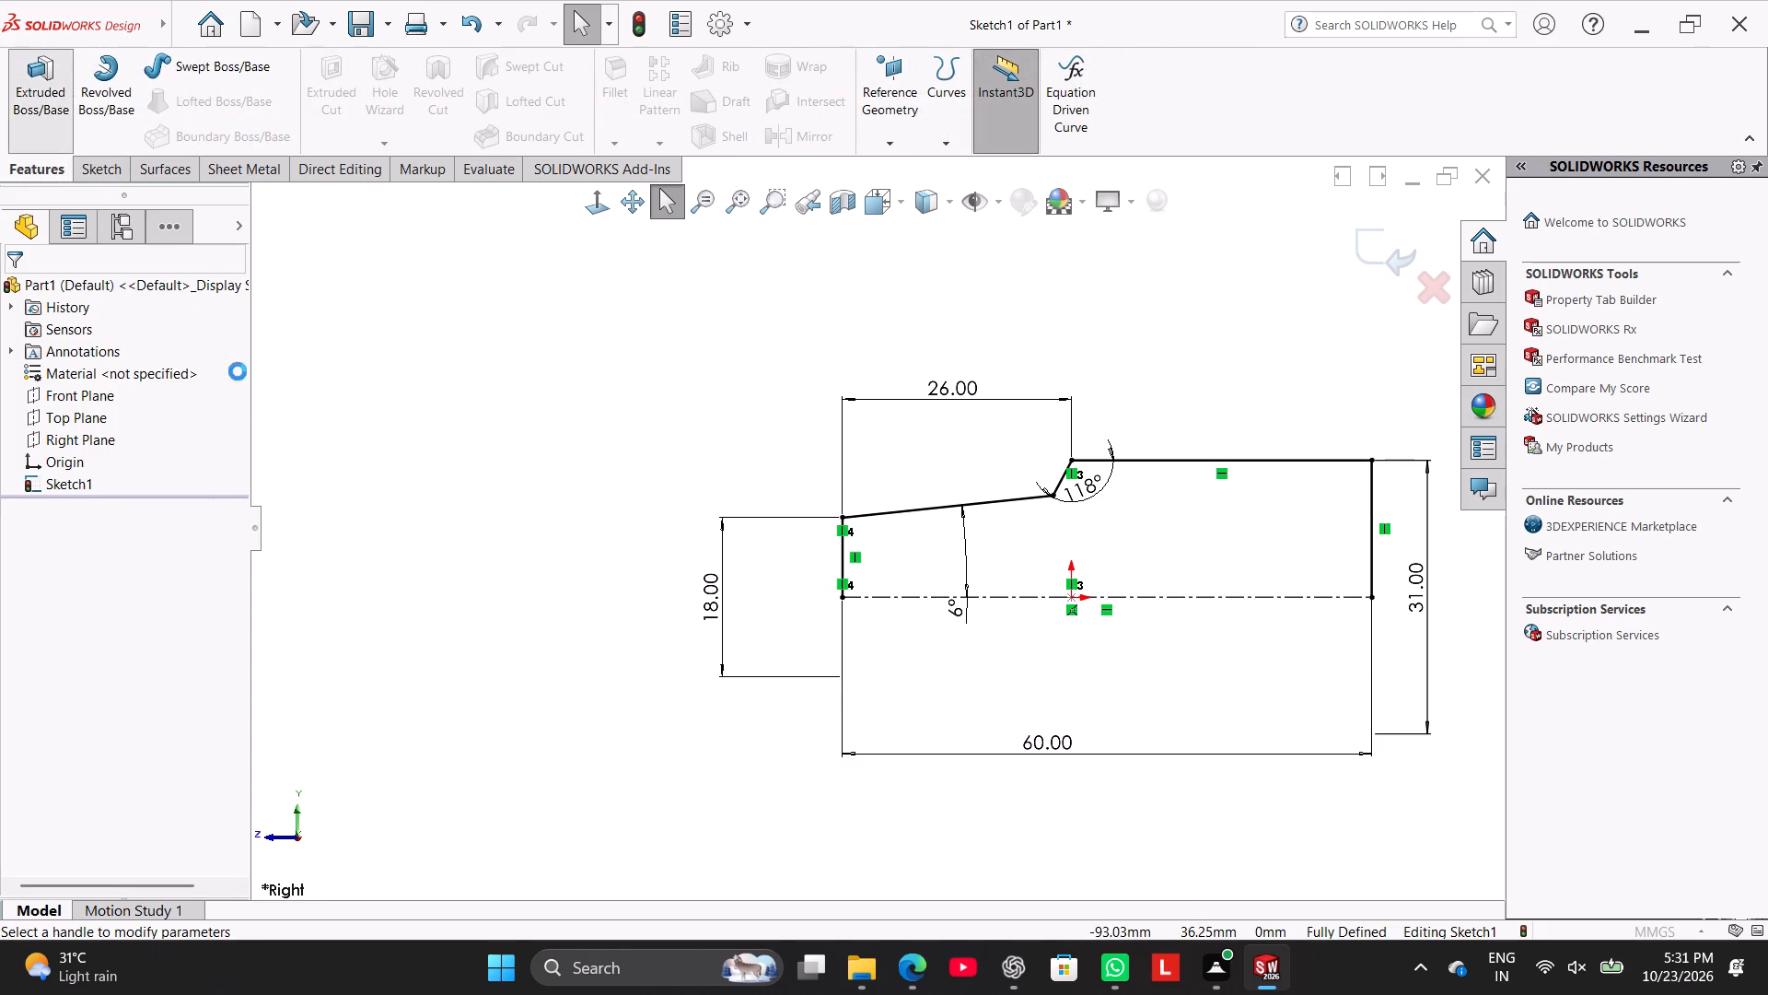
click(55, 293)
click(115, 109)
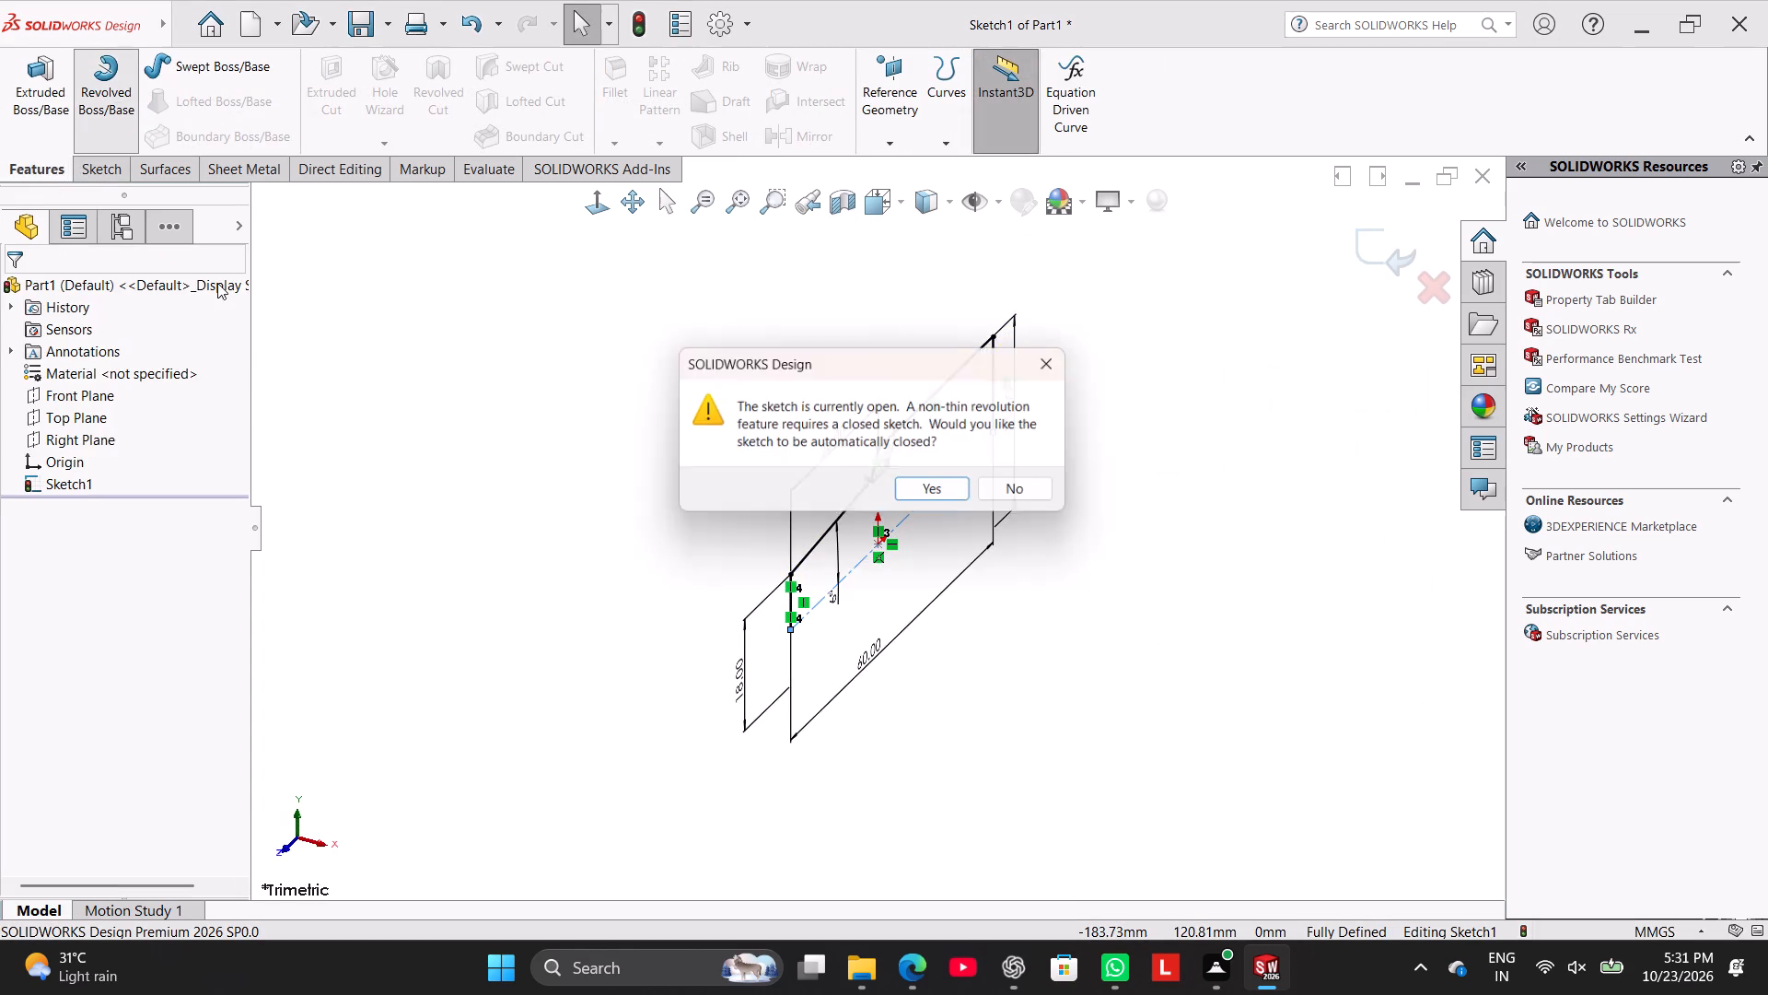
click(936, 484)
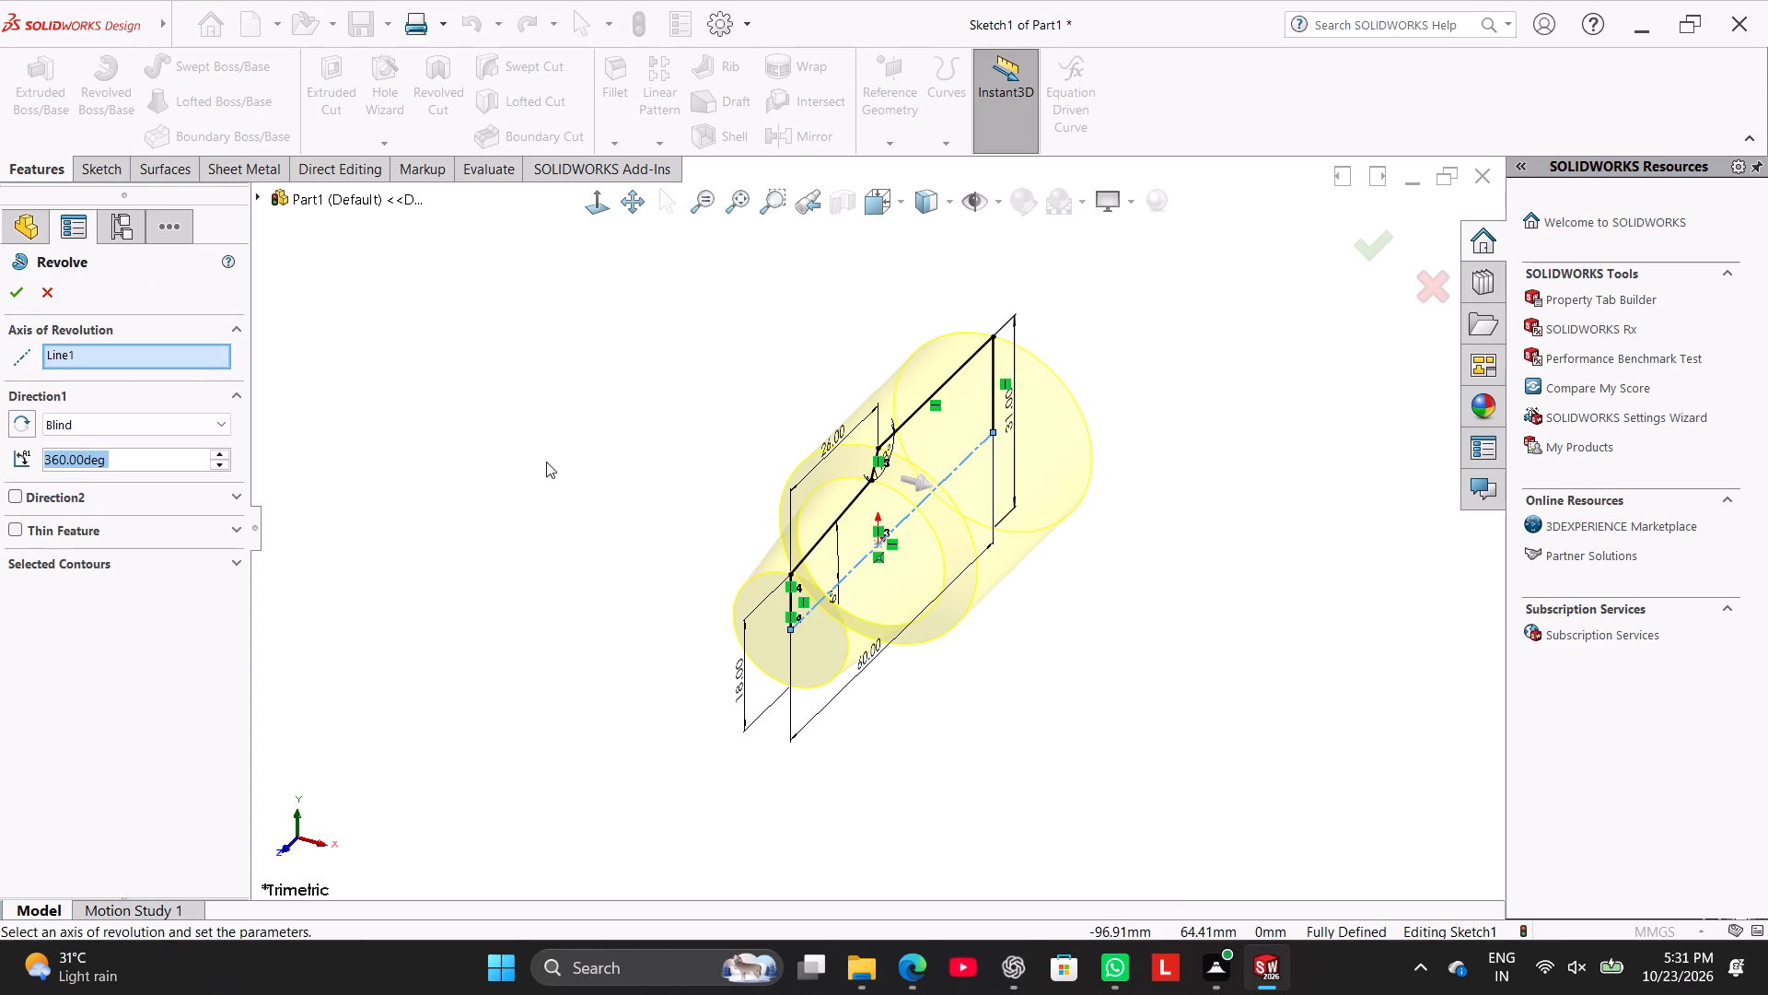
click(15, 285)
click(556, 343)
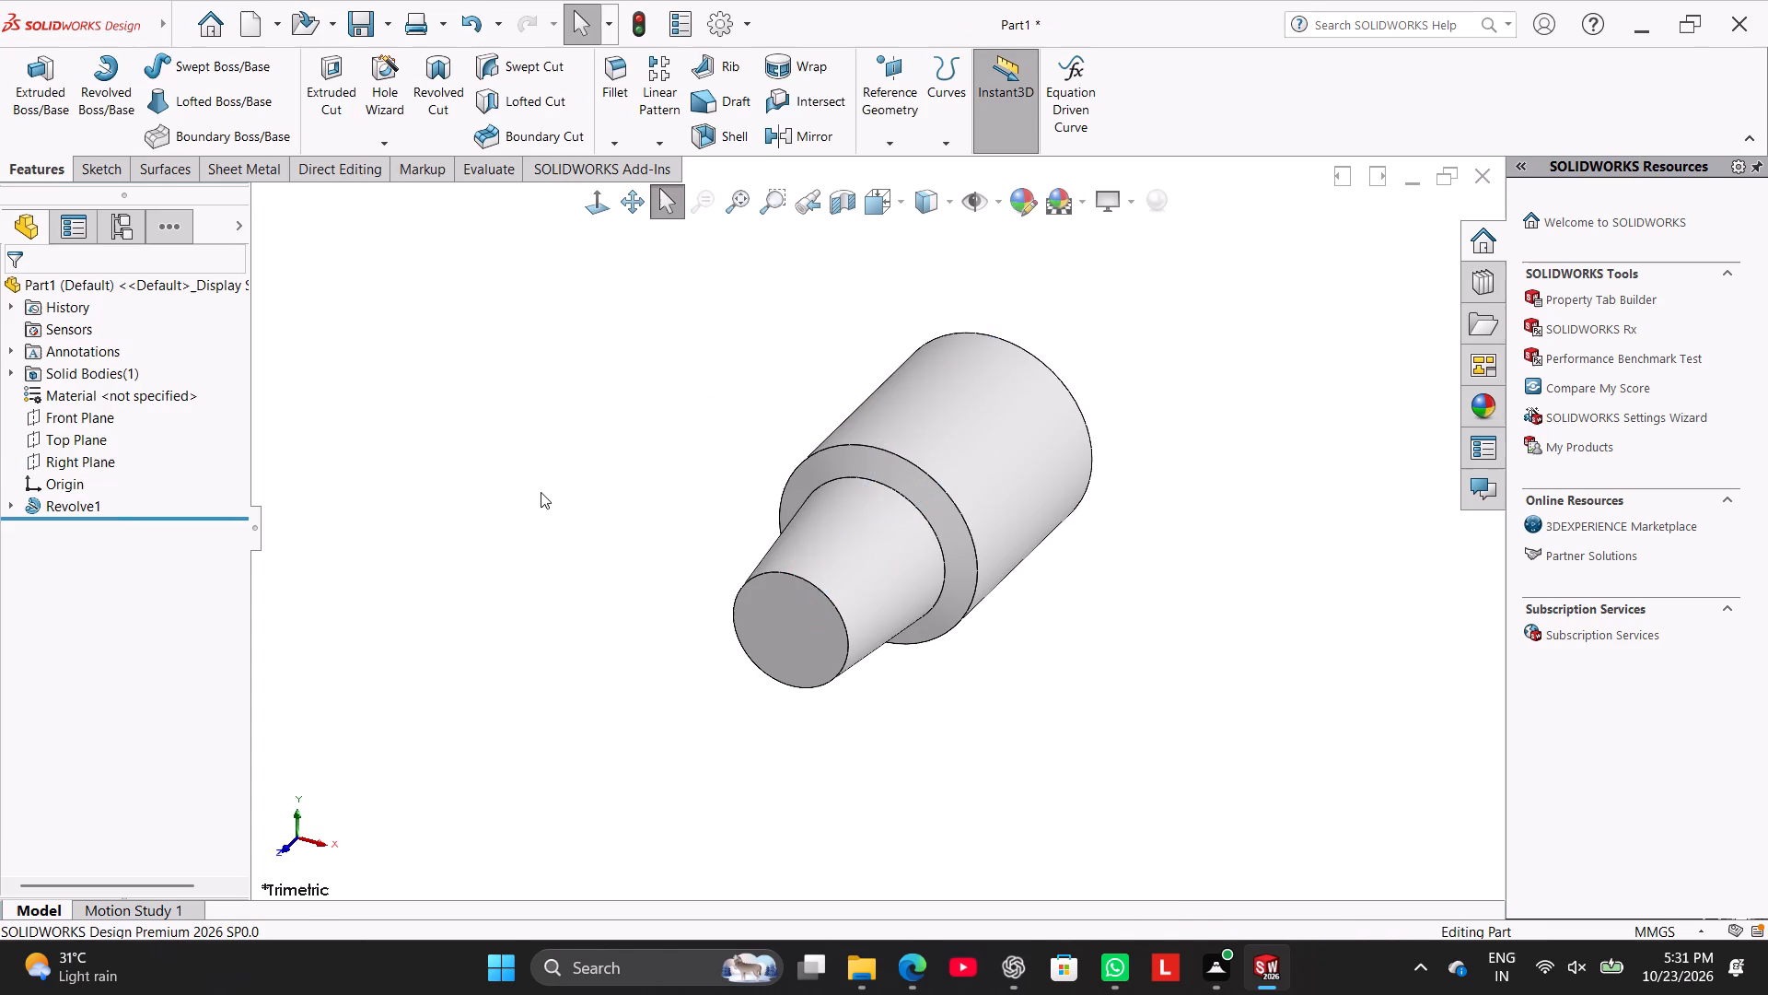
Show the revolved part in the isometric view.
right_drag(541, 492, 679, 319)
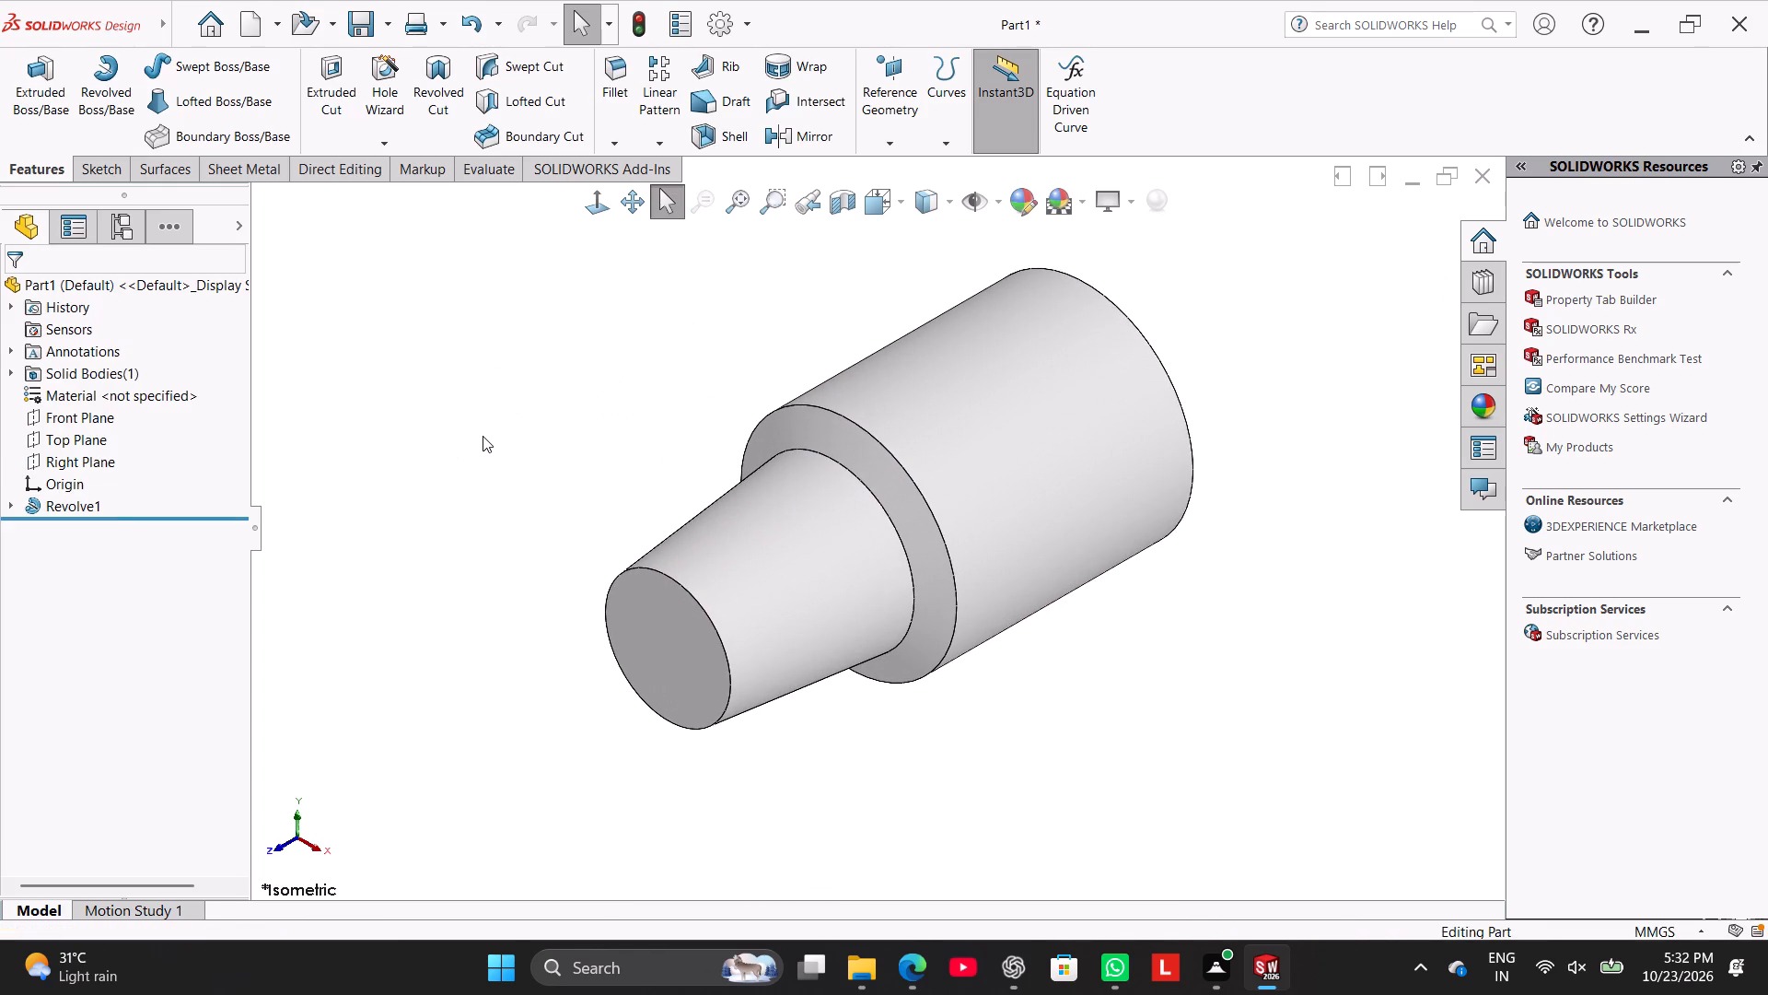
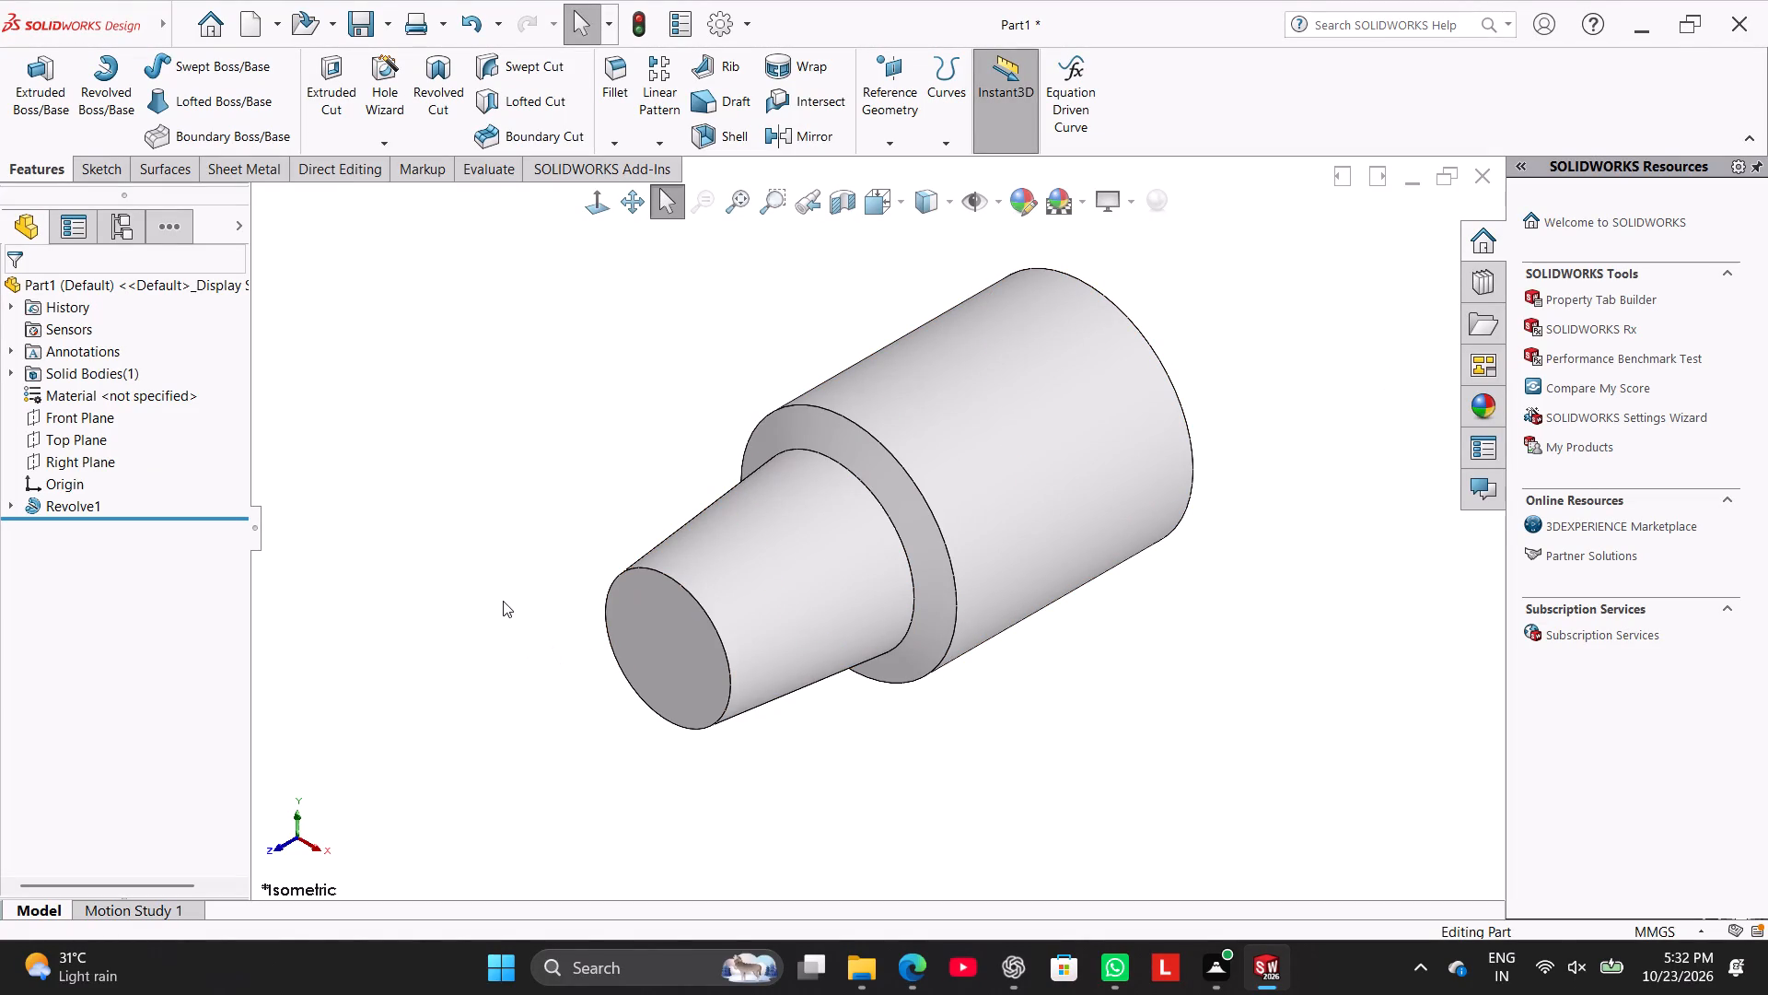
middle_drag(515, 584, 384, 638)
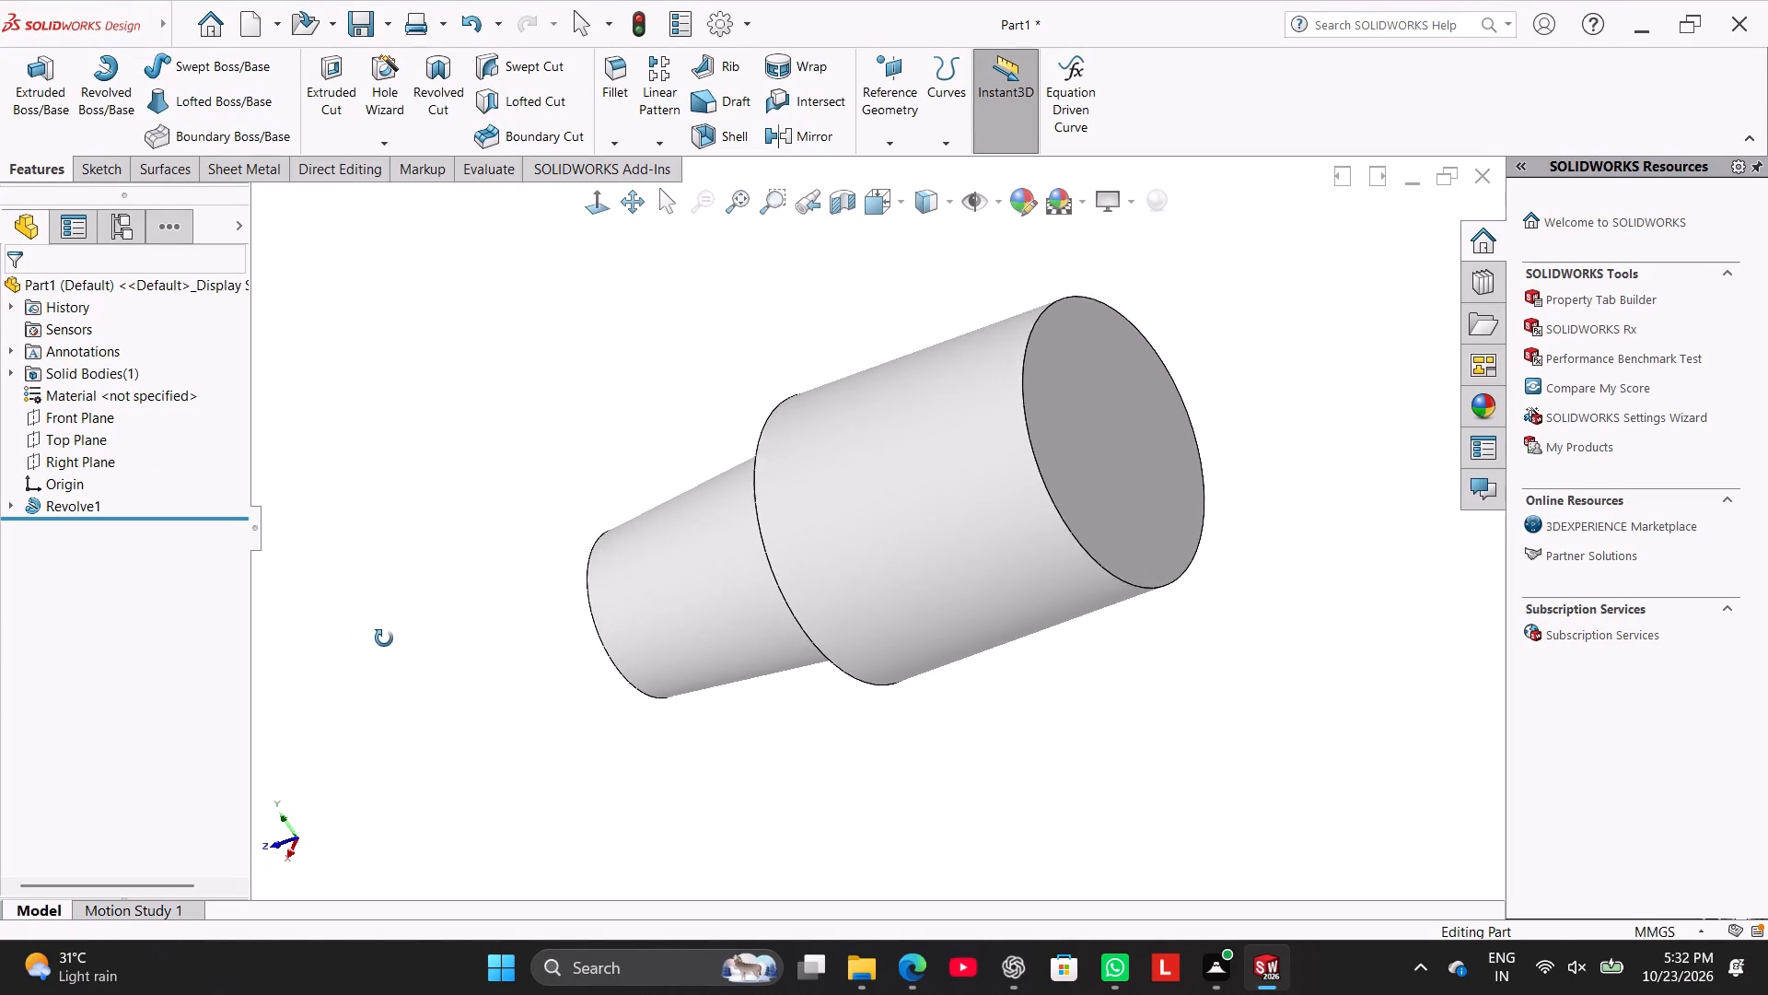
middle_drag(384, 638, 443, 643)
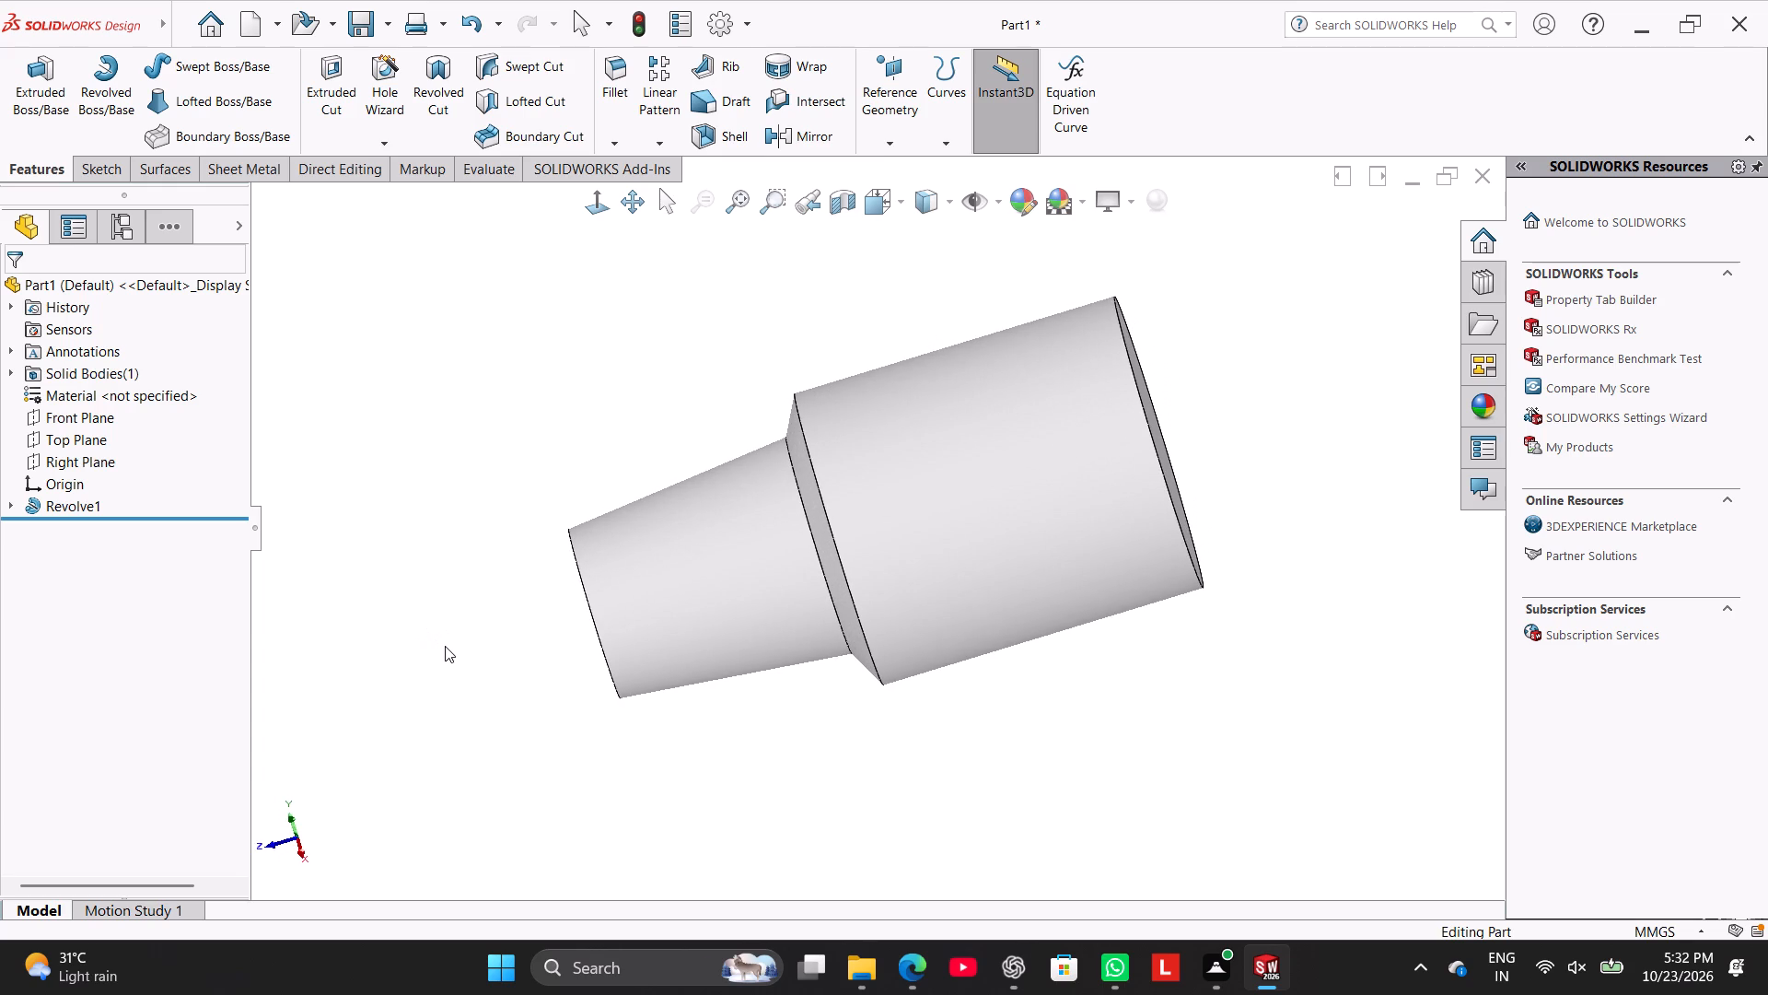
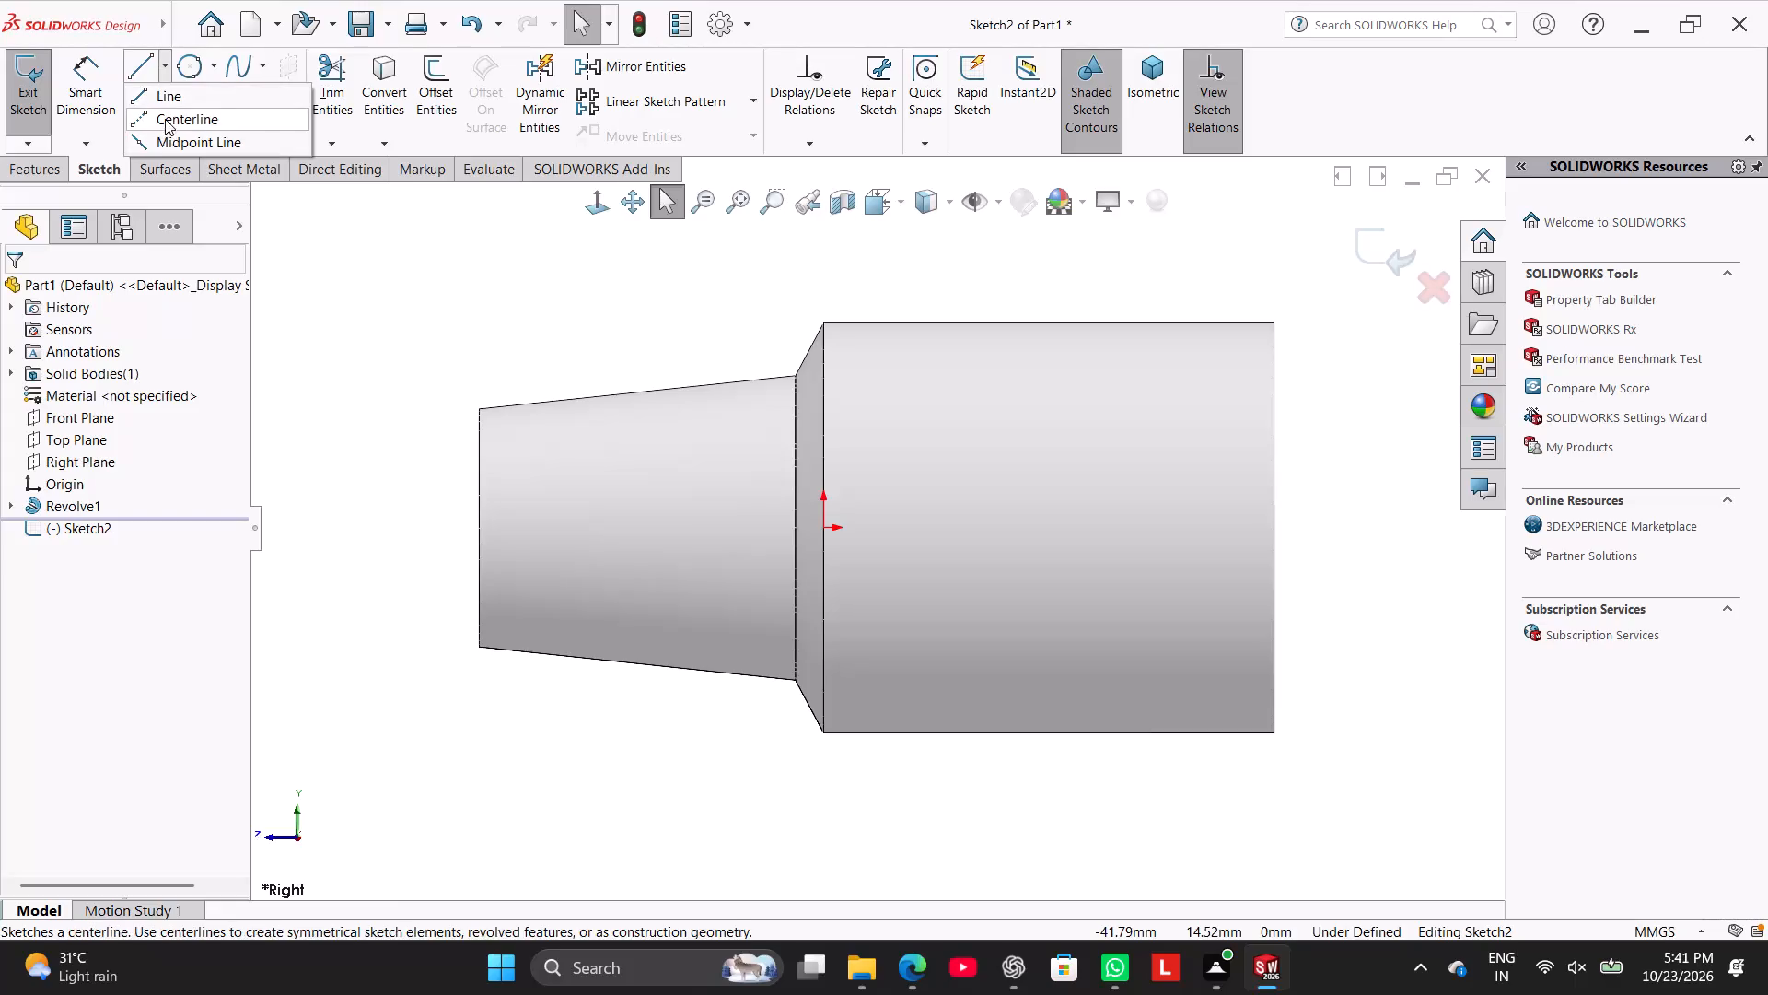
Sketch a 60 mm horizontal construction centerline along the part's axis from the small end face to the large end face.
click(480, 527)
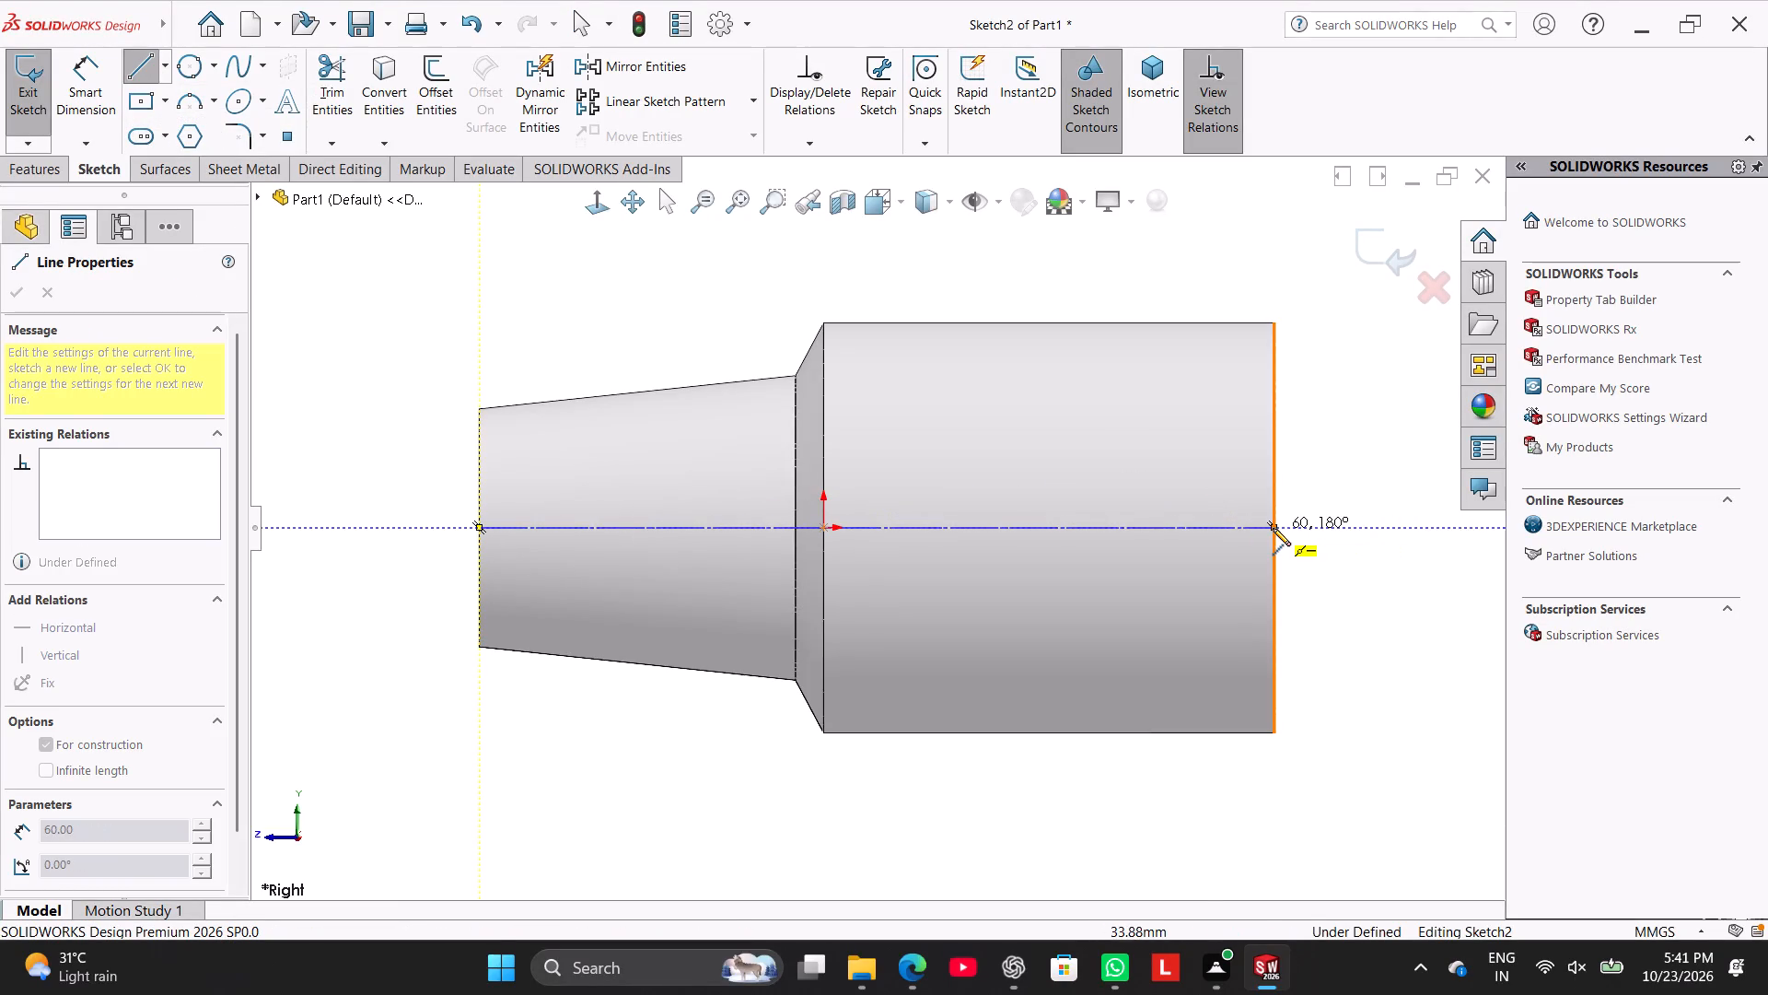
click(1273, 528)
right_click(724, 334)
click(757, 355)
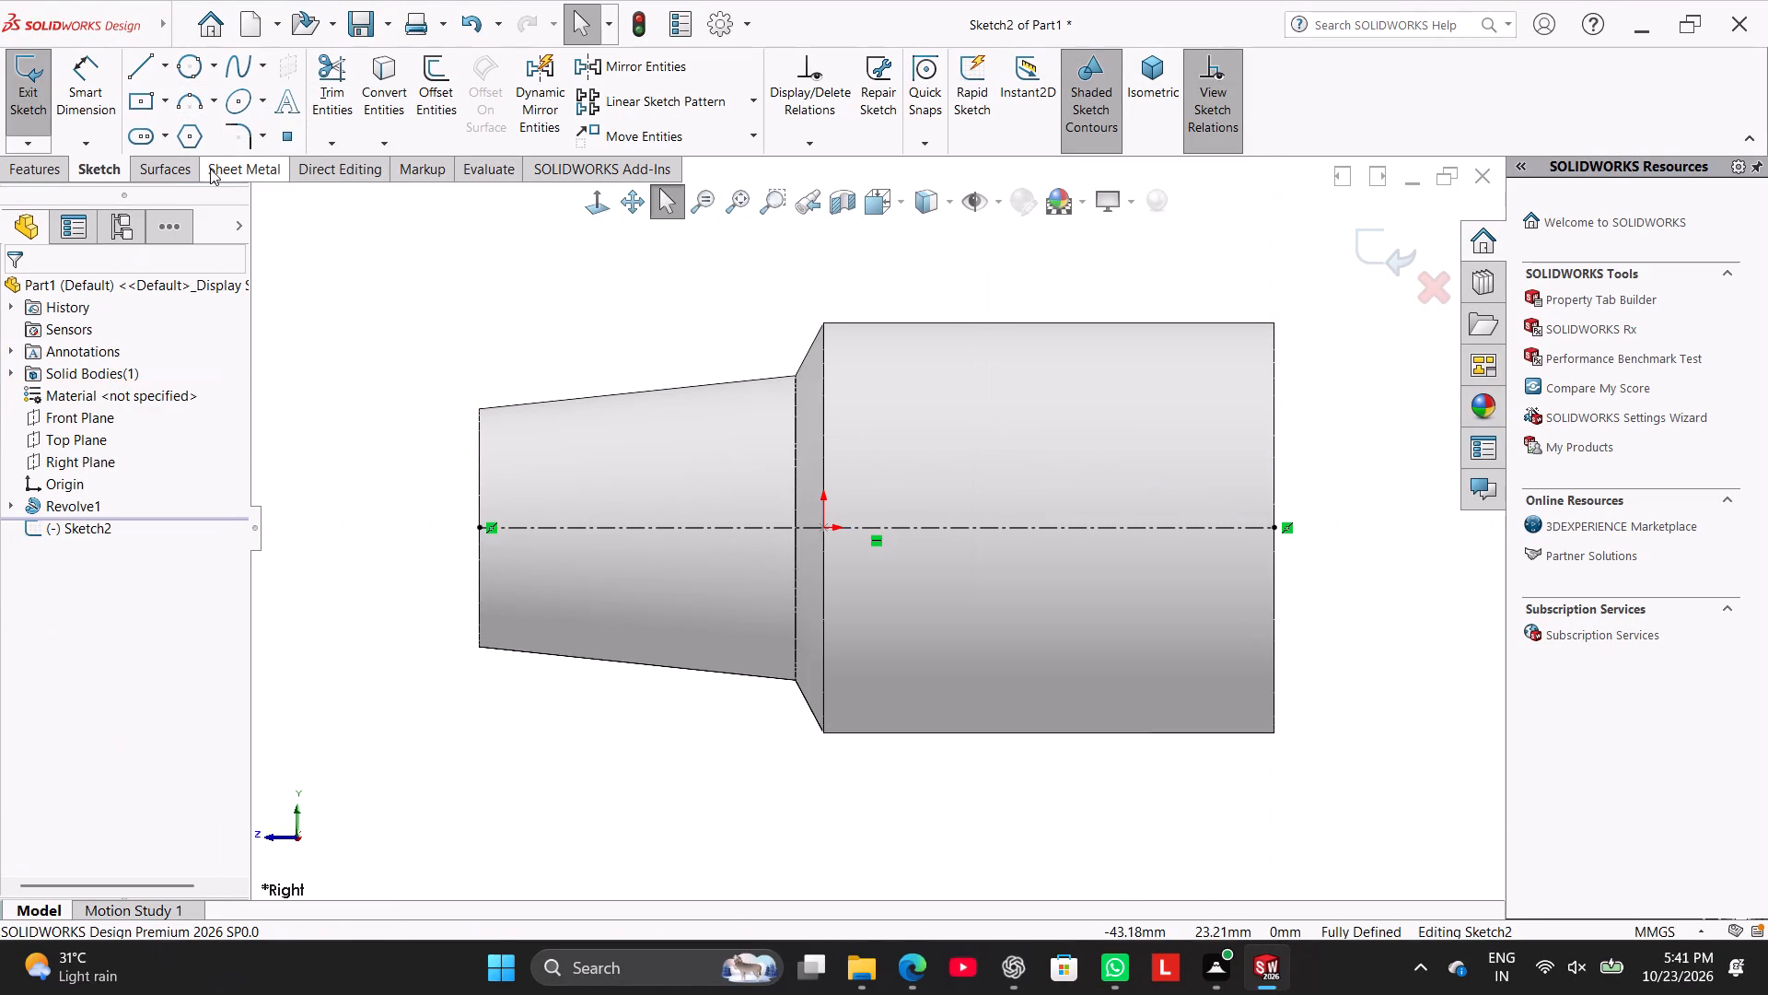
Sketch a stepped bore profile from the centerline's small end: up, about 31 mm along, up again, about 29 mm to the large face, and down.
click(154, 58)
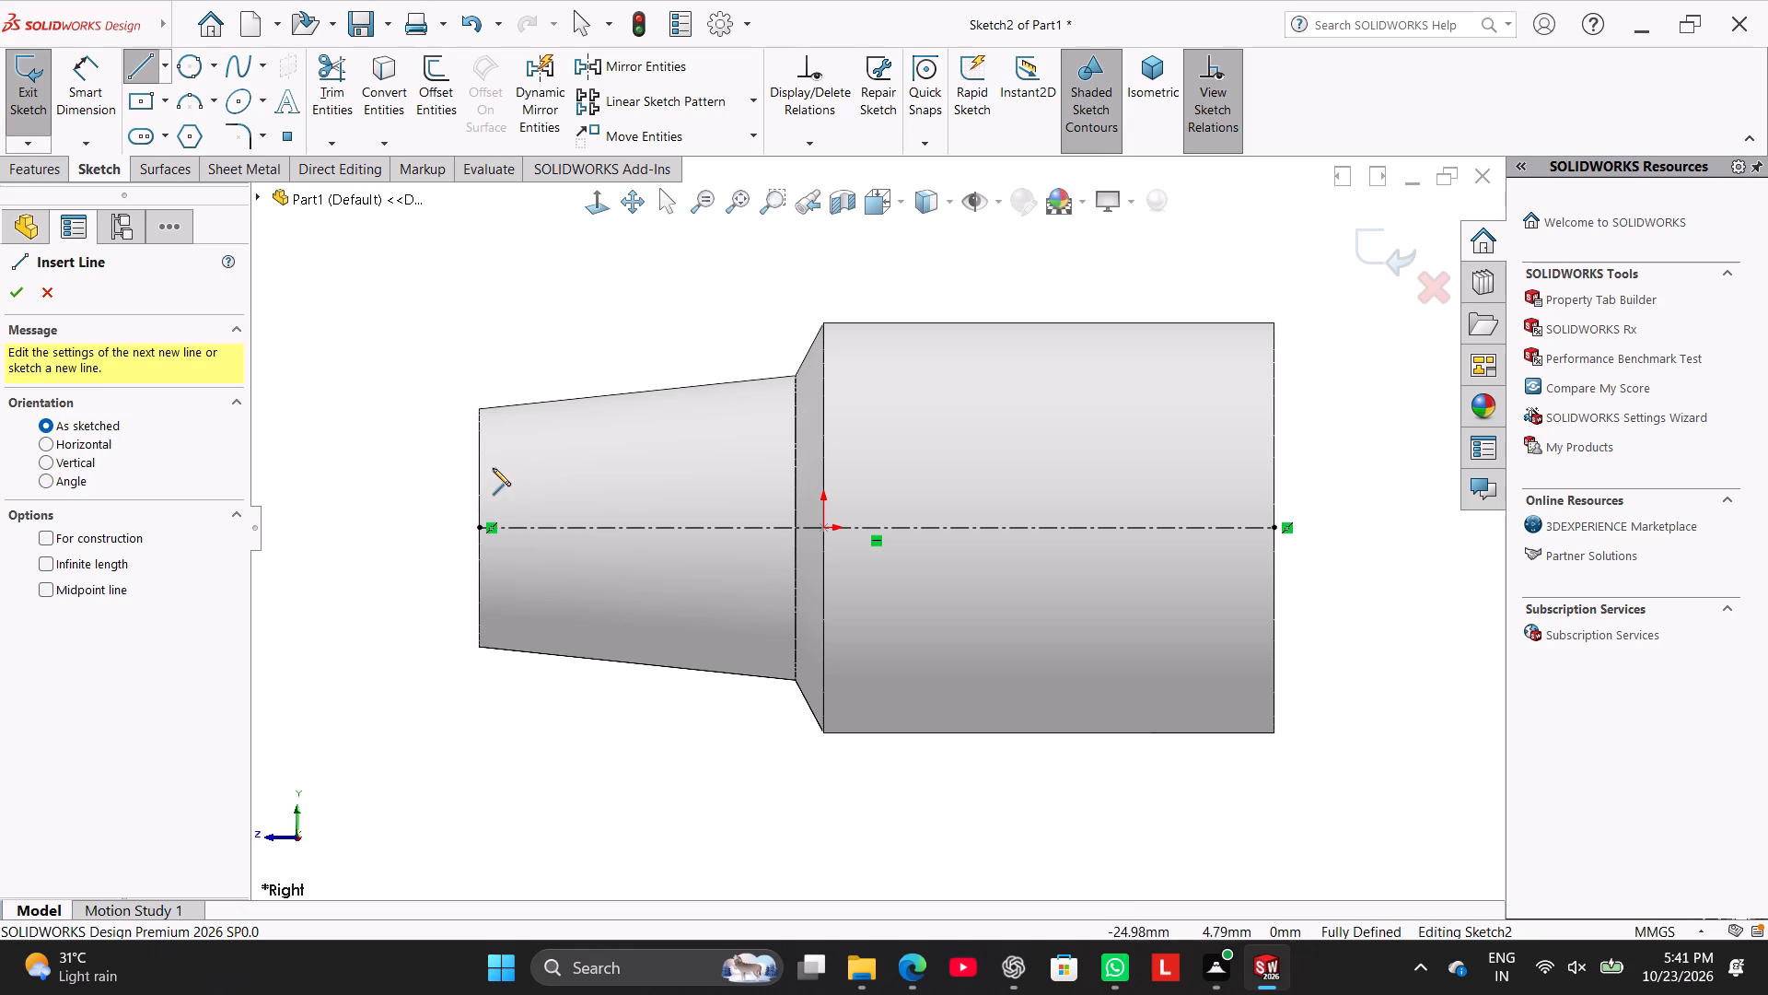
click(480, 523)
click(480, 464)
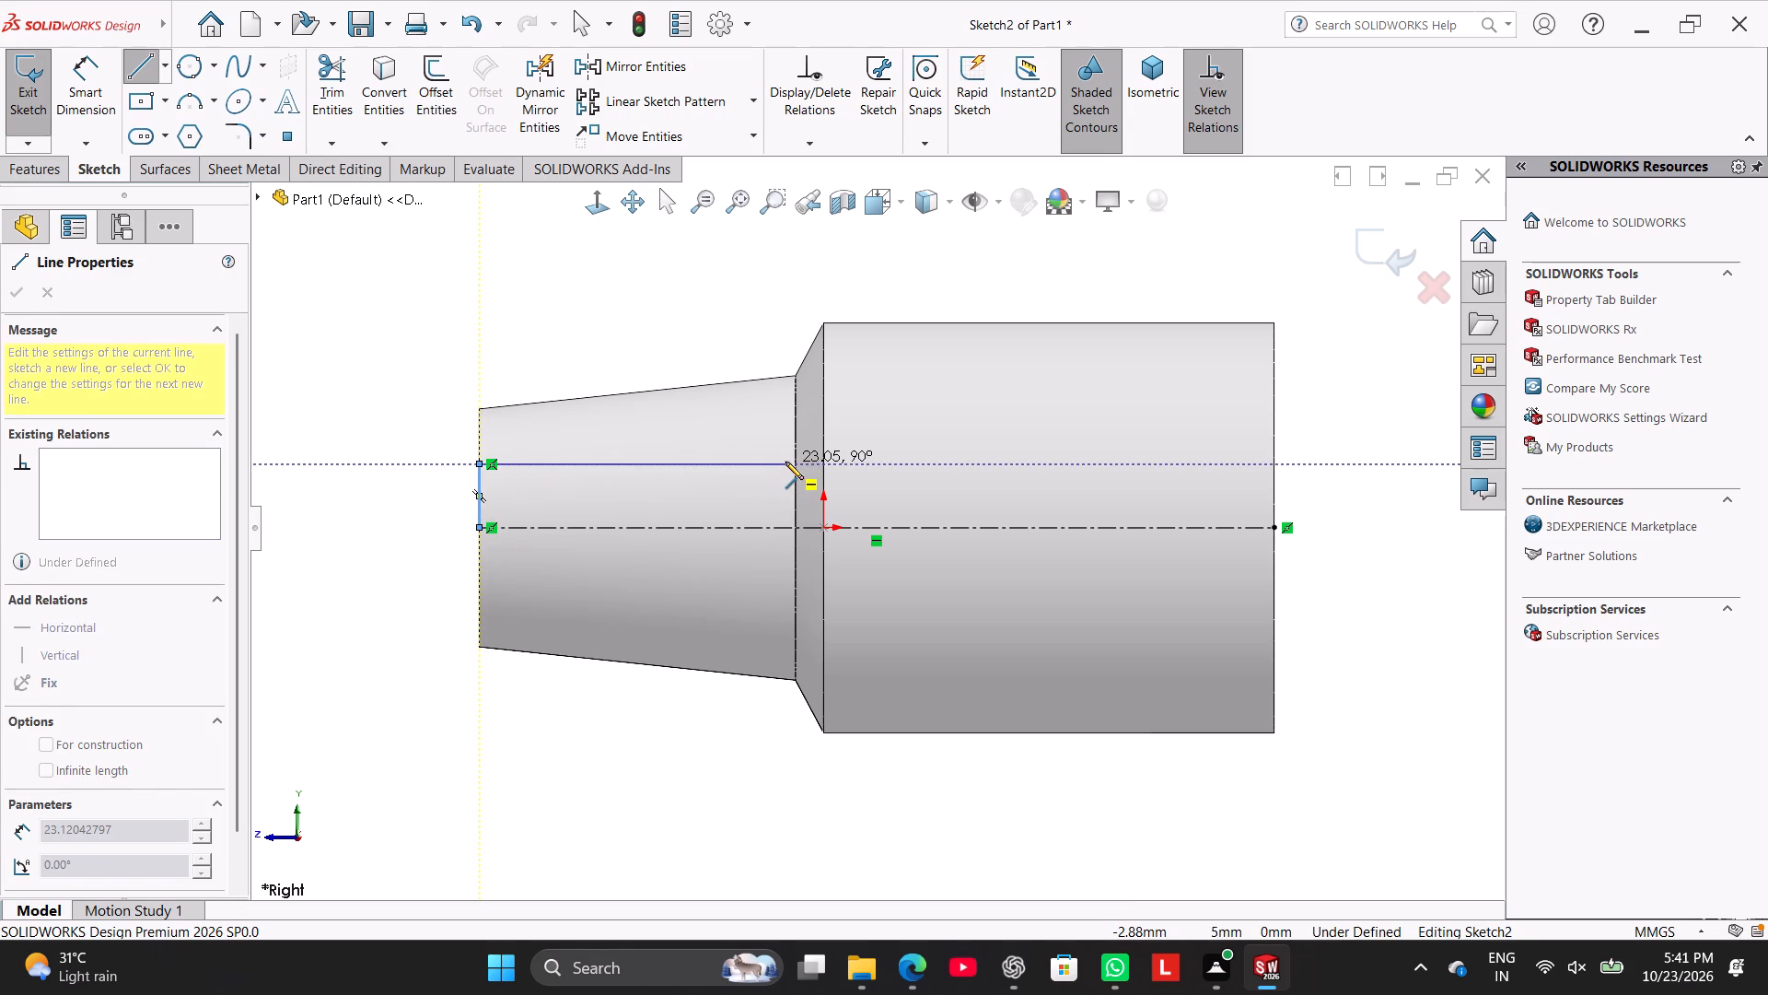
click(894, 463)
click(894, 392)
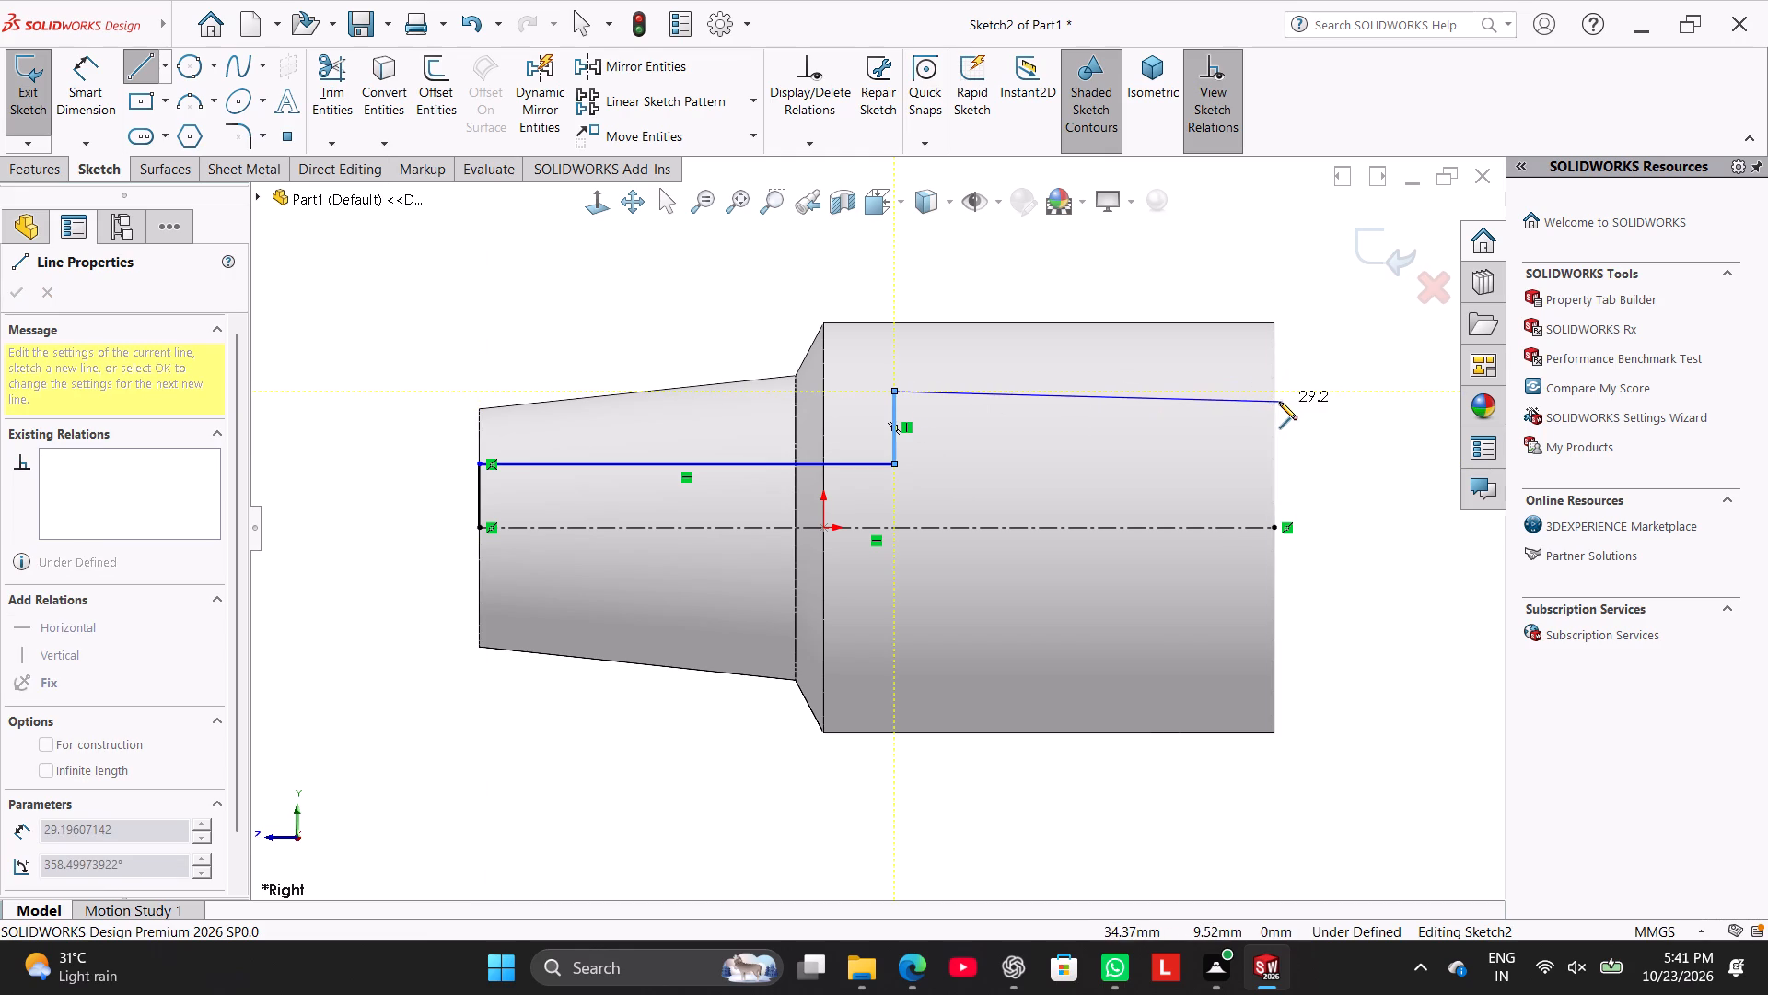
click(1275, 402)
click(1274, 534)
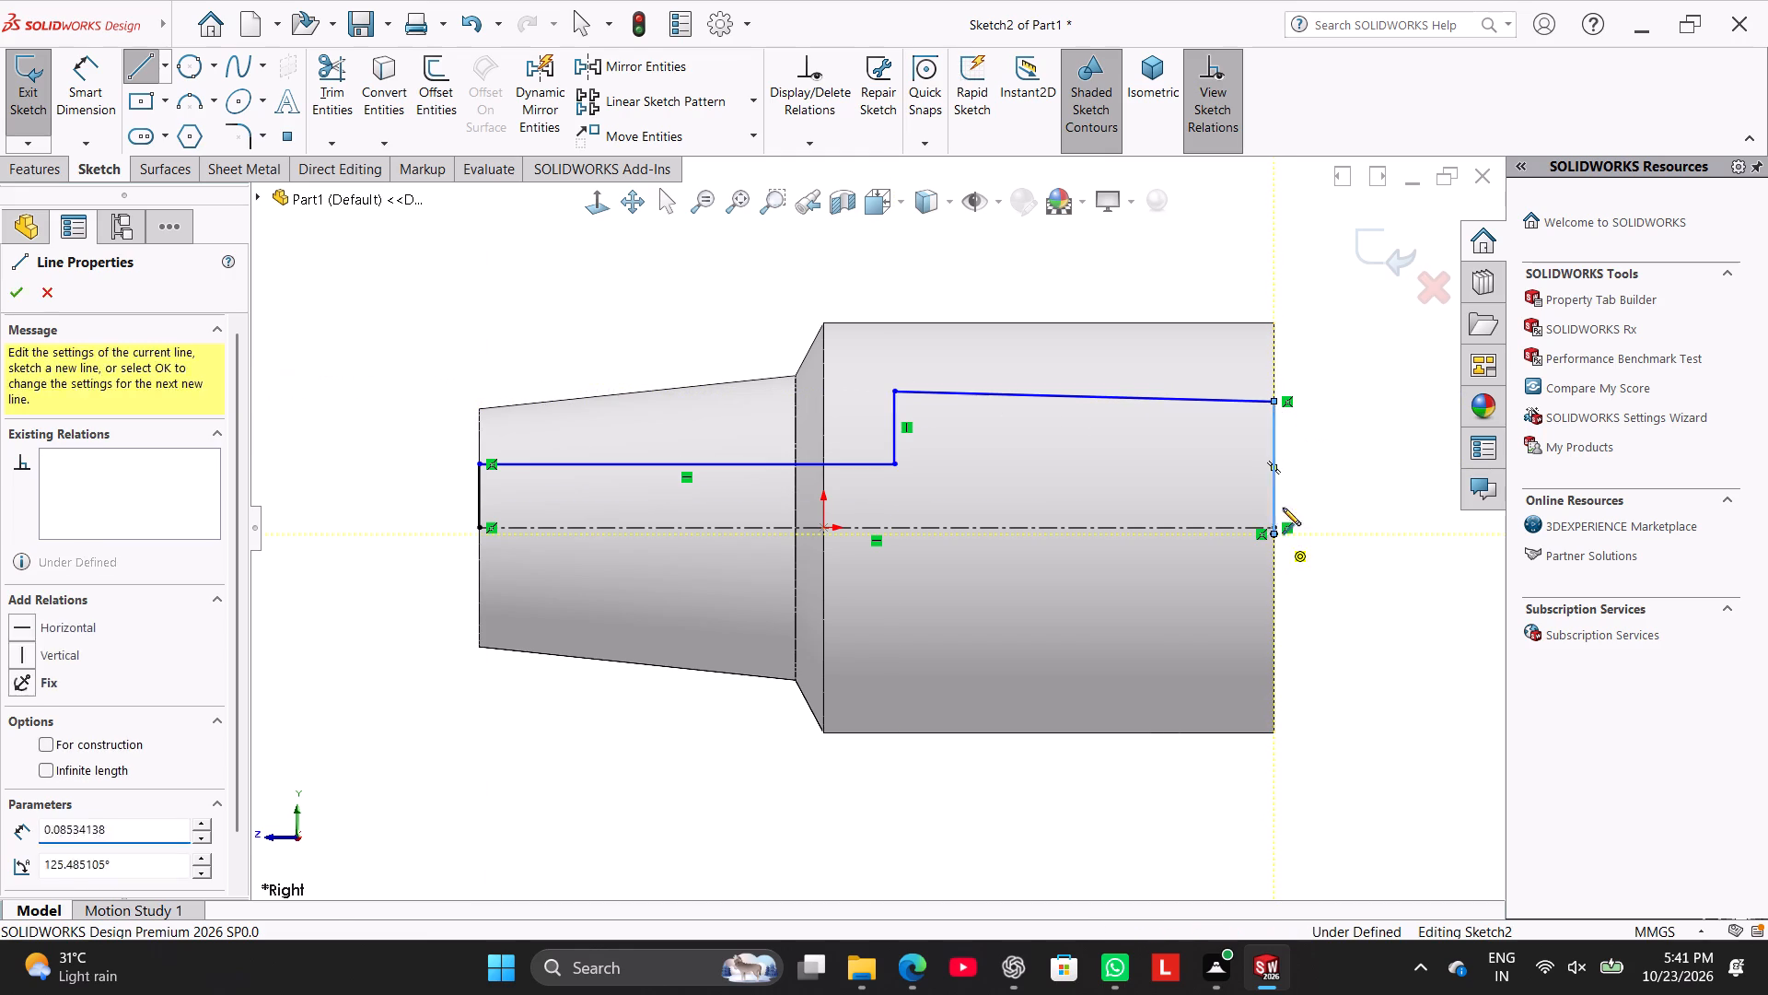
right_click(1377, 423)
click(1410, 439)
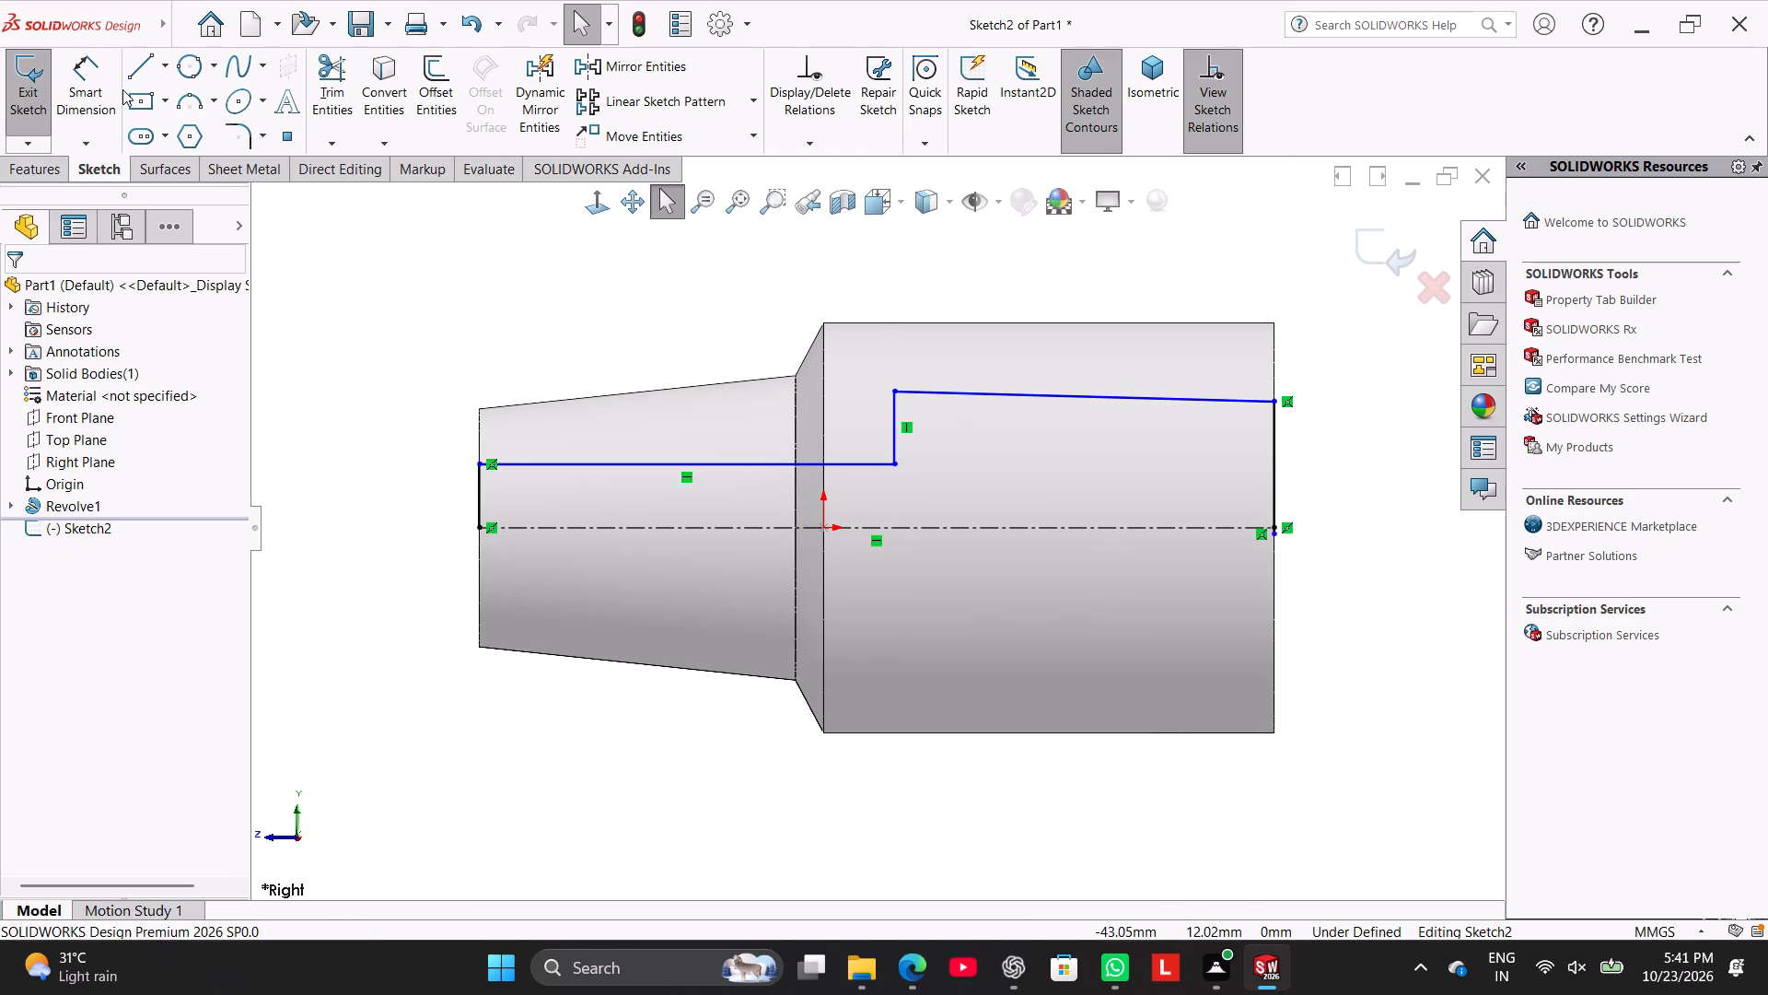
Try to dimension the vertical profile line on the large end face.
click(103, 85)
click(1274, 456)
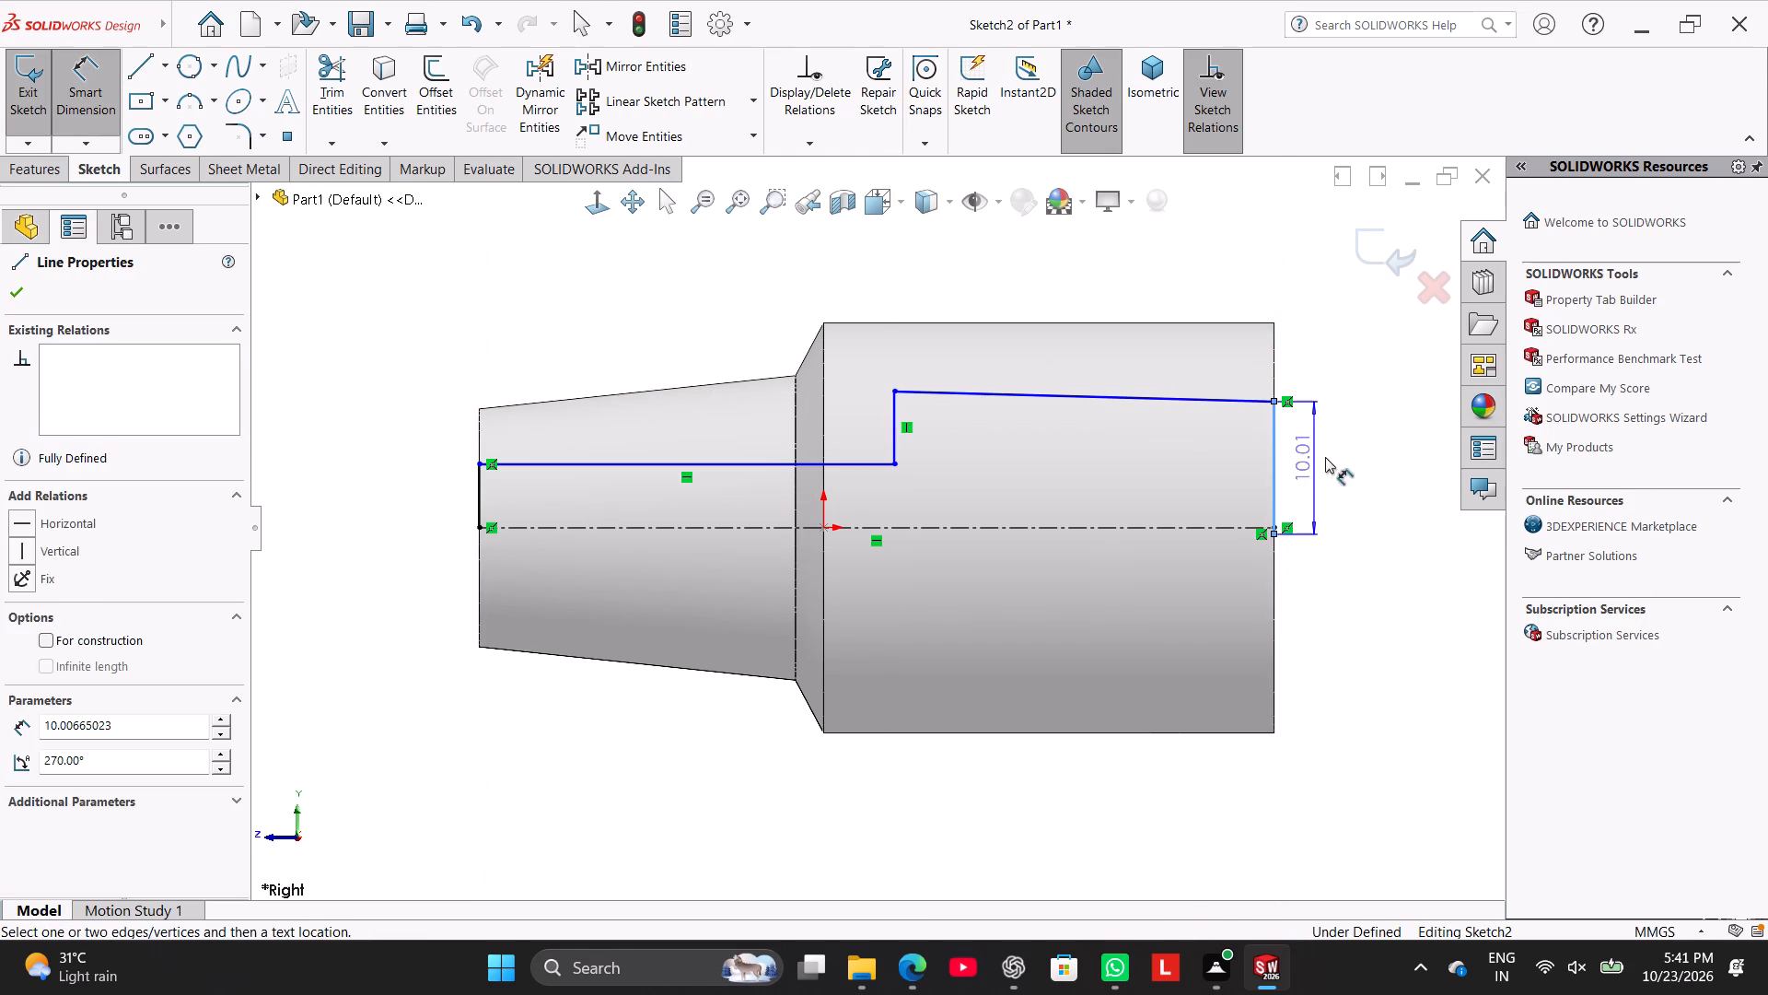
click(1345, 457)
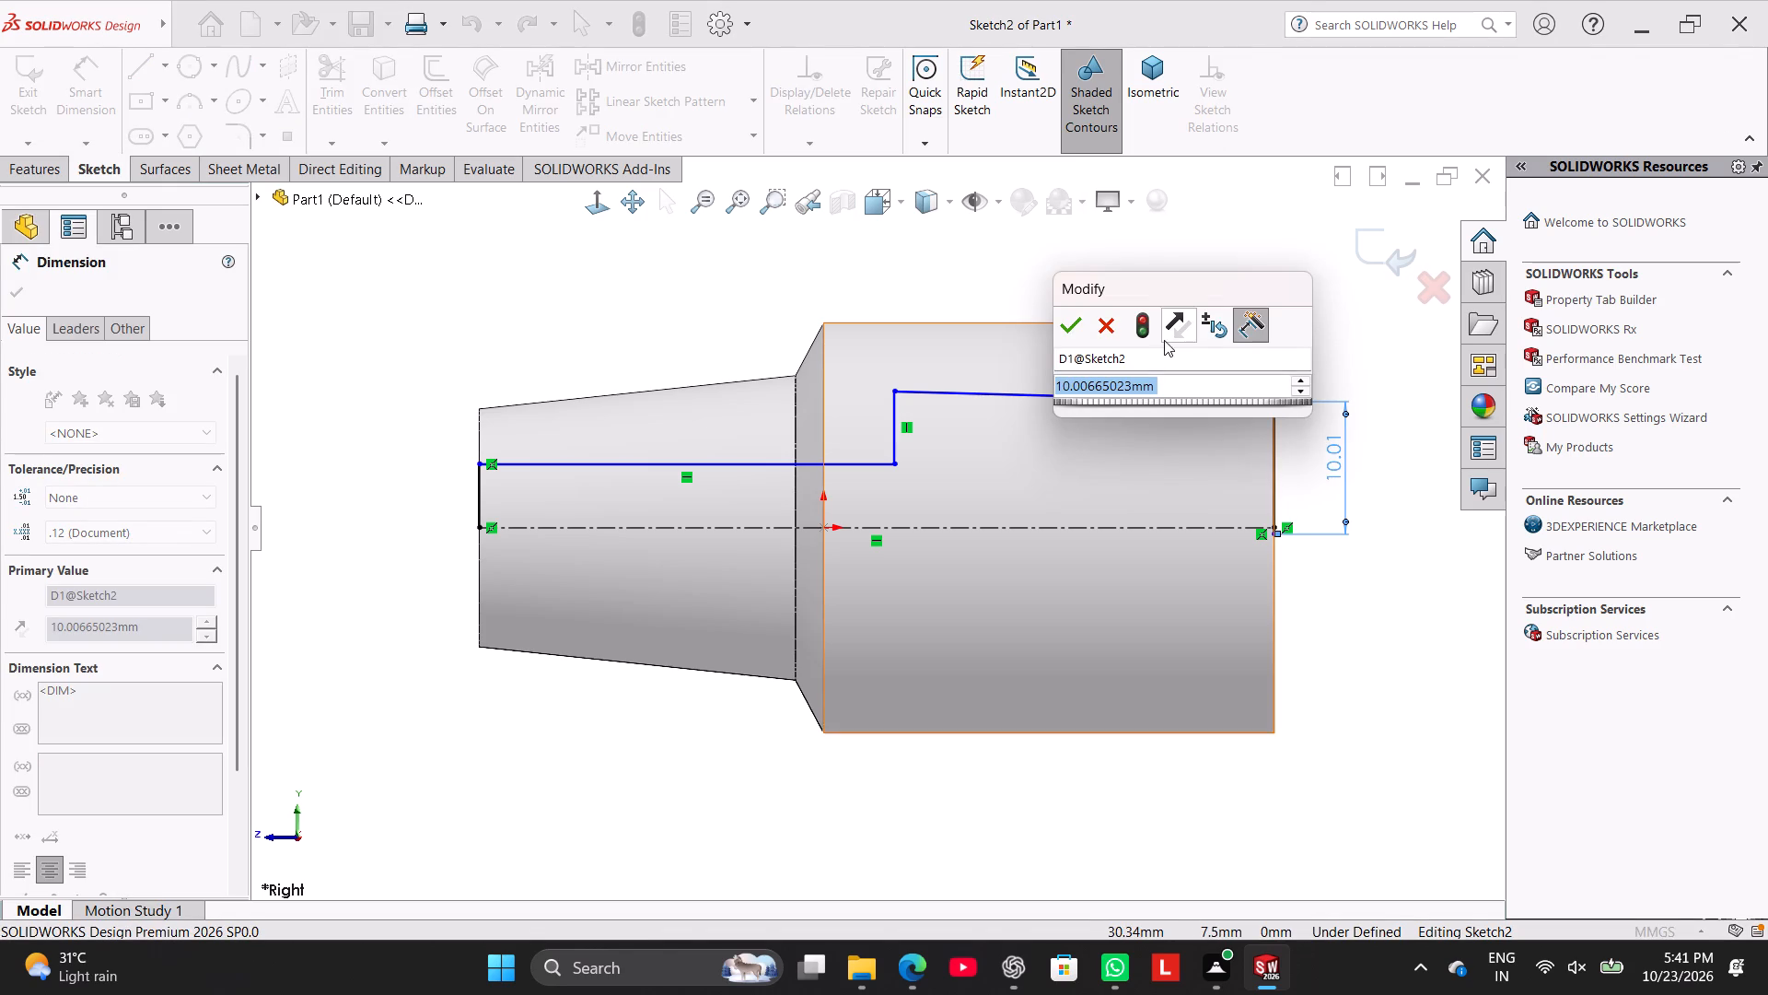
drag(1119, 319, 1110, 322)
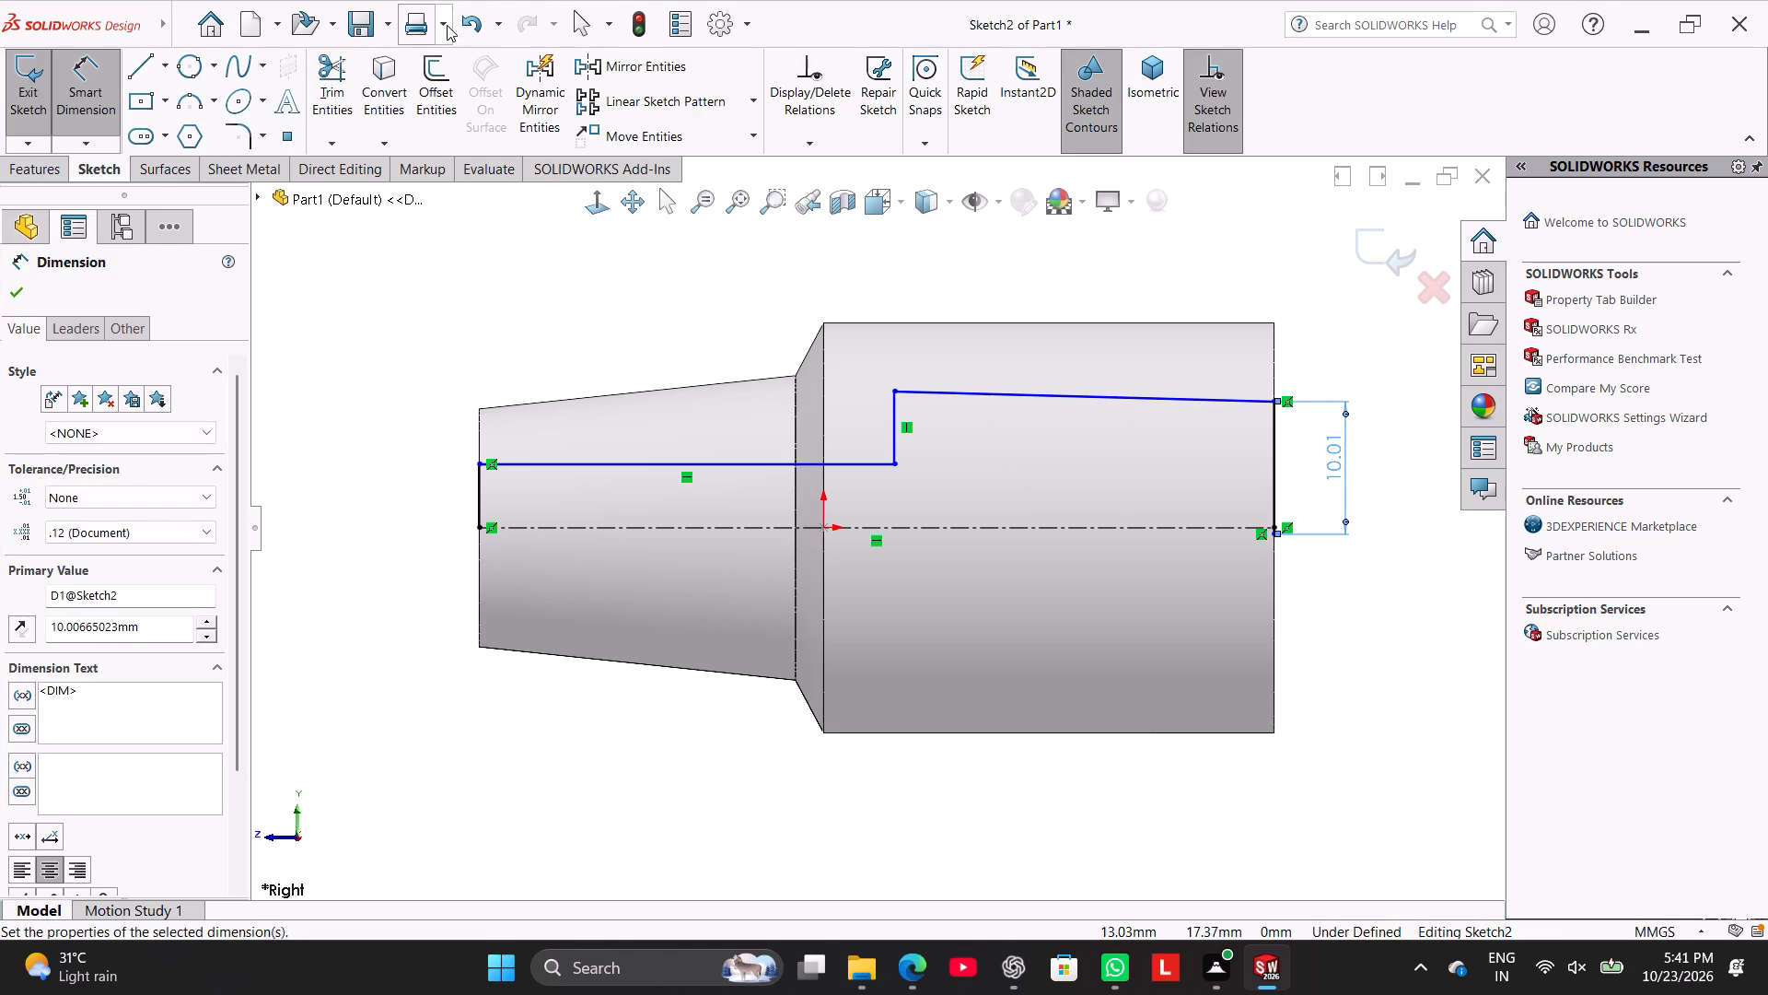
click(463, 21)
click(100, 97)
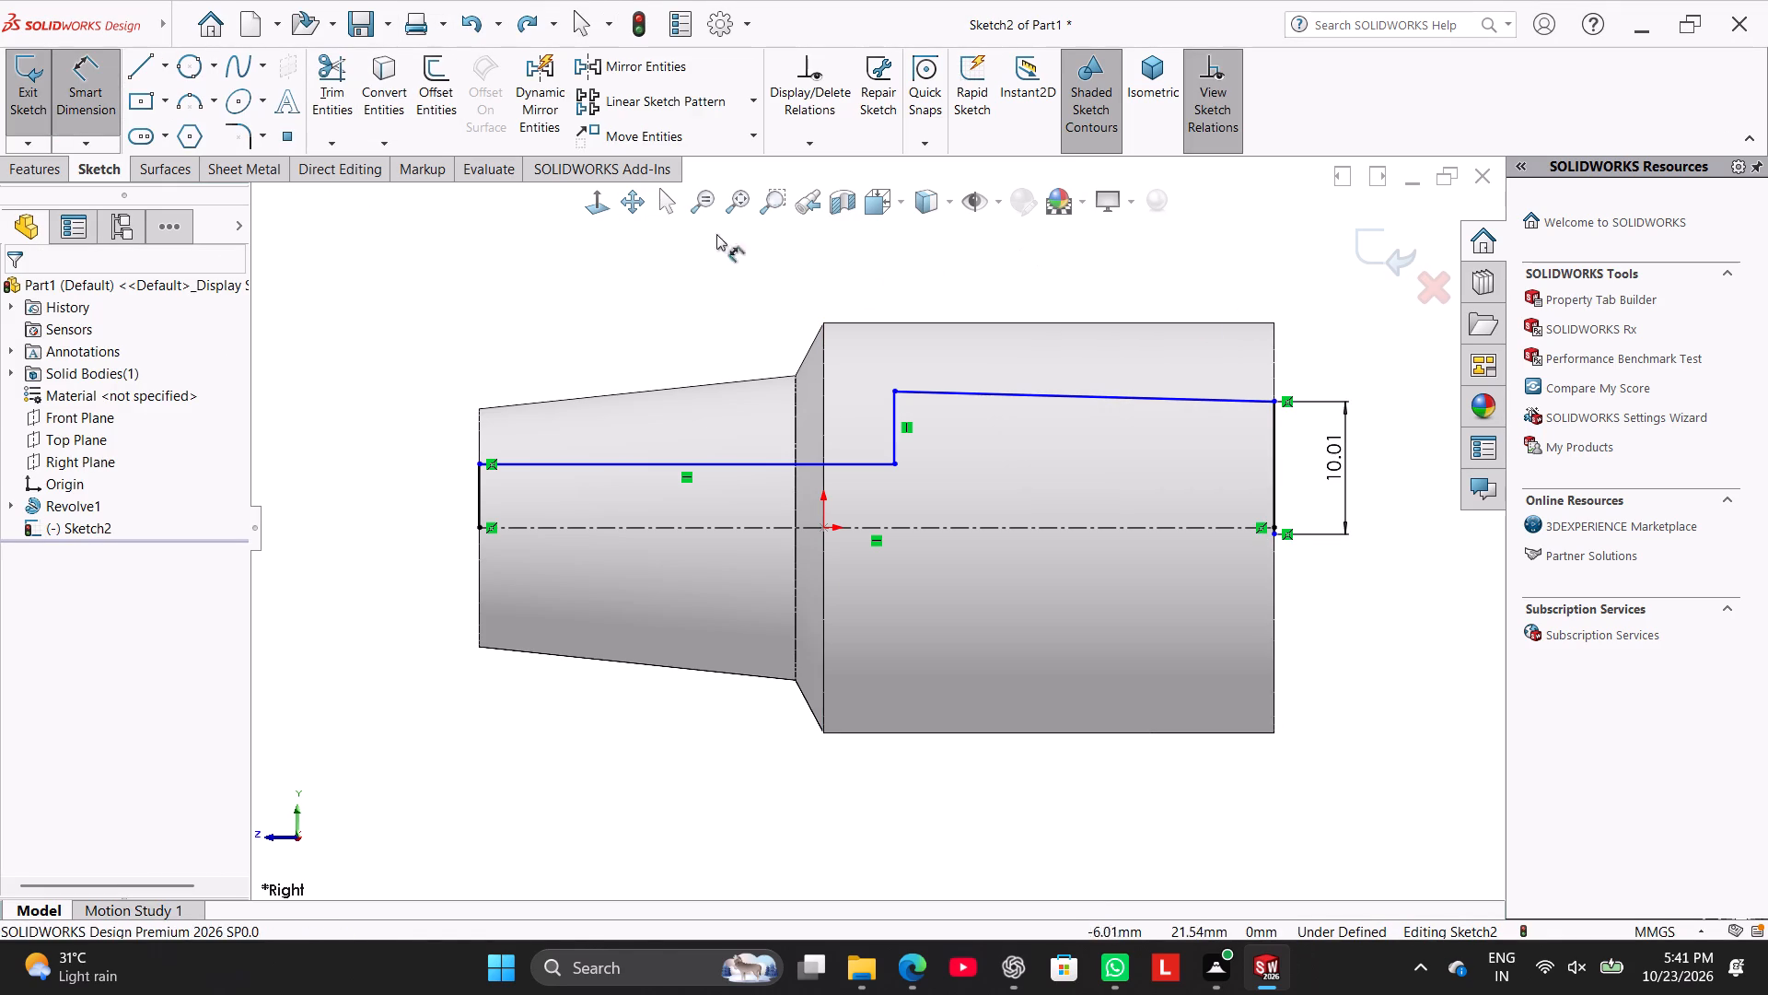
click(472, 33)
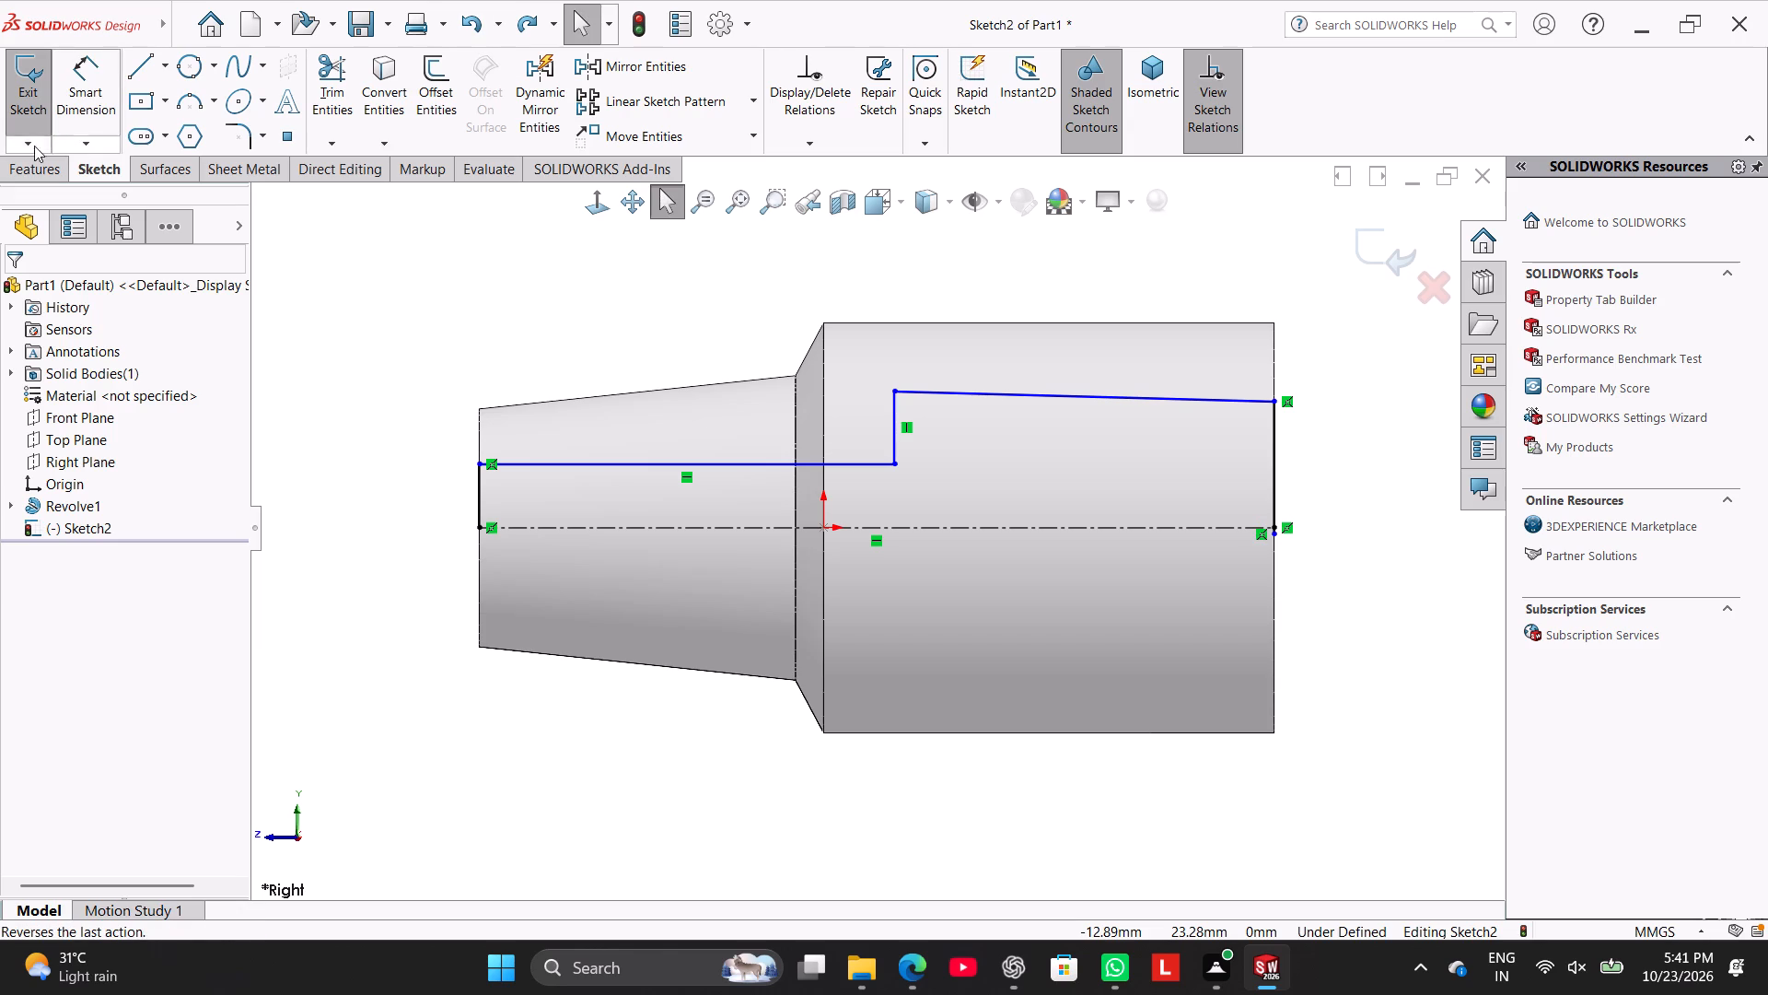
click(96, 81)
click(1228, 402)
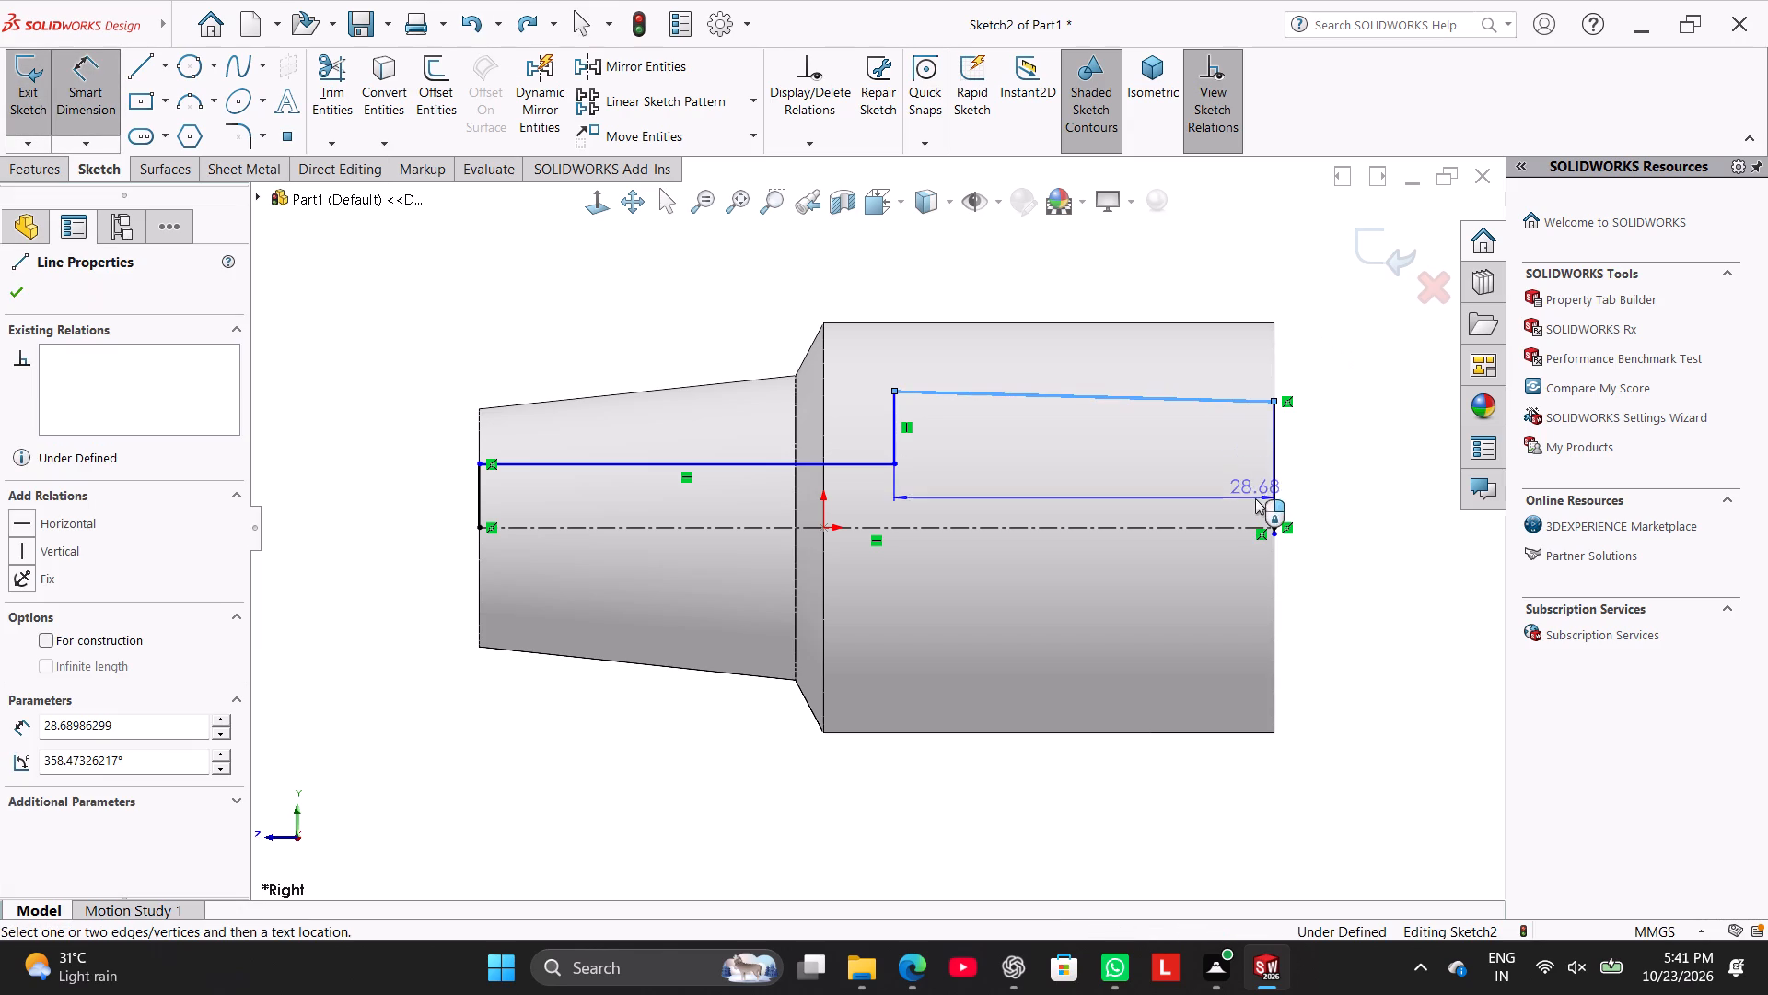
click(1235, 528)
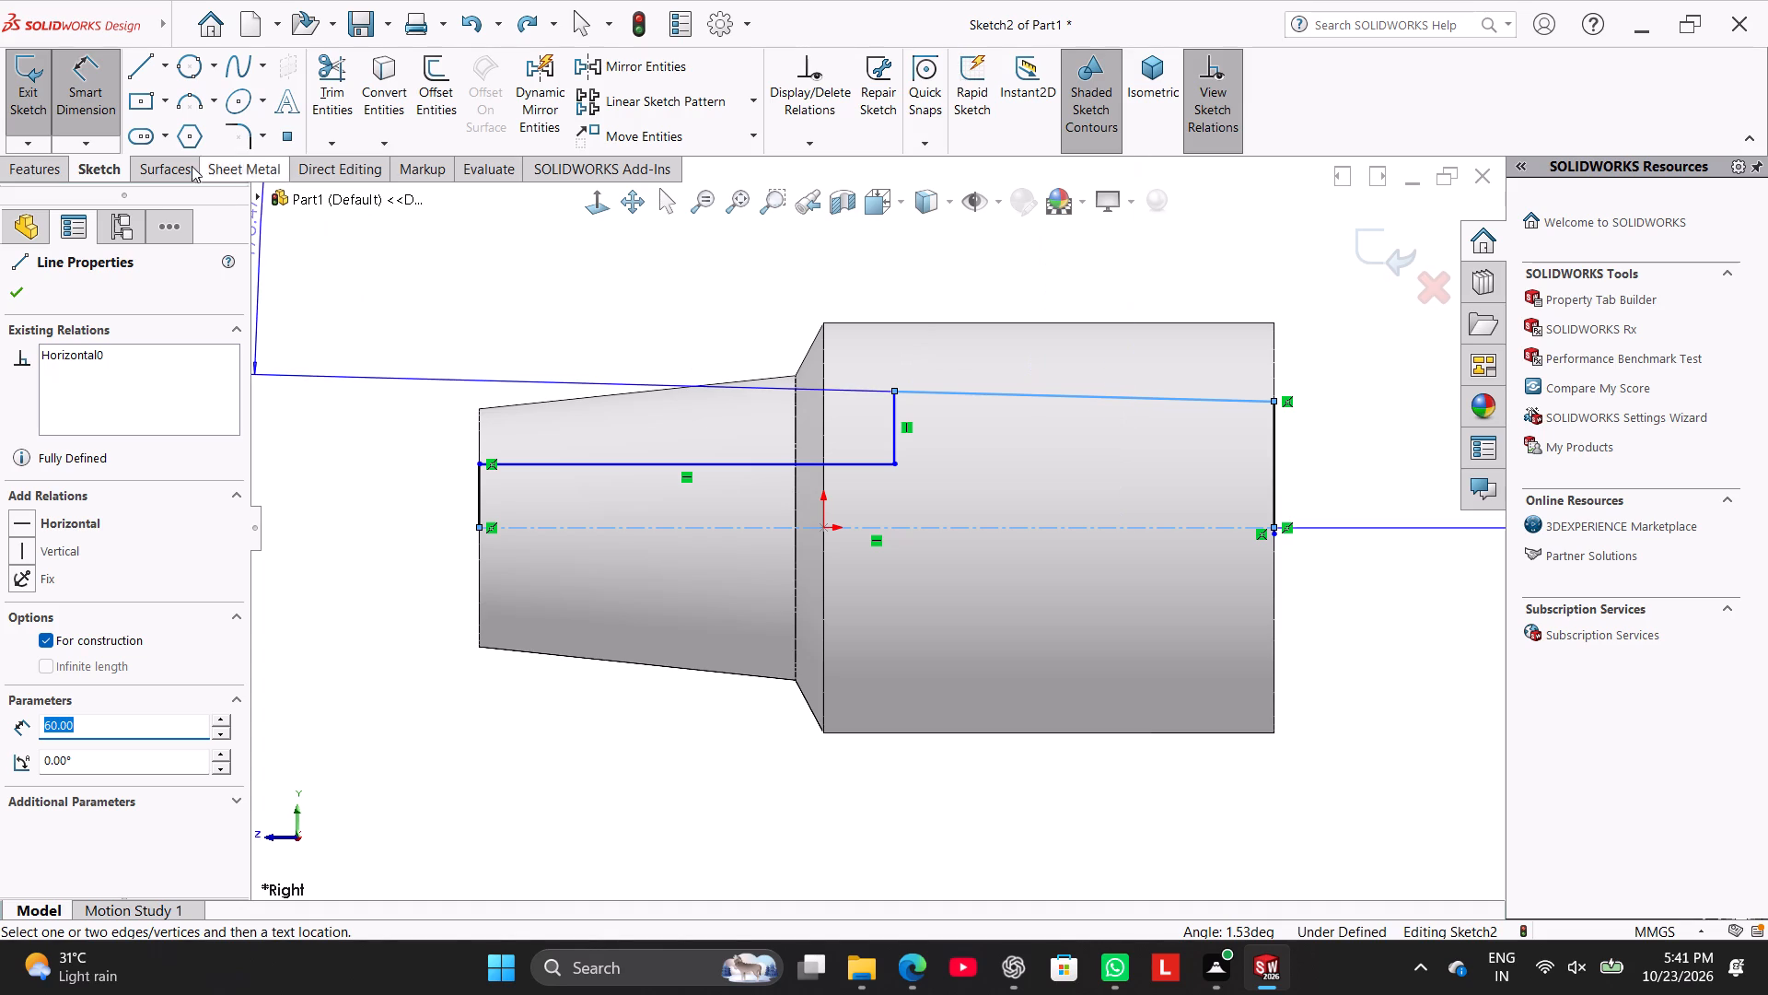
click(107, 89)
Make the slanted upper line of the bore profile horizontal.
click(1109, 391)
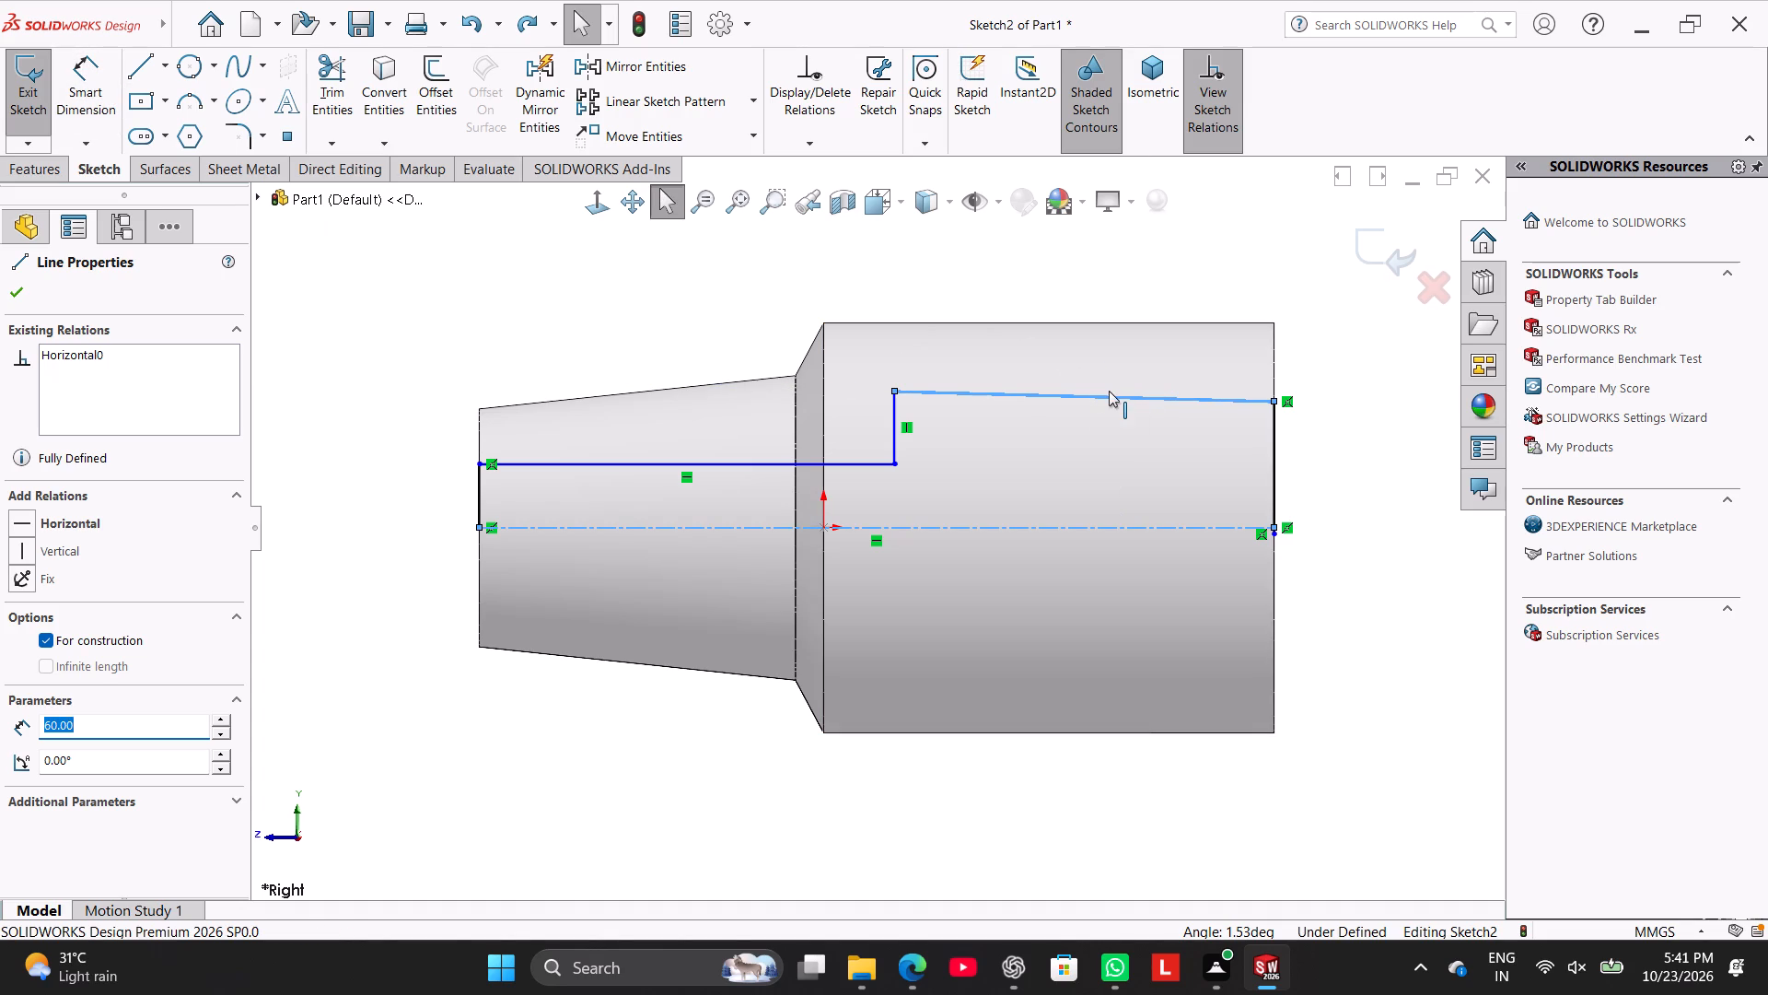
click(1169, 310)
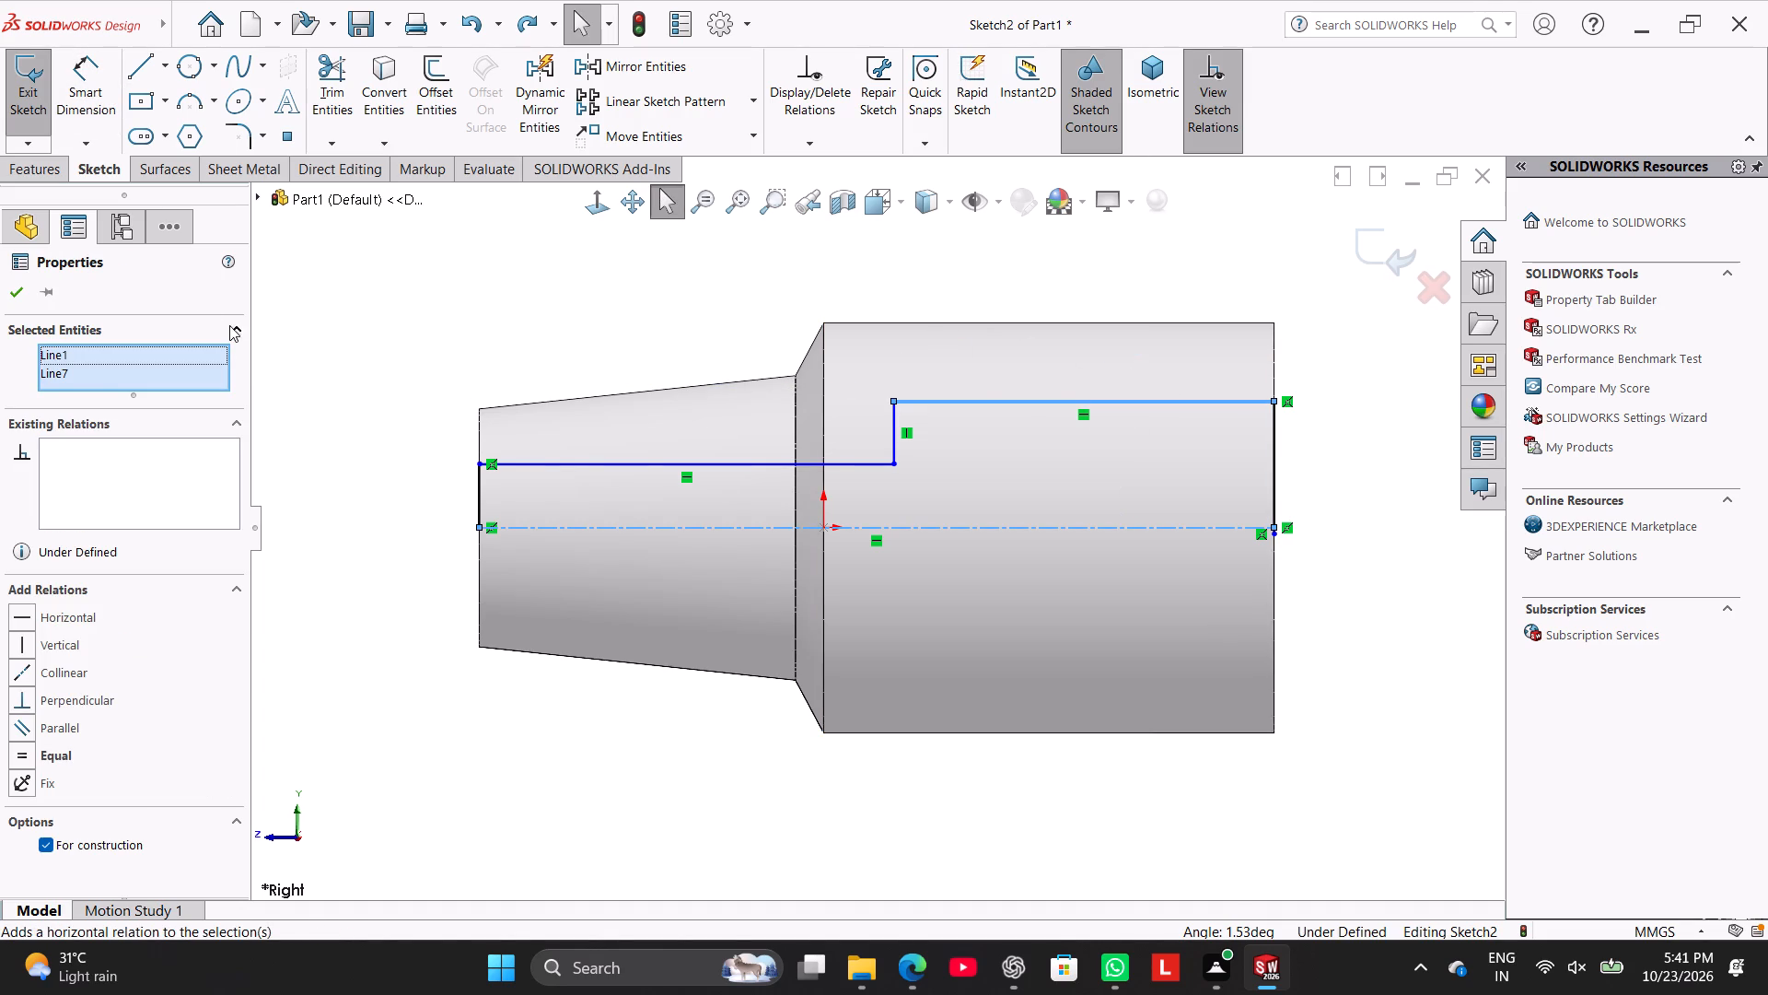
Dimension the upper horizontal profile line about the centerline as a 28 mm diameter.
click(99, 99)
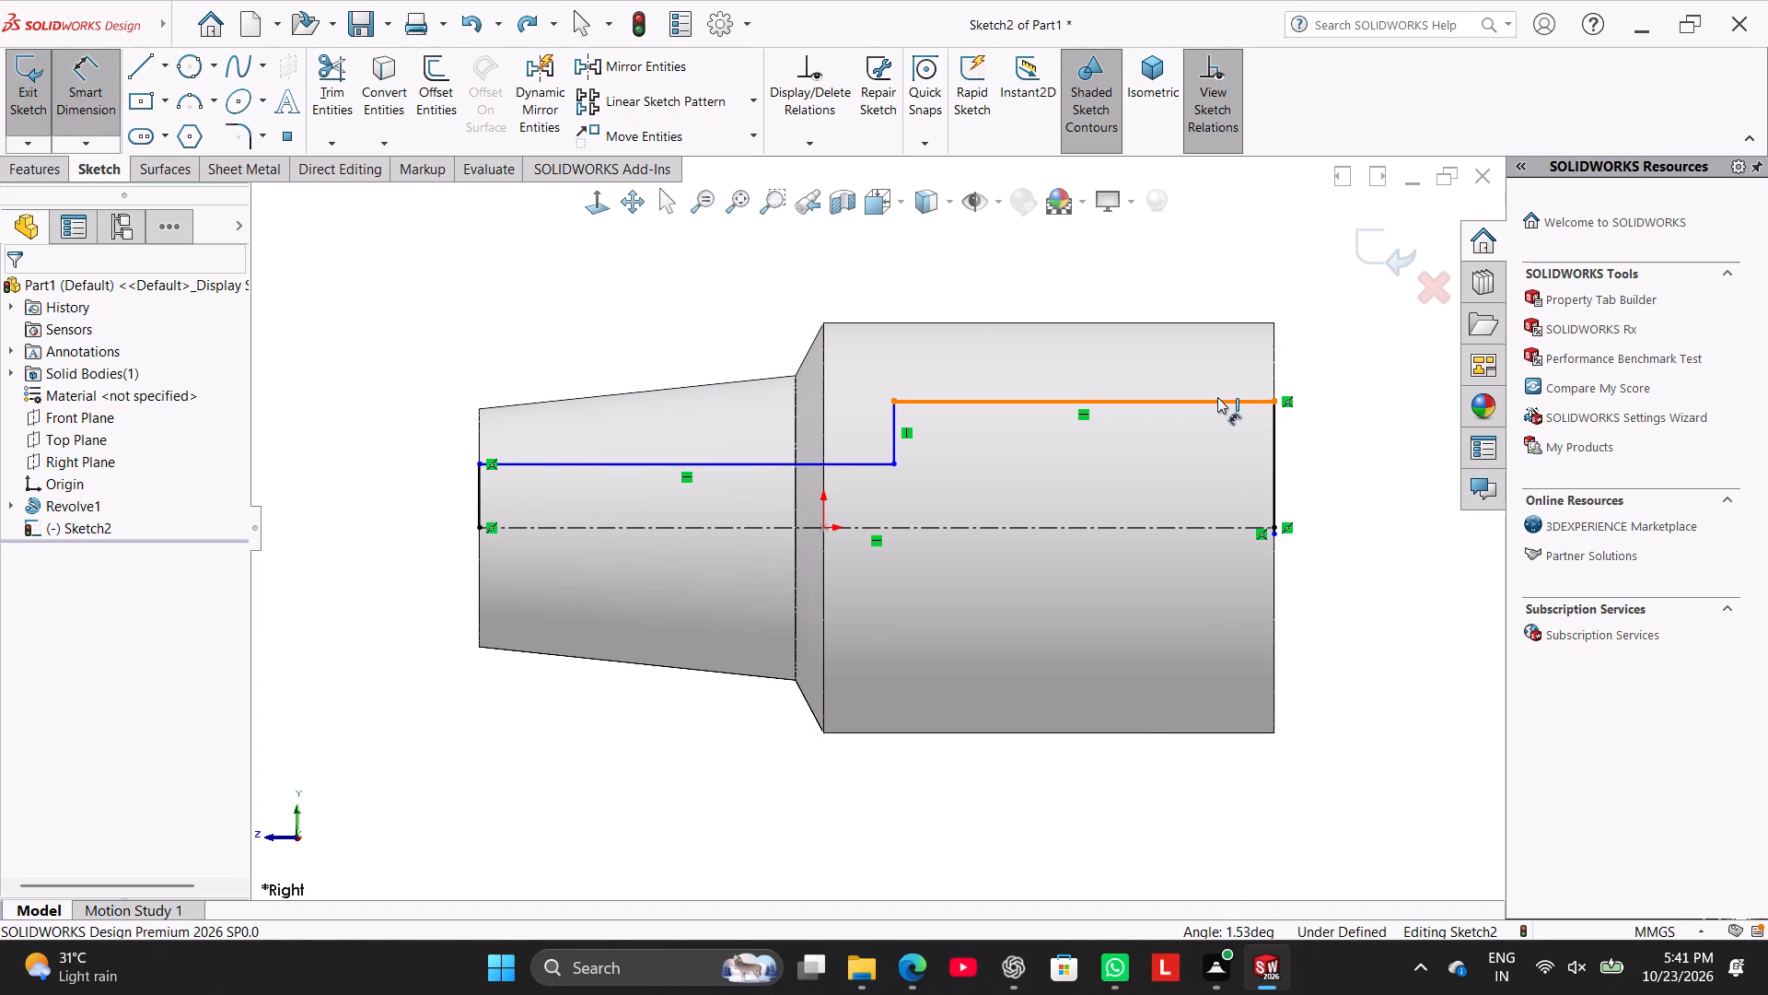
click(1221, 404)
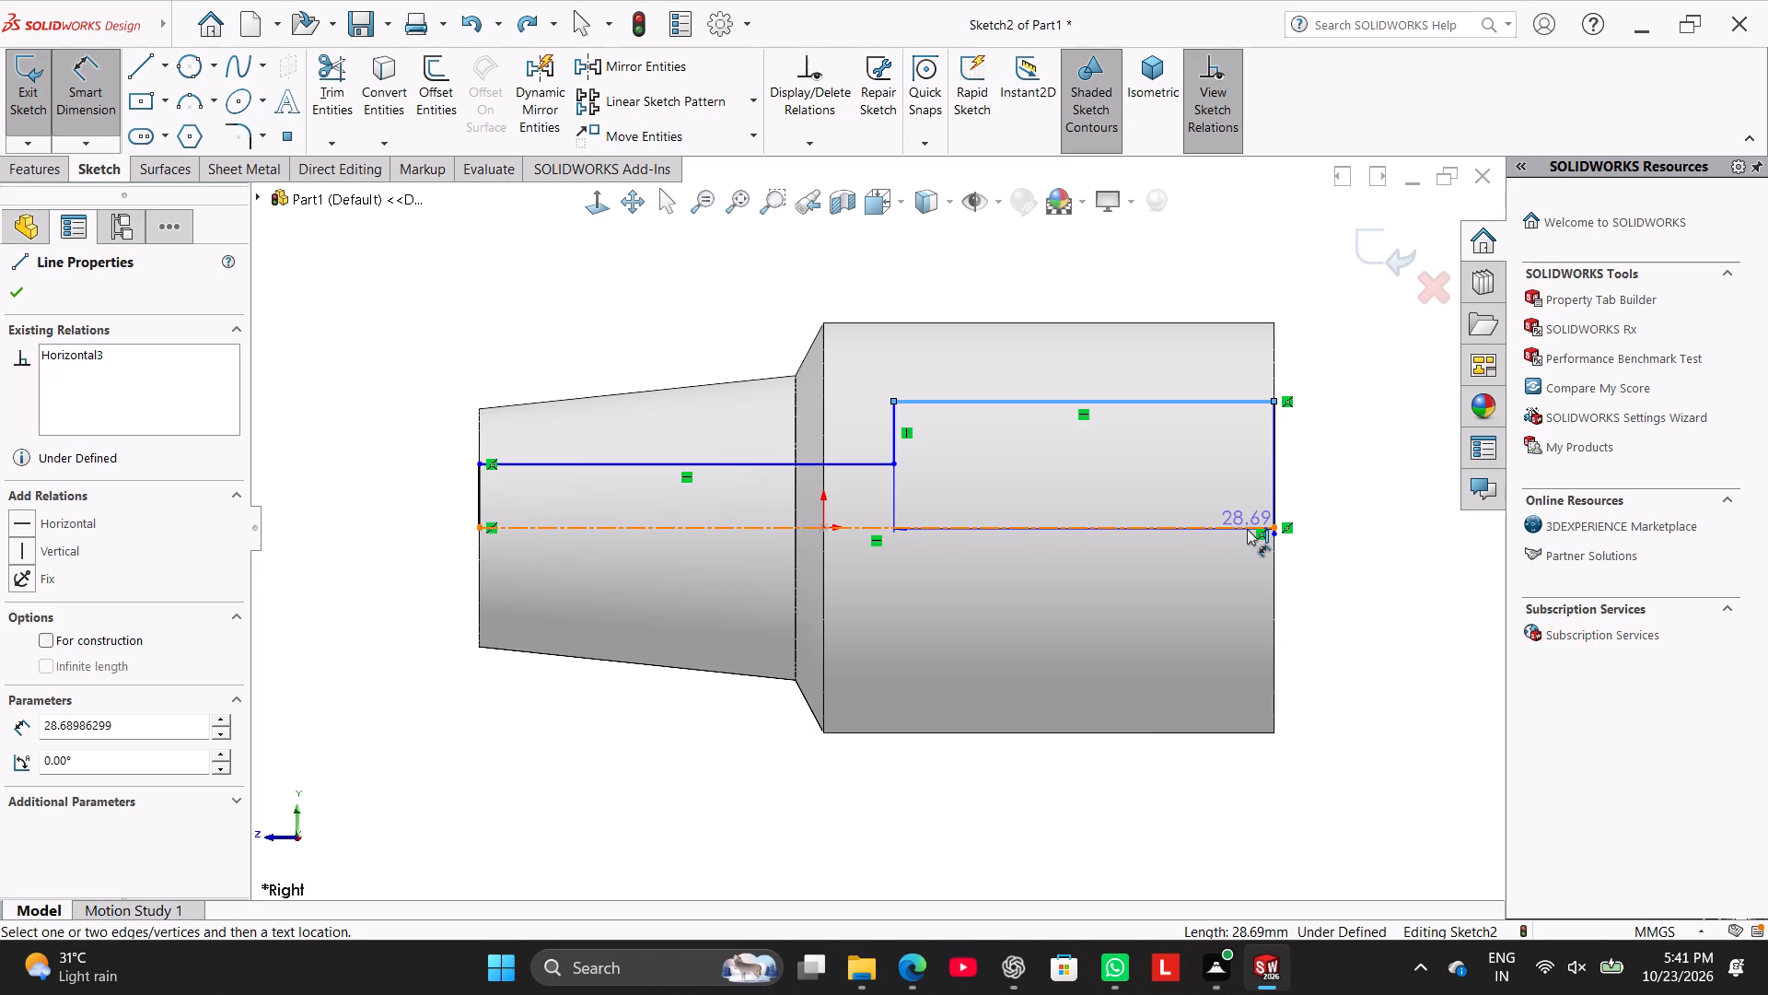
click(1247, 529)
click(1334, 556)
text(28)
key(Return)
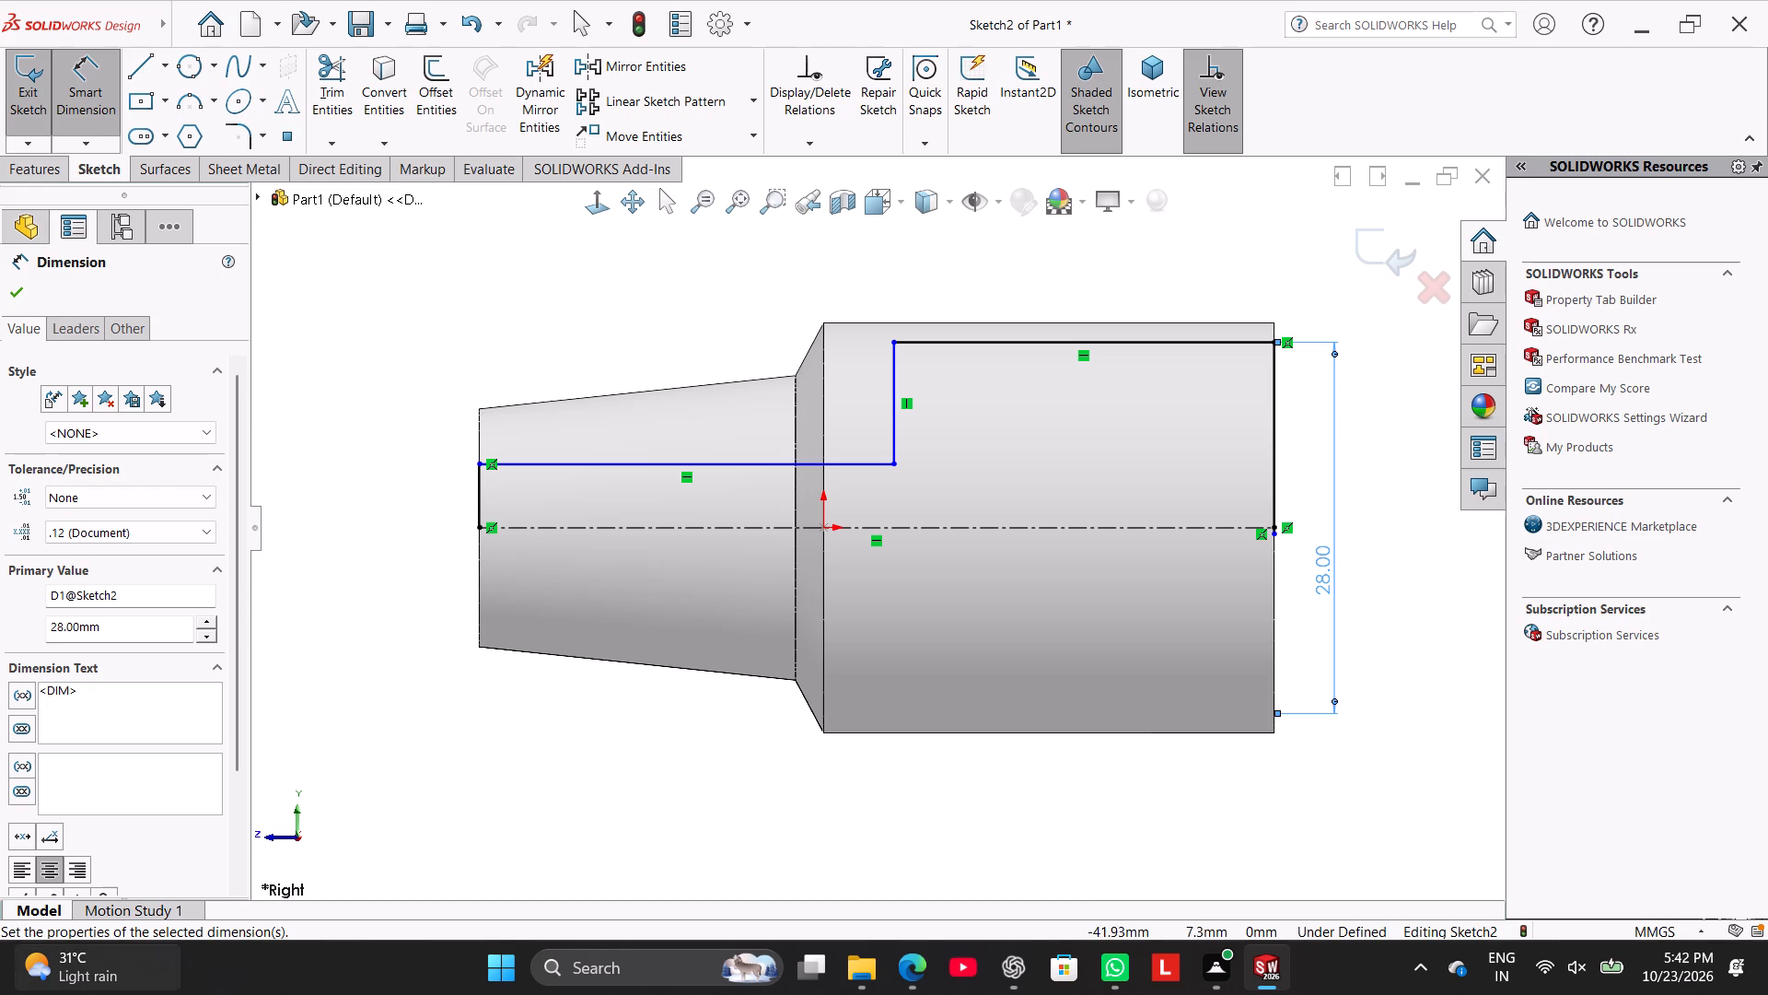
Dimension the lower horizontal profile line near the small end about the centerline as a 12.5 mm diameter.
click(739, 465)
click(943, 506)
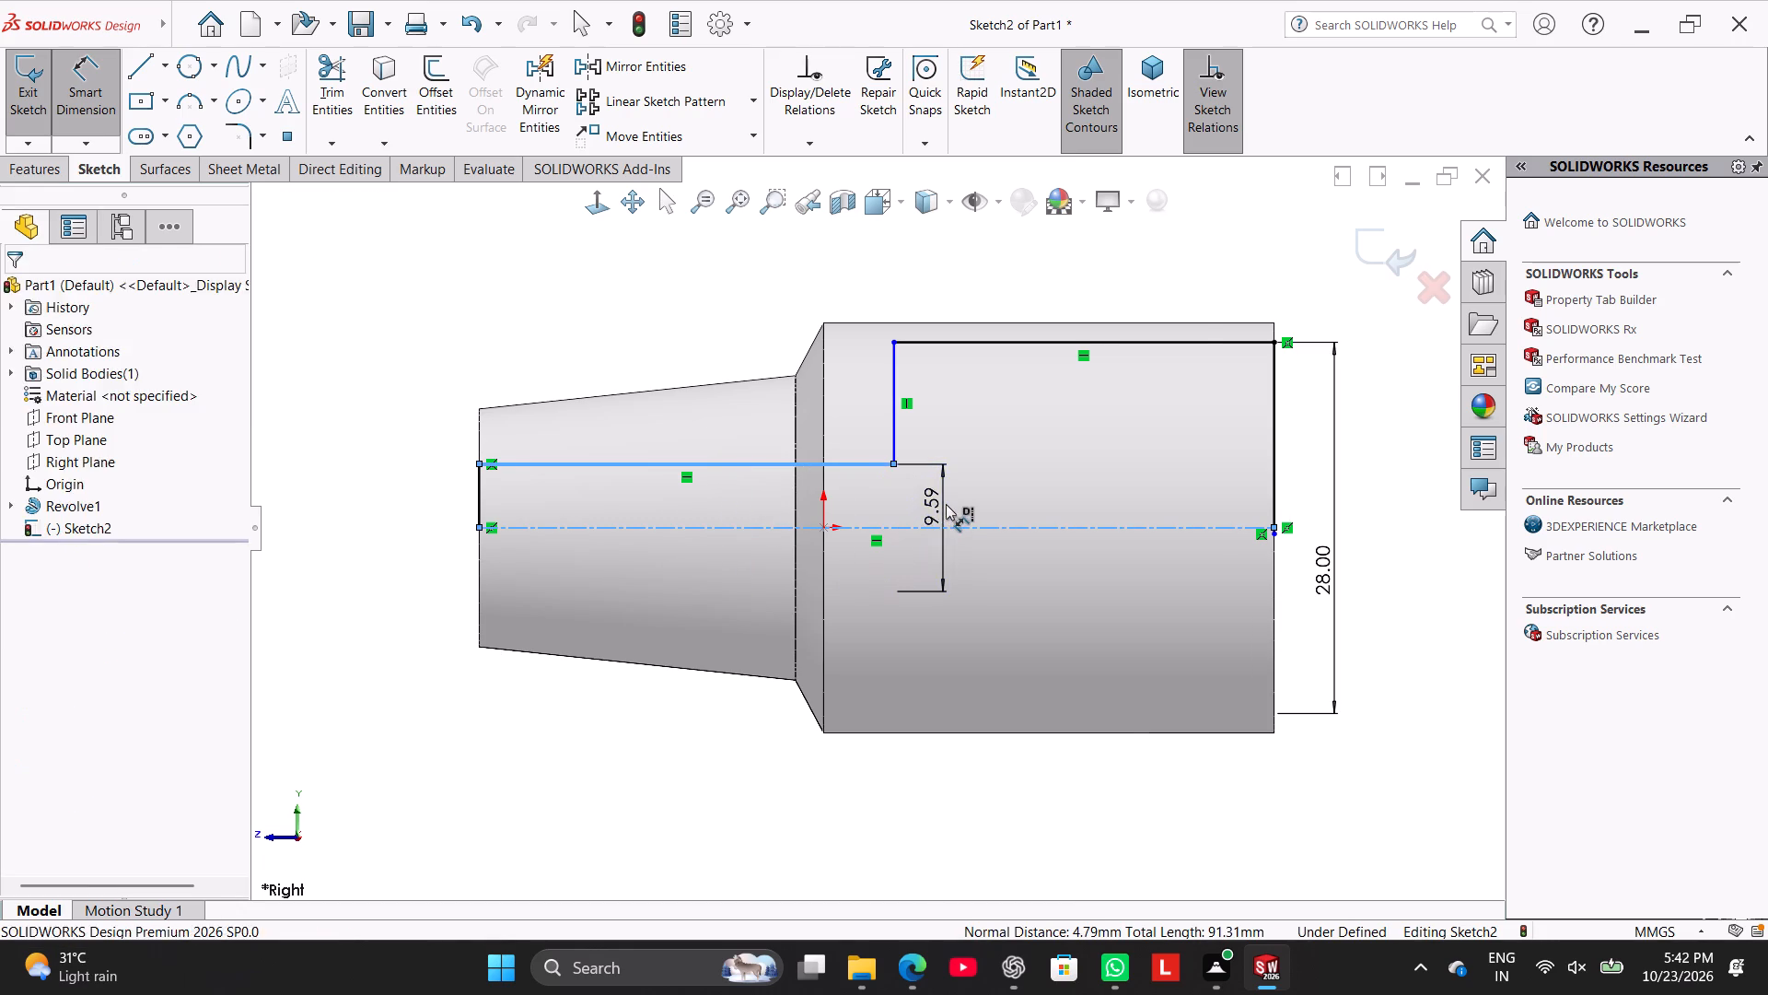
text(12.5)
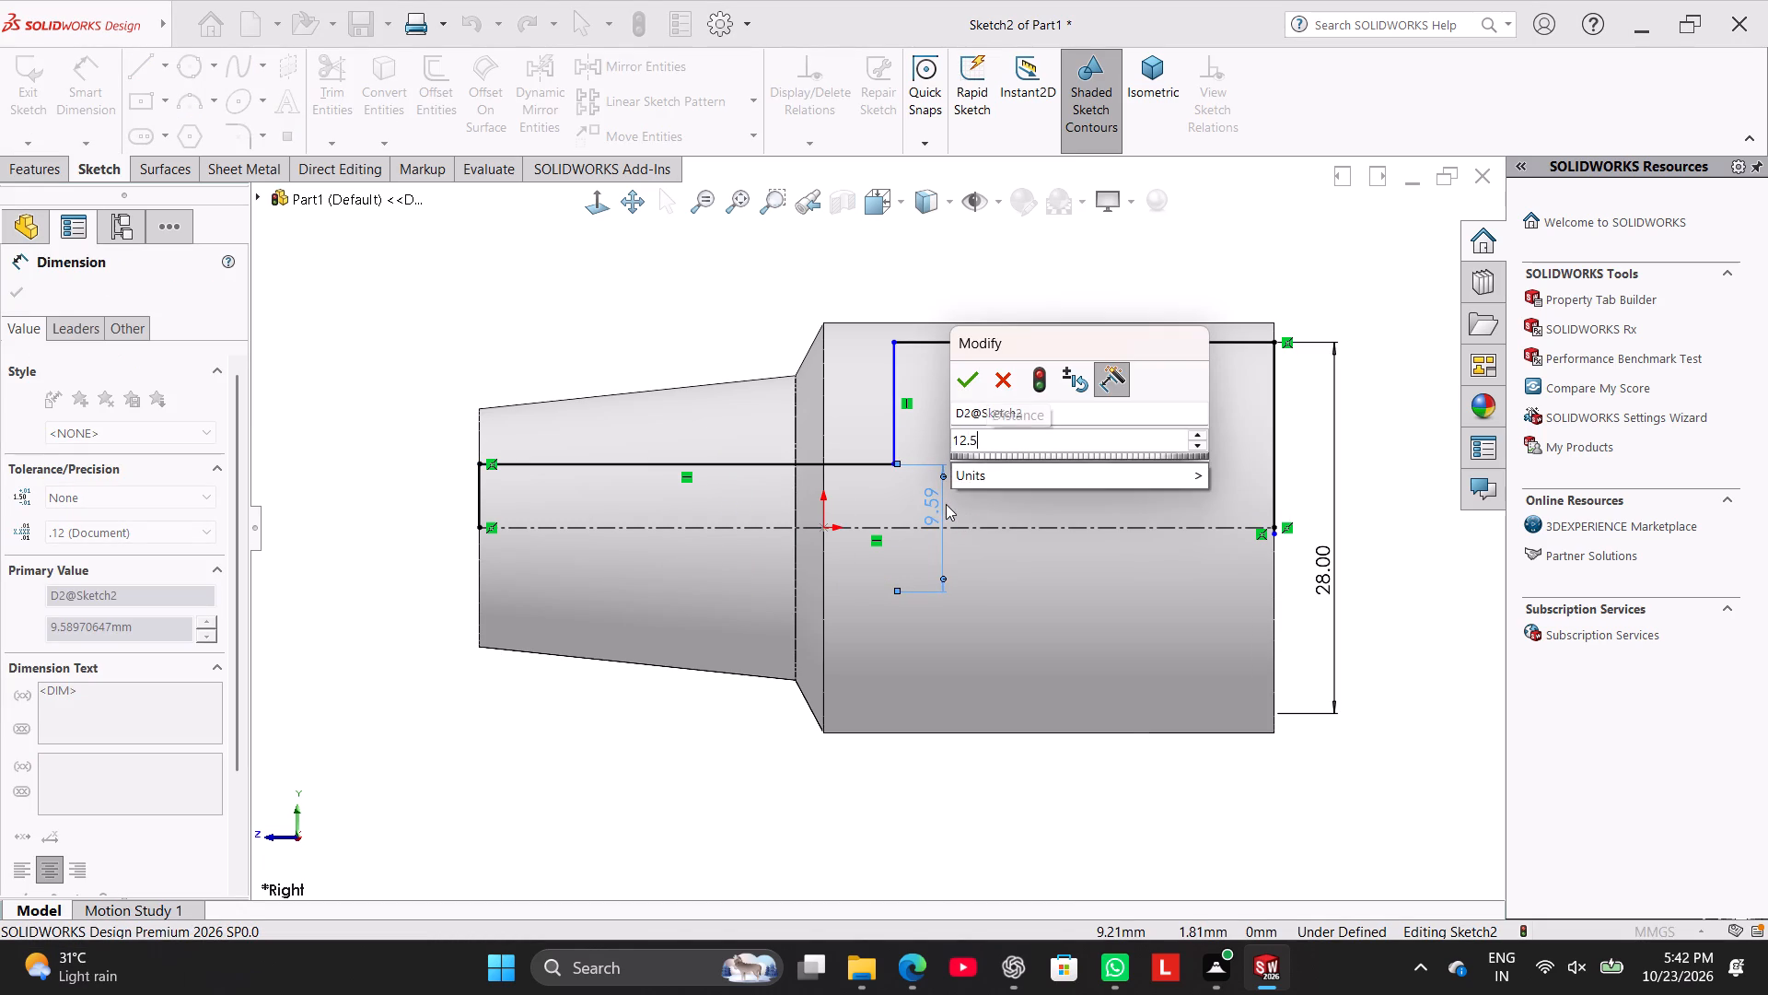
key(Return)
Dimension the length of the upper horizontal profile line as 30 mm.
click(1051, 341)
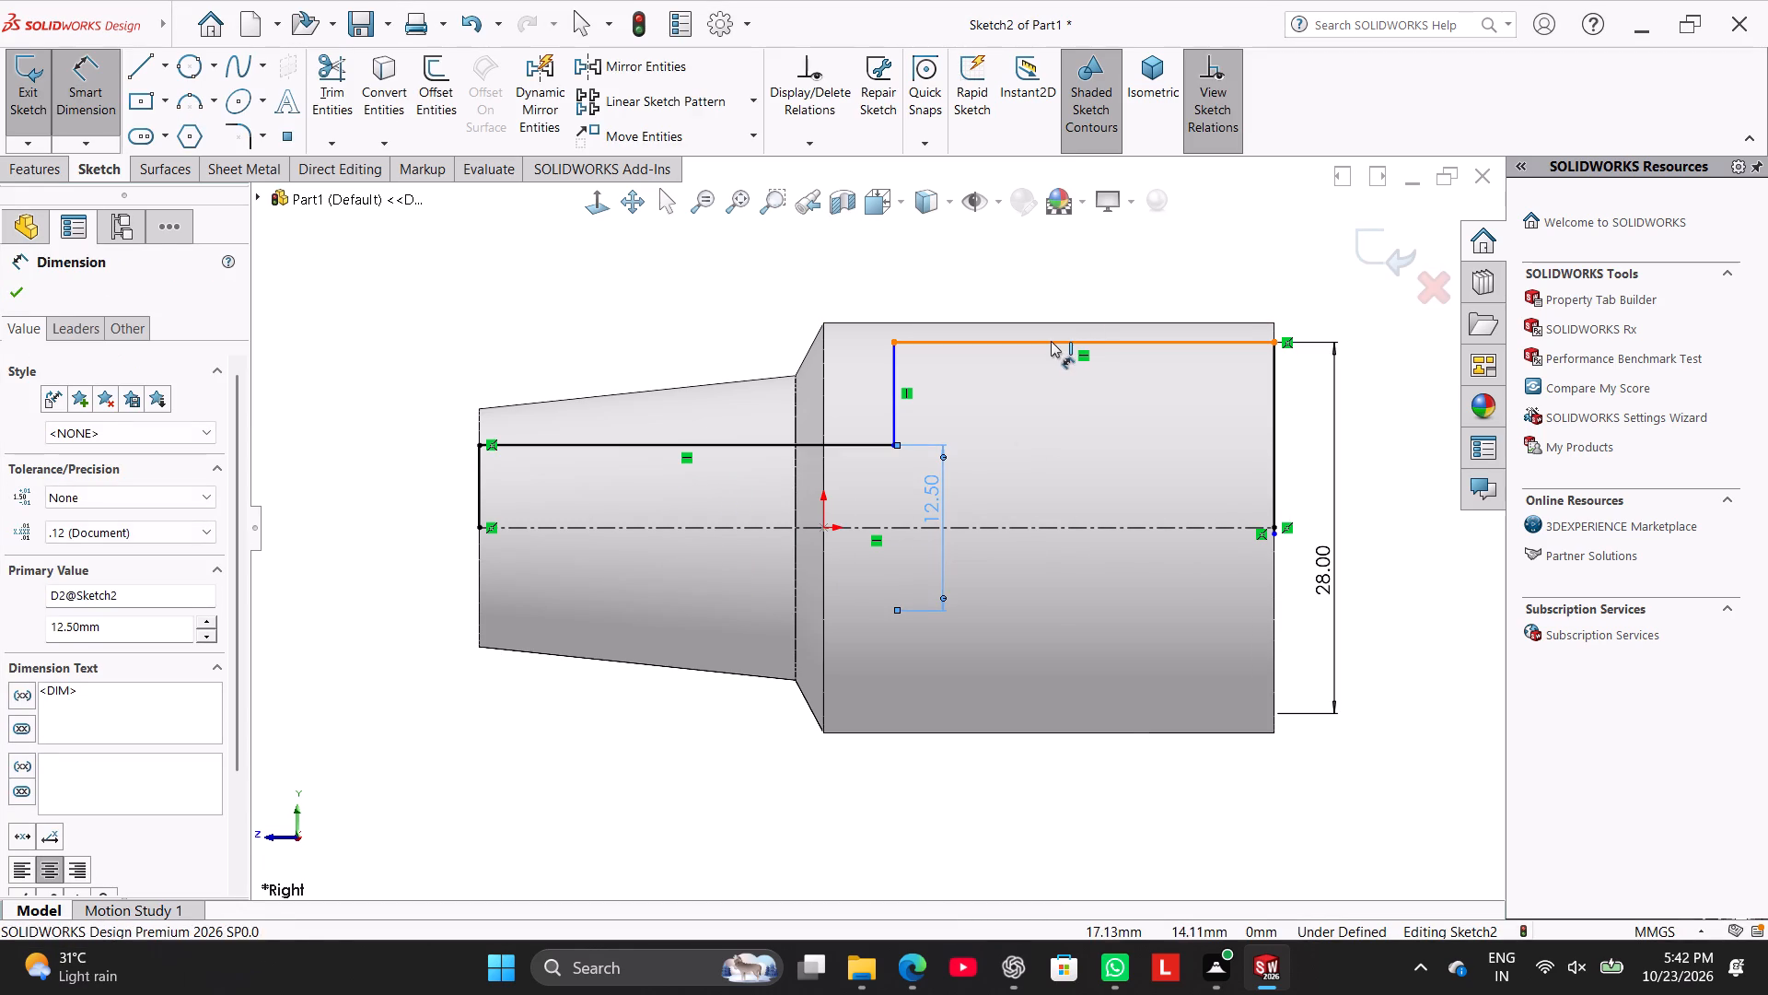
click(104, 102)
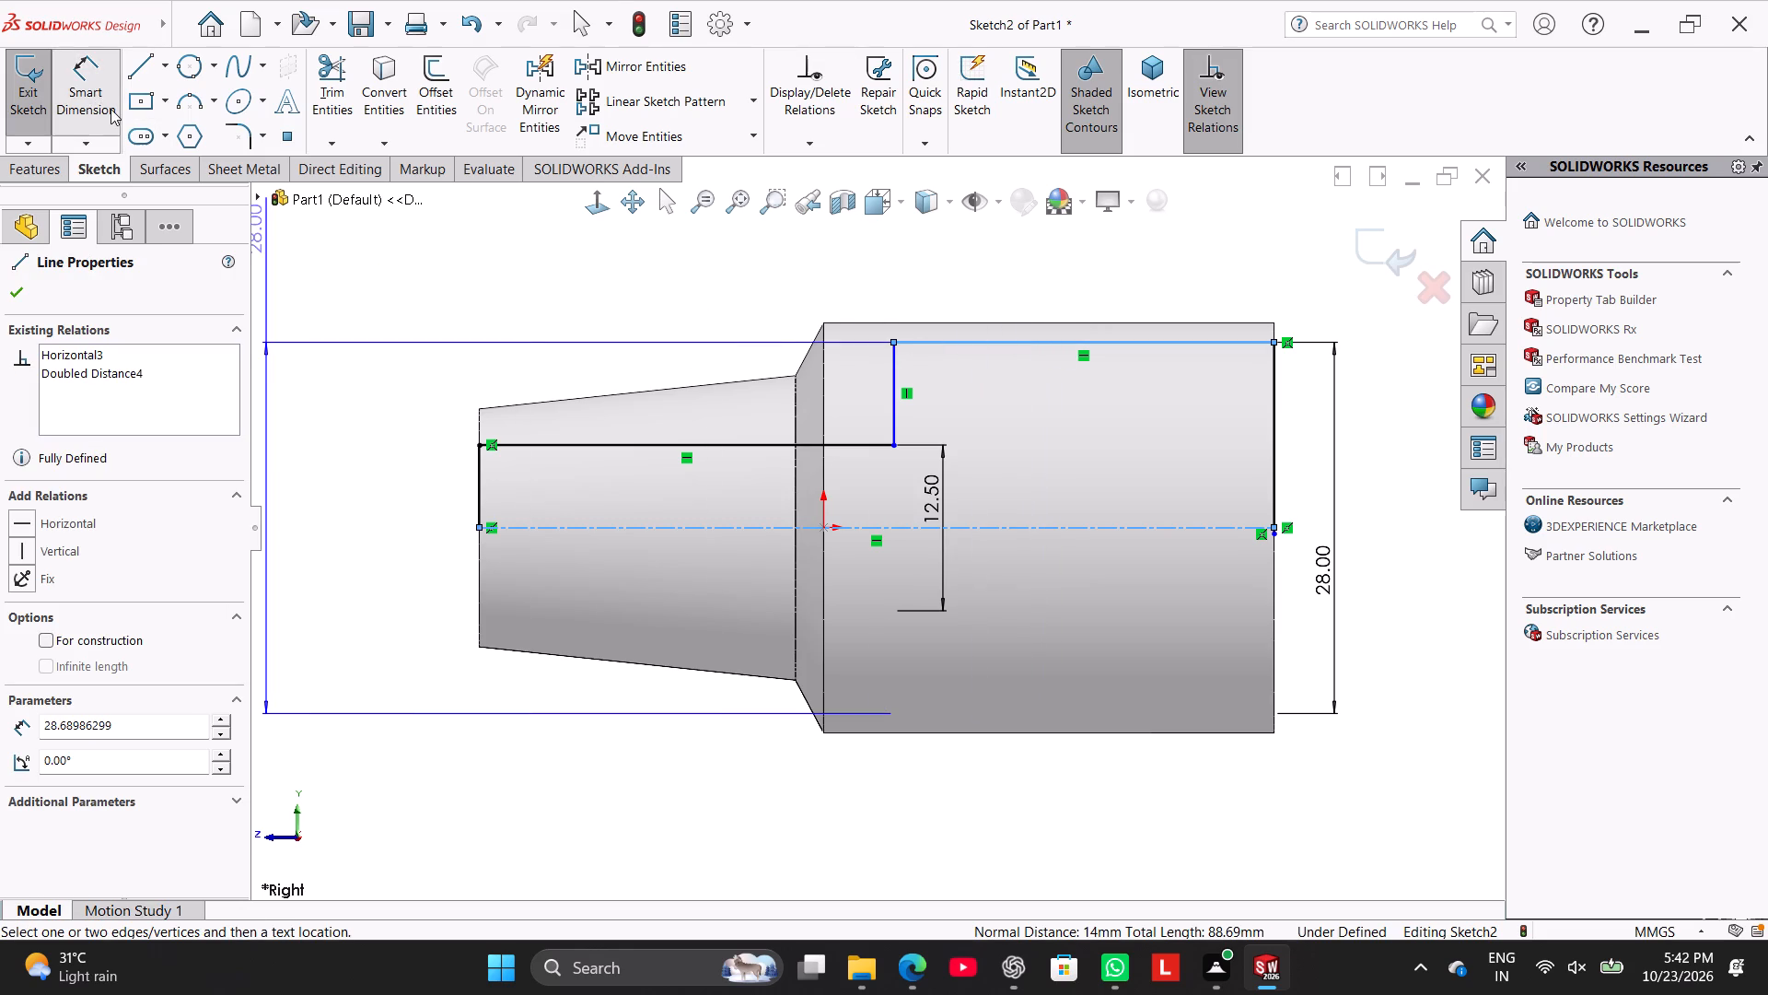
click(87, 88)
click(1023, 346)
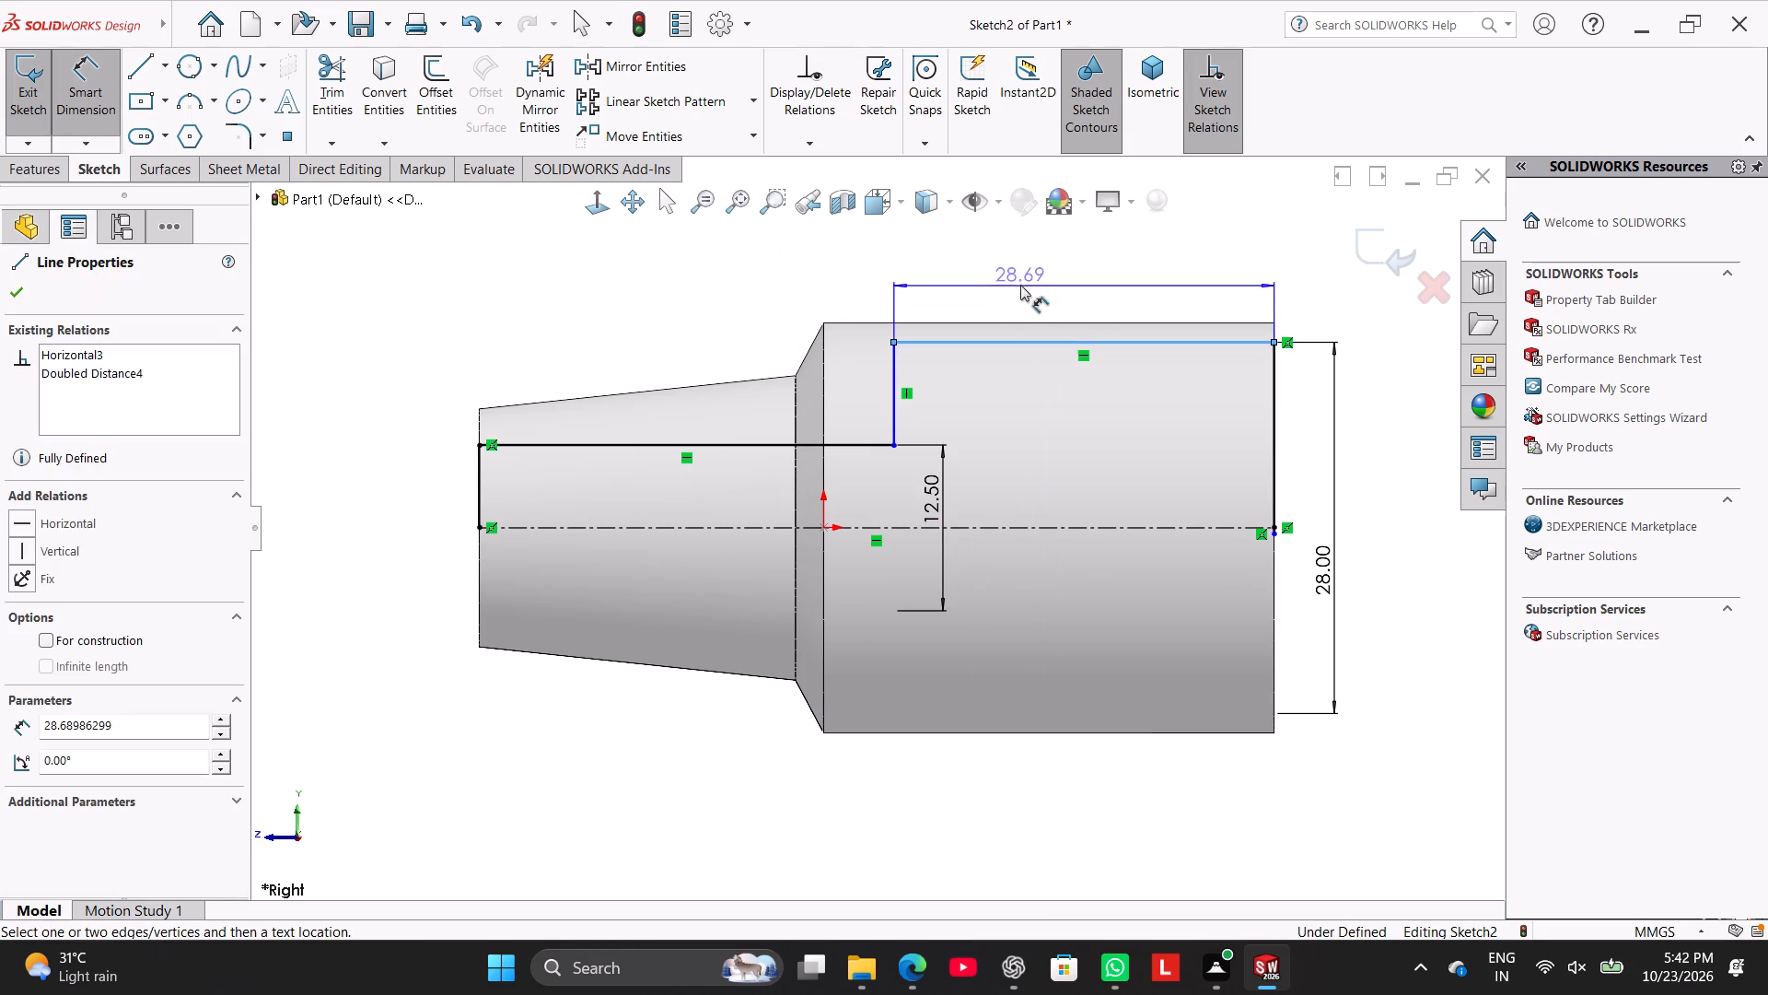
click(1020, 261)
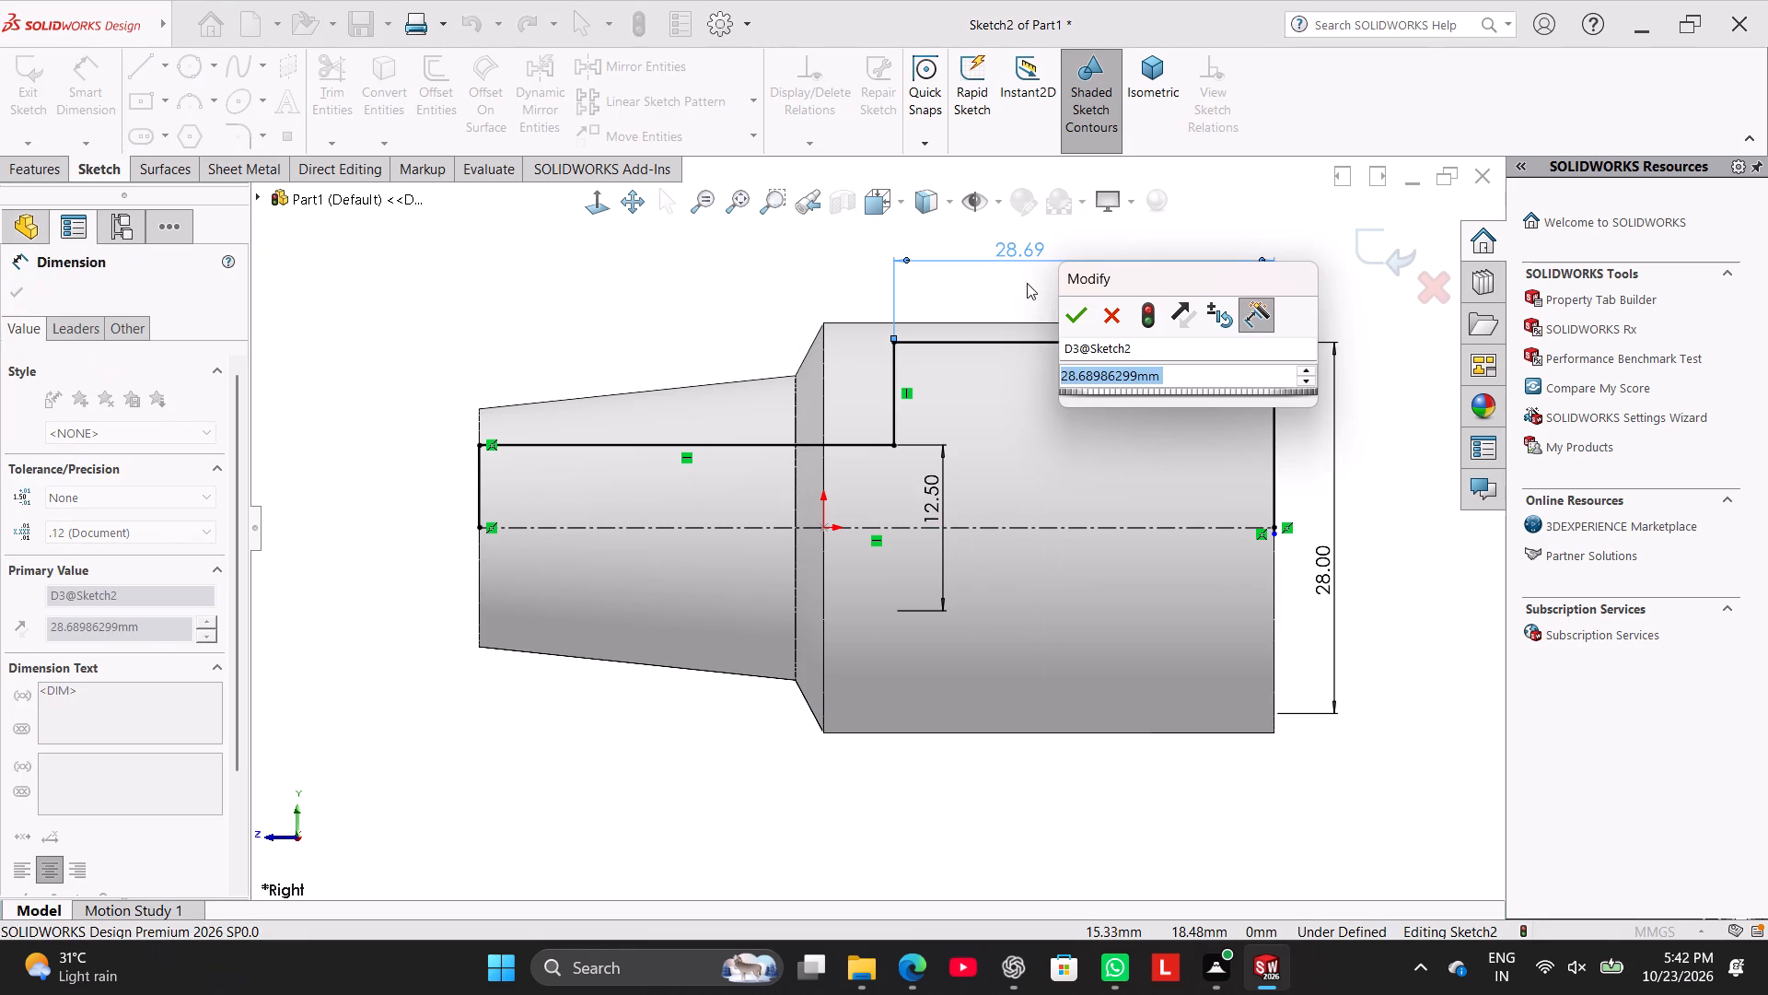
text(30)
key(Return)
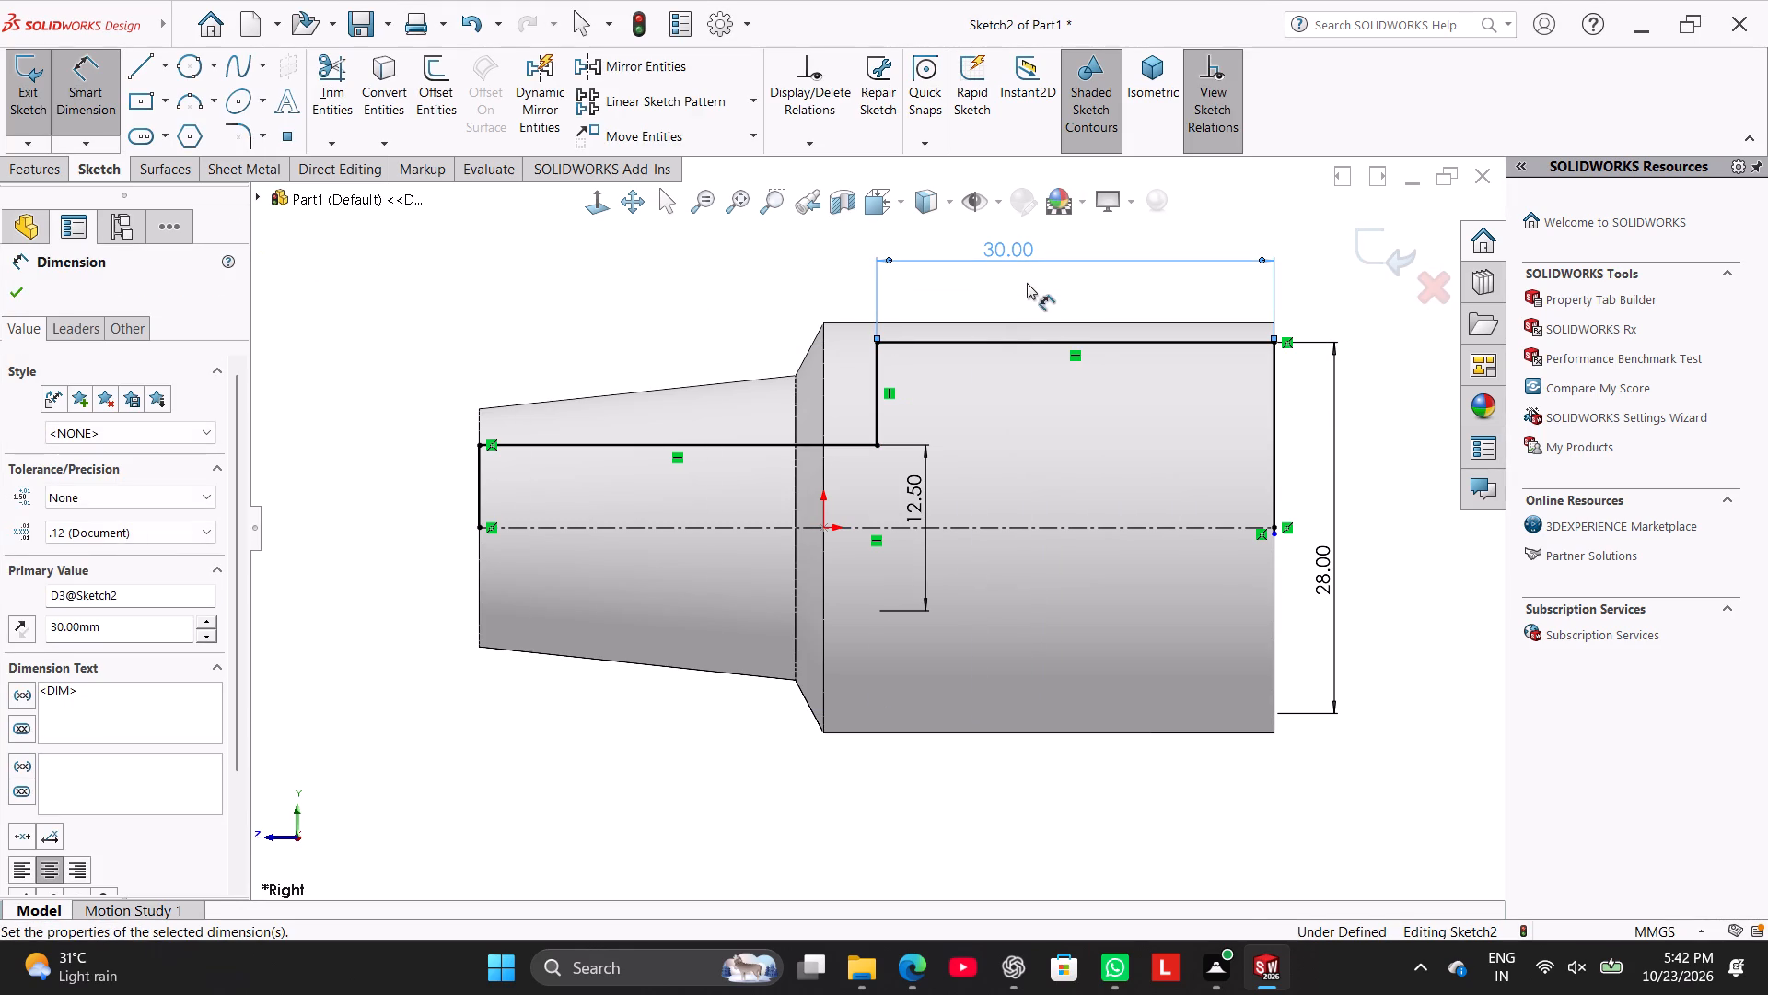
right_click(634, 315)
click(706, 373)
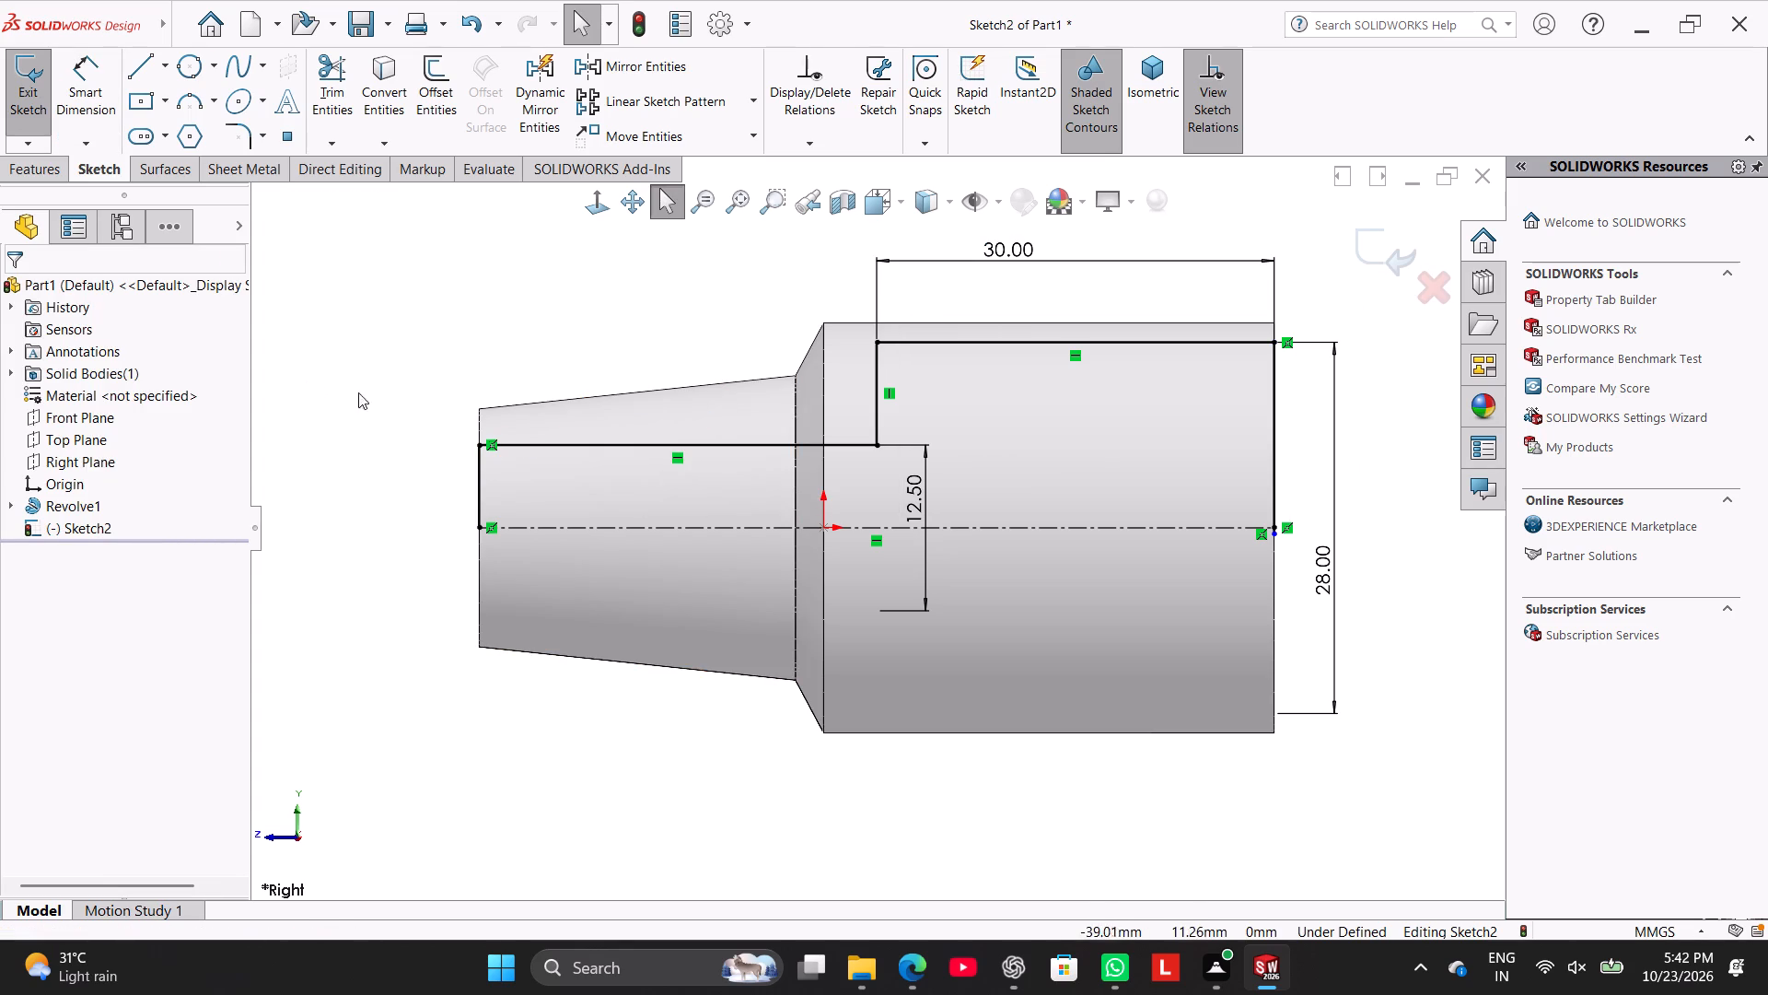
Move the loose lower endpoint of the large-end vertical line onto the centerline's endpoint.
scroll(1243, 460, down, 10)
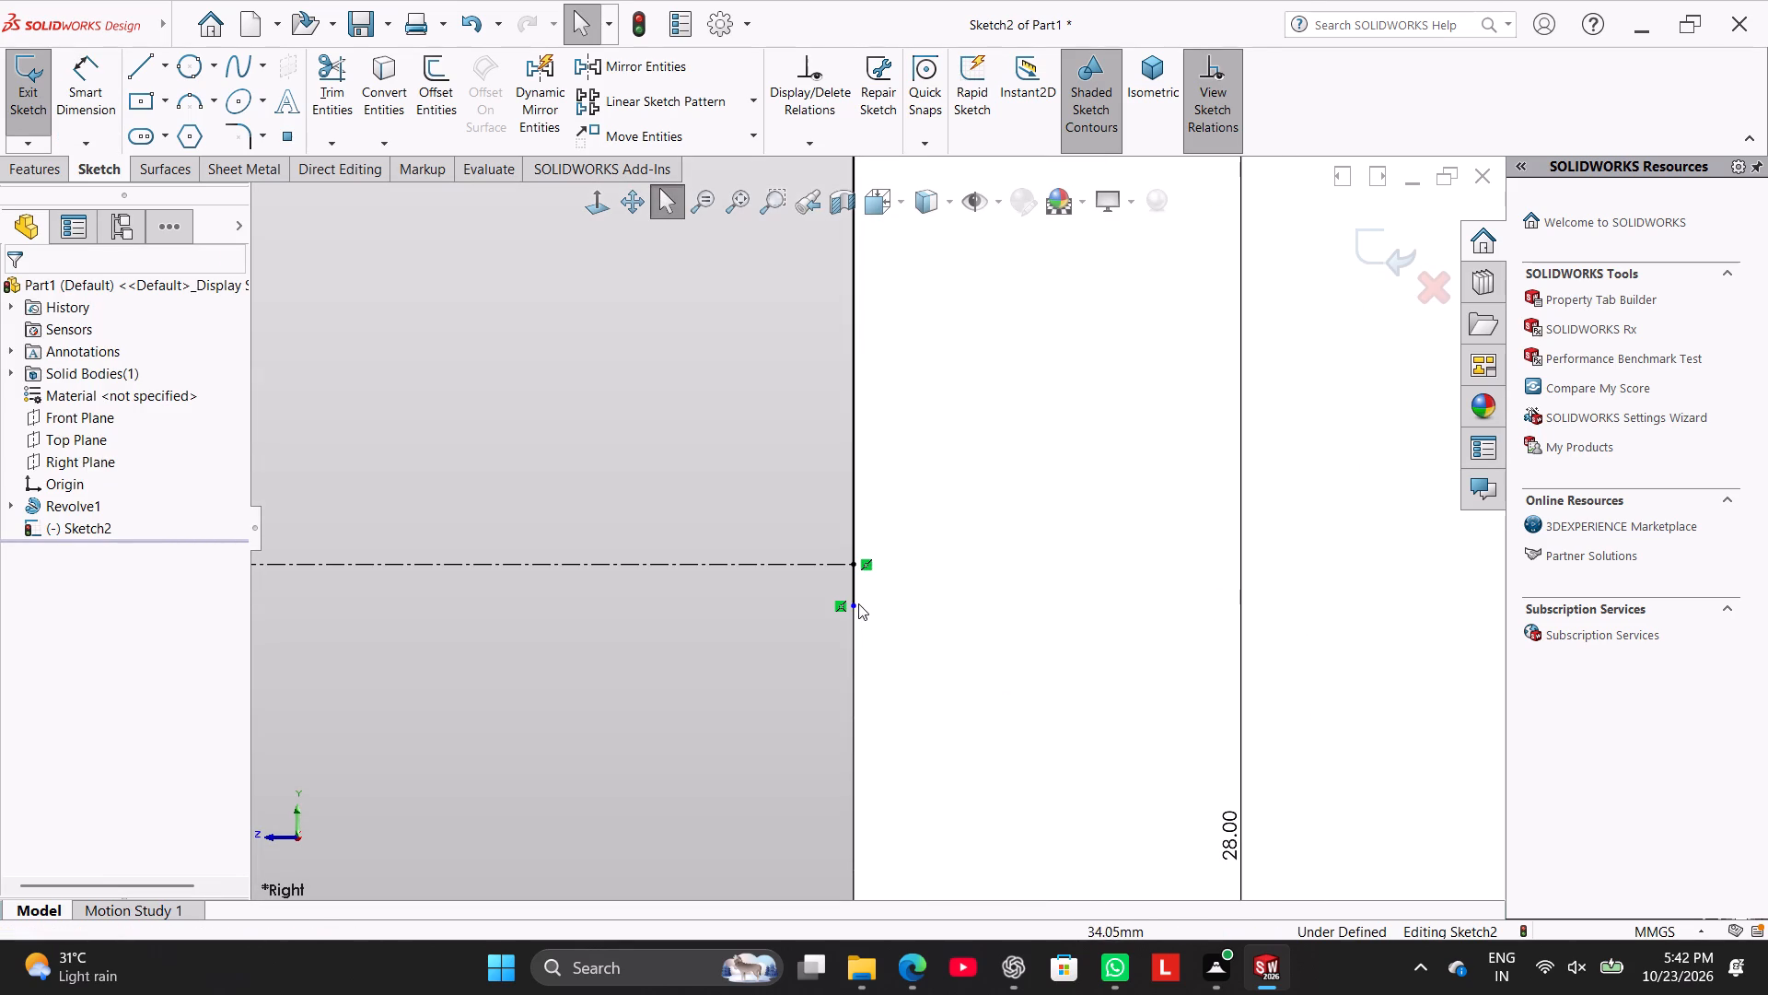
drag(855, 603, 861, 569)
scroll(933, 634, up, 5)
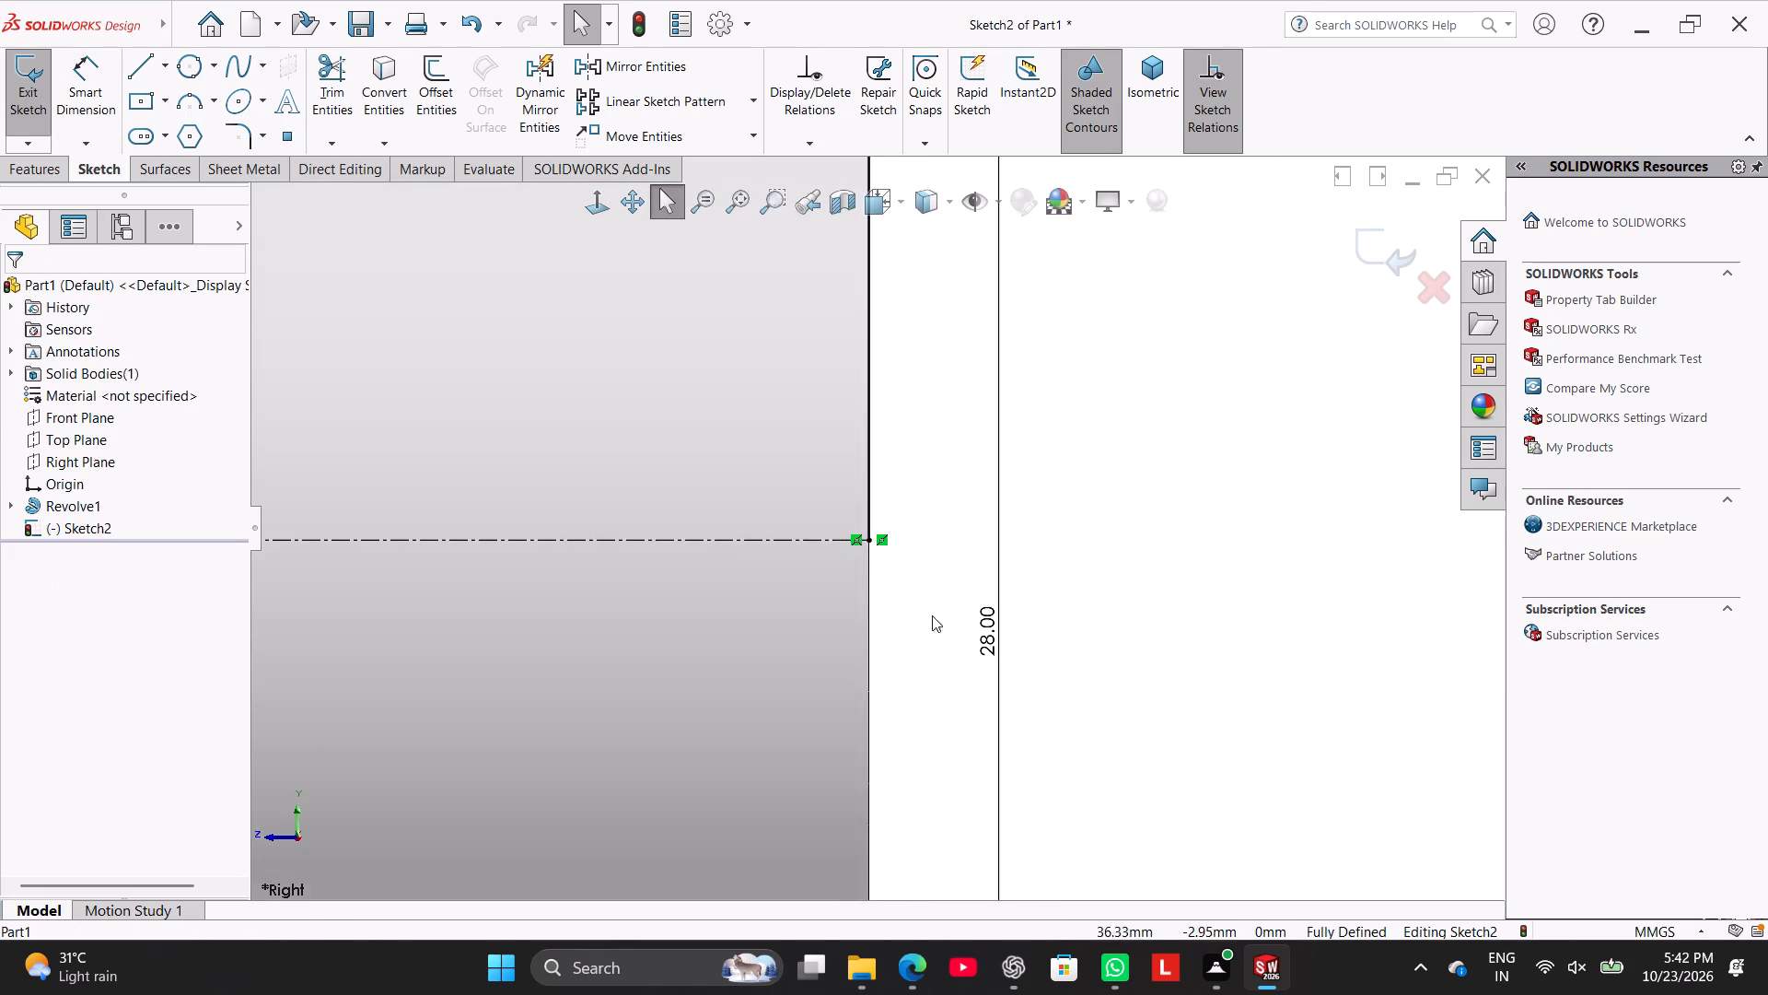
scroll(932, 615, up, 8)
Create a 360° revolved cut from the stepped profile about the centerline, letting the open sketch be closed automatically.
click(32, 165)
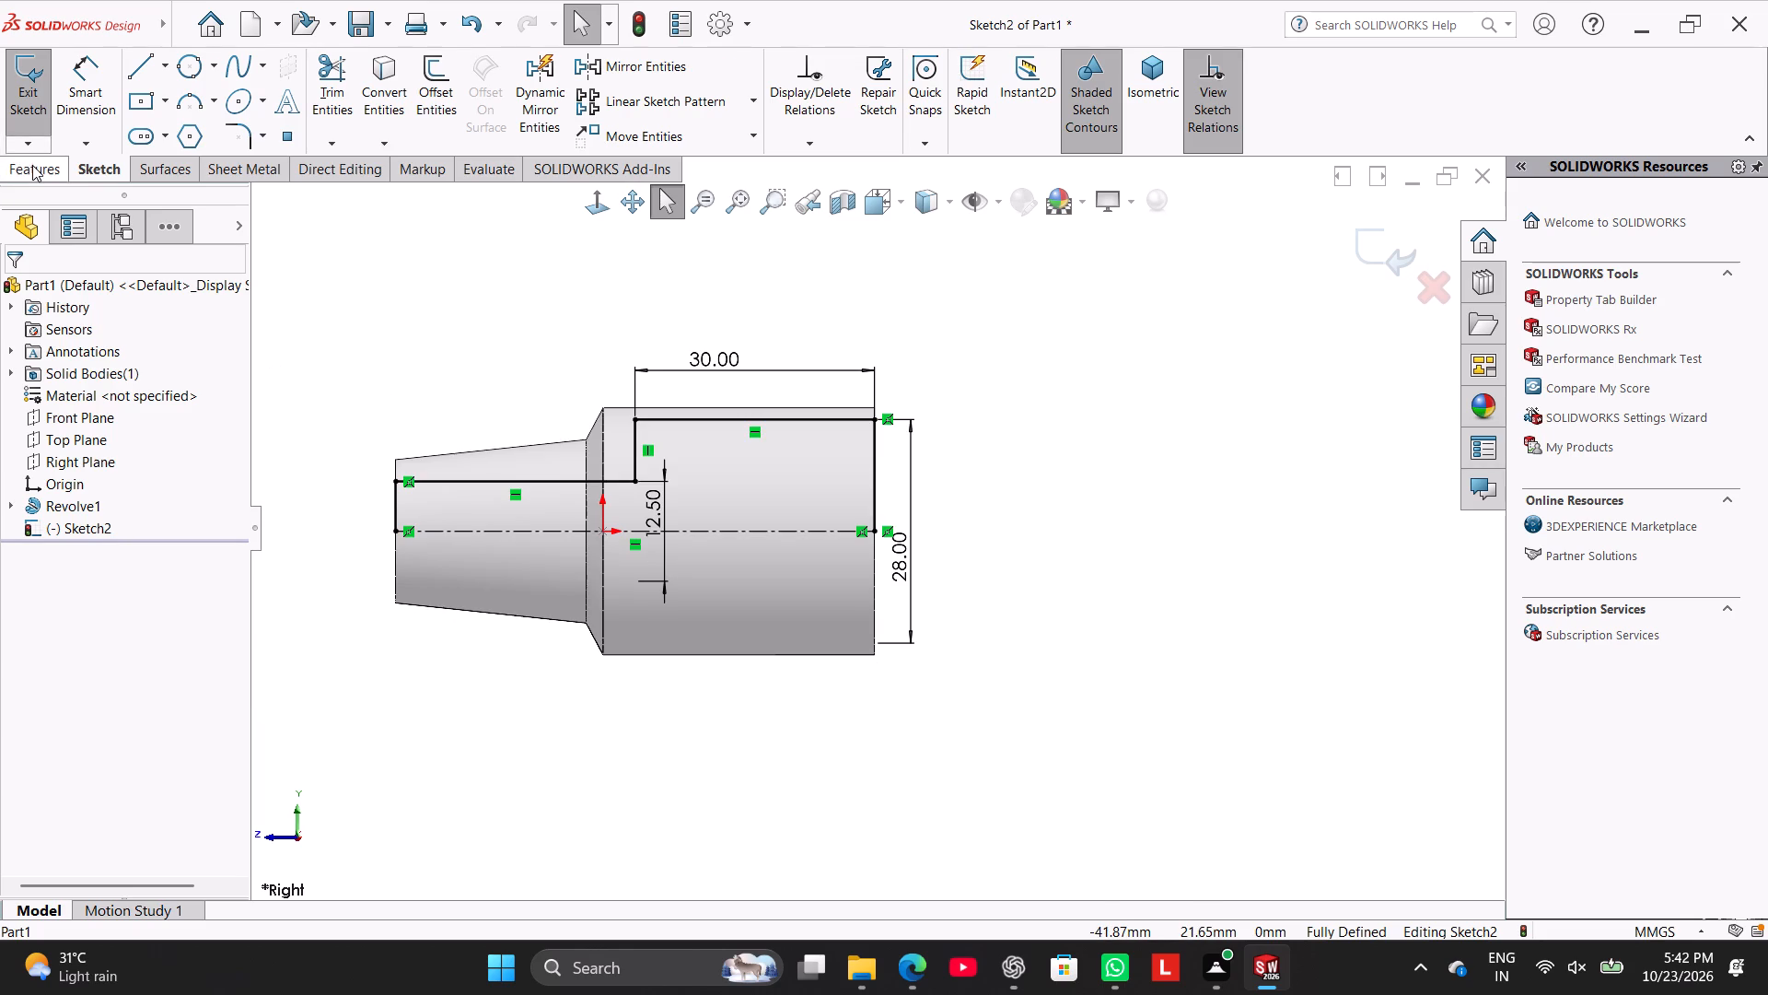
click(447, 88)
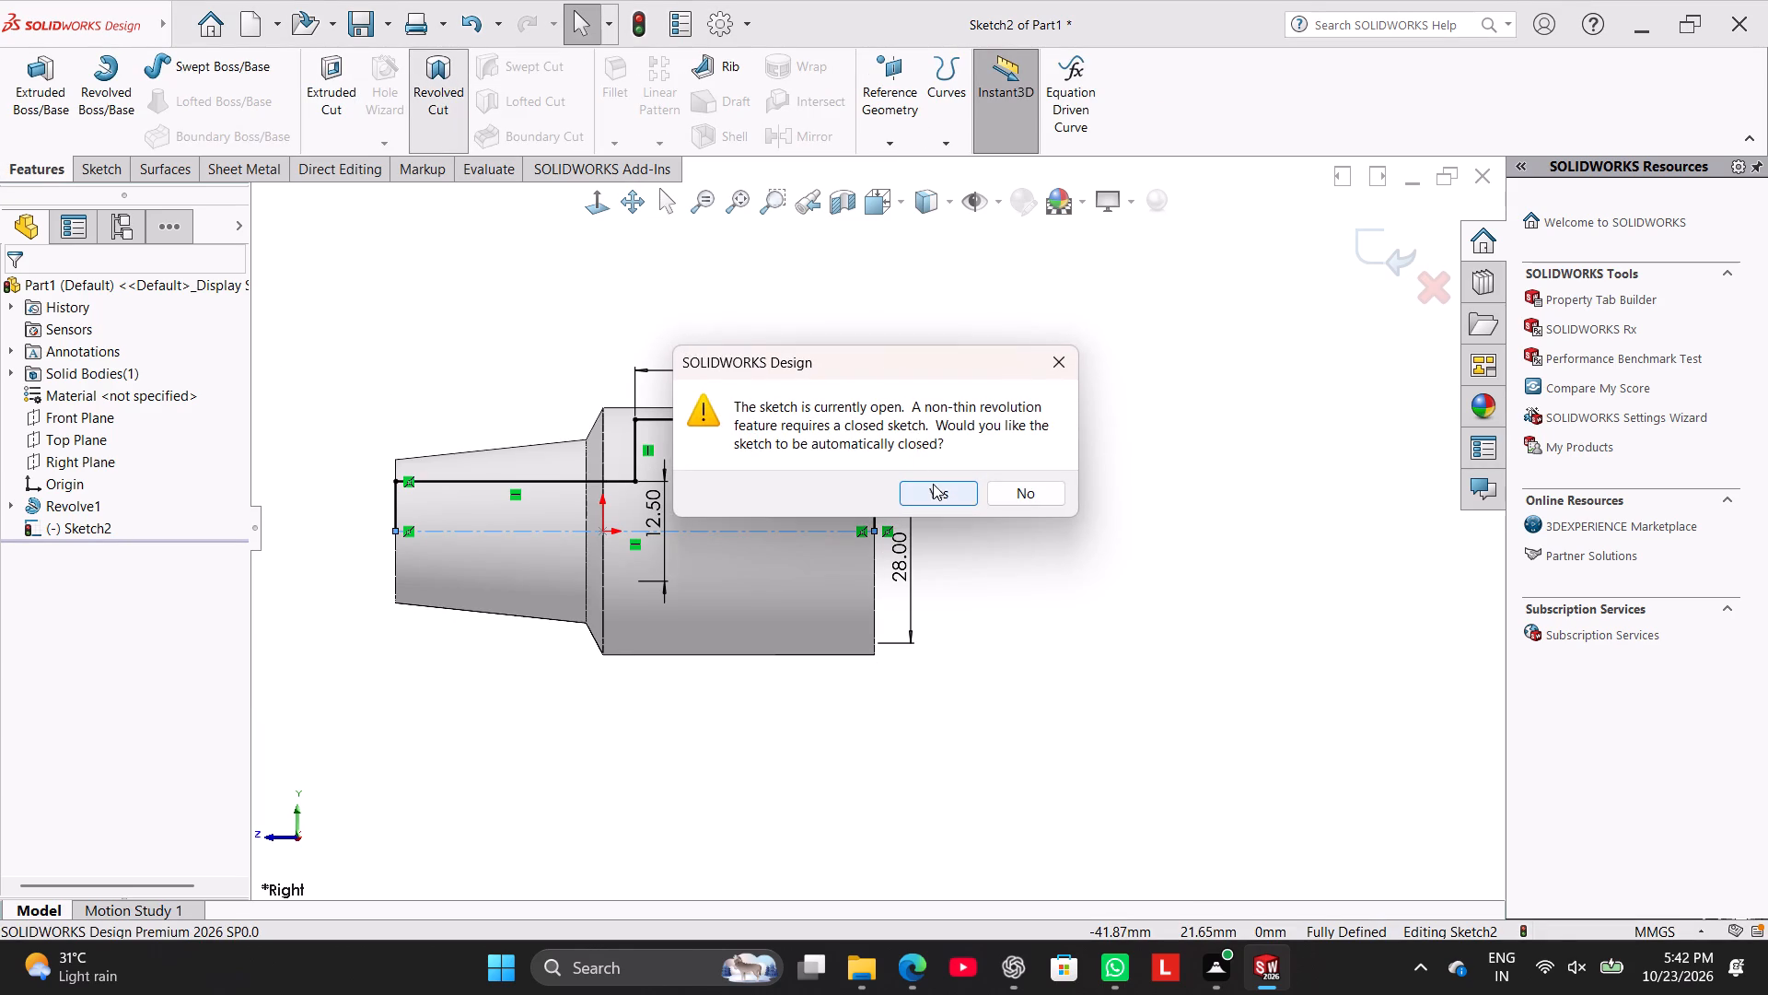
click(934, 484)
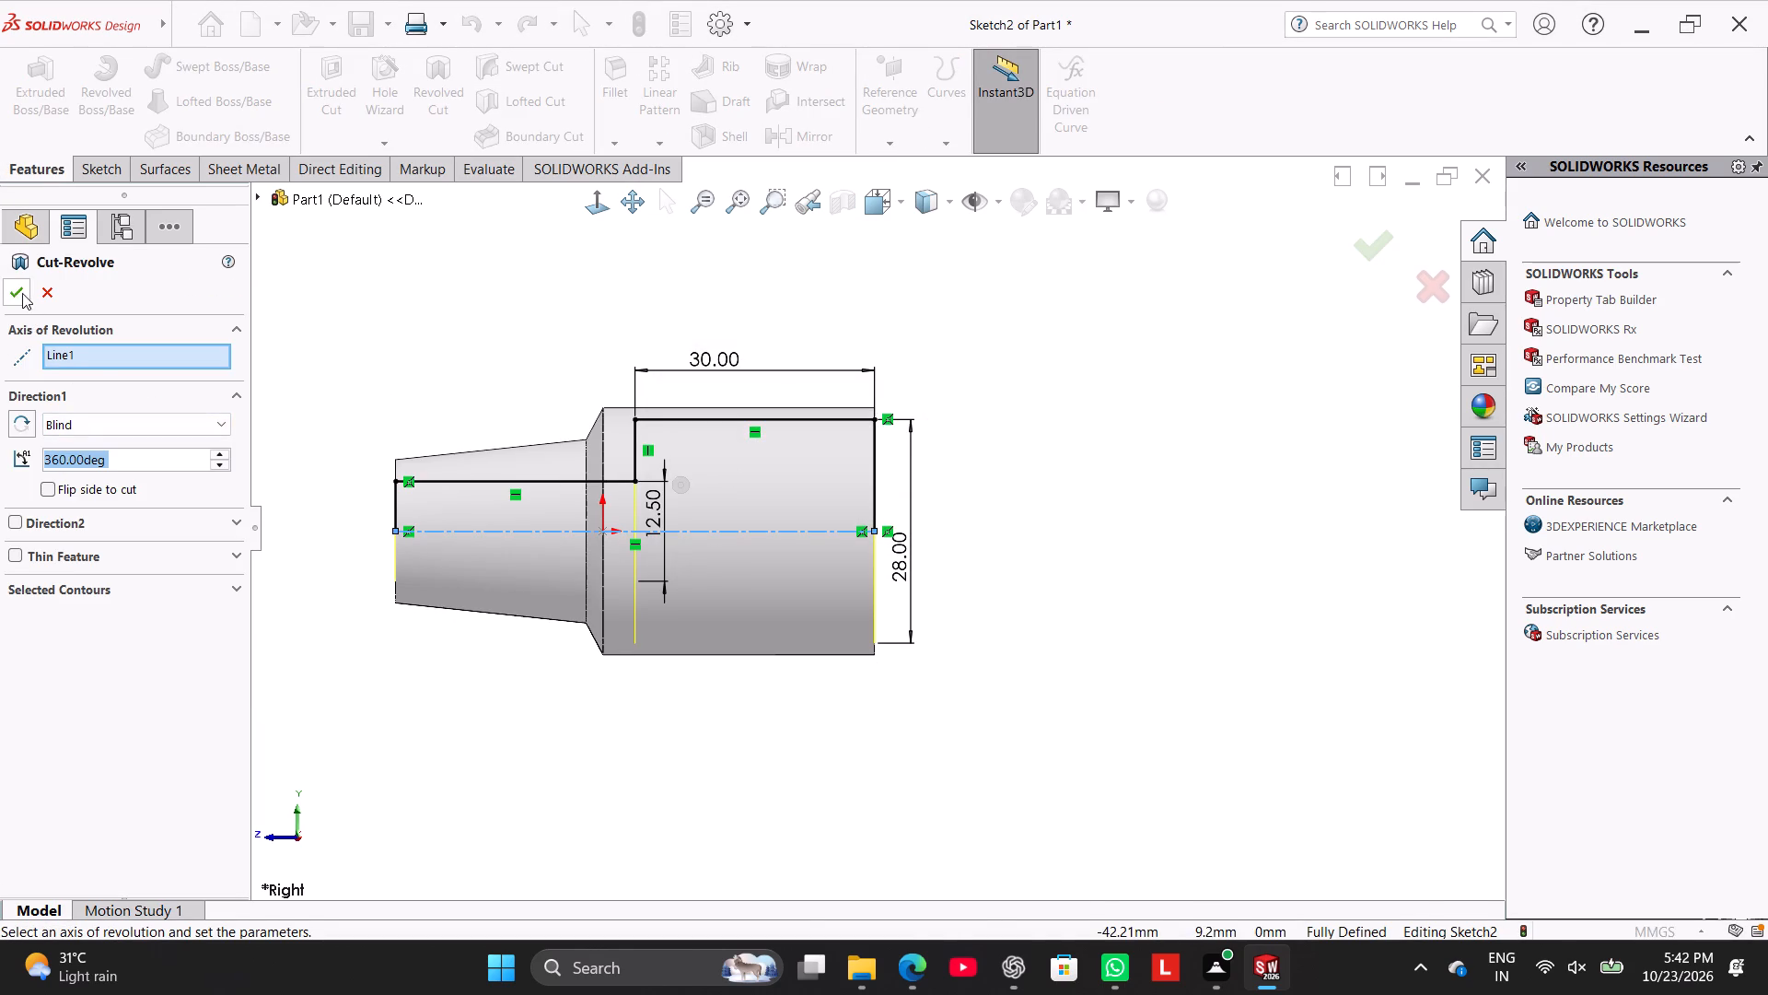
click(22, 293)
click(562, 287)
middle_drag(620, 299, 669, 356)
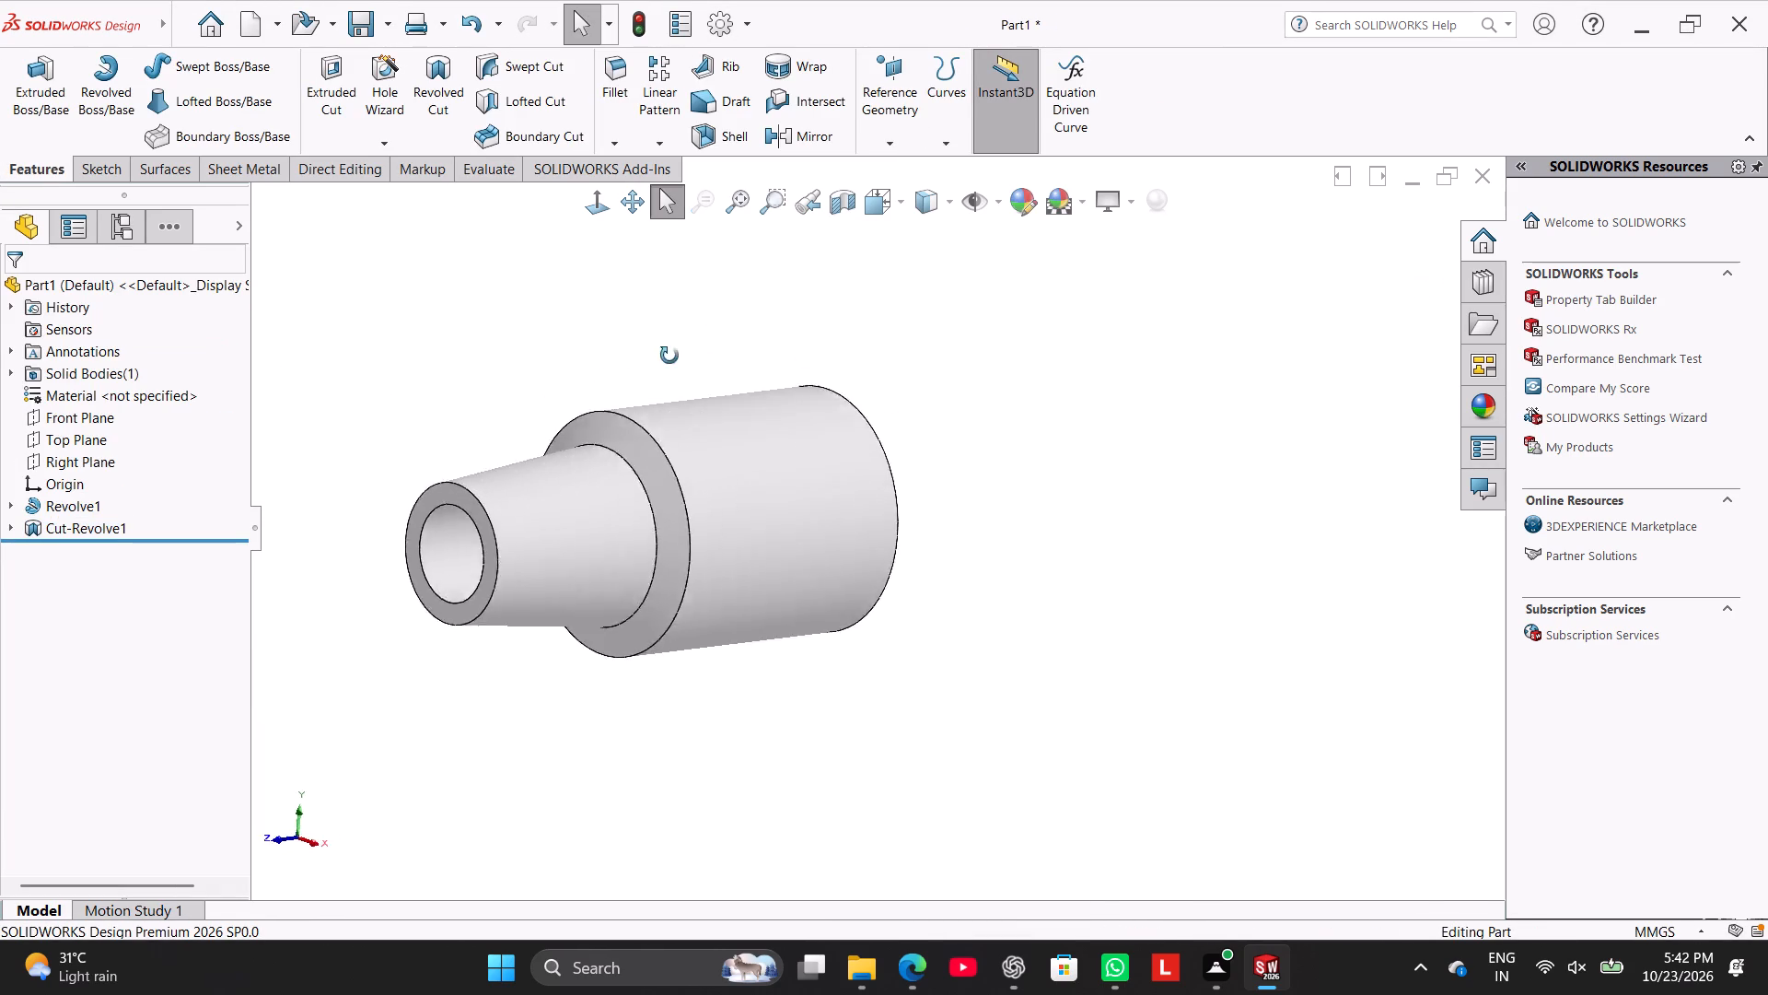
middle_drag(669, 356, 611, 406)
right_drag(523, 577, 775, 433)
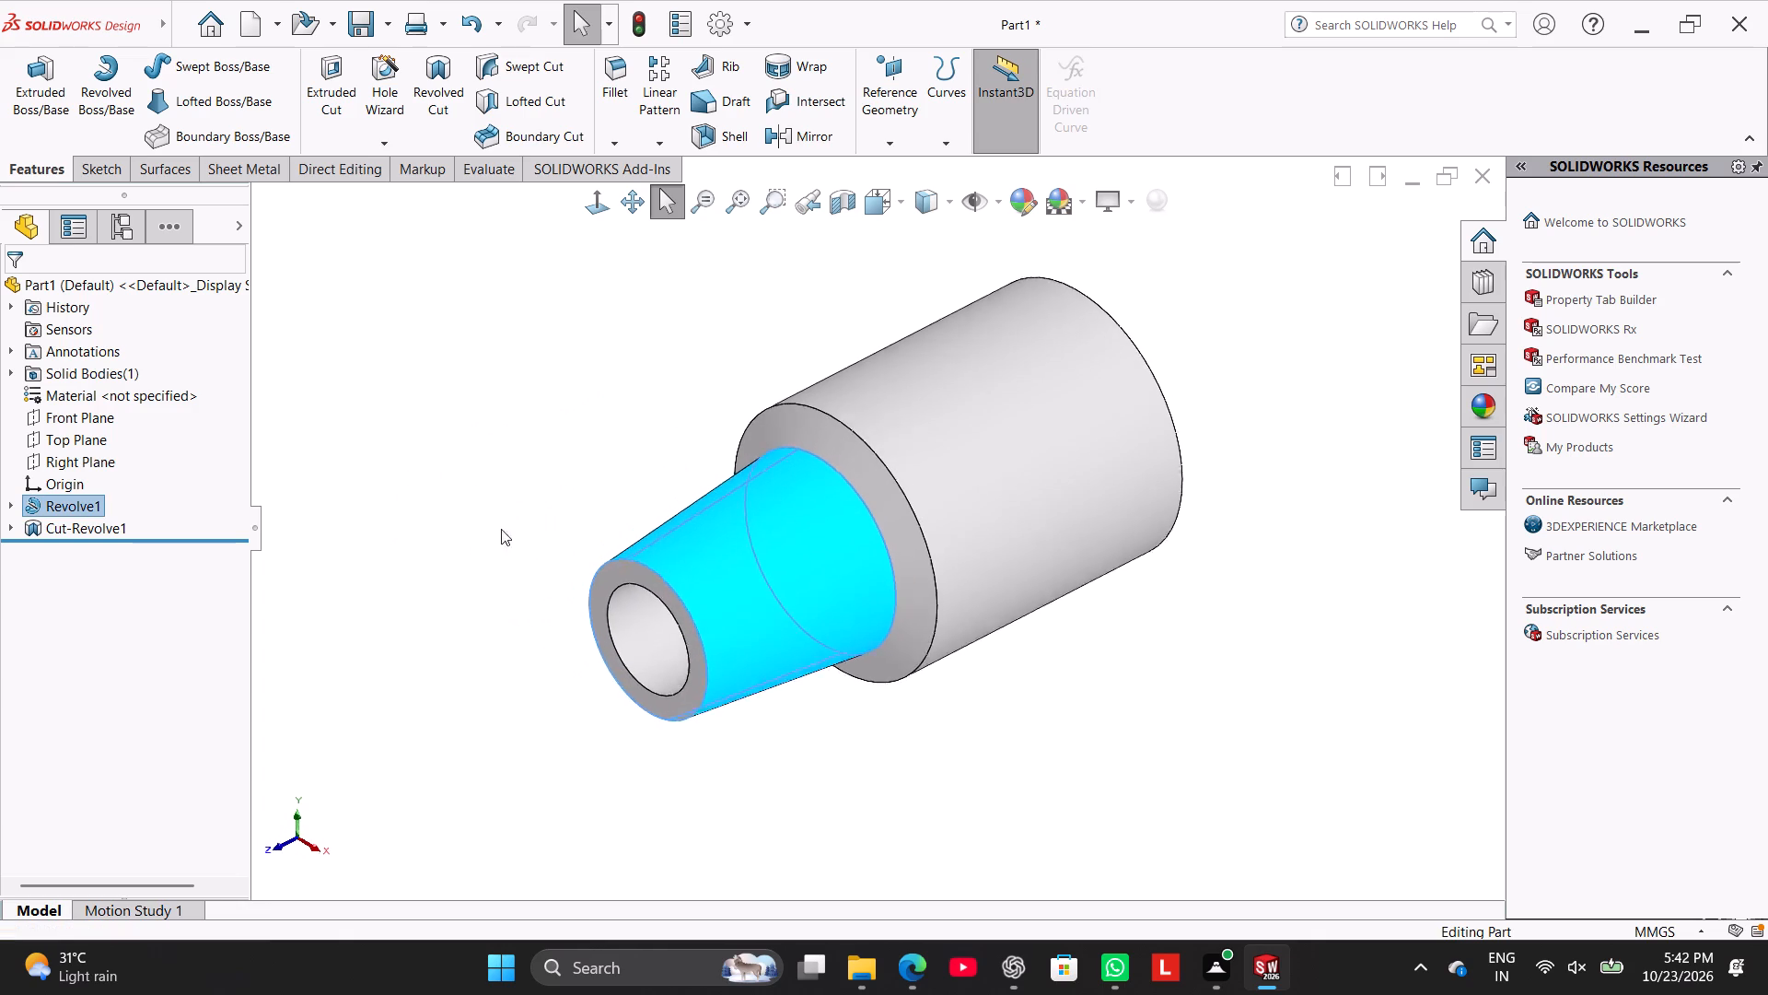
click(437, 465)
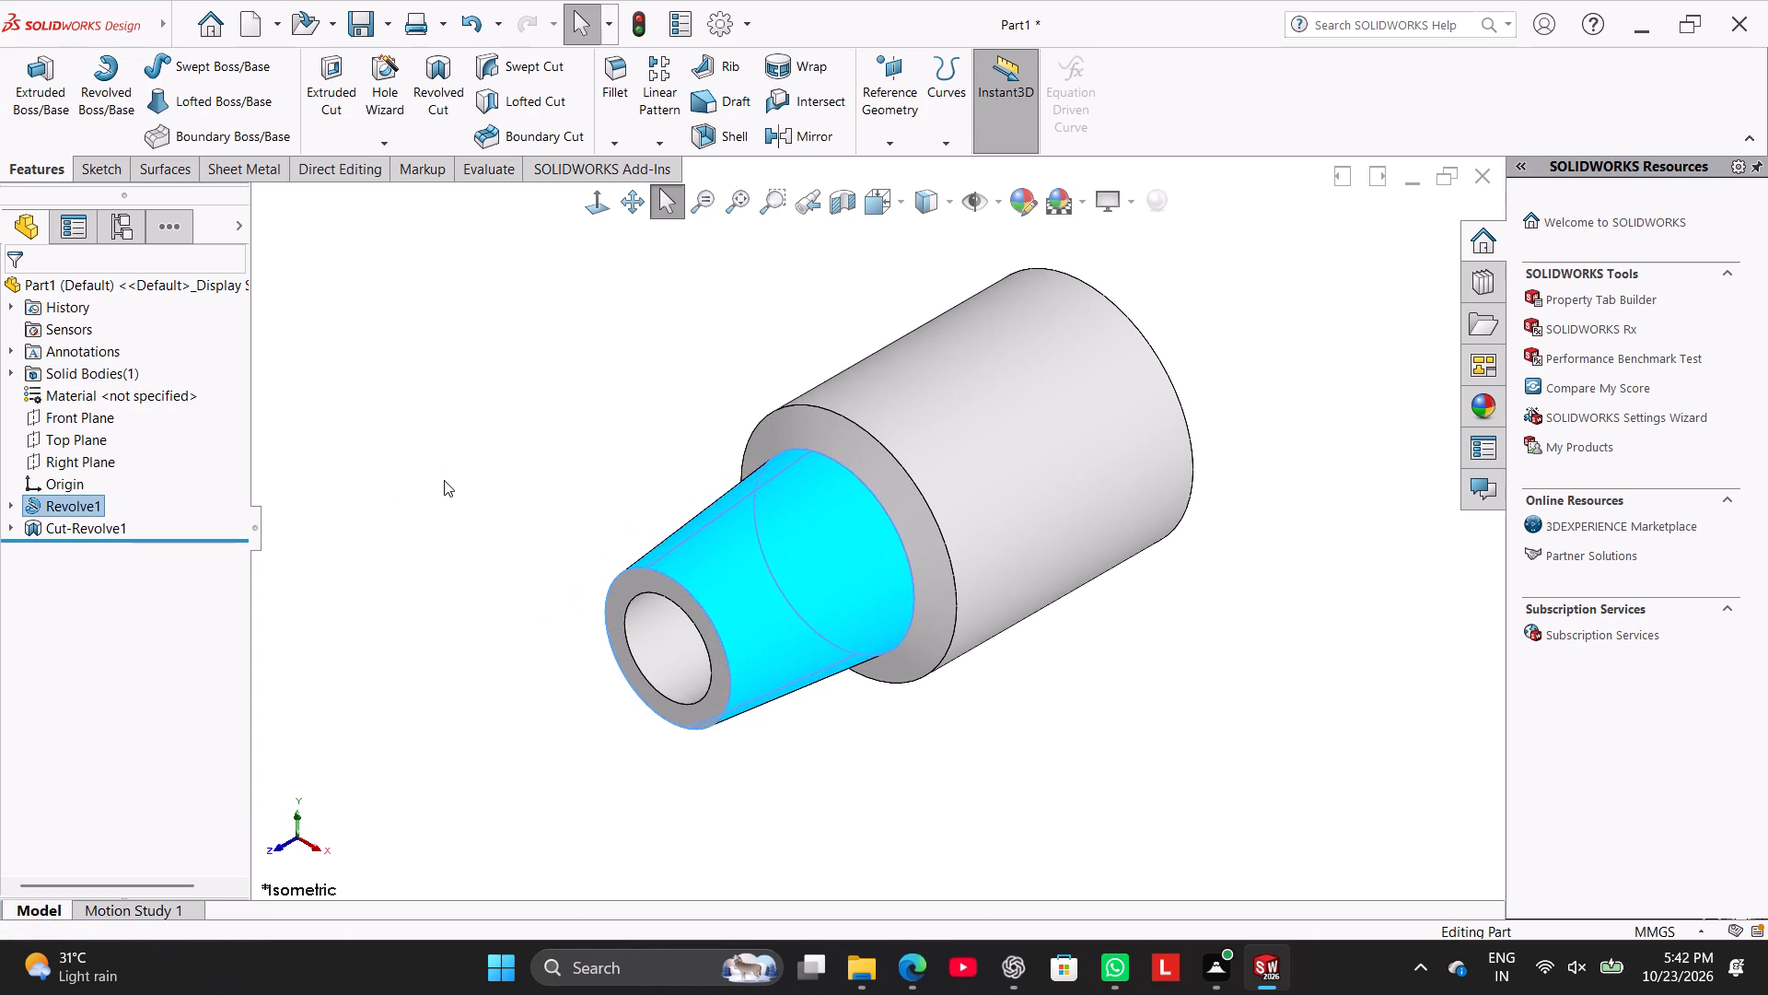
Open a new sketch on the Right Plane.
click(87, 418)
click(102, 392)
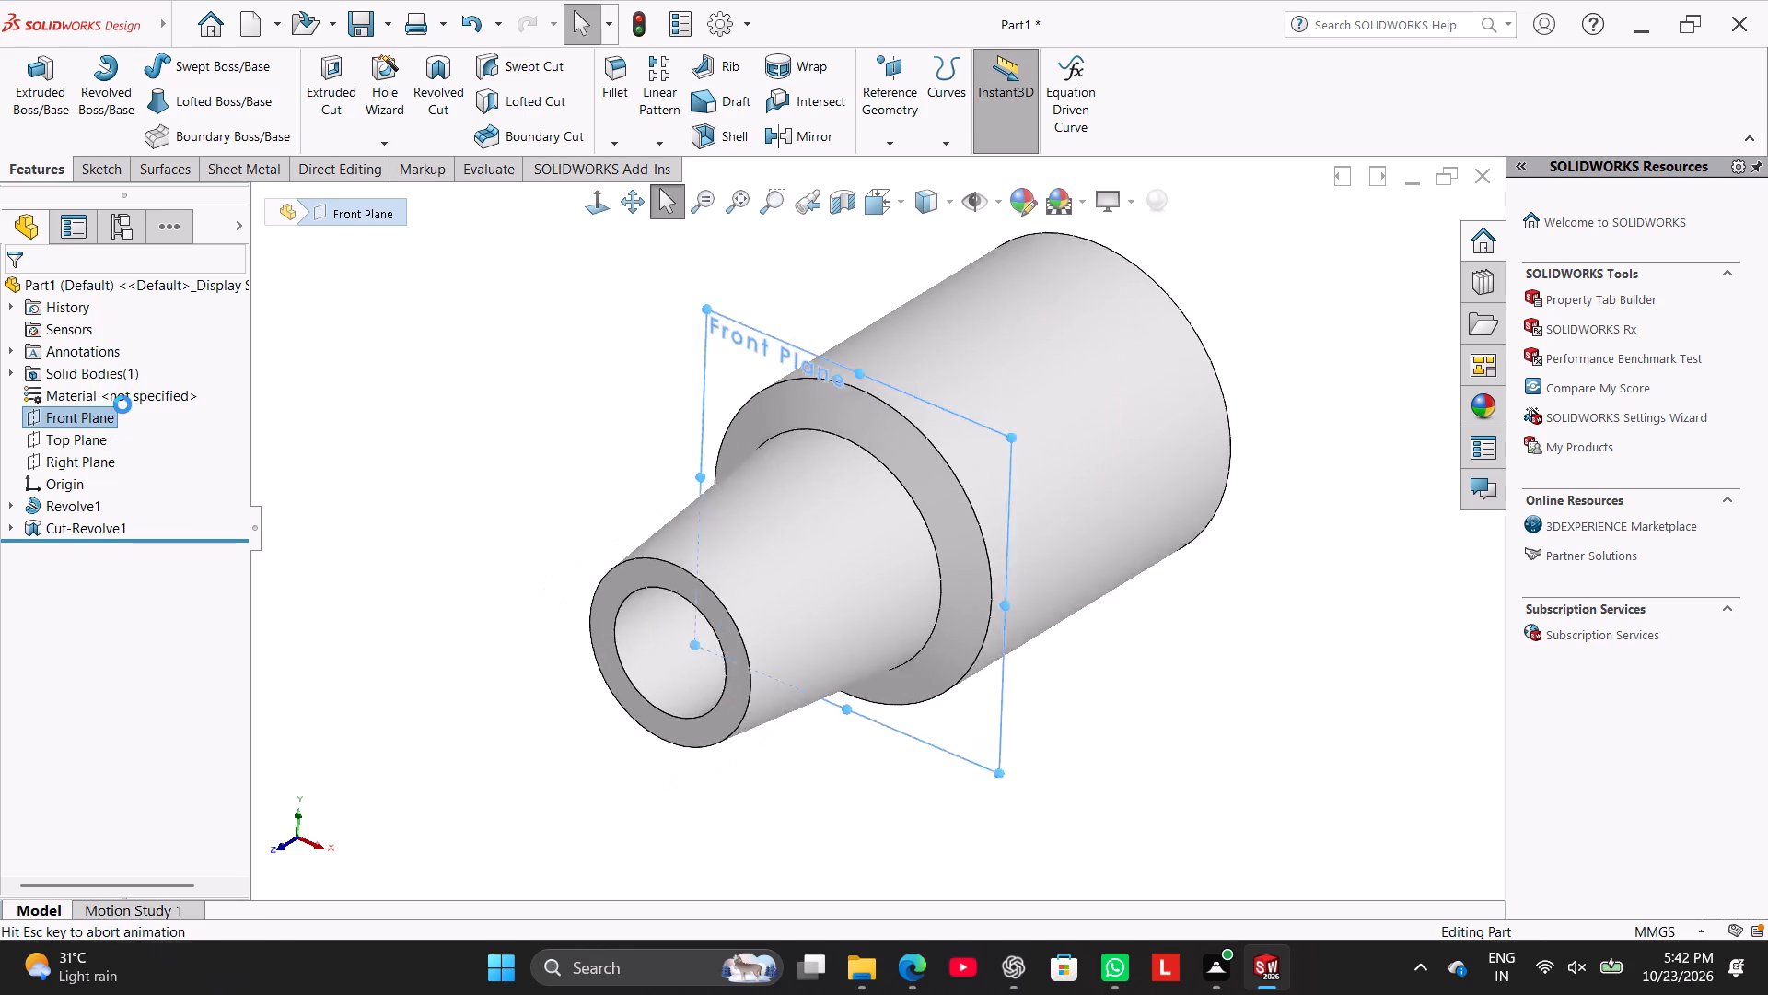
click(91, 467)
click(109, 443)
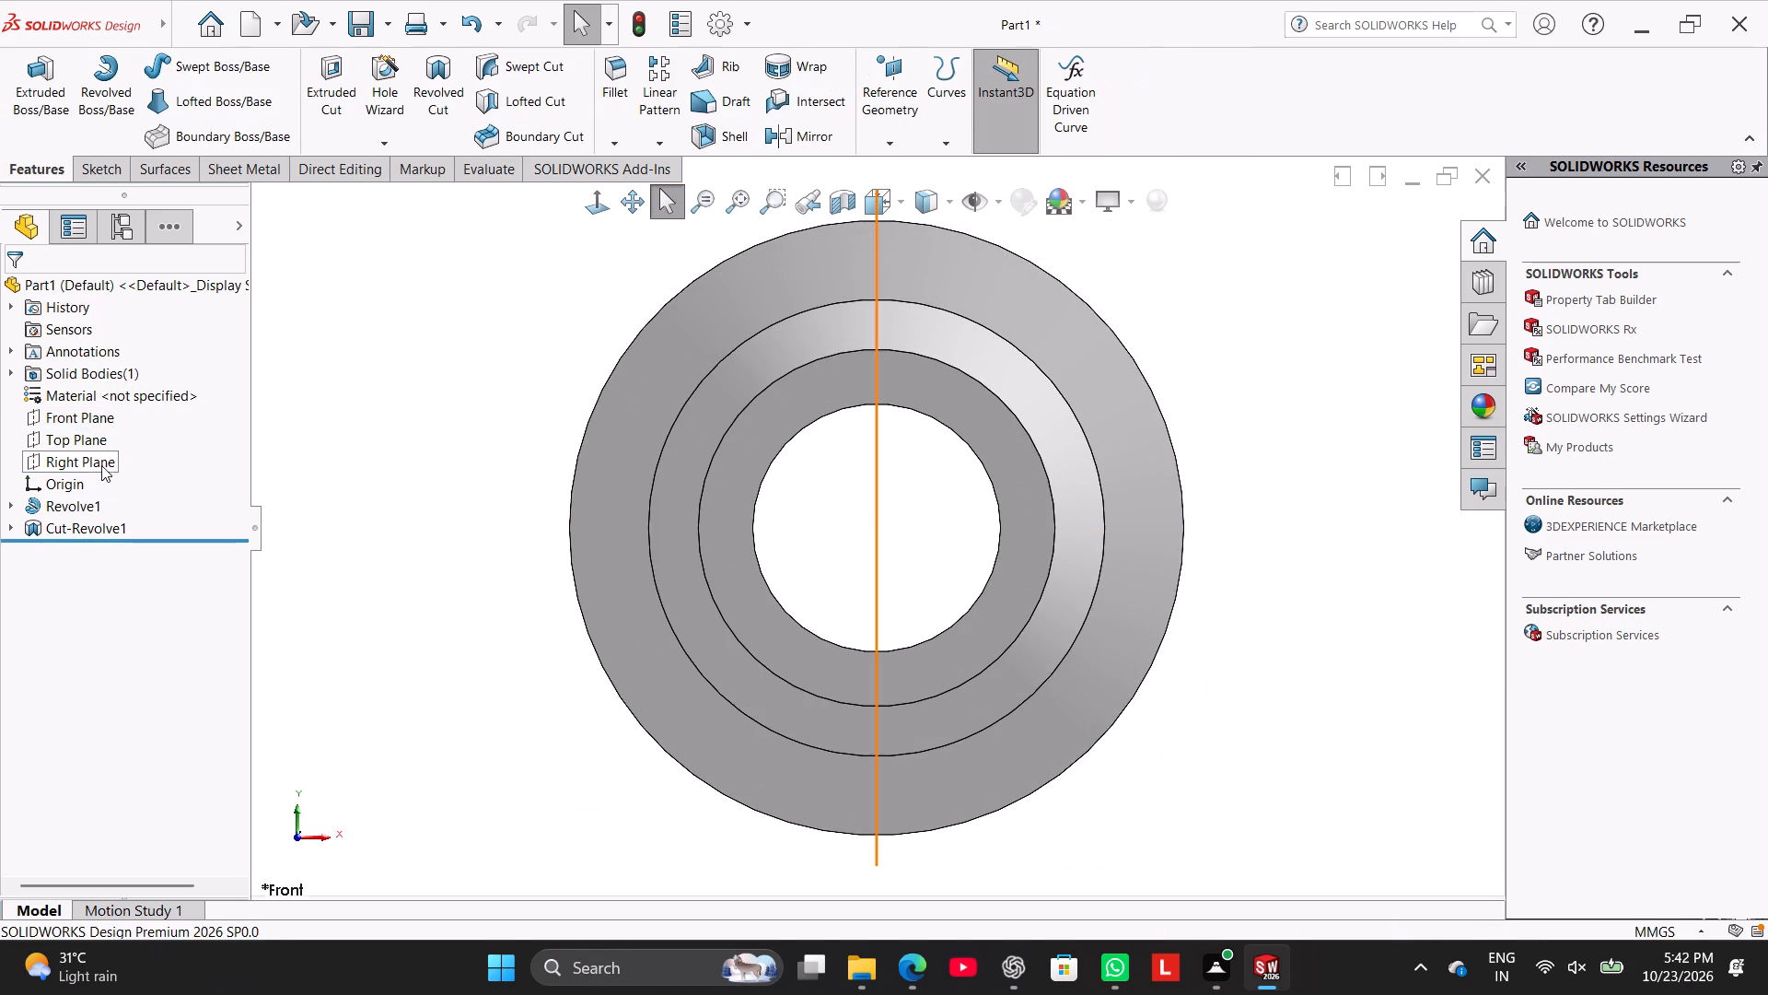
click(101, 466)
click(117, 437)
click(320, 429)
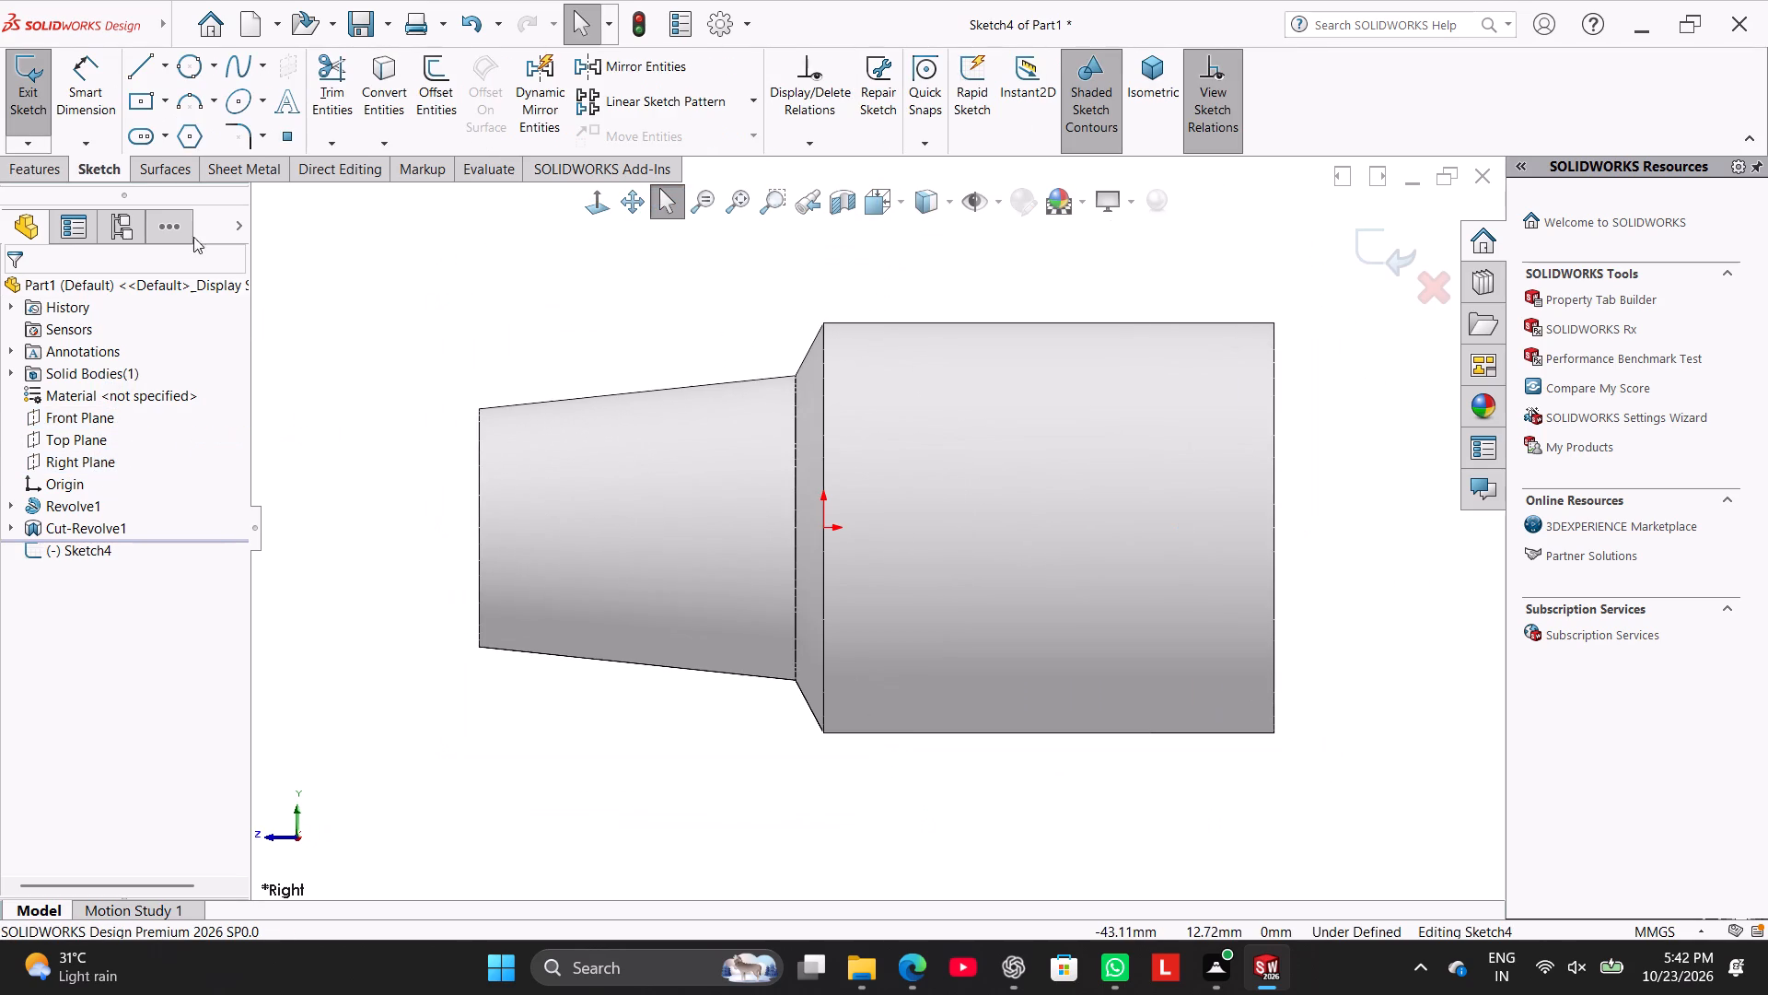
Sketch a horizontal centerline about 15.8 mm long from the small end's midpoint, continuing with an inclined centerline rising above the body towards the small end.
click(134, 63)
click(165, 71)
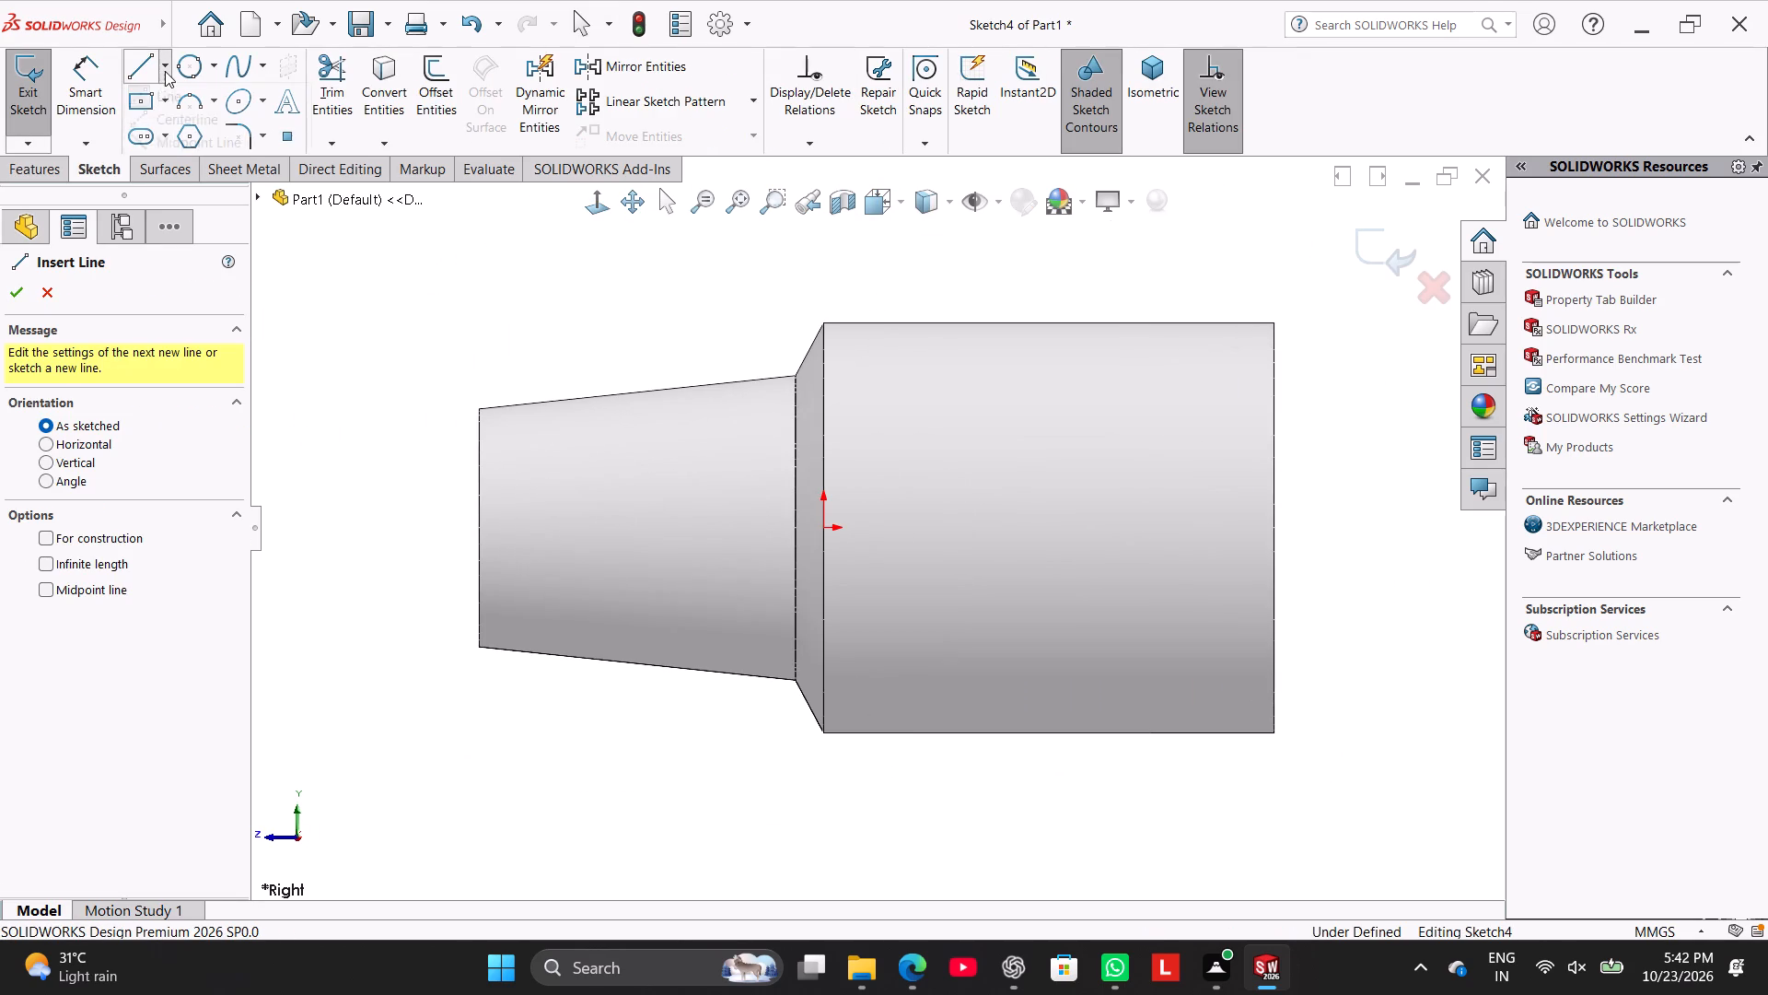
click(185, 125)
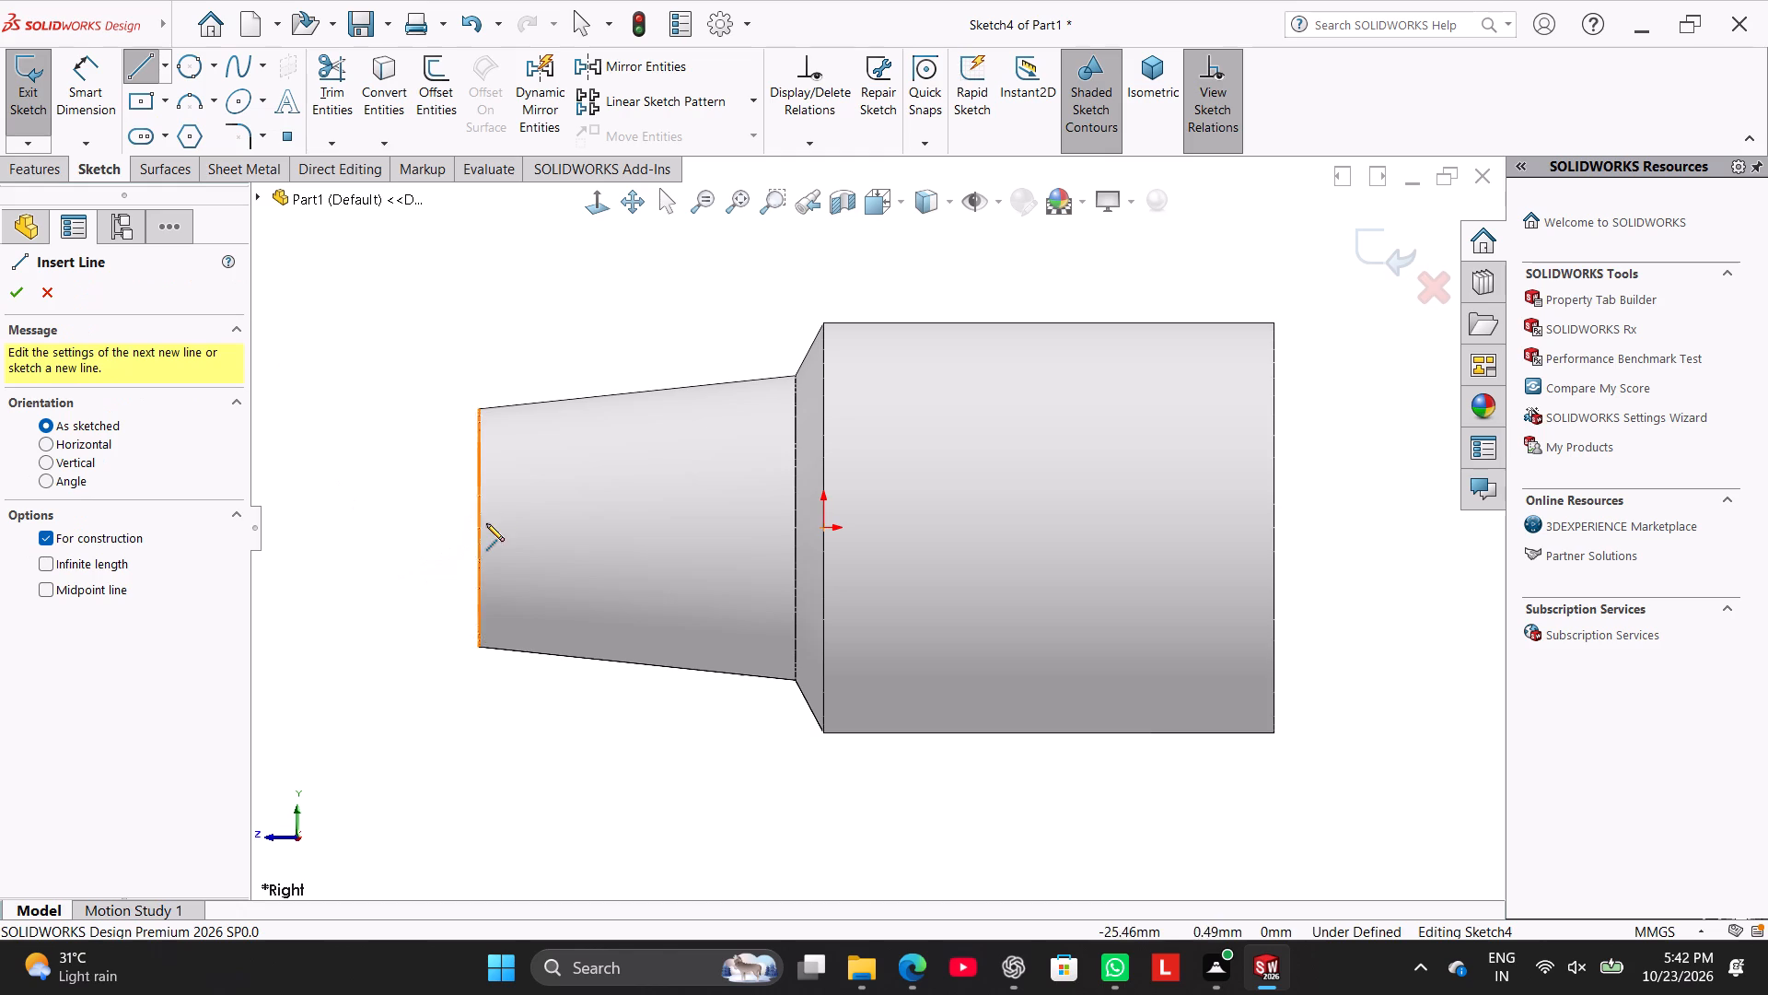
click(482, 528)
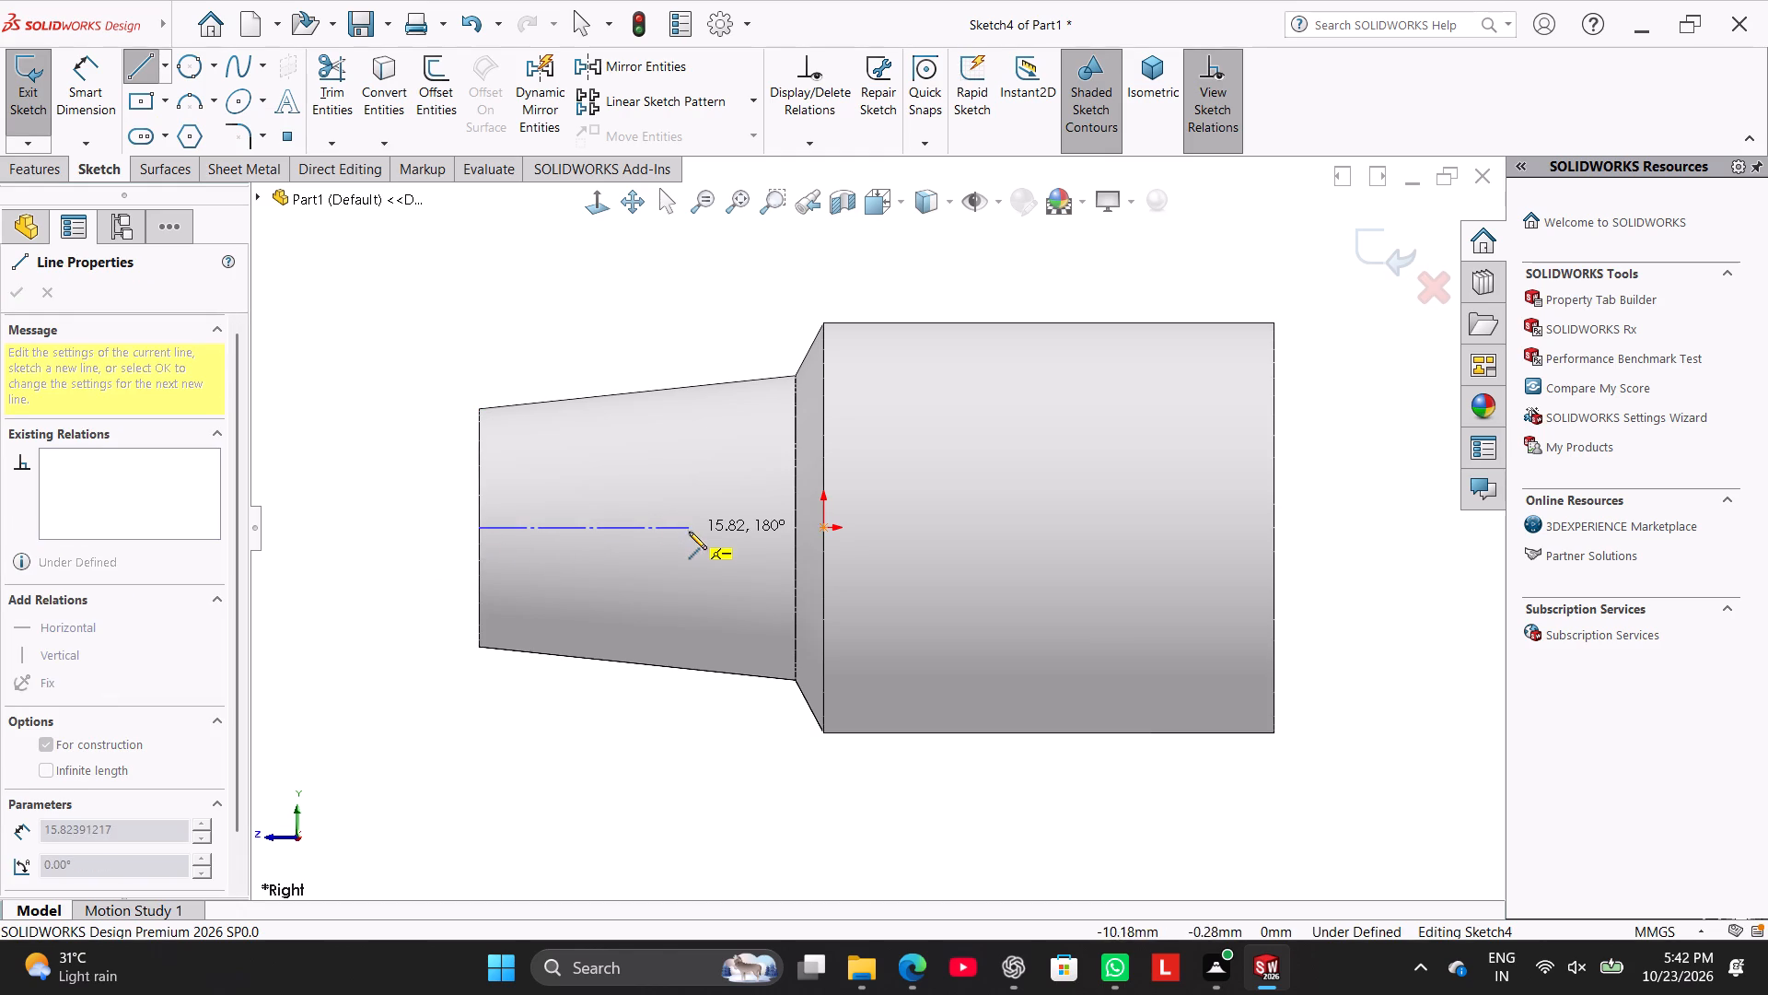
click(689, 532)
click(562, 310)
right_click(611, 305)
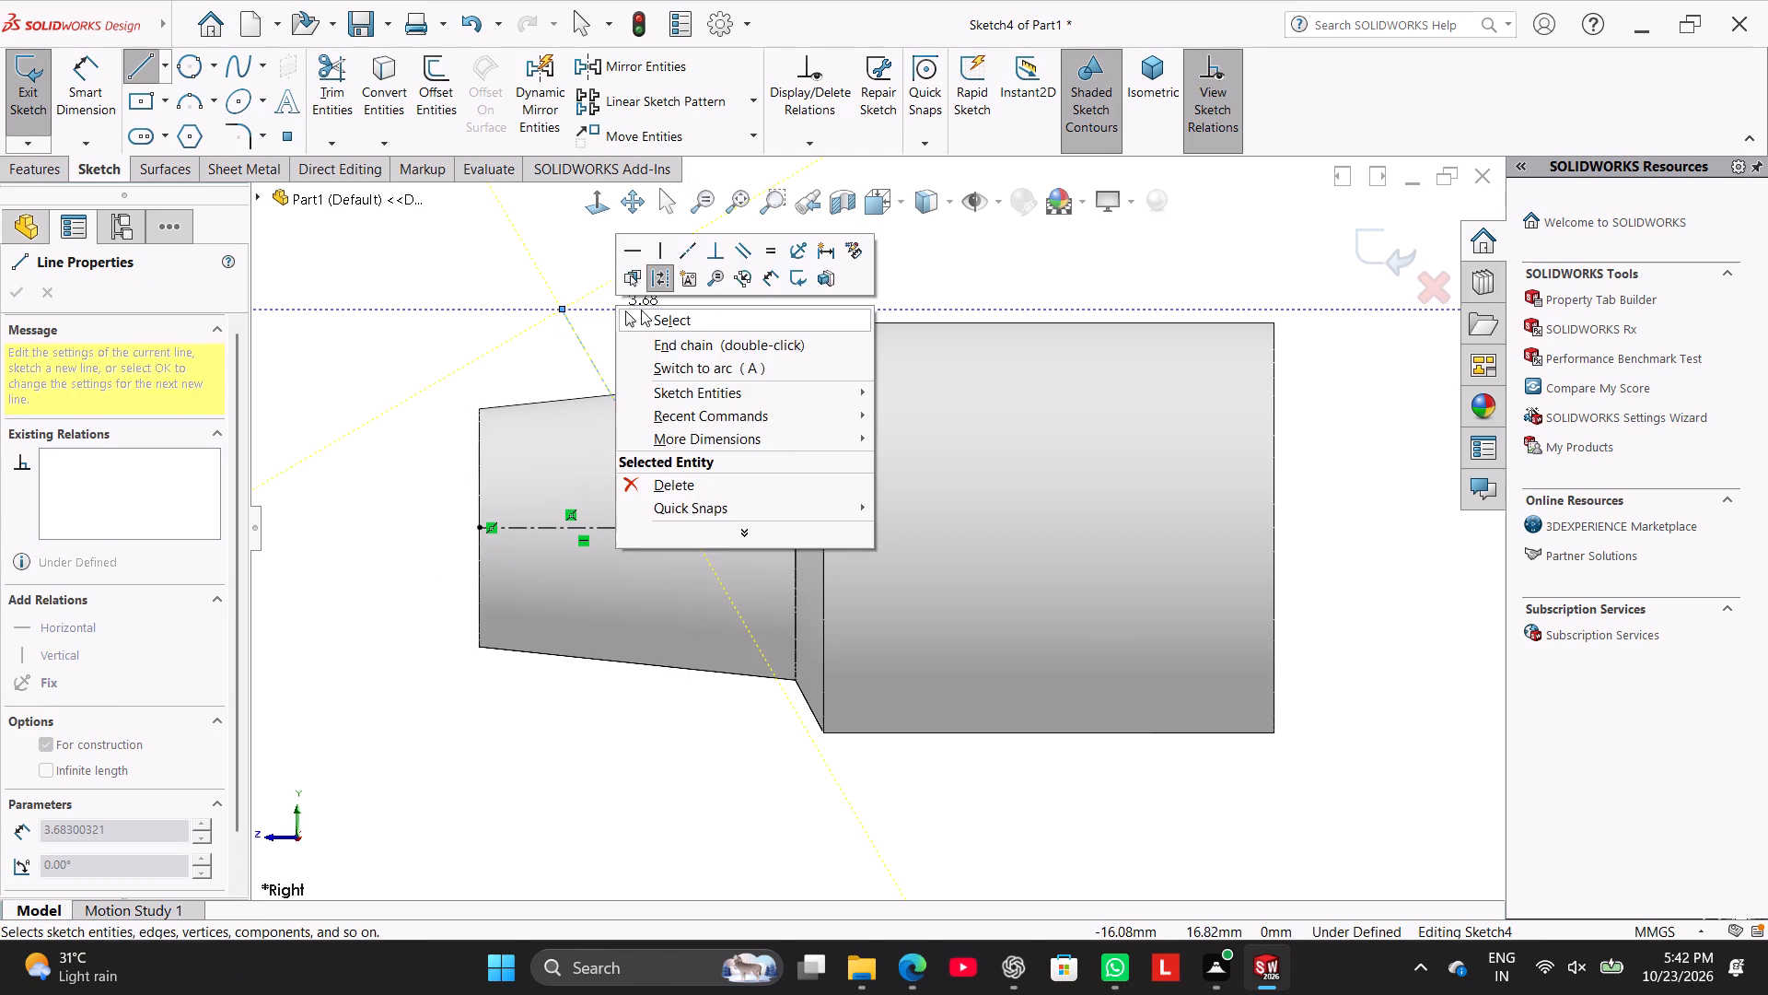
click(644, 312)
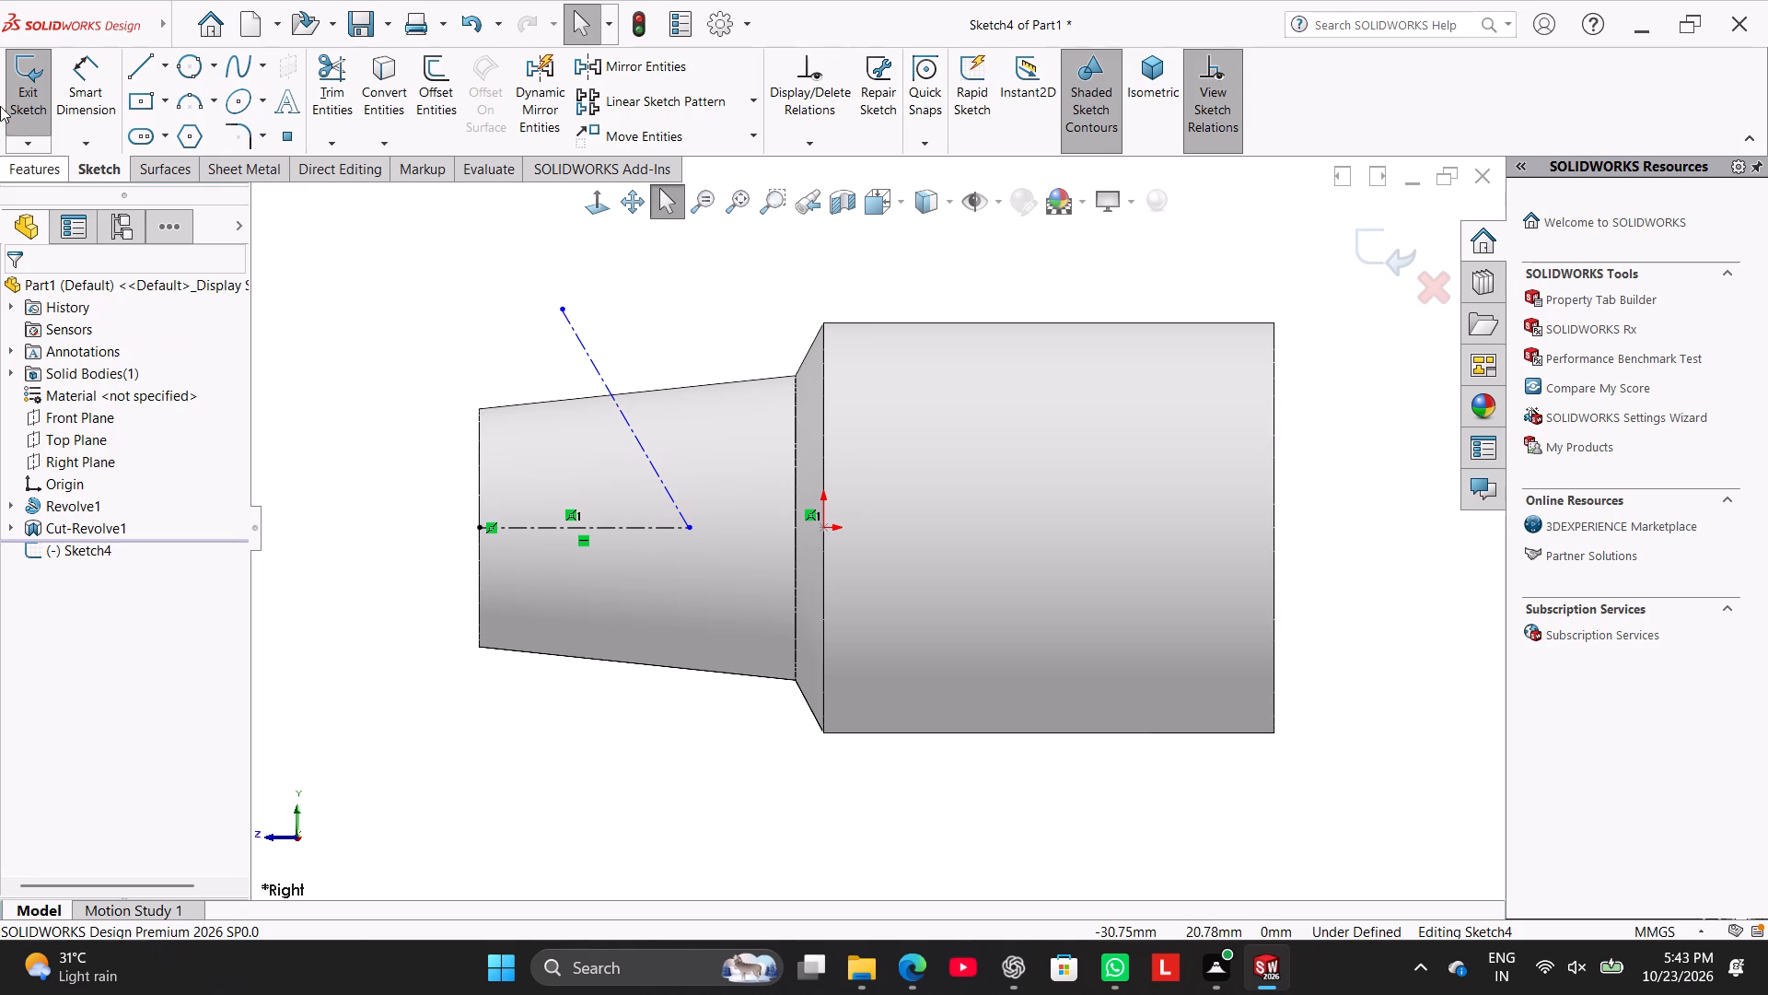
Dimension the angle between the horizontal and inclined centerlines as 68°.
click(90, 99)
click(624, 529)
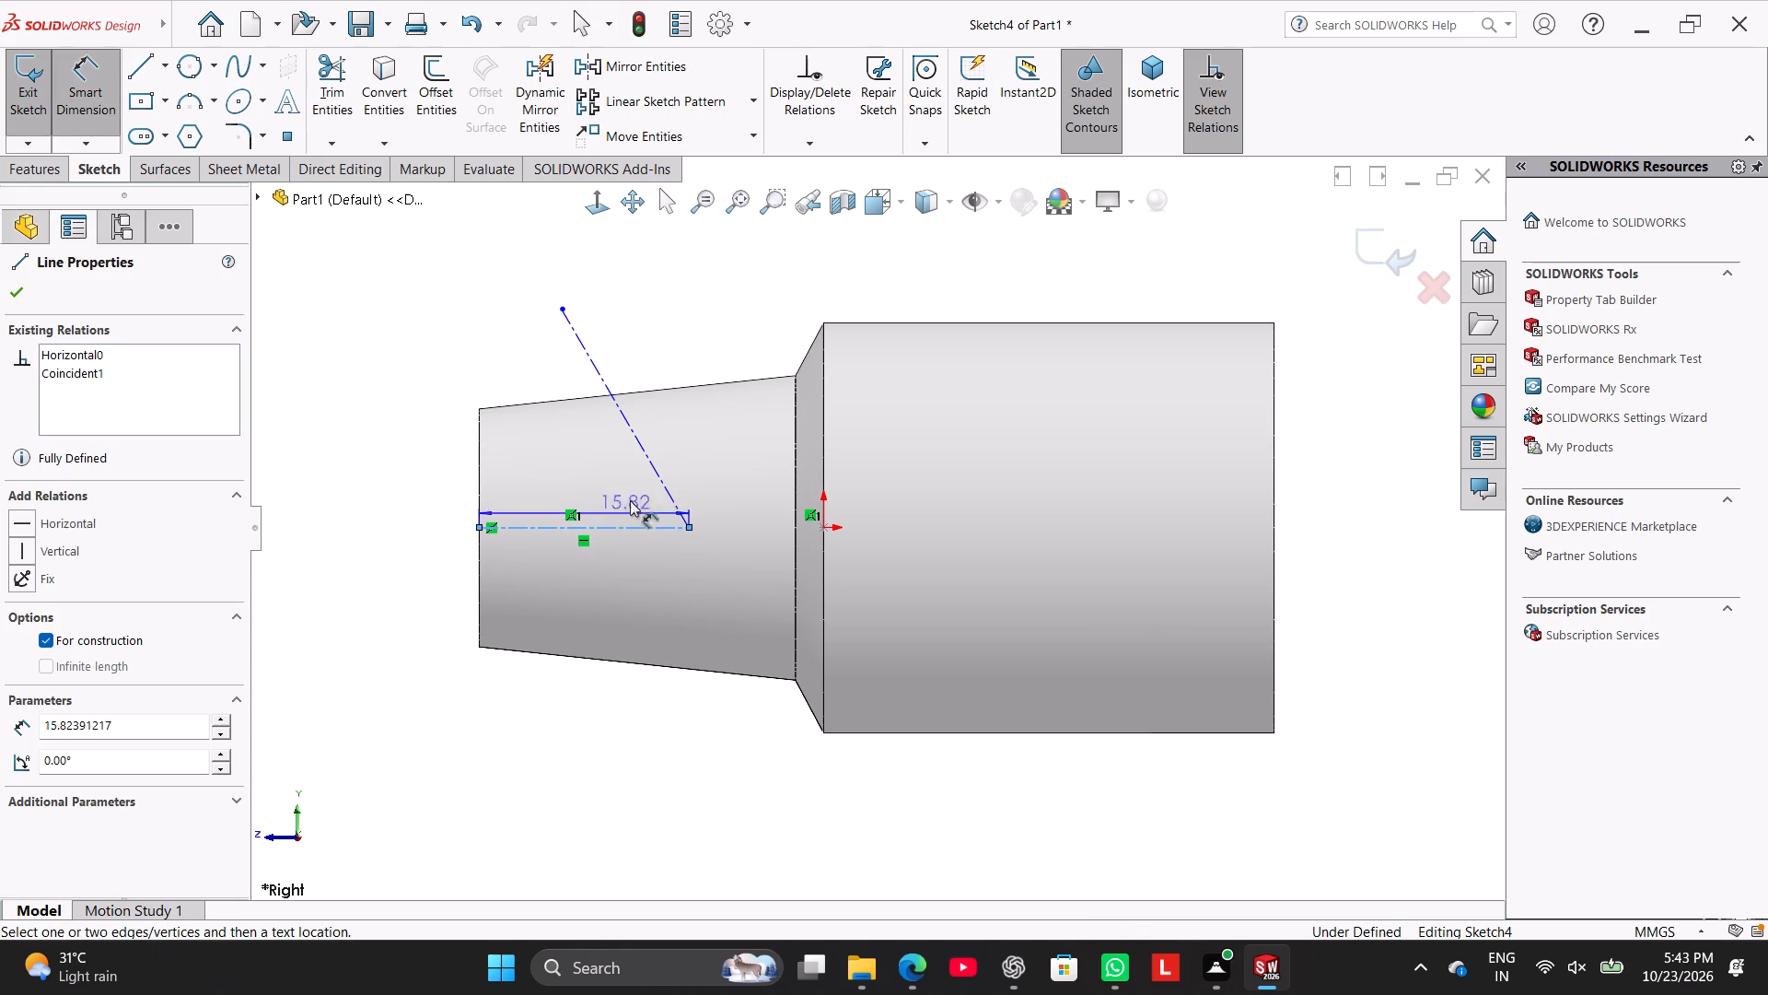
click(645, 450)
click(614, 484)
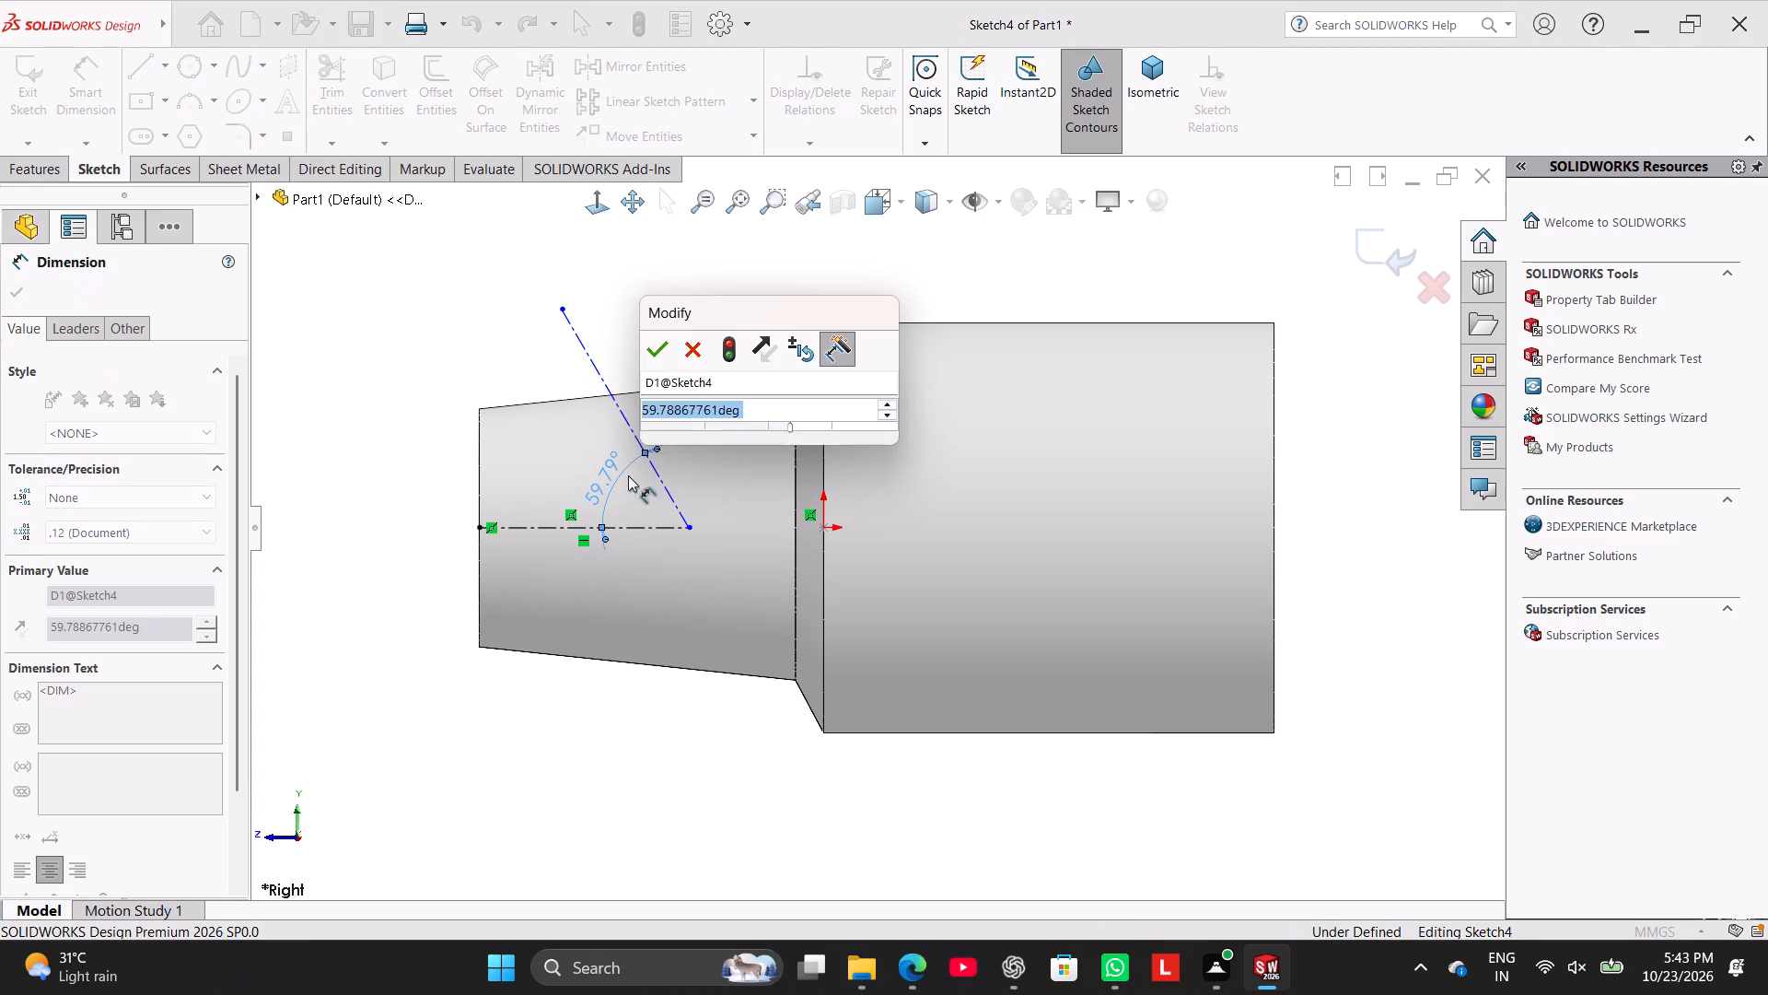
text(68)
key(Return)
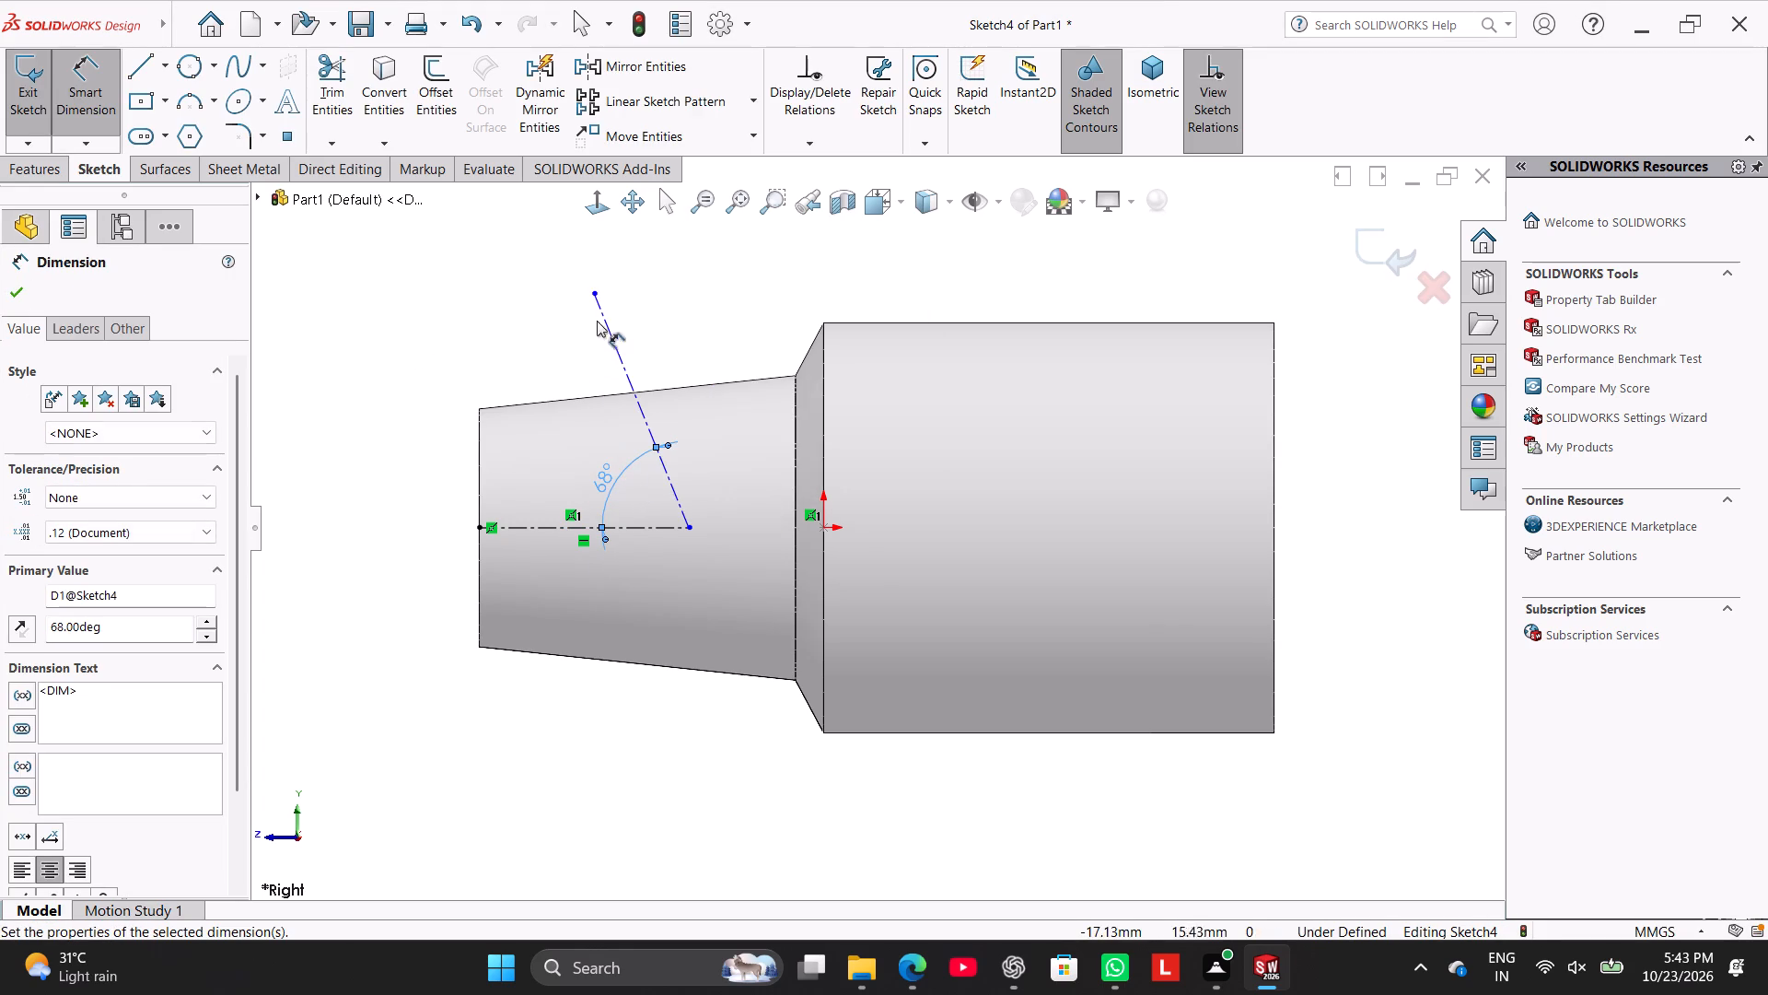
Dimension the height of the inclined centerline's upper endpoint above the horizontal centerline as 18 mm.
click(595, 296)
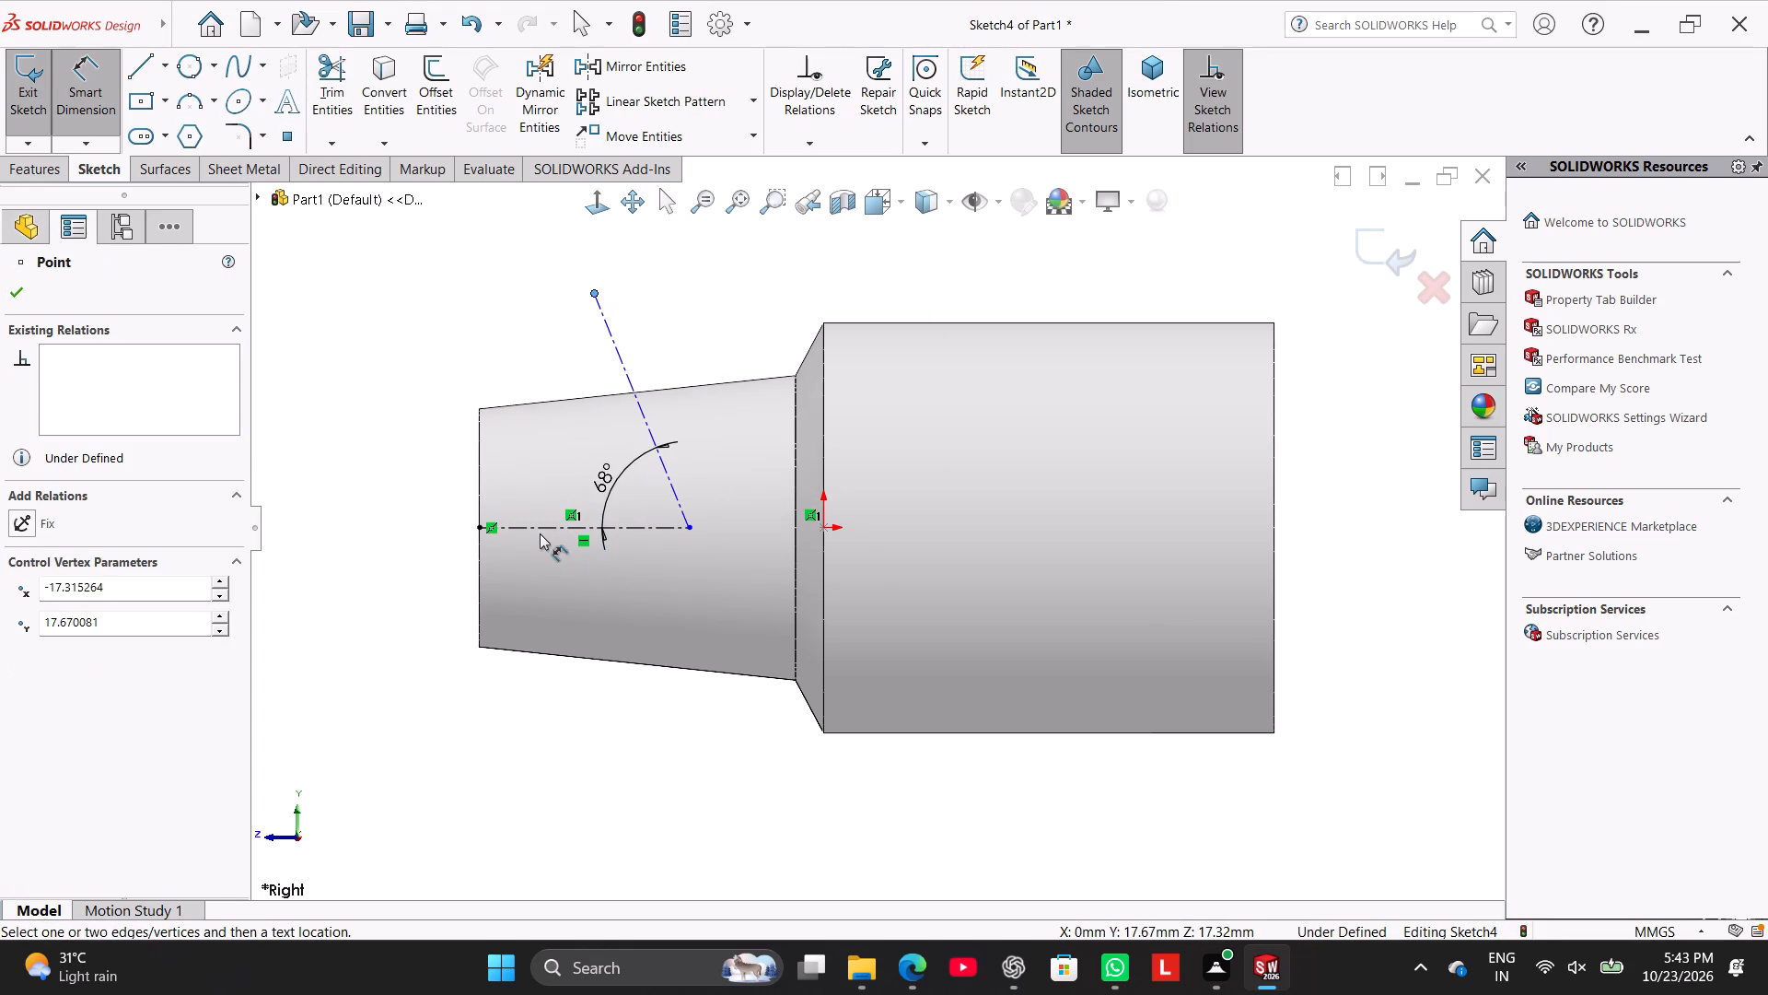
click(540, 521)
click(530, 526)
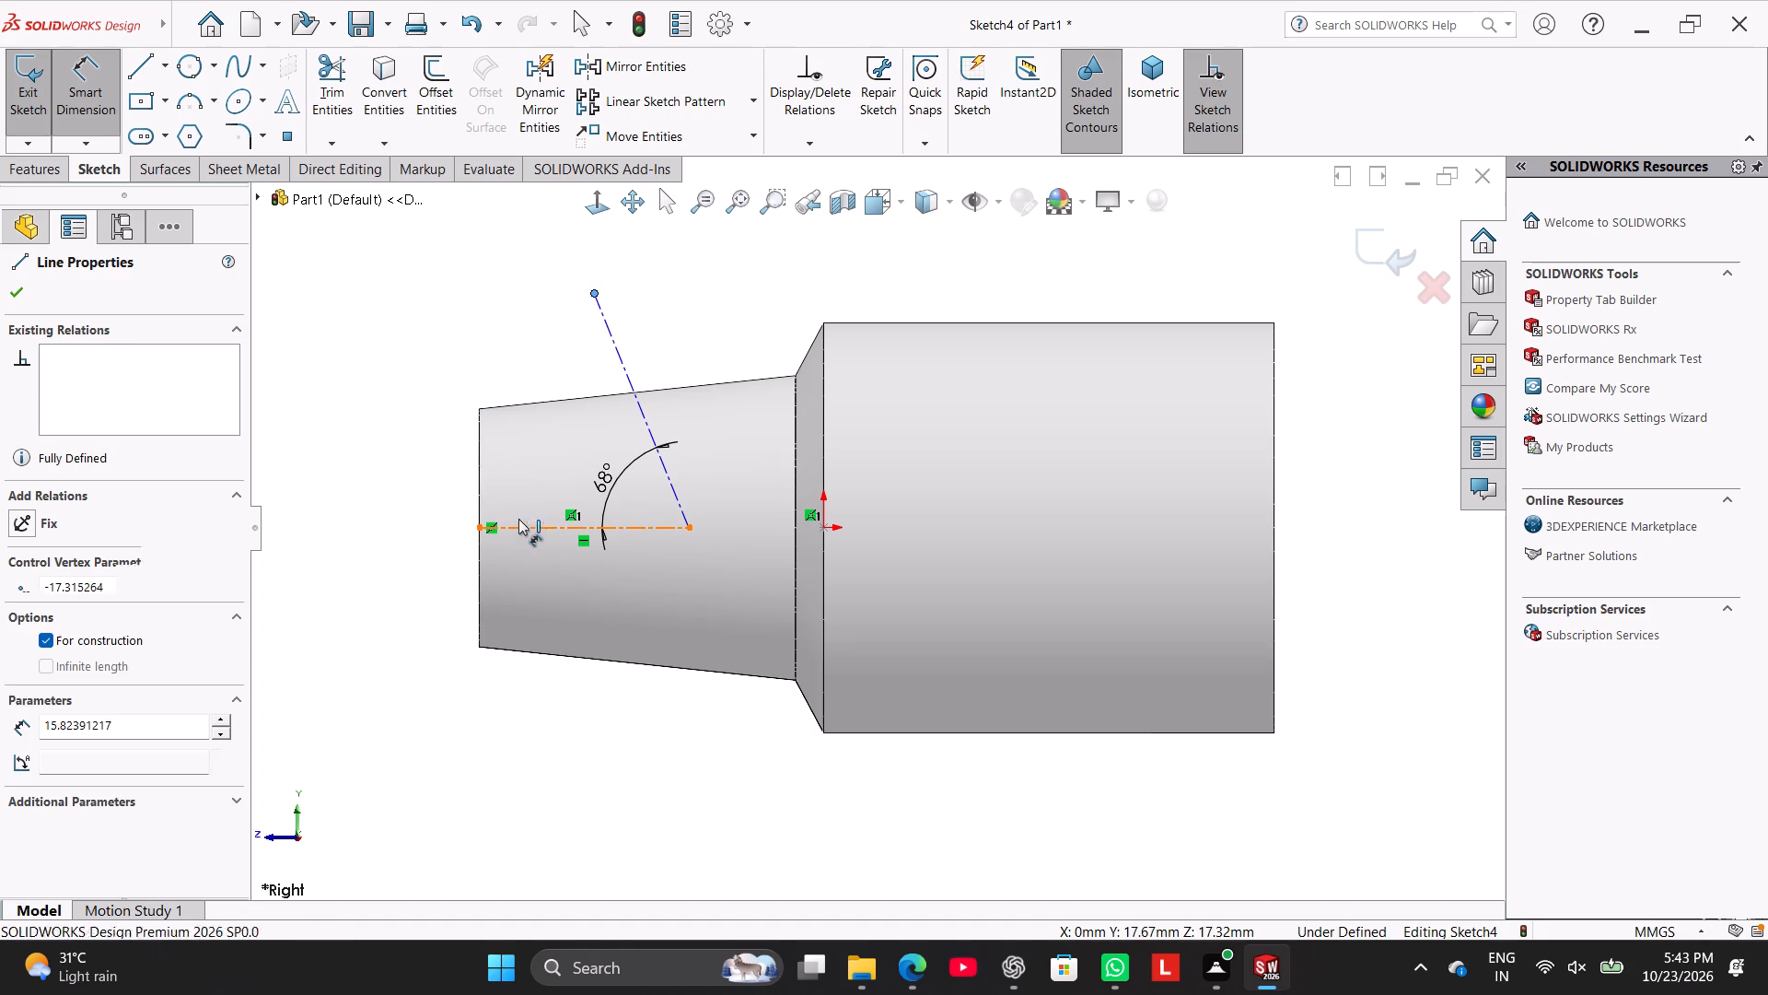
click(433, 436)
text(18)
key(Return)
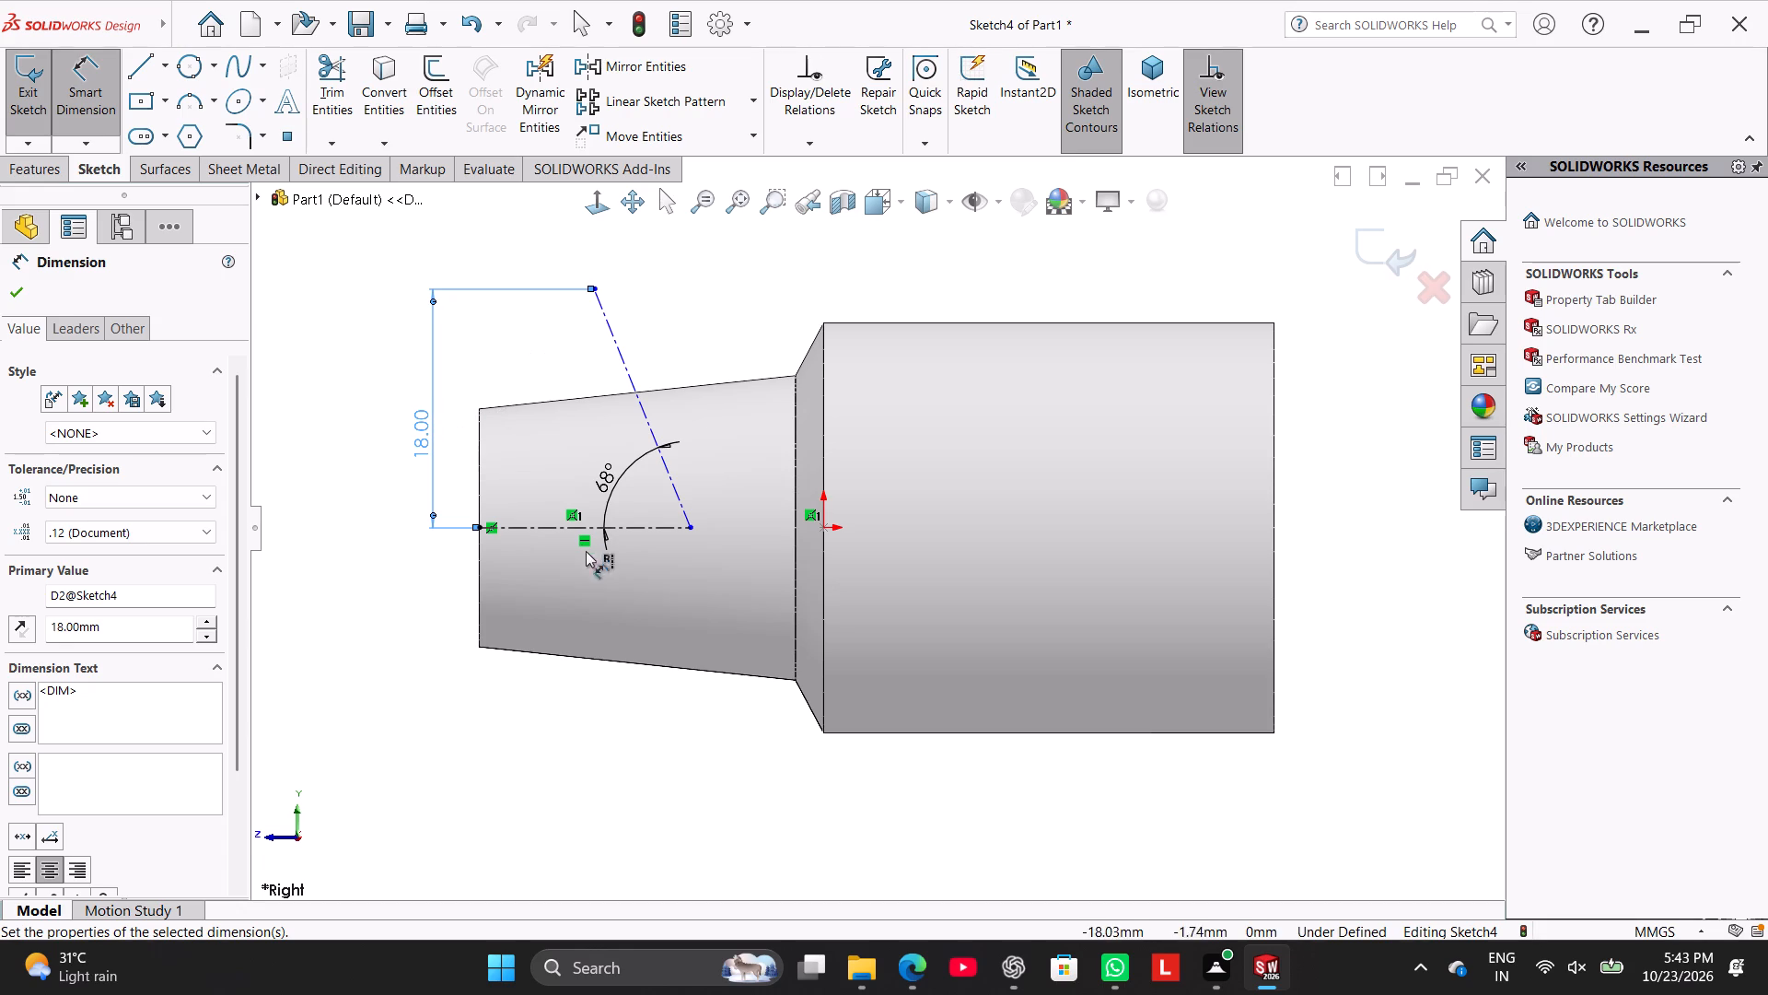
Dimension the length of the horizontal centerline as 19 mm.
click(656, 531)
click(568, 725)
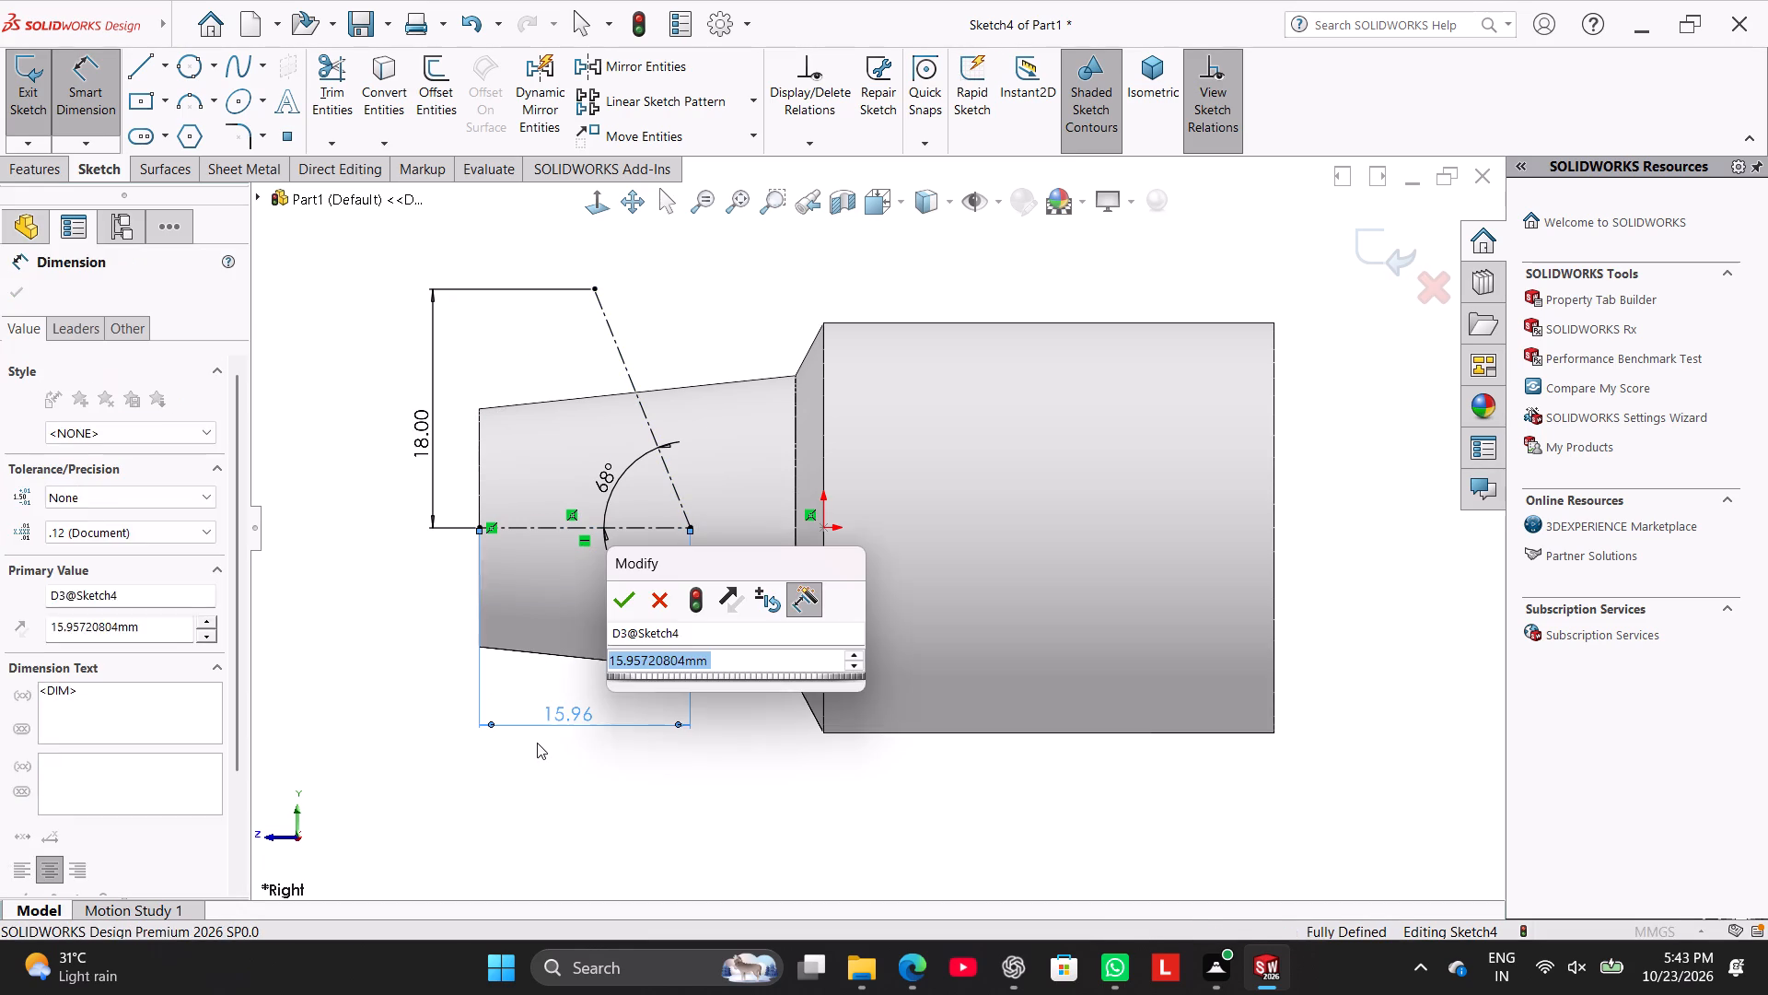
key(1)
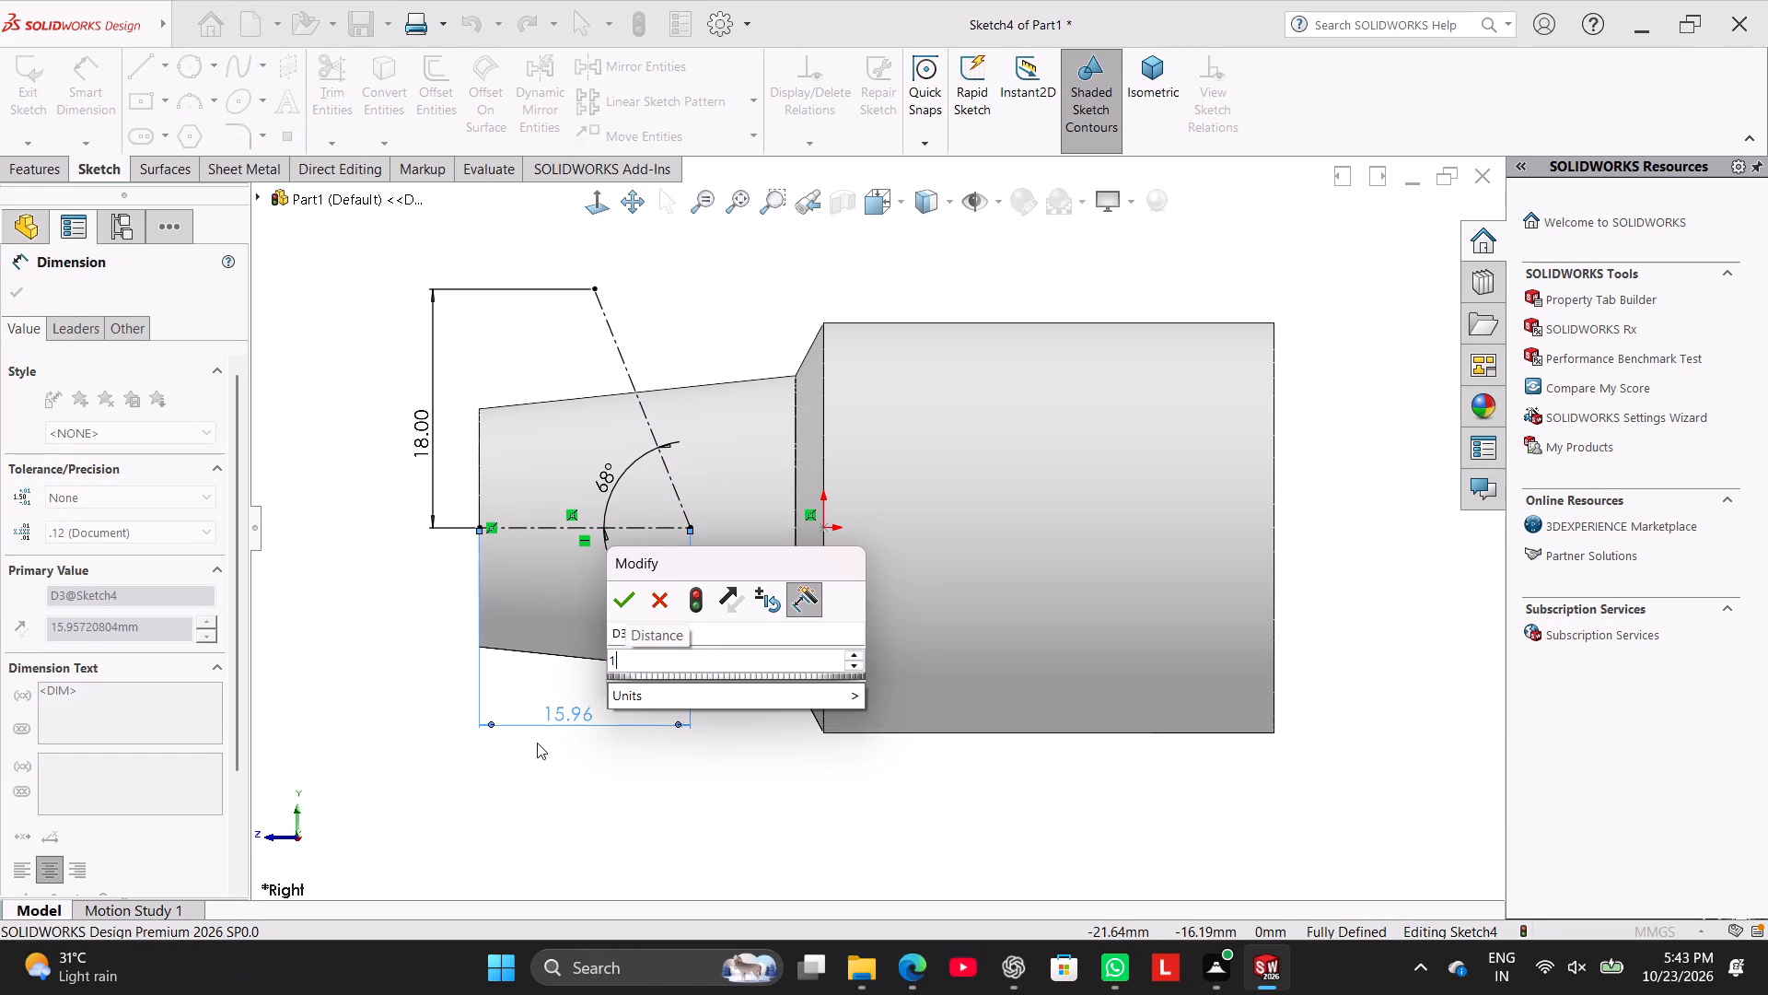
key(9)
key(Return)
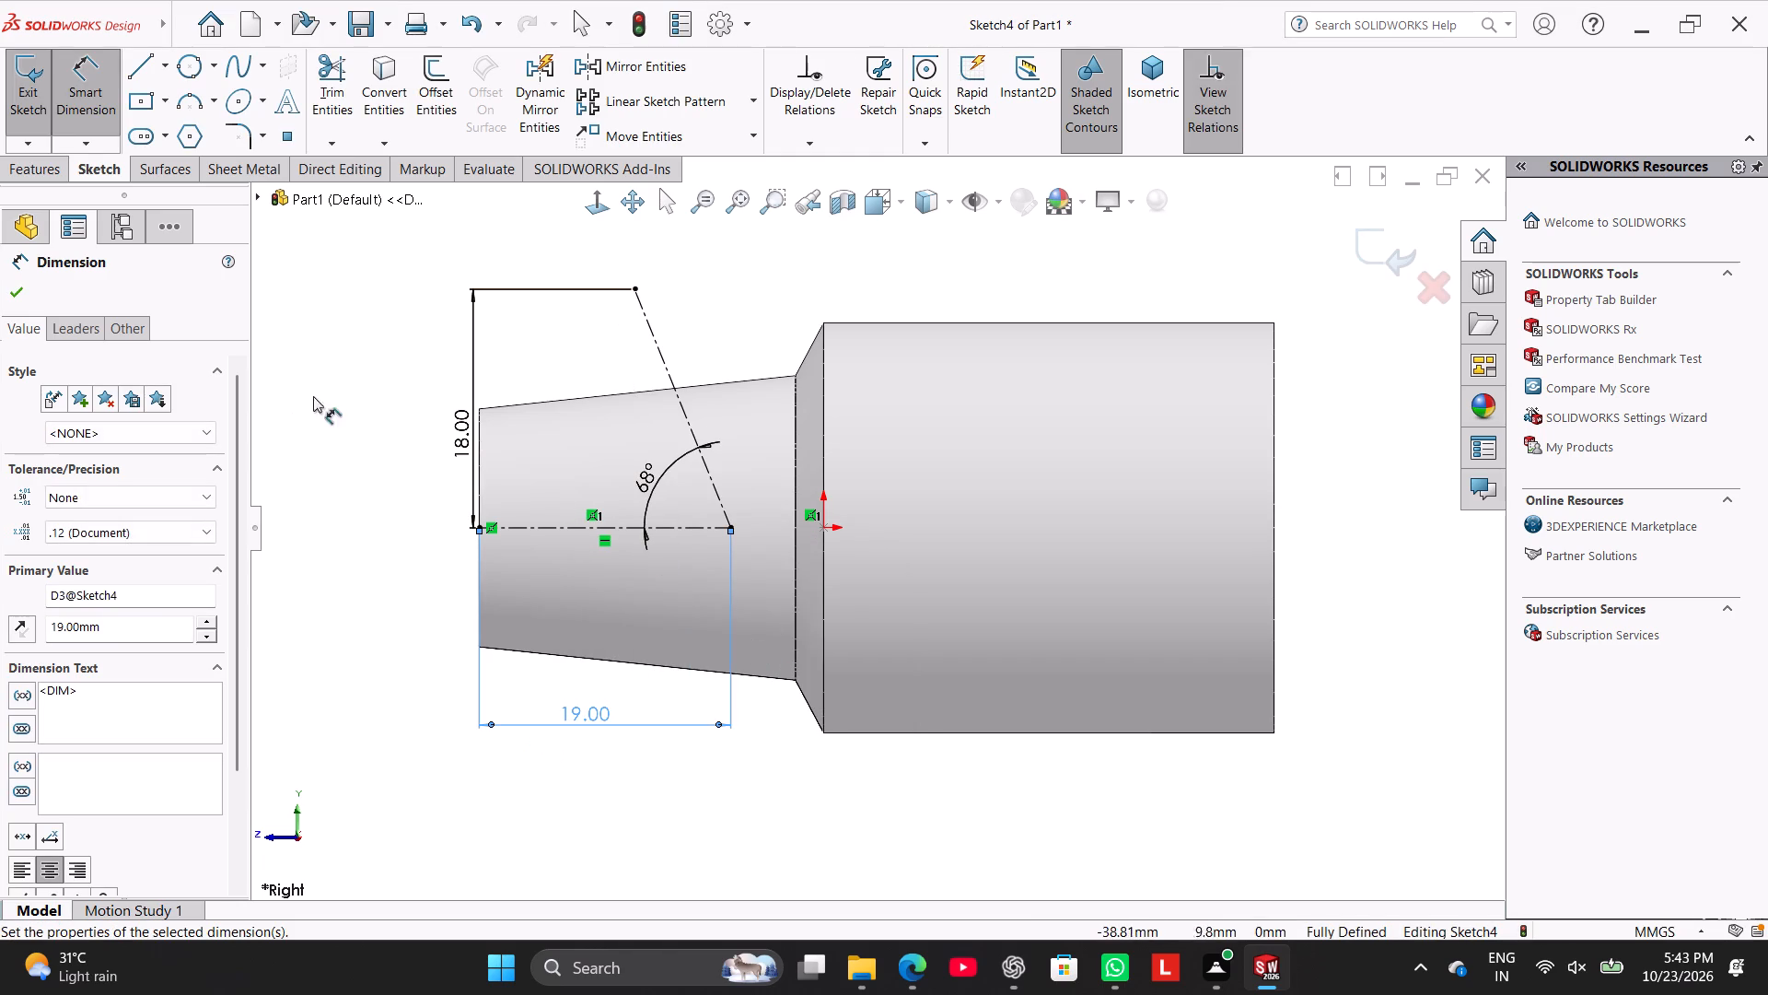
right_click(332, 390)
click(413, 443)
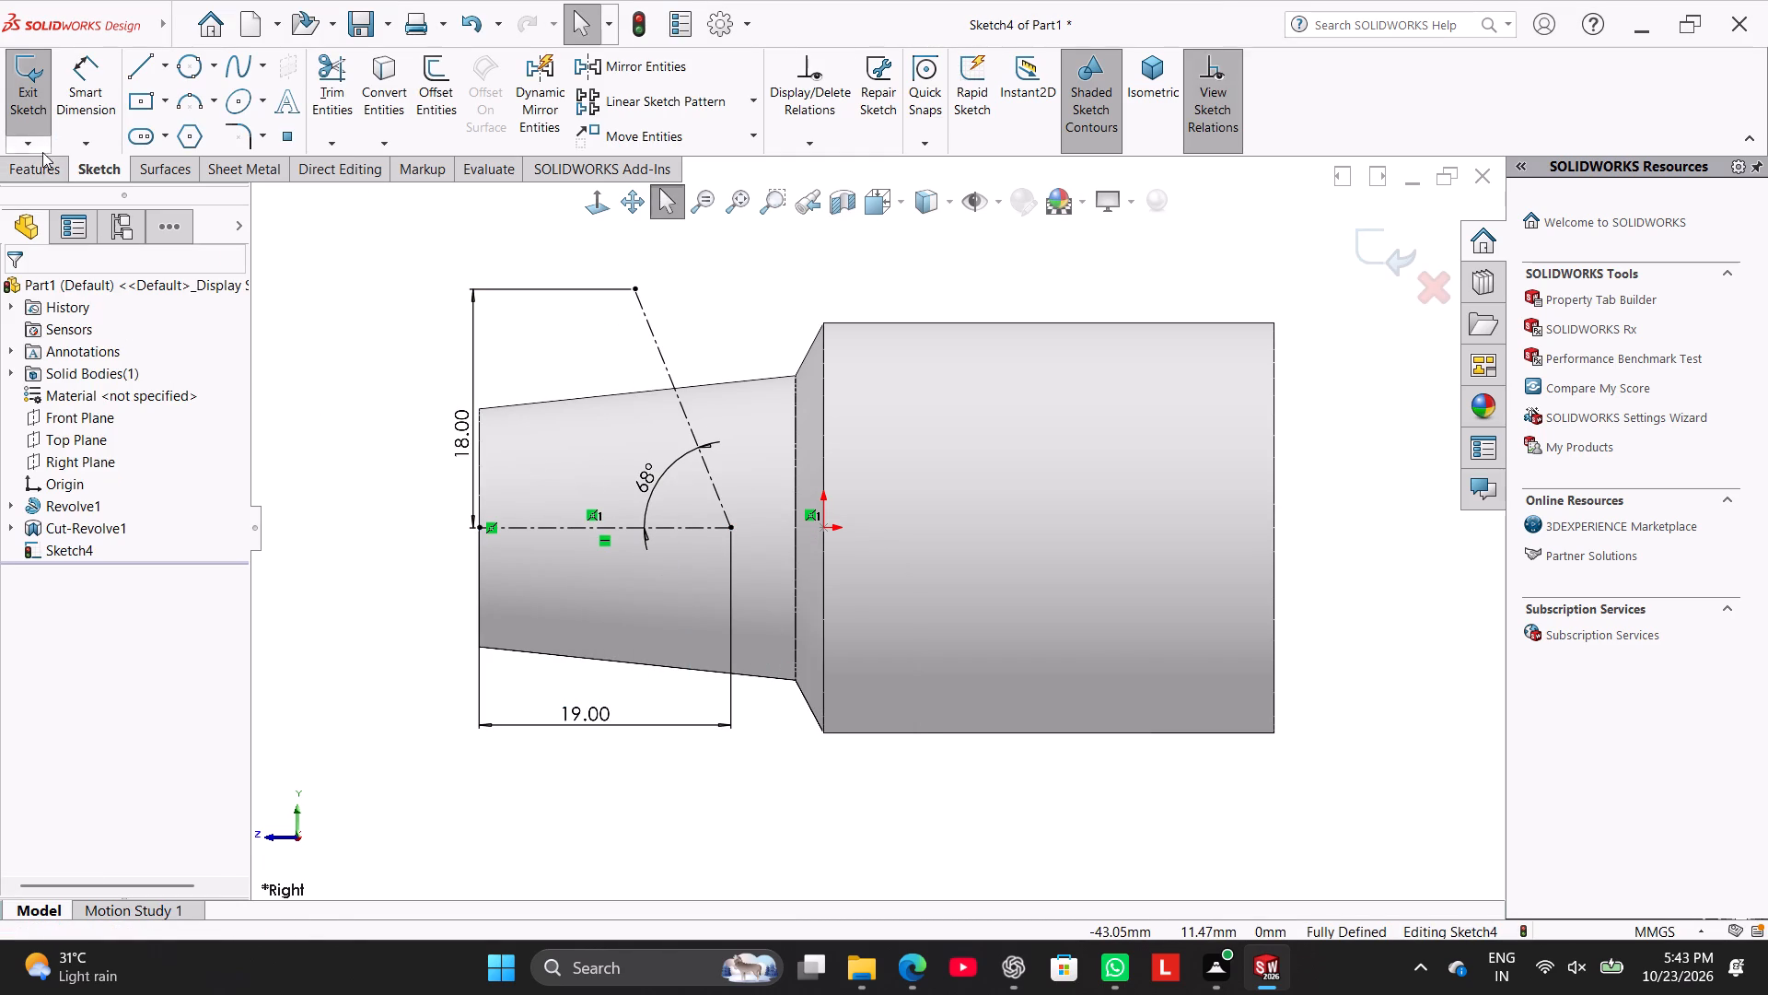
Exit the sketch and create a reference plane perpendicular to the inclined centerline, passing through its upper endpoint.
click(42, 173)
click(870, 88)
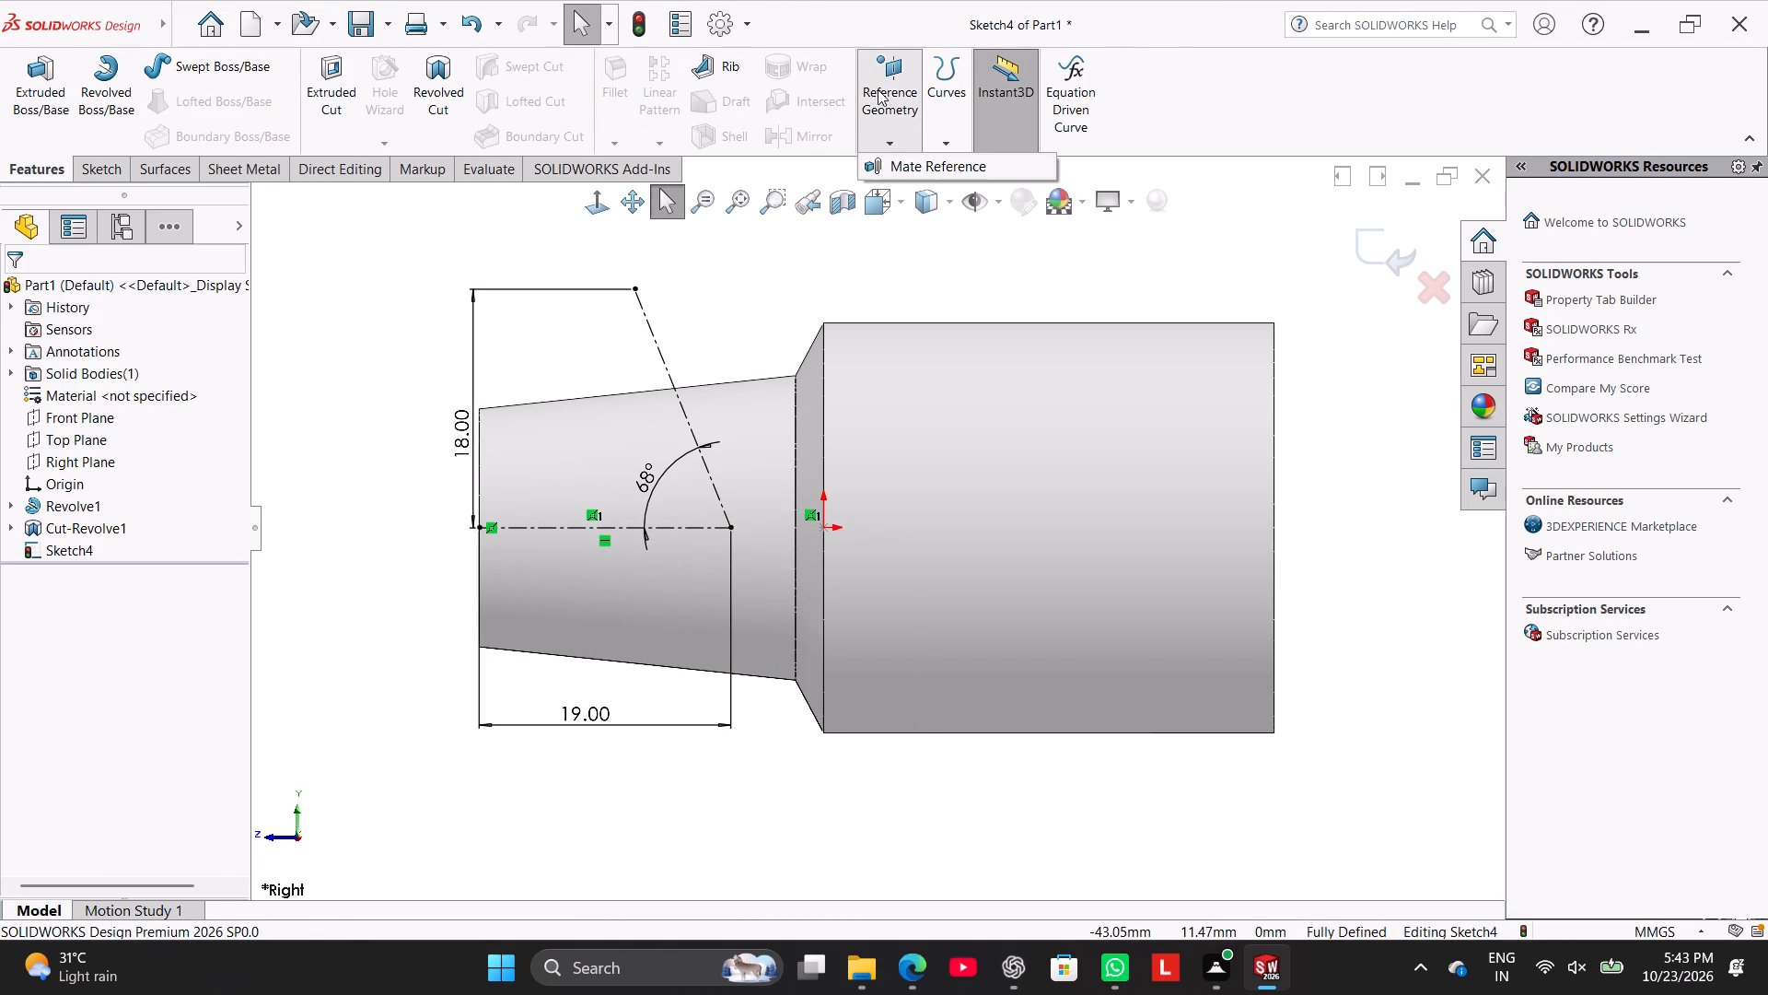
click(98, 170)
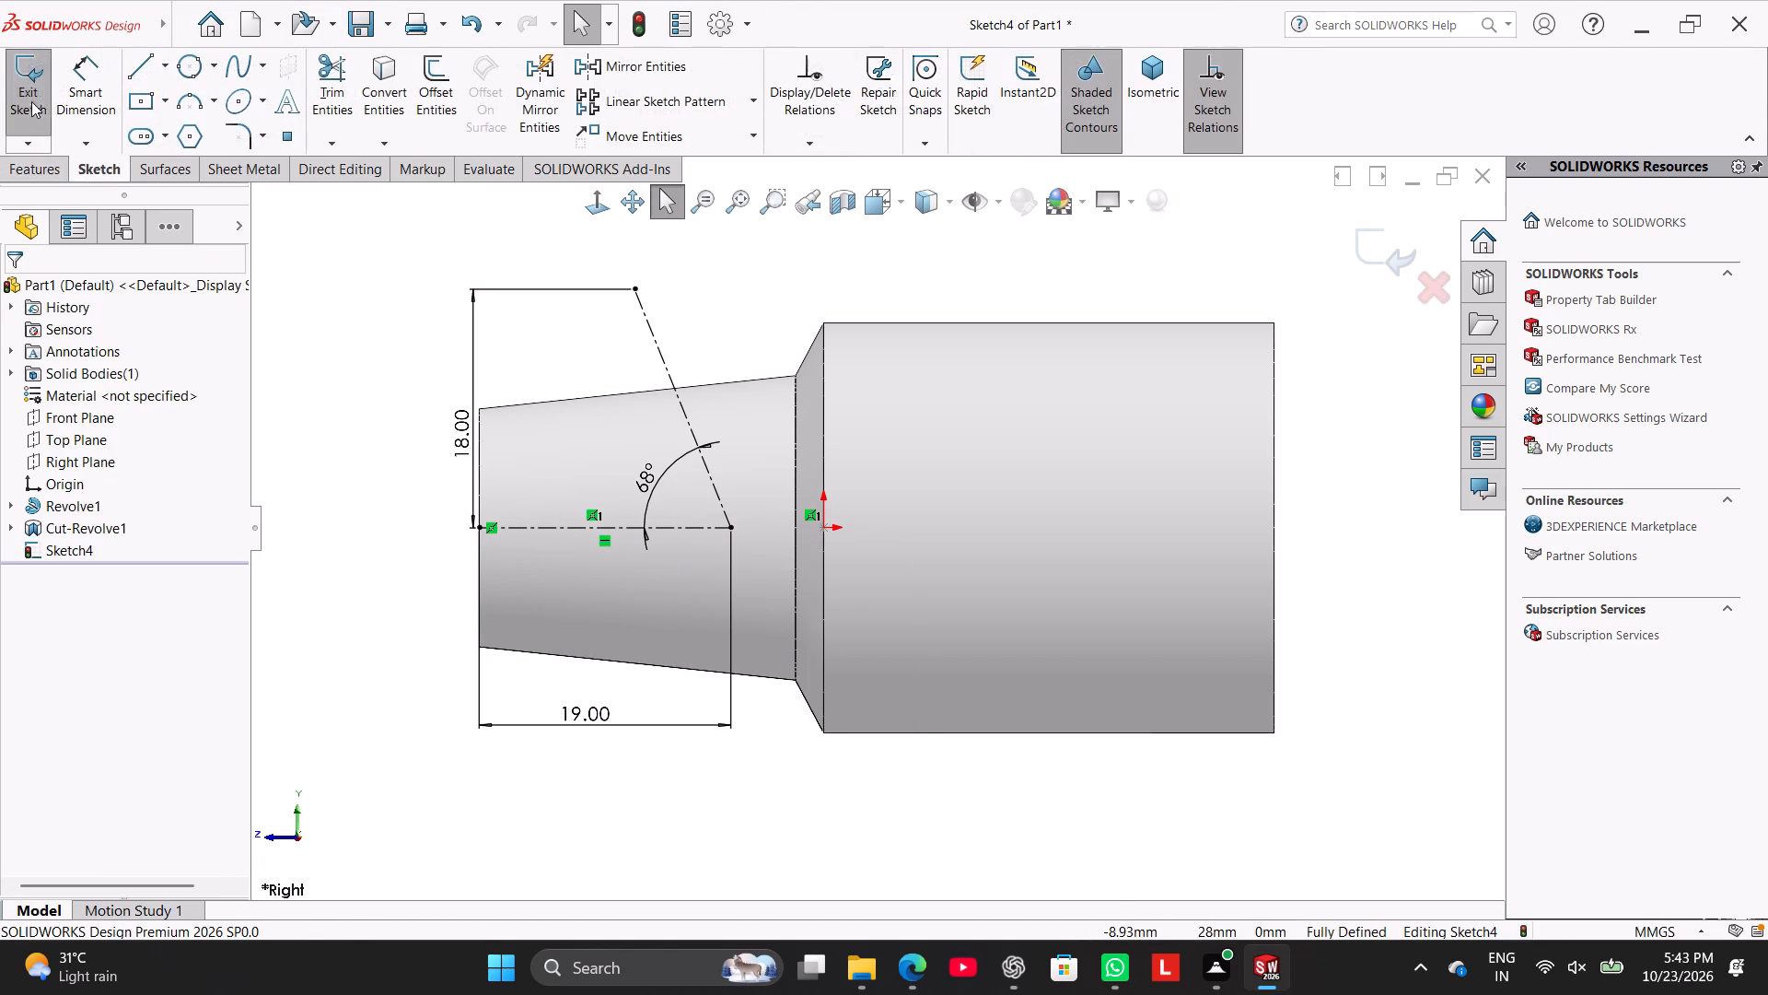
click(31, 101)
click(44, 178)
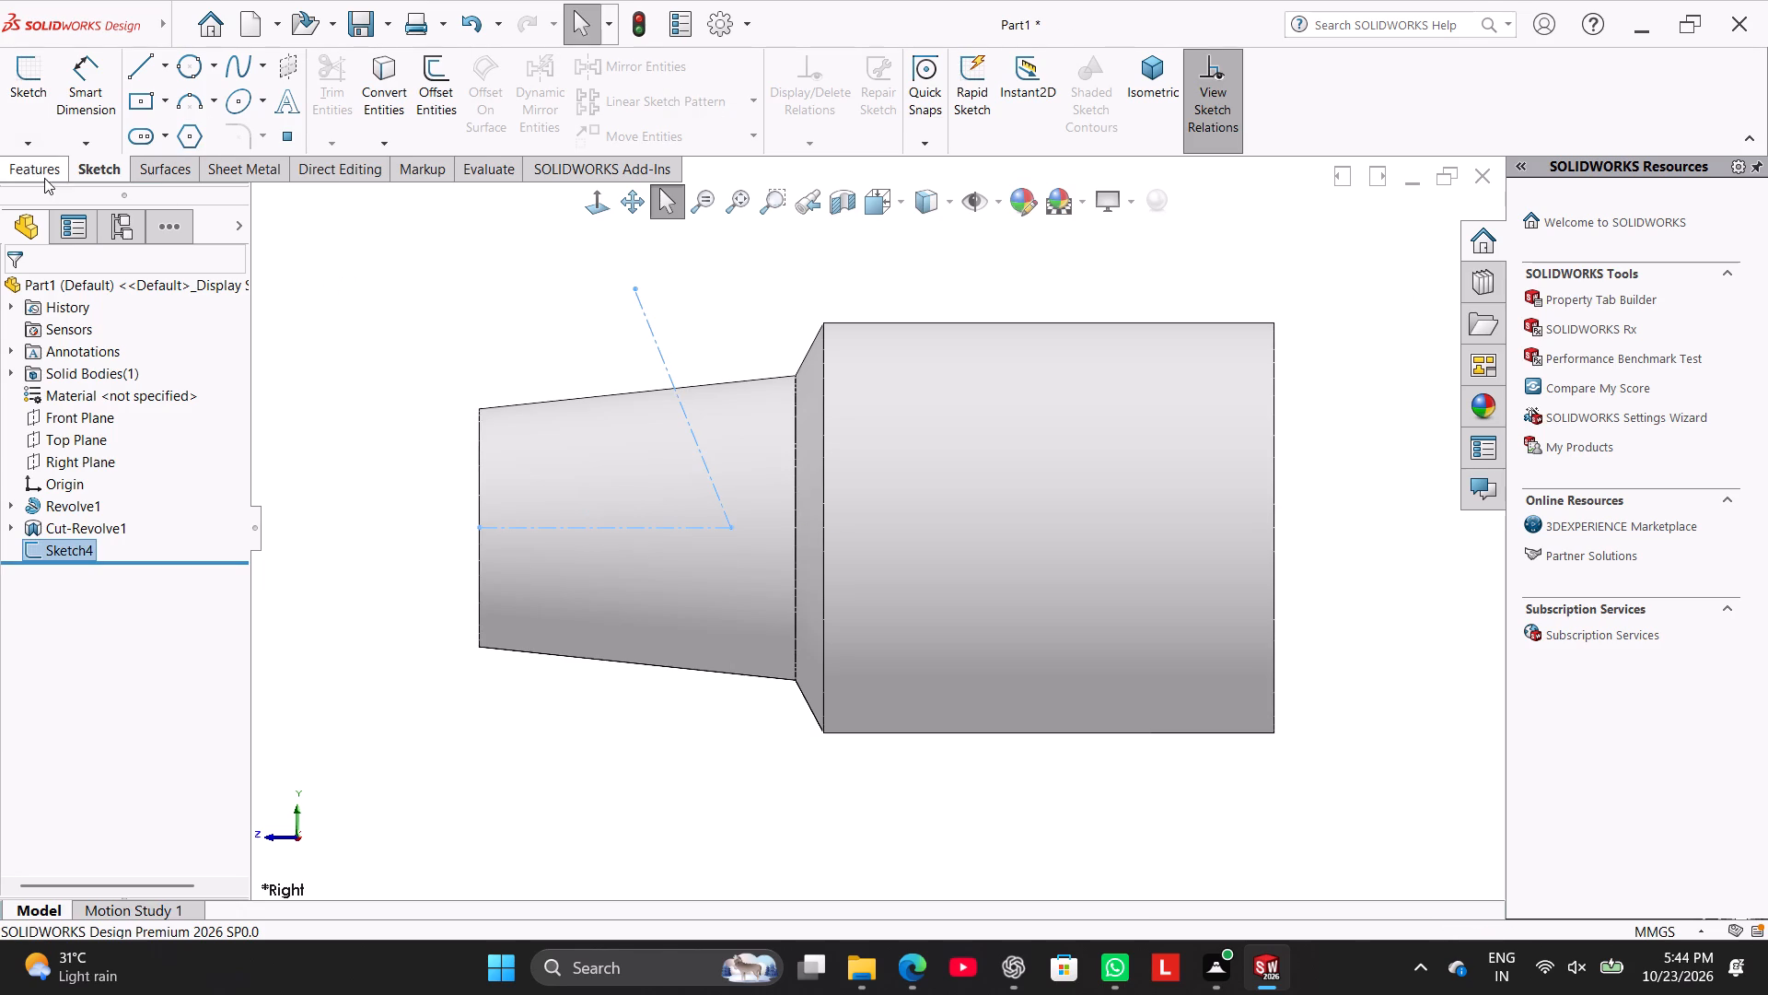
click(904, 71)
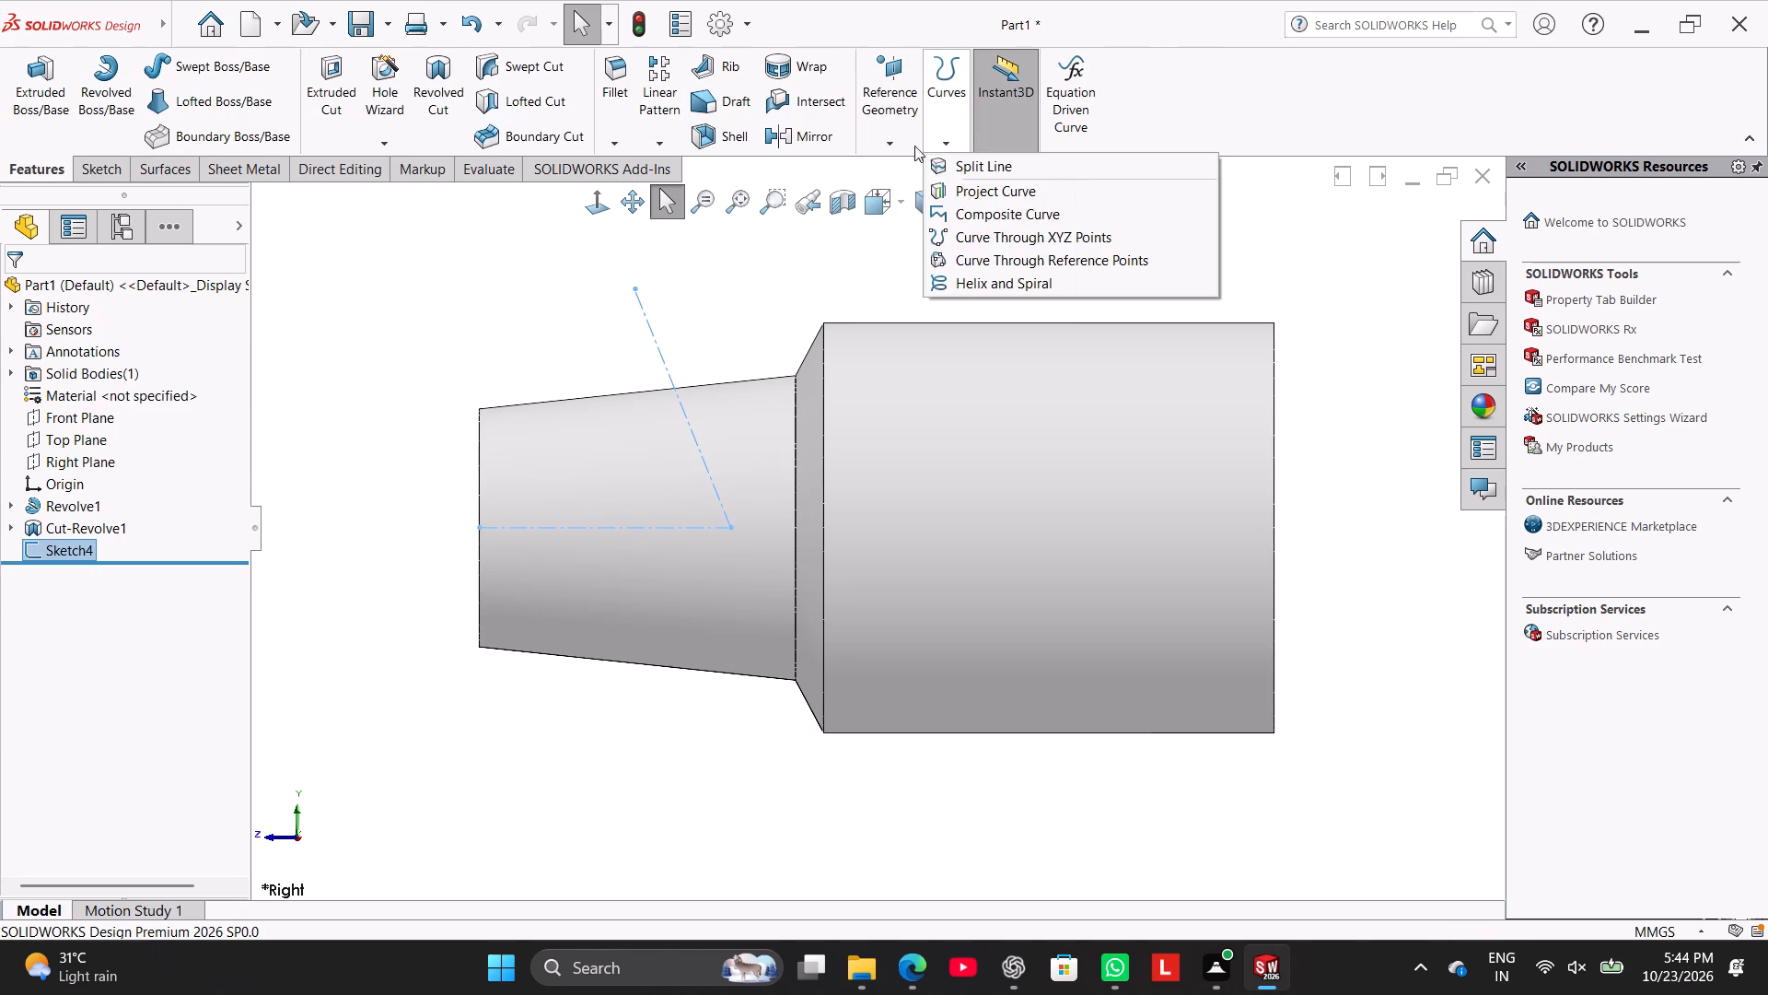
click(914, 164)
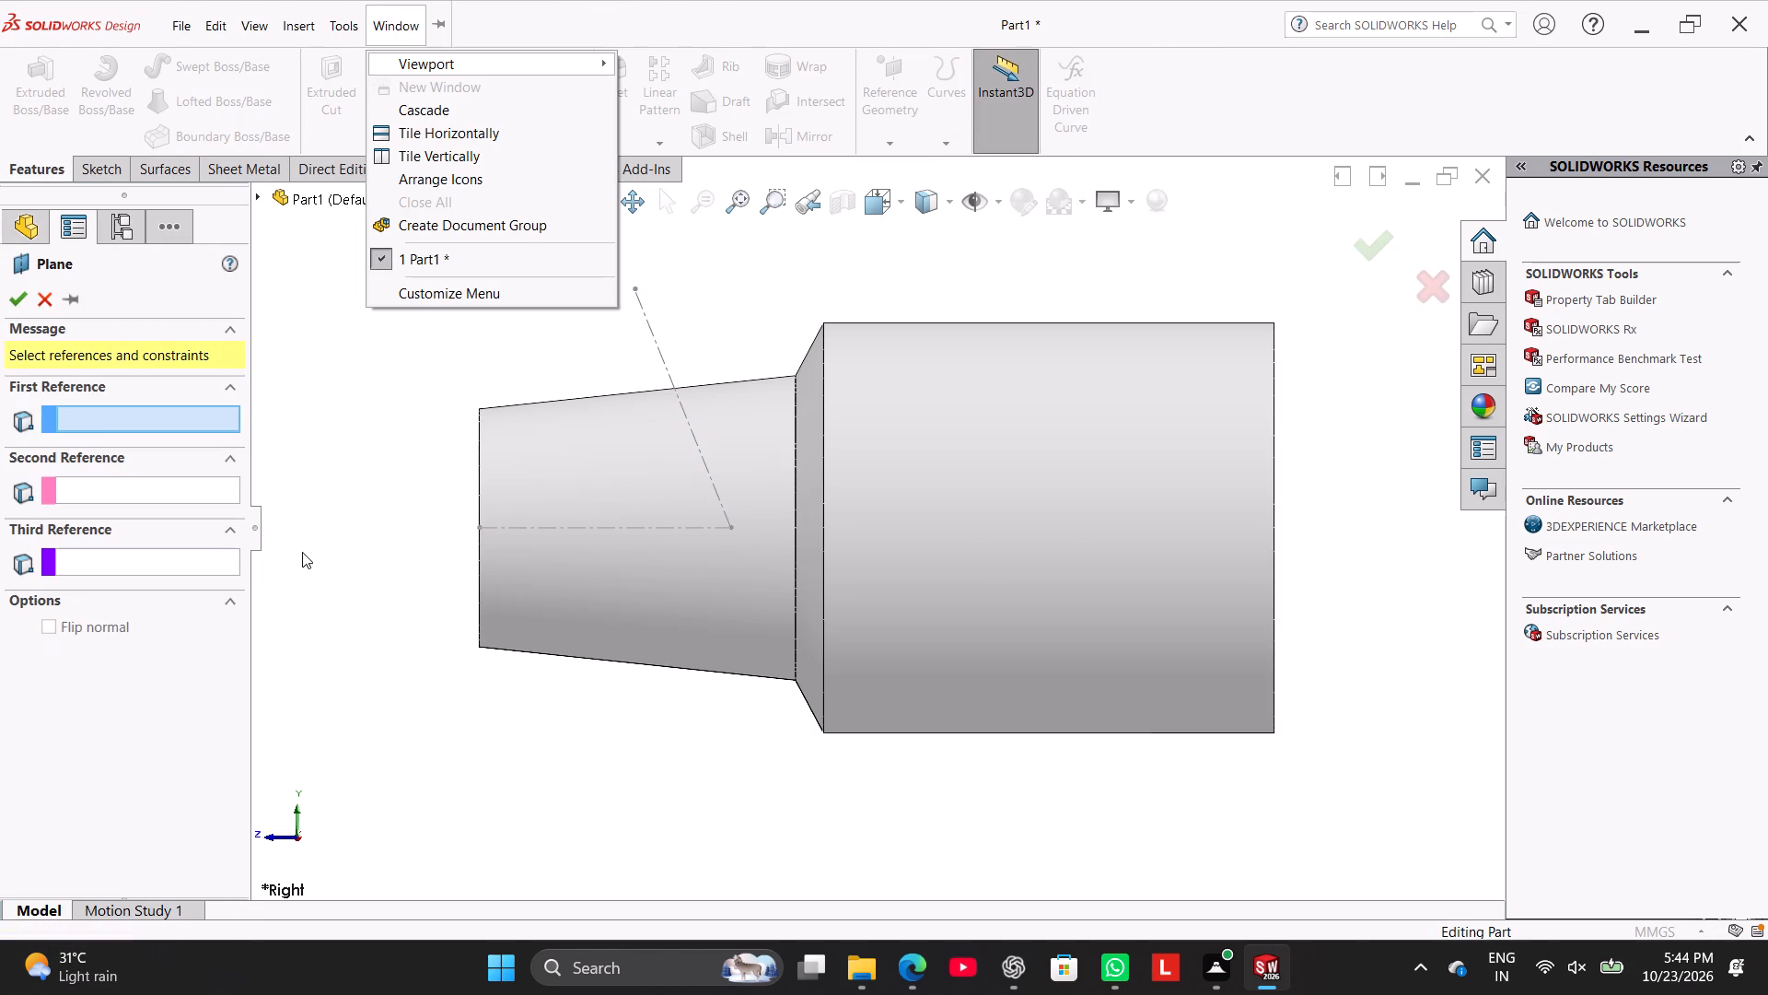
click(648, 334)
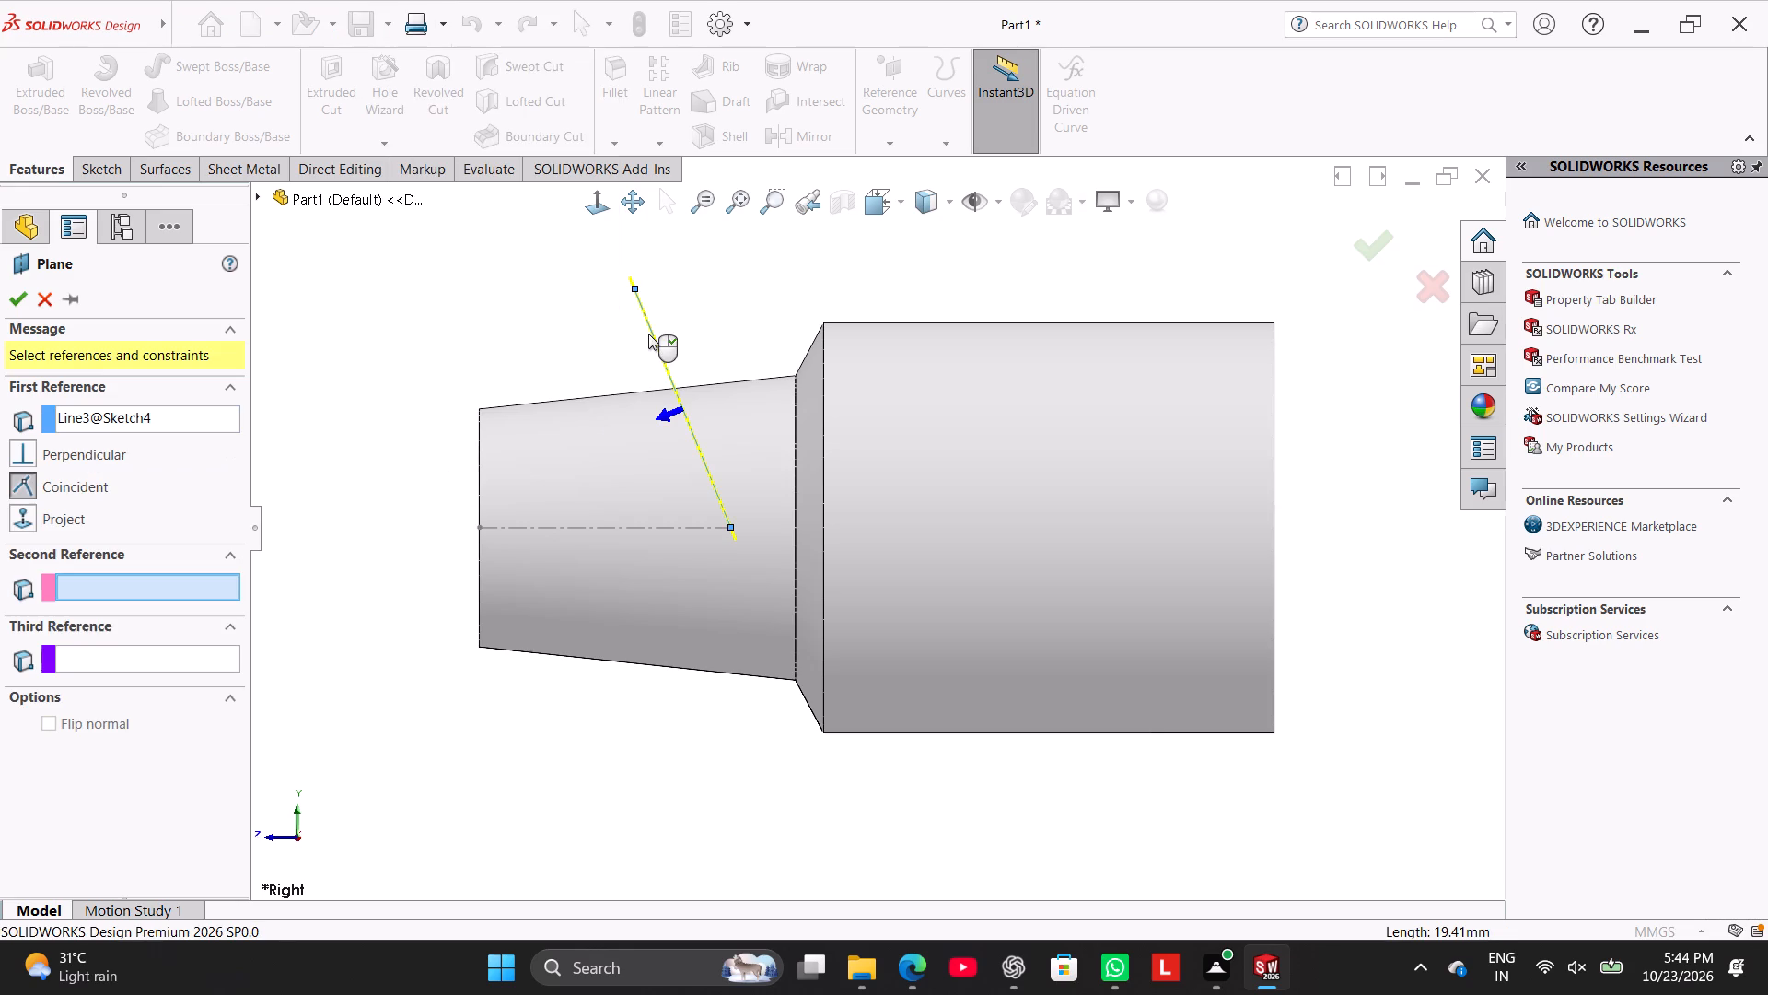
click(637, 284)
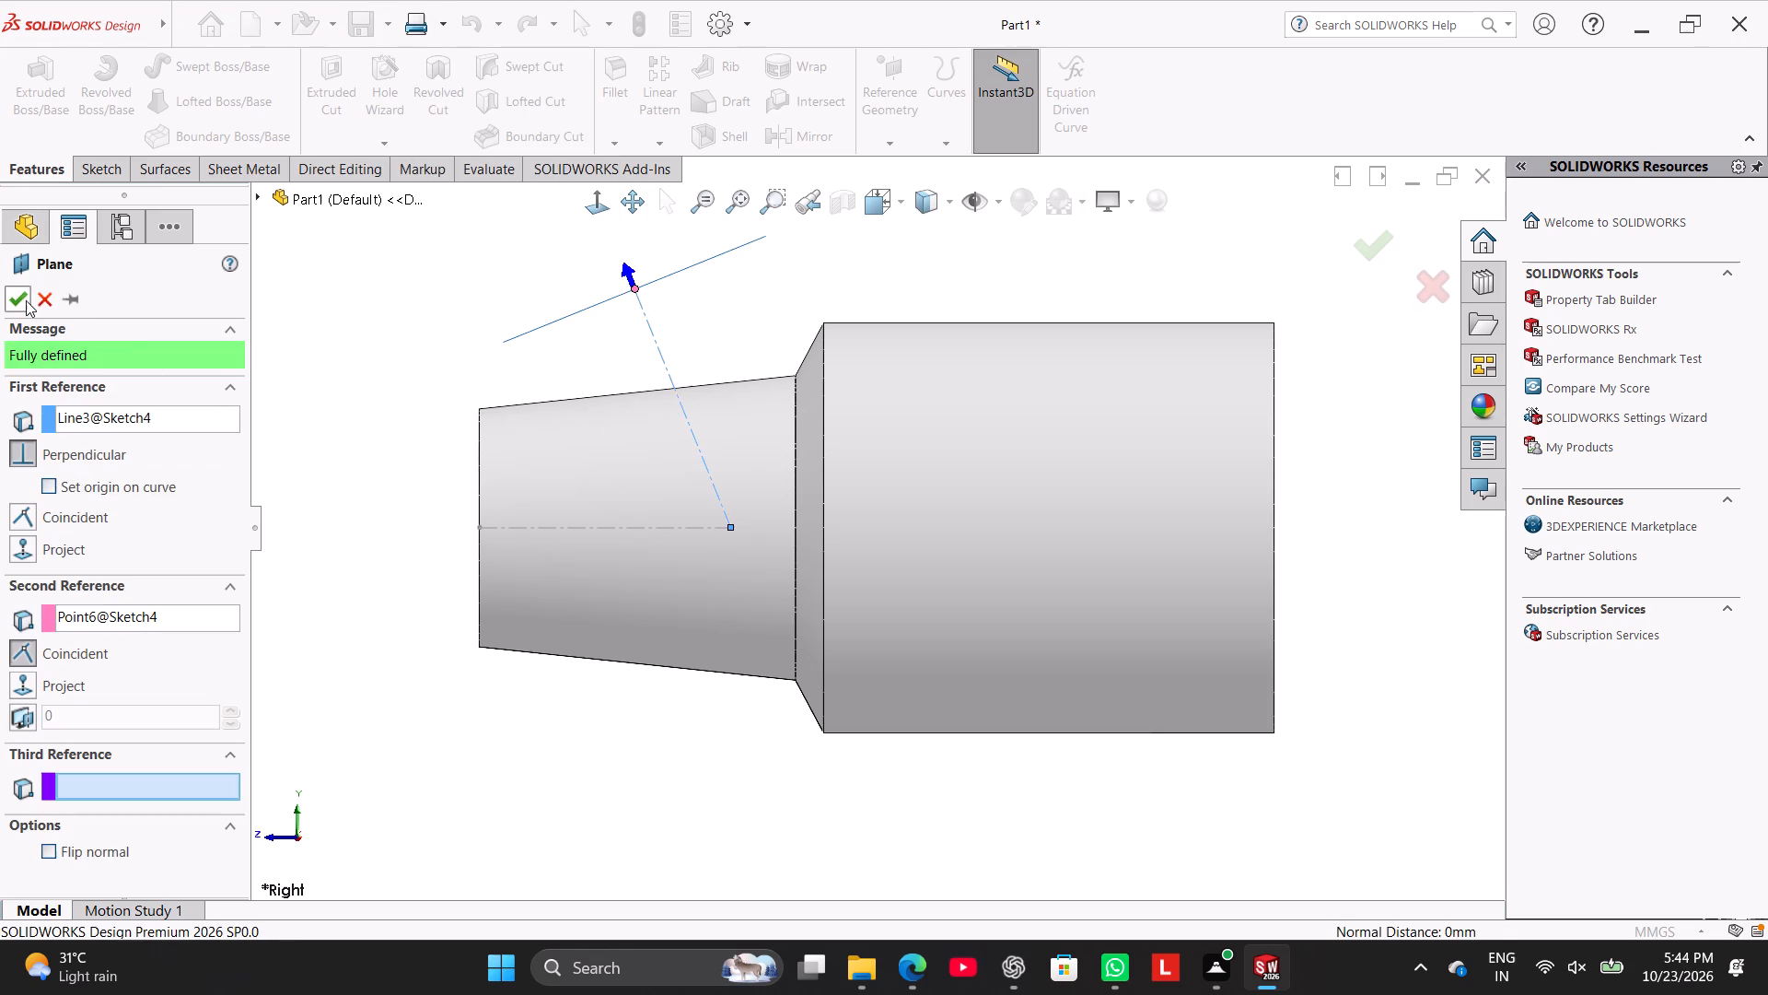
click(23, 300)
click(292, 299)
On the new inclined plane, sketch a center rectangle about 12.3 mm wide and 15.8 mm high, centered on the sketch origin.
middle_drag(444, 310, 519, 473)
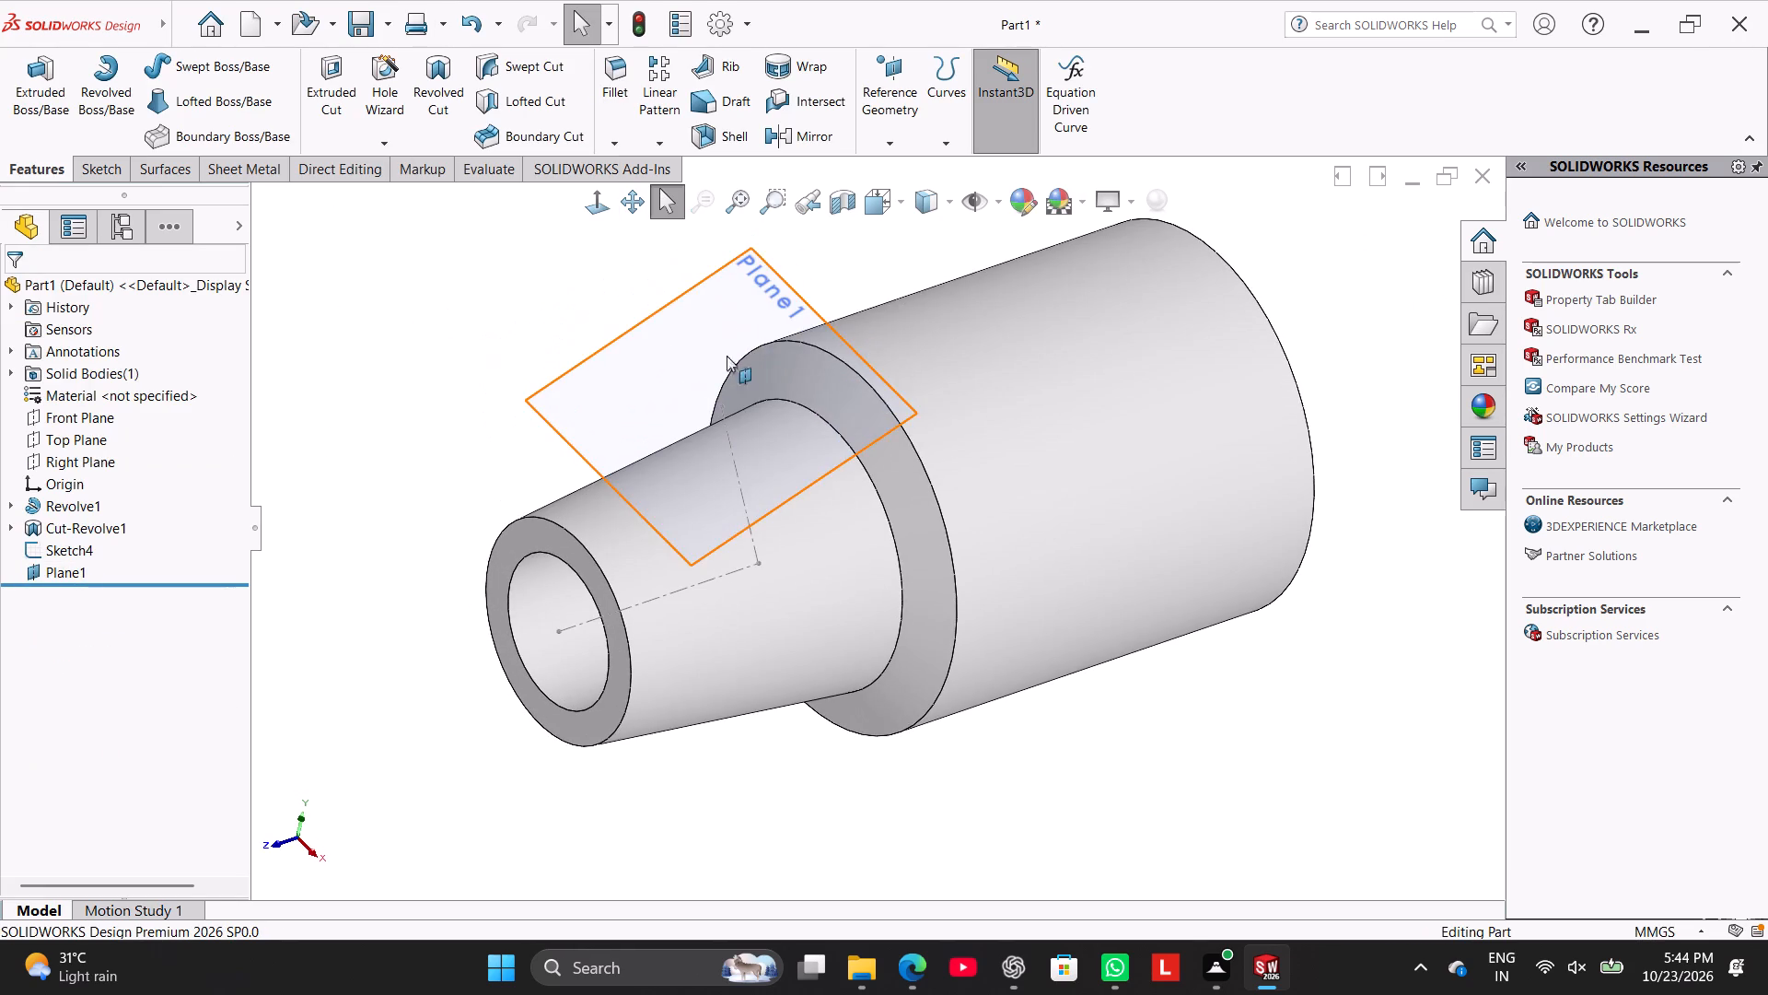
right_click(738, 326)
click(785, 300)
click(526, 399)
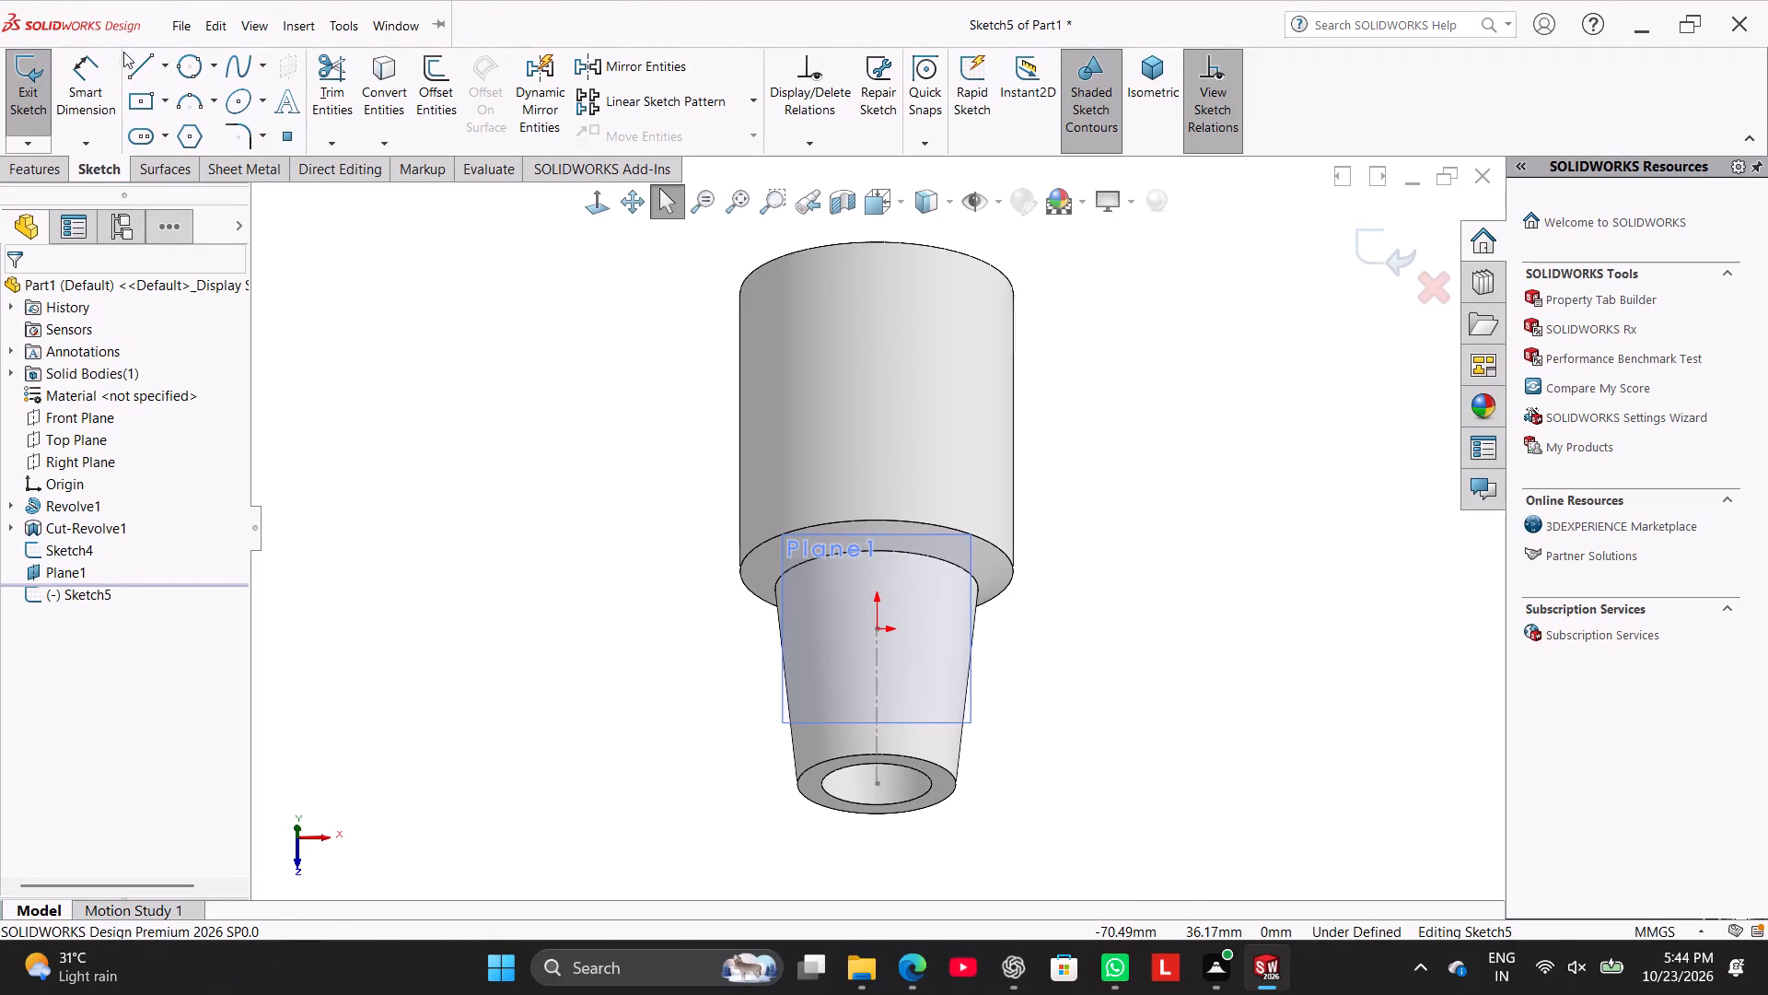
click(141, 93)
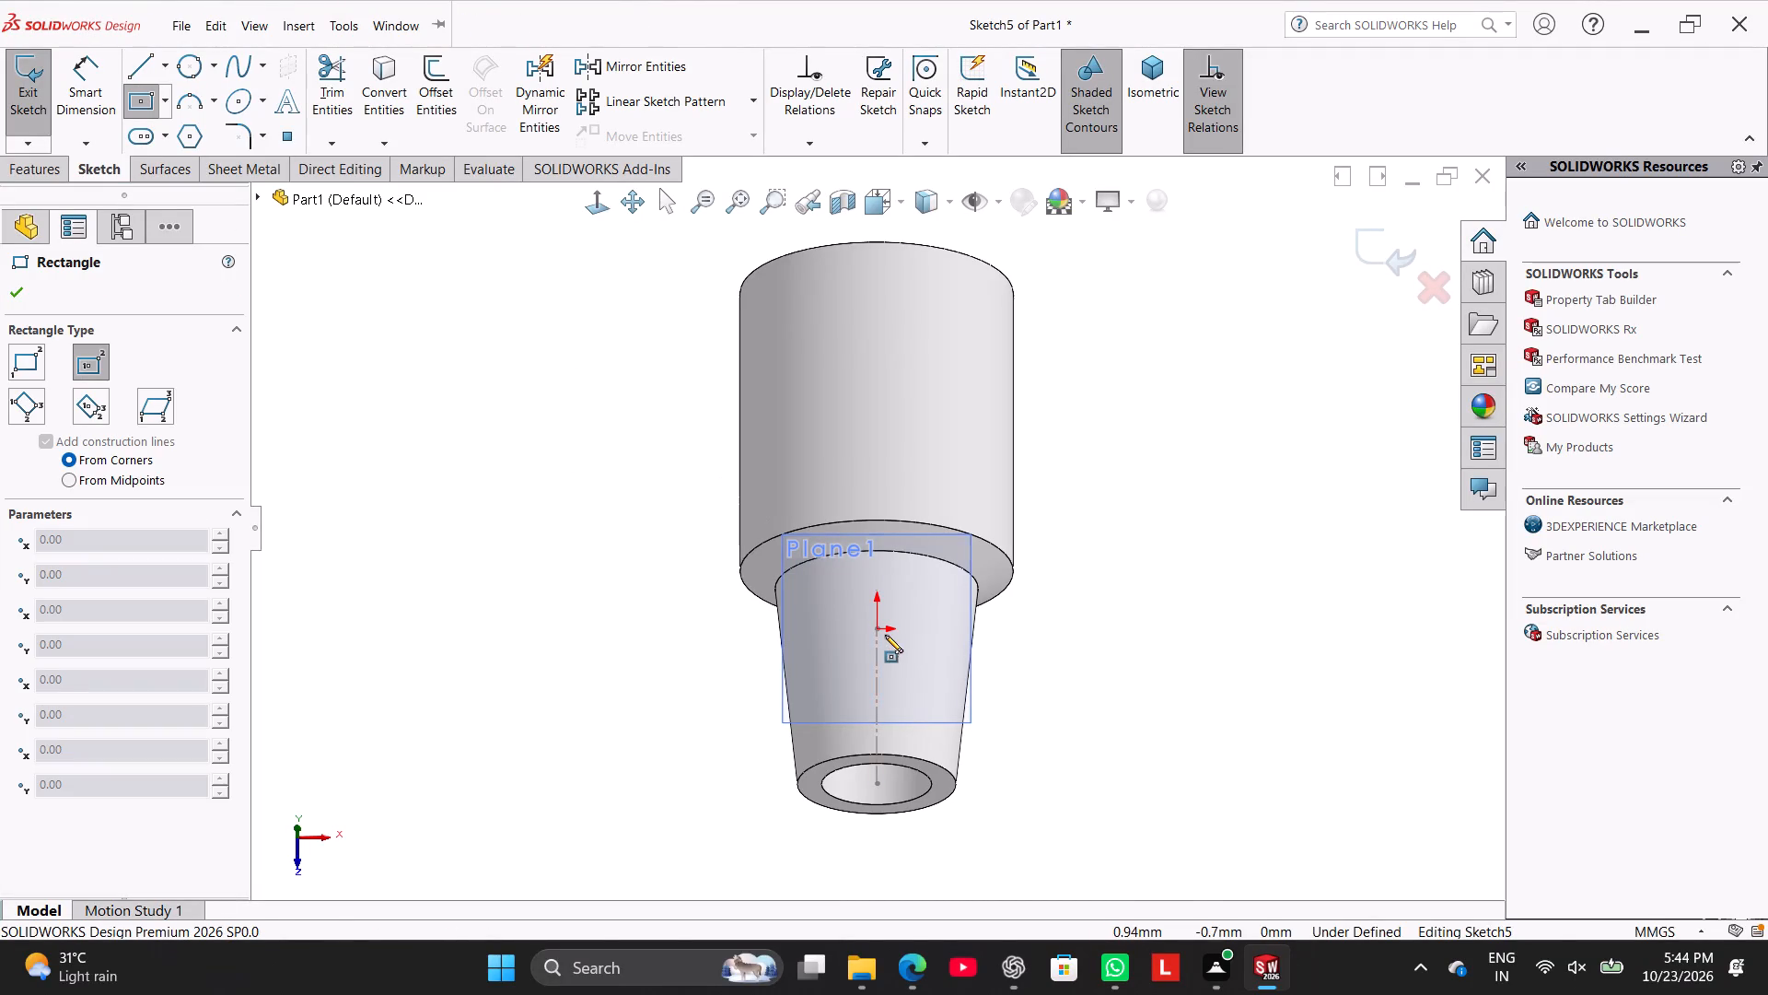
click(878, 630)
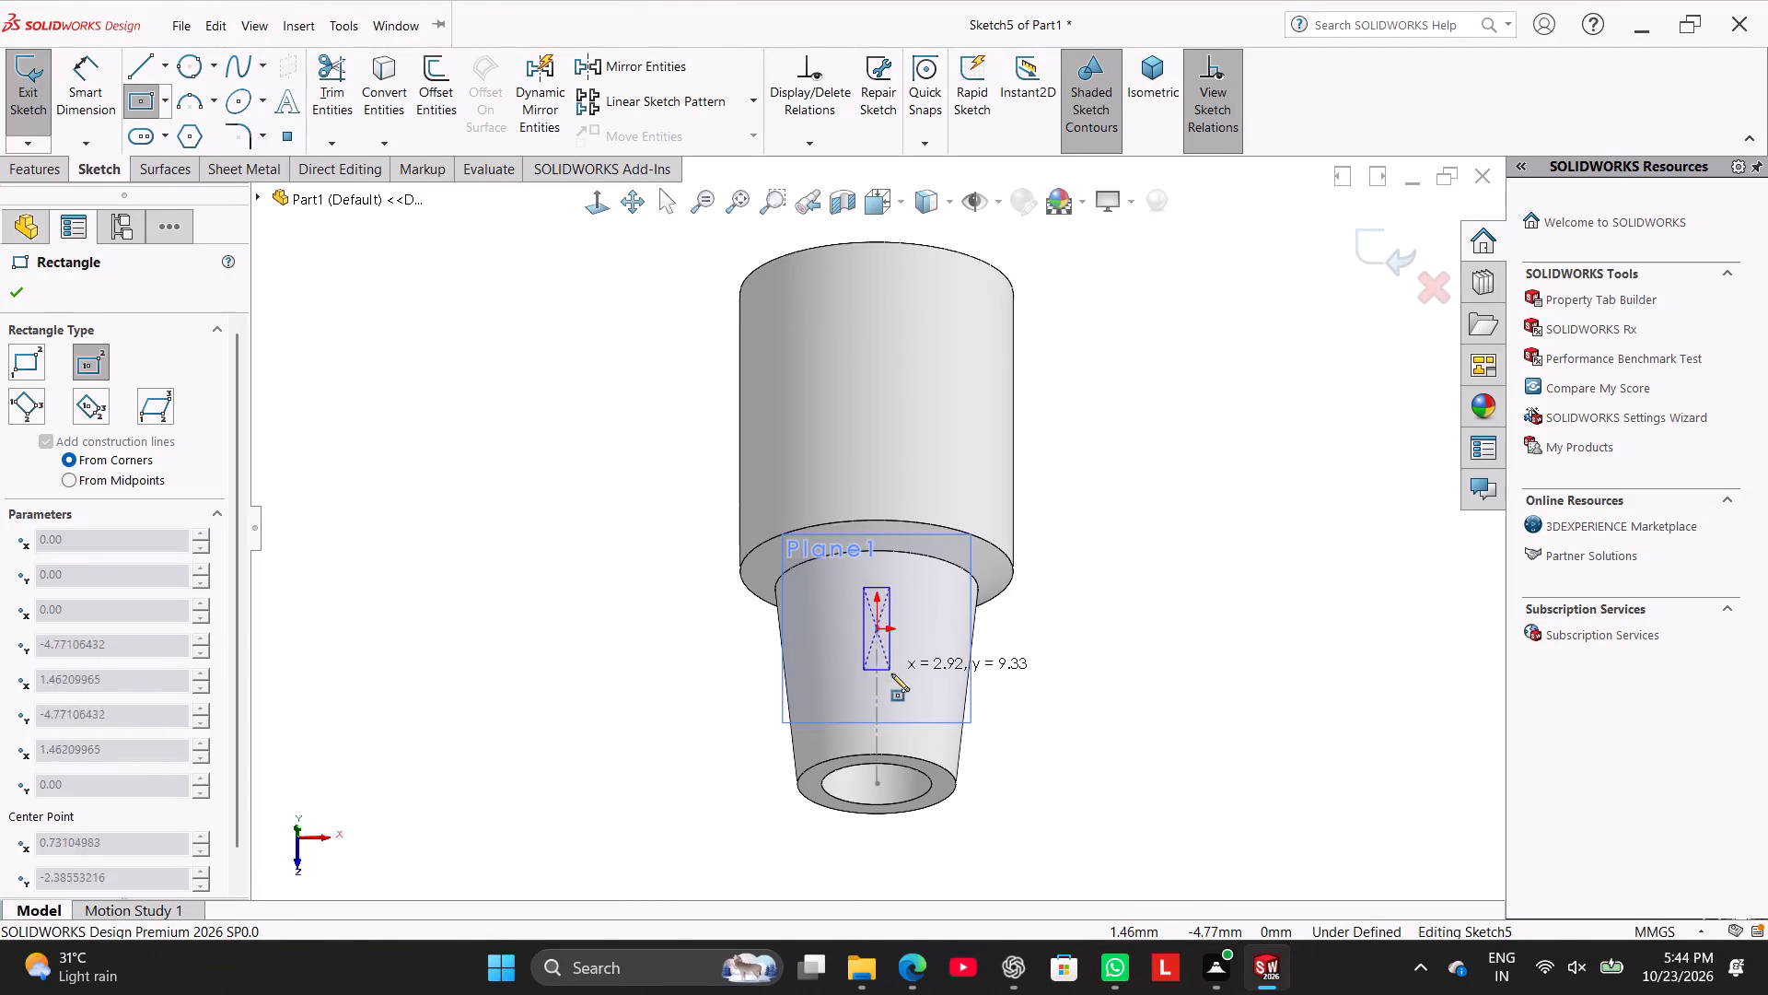
click(931, 698)
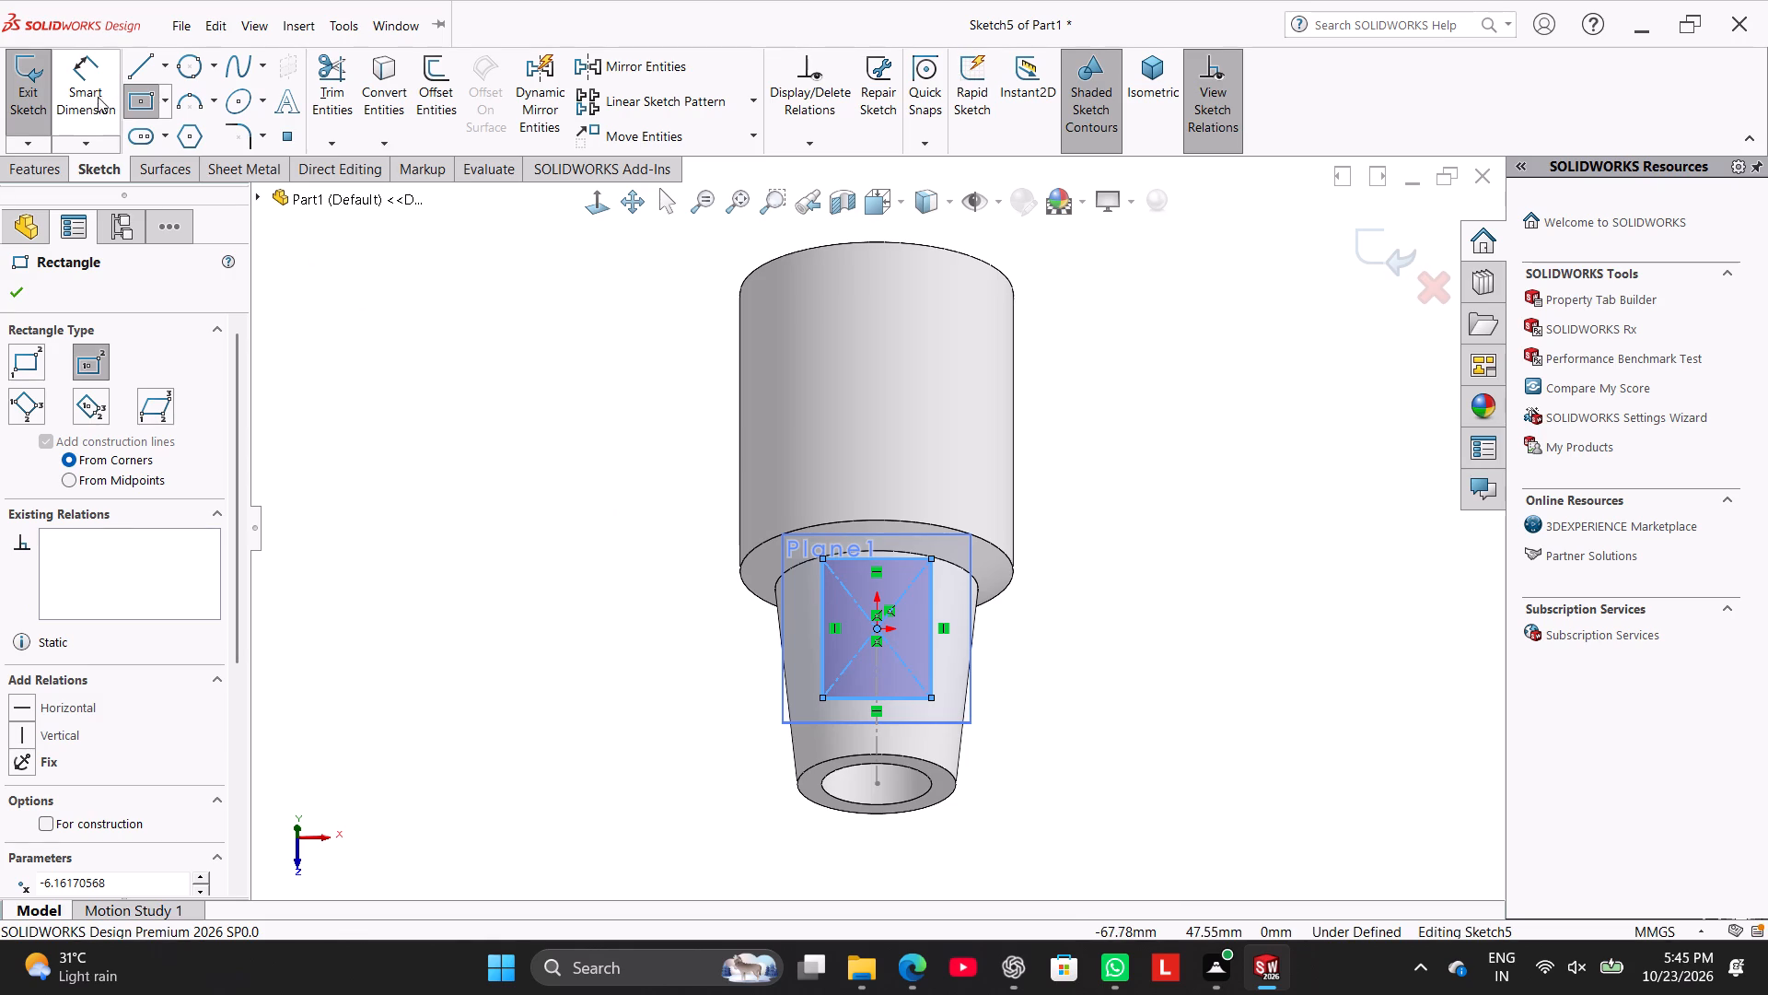
Dimension the rectangle's vertical side as 15 mm.
click(96, 94)
click(928, 614)
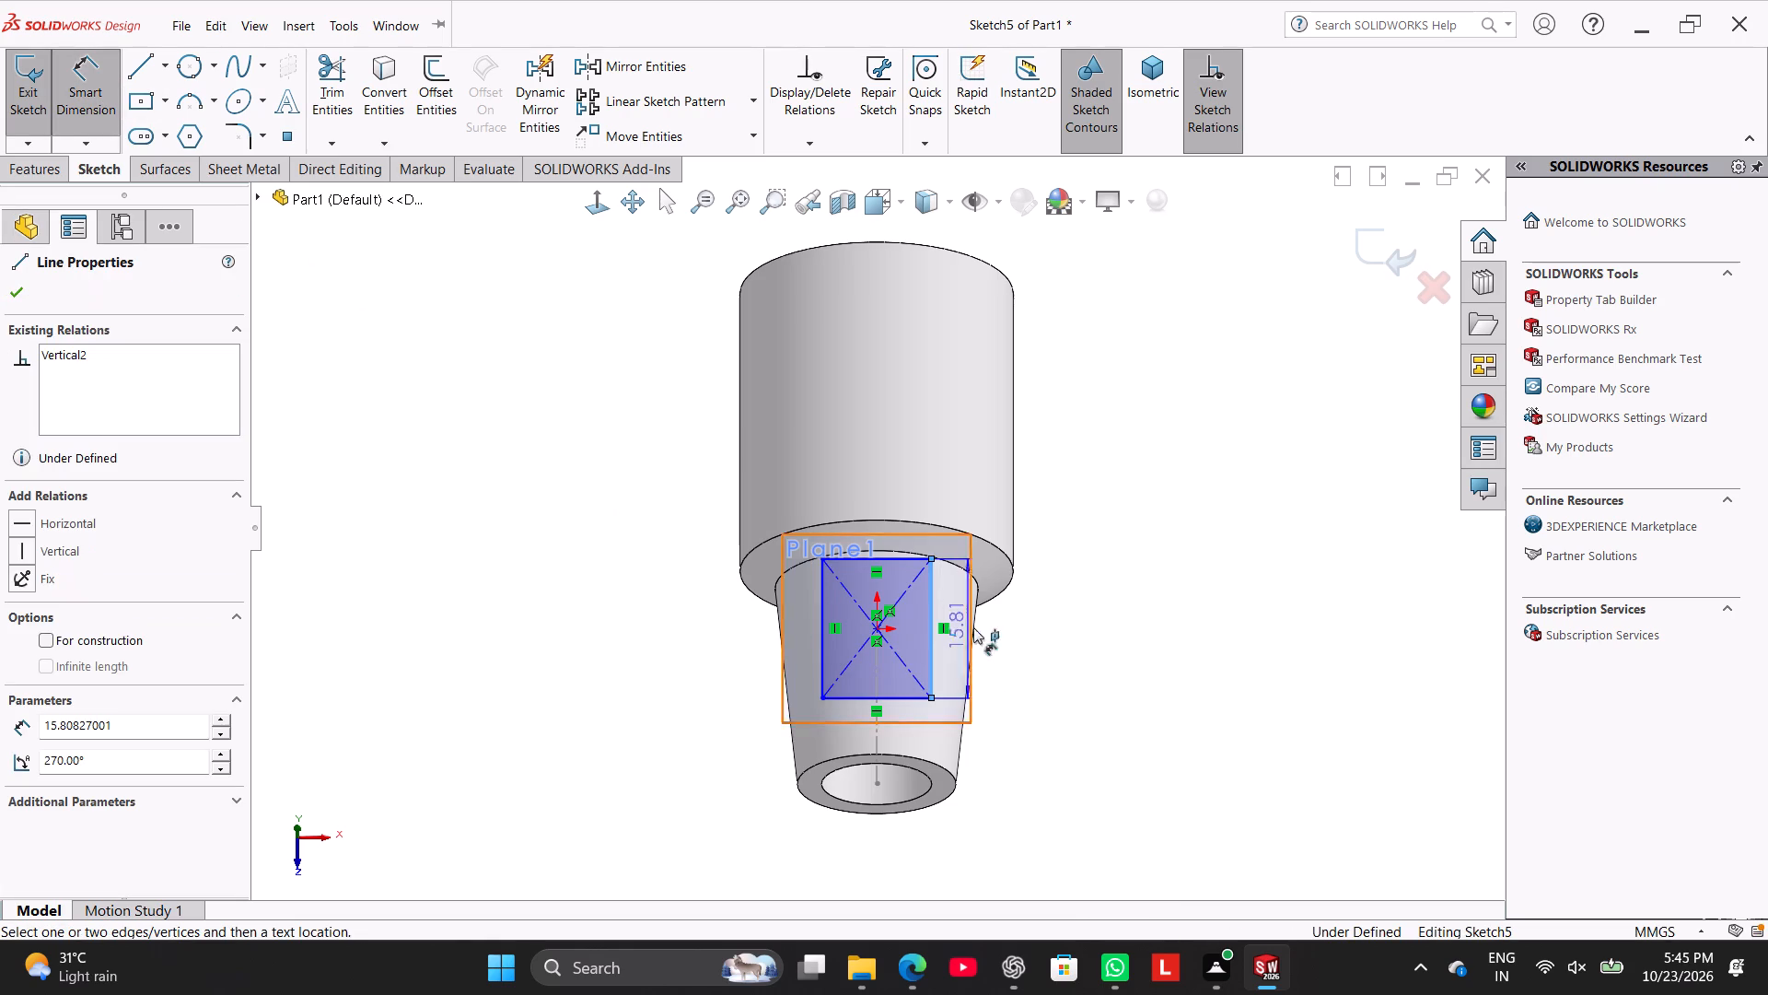
click(1052, 634)
key(1)
key(5)
key(Return)
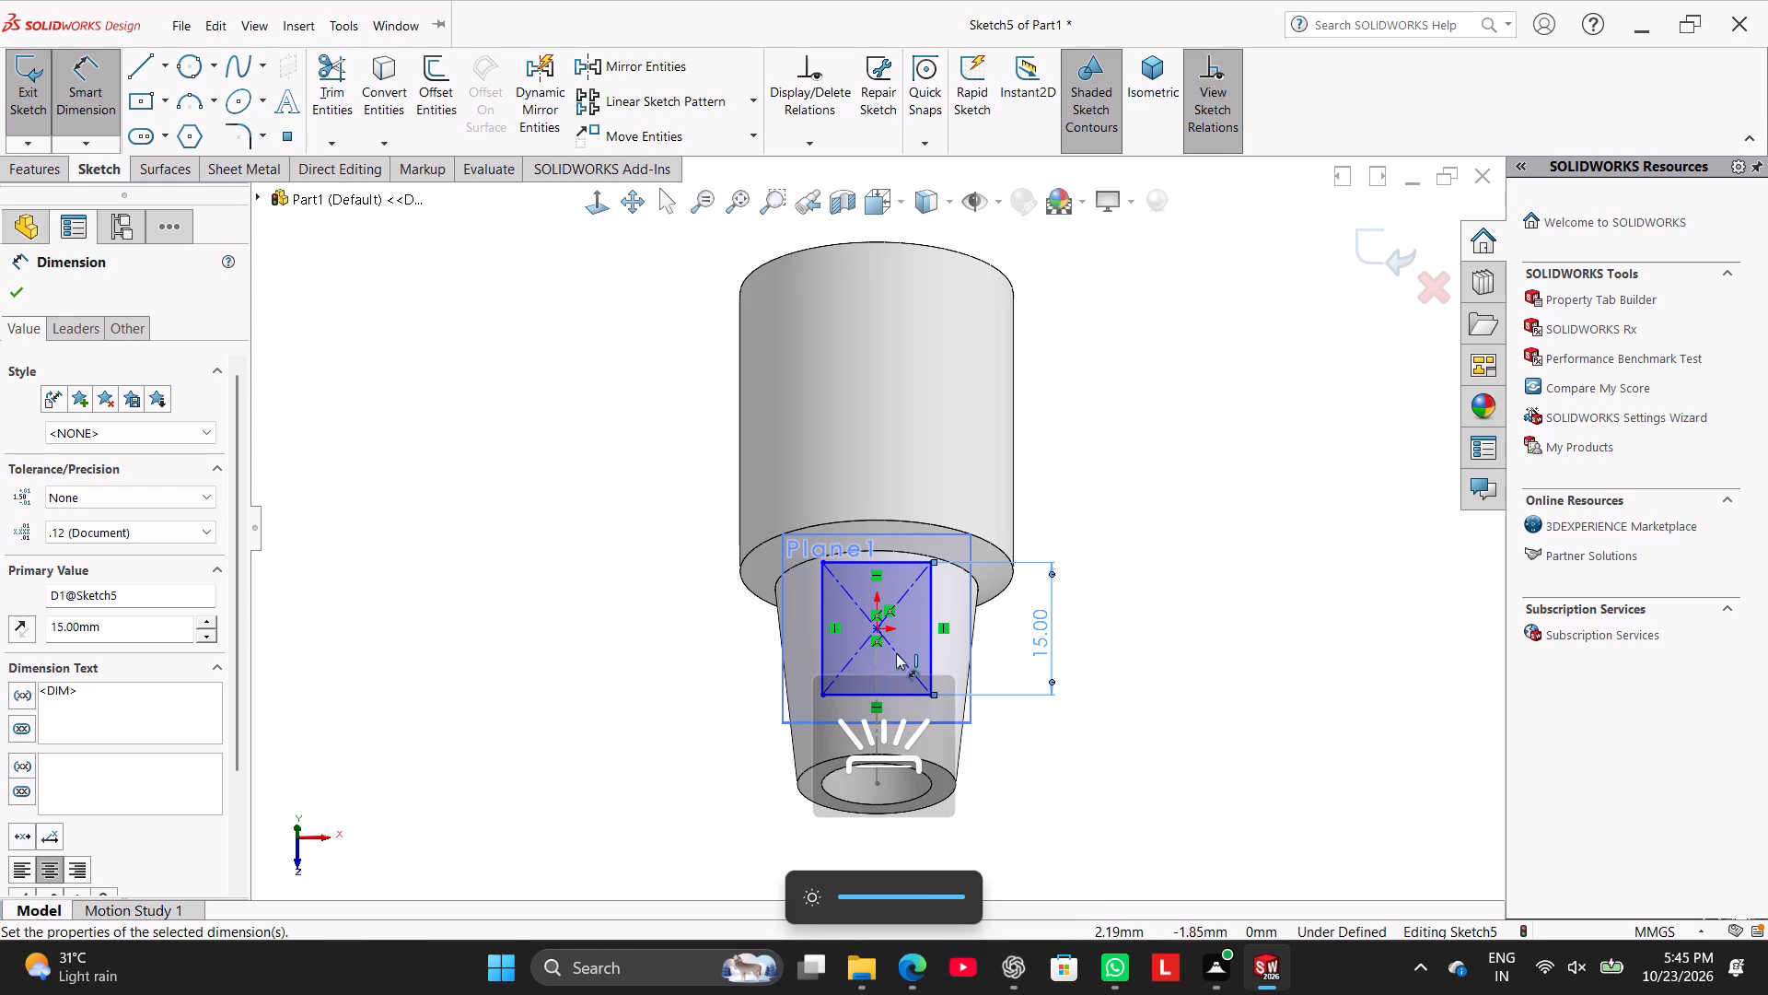
Dimension the rectangle's horizontal side as 15 mm.
click(908, 695)
click(862, 827)
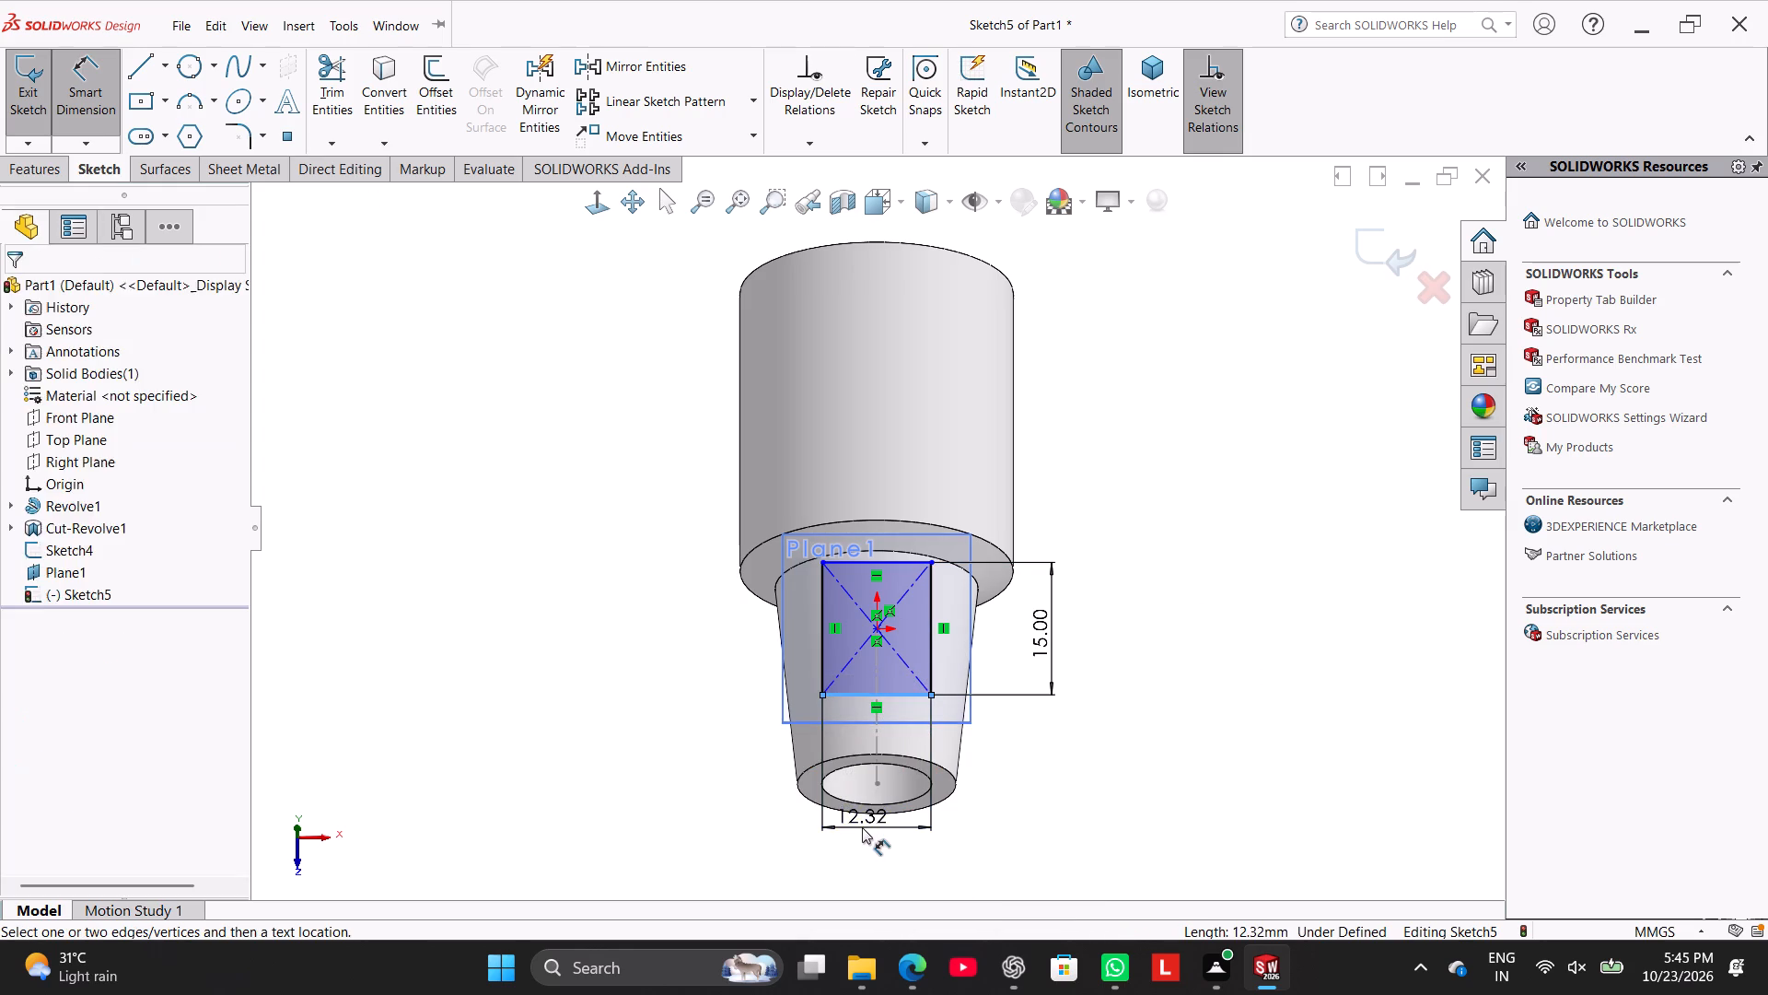
text(15)
key(Return)
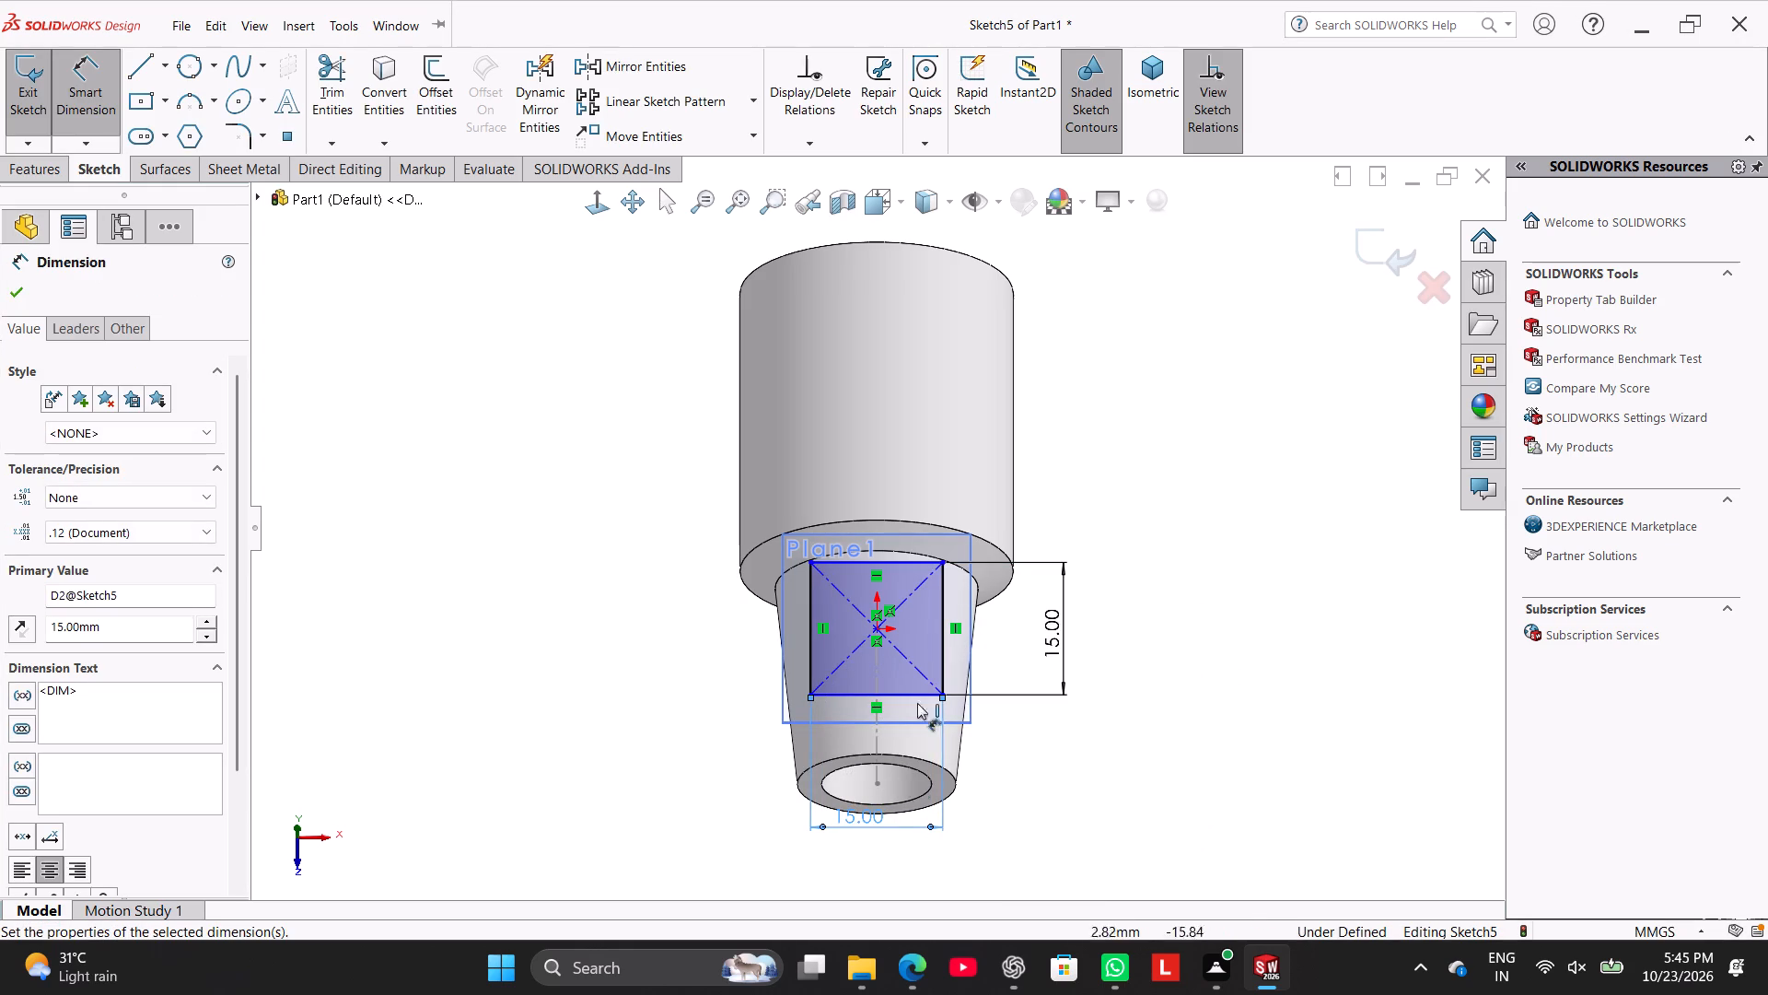
right_click(1044, 439)
click(1115, 498)
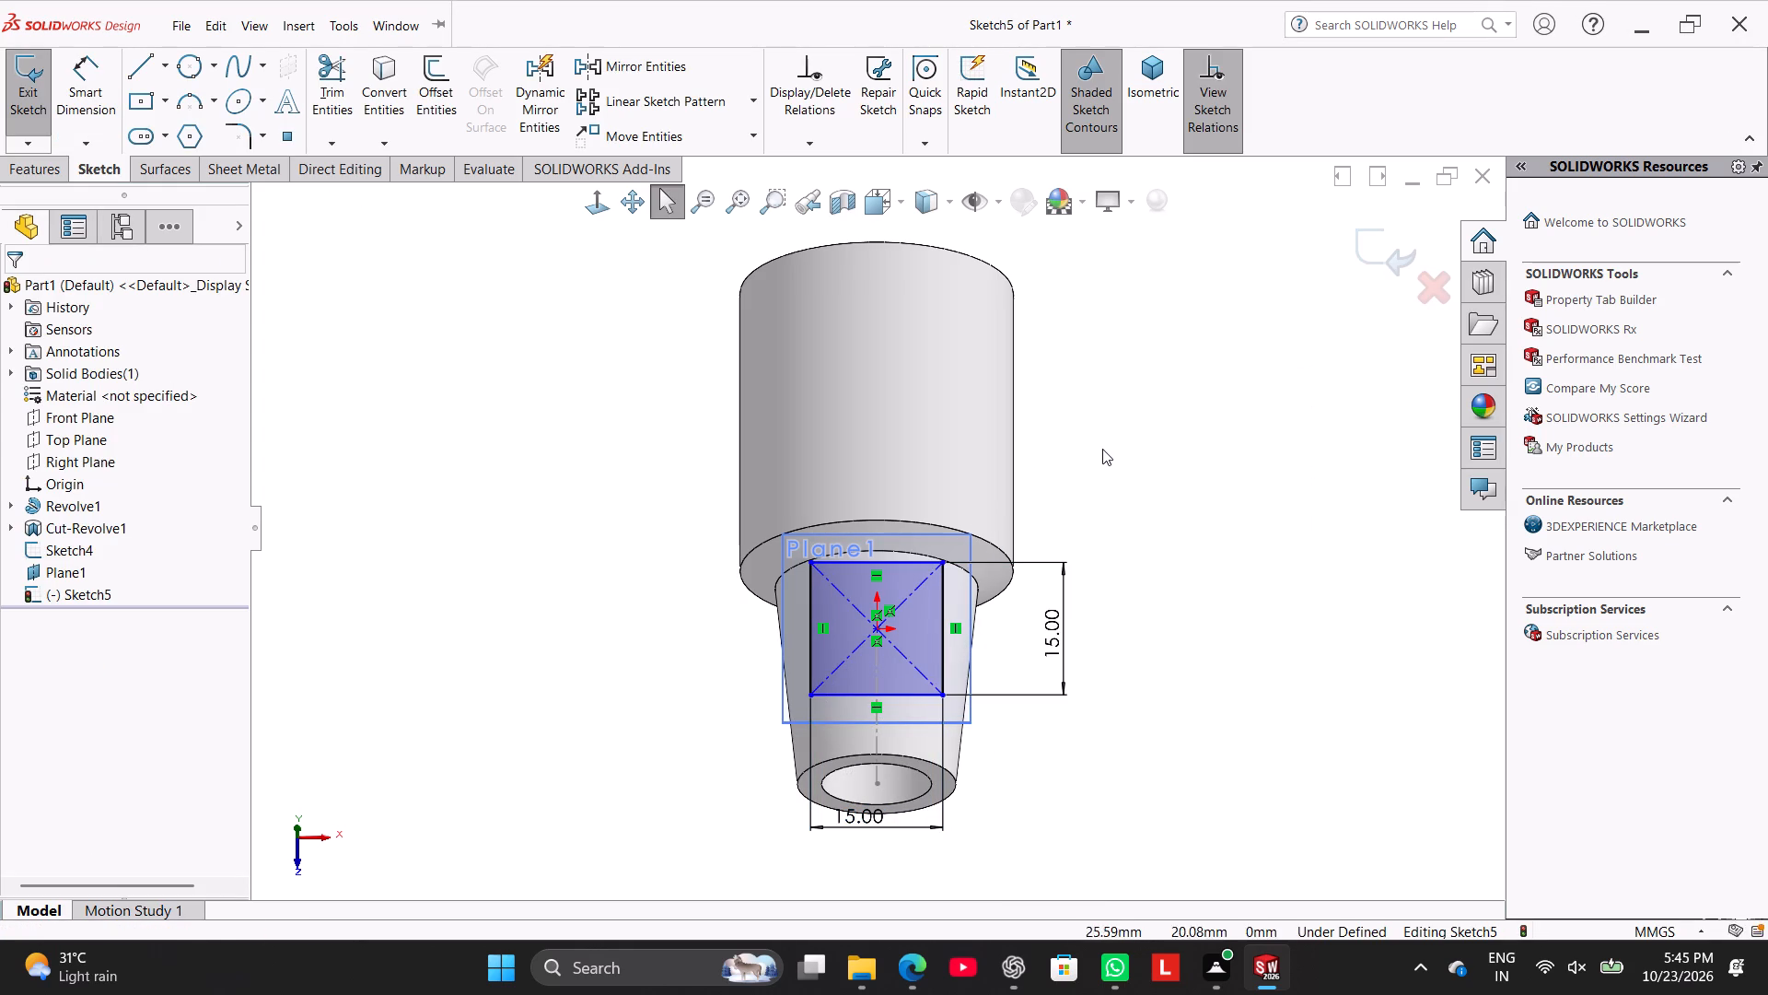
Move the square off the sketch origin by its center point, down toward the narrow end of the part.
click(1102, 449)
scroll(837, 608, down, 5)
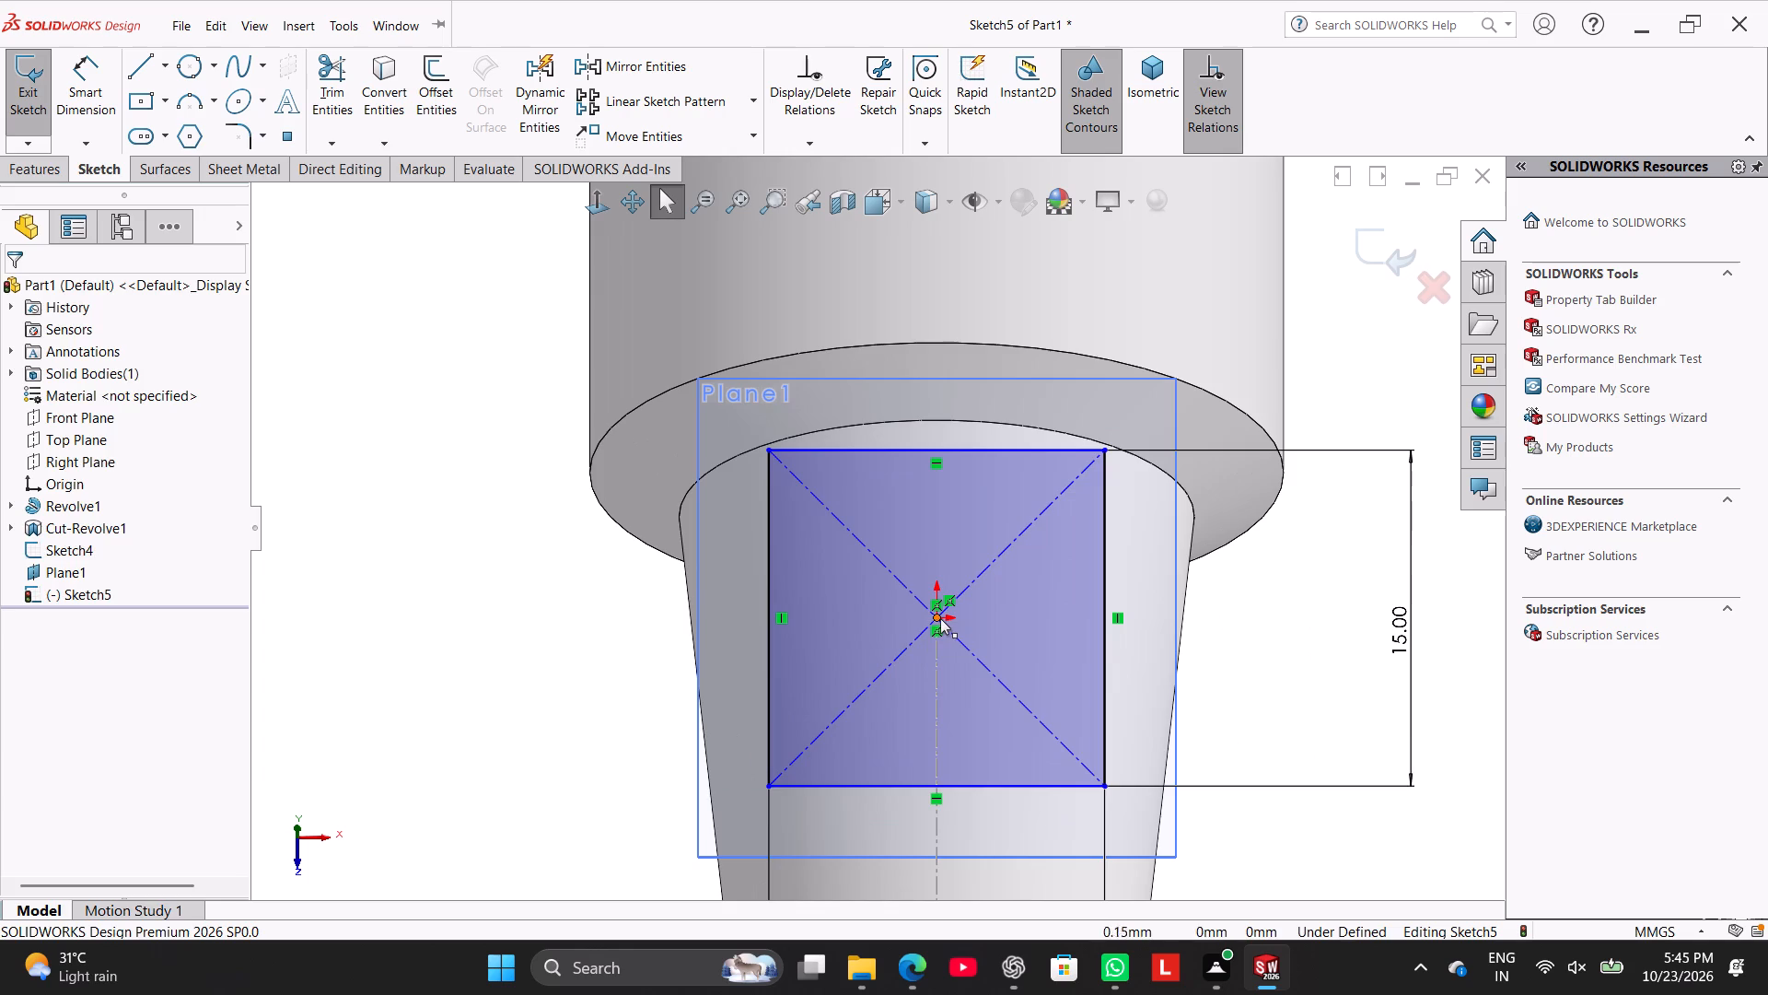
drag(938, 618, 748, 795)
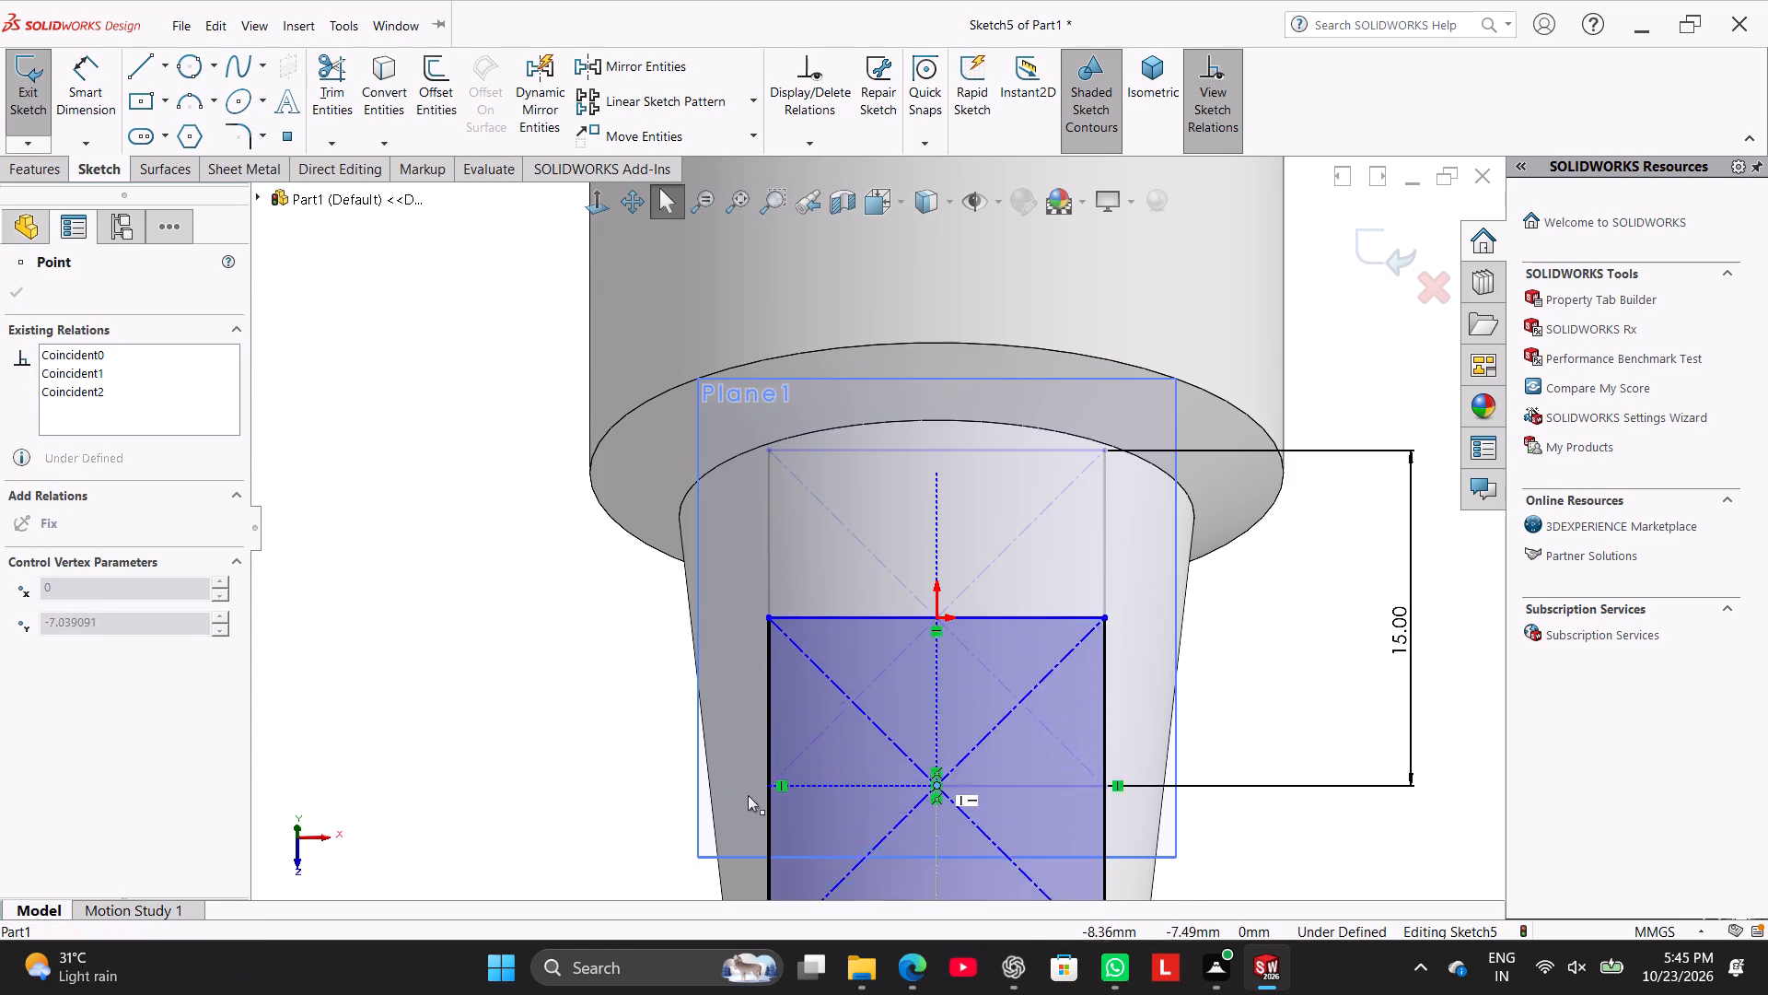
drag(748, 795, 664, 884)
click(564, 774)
Add a coincident relation between the square's center point and the inclined centerline's endpoint at the sketch origin.
scroll(1020, 677, up, 2)
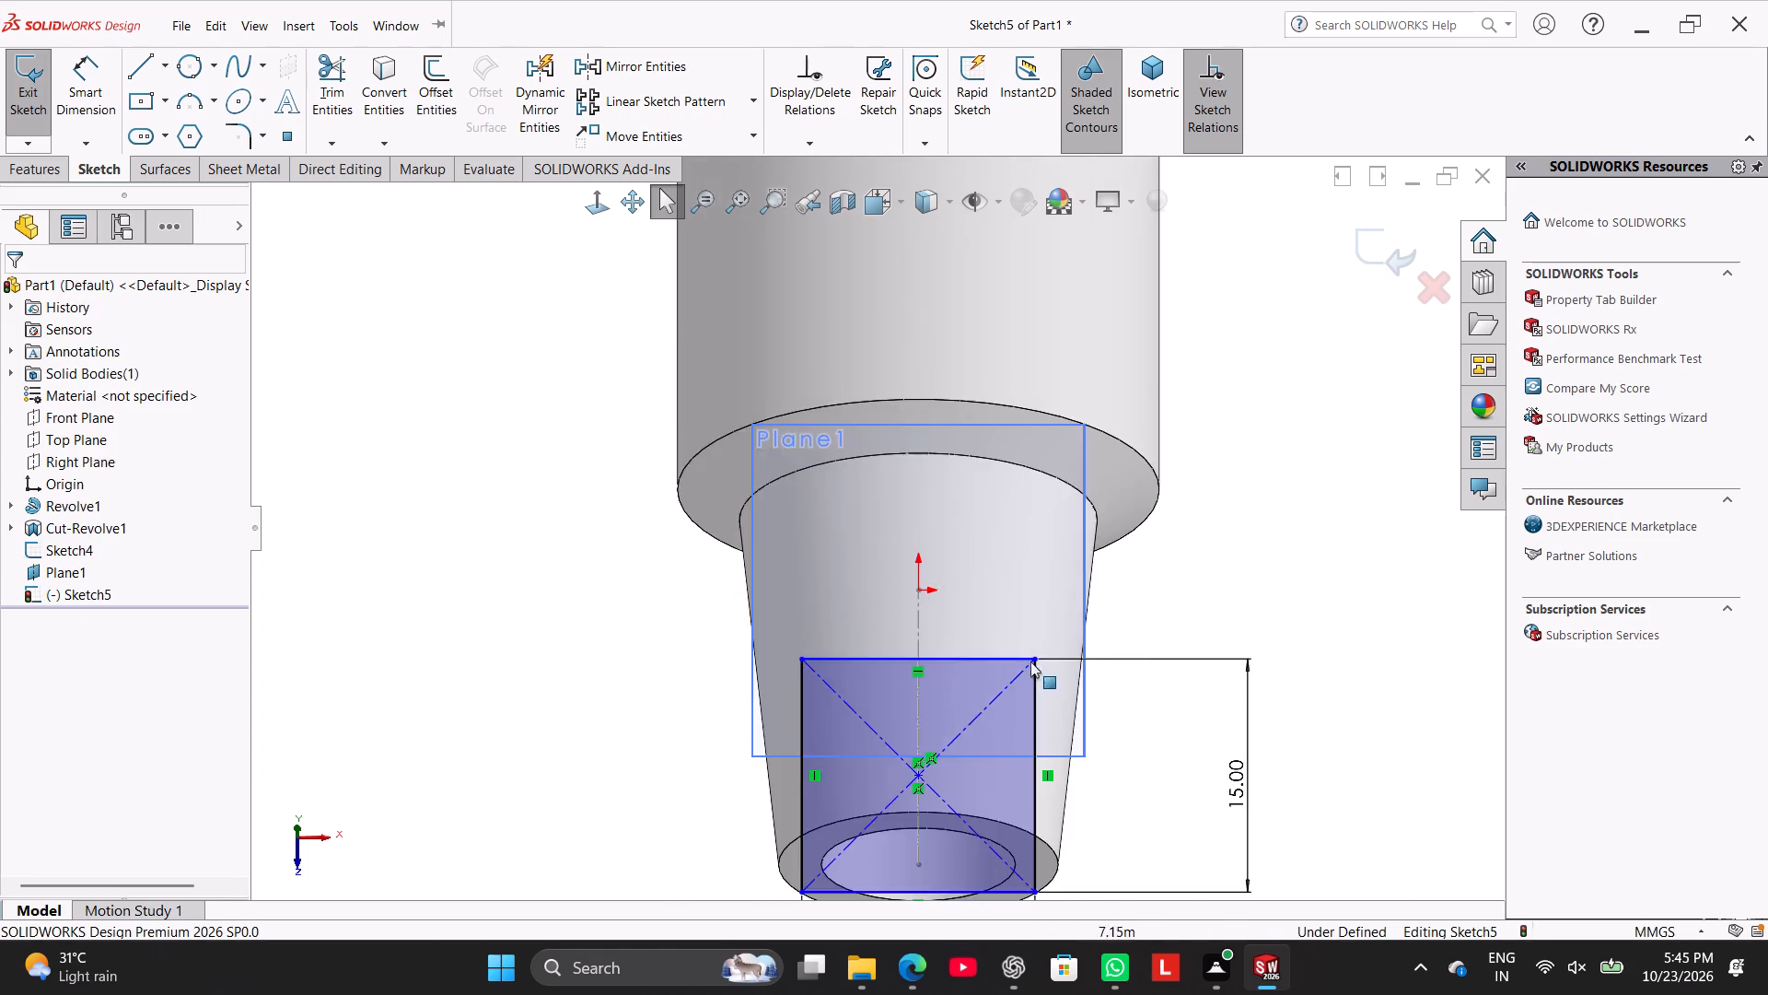
scroll(1030, 661, up, 1)
middle_drag(625, 630, 670, 618)
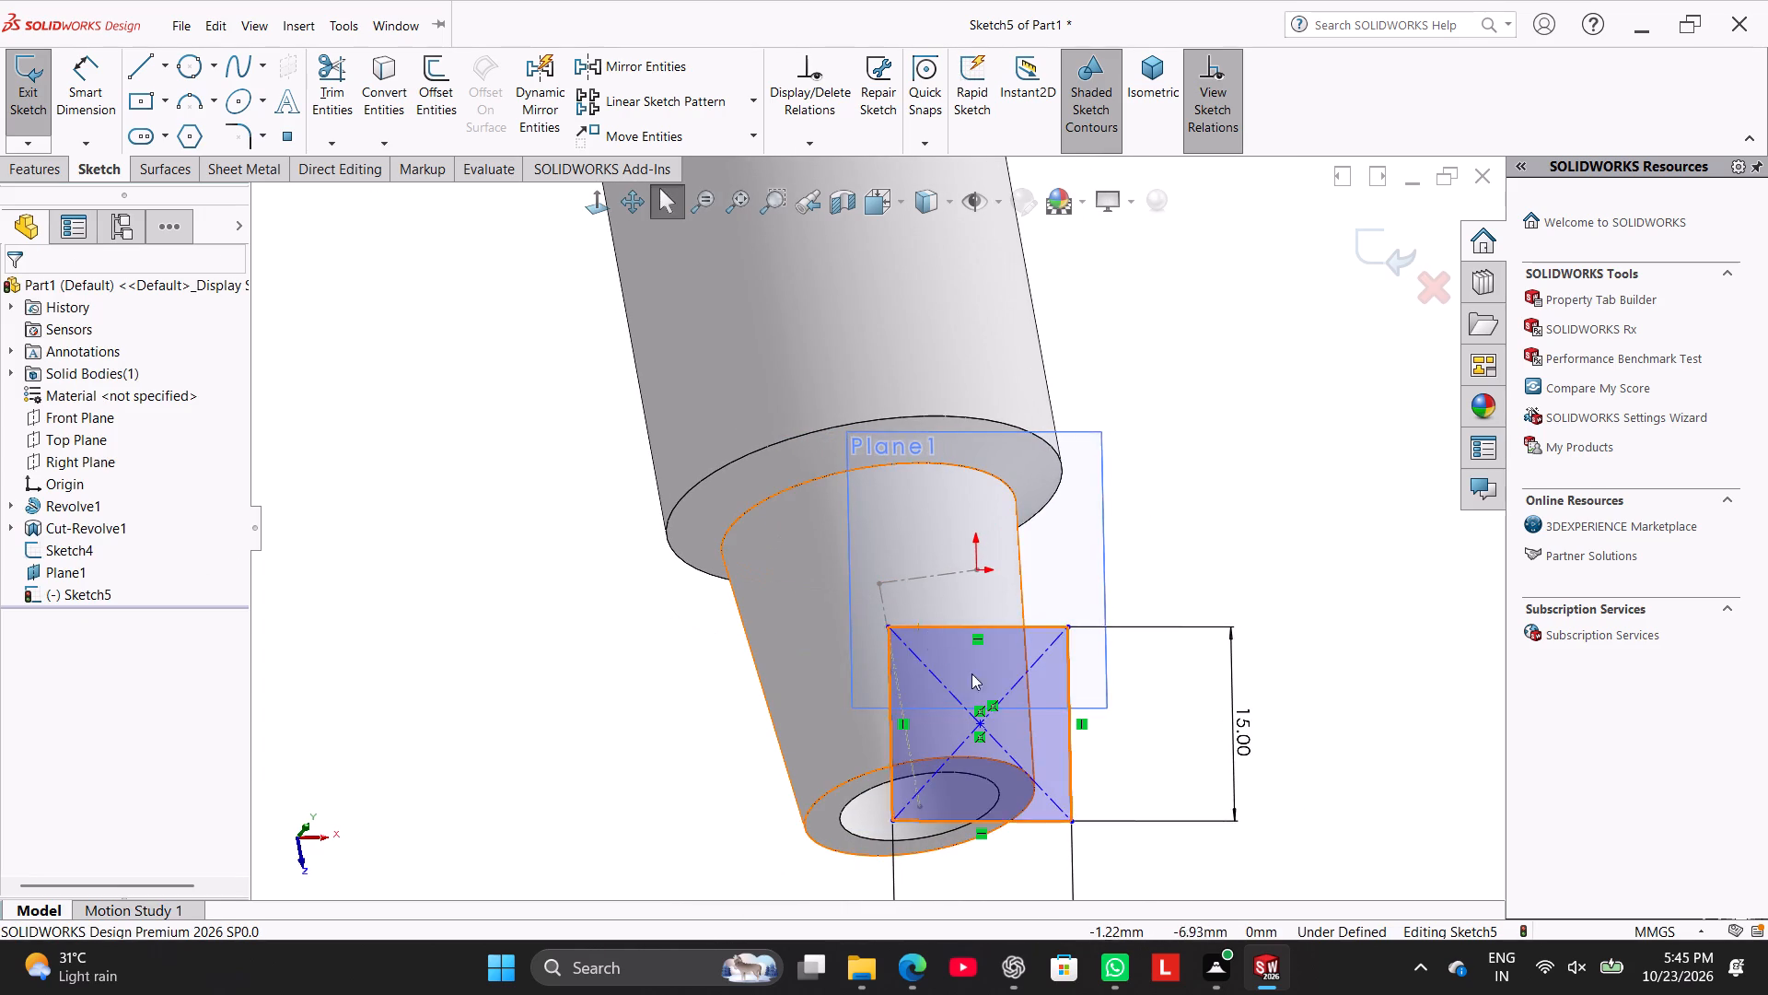
ctrl+click(983, 725)
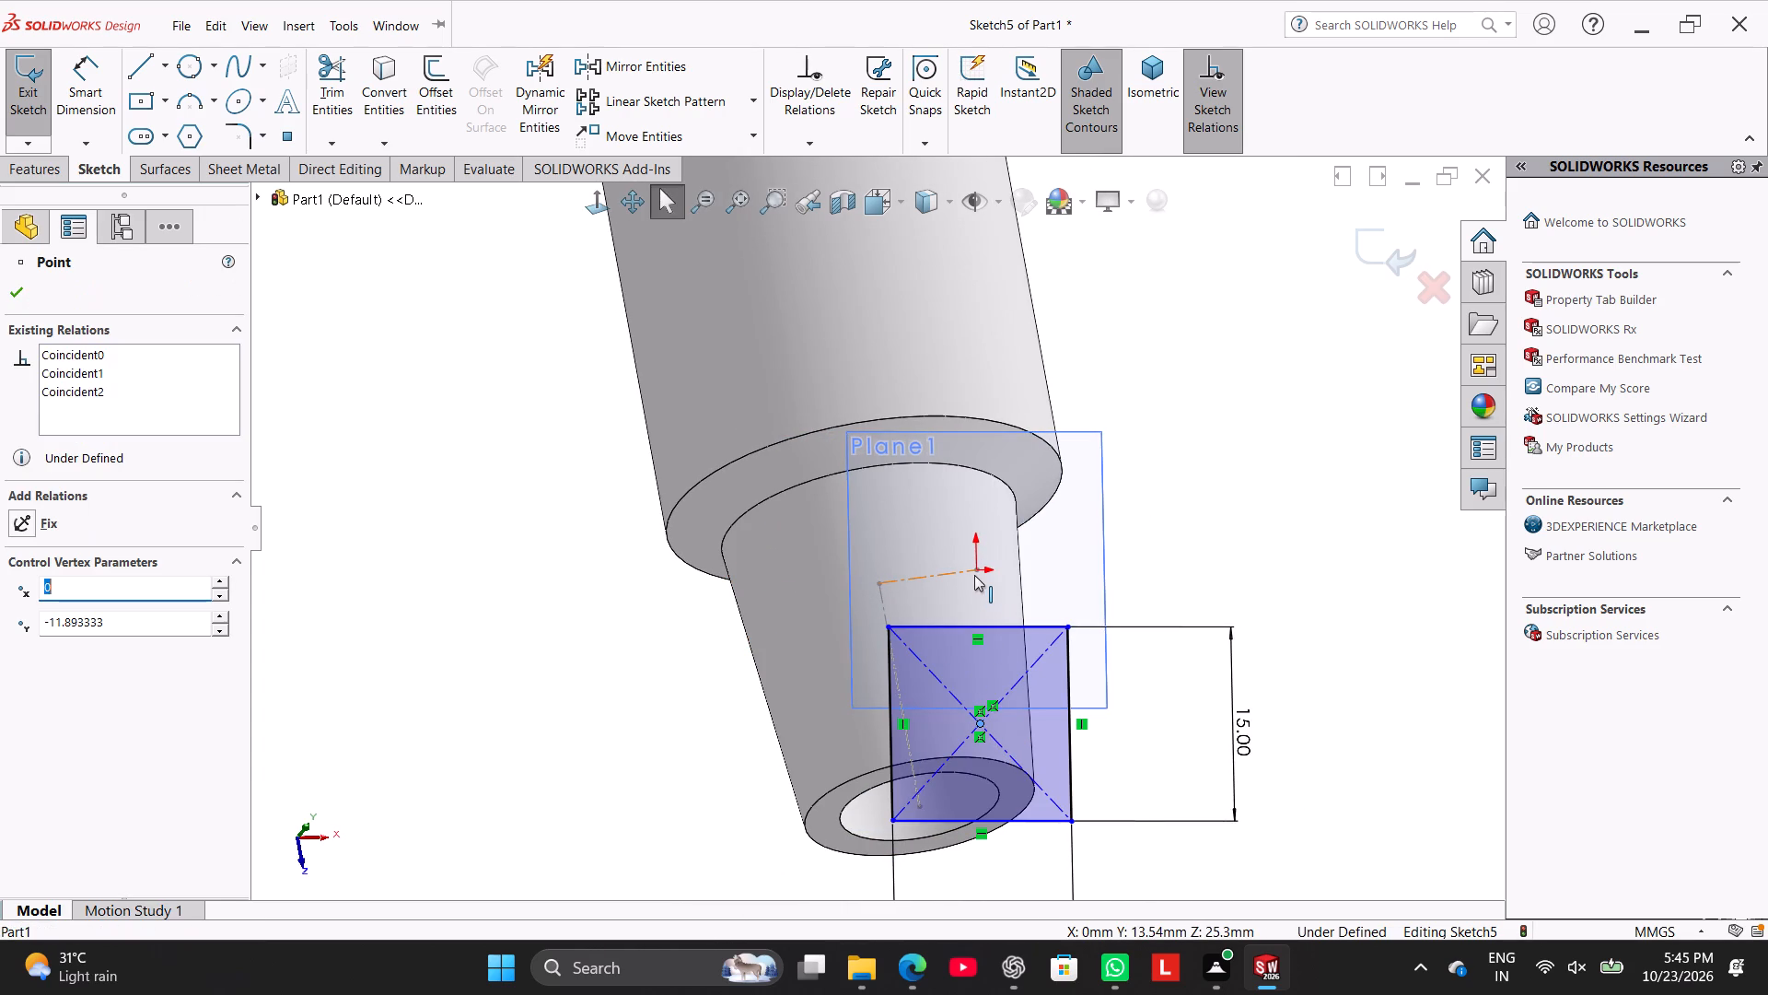
ctrl+click(977, 571)
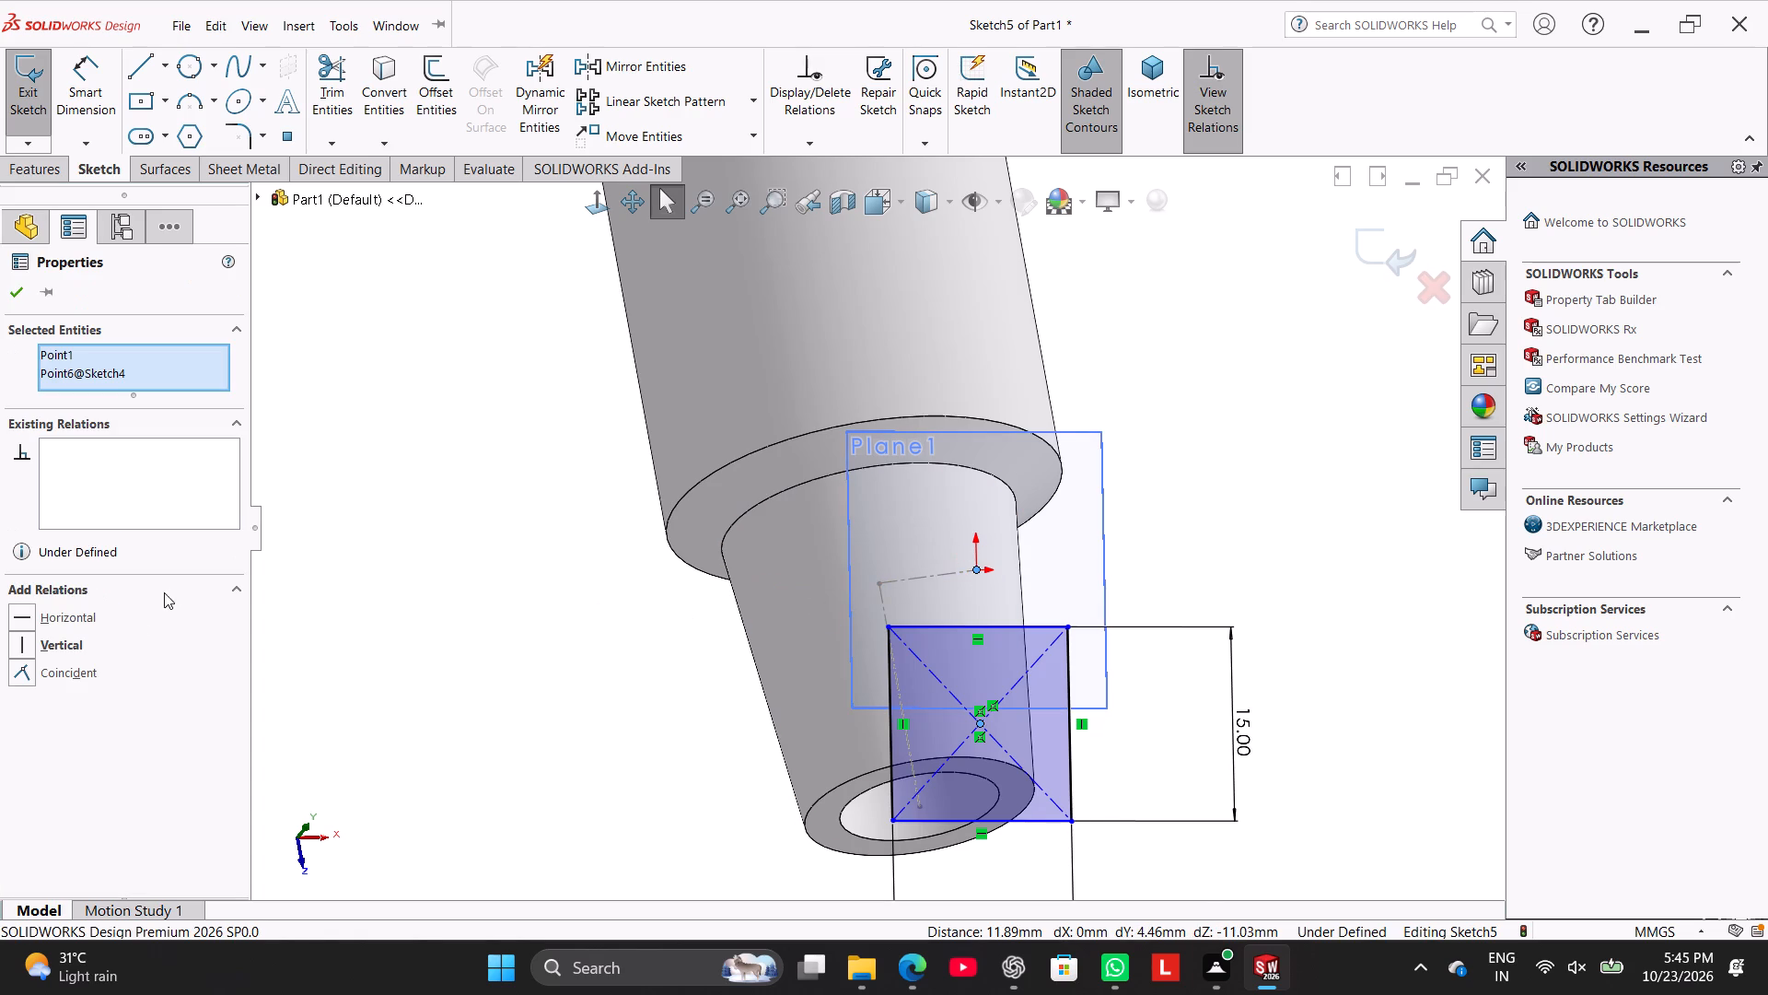
click(76, 677)
click(313, 611)
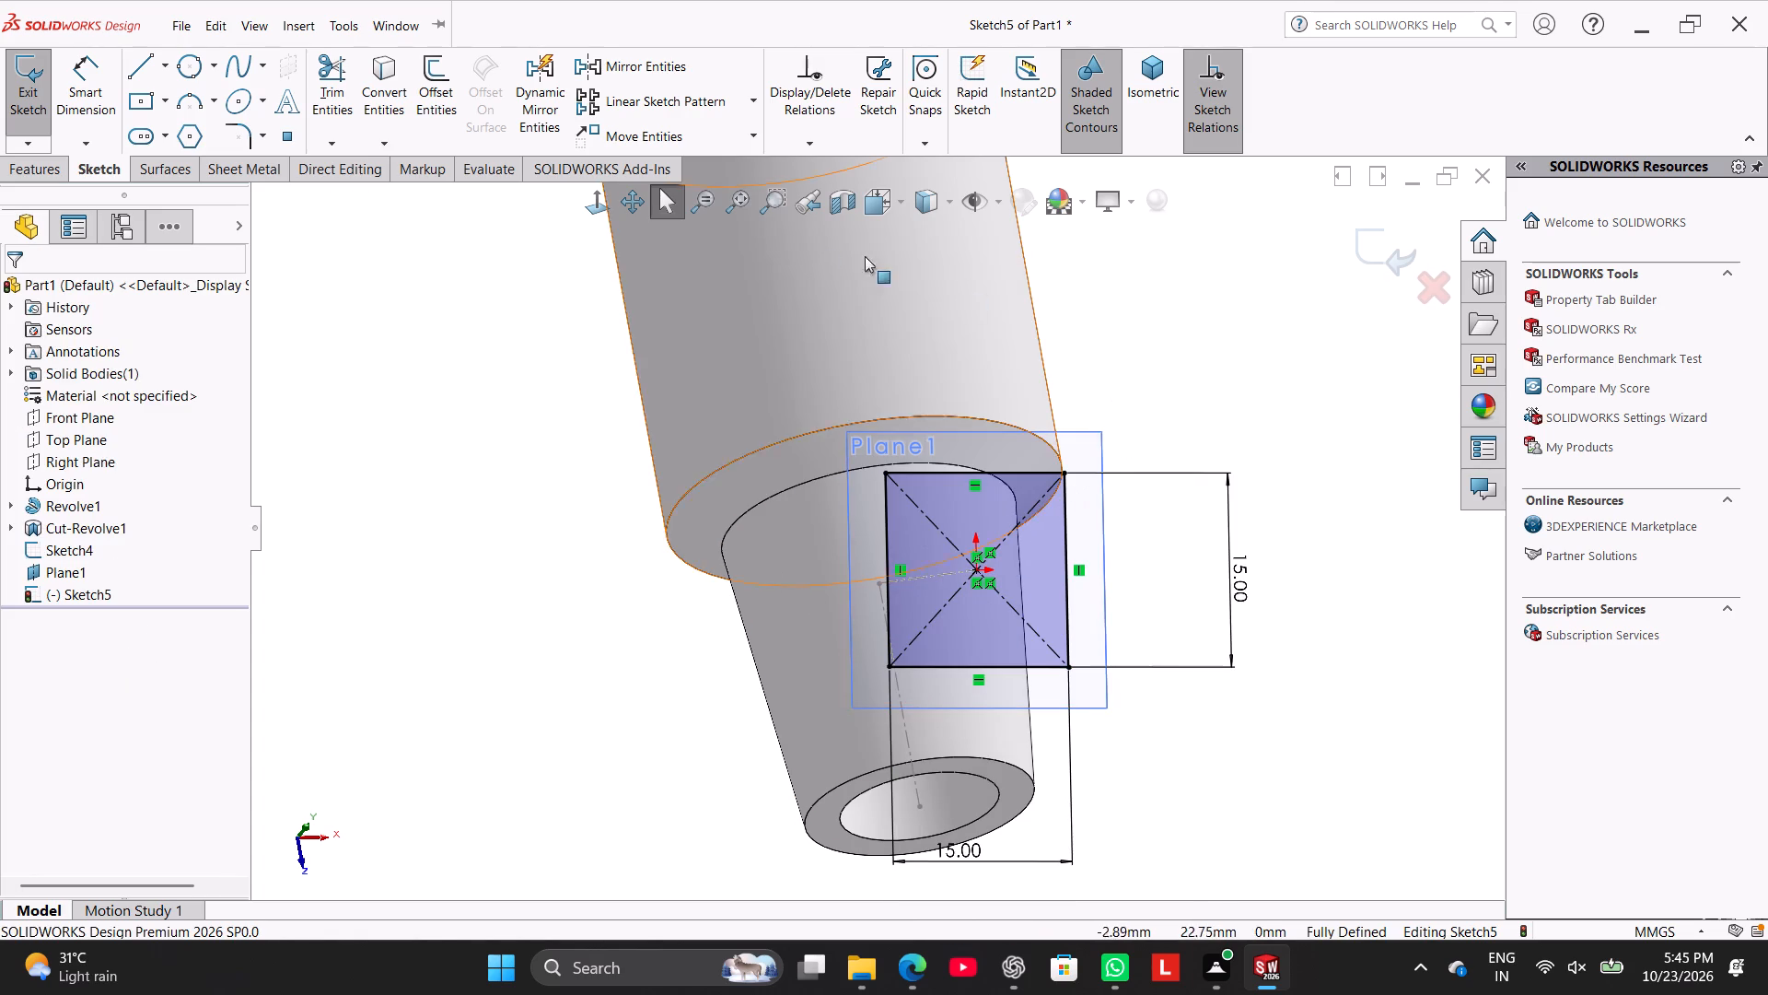
Viewing the sketch plane head-on, sketch a circle about 8.2 mm in diameter centered on the square's center.
click(596, 193)
click(500, 422)
scroll(910, 533, down, 3)
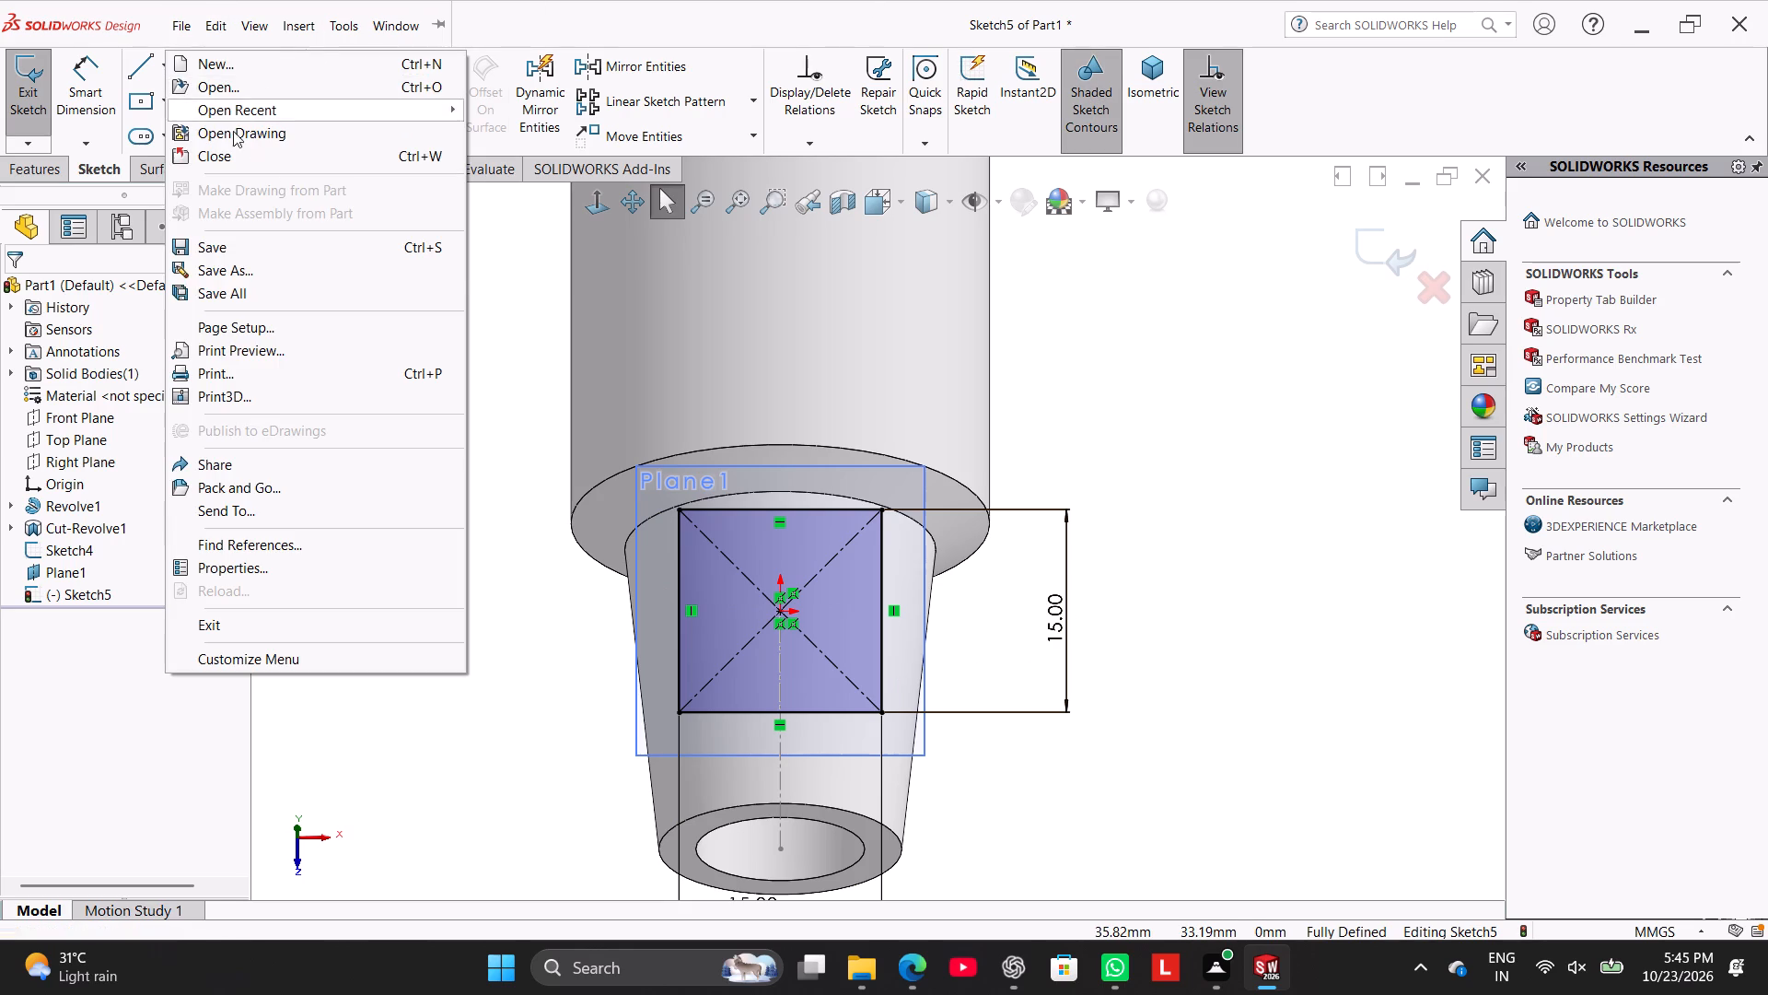
click(489, 279)
click(219, 61)
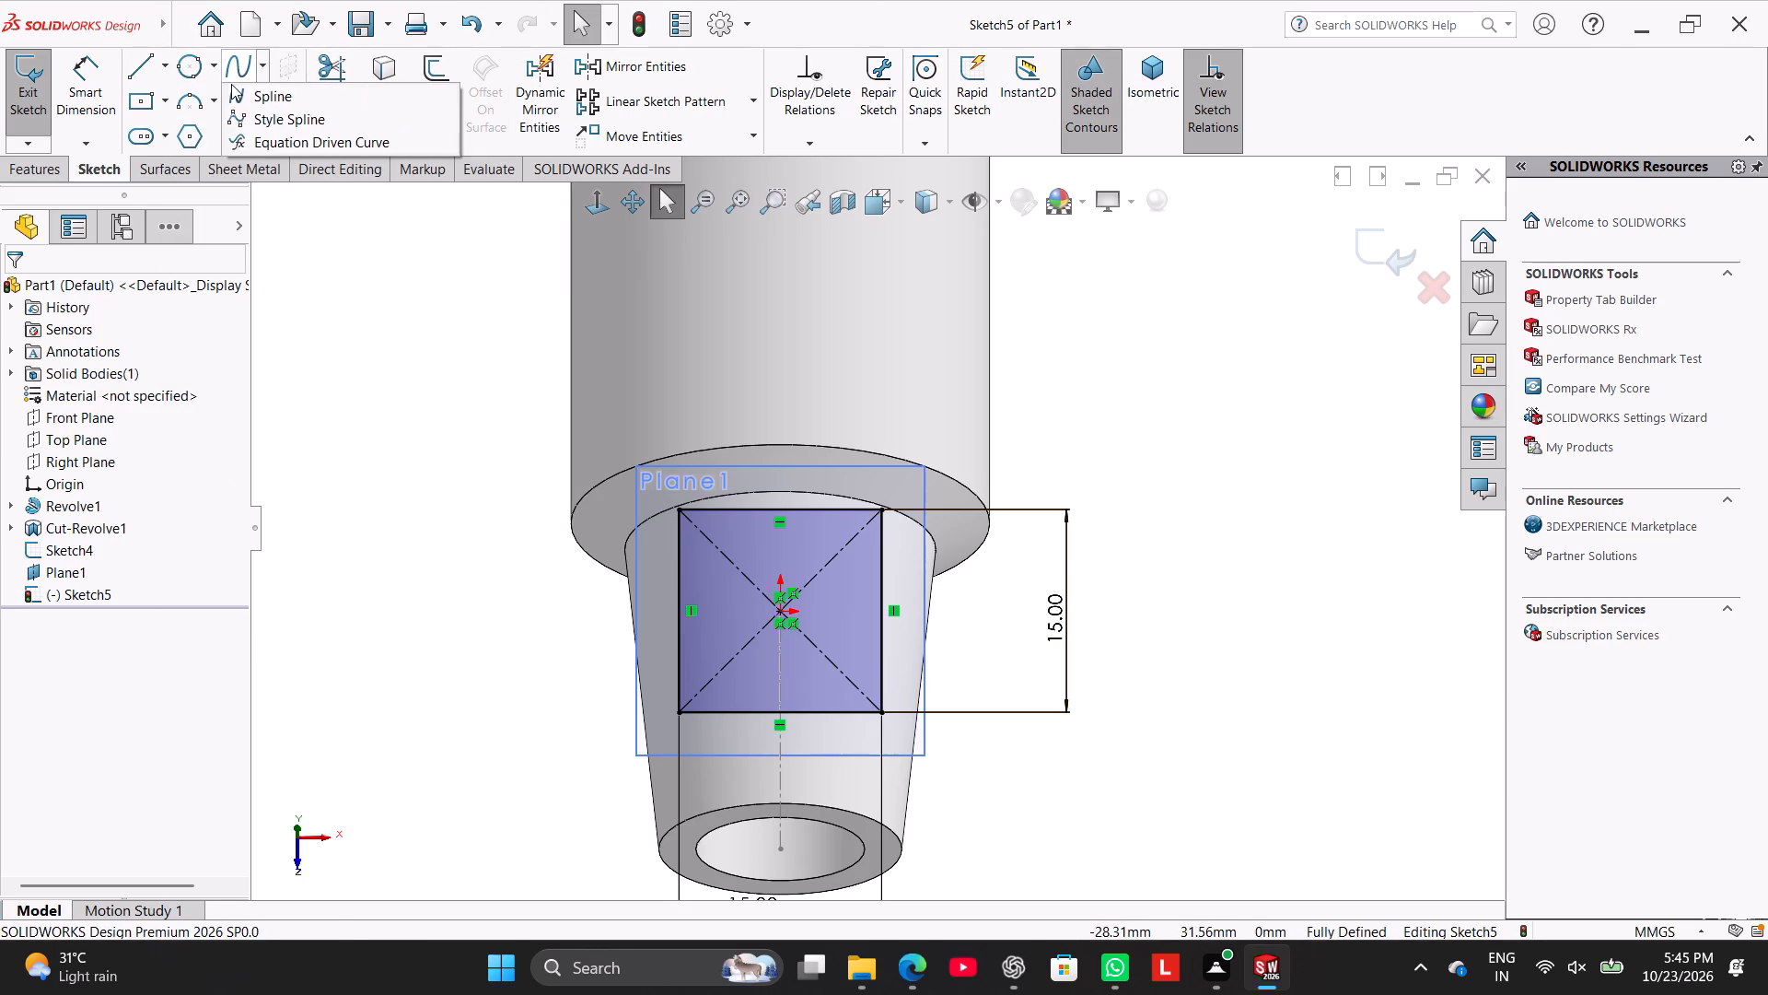
click(226, 91)
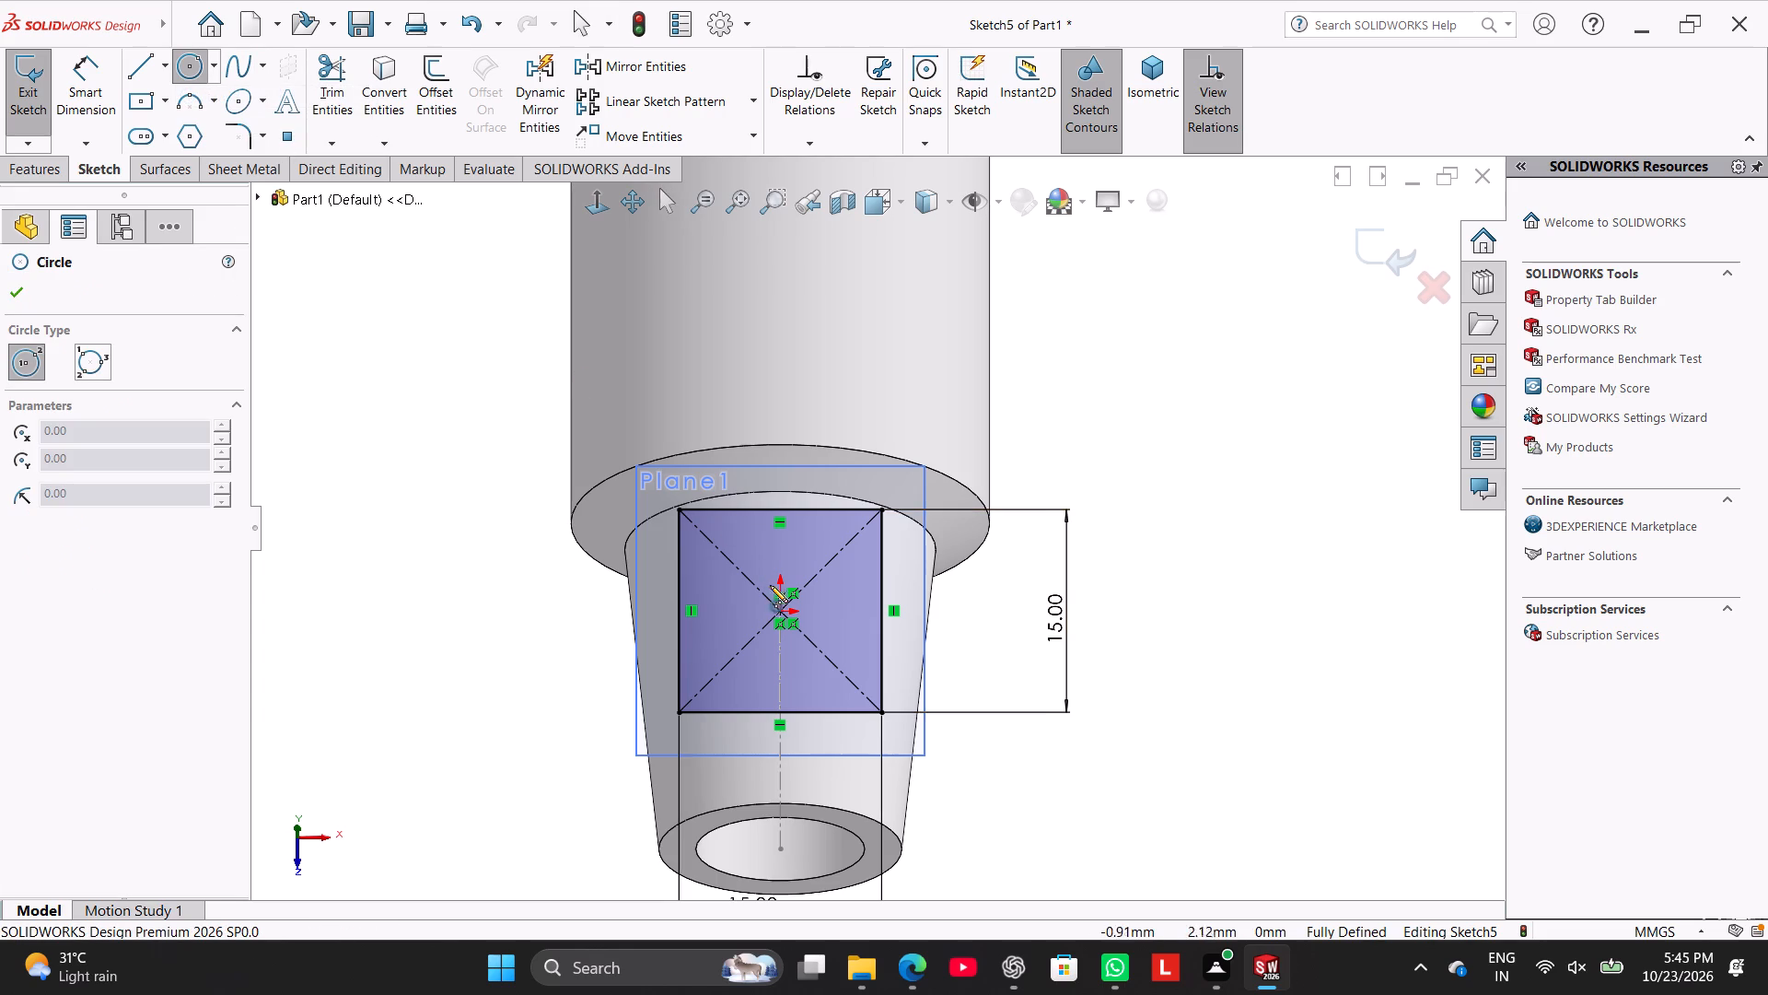
click(780, 607)
click(819, 651)
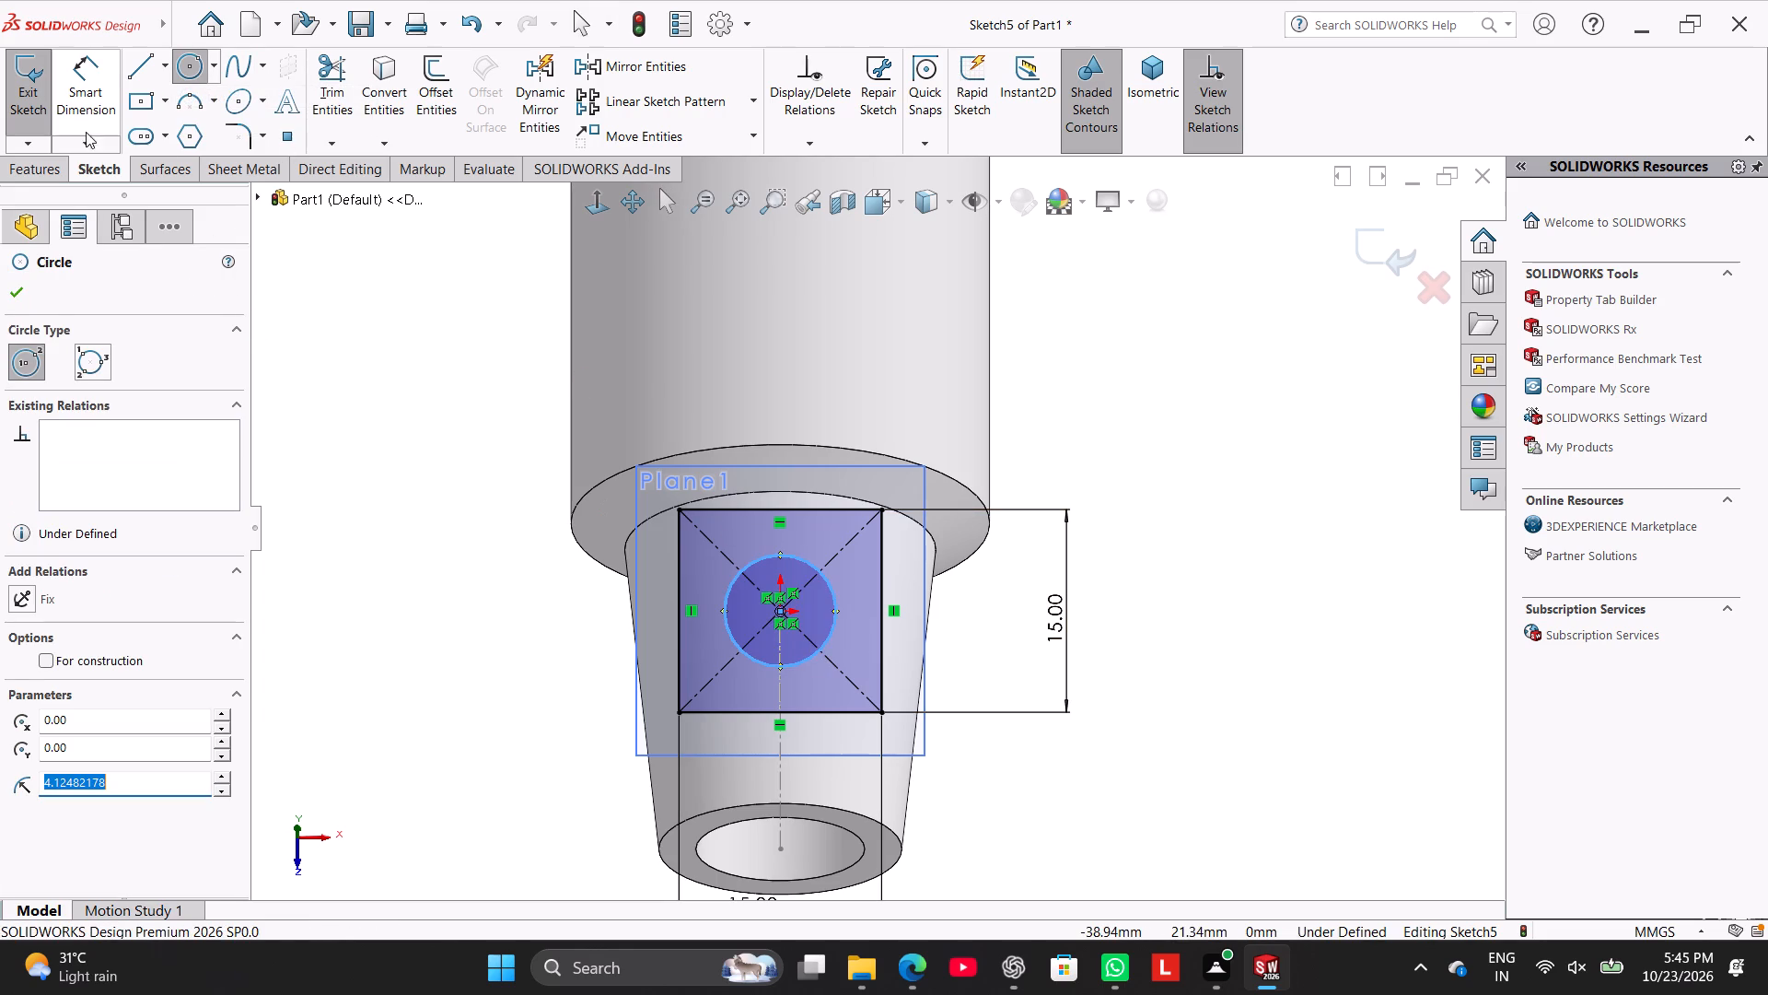
Dimension the circle's diameter as 10 mm.
click(85, 104)
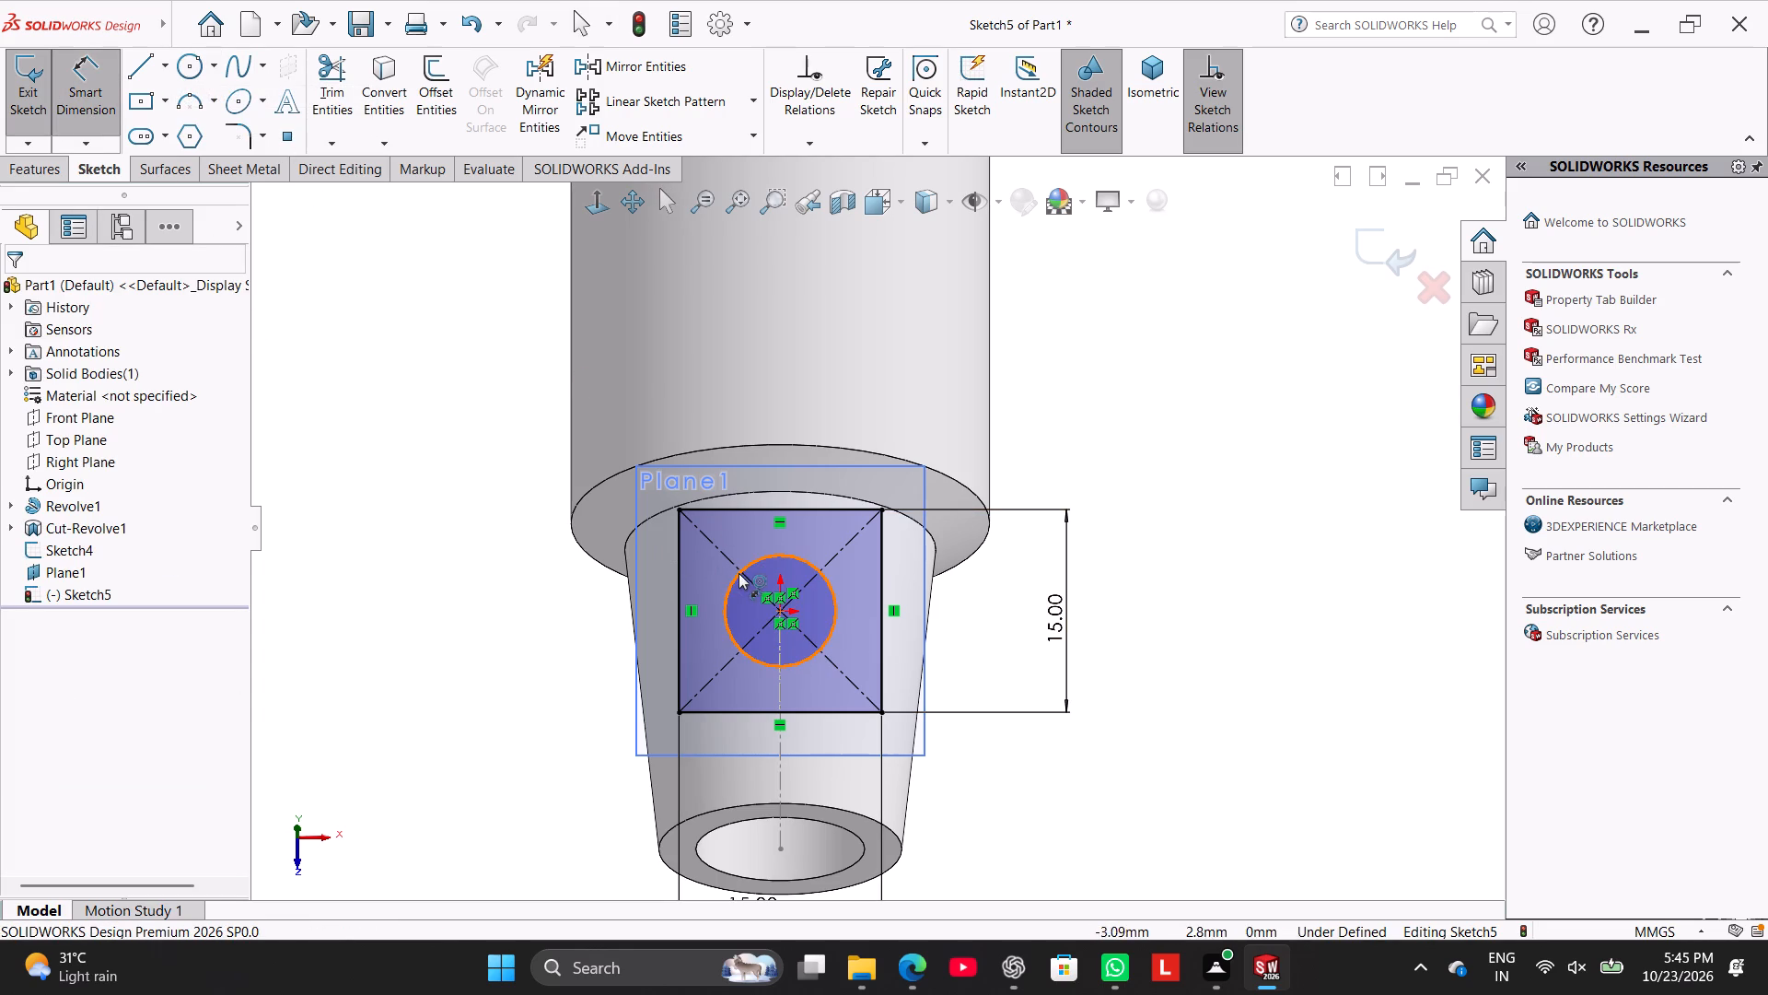
drag(741, 573, 716, 565)
click(506, 434)
key(1)
key(0)
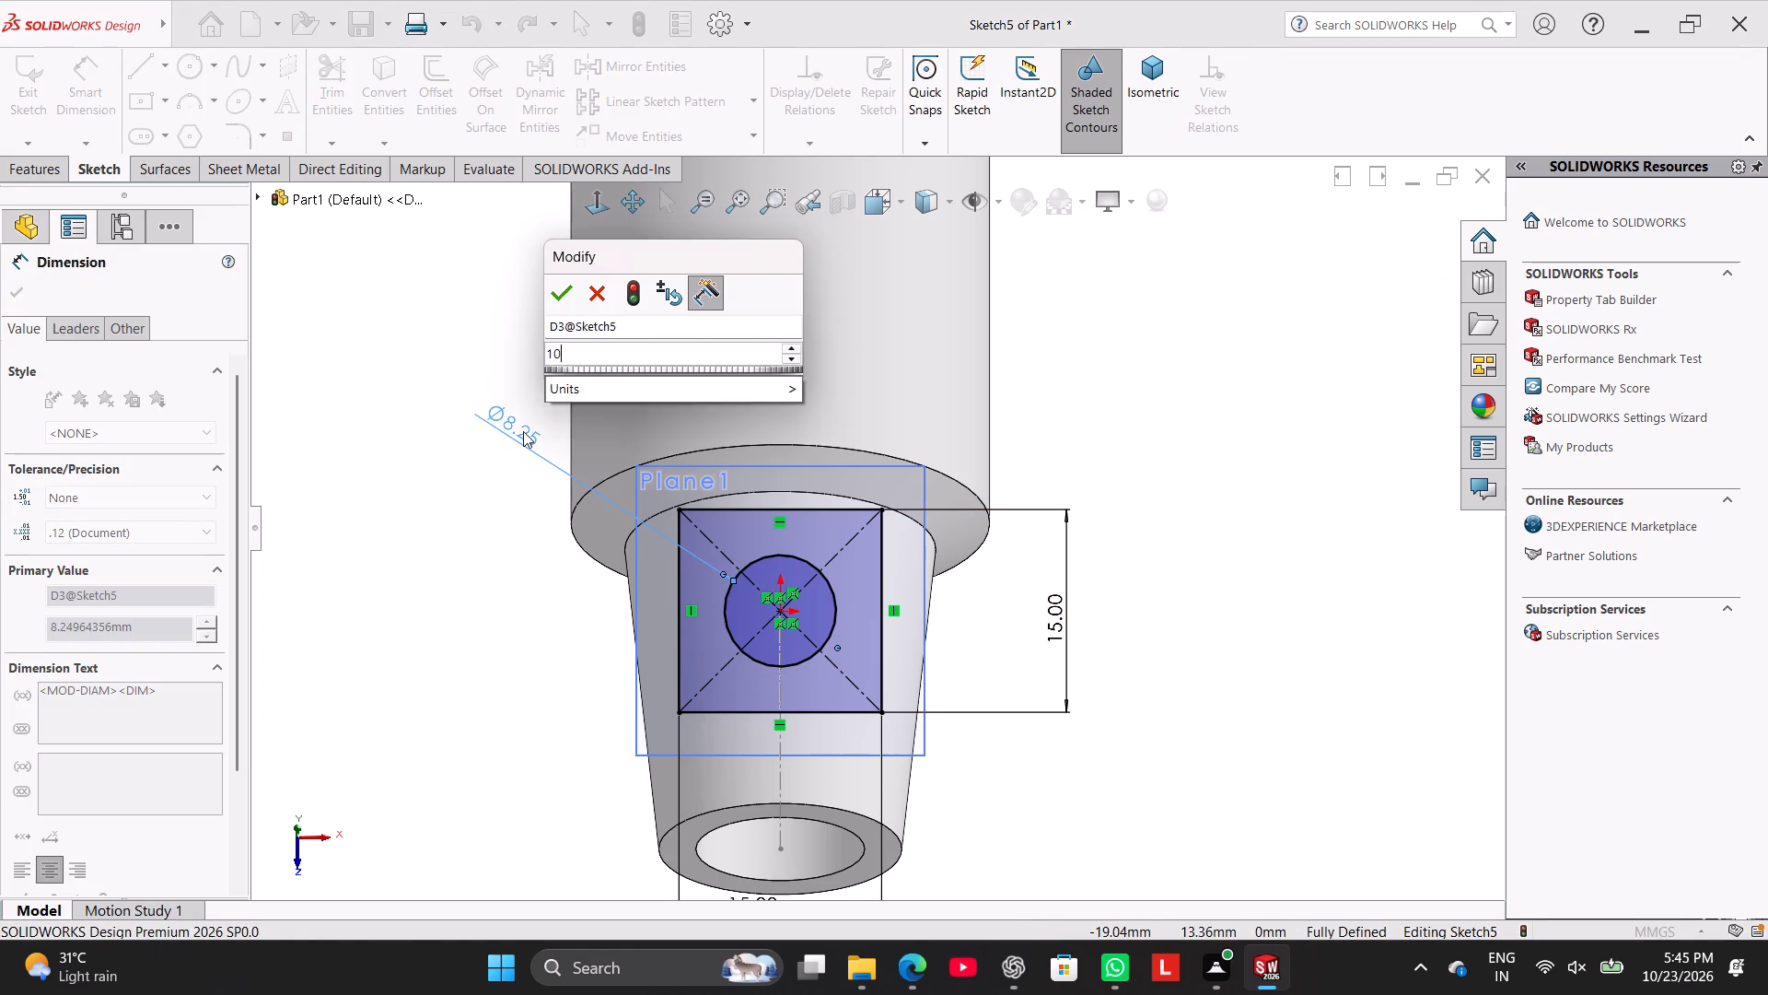
key(Return)
right_click(1169, 387)
click(1216, 439)
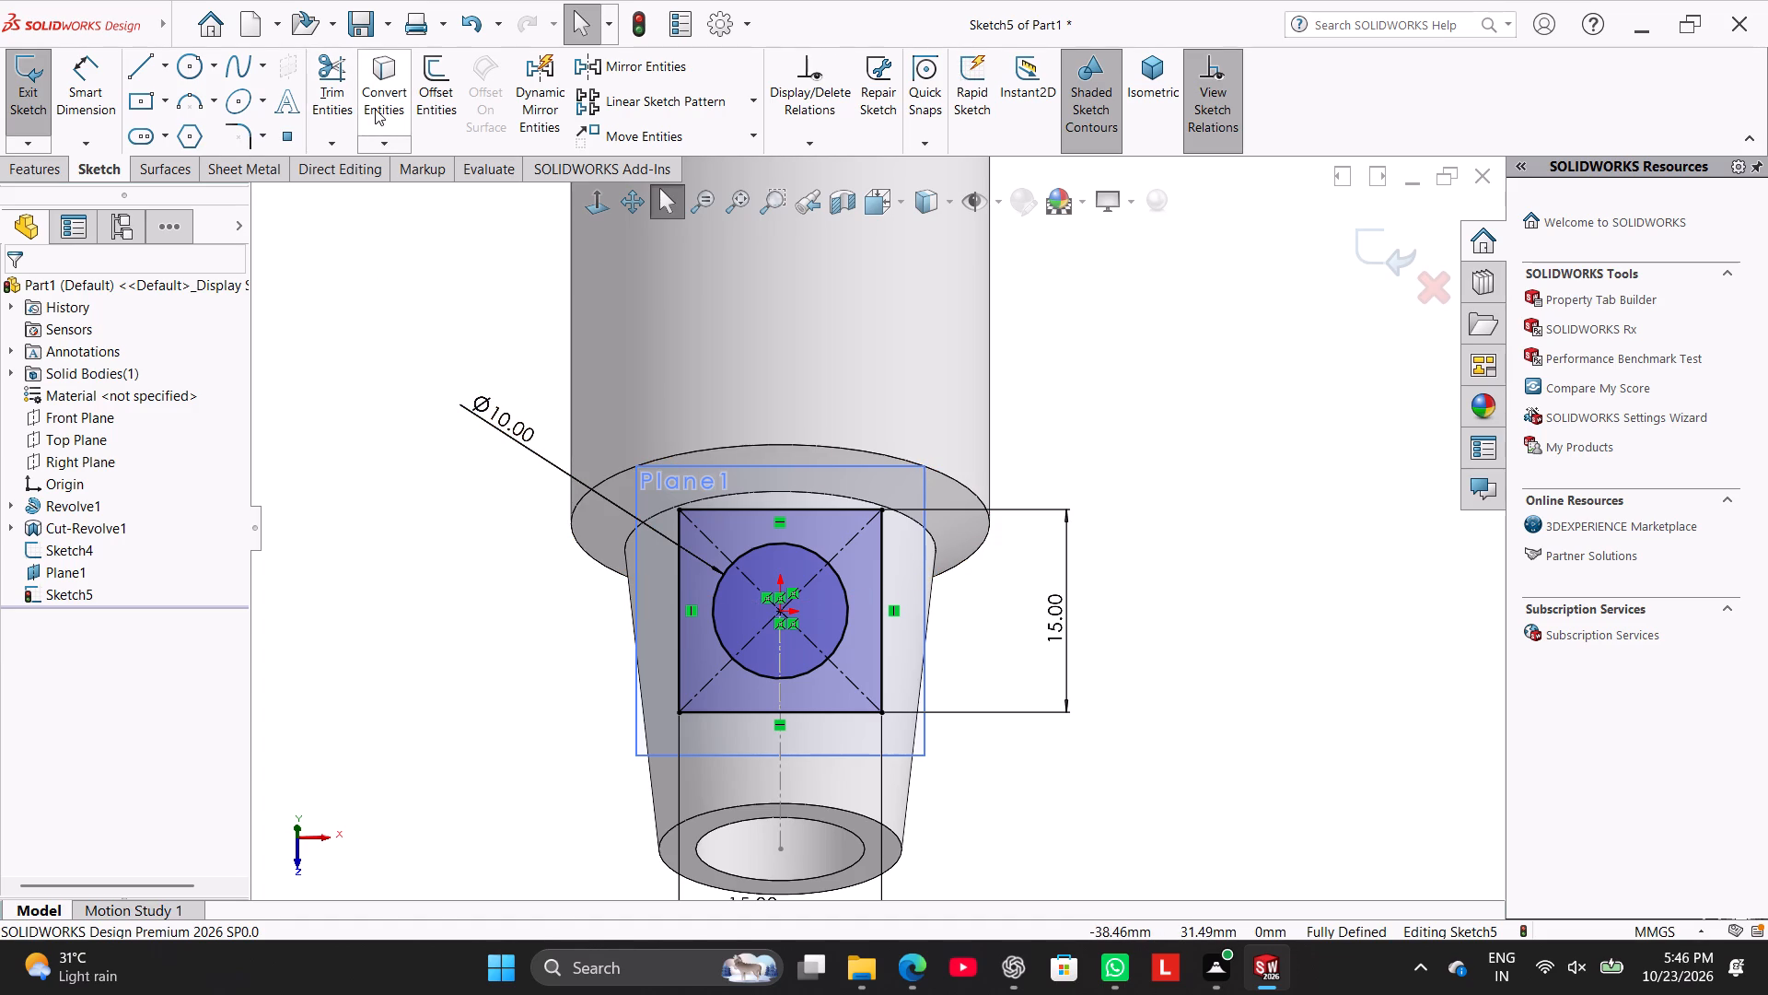
Set up a Sketch Fillet with a 2 mm radius on all four corners of the square.
click(247, 132)
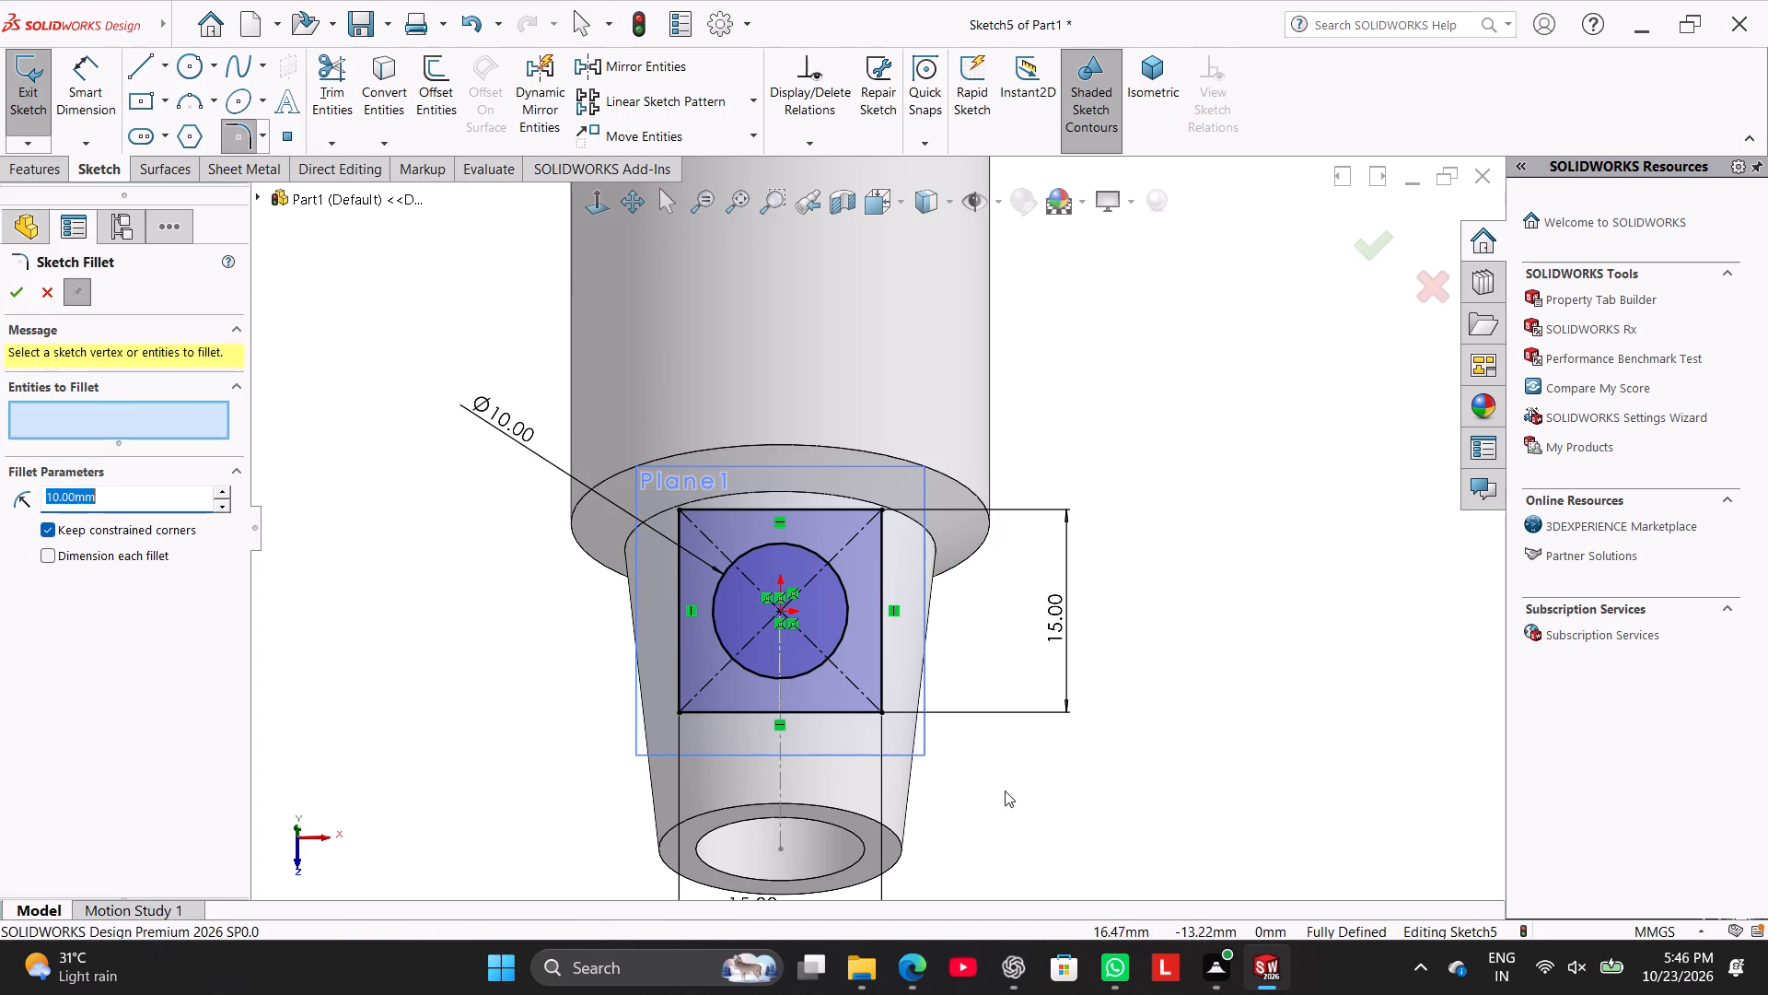
drag(1055, 803, 539, 517)
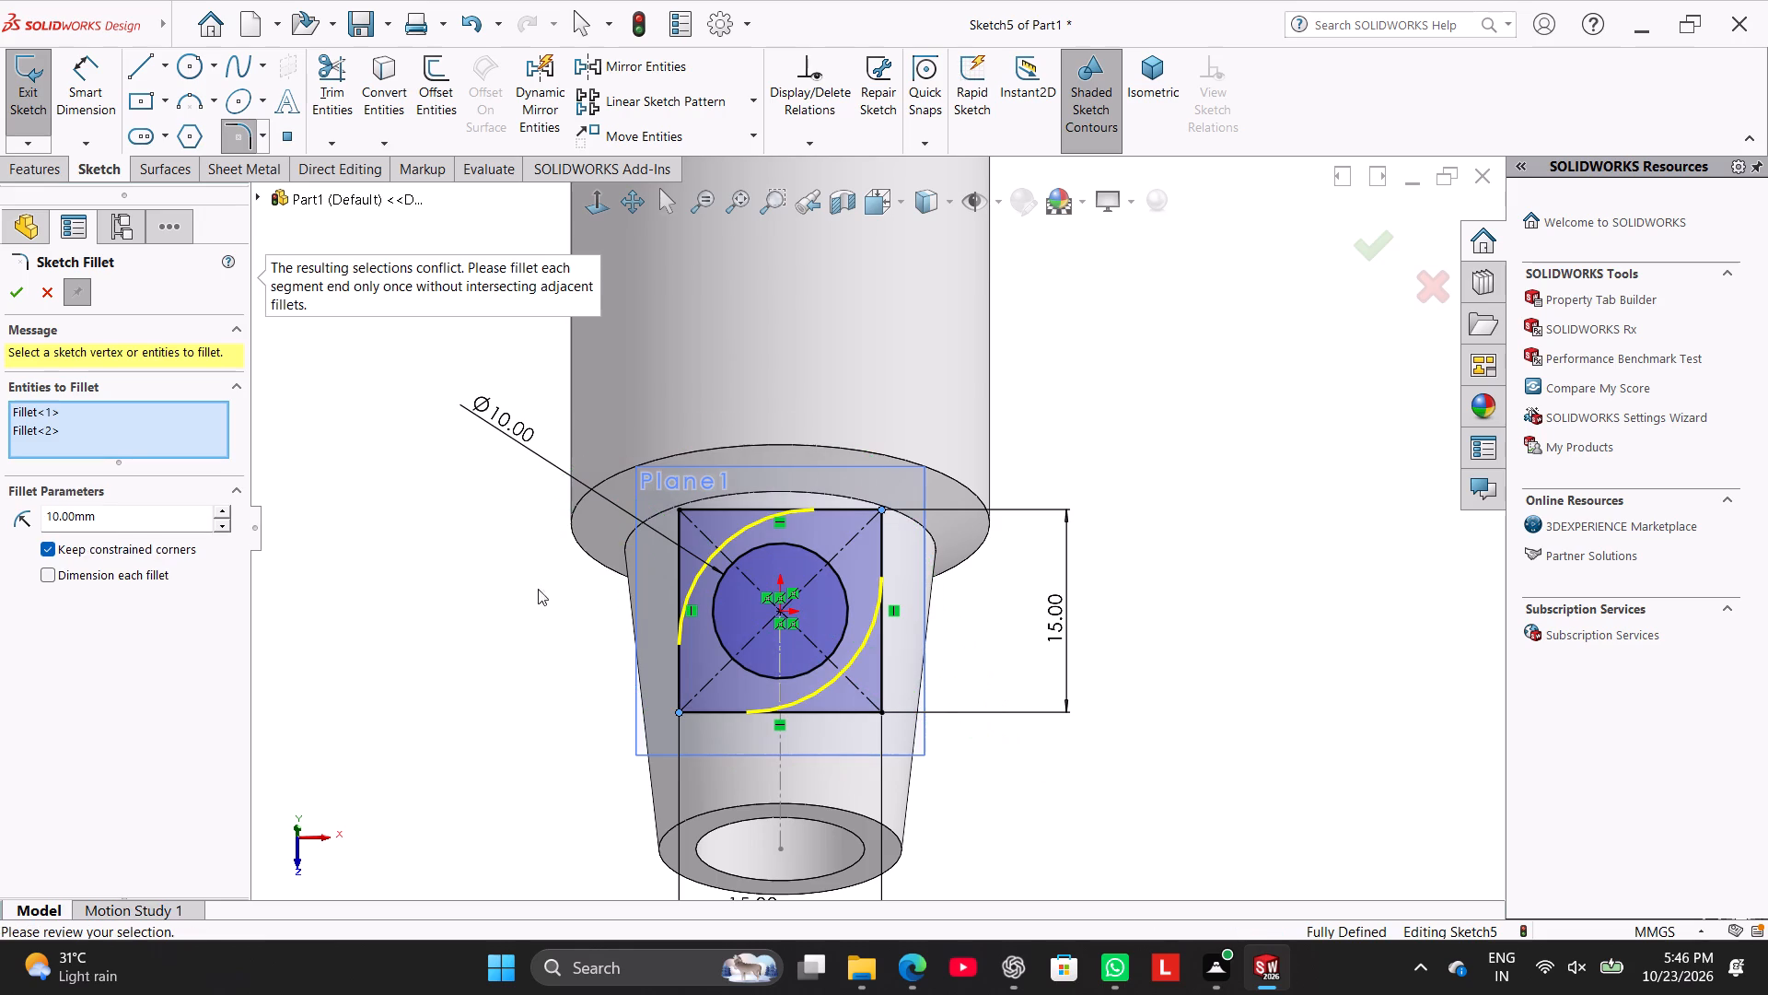
right_click(163, 418)
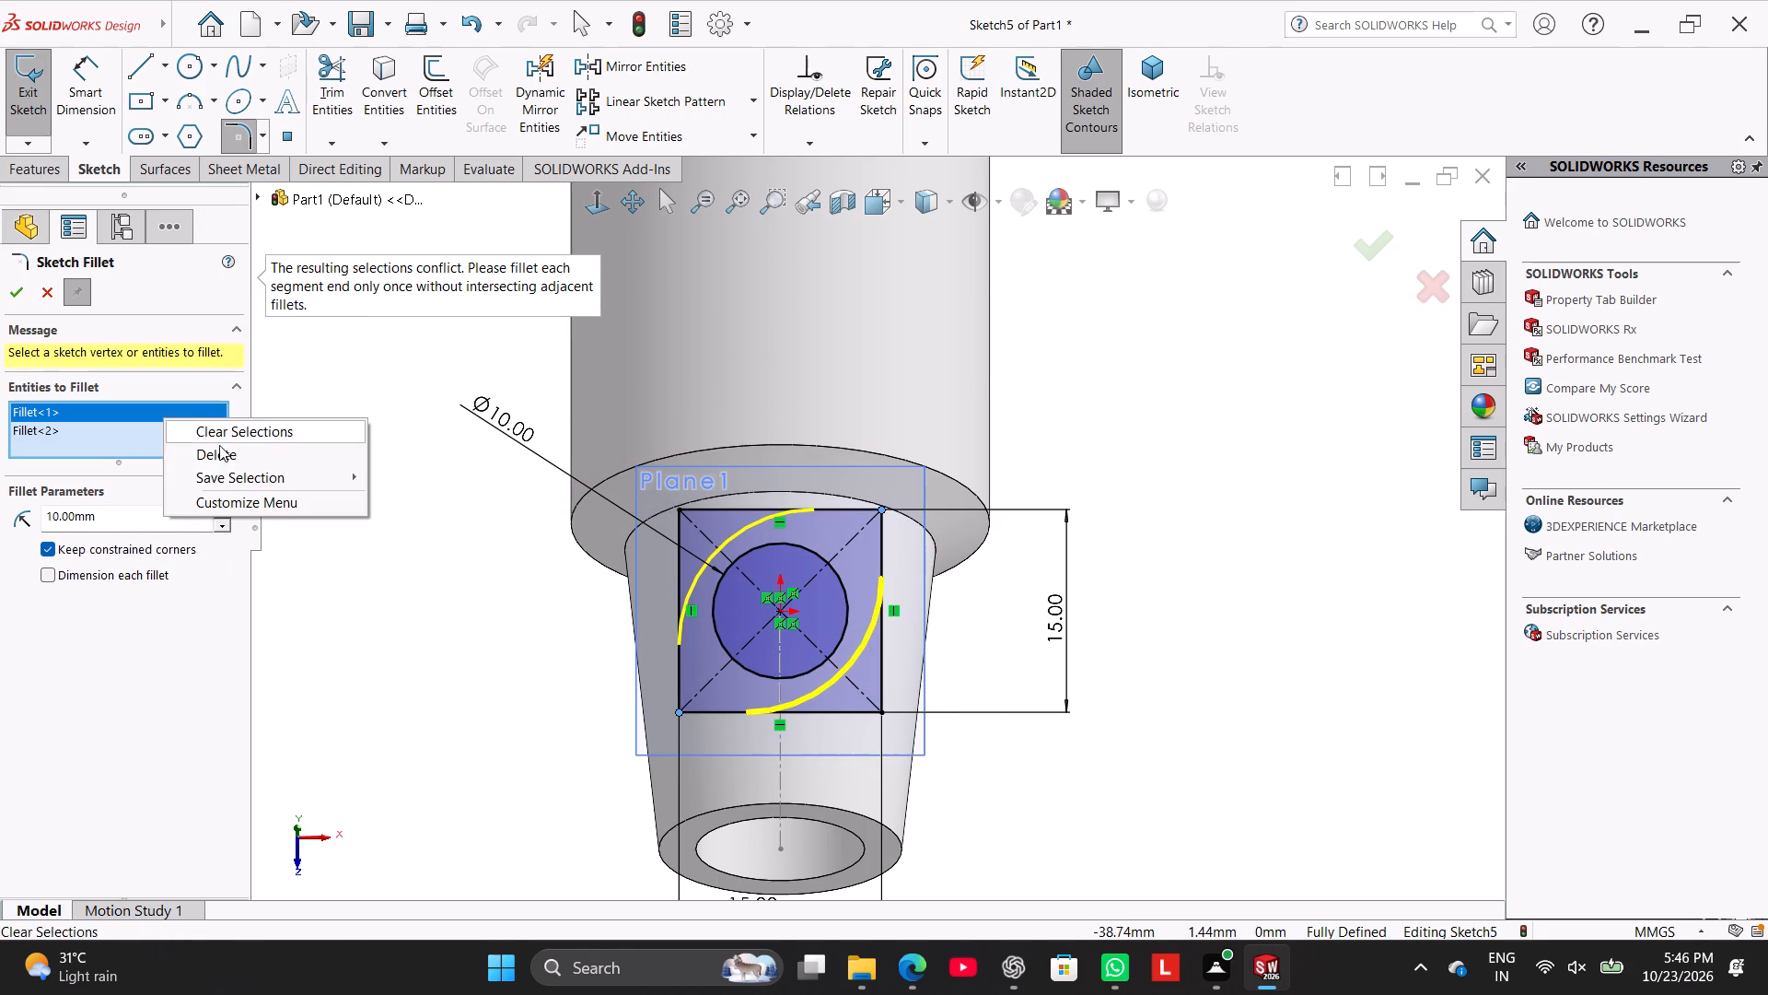
click(223, 430)
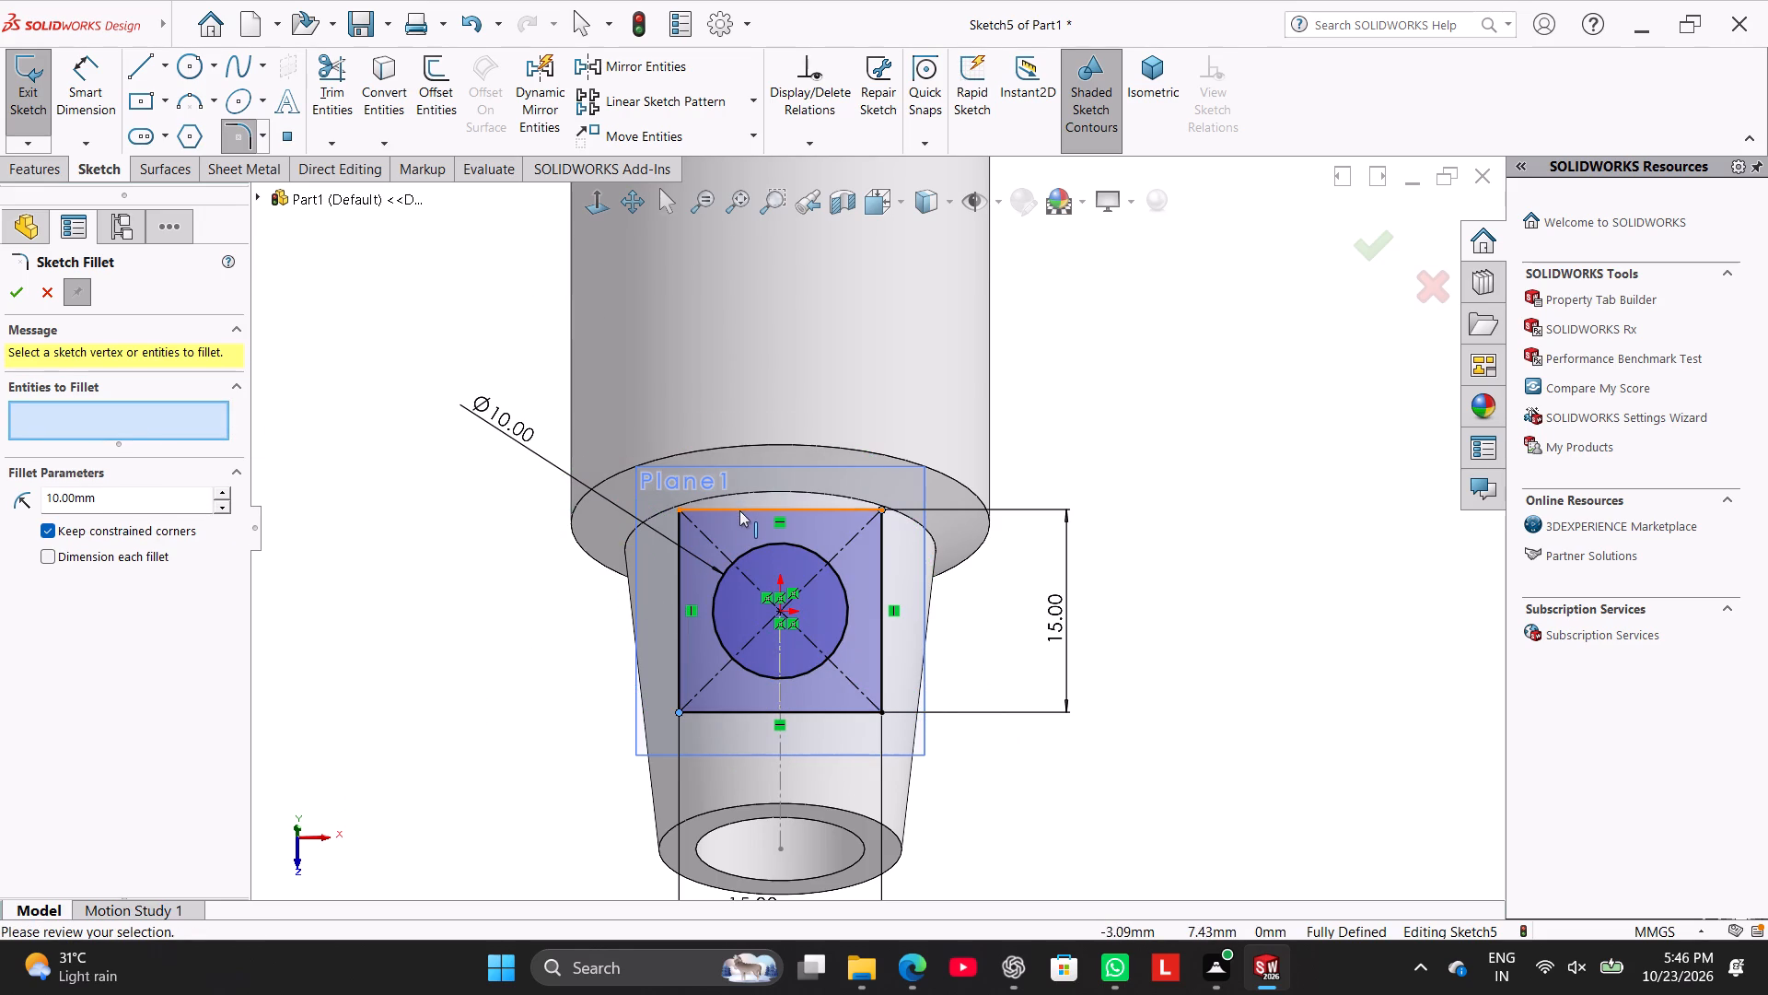
ctrl+click(739, 510)
ctrl+click(681, 531)
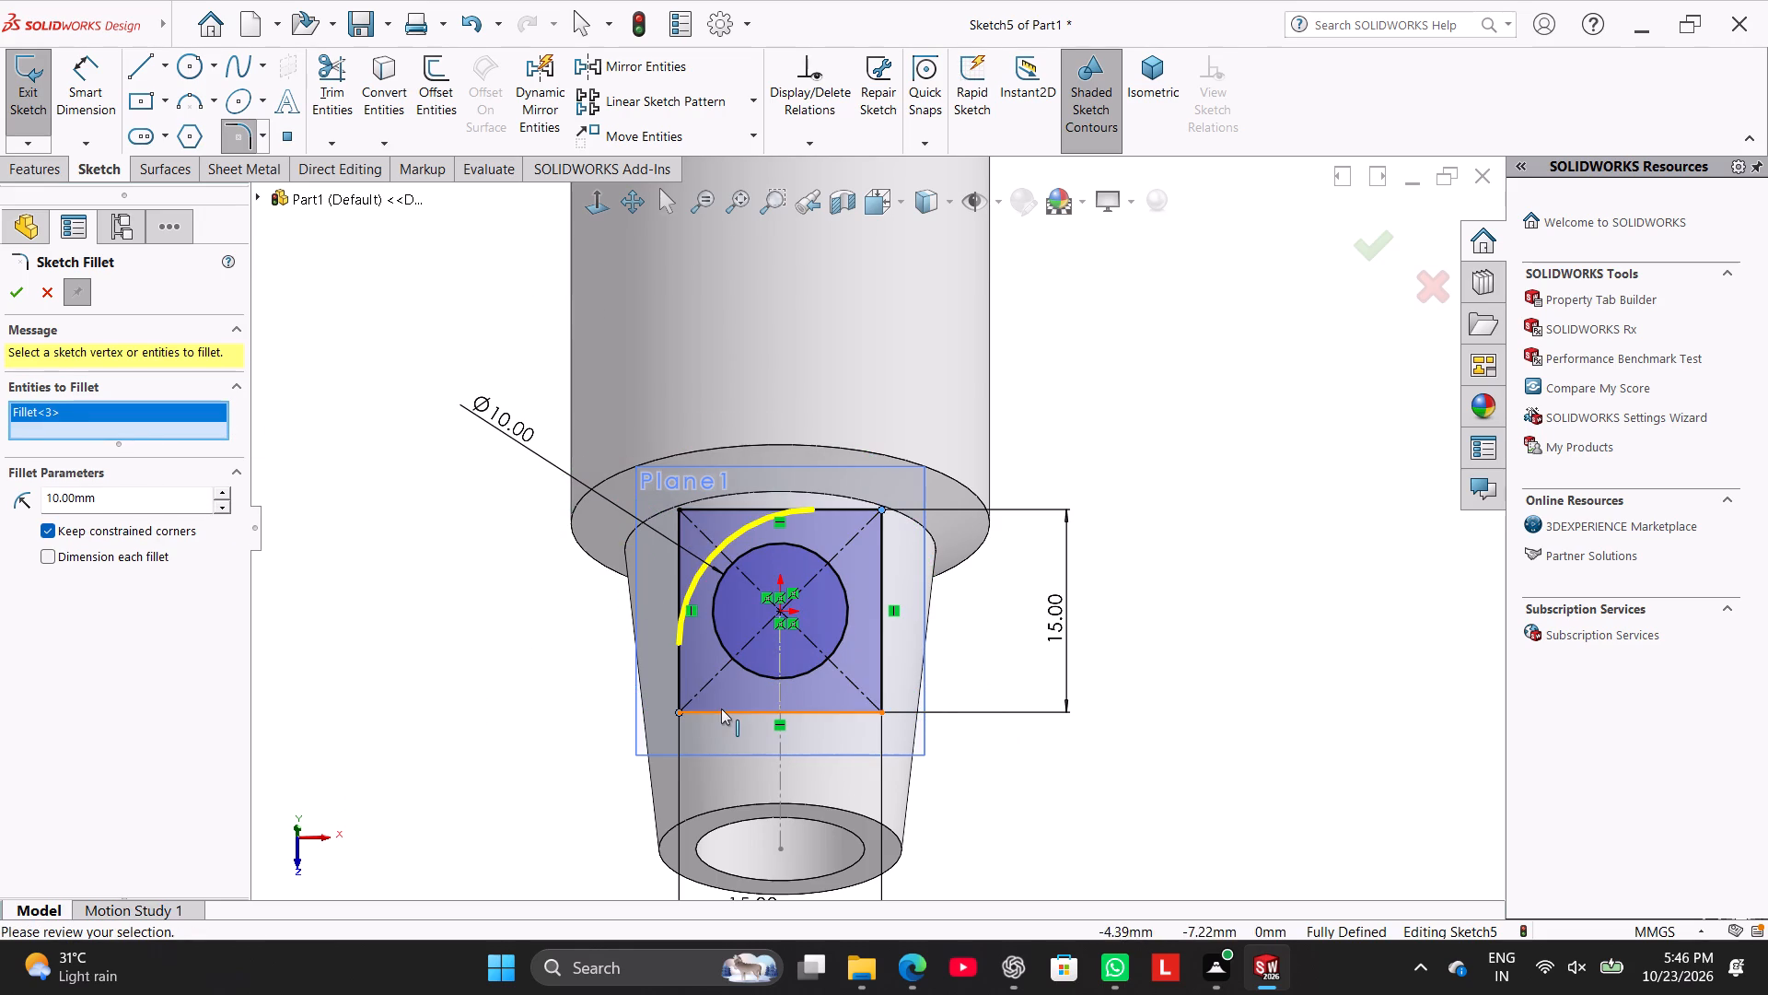
ctrl+click(721, 708)
ctrl+click(680, 669)
double_click(153, 508)
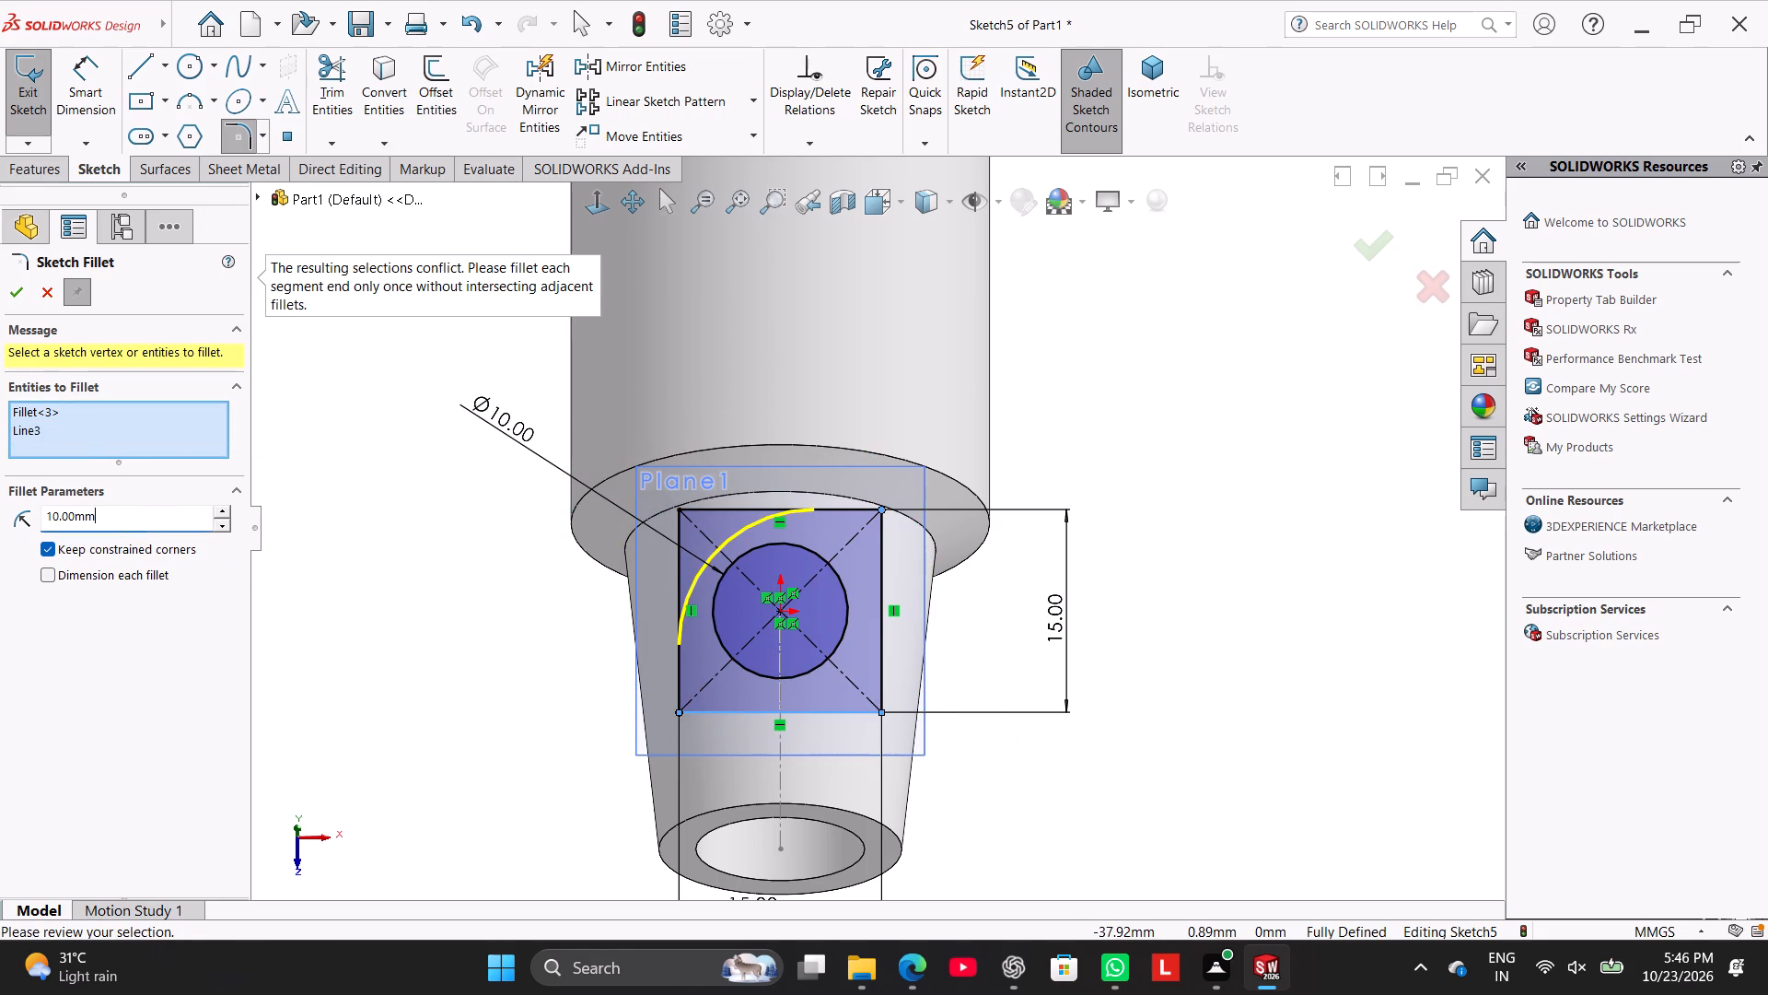
key(2)
key(Return)
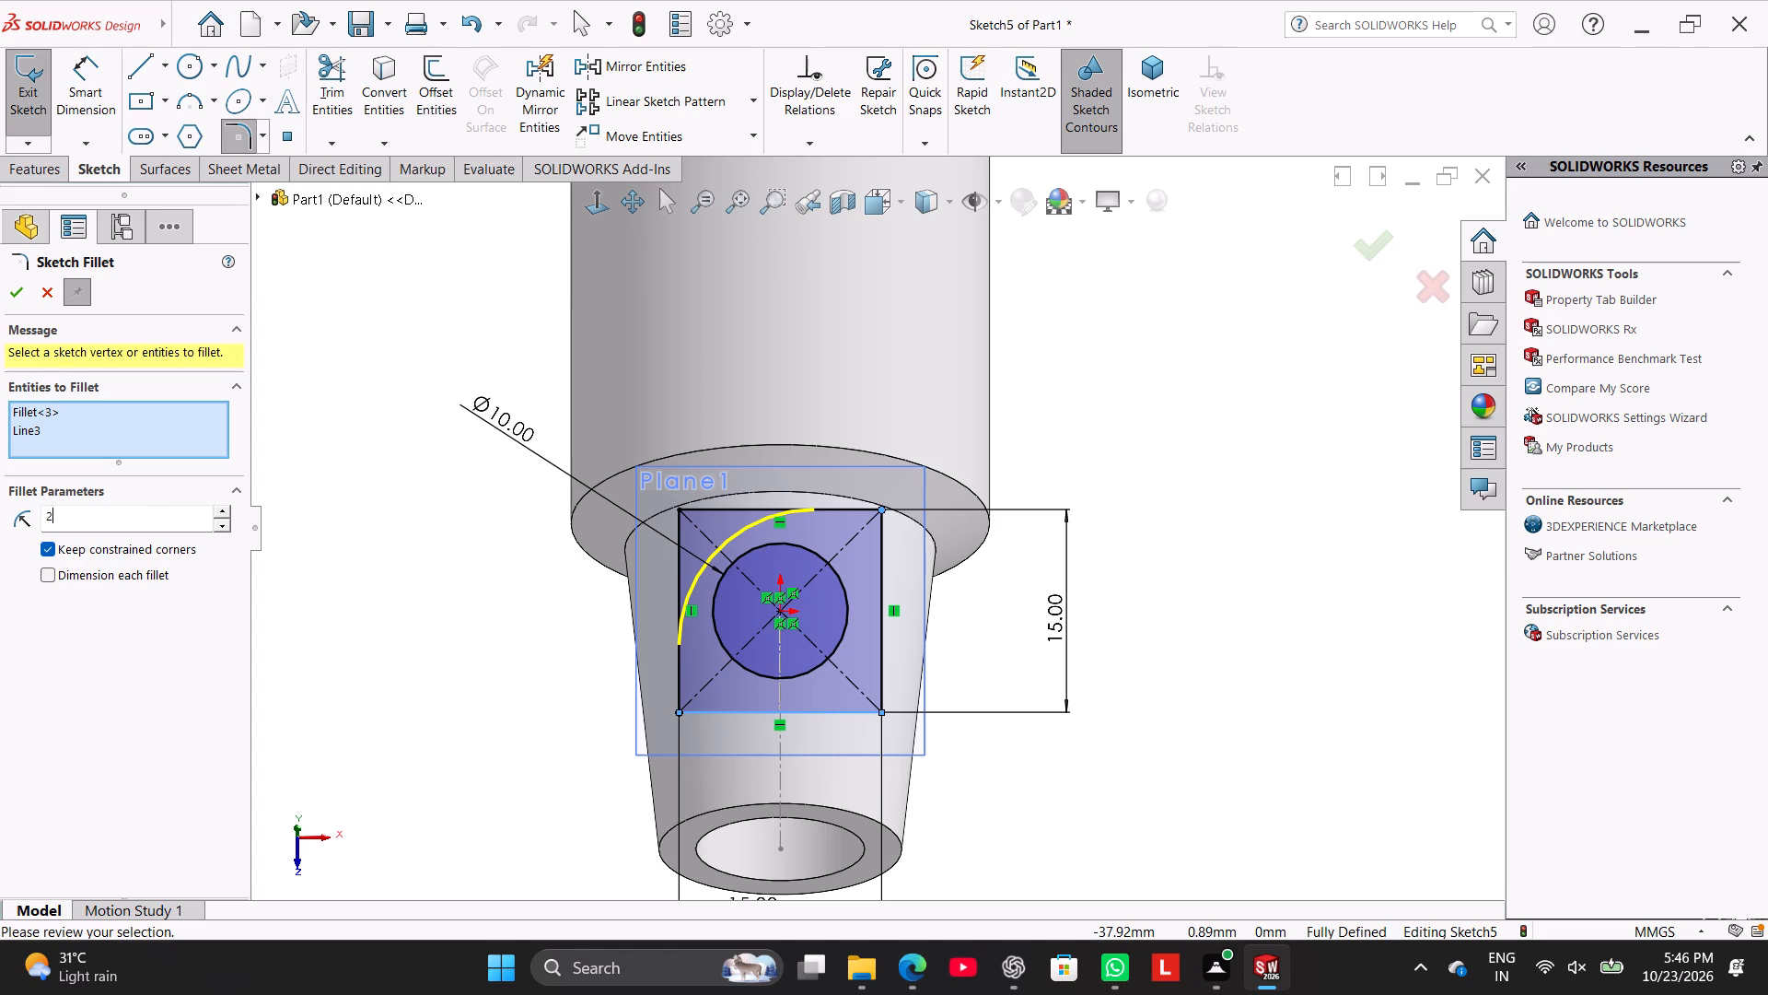
click(286, 615)
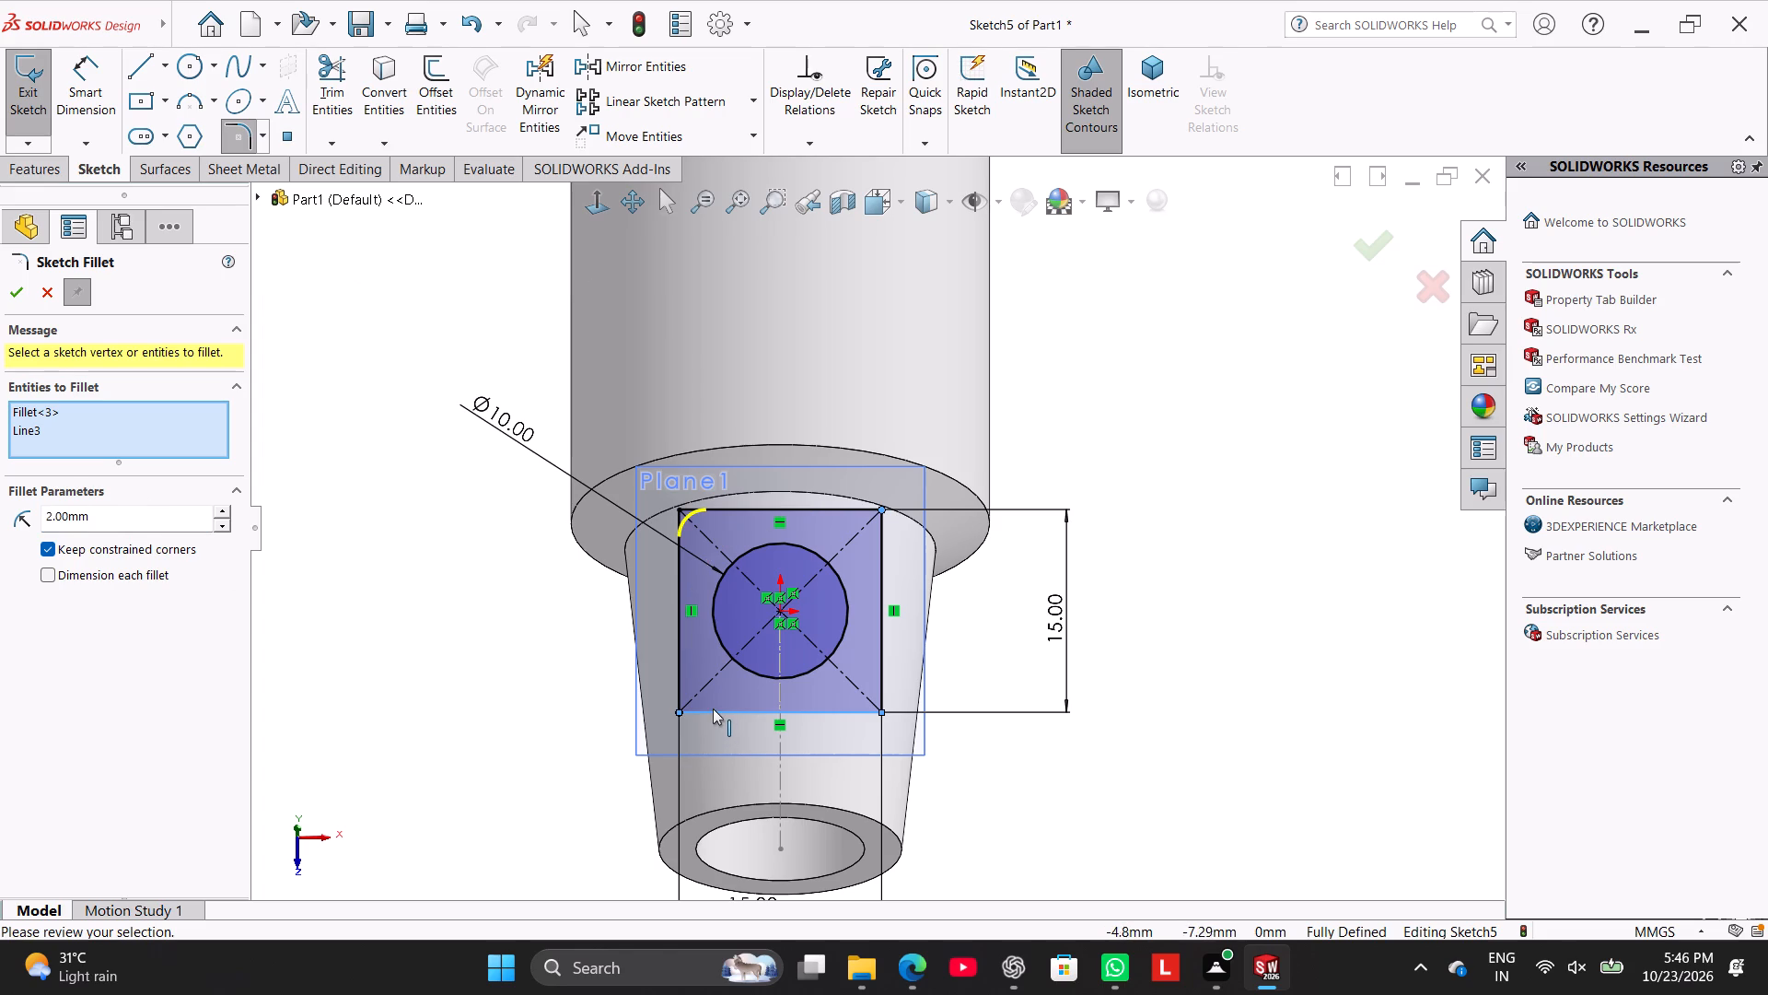
ctrl+click(684, 683)
ctrl+click(861, 714)
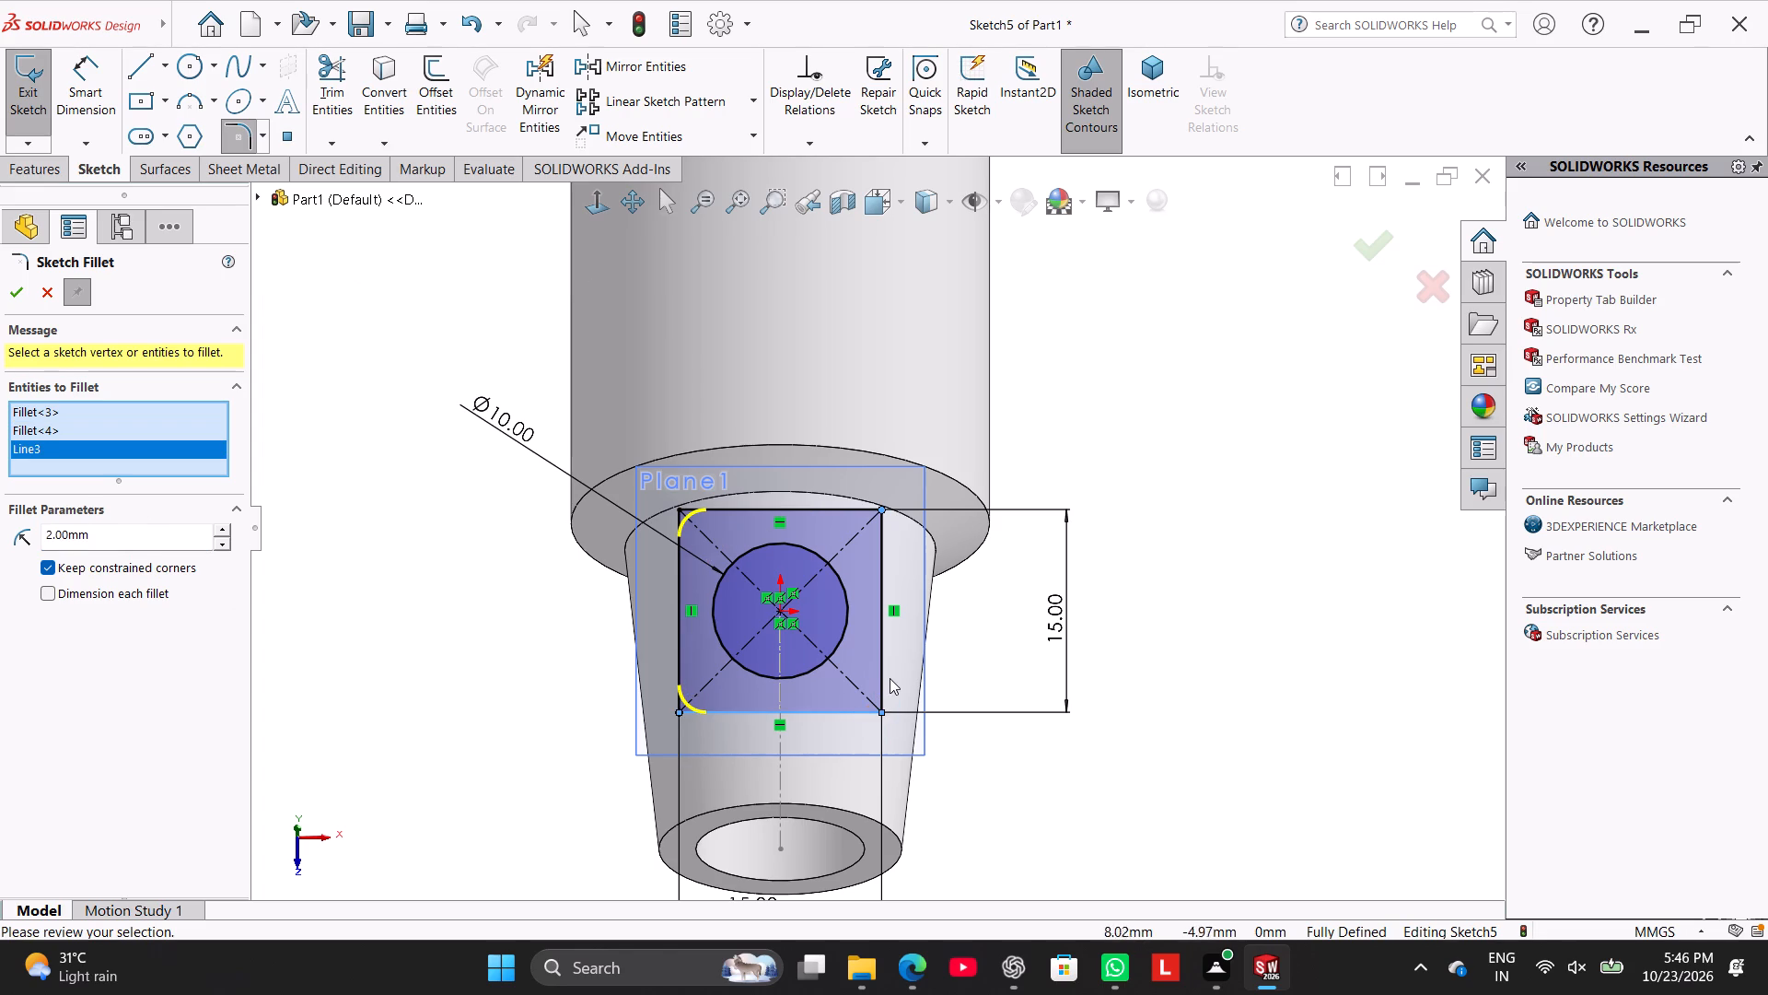
ctrl+click(884, 669)
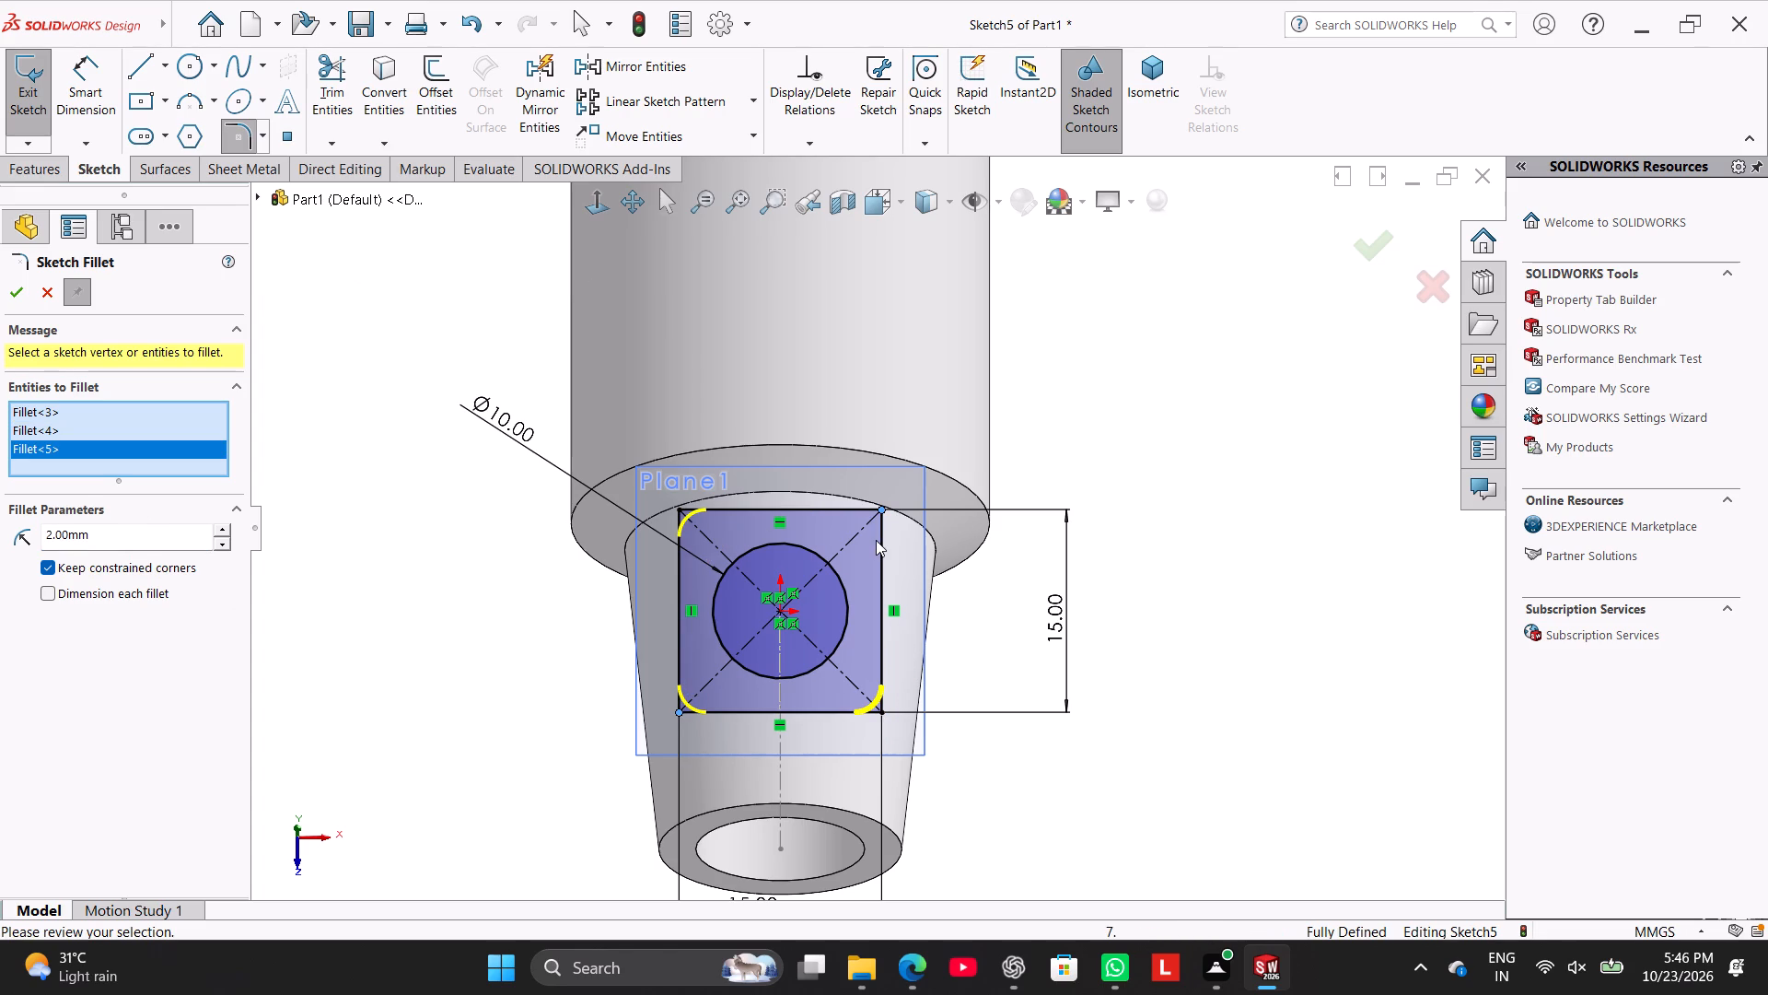
ctrl+click(883, 530)
ctrl+click(854, 513)
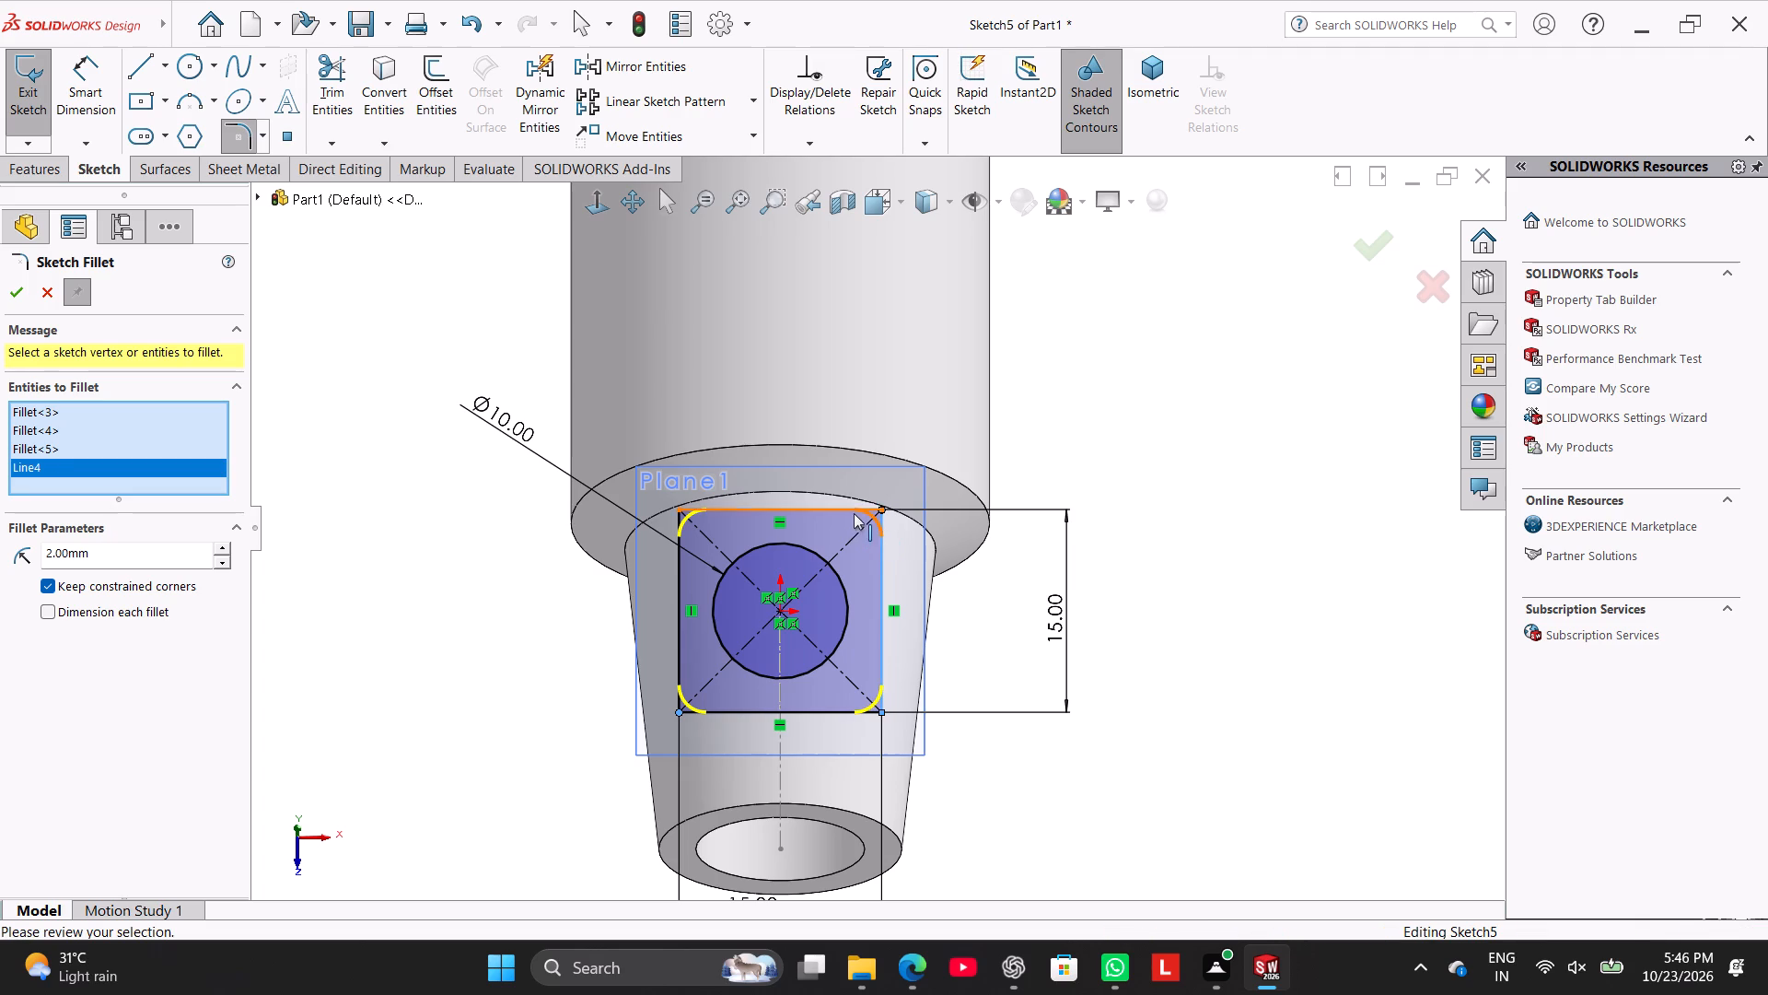
Set the corner fillet radius to 3 mm, apply it to all four corners, and leave the Sketch Fillet command.
double_click(117, 565)
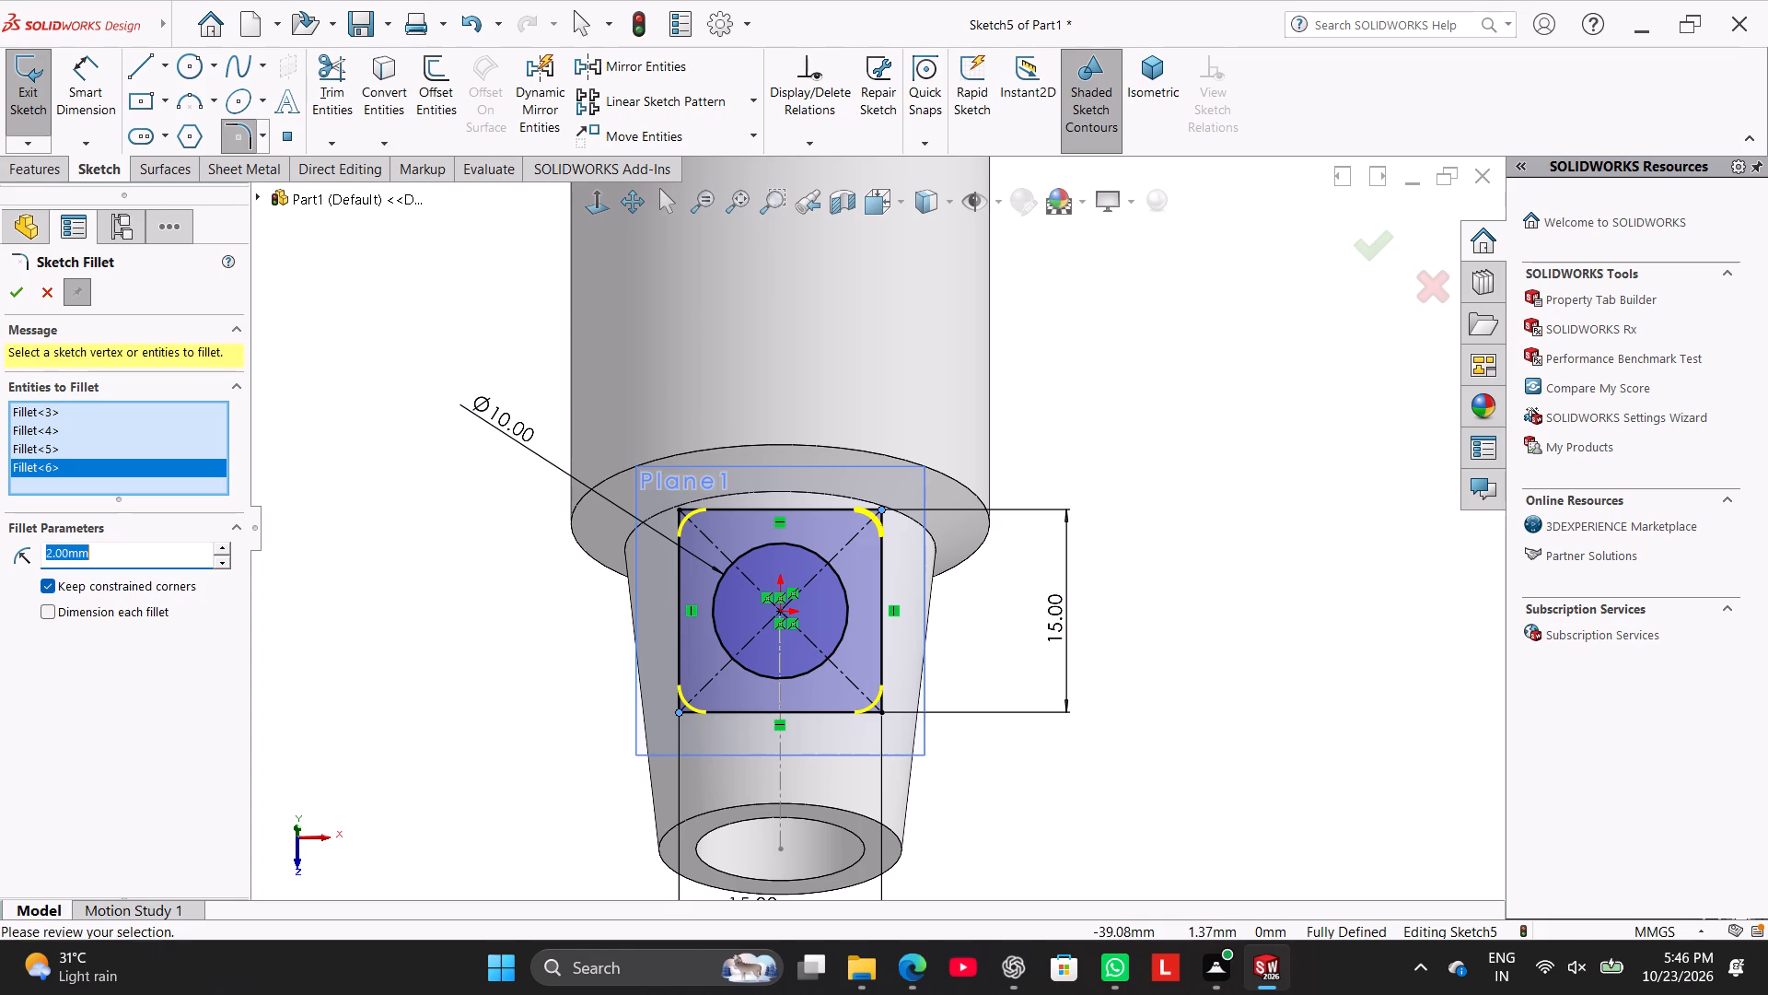
key(3)
key(Return)
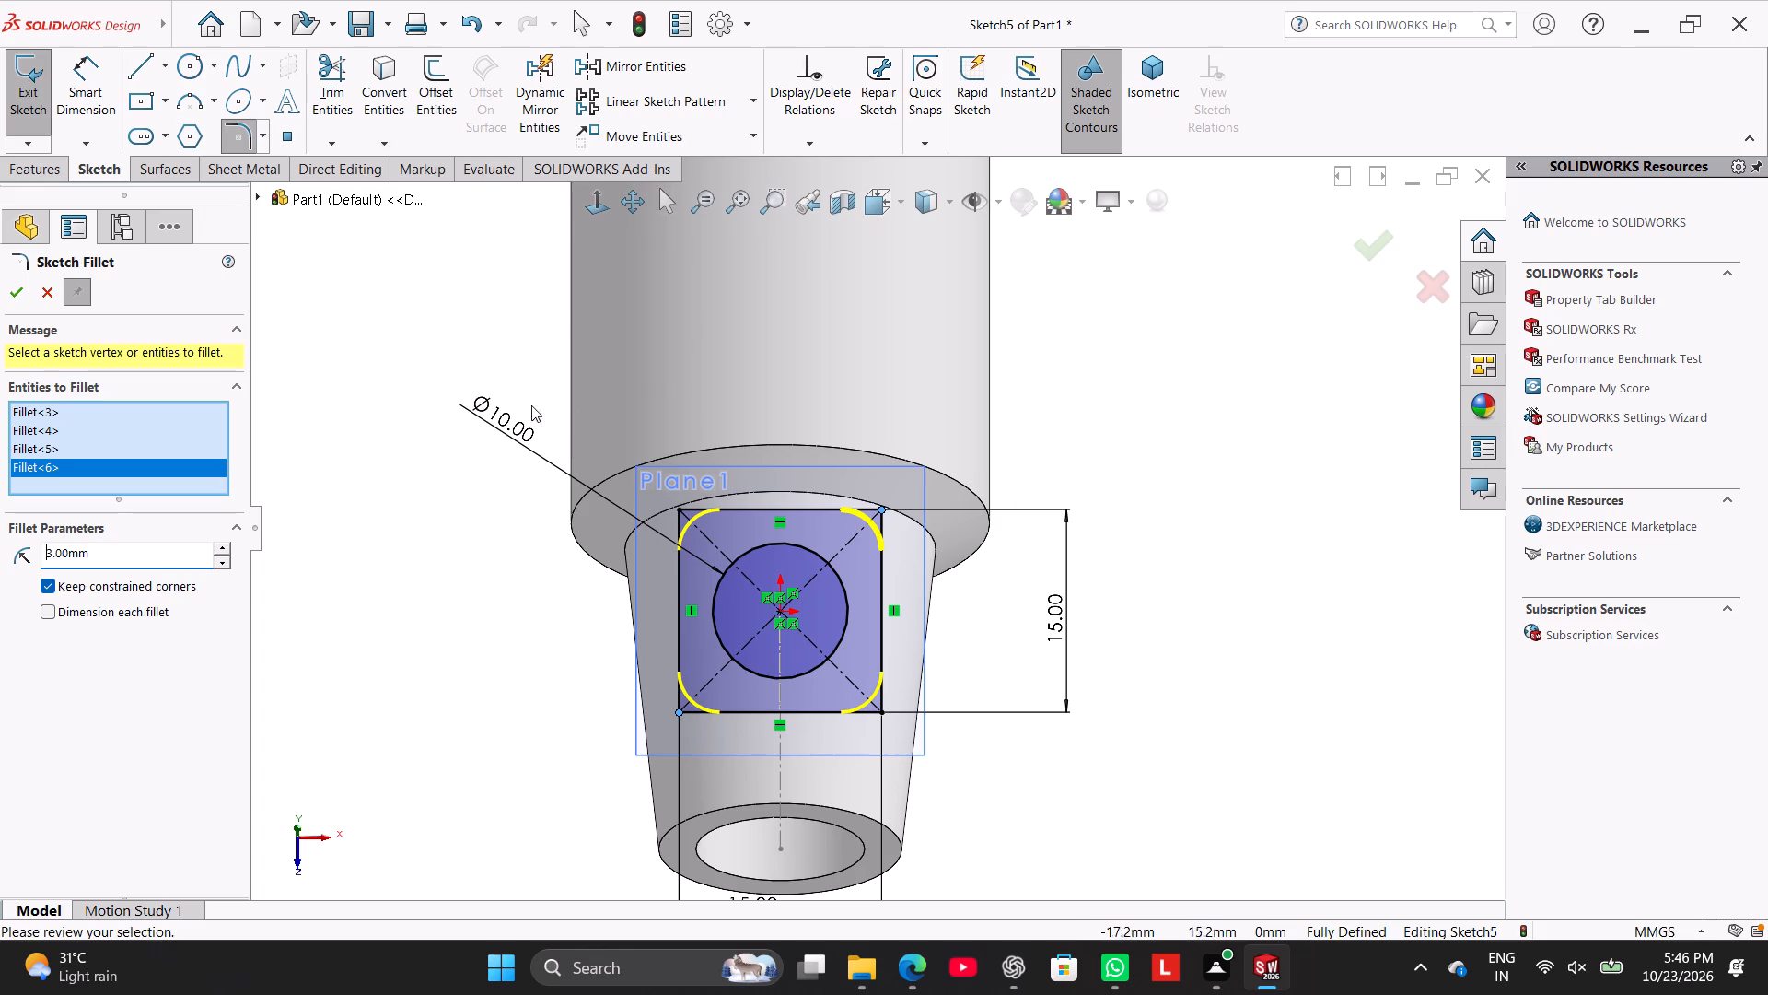
click(459, 569)
click(22, 298)
click(263, 637)
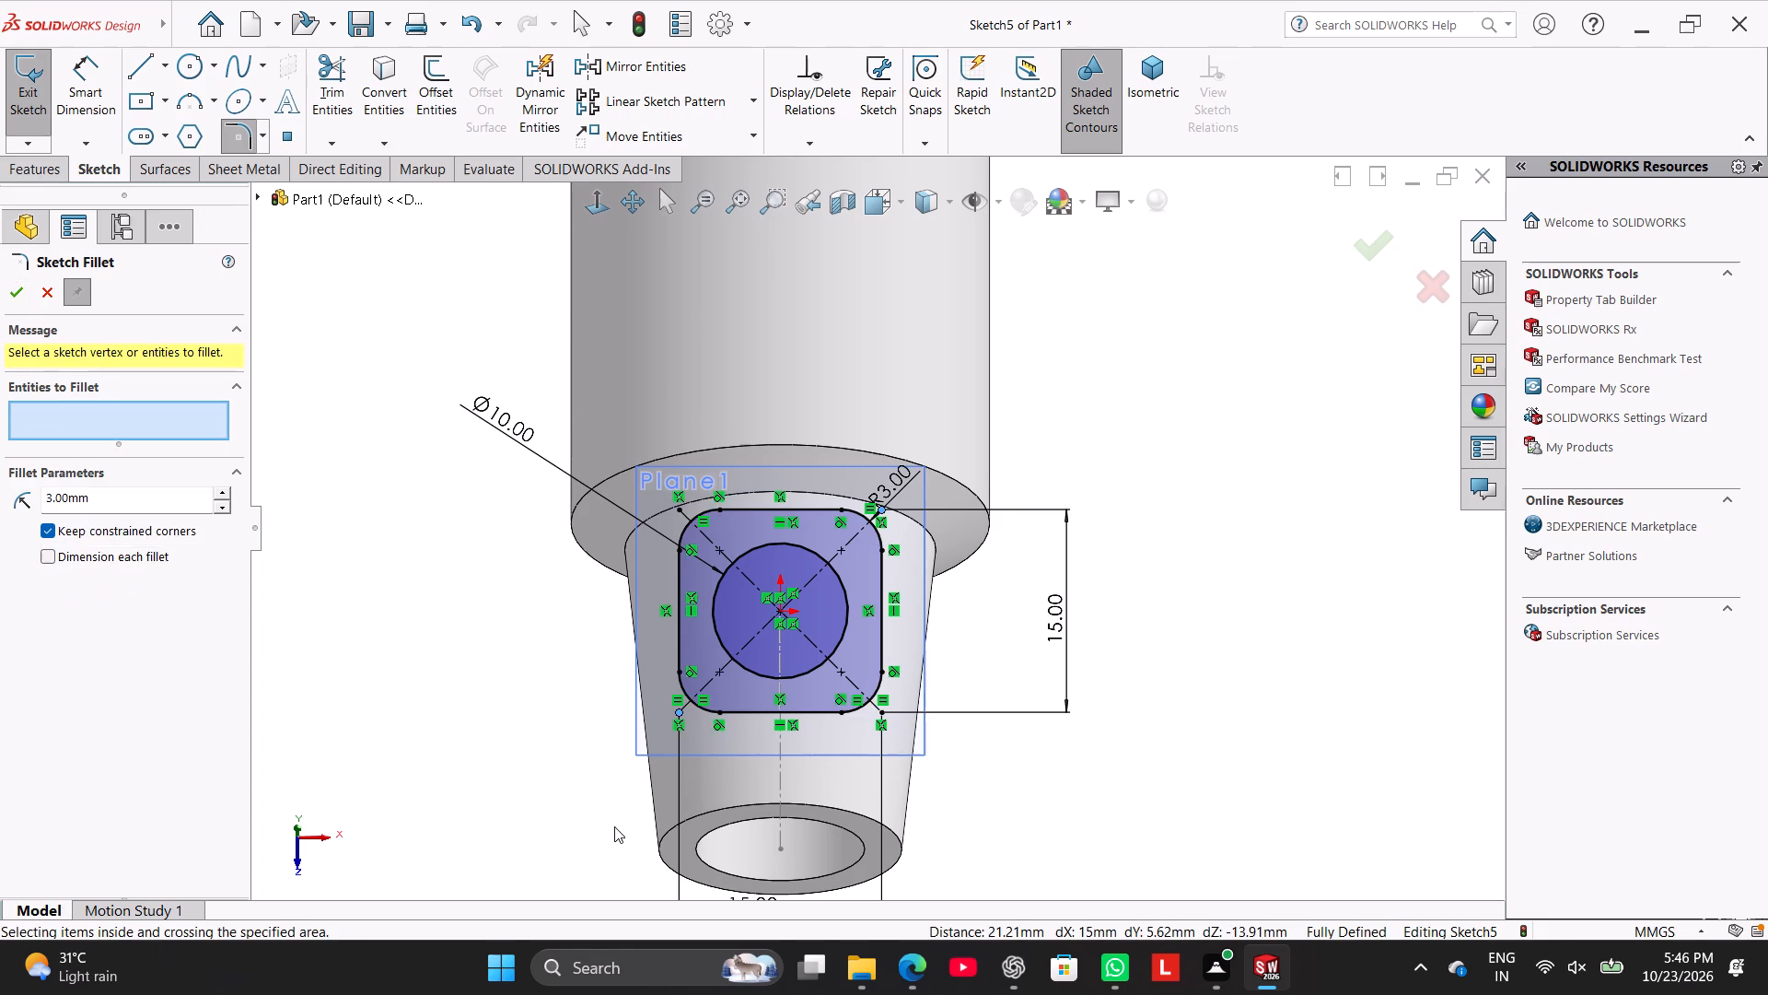
scroll(617, 826, up, 1)
double_click(768, 846)
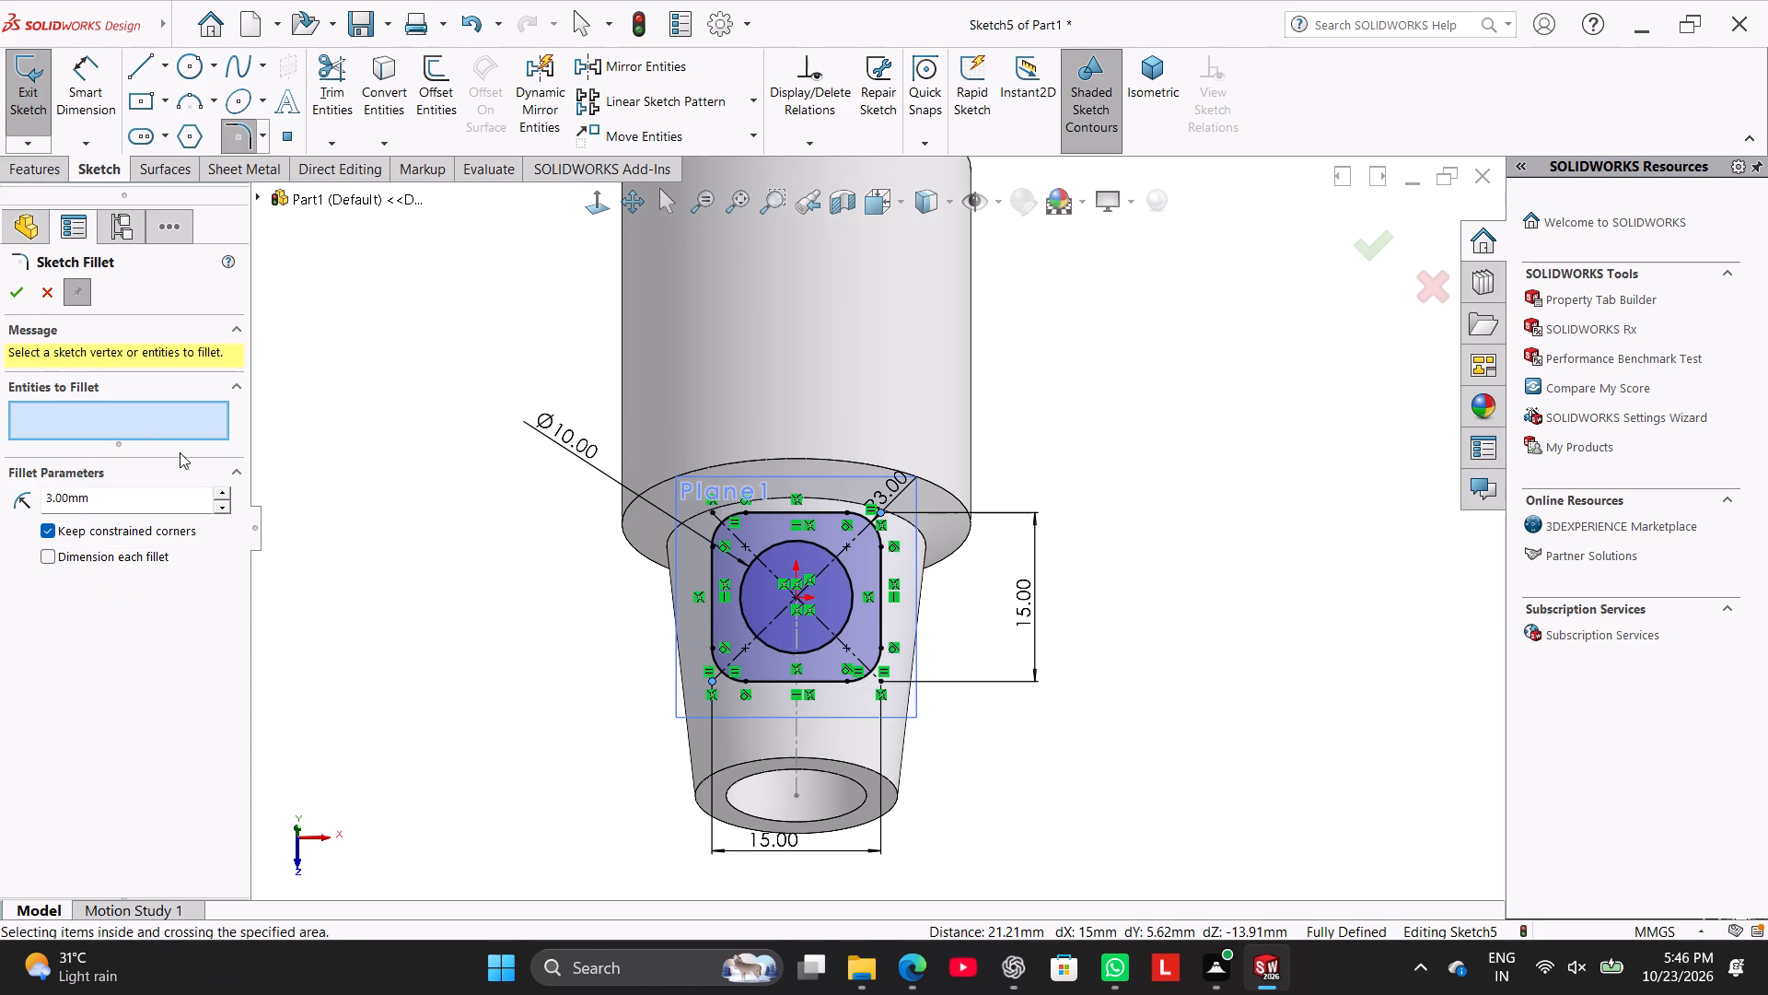
click(21, 300)
click(778, 838)
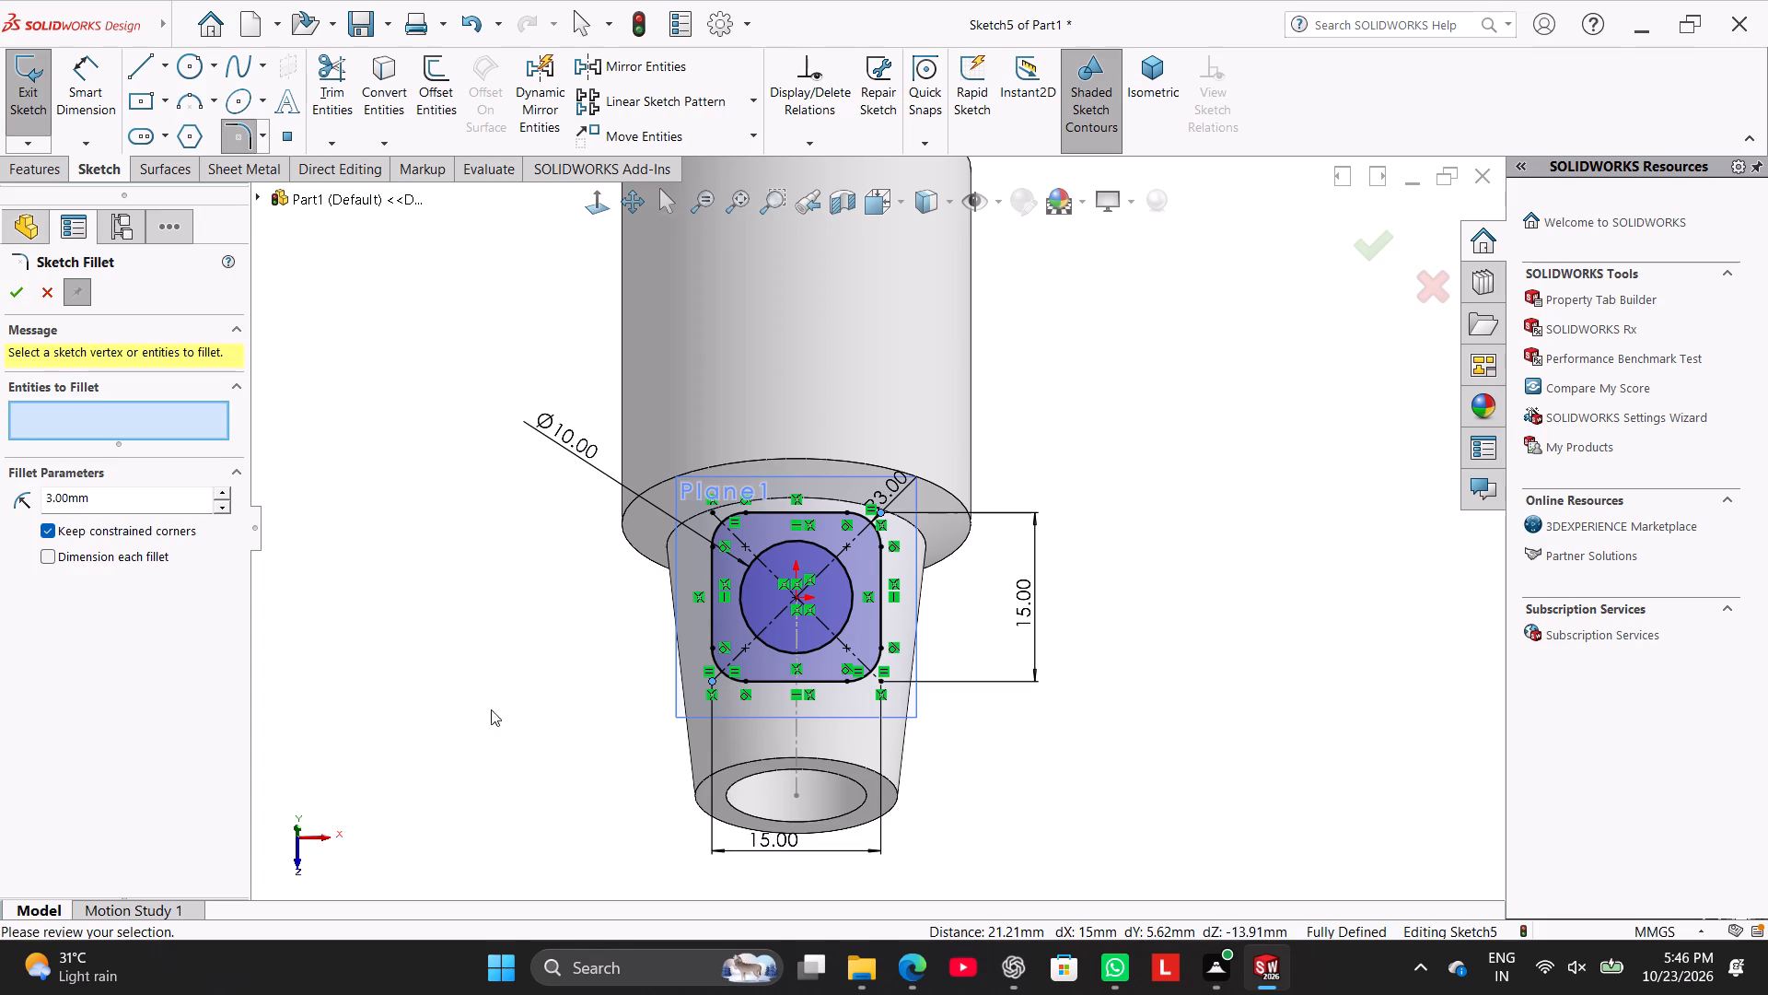
click(24, 291)
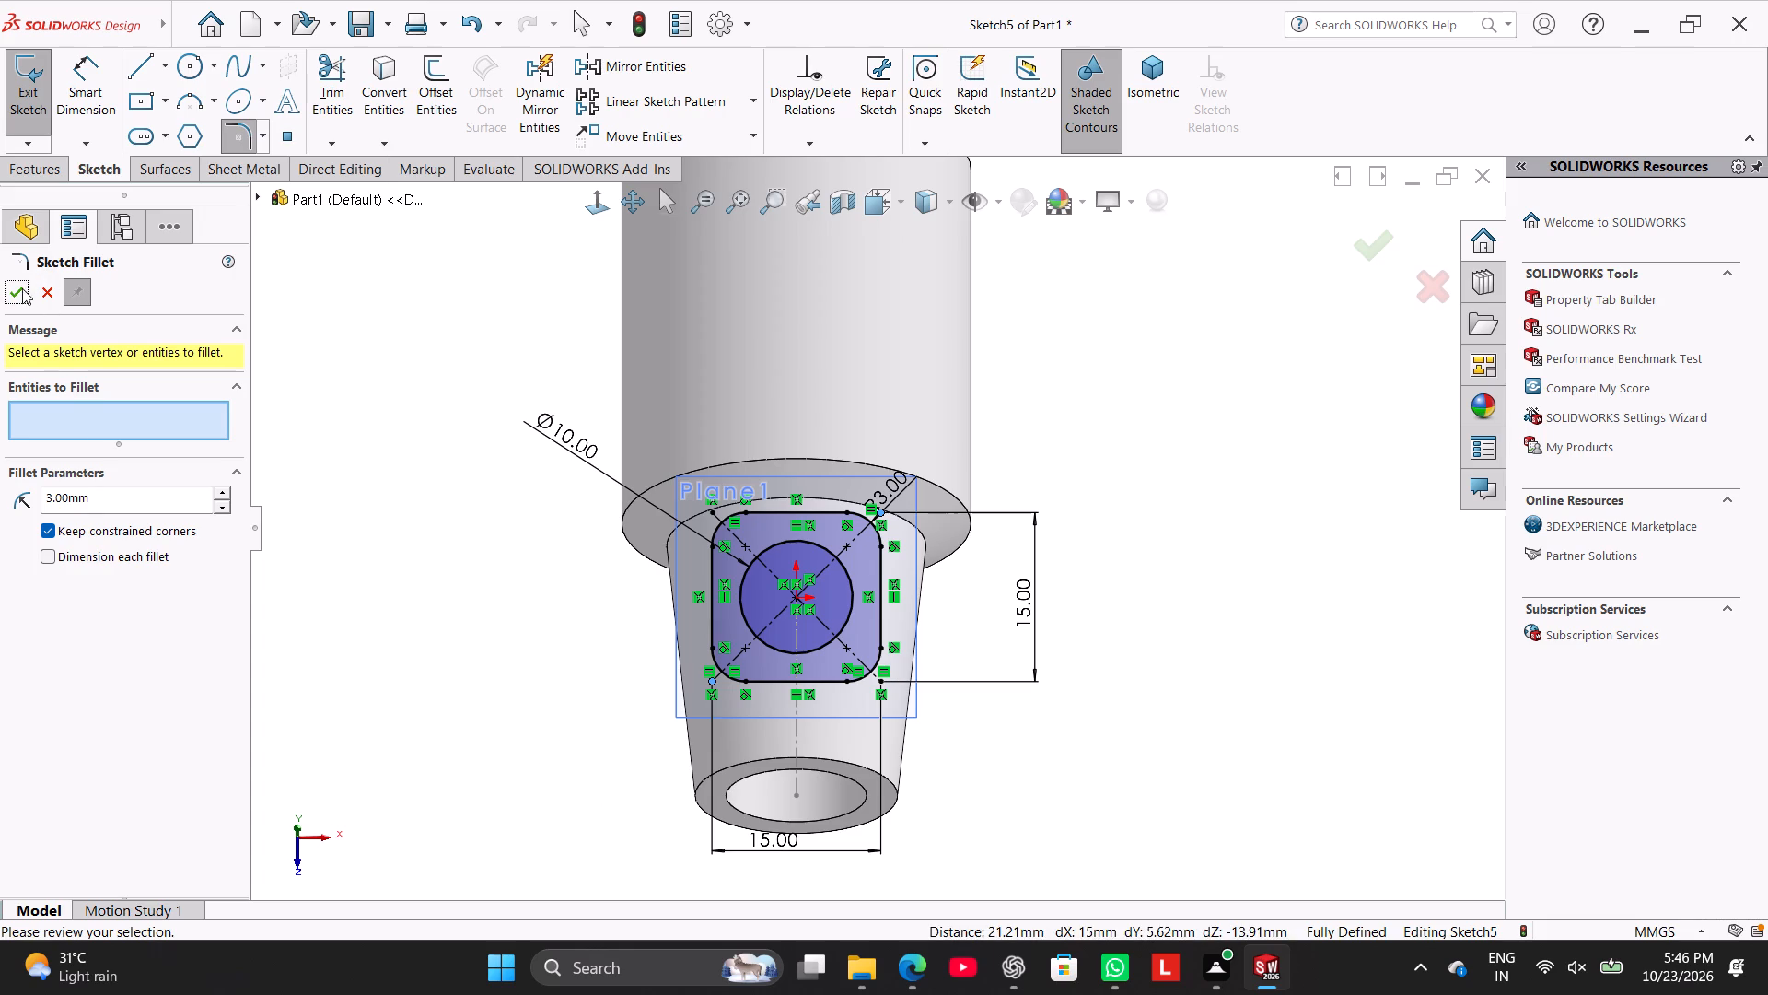
double_click(19, 290)
click(19, 290)
click(19, 290)
double_click(19, 290)
click(318, 322)
click(54, 287)
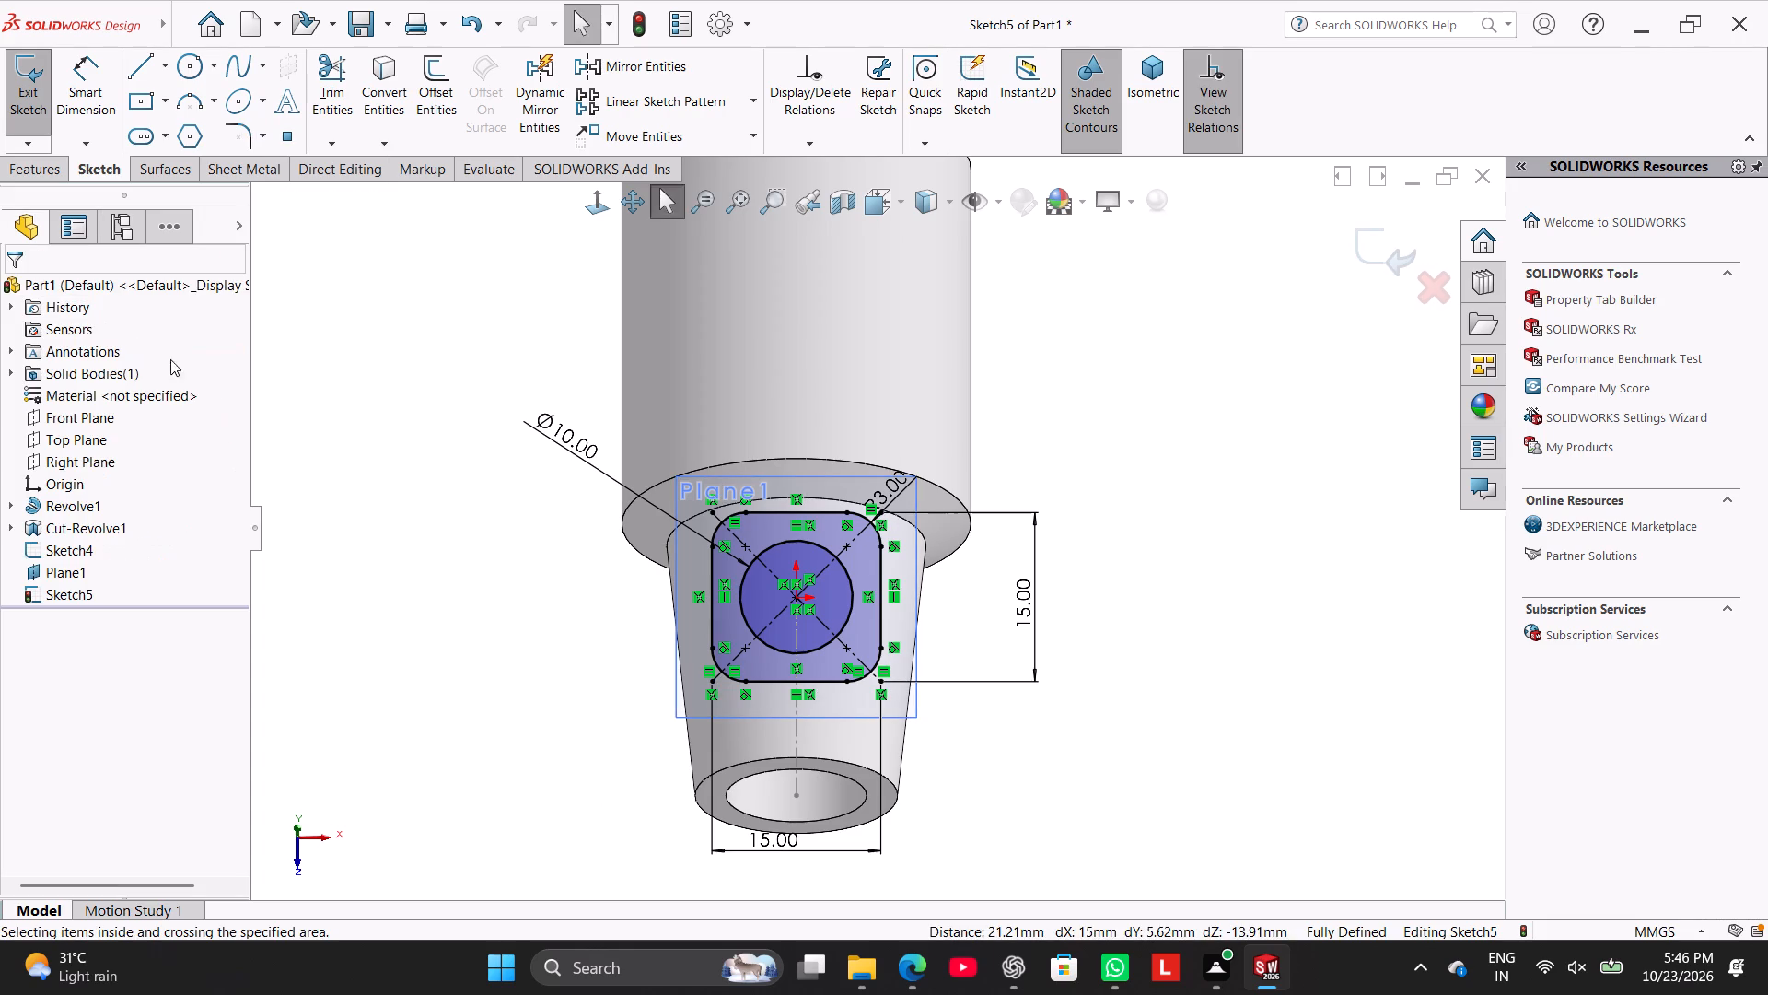
Set the rounded square's horizontal width dimension to 14.5 mm.
double_click(763, 843)
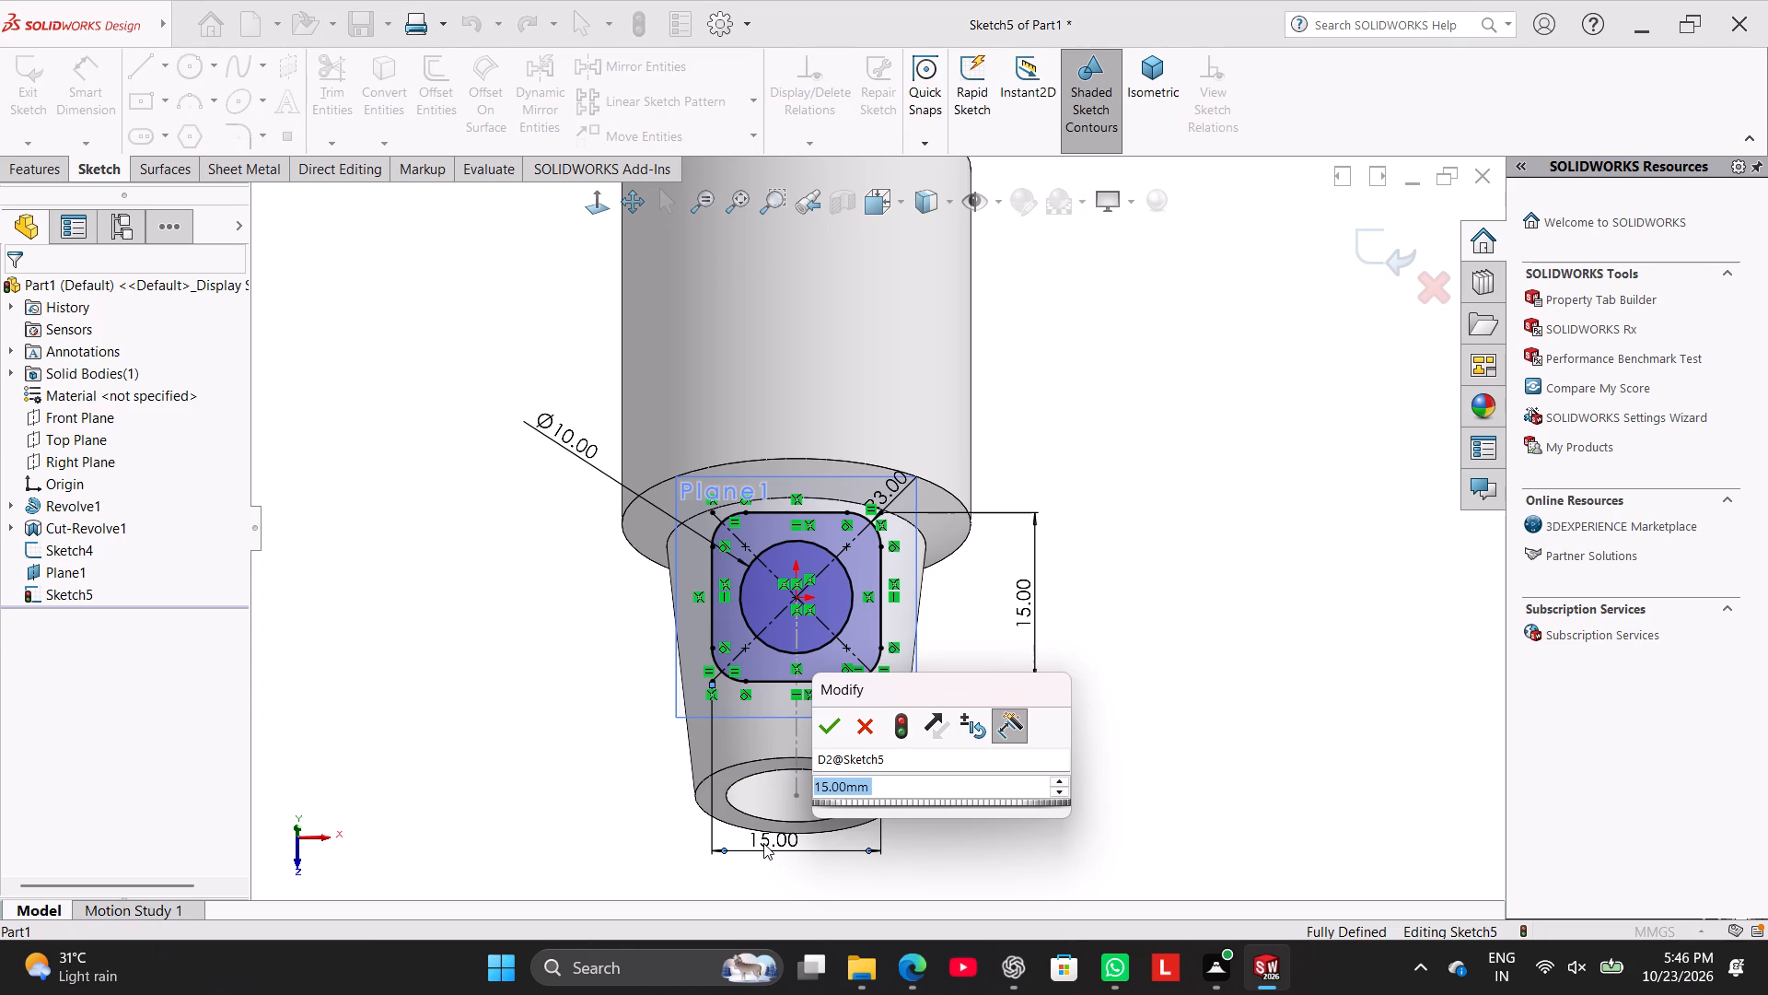
text(14.5)
key(Return)
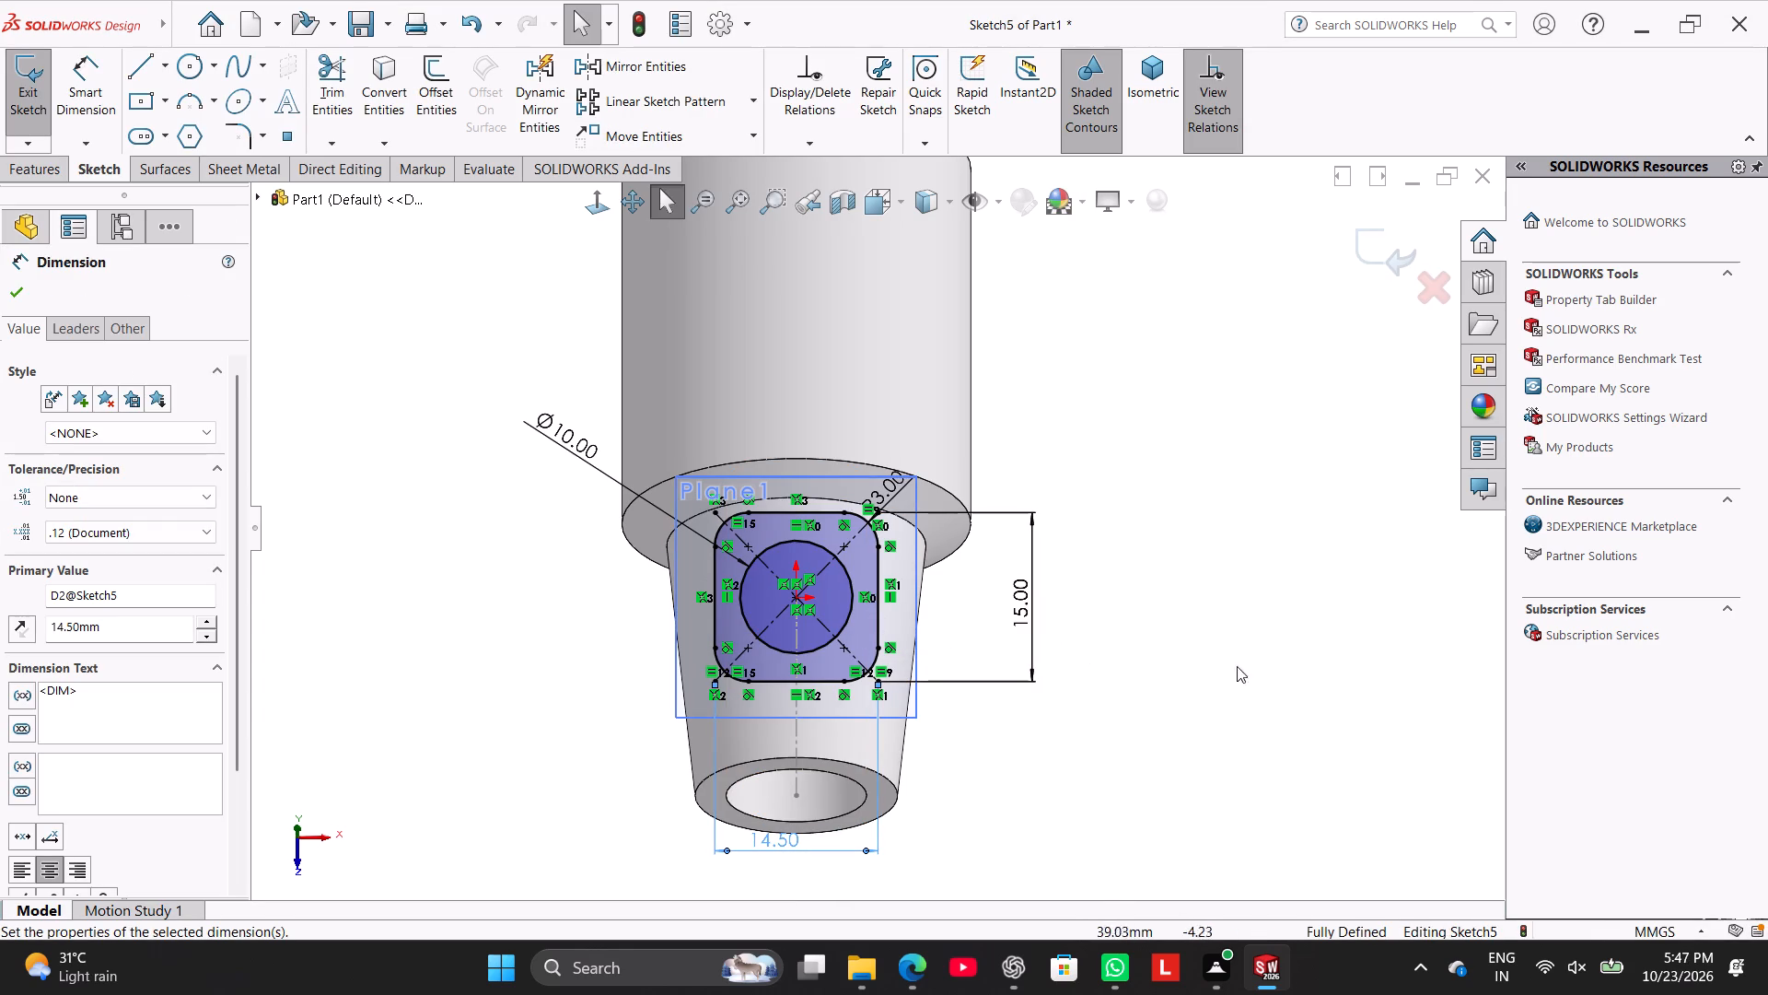
Hide the relation symbols in the sketch.
click(1201, 116)
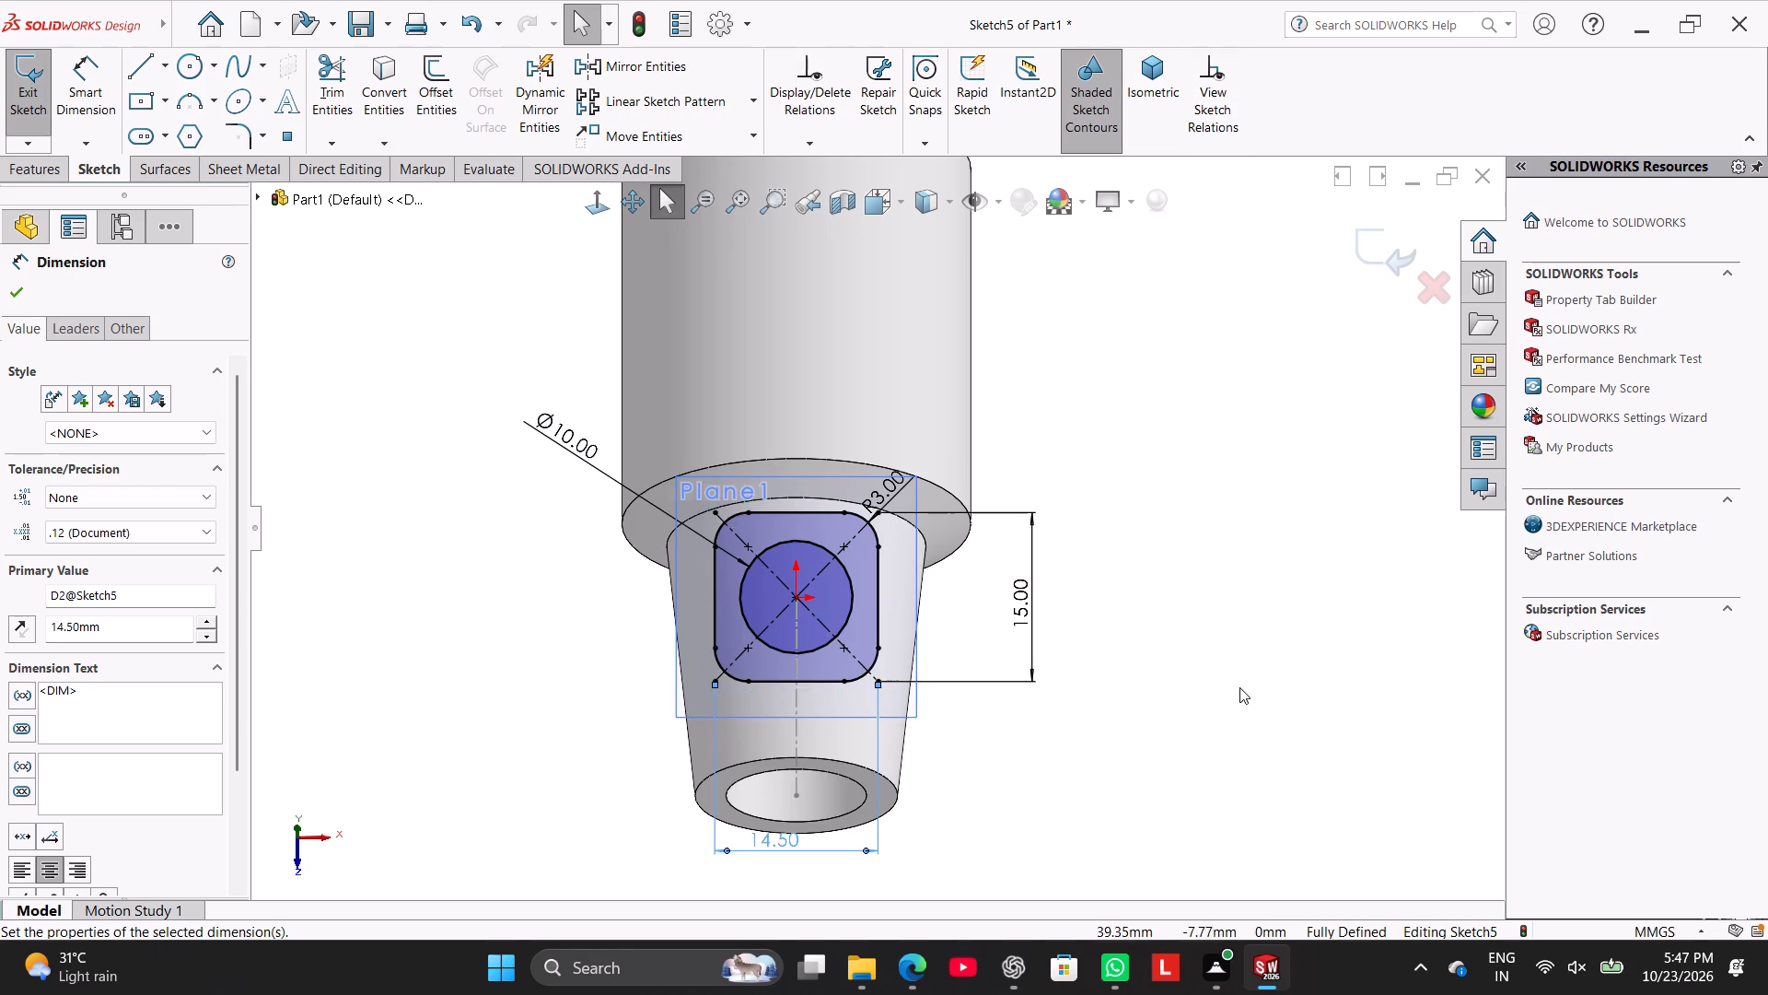
Extrude the rounded square with its circular hole in the reversed direction onto the tapered body, using the Up To Next end condition.
middle_drag(1239, 687, 1100, 729)
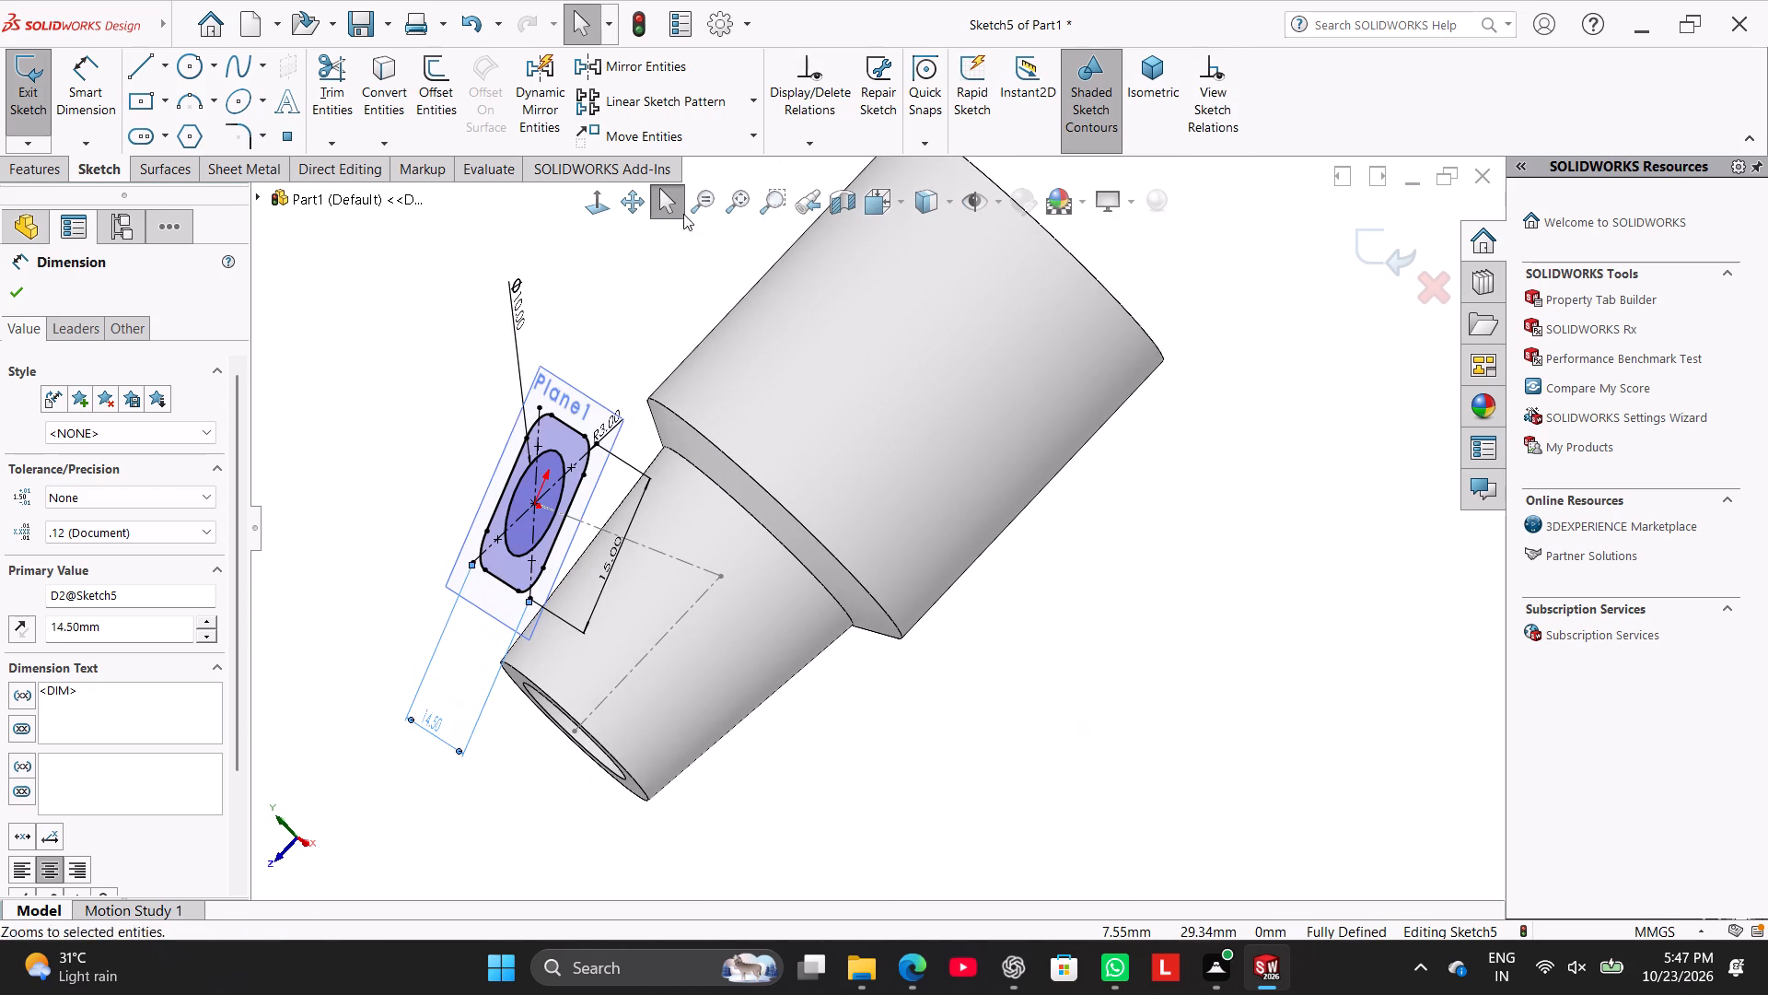
click(600, 211)
scroll(1154, 699, down, 2)
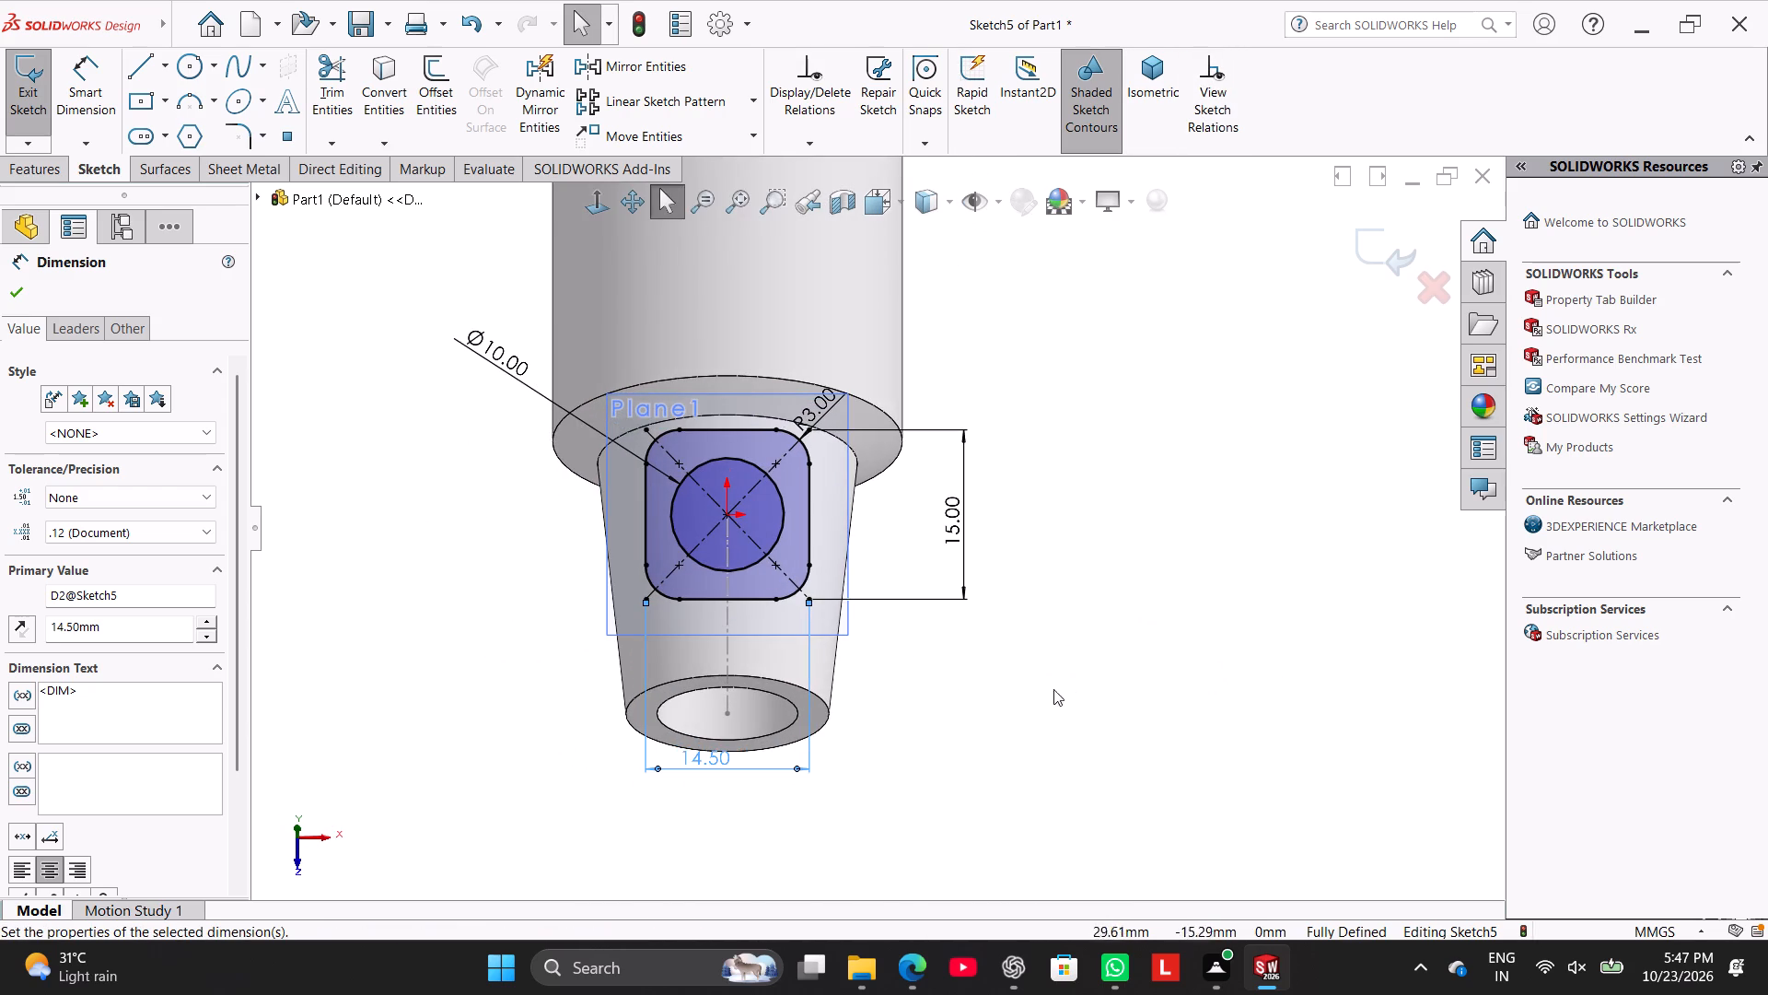
middle_drag(986, 738, 812, 634)
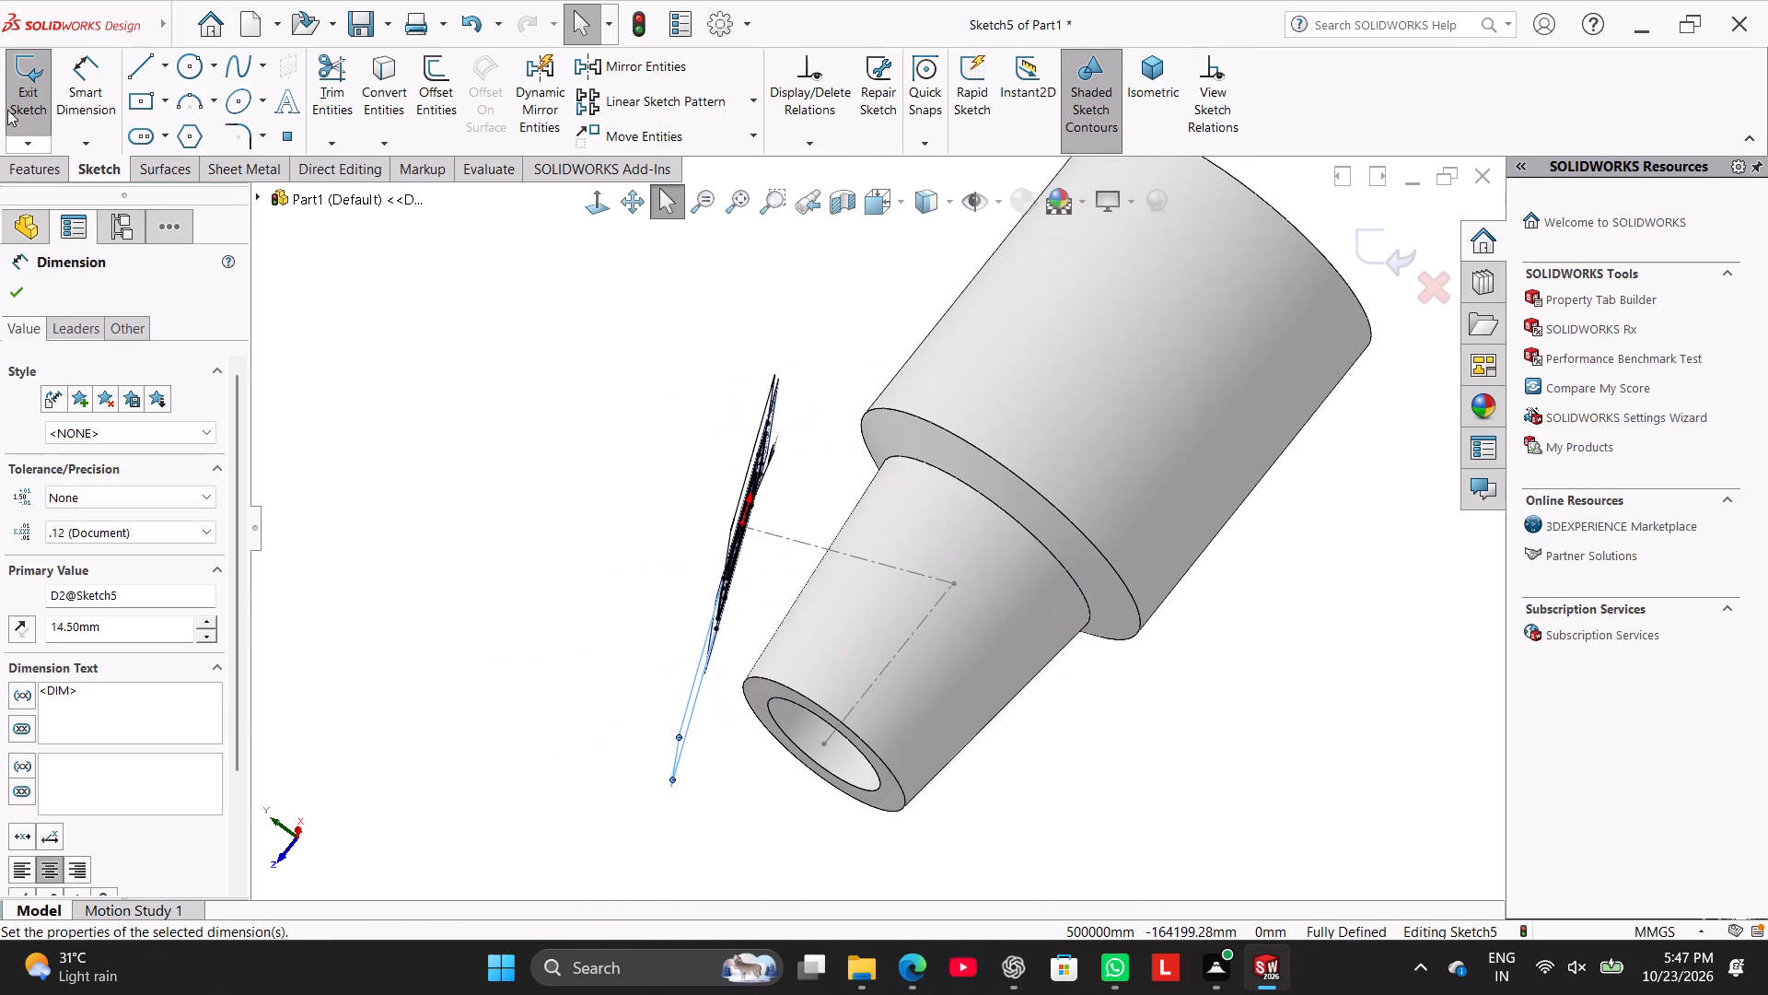
click(47, 165)
click(37, 107)
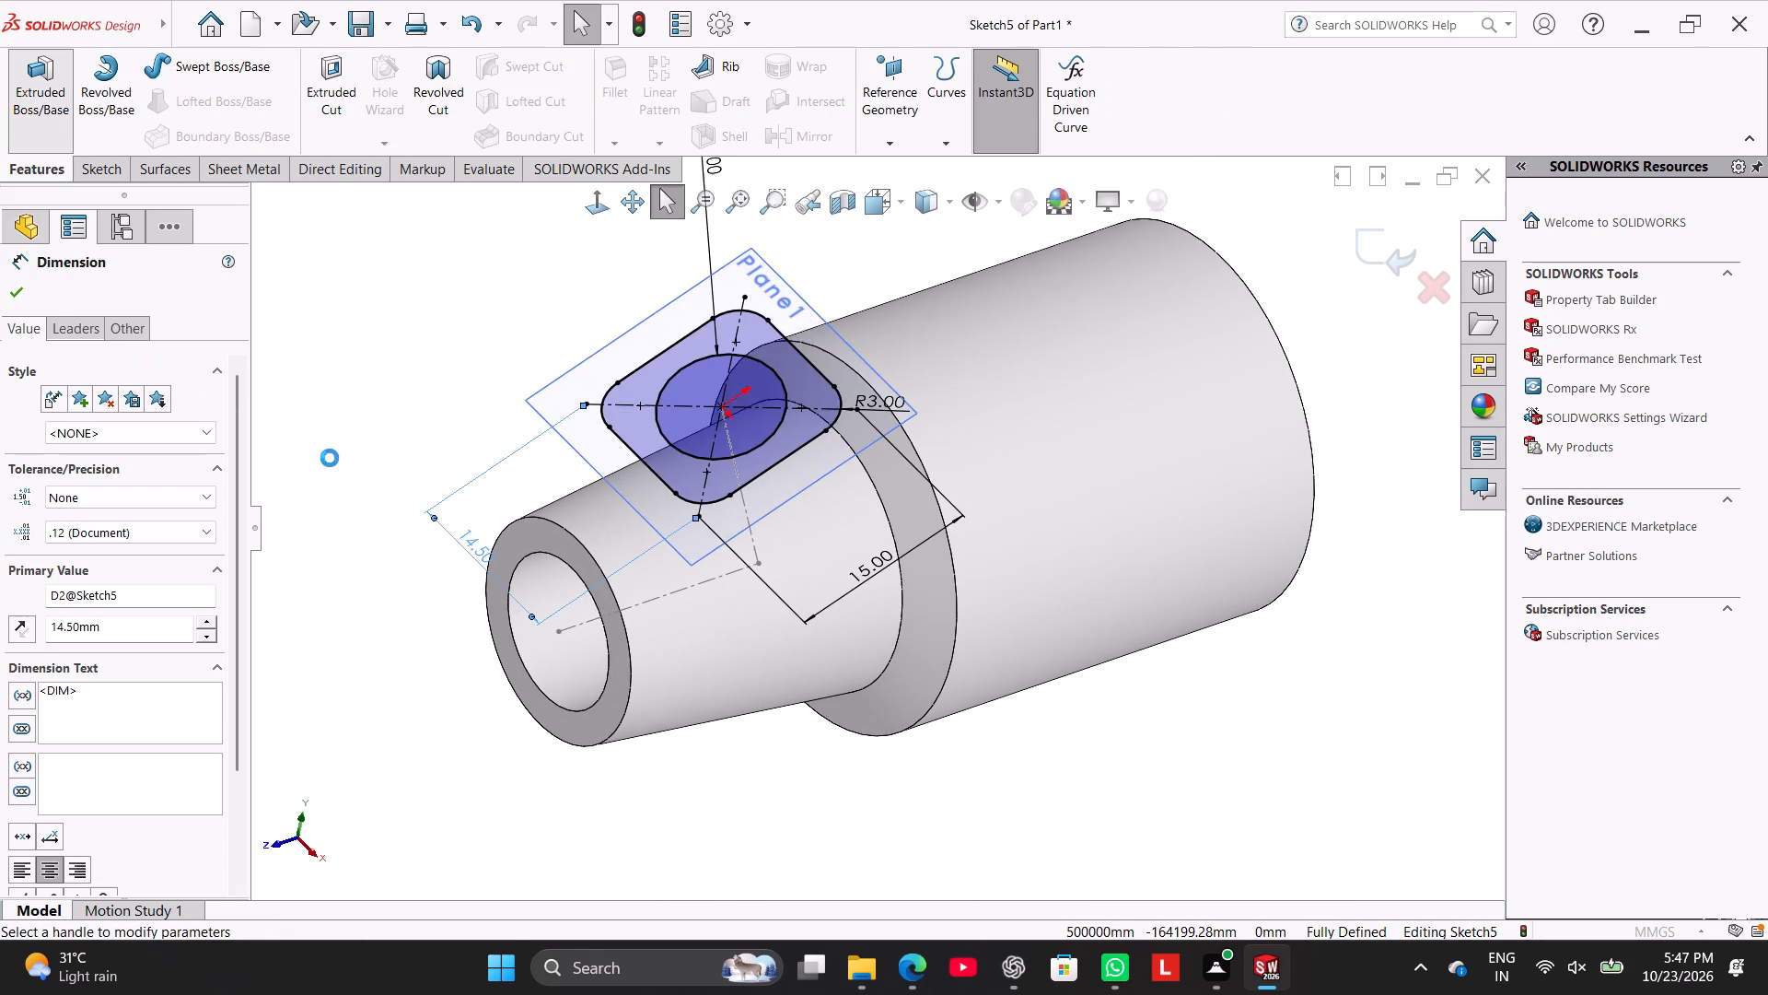
click(129, 420)
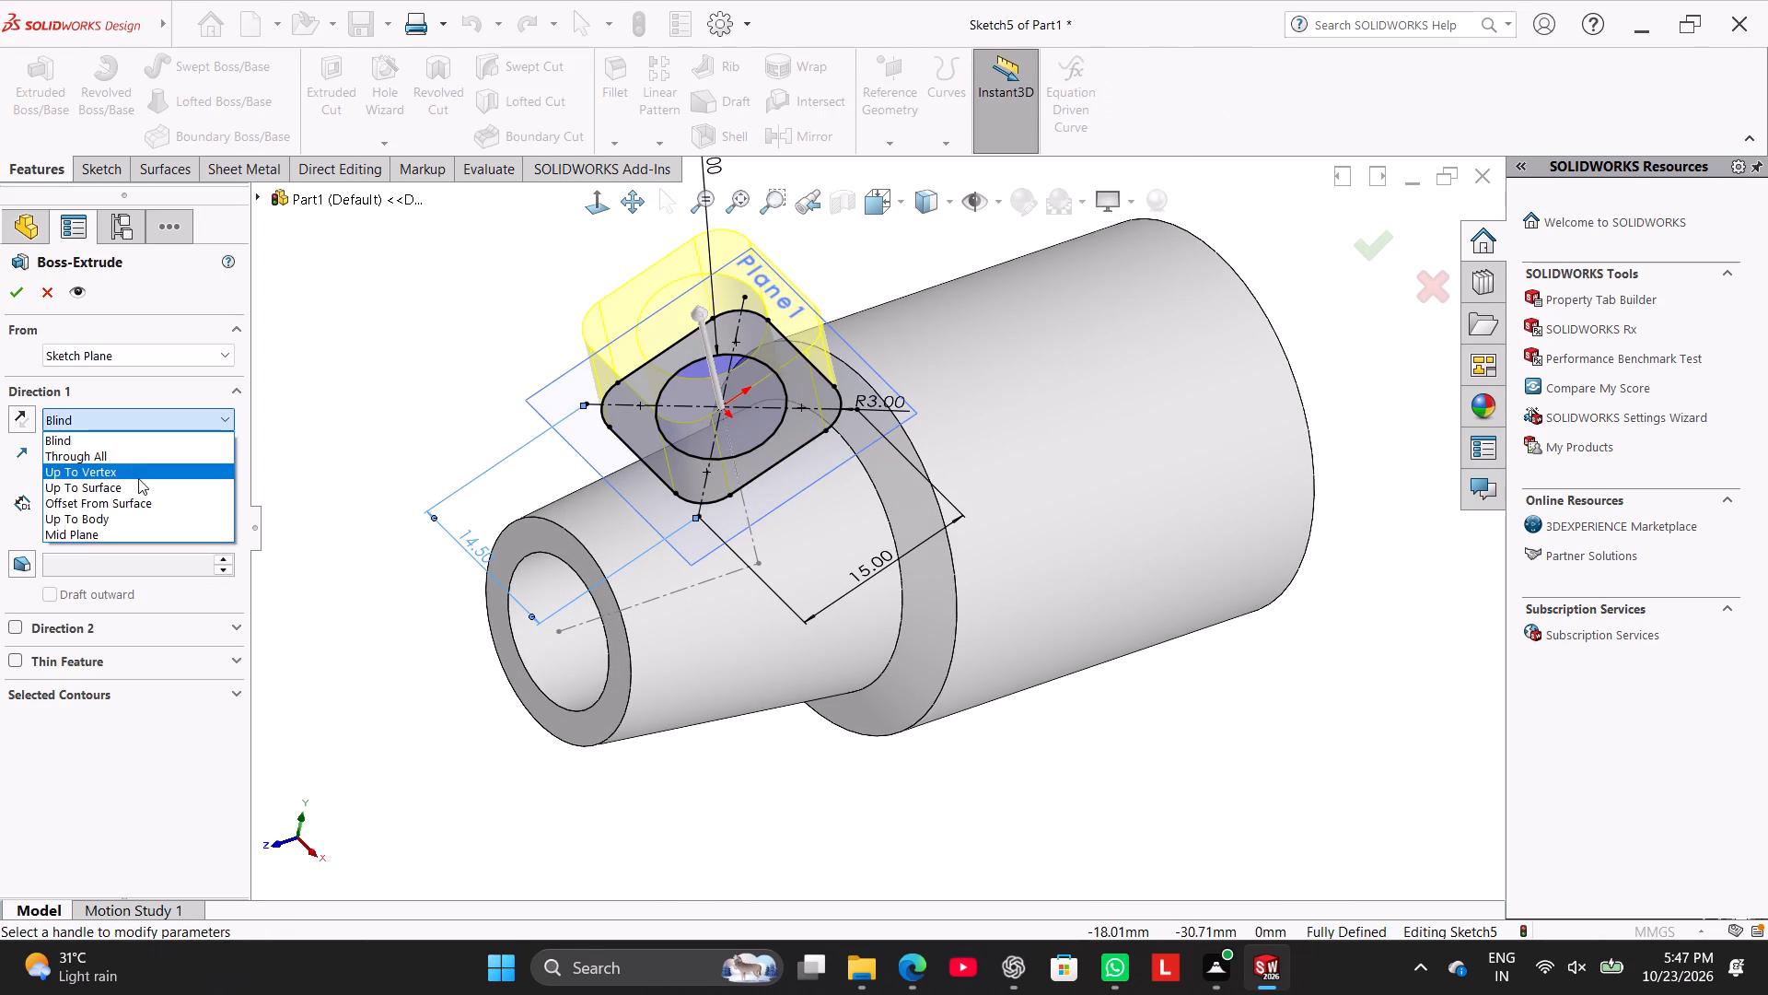
click(29, 414)
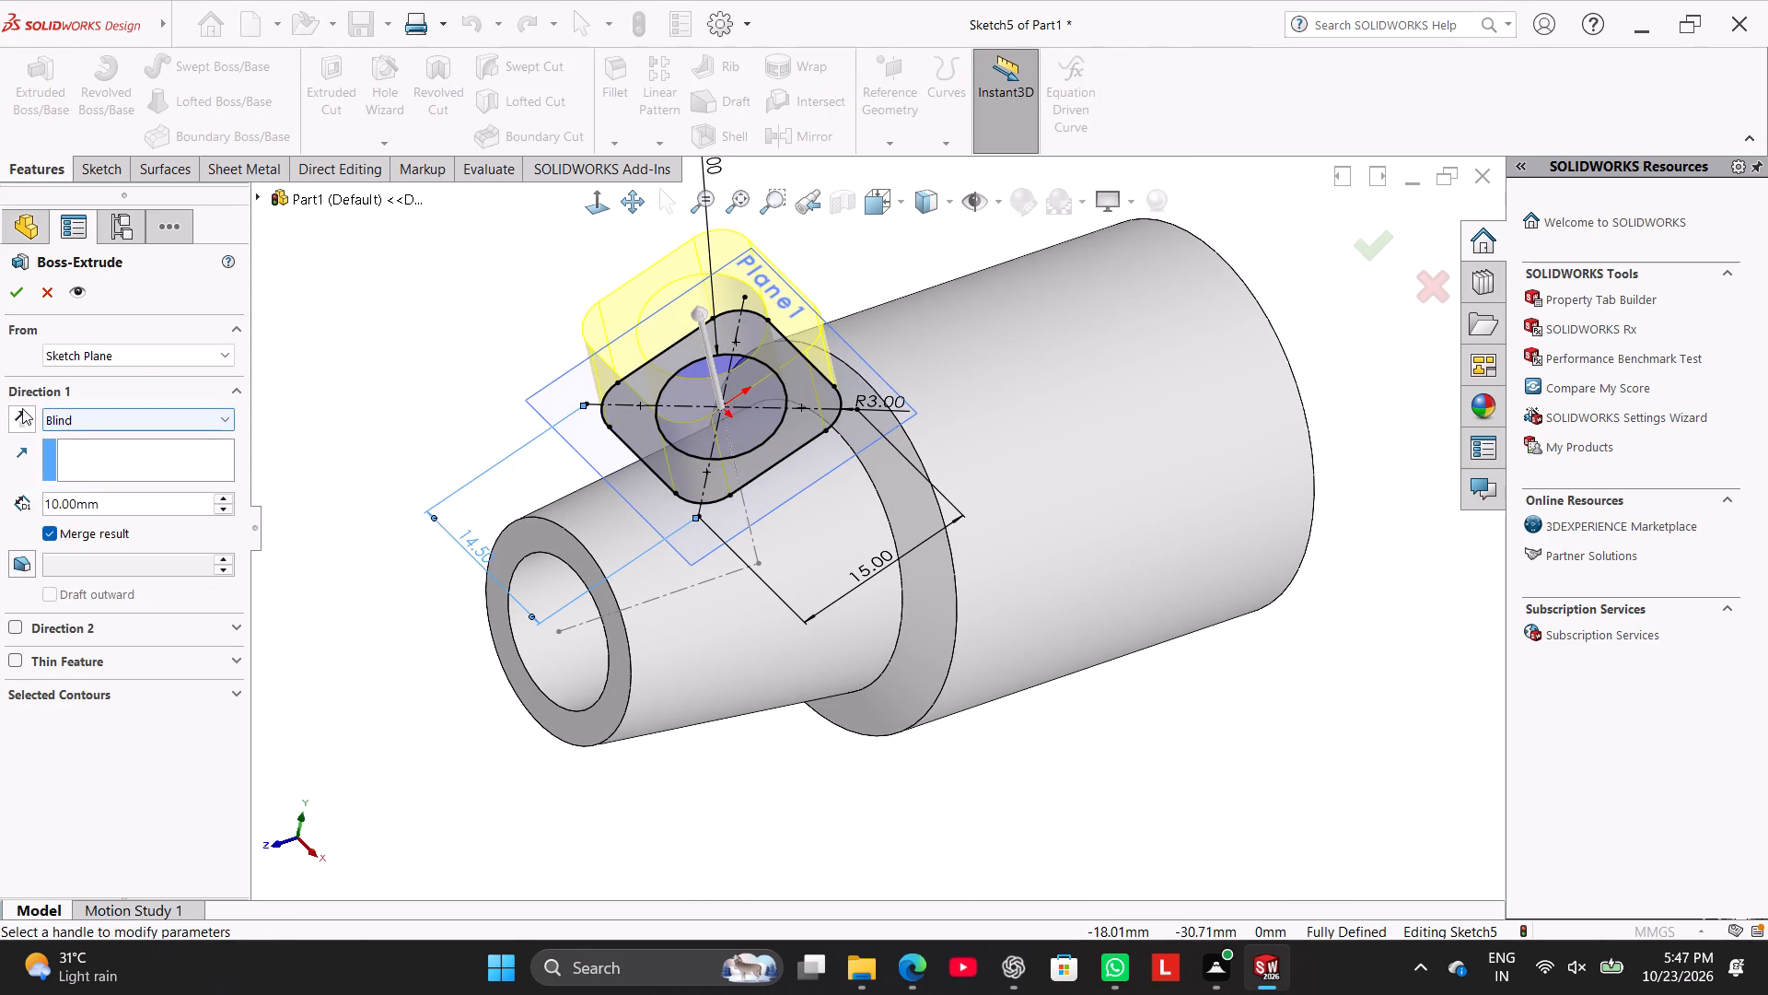
click(22, 408)
click(80, 424)
click(95, 471)
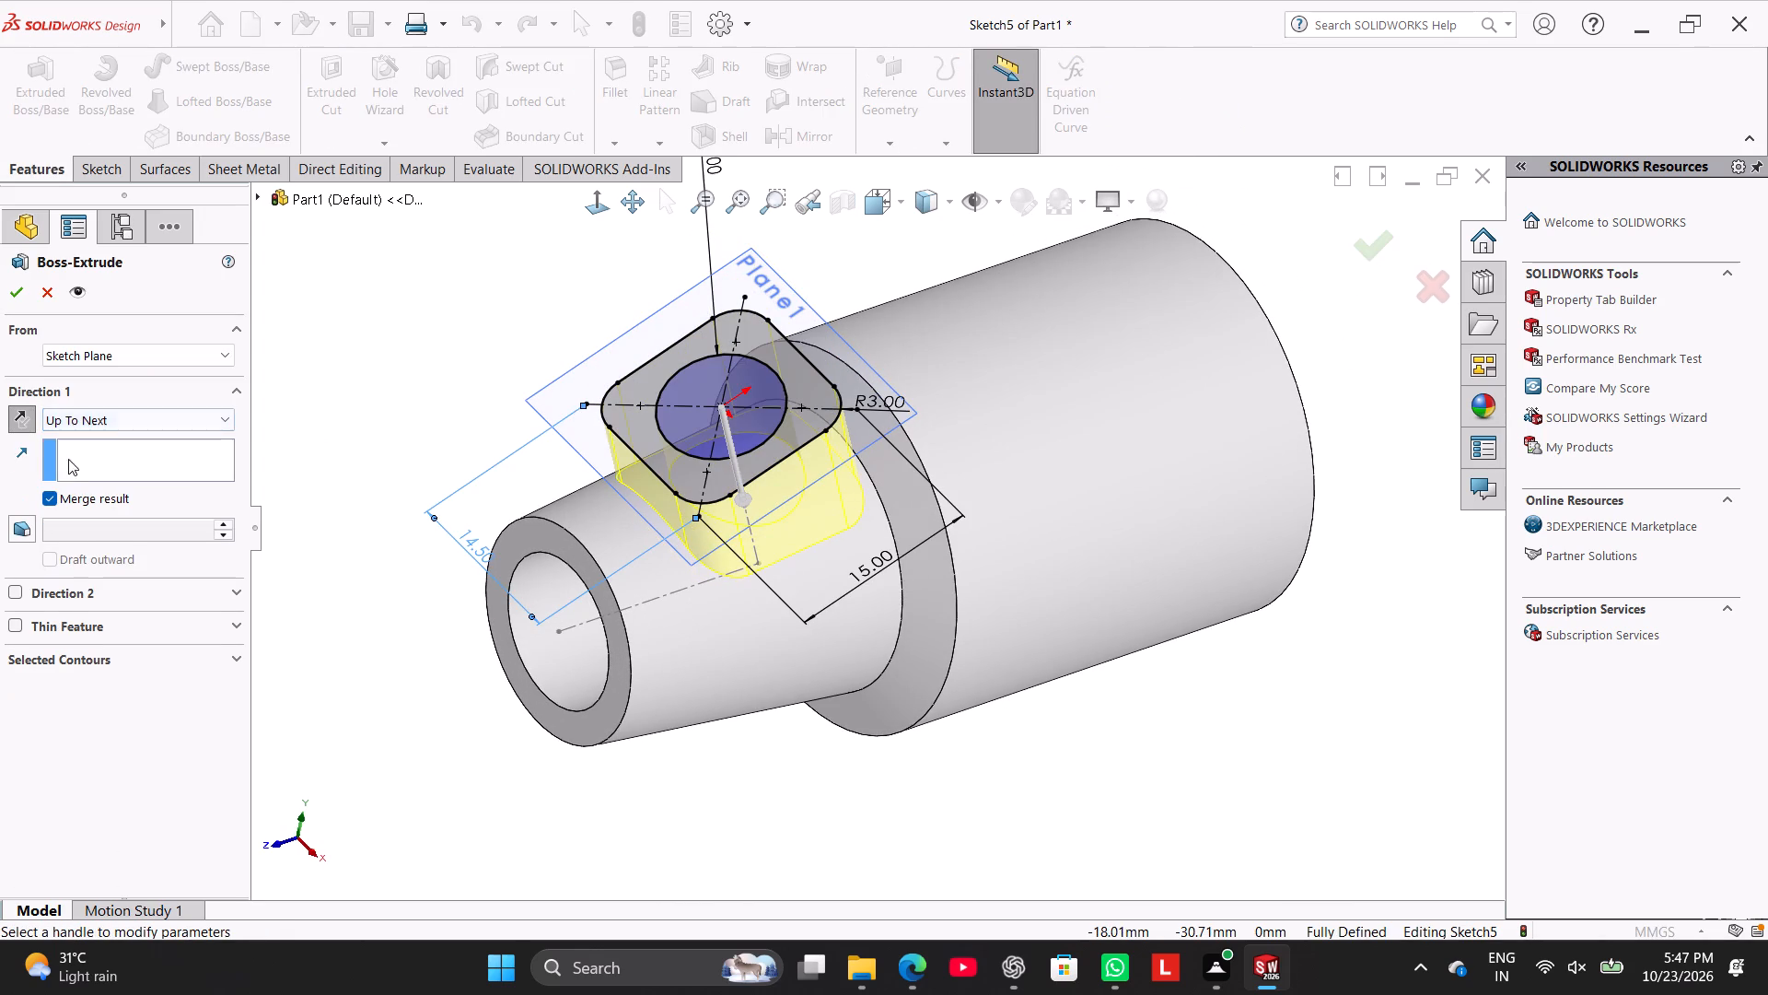
click(16, 291)
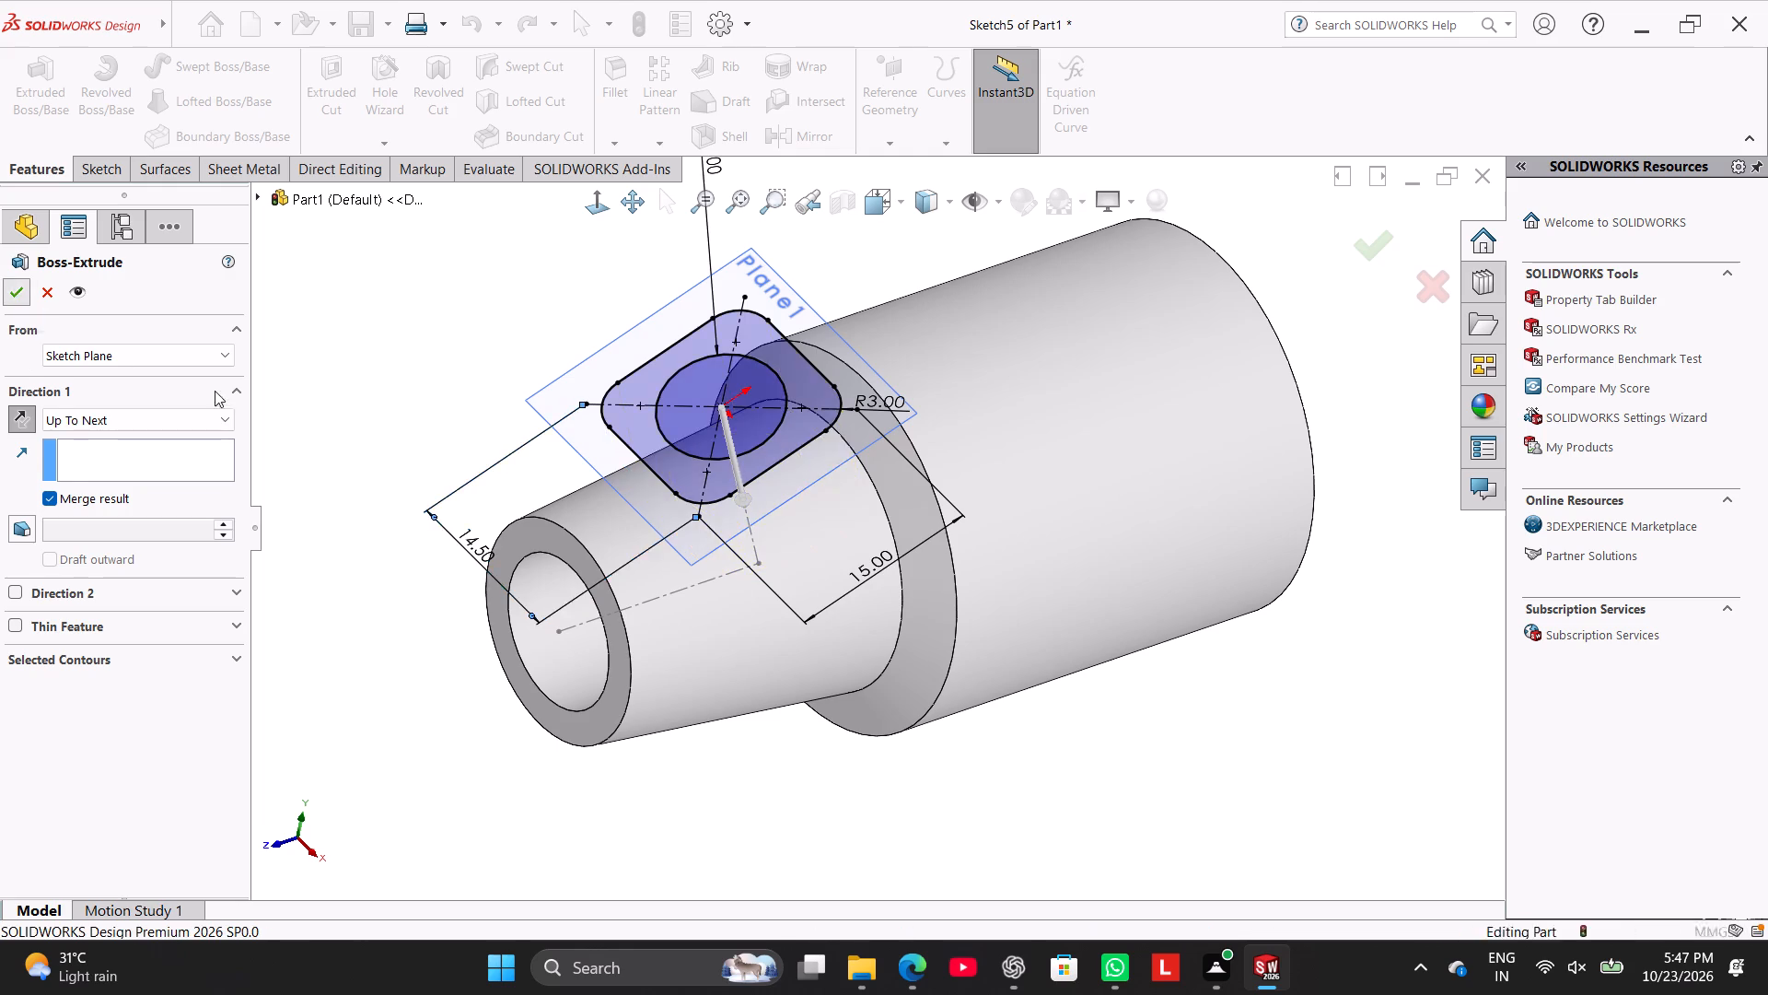
click(591, 746)
Hide the inclined reference plane and the centreline sketch, leaving the part in isometric view.
right_click(704, 308)
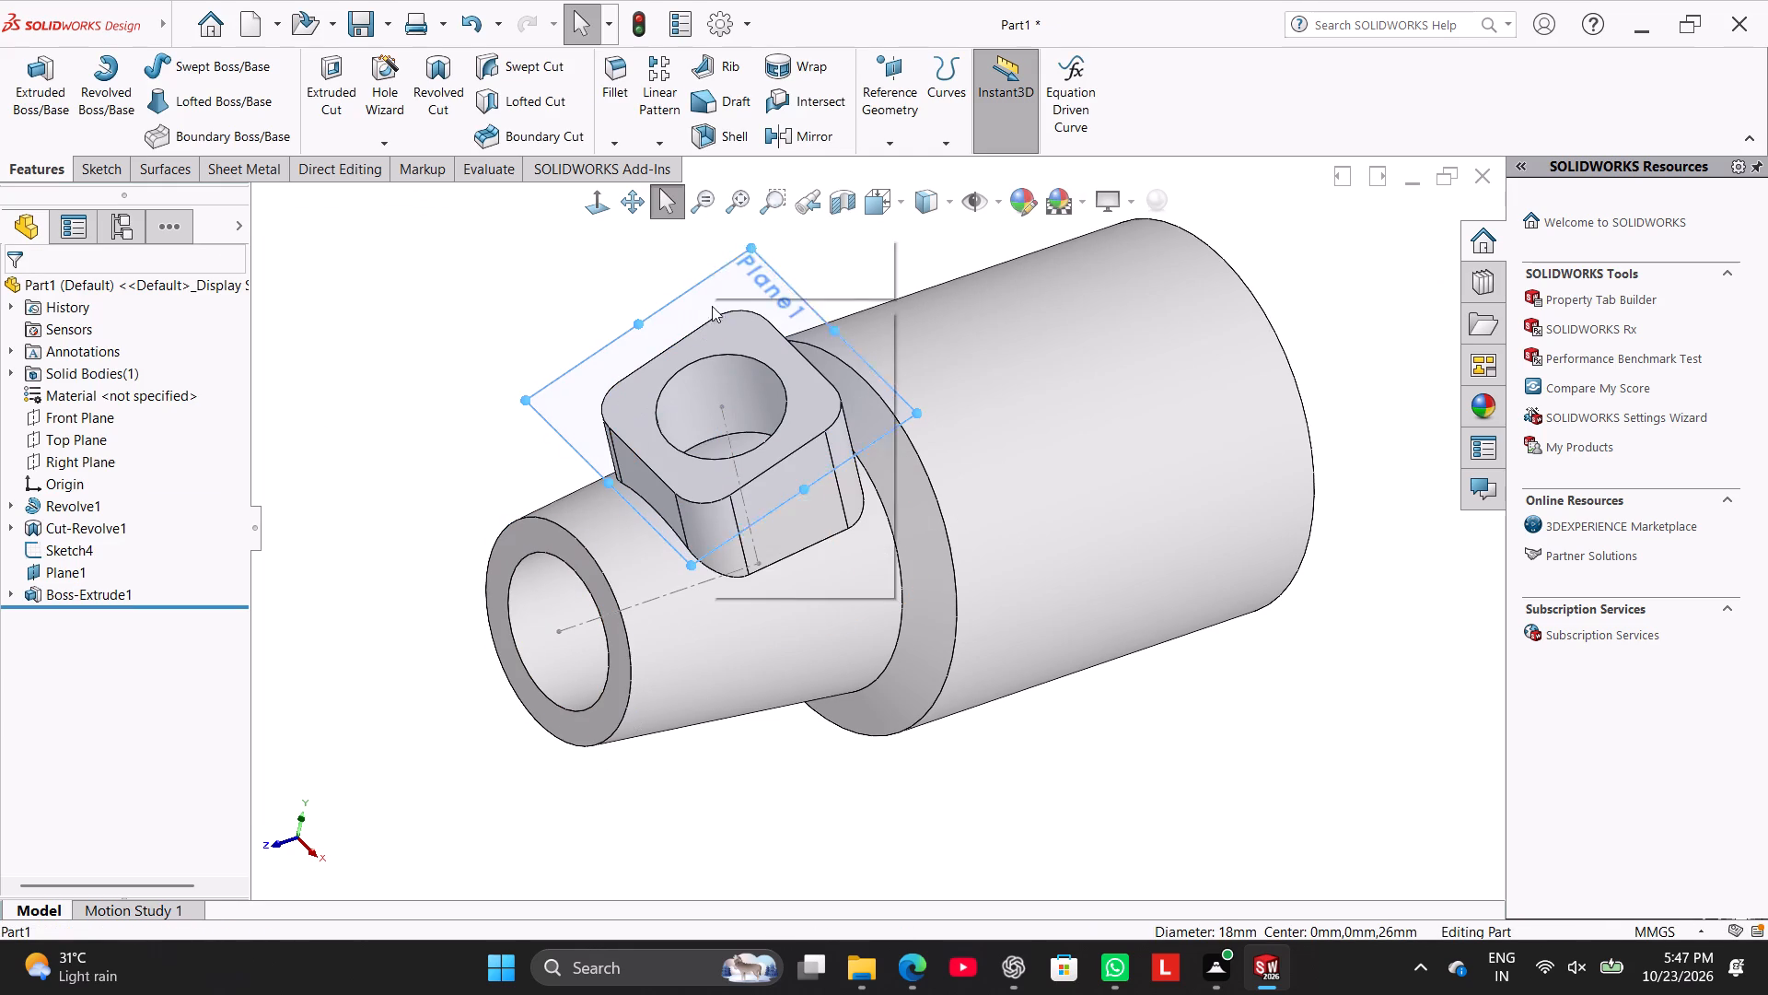
click(787, 282)
click(524, 335)
right_drag(509, 463, 680, 338)
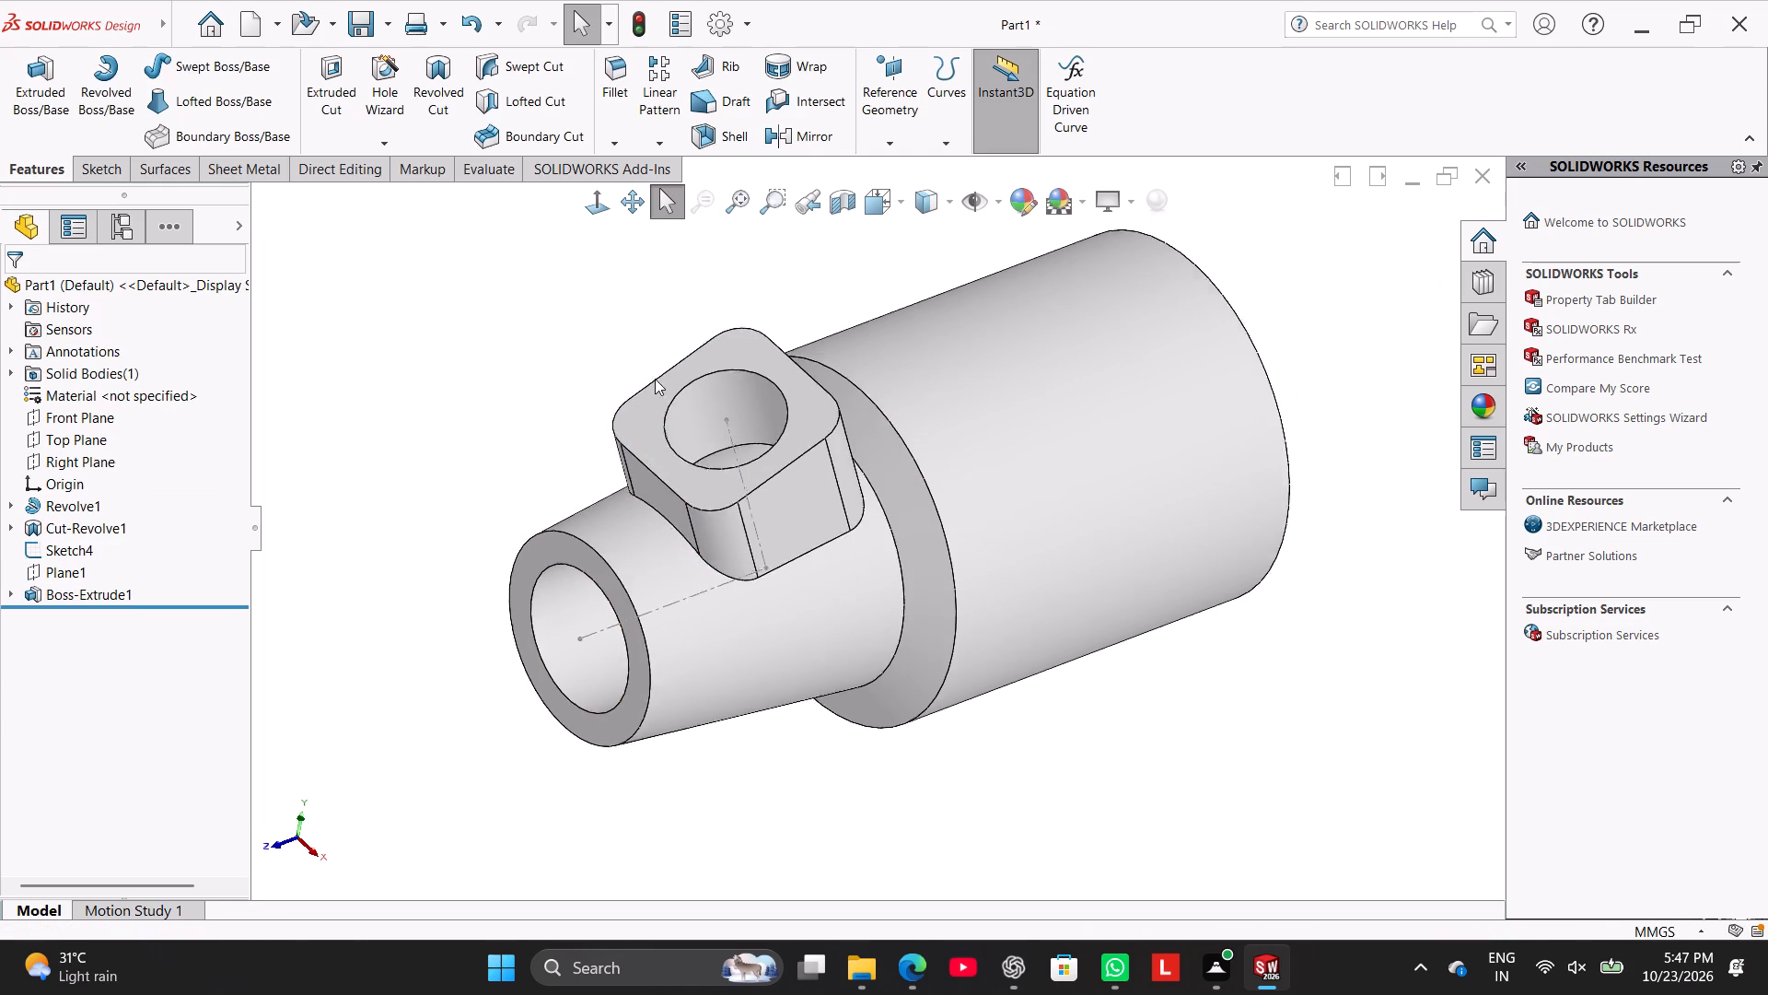
click(413, 527)
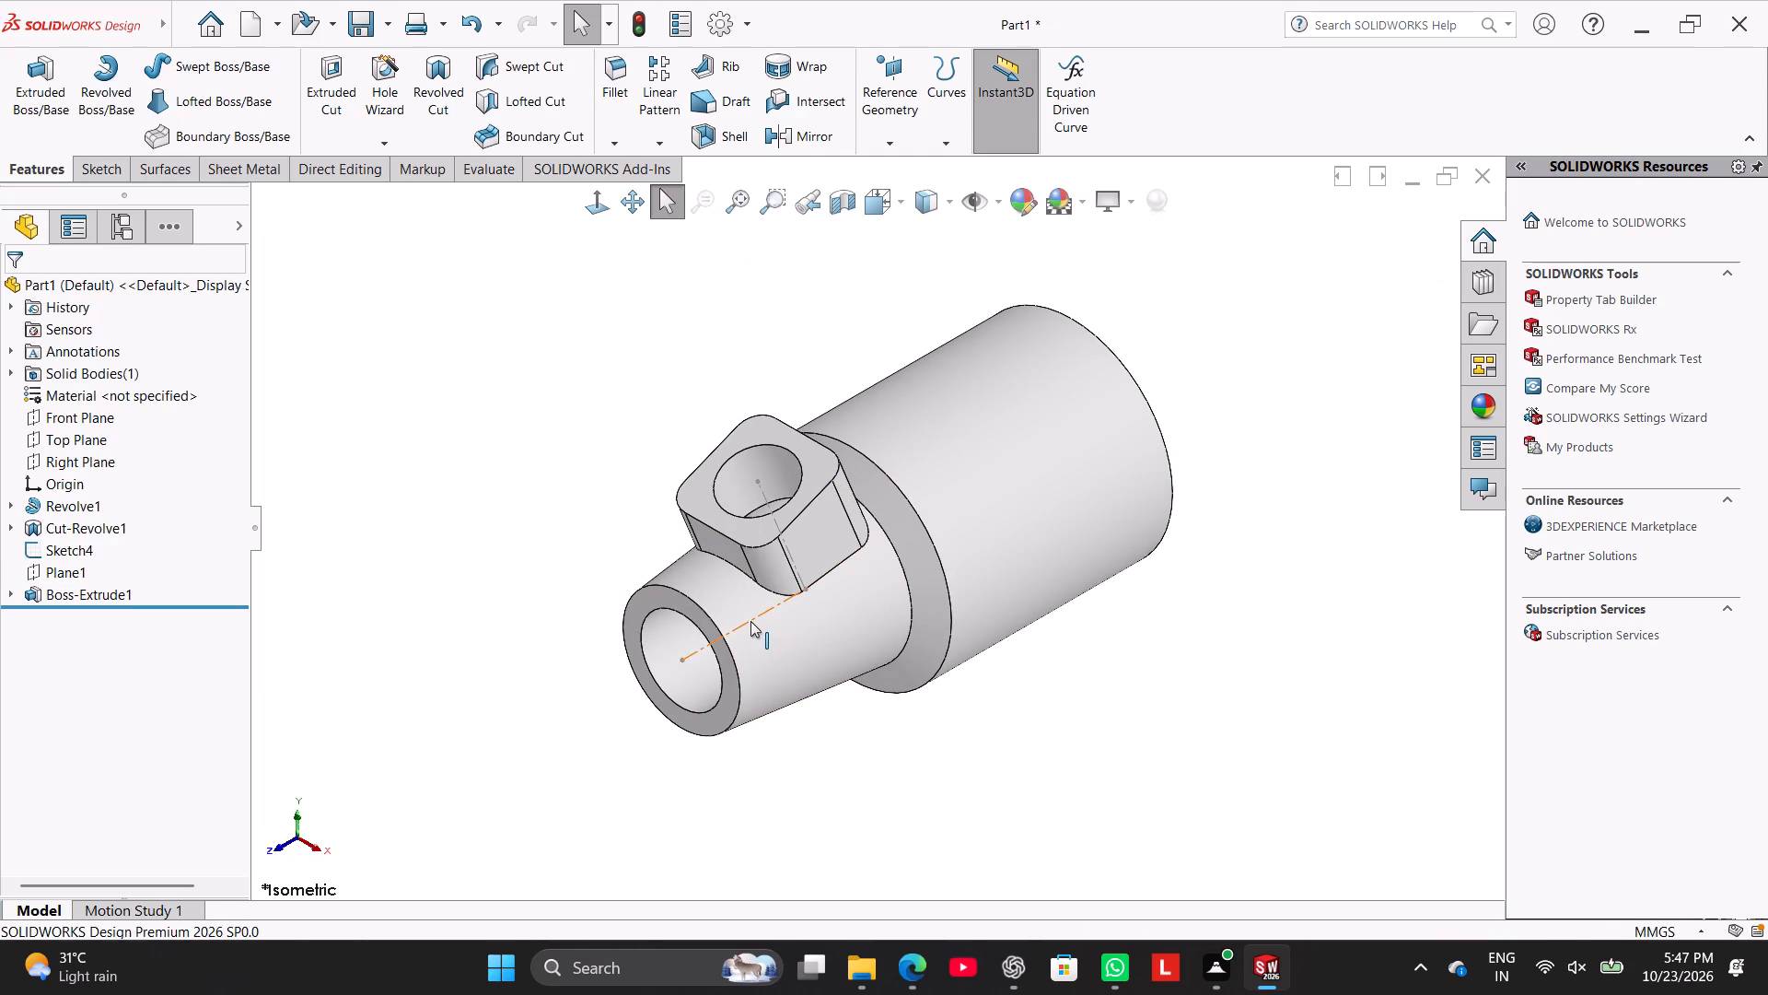
right_click(750, 621)
click(803, 586)
click(542, 479)
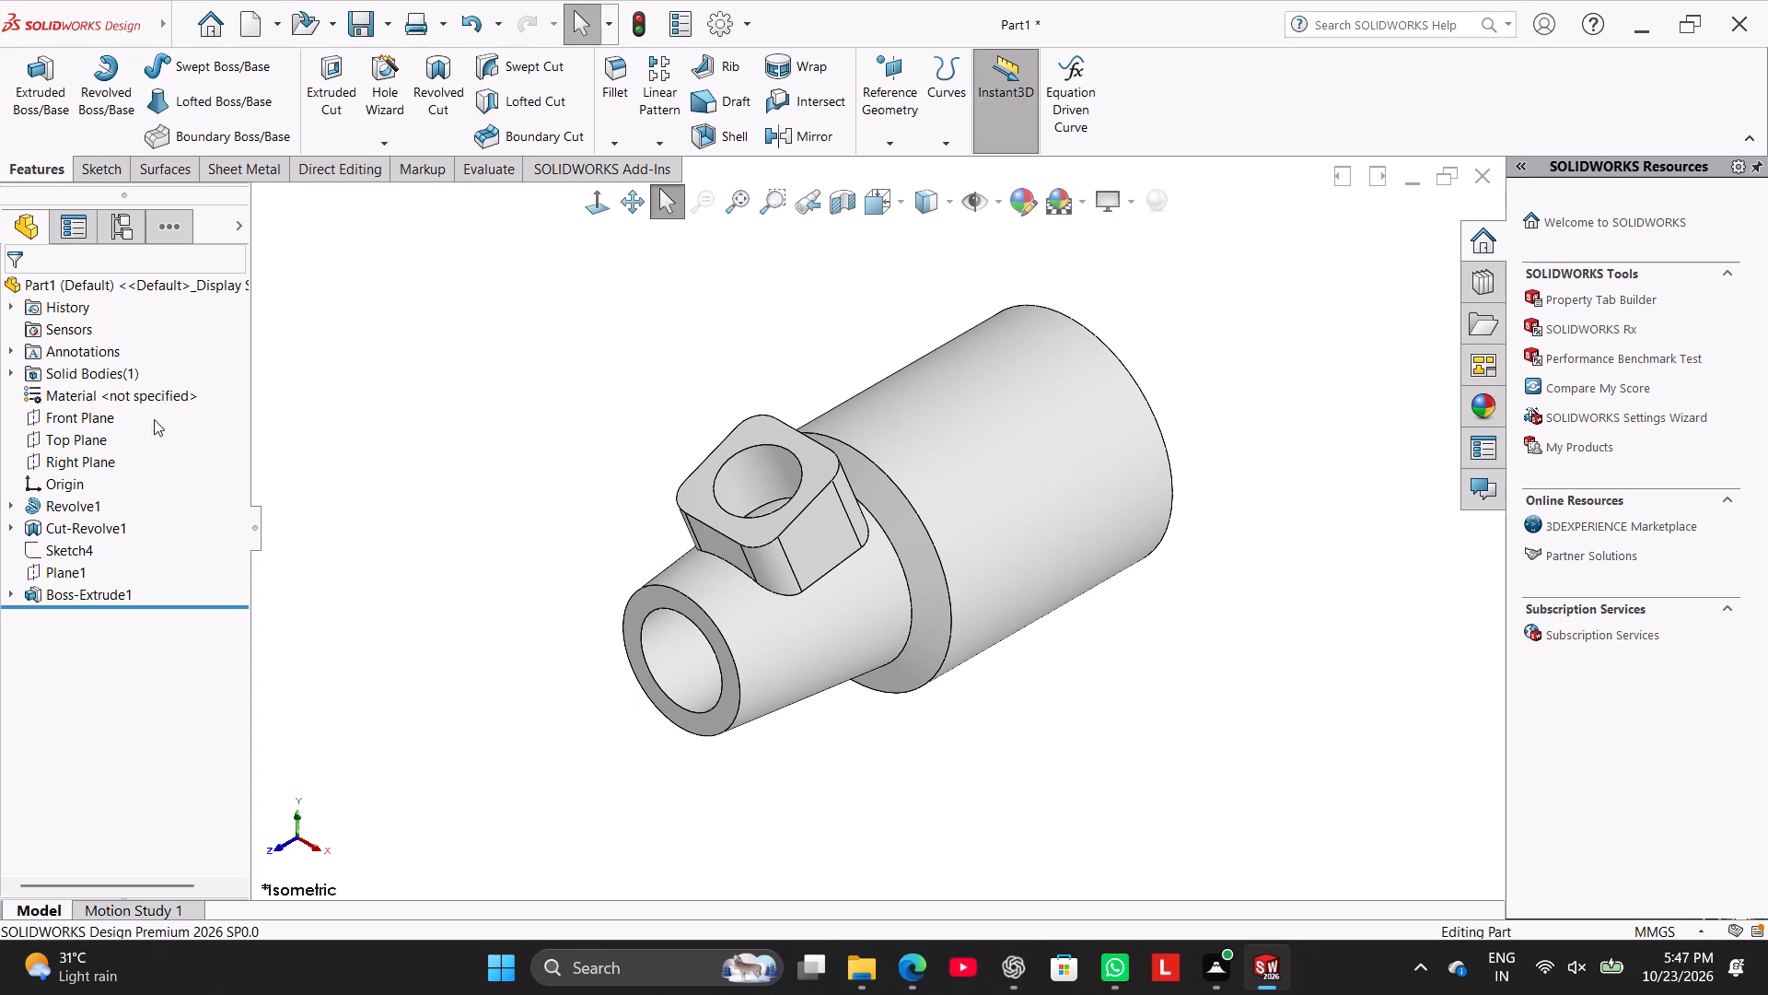
Create a reference plane offset 54 mm above the Top Plane.
click(101, 436)
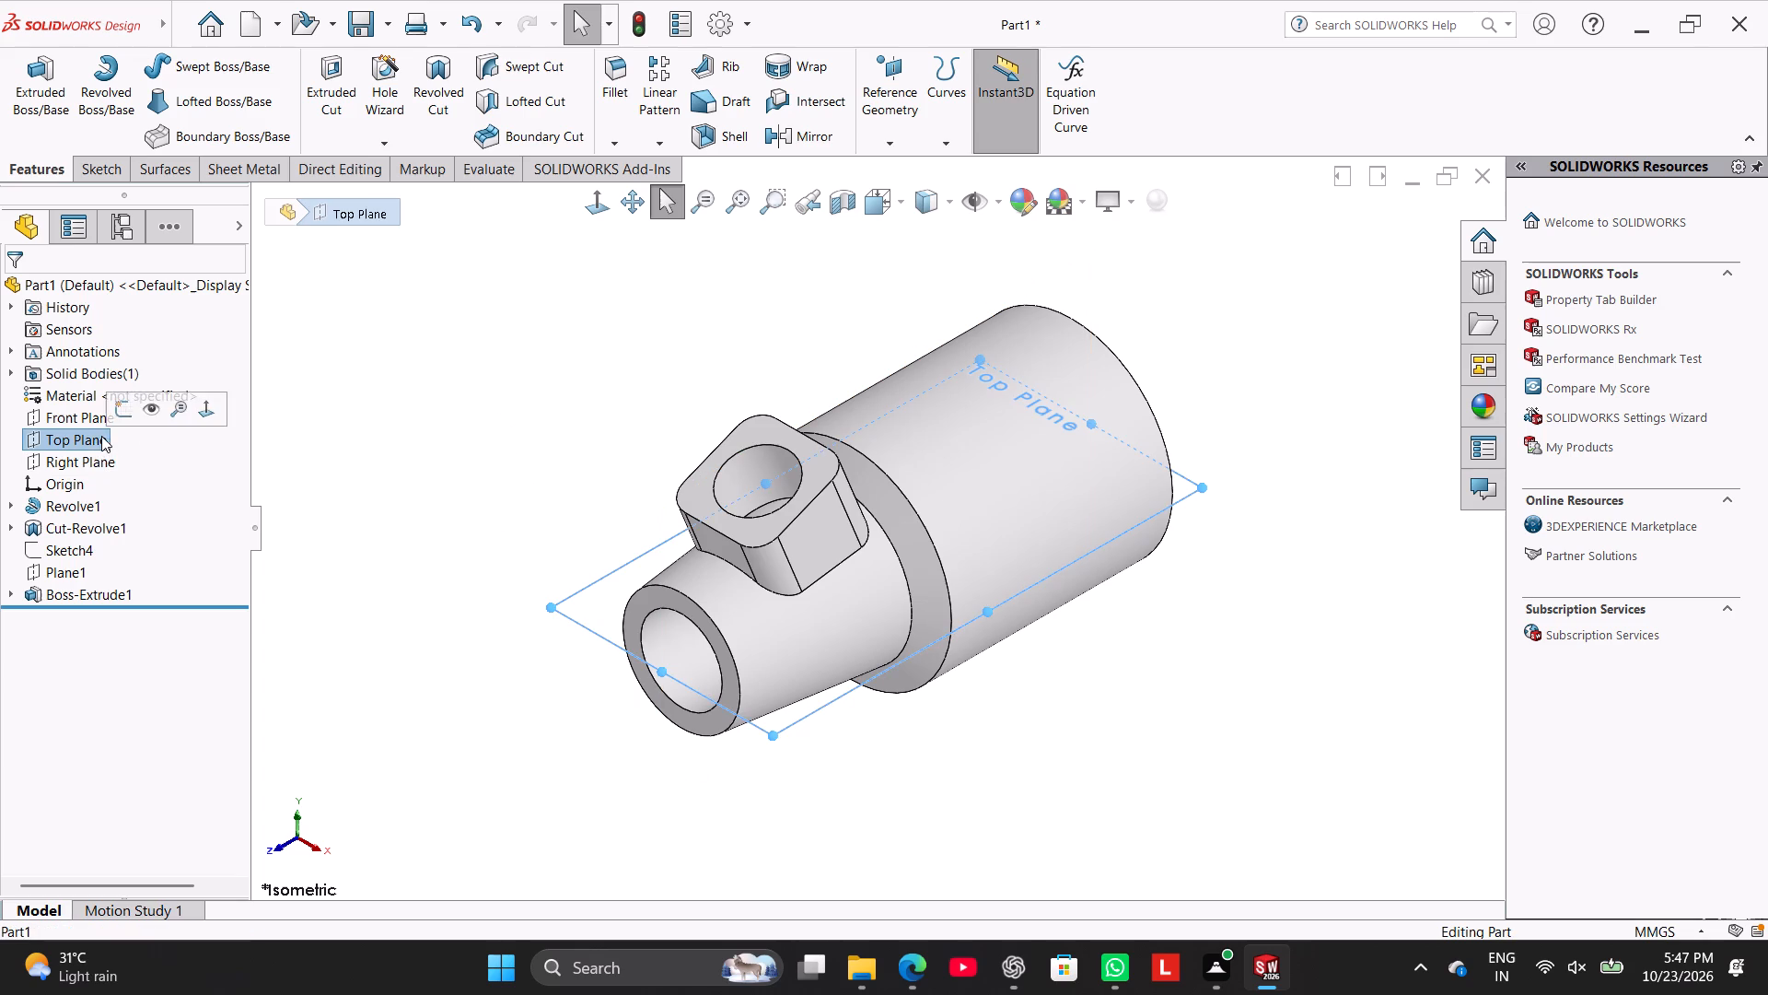
click(902, 88)
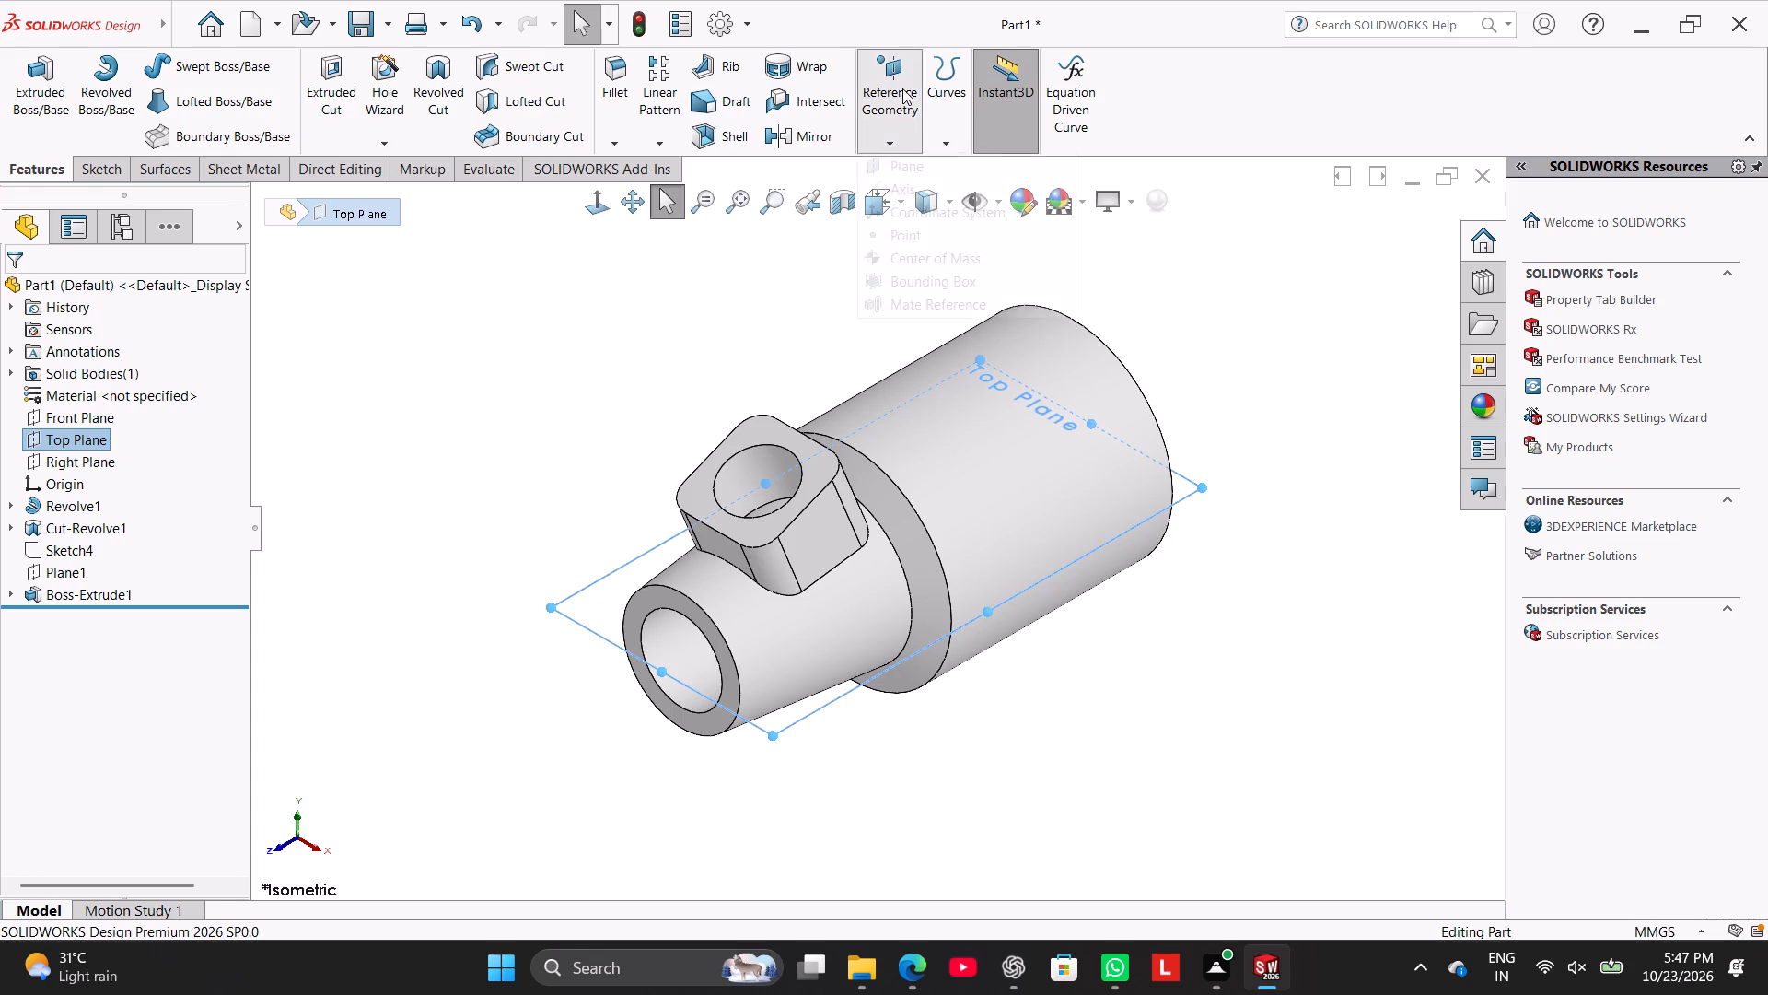
drag(911, 159, 920, 157)
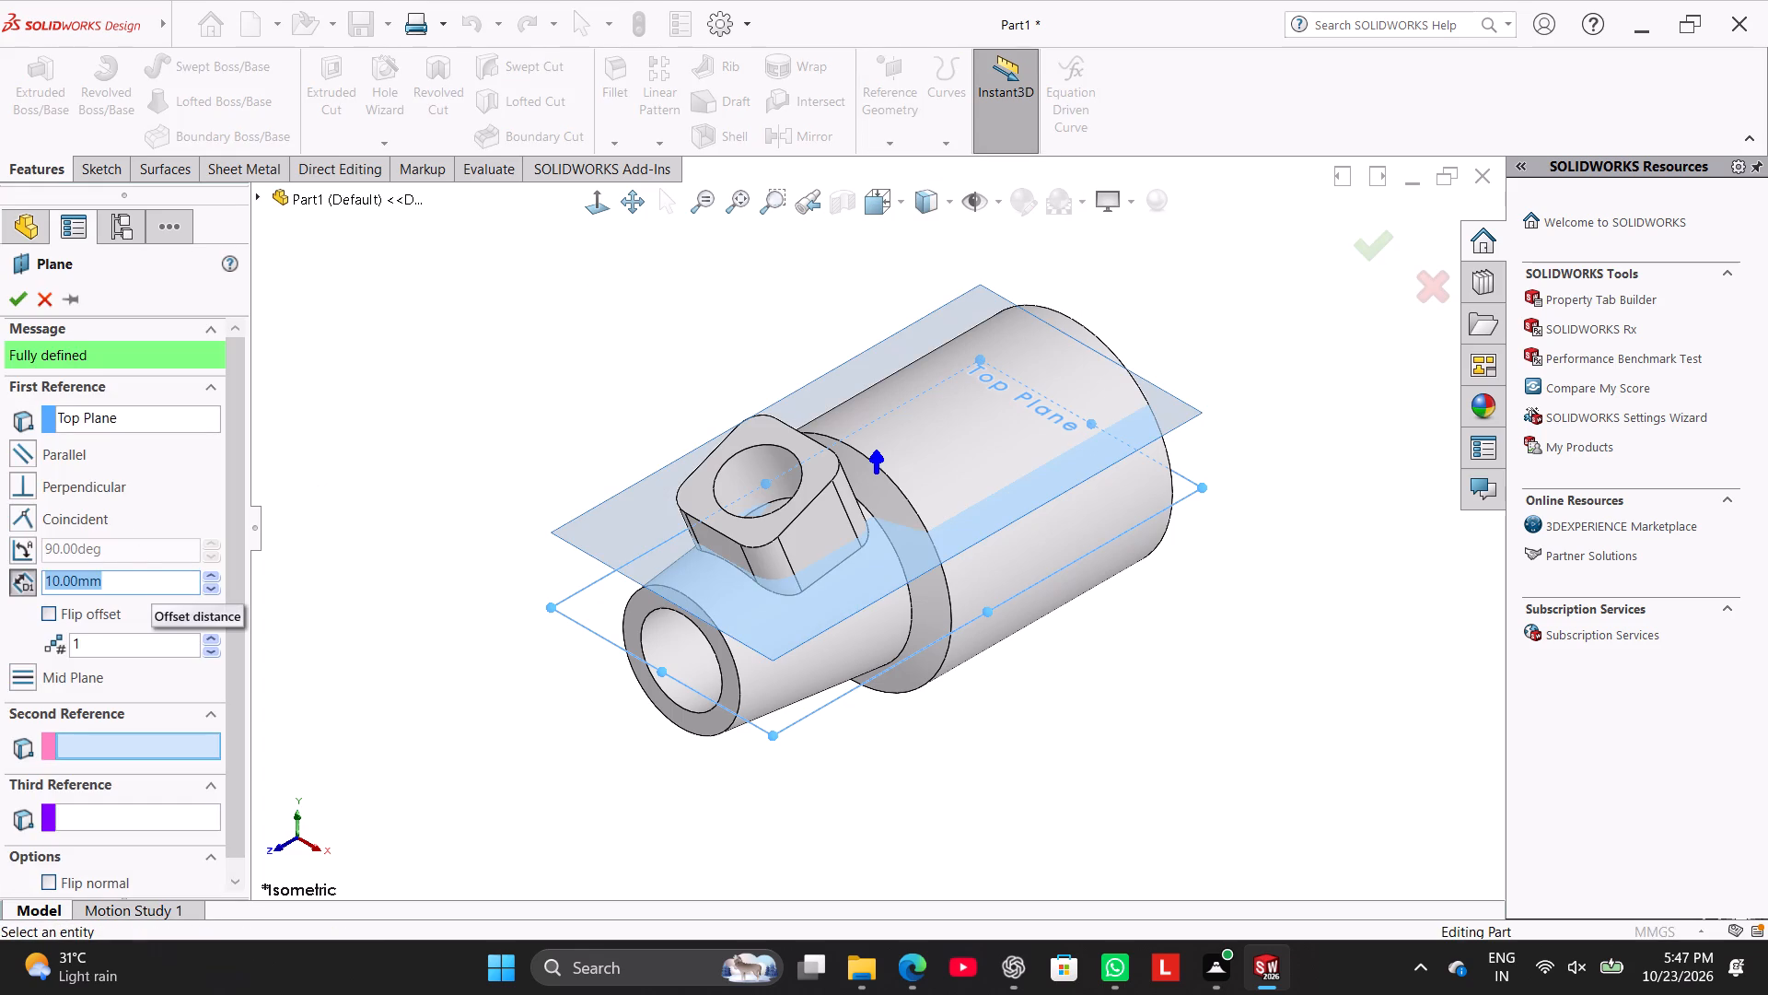
text(54)
key(Return)
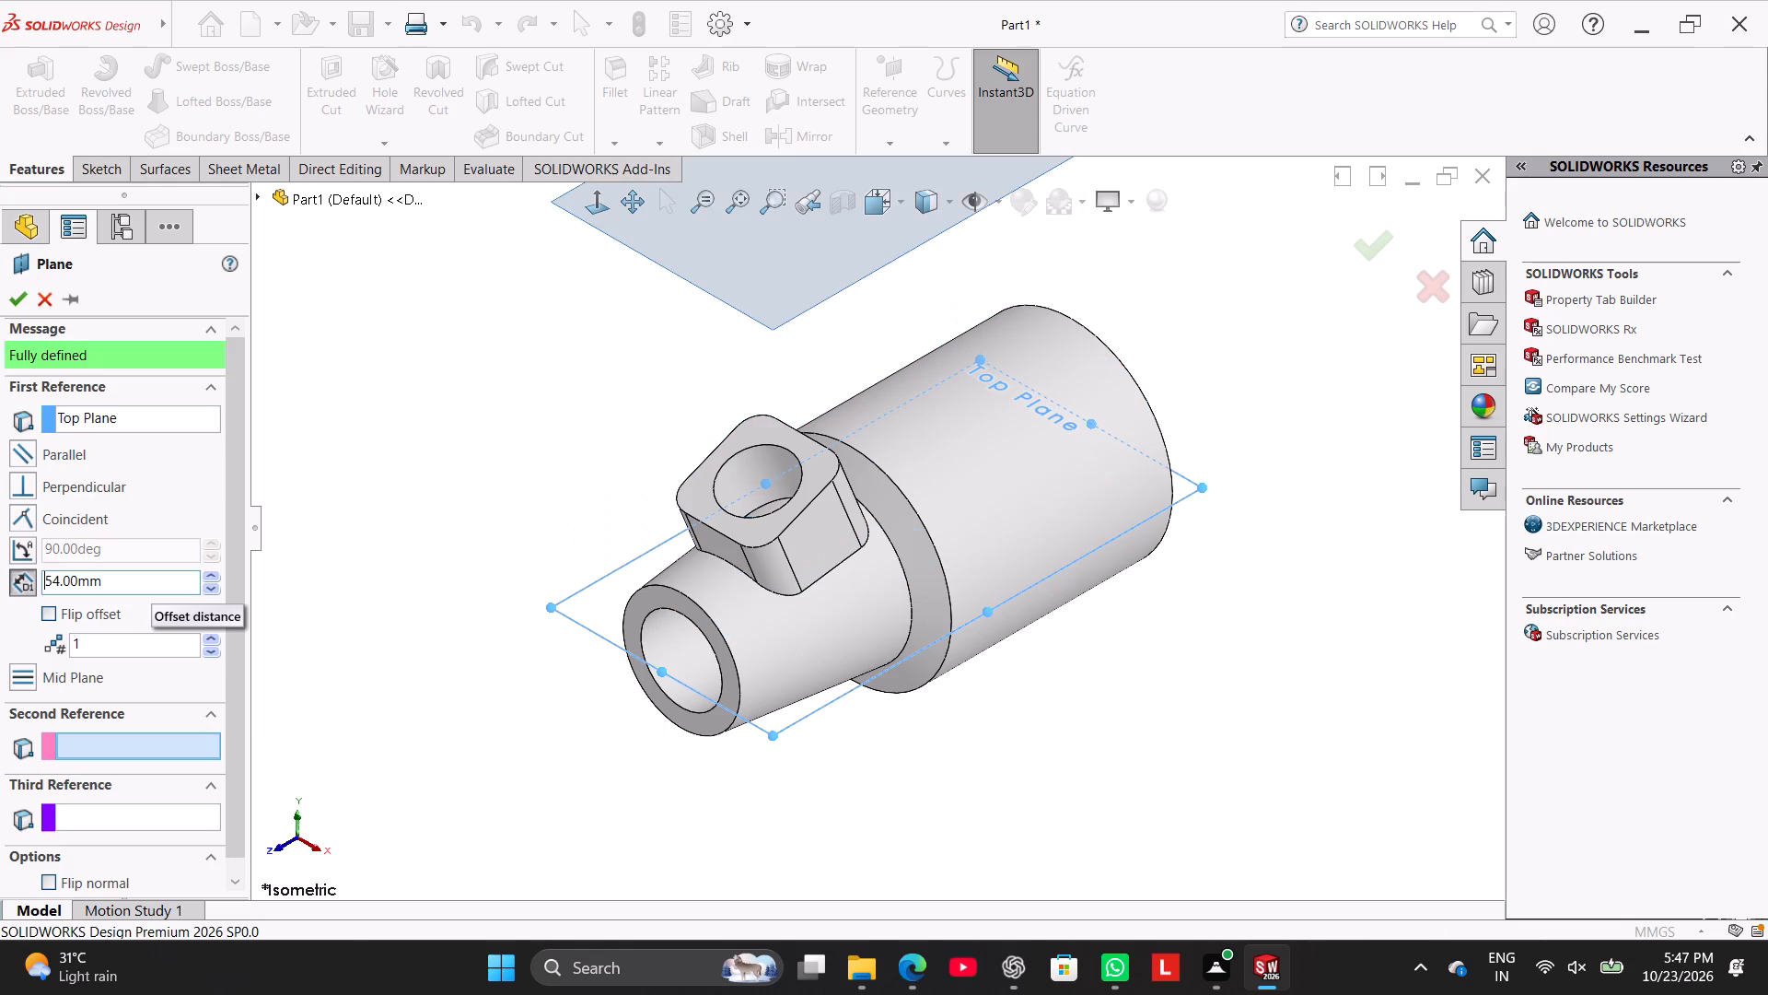
click(17, 296)
click(451, 424)
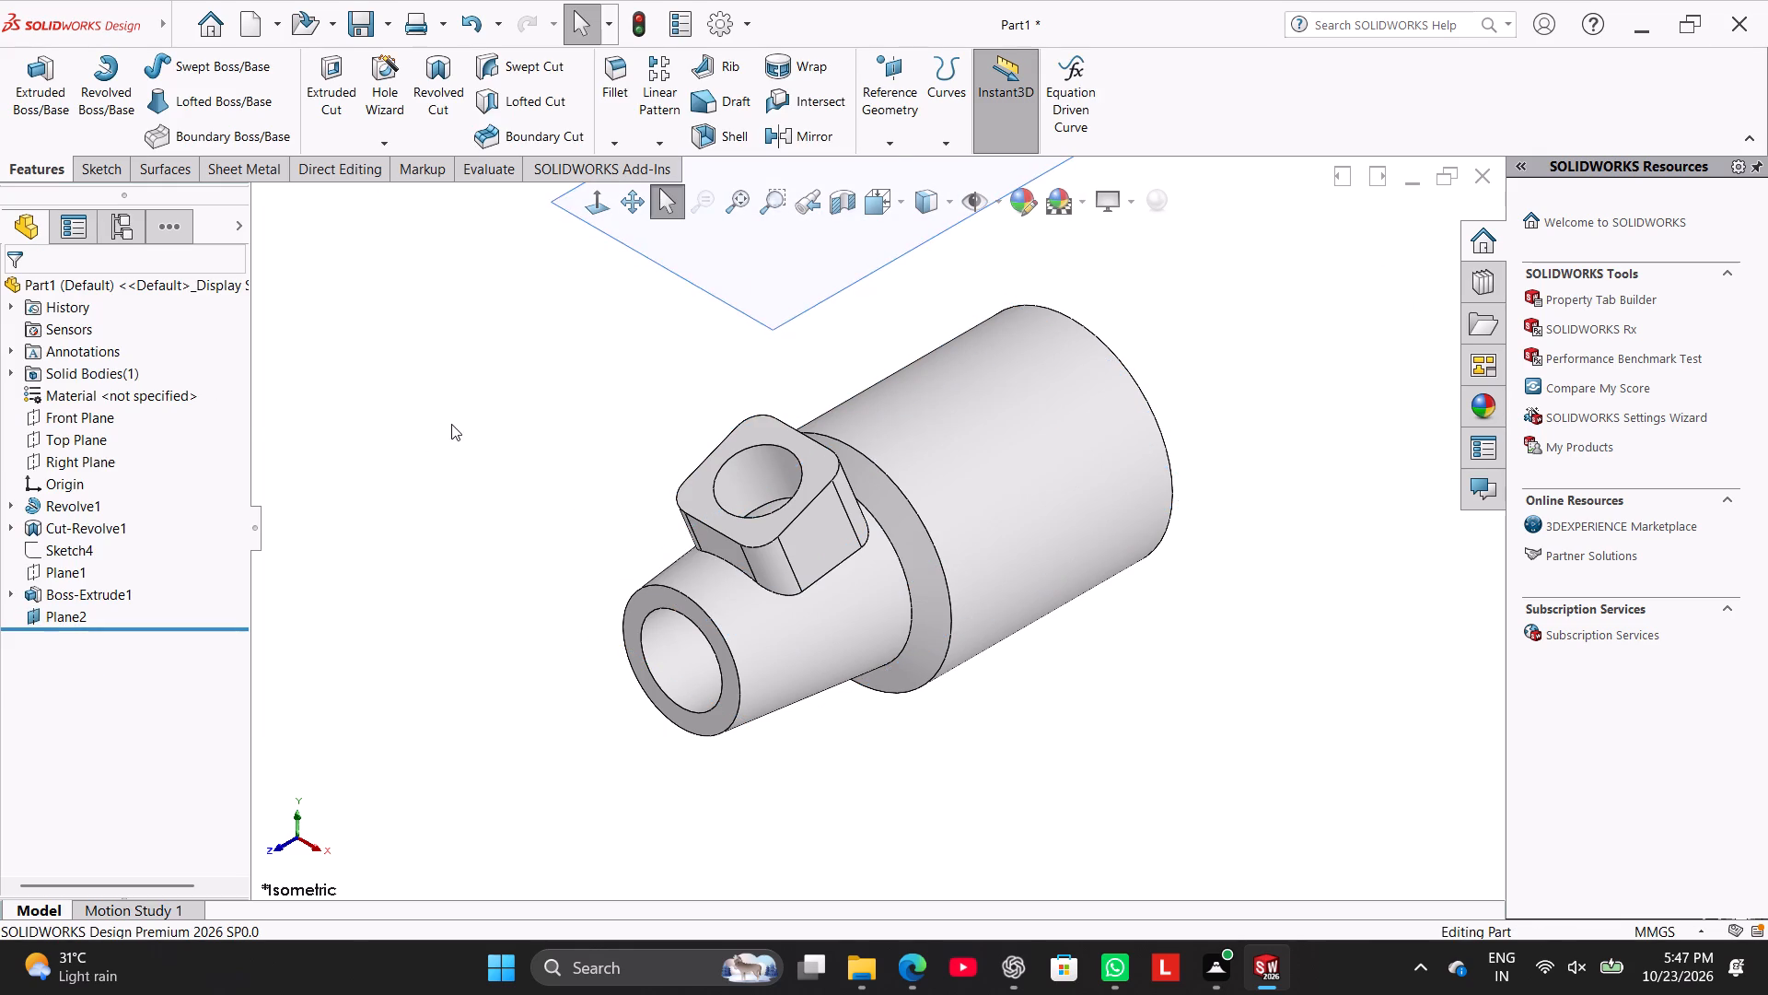
Start a new sketch on the plane offset above the Top Plane.
scroll(834, 341, up, 2)
right_click(837, 341)
click(885, 320)
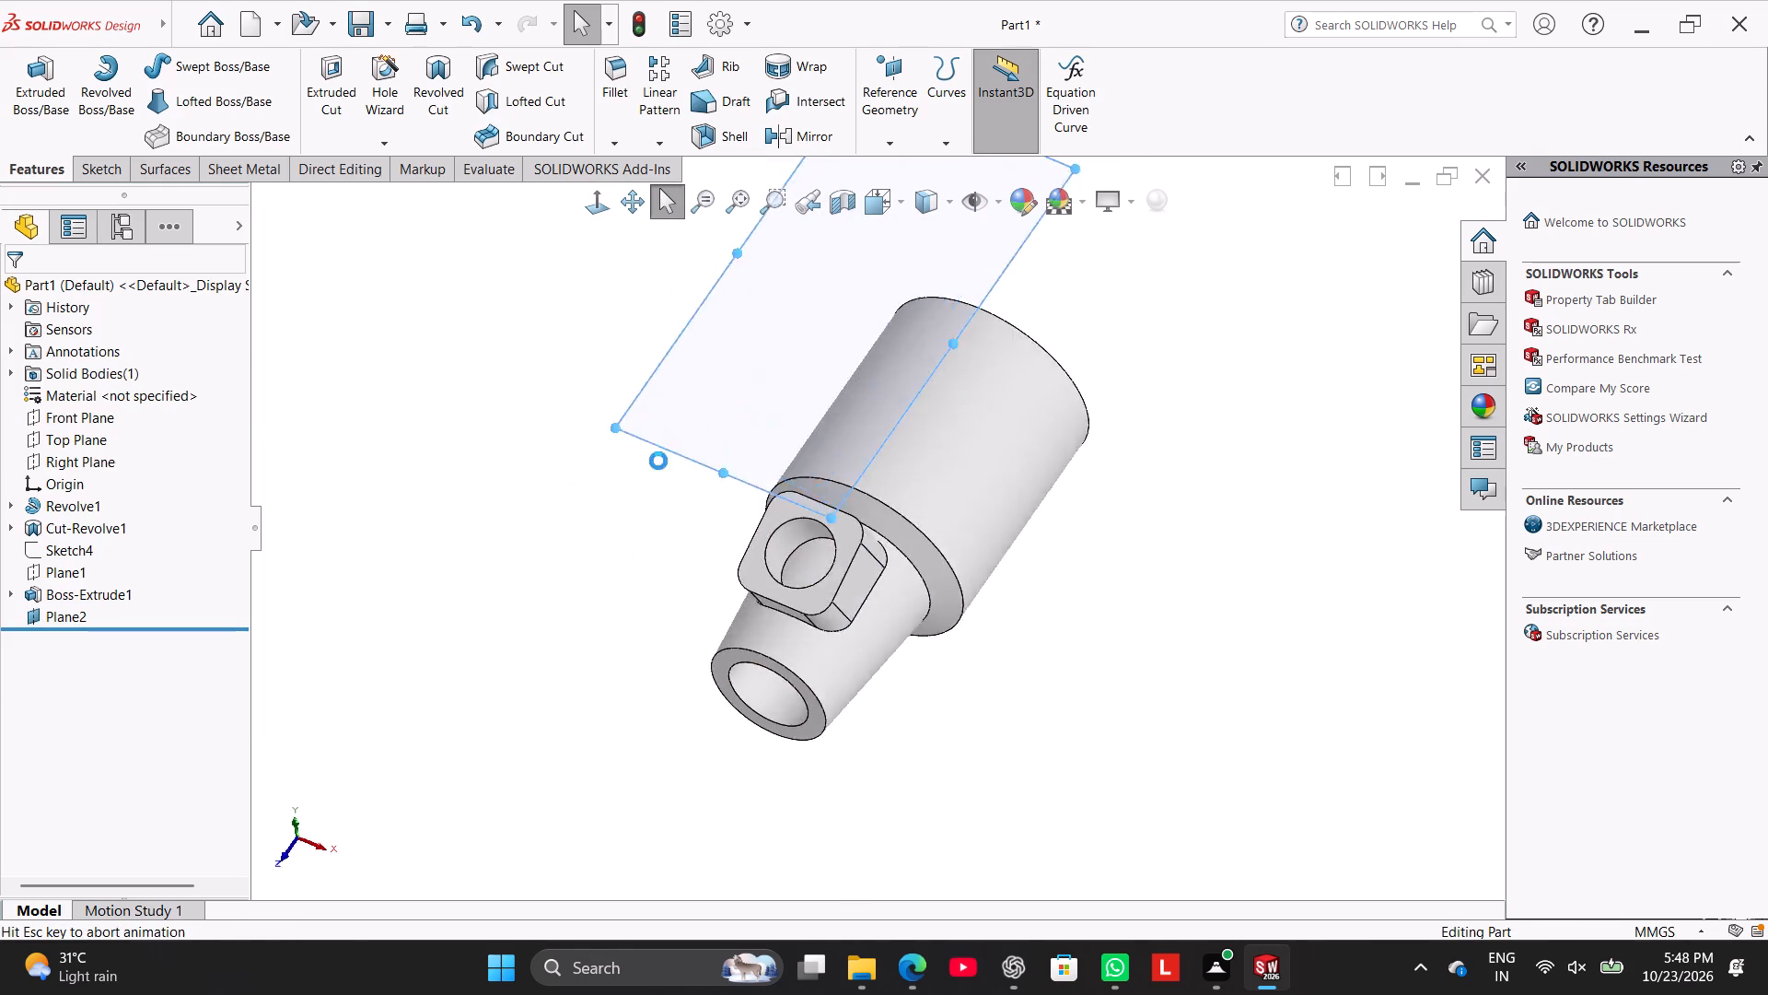
click(419, 547)
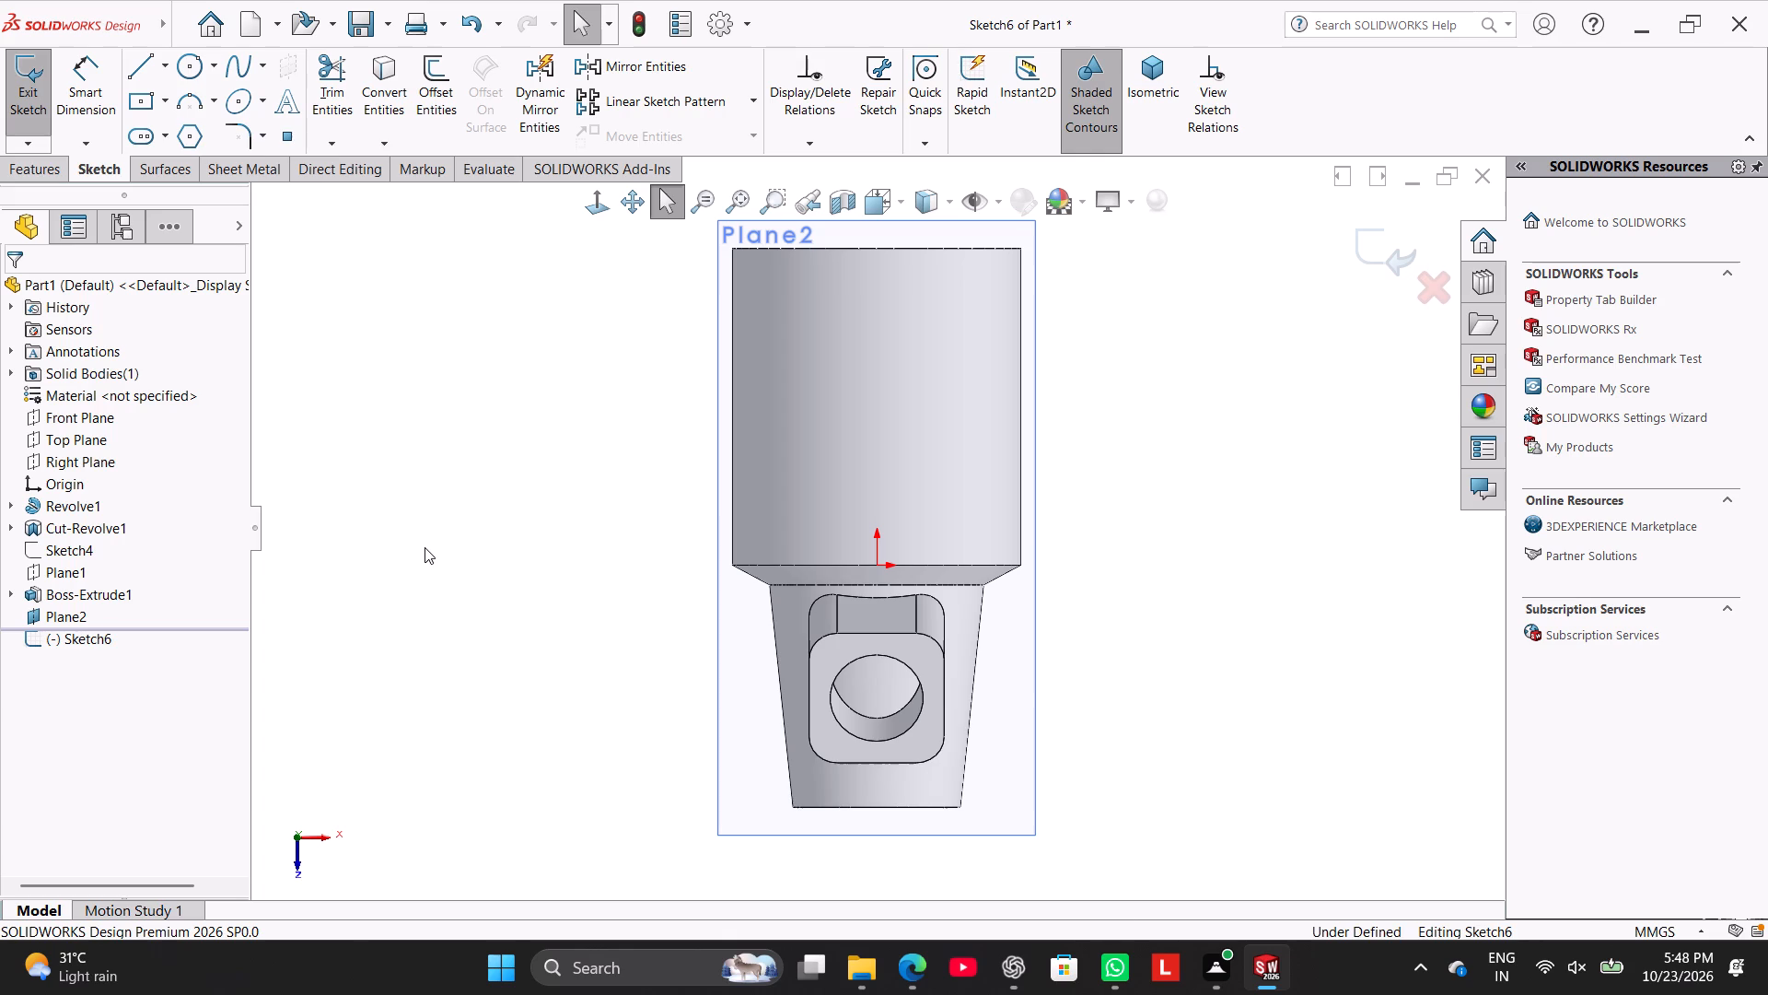
Sketch a horizontal line about 49.5 mm long through the origin, extending past both sides of the body.
click(146, 60)
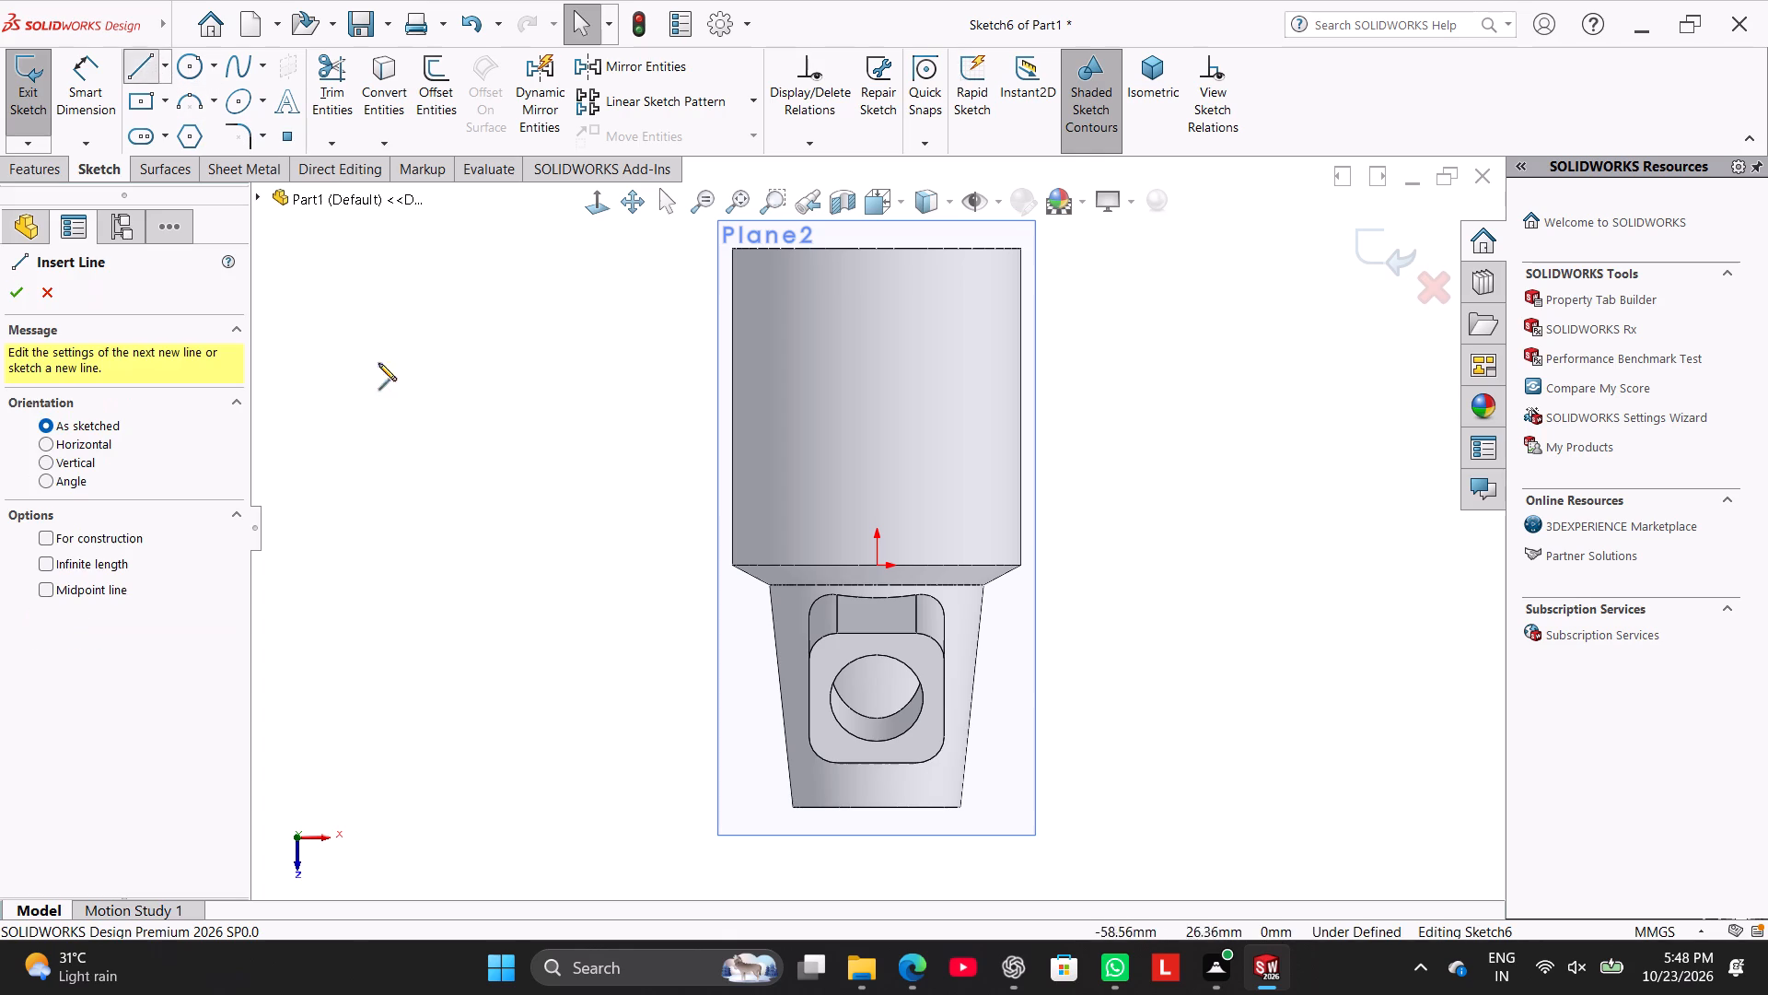
click(643, 570)
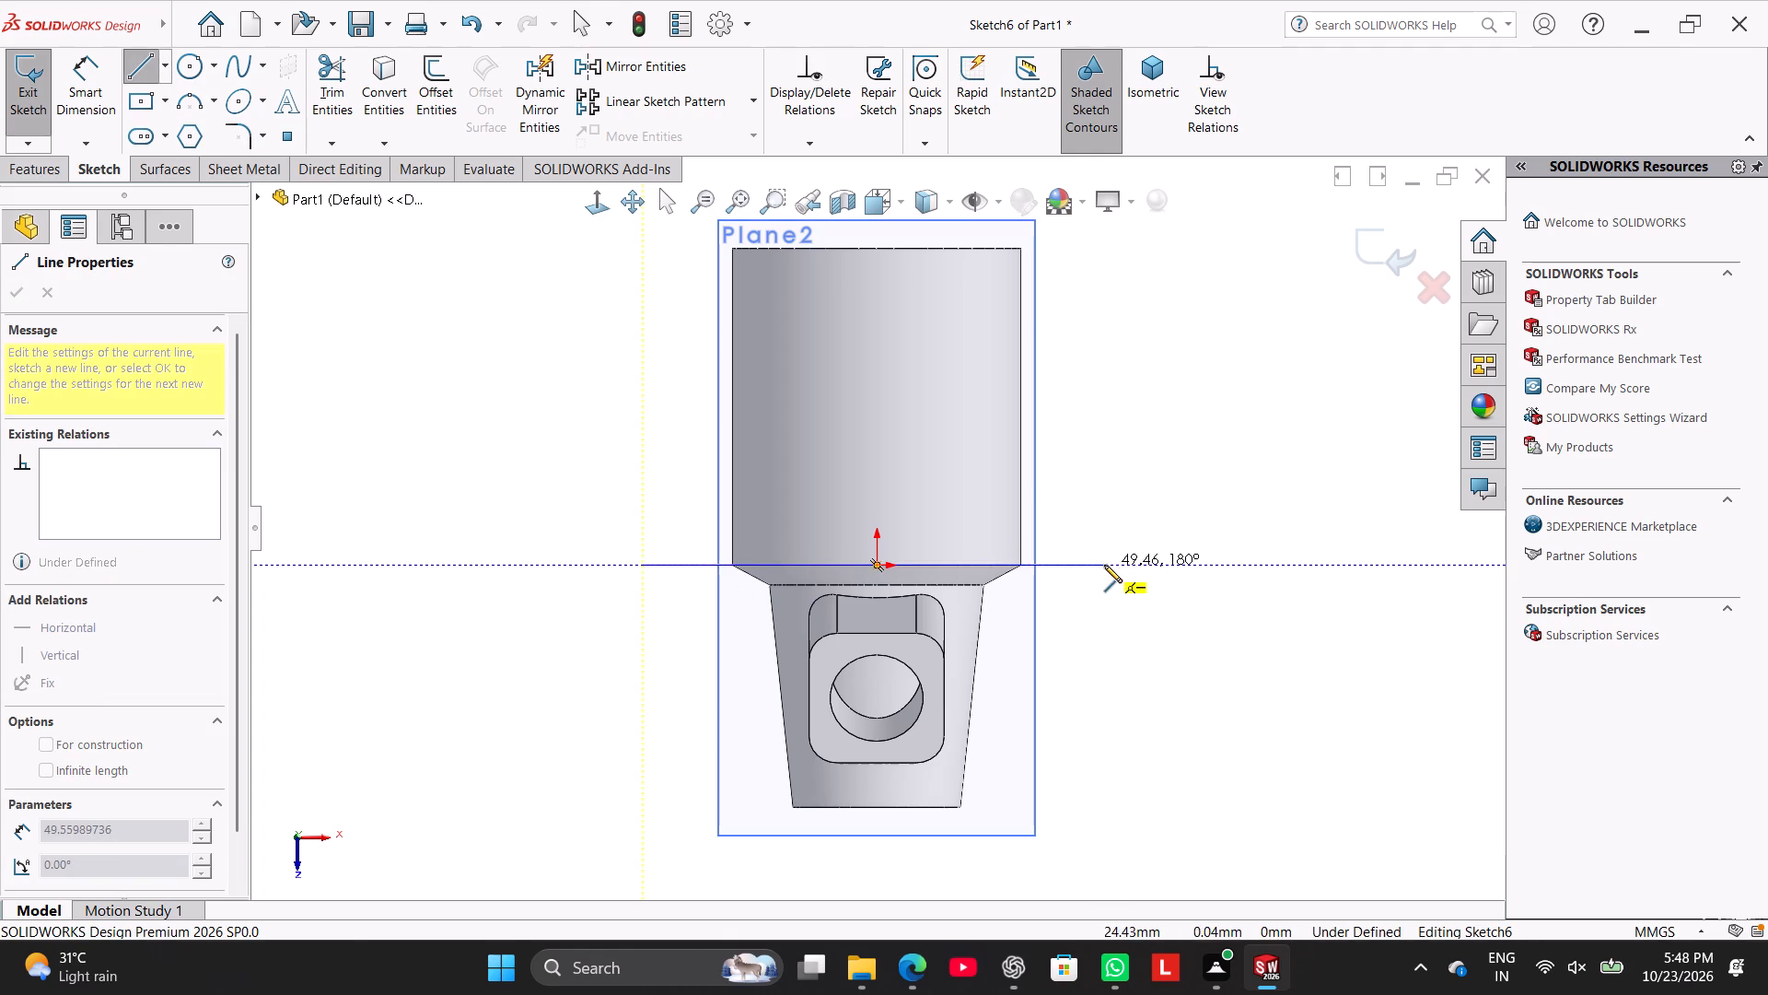
click(1104, 565)
right_click(1118, 473)
click(1162, 480)
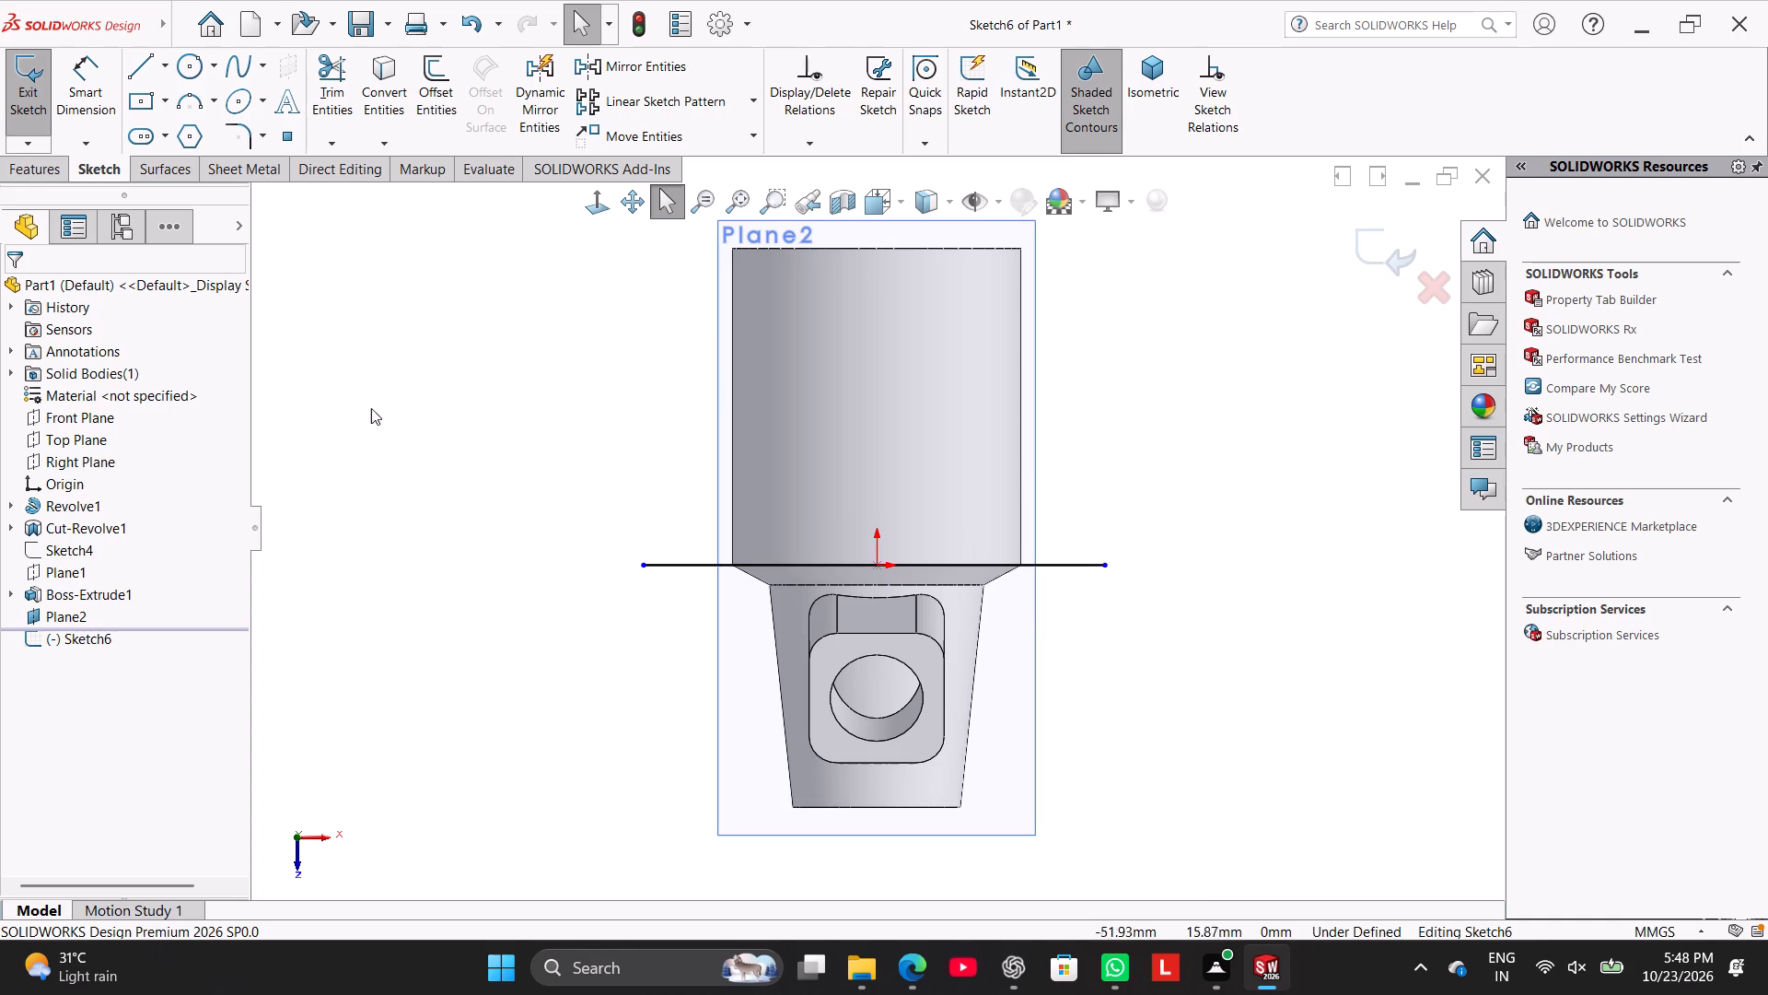
Sketch a 26 mm vertical line from the origin to the midpoint of the tapered end's edge.
click(144, 55)
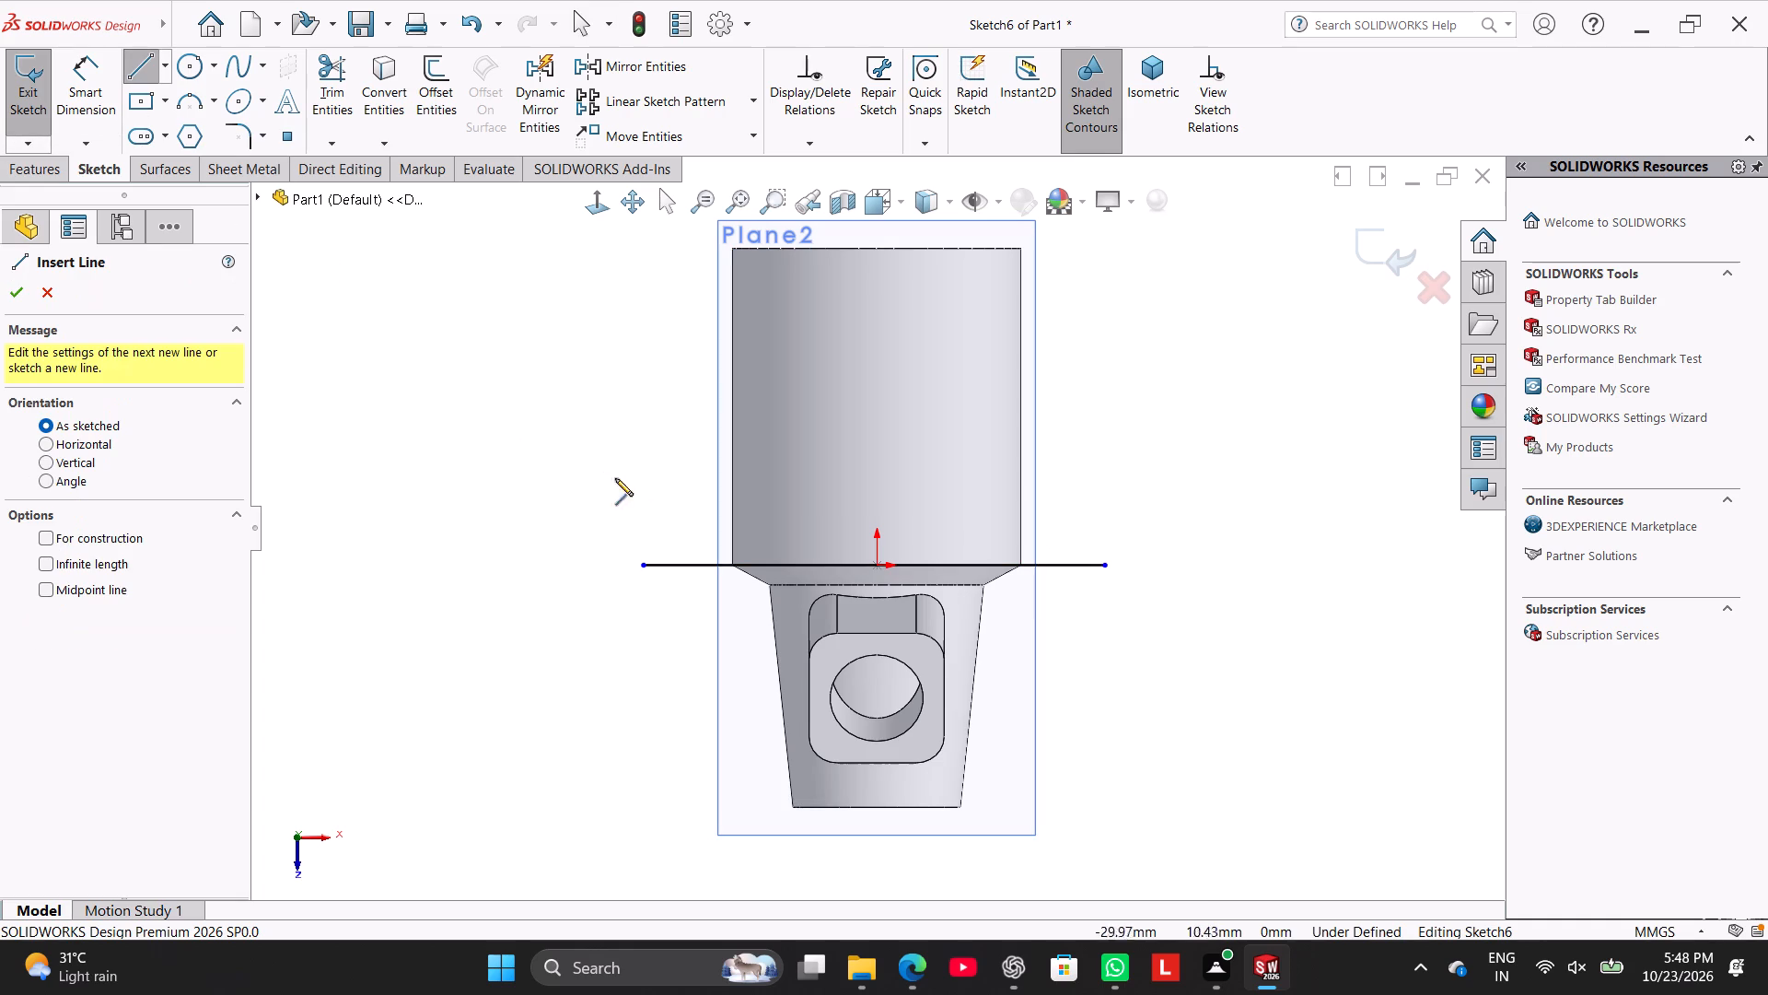
click(880, 568)
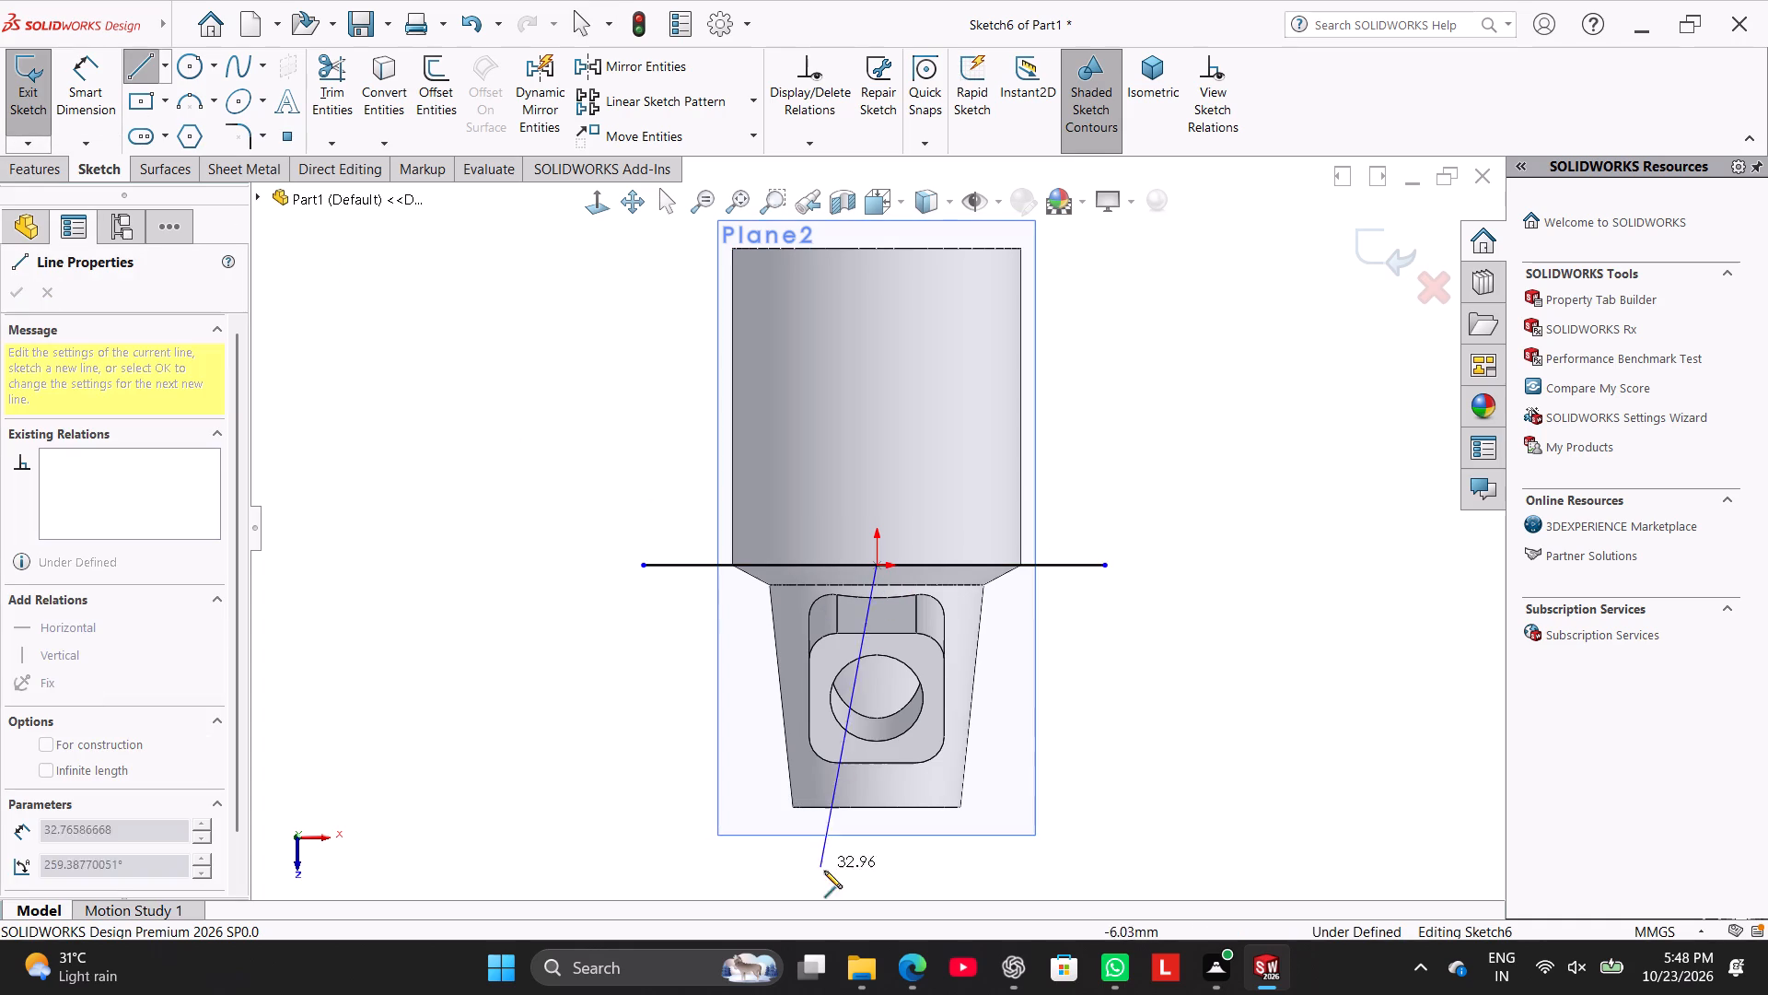
click(872, 808)
right_click(590, 700)
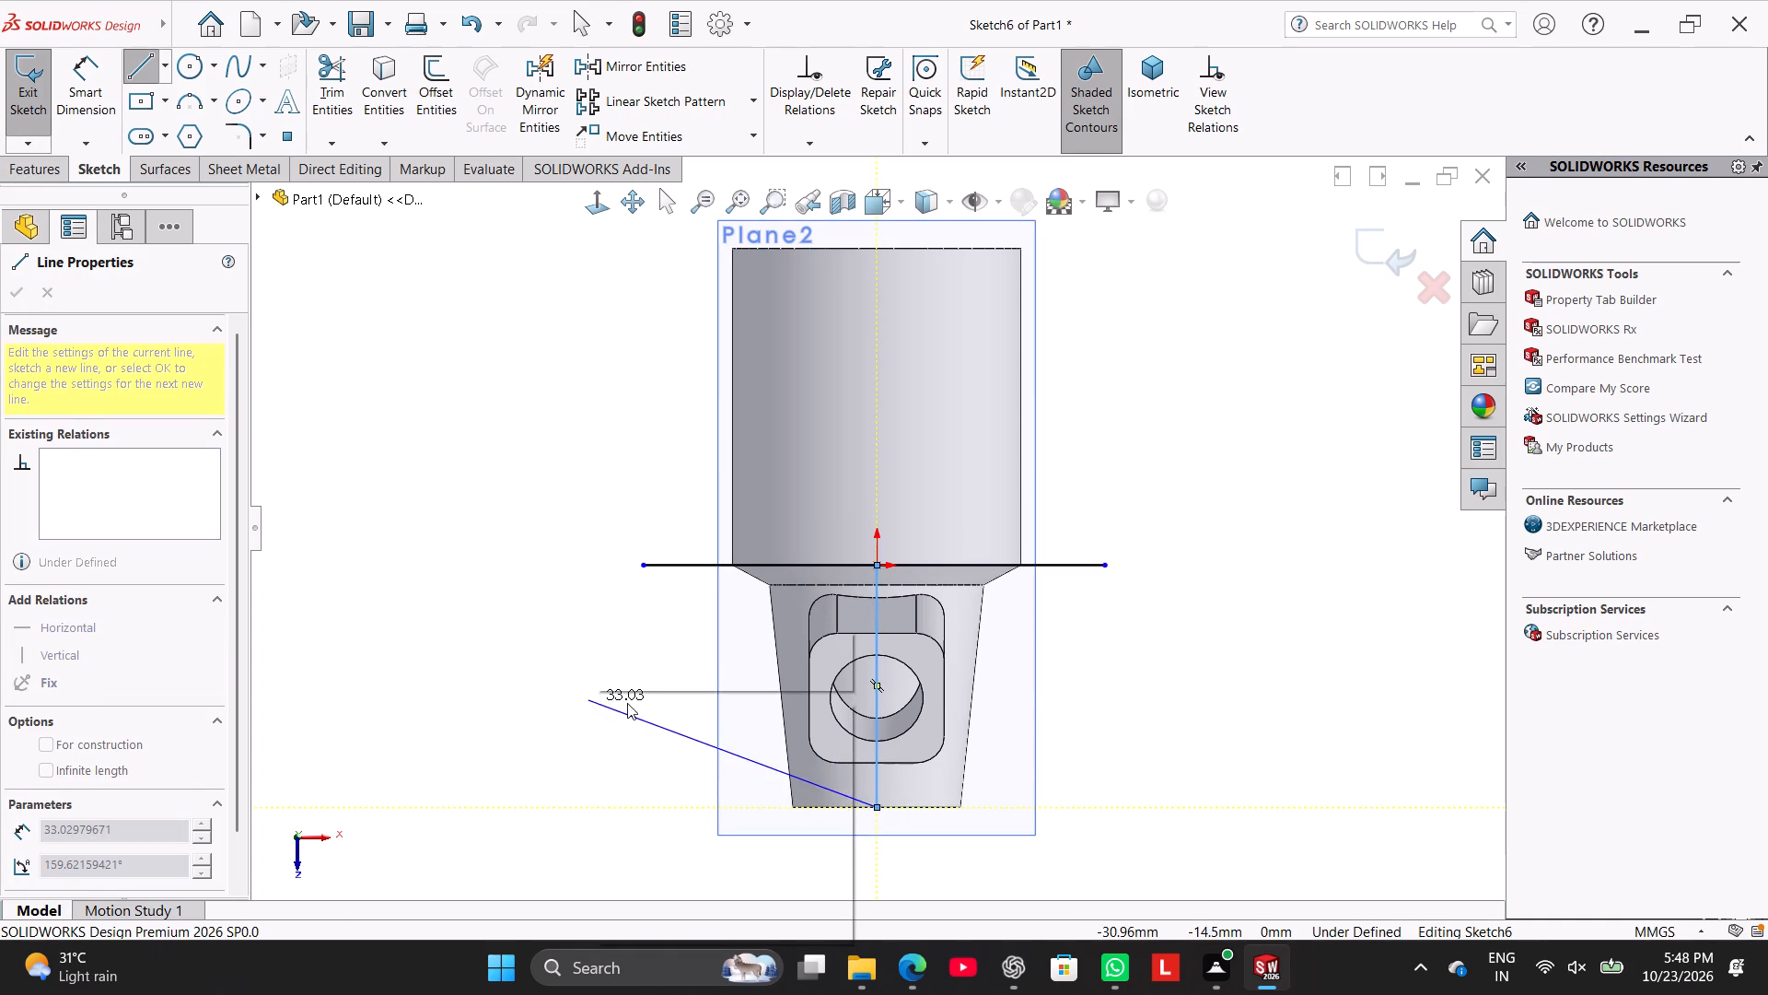
click(635, 709)
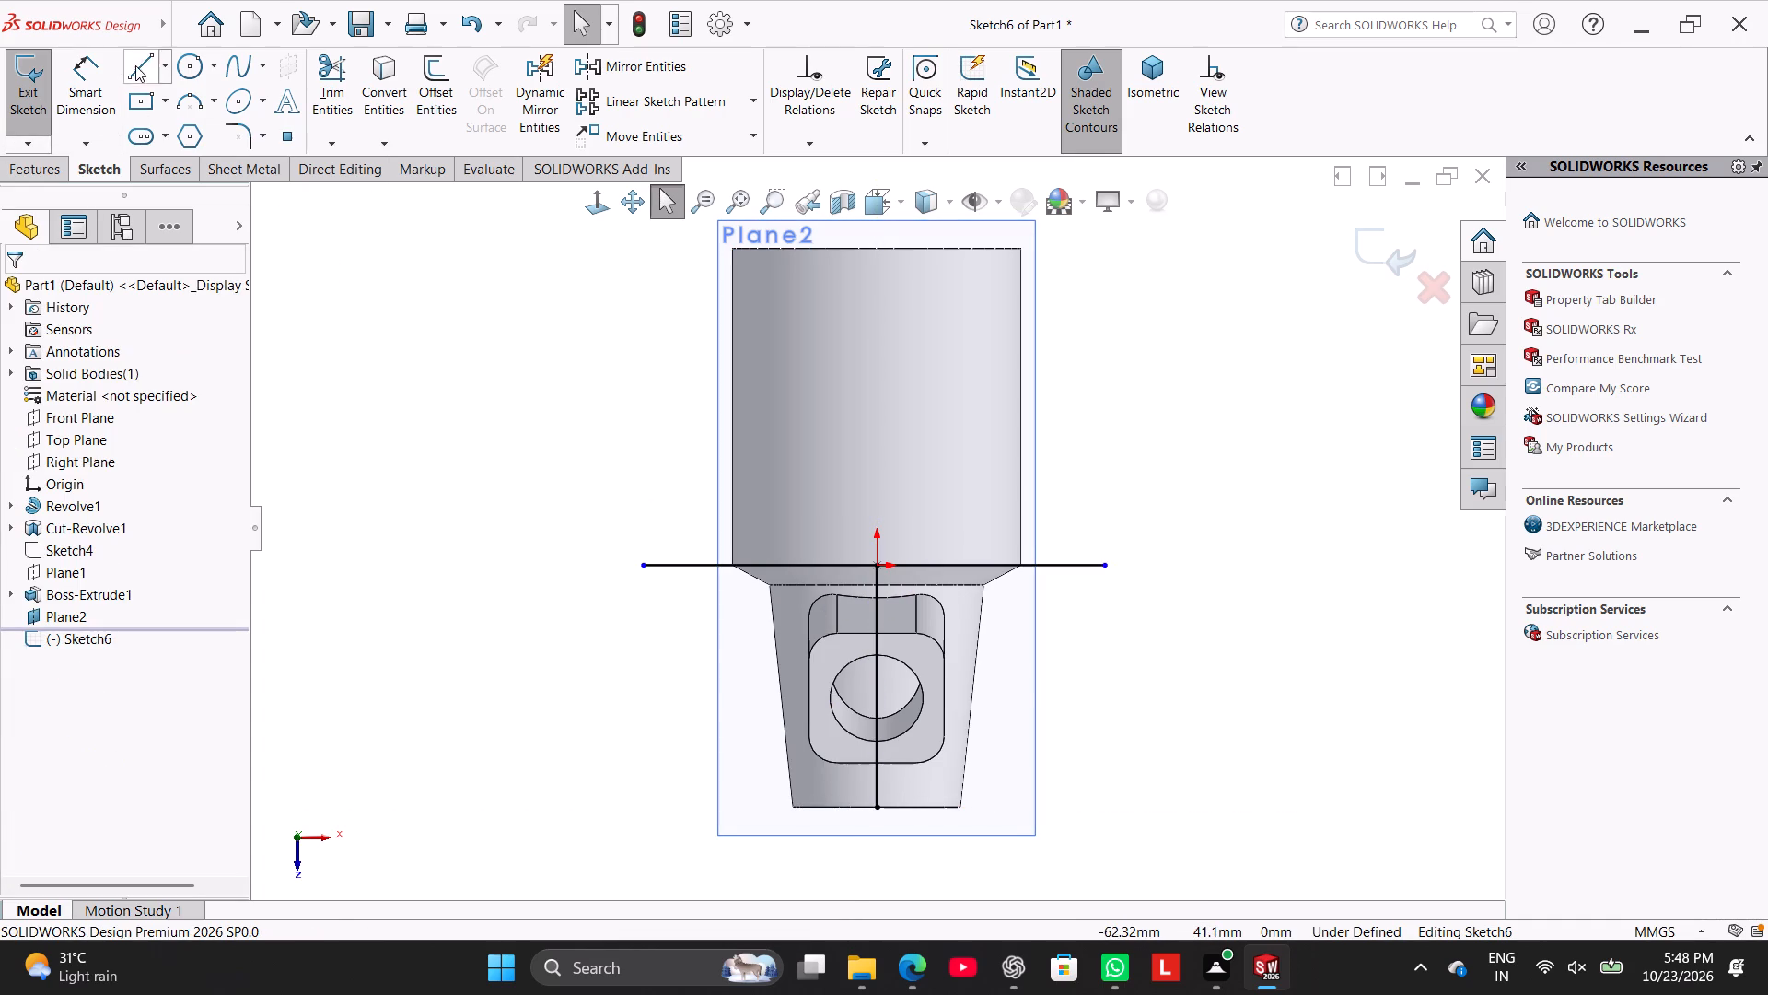
Sketch a 34 mm vertical line from the midpoint of the wide cylinder's end edge to the origin.
click(135, 65)
click(873, 246)
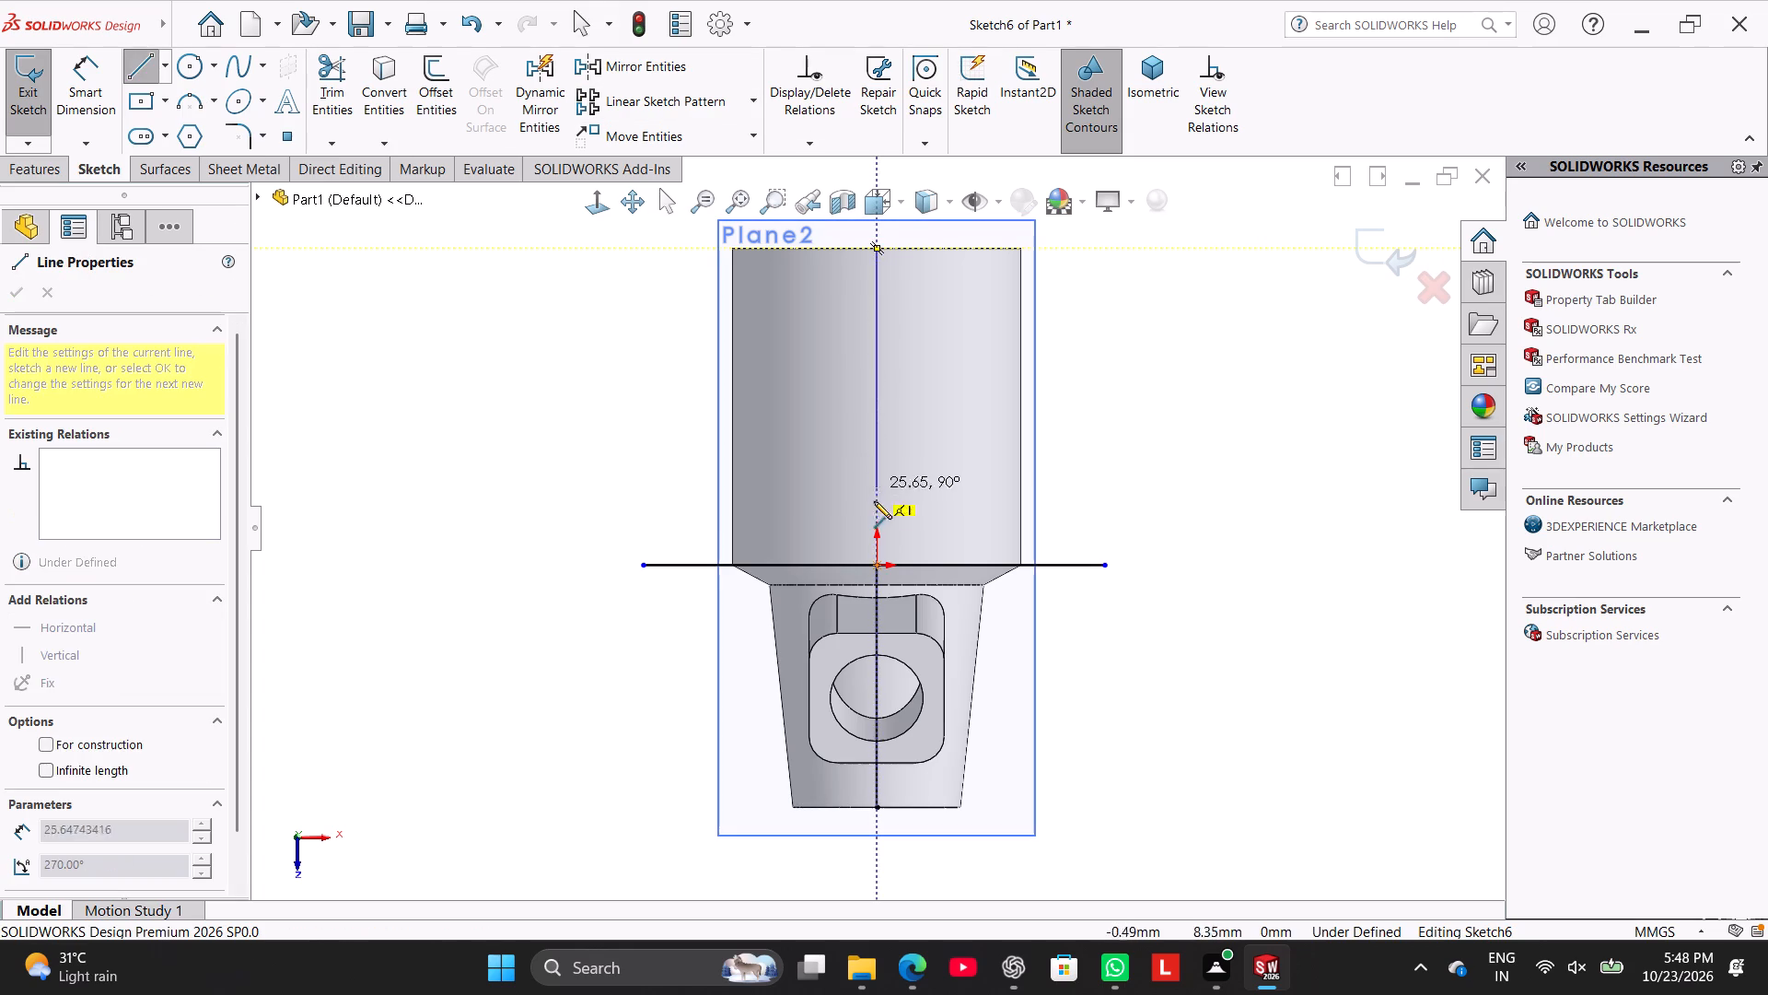
click(877, 561)
right_click(599, 451)
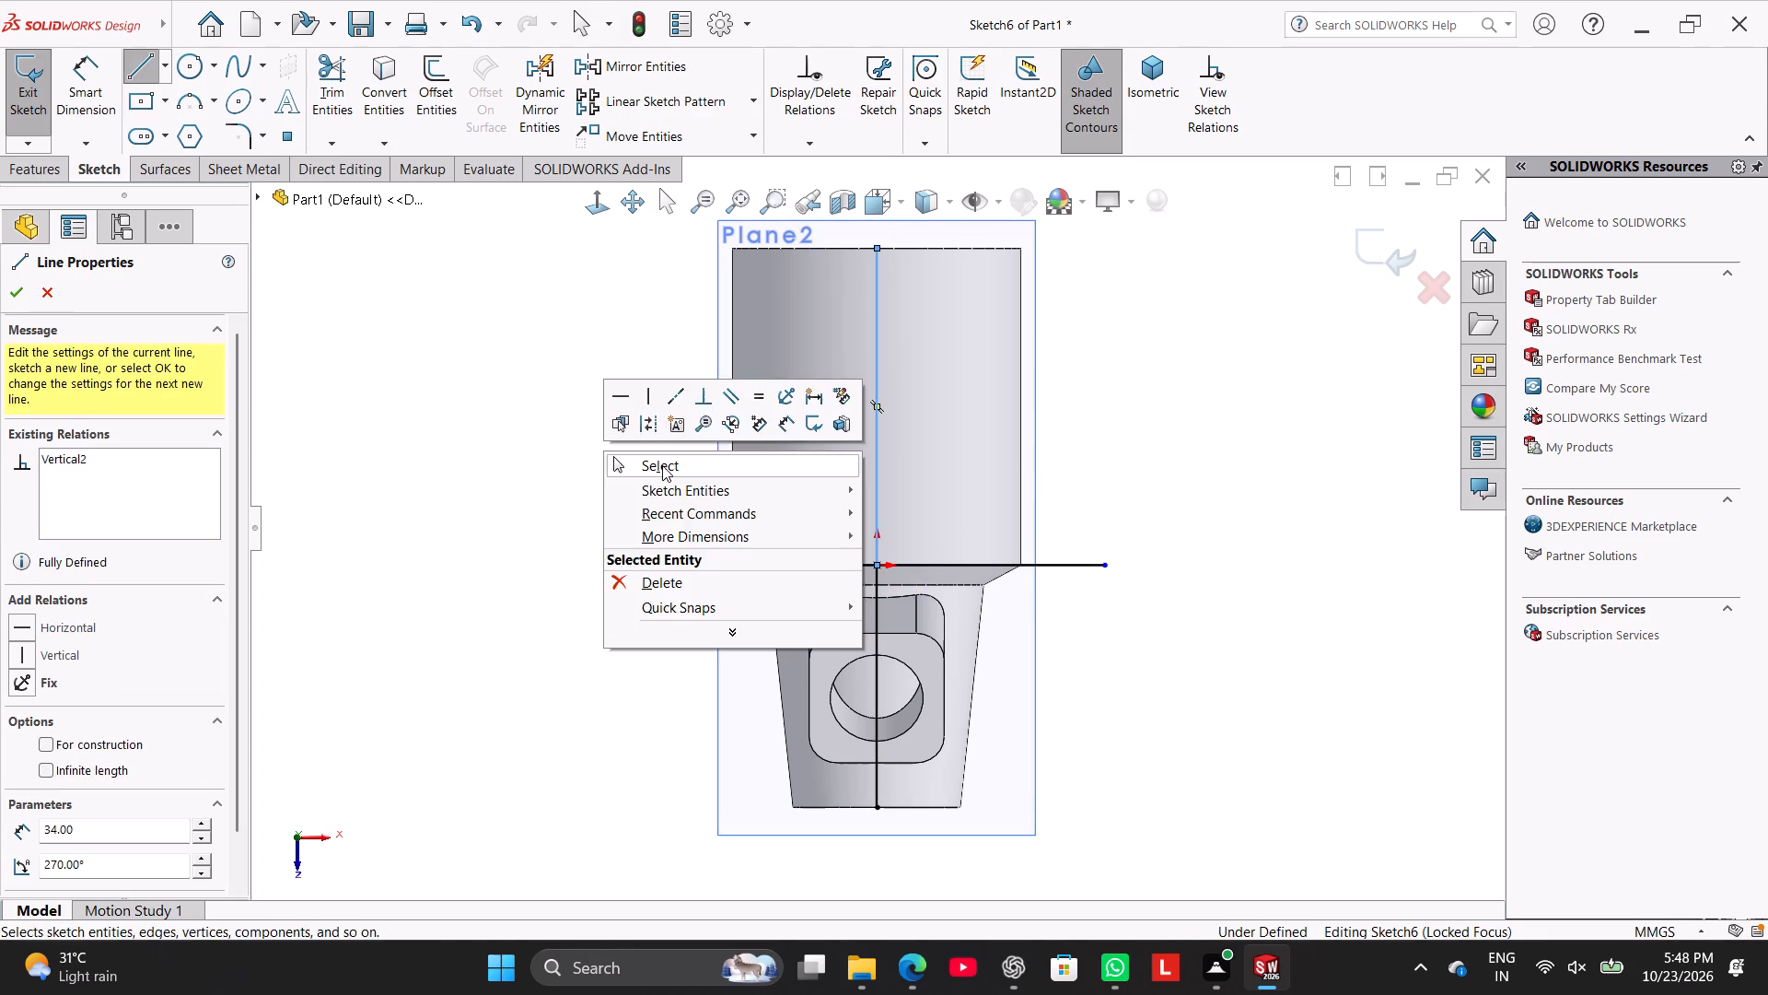
click(662, 465)
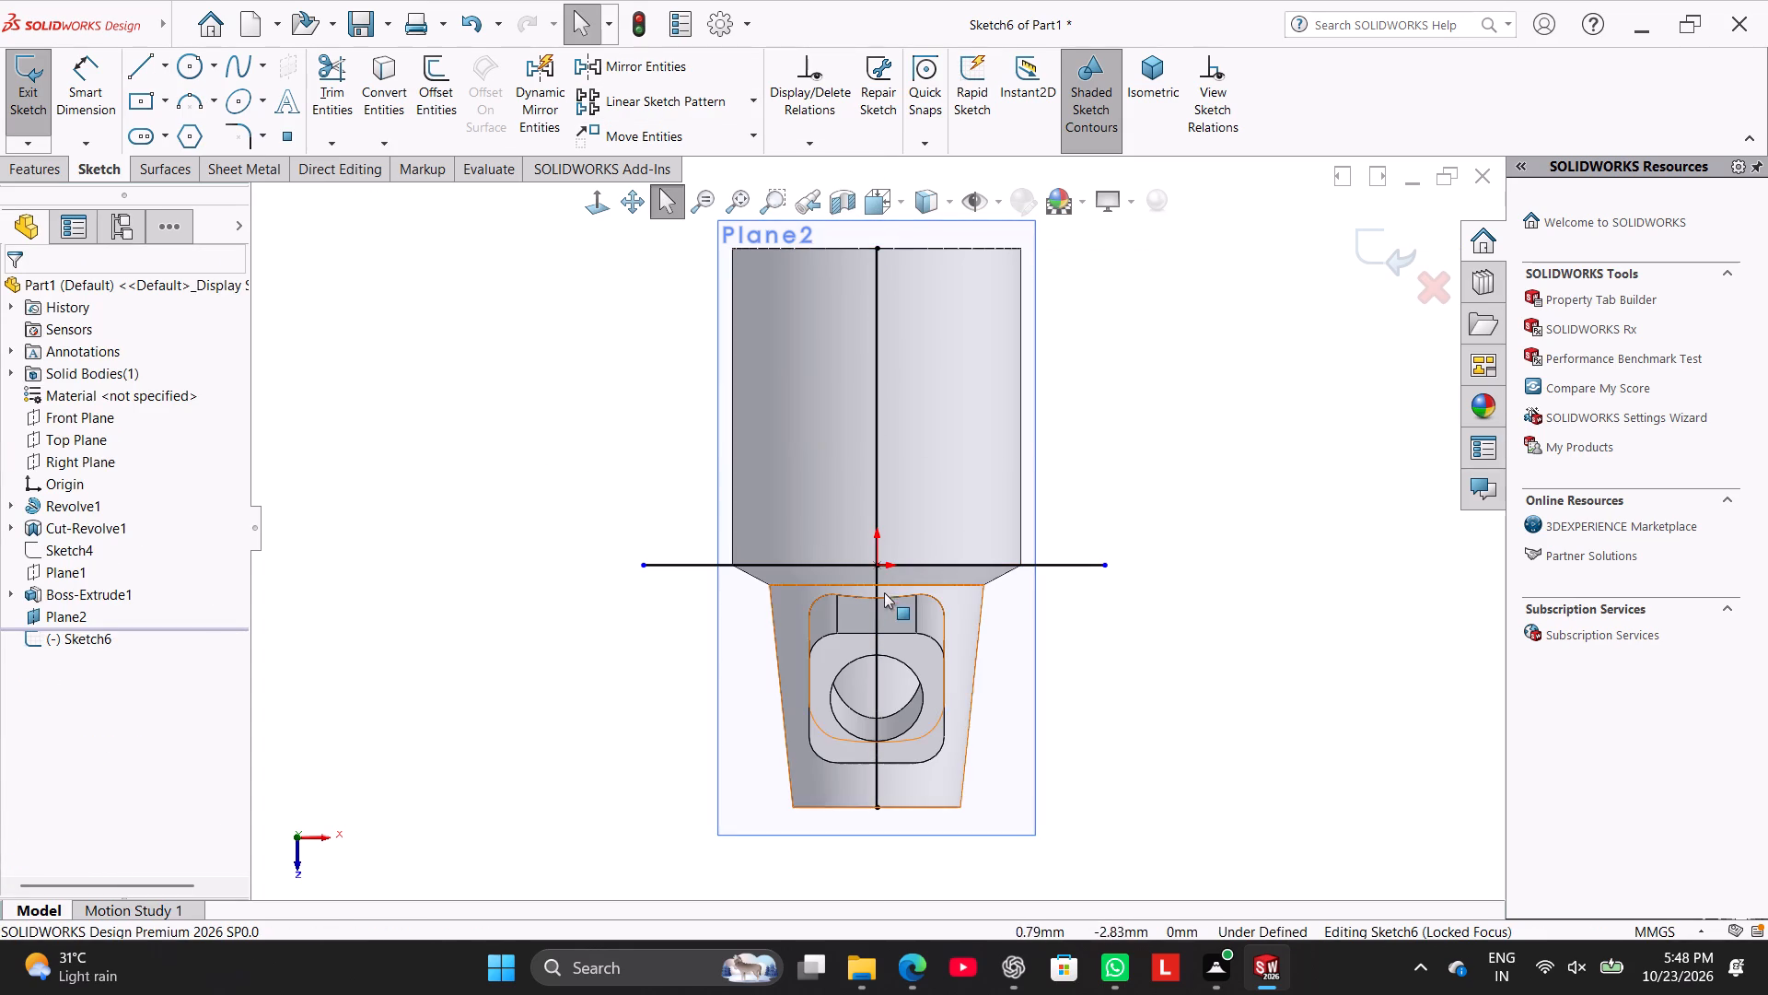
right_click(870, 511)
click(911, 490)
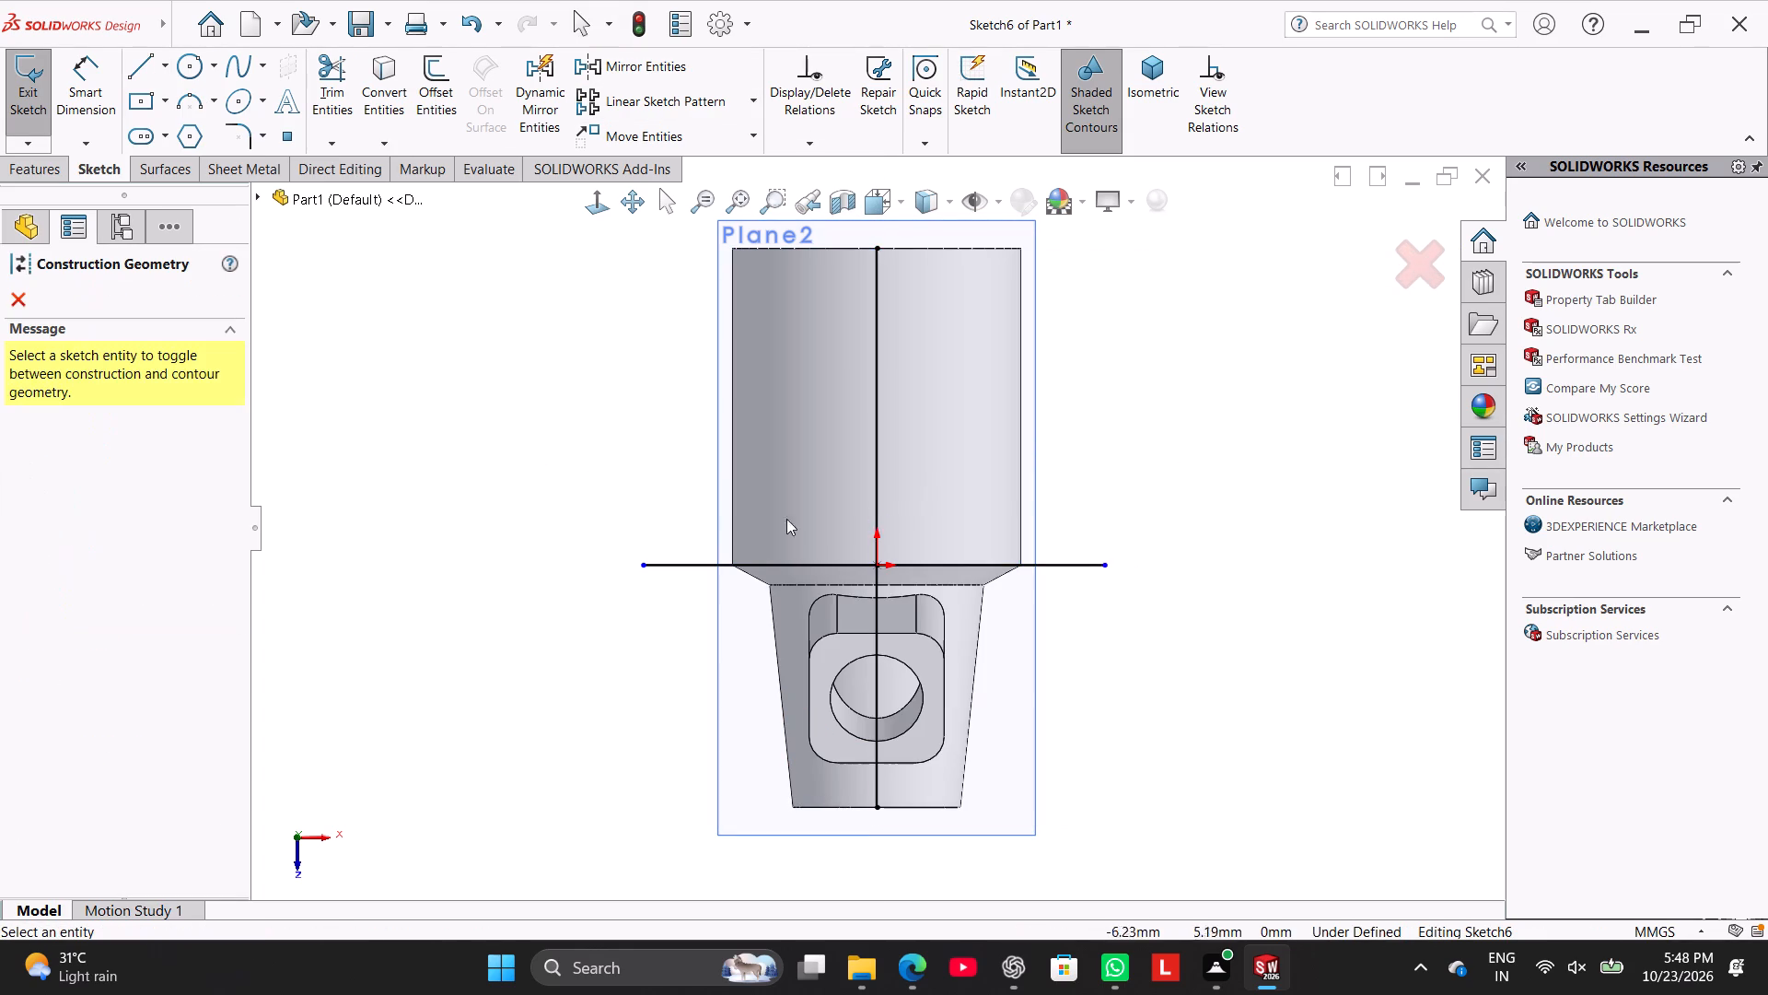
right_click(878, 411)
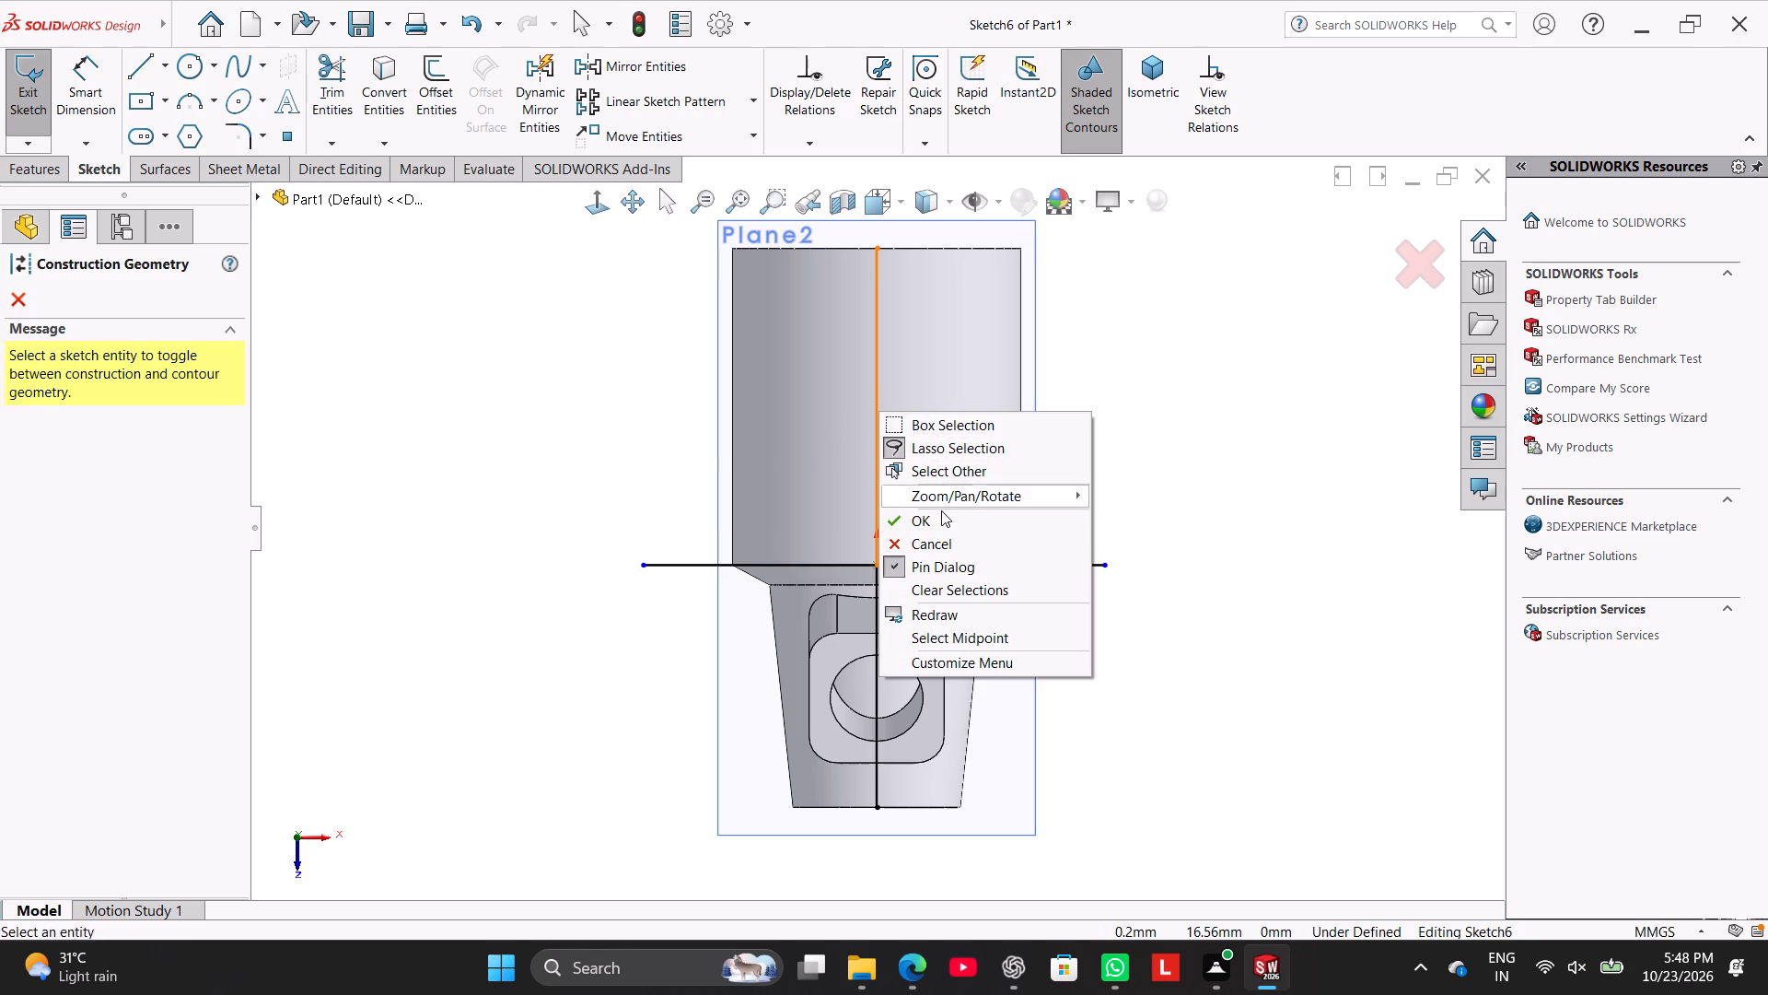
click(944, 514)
Convert both vertical lines of the sketch to construction geometry.
right_click(875, 425)
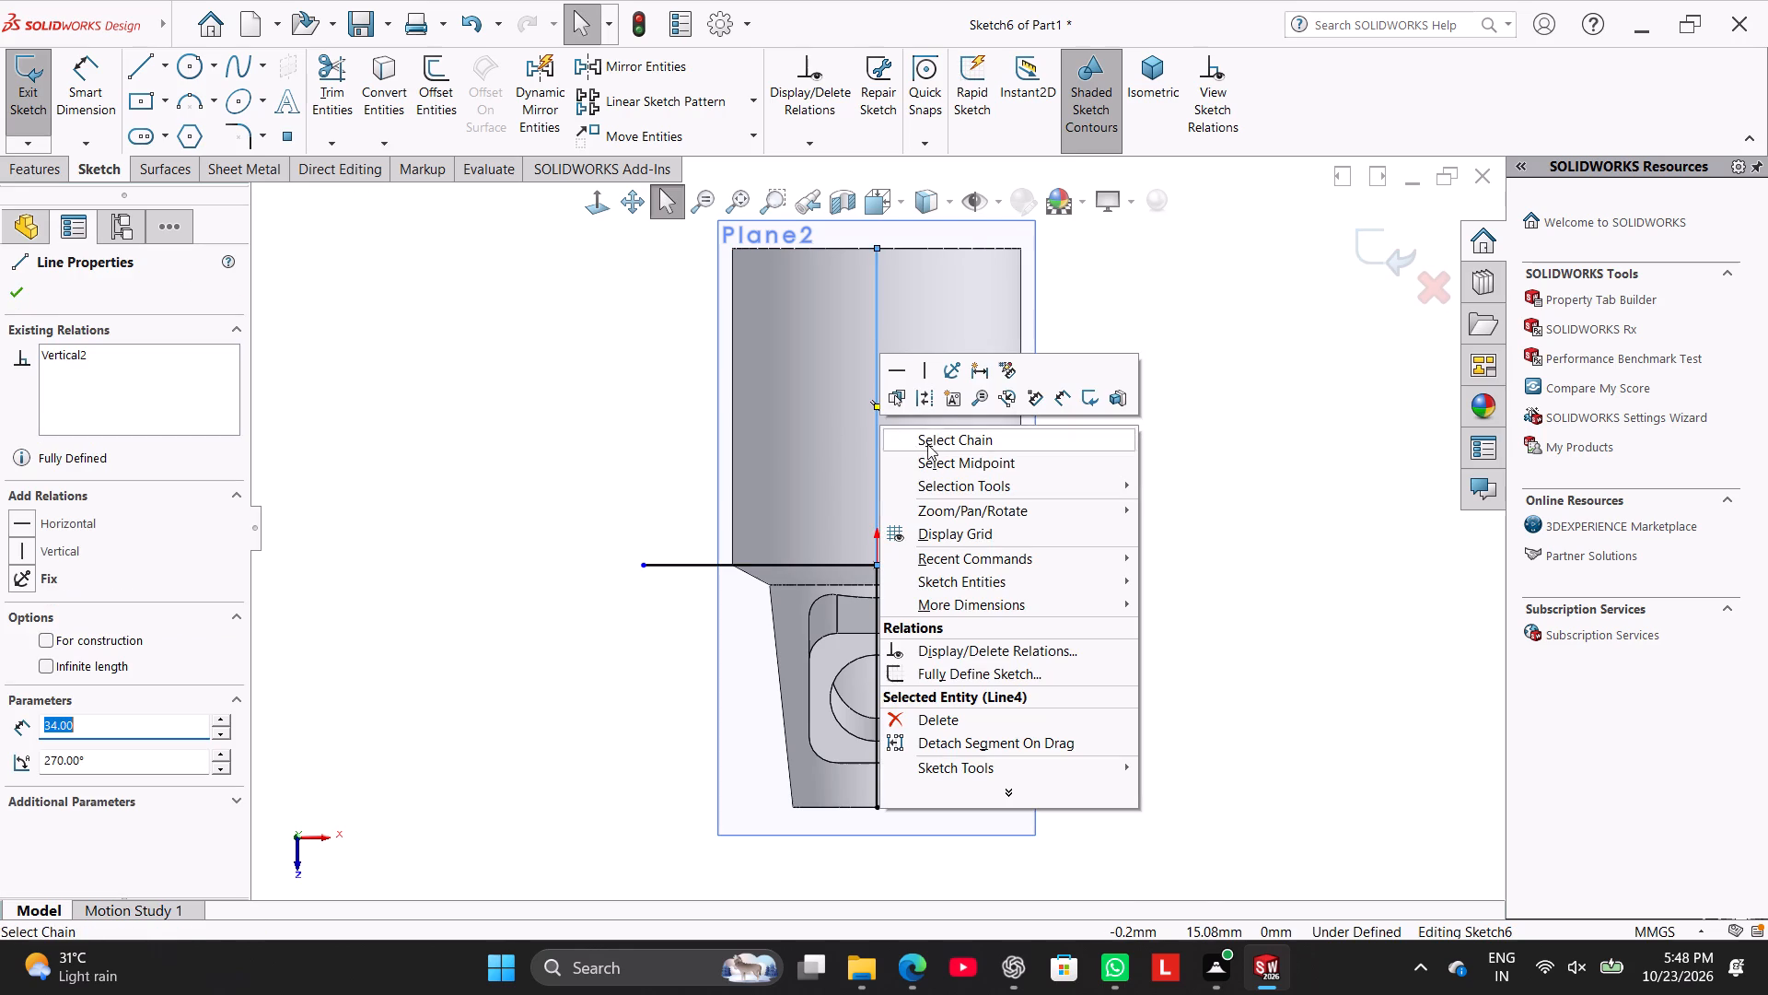
click(922, 404)
right_click(877, 605)
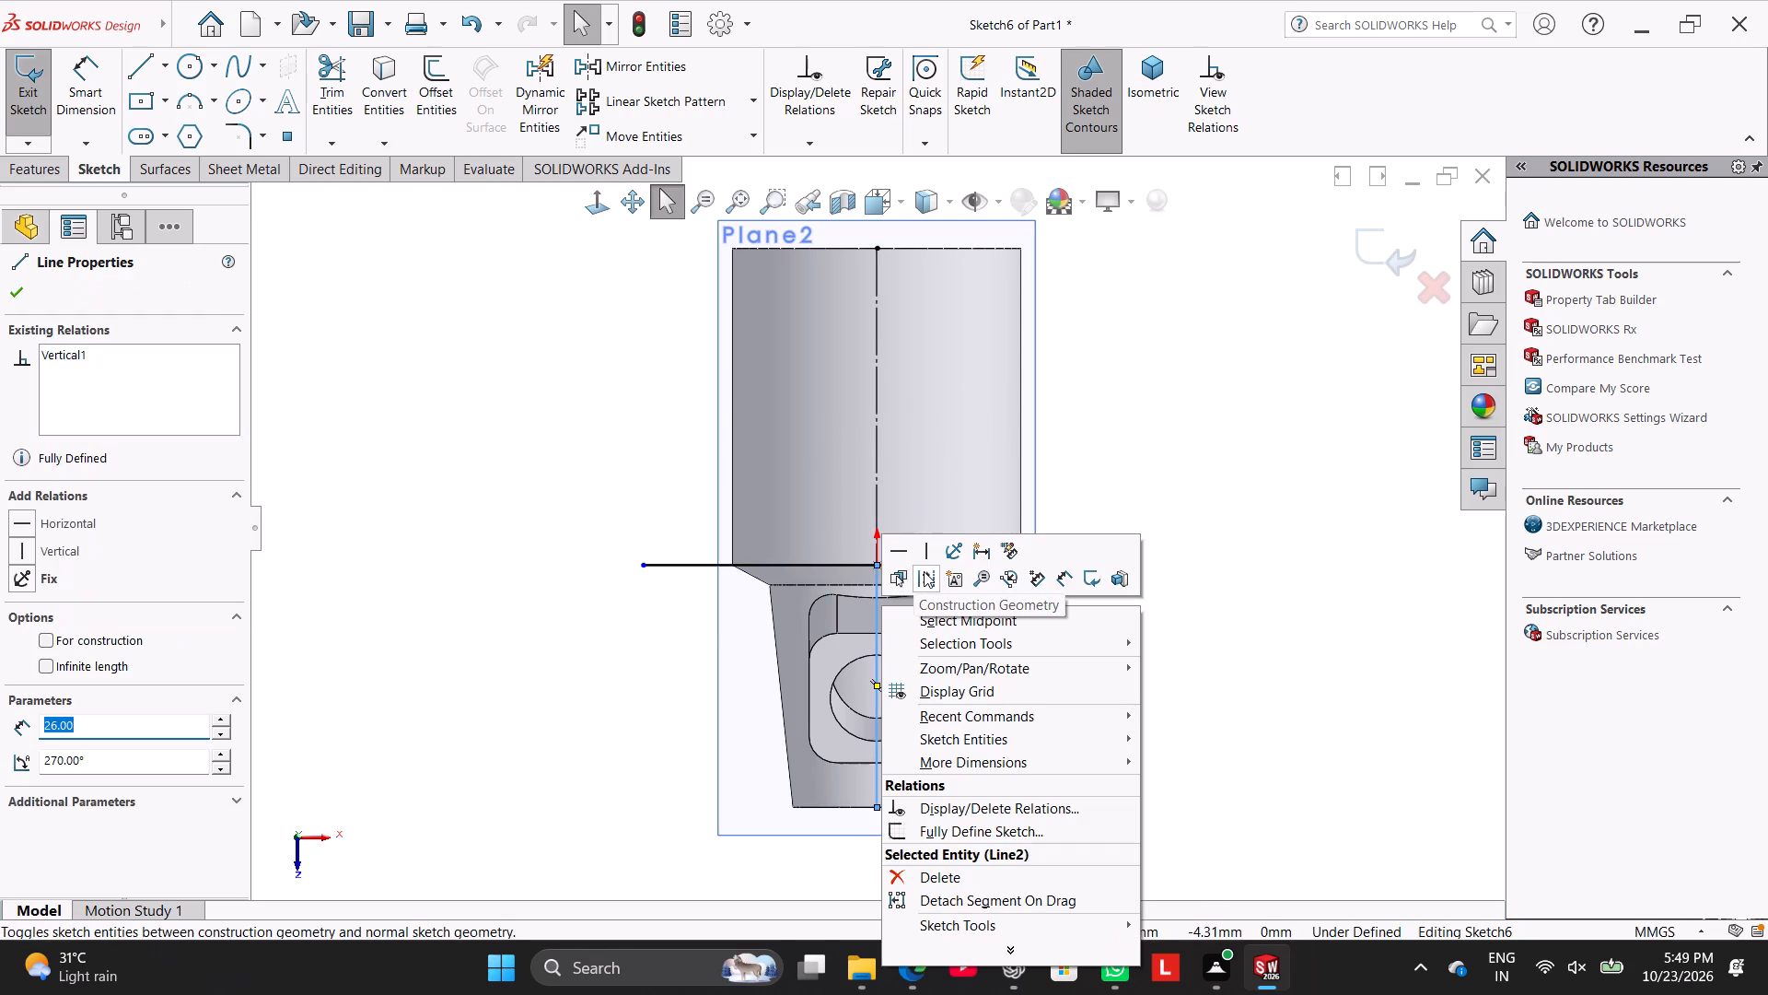
click(926, 576)
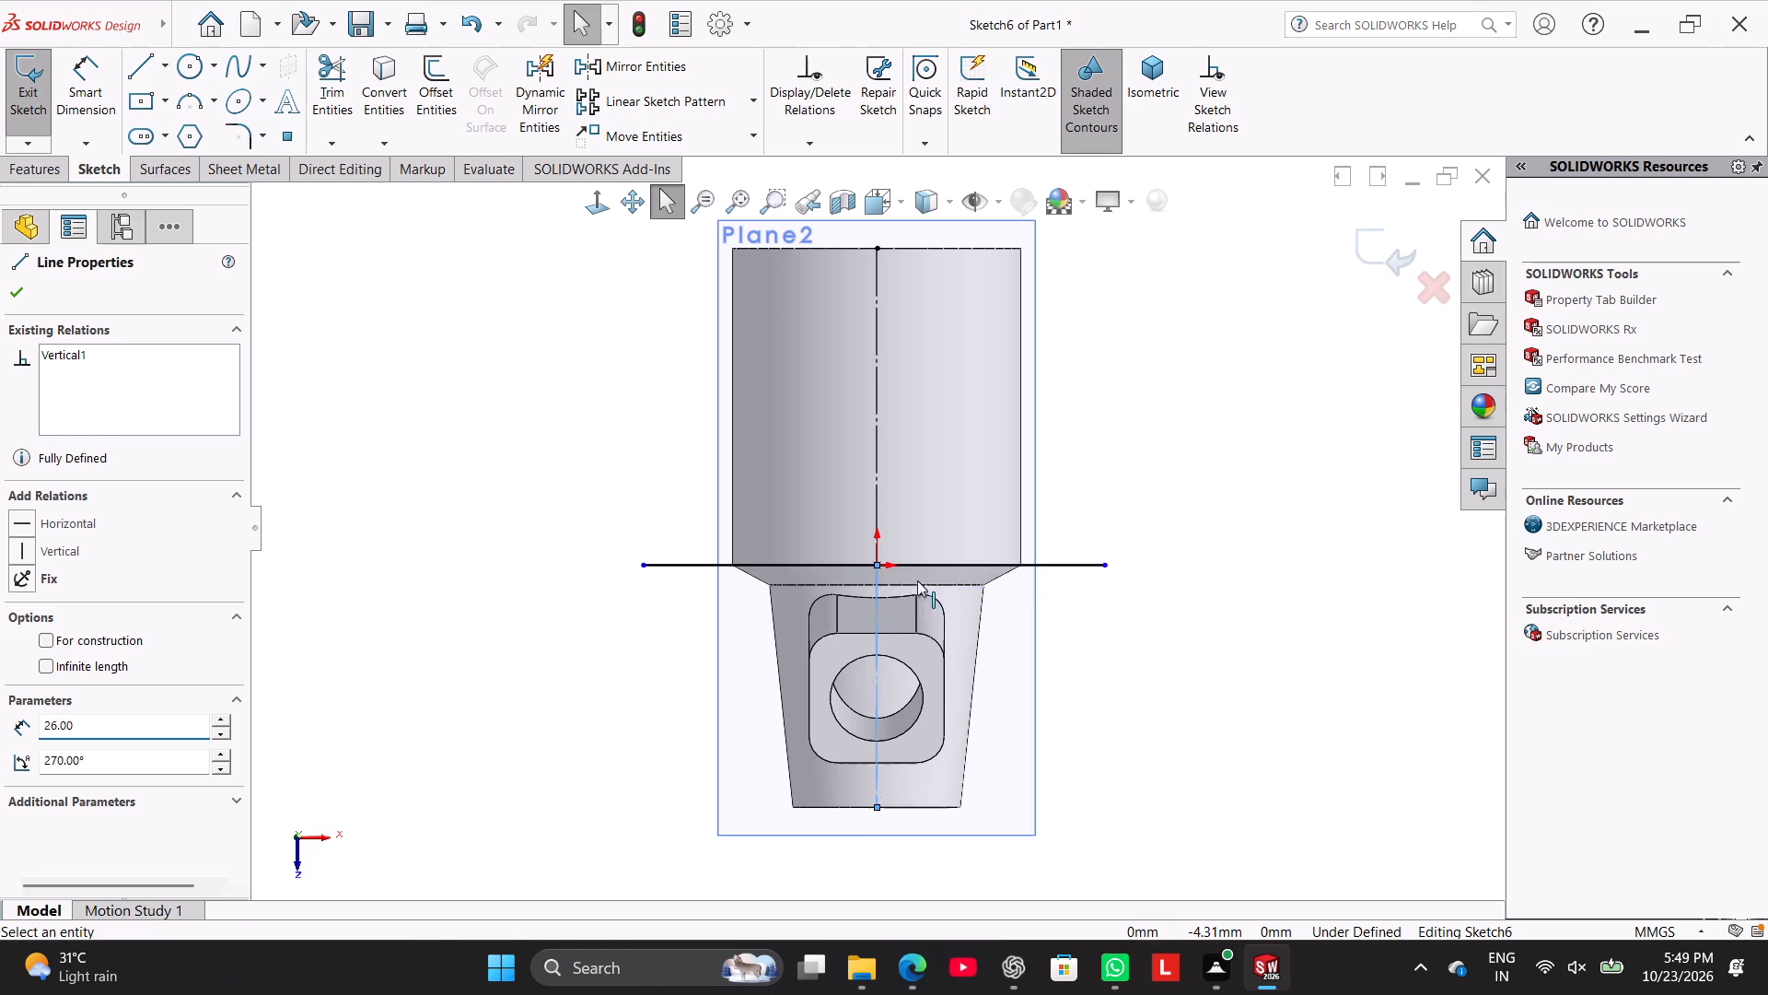
Shorten the horizontal line by moving one of its endpoints to about 20.6 mm from the origin.
click(540, 653)
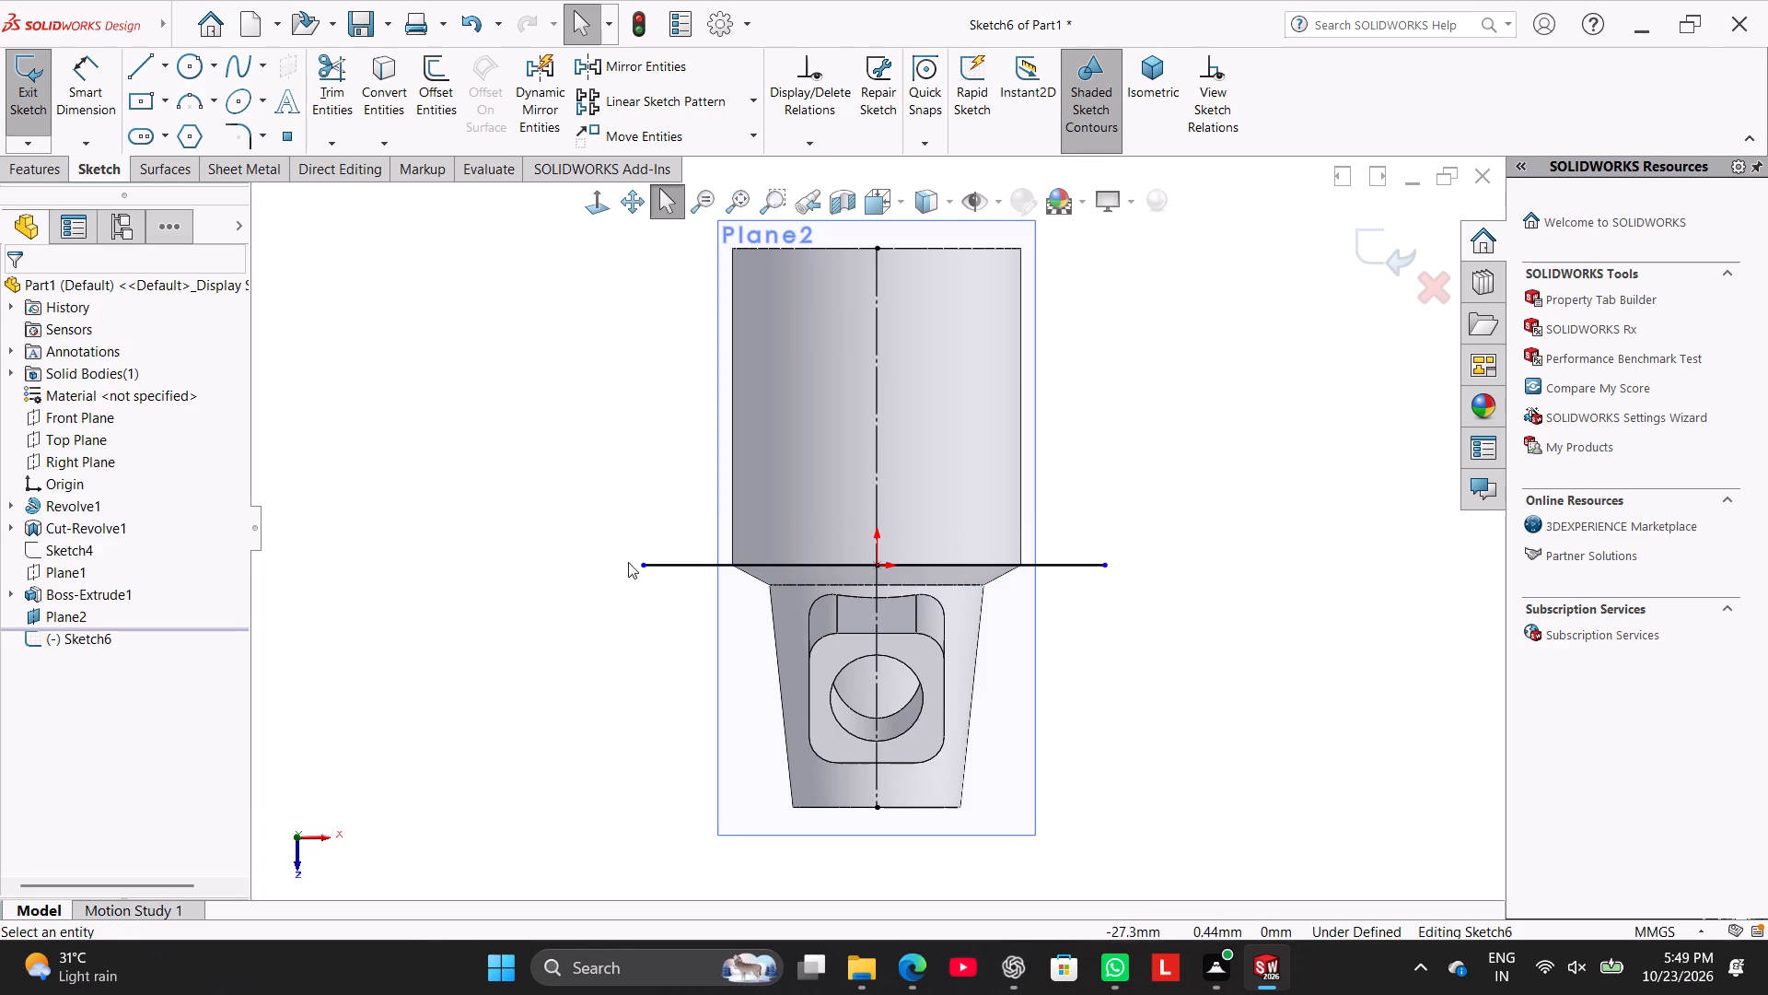
drag(641, 568, 685, 568)
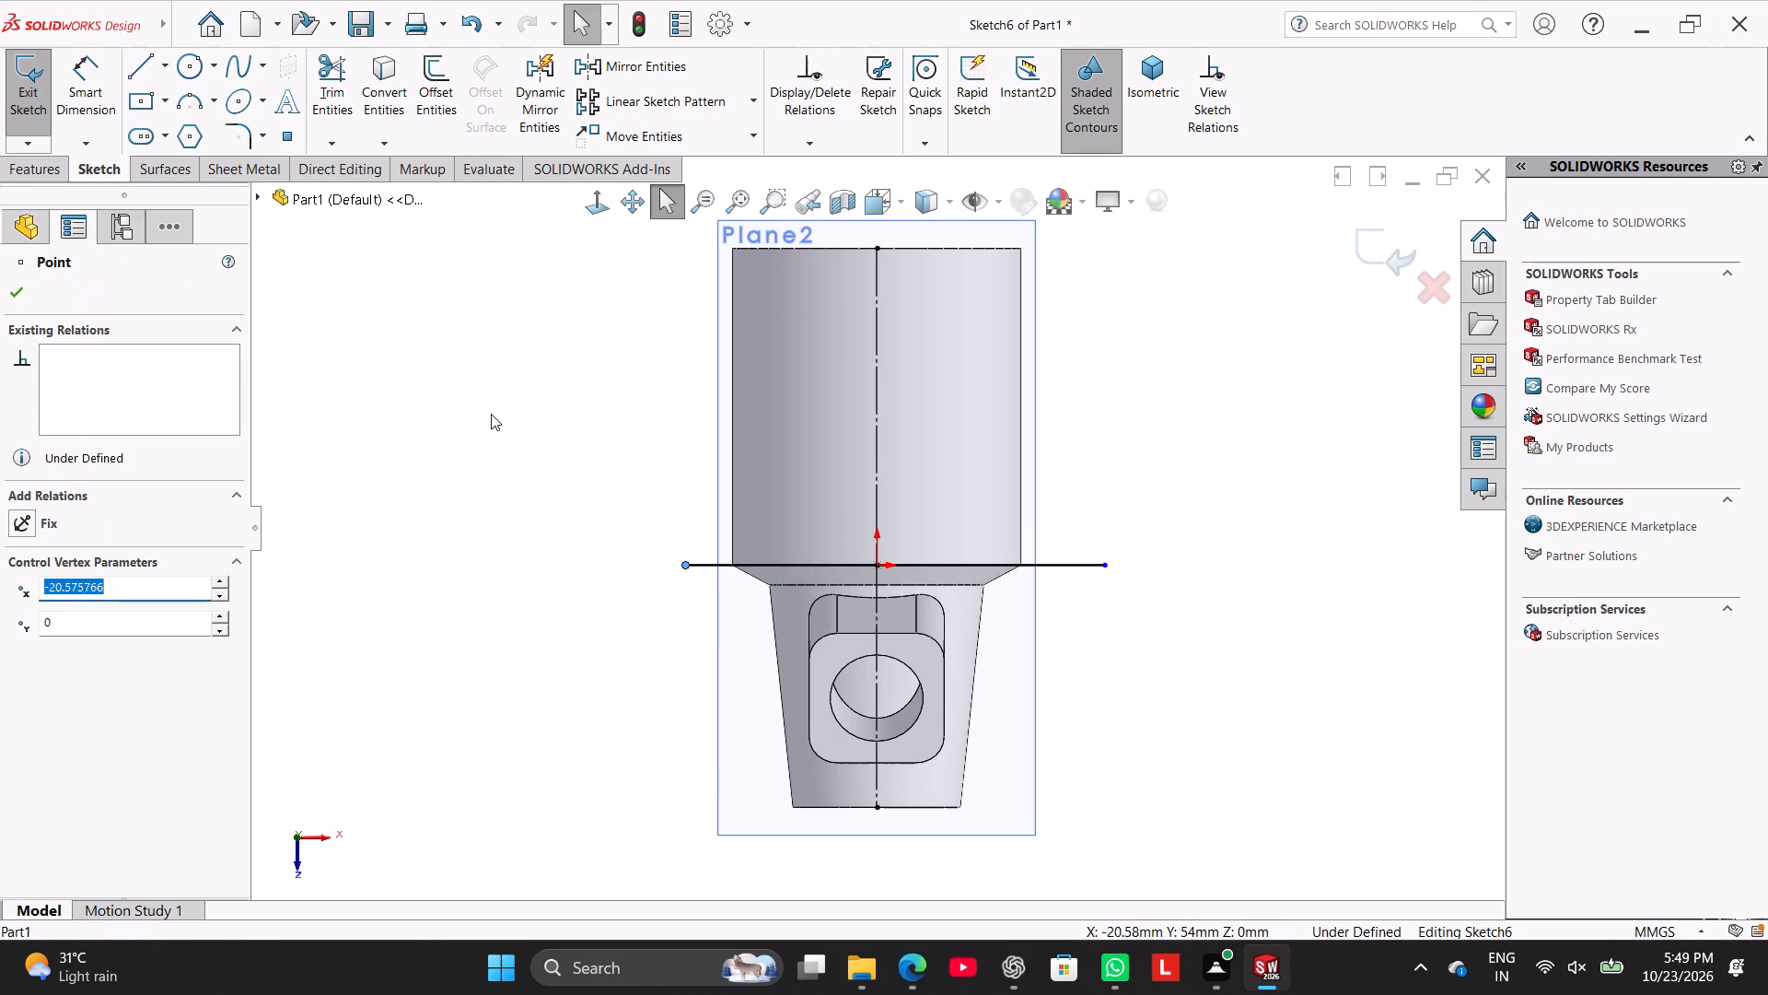
click(491, 414)
Sketch a horizontal line near the wide cylinder's end and join its ends to the base line with two slanted sides about 33 mm long.
click(134, 68)
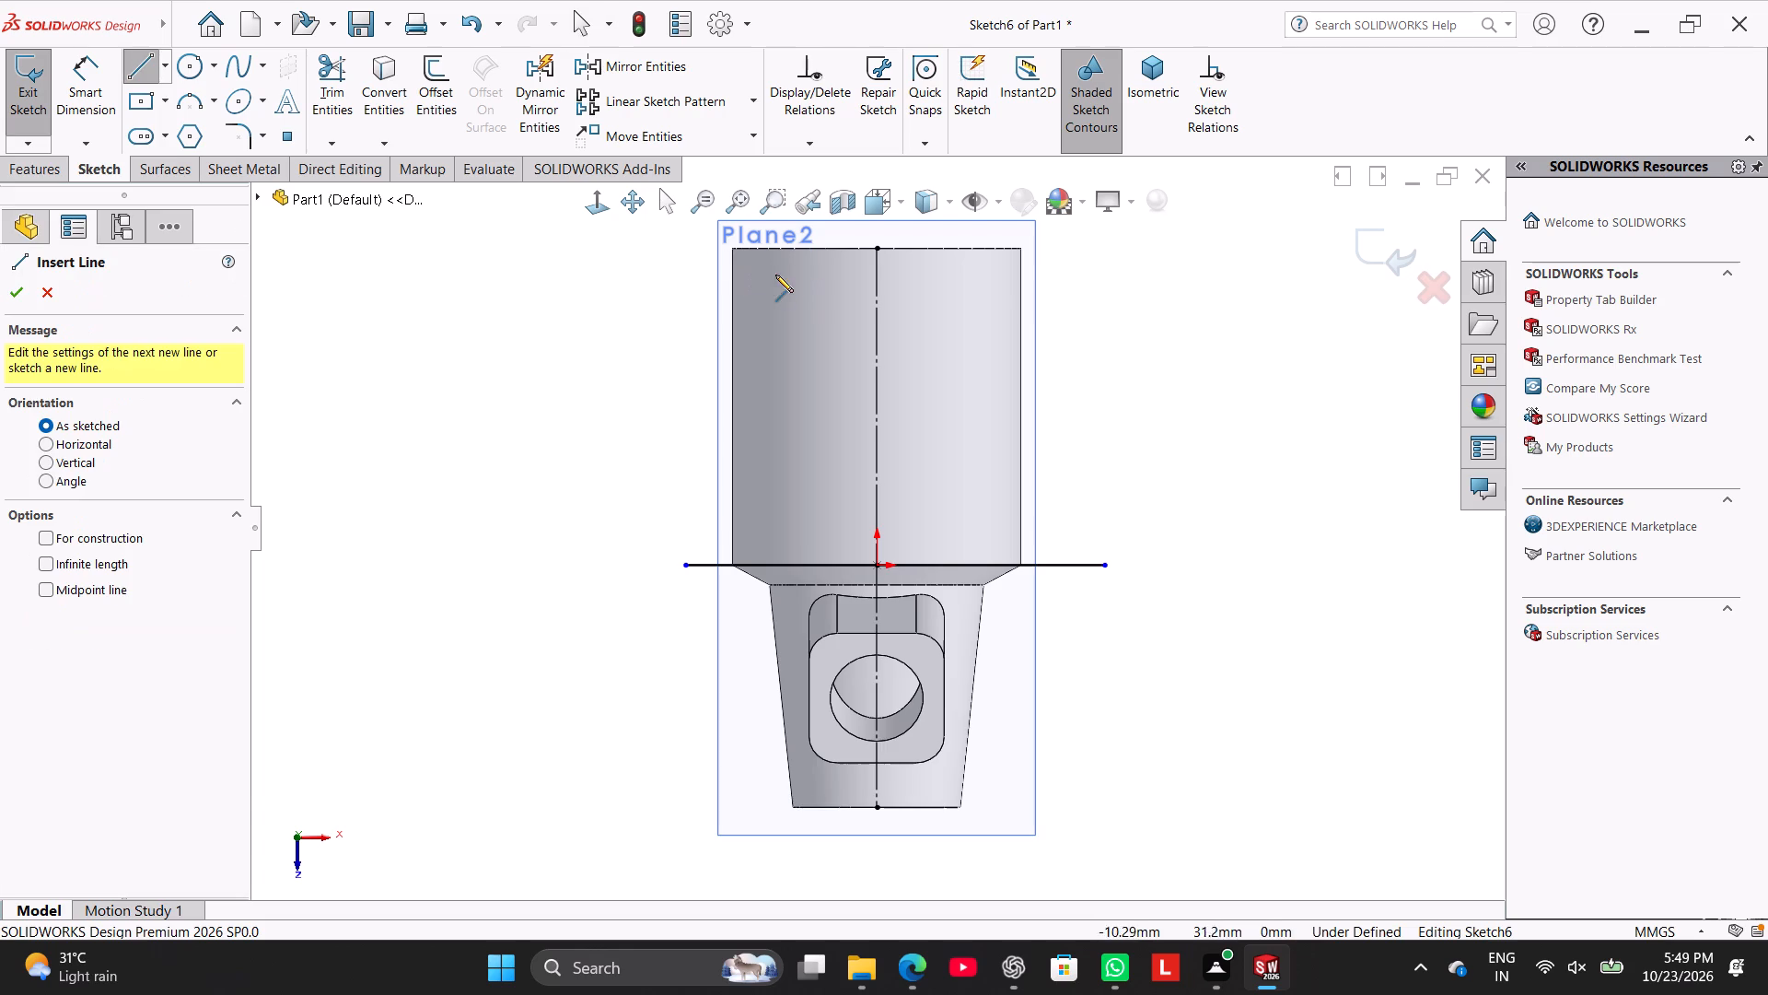
drag(773, 275, 782, 275)
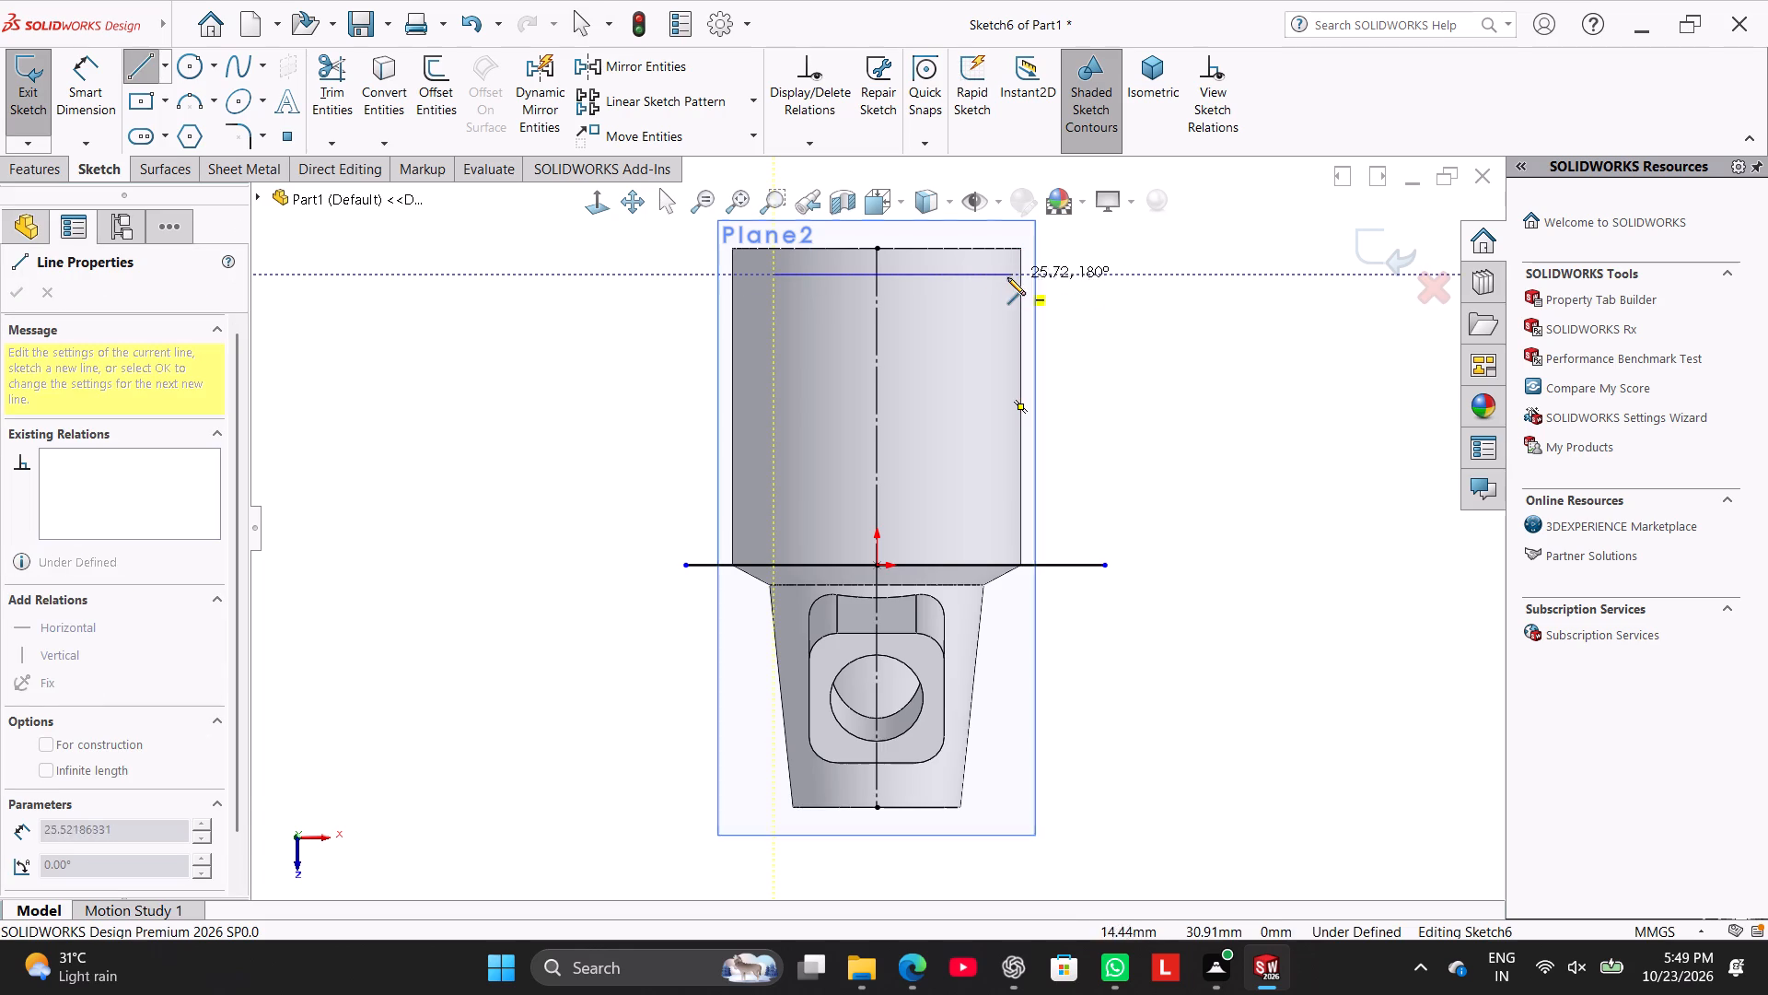
click(1002, 277)
click(1100, 565)
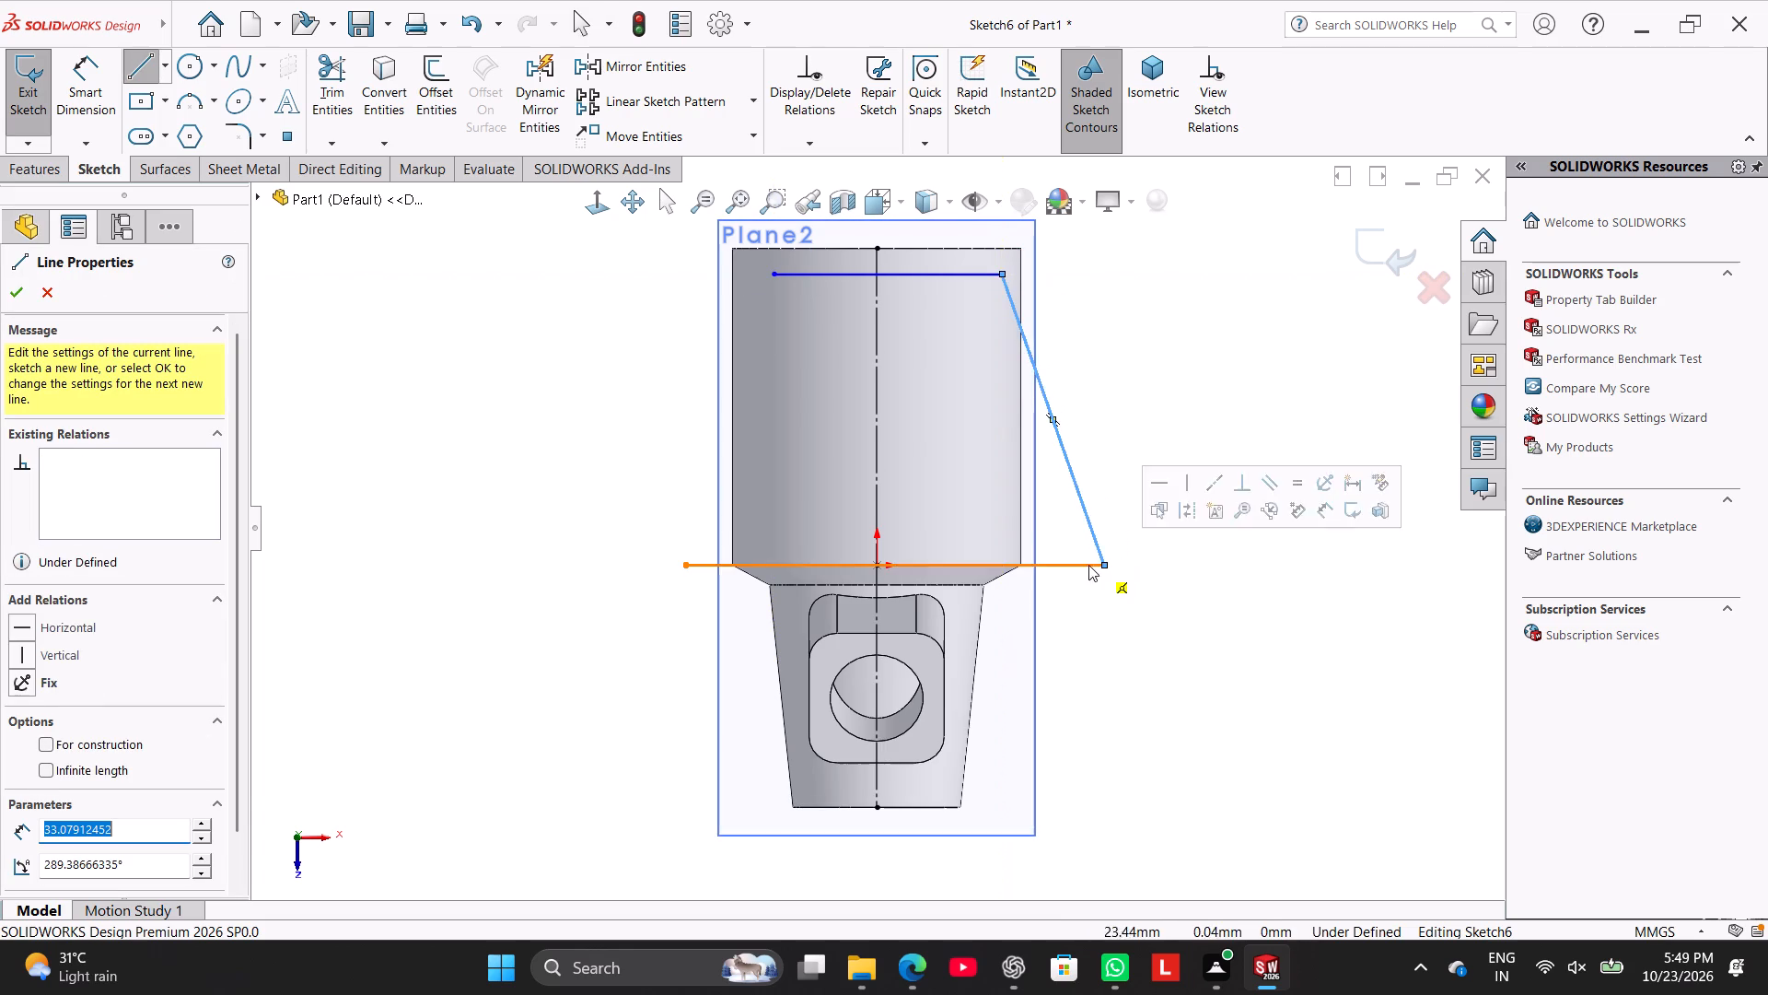
click(773, 275)
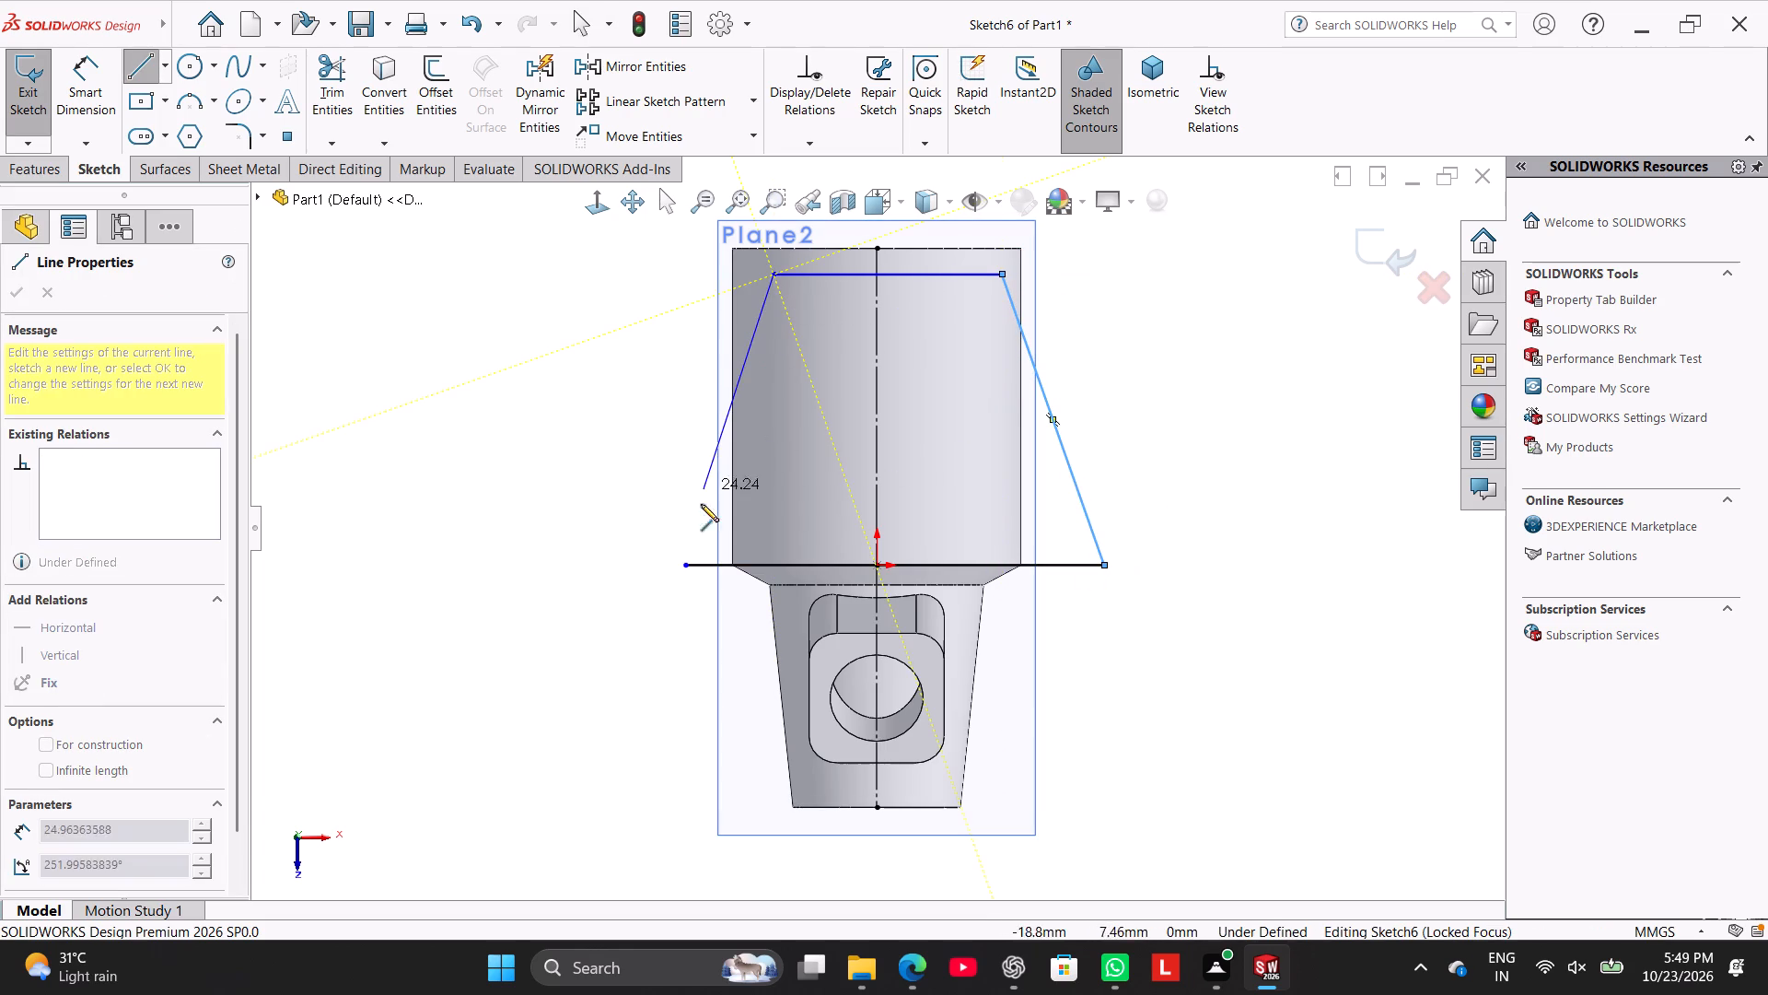
click(684, 568)
right_click(548, 477)
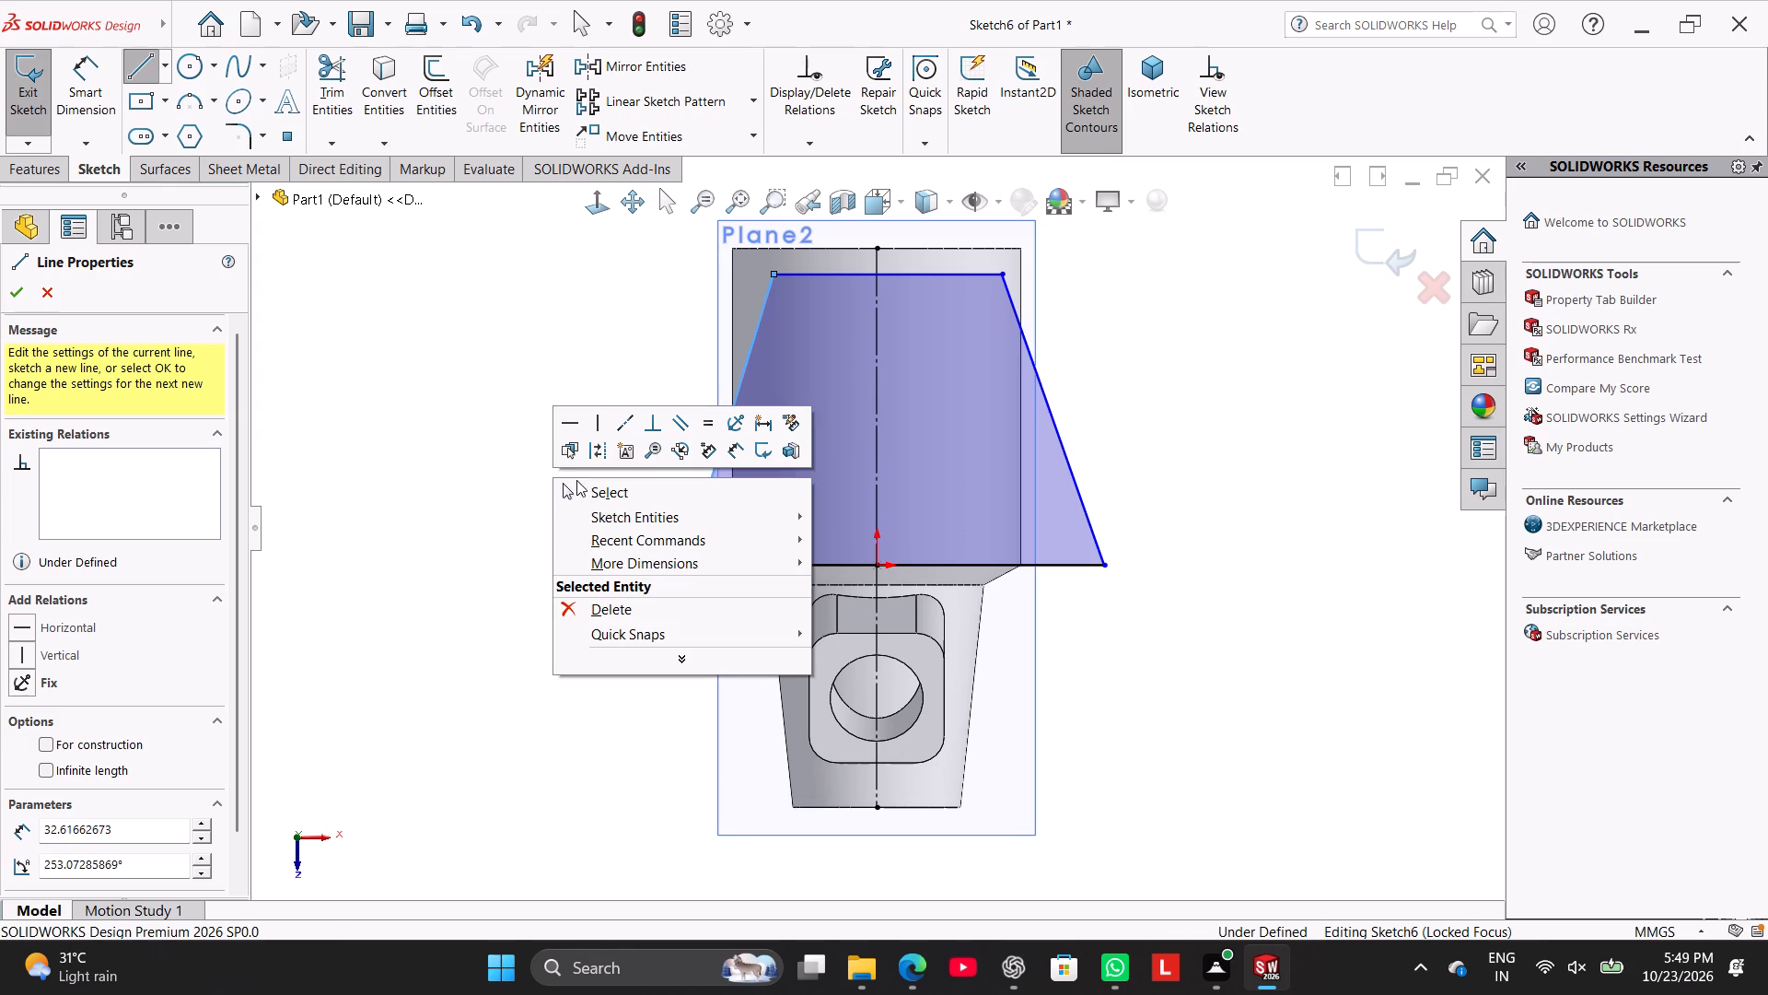
click(591, 488)
Make the two slanted sides symmetric about the vertical construction line of the wide cylinder.
click(877, 431)
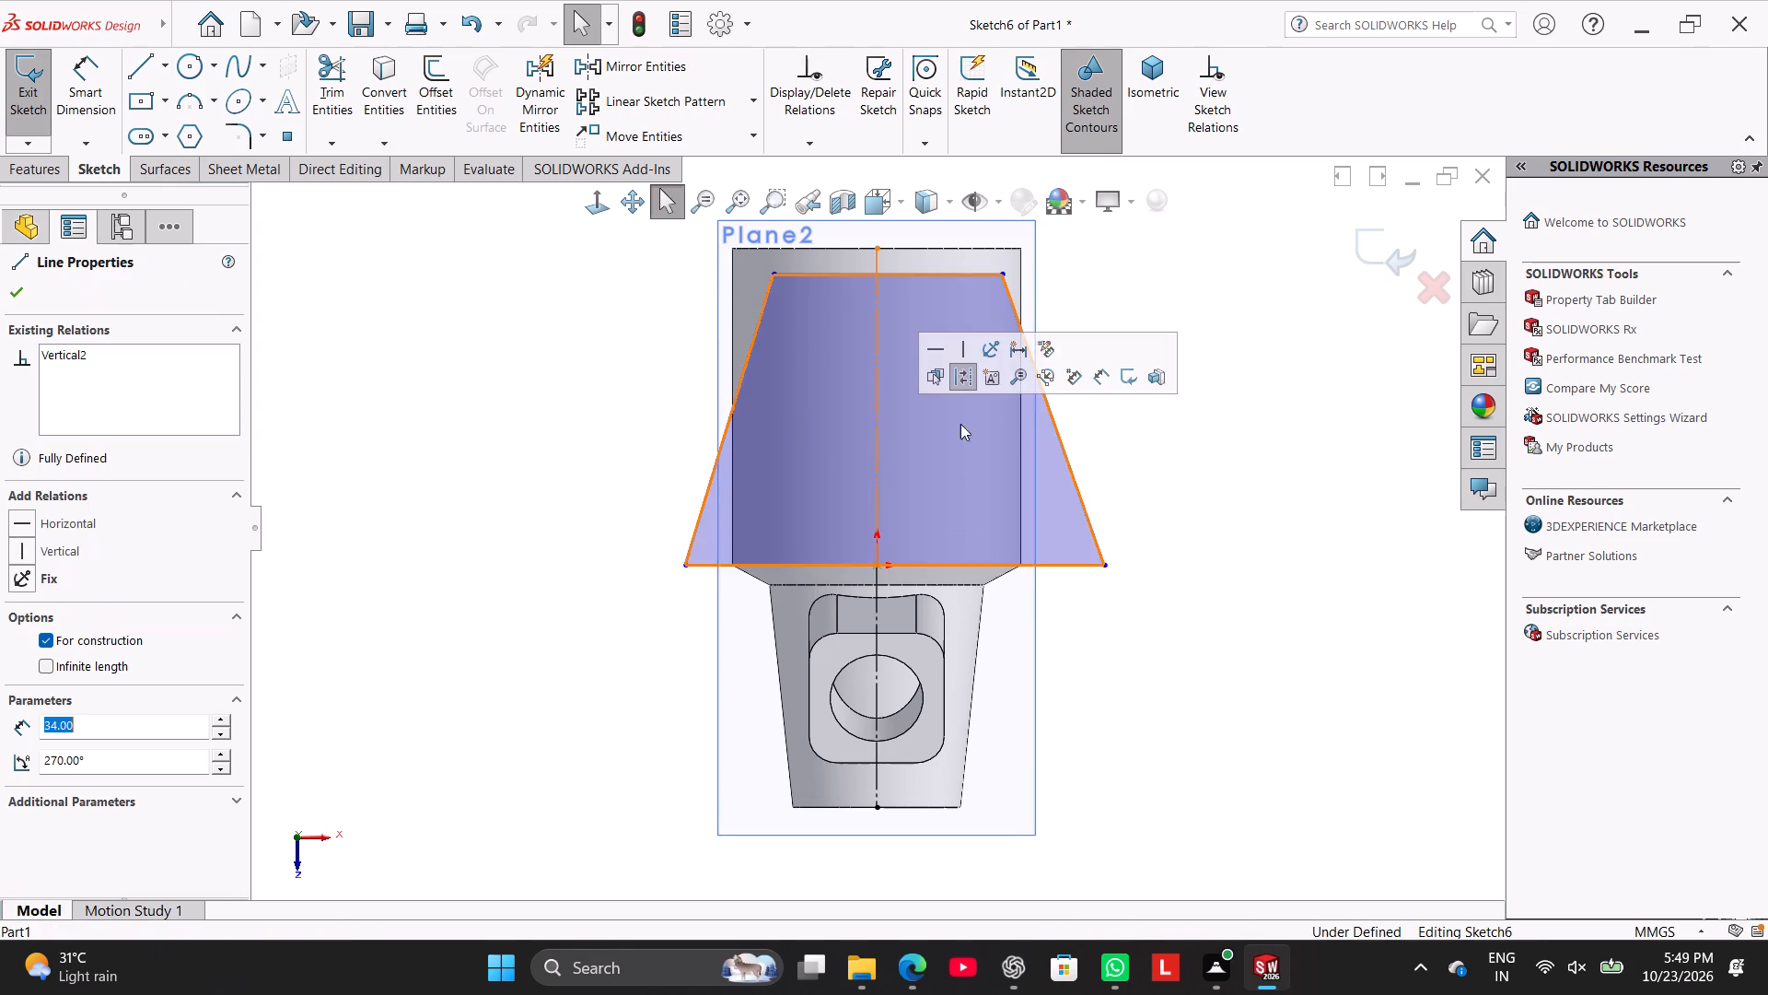
ctrl+click(1064, 447)
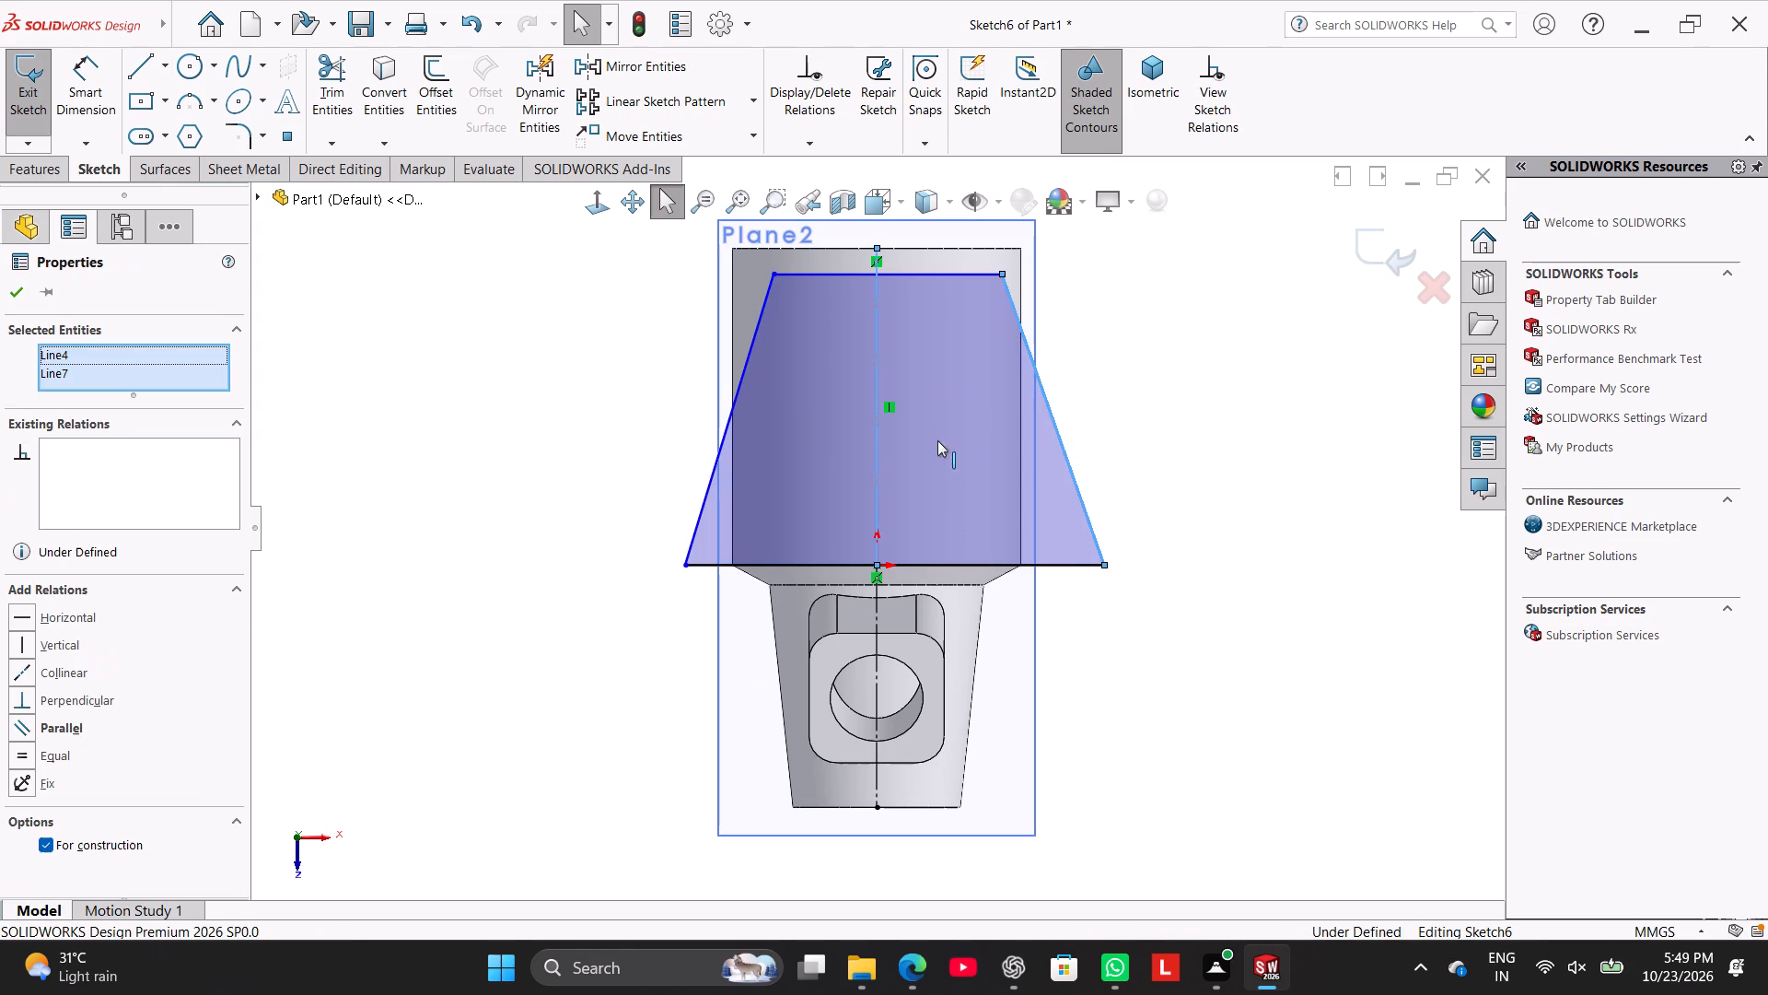
ctrl+click(743, 386)
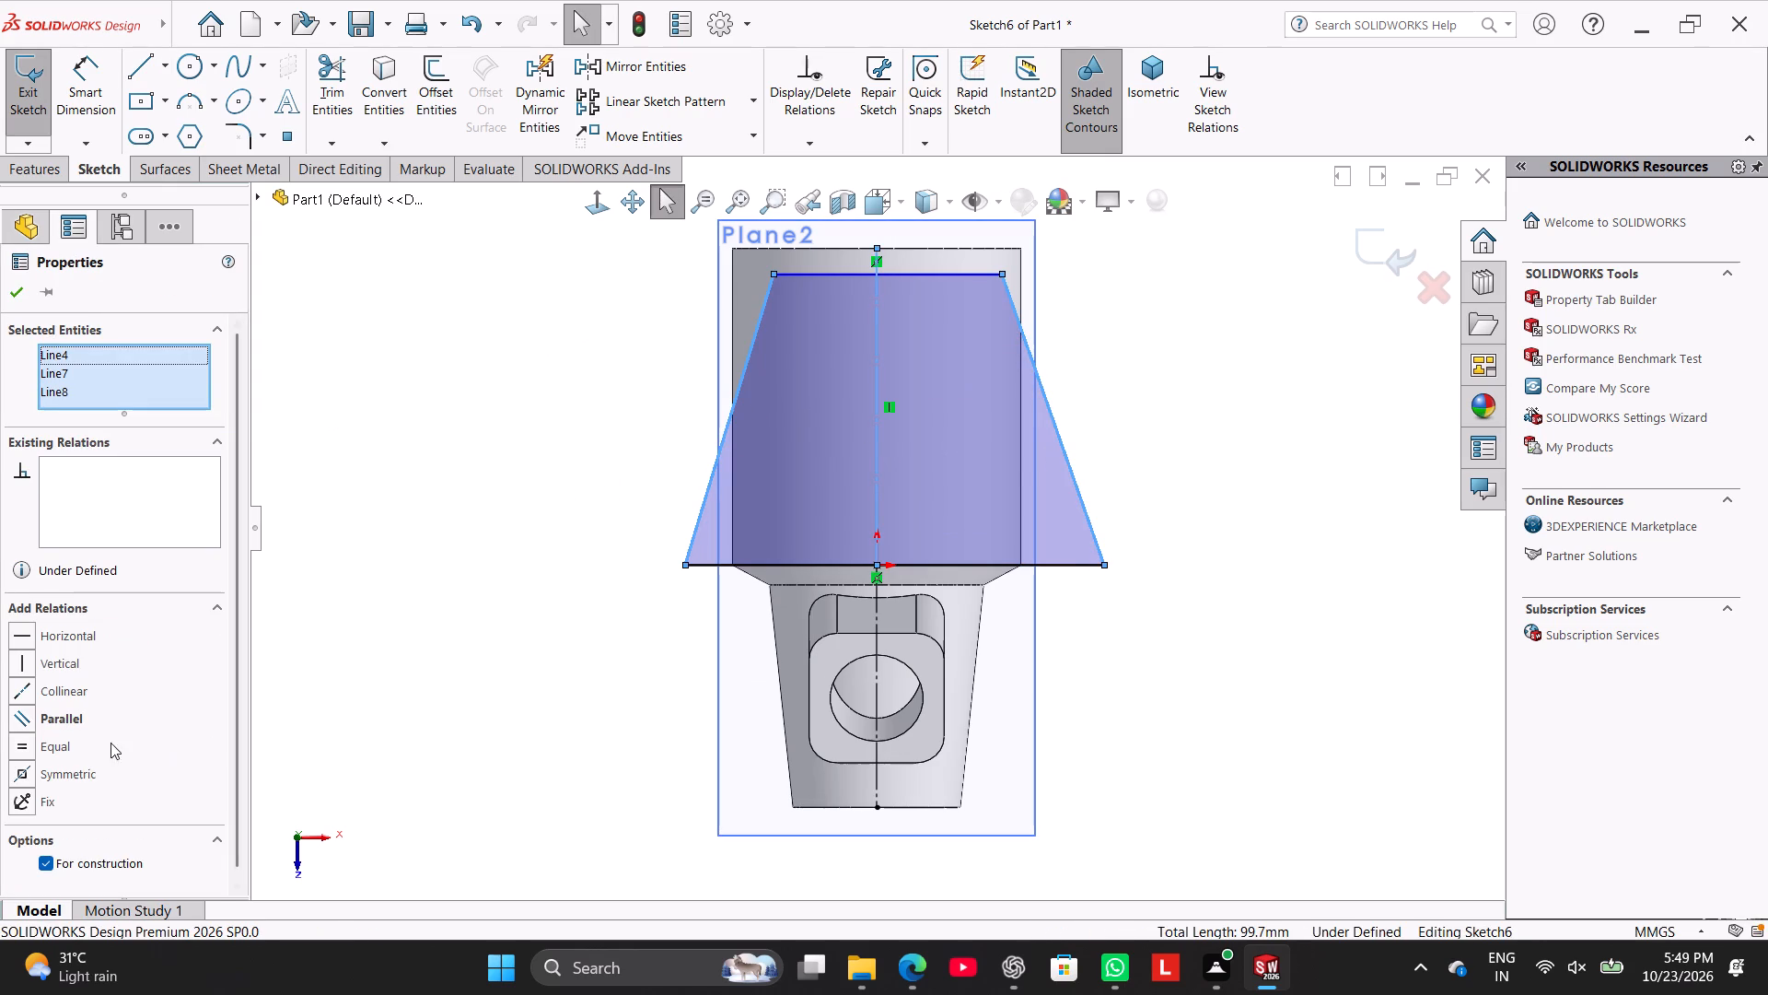
click(78, 773)
click(322, 487)
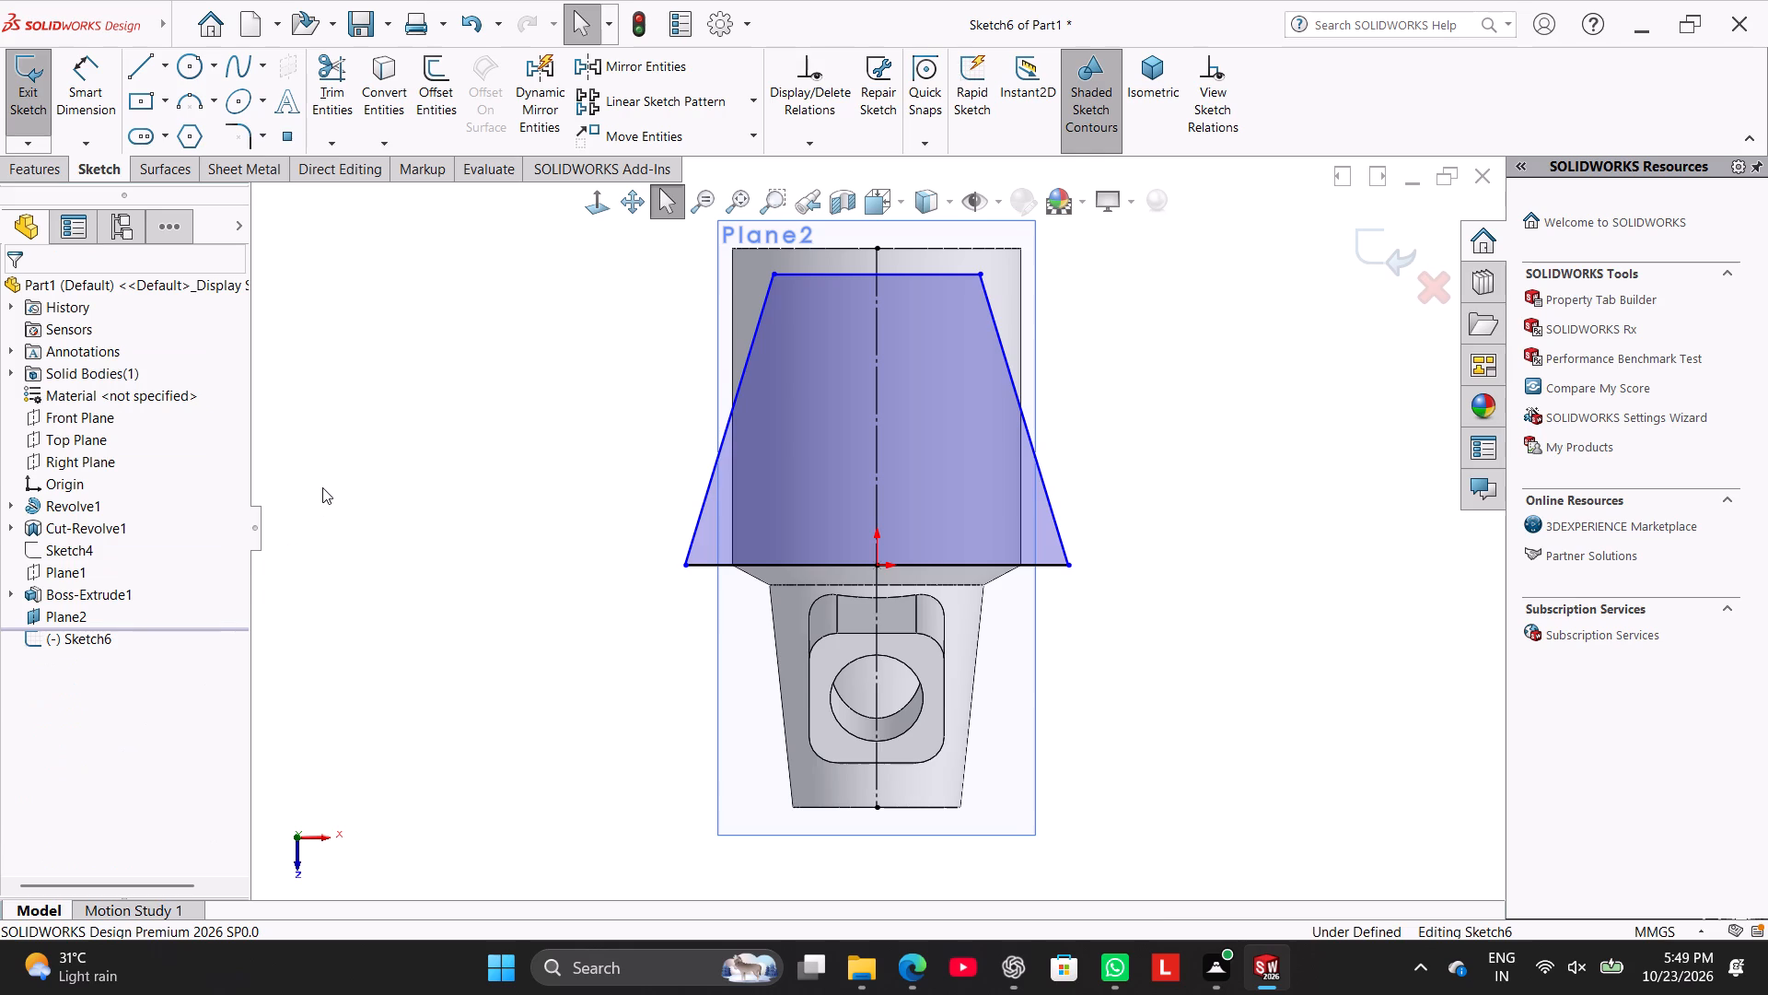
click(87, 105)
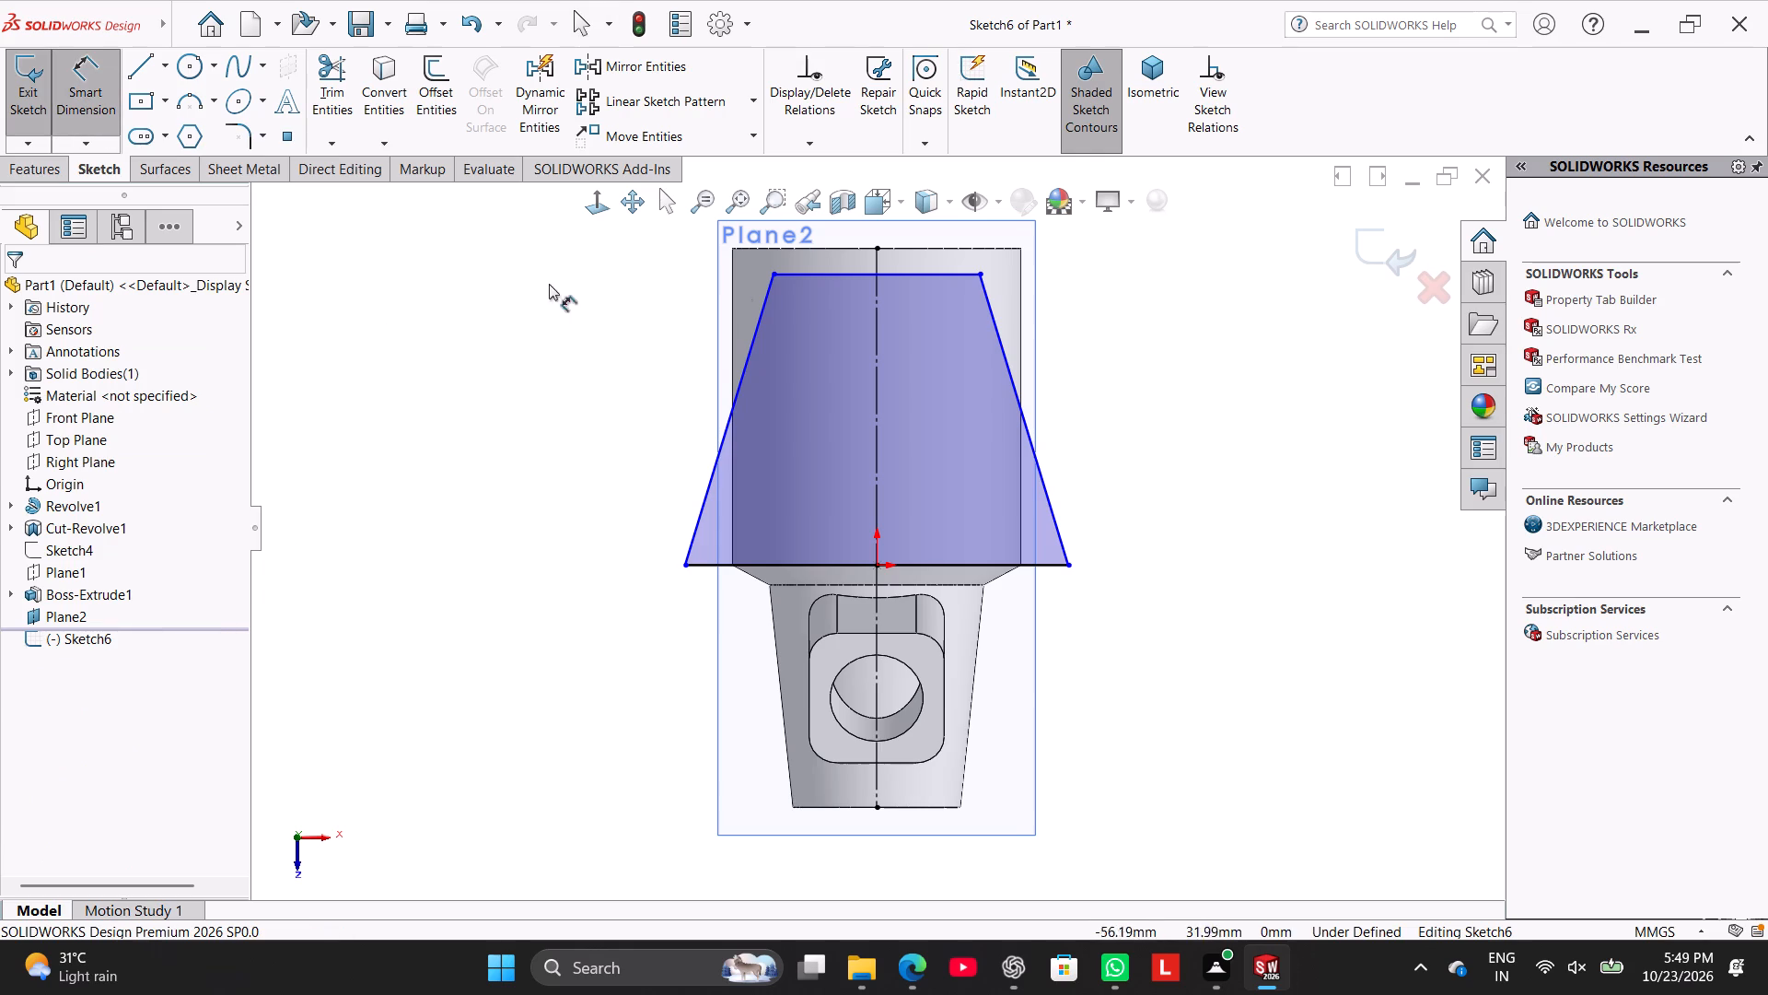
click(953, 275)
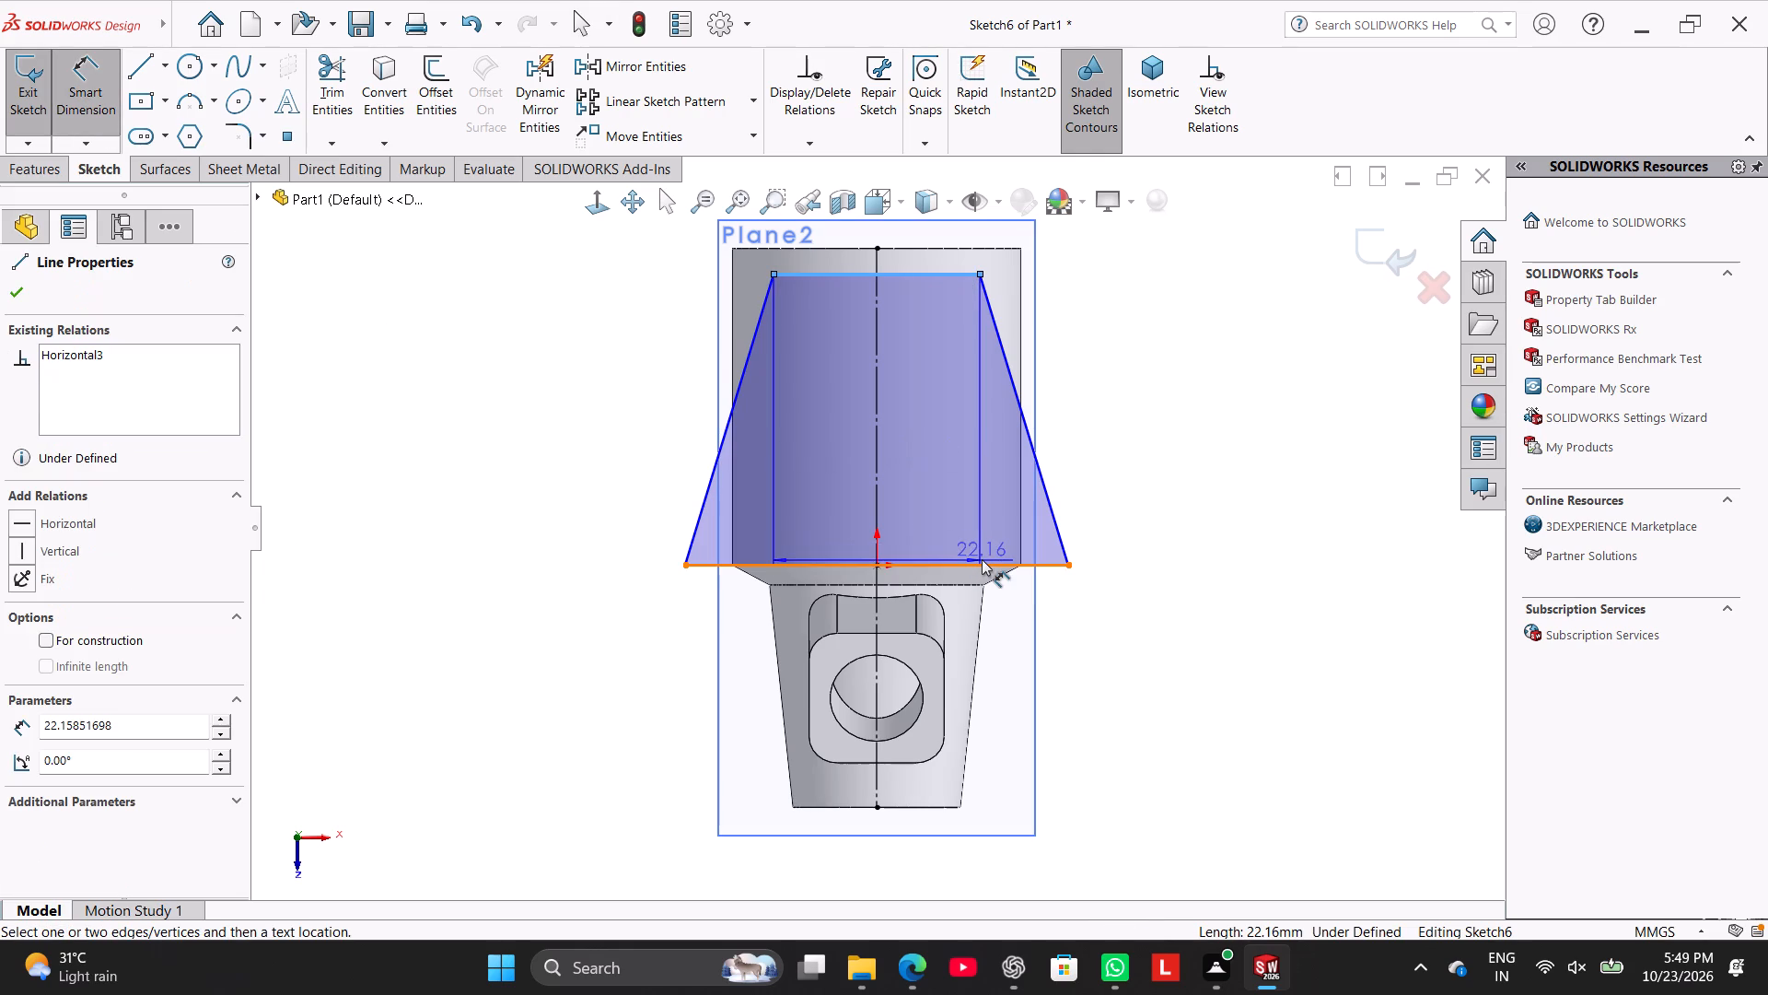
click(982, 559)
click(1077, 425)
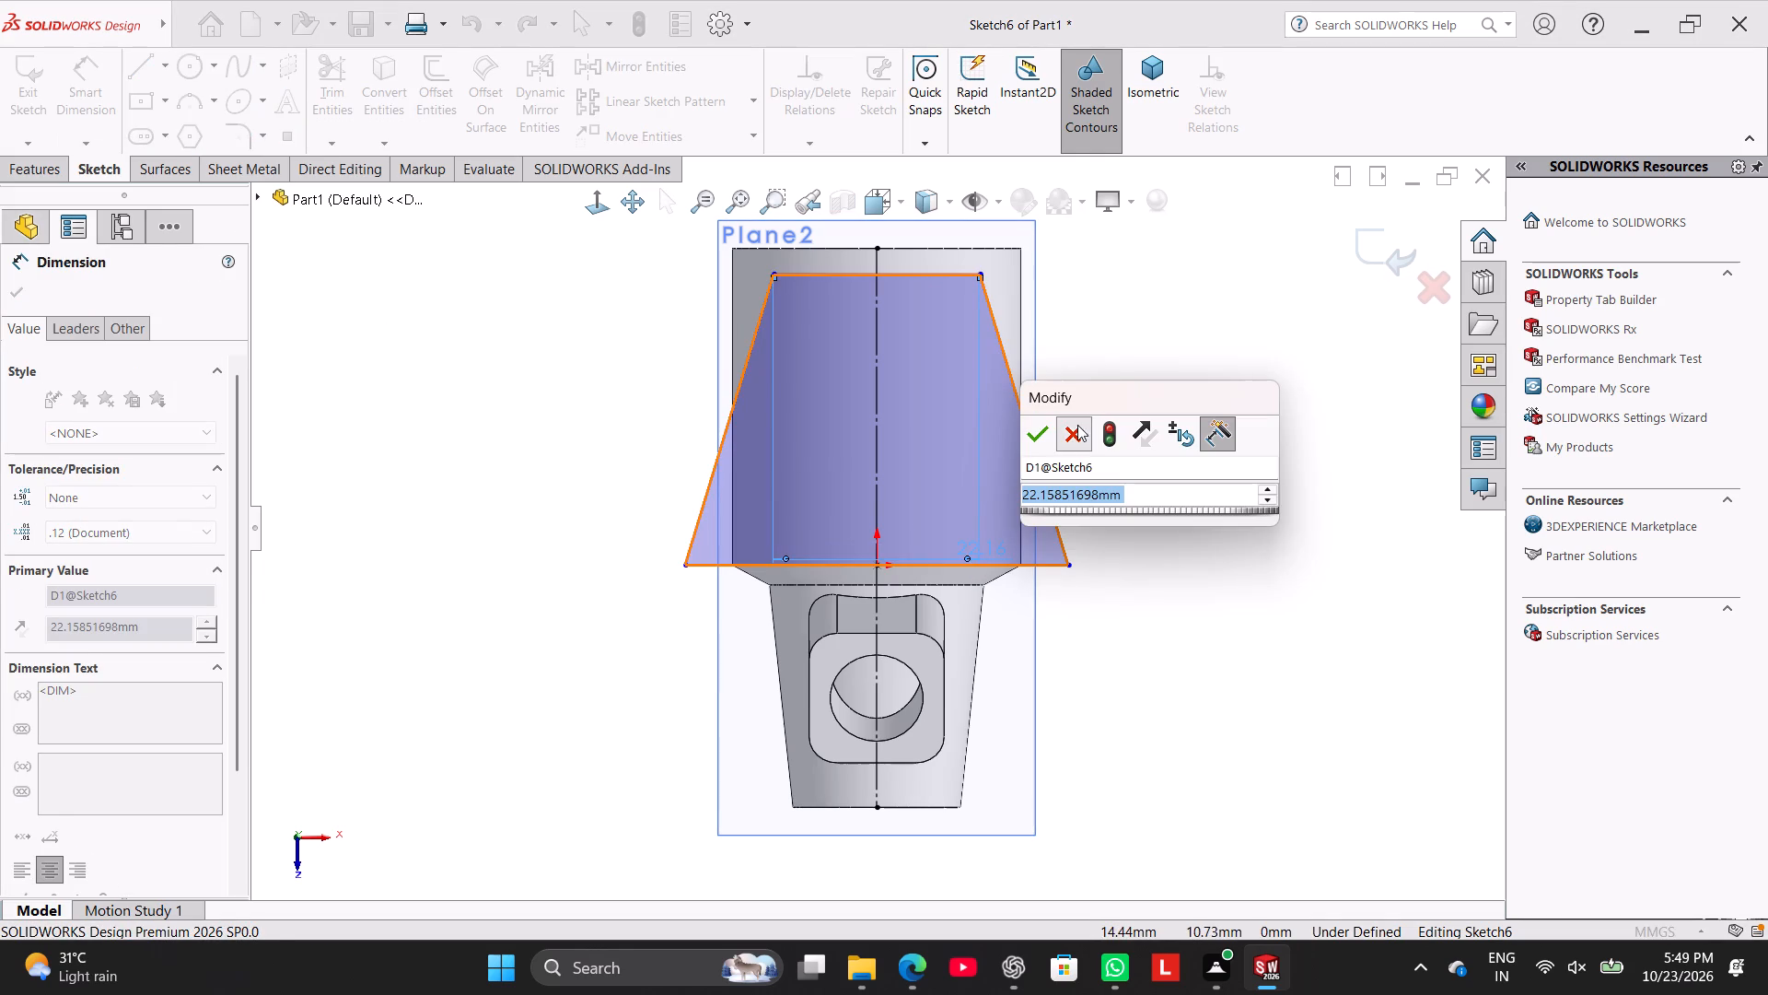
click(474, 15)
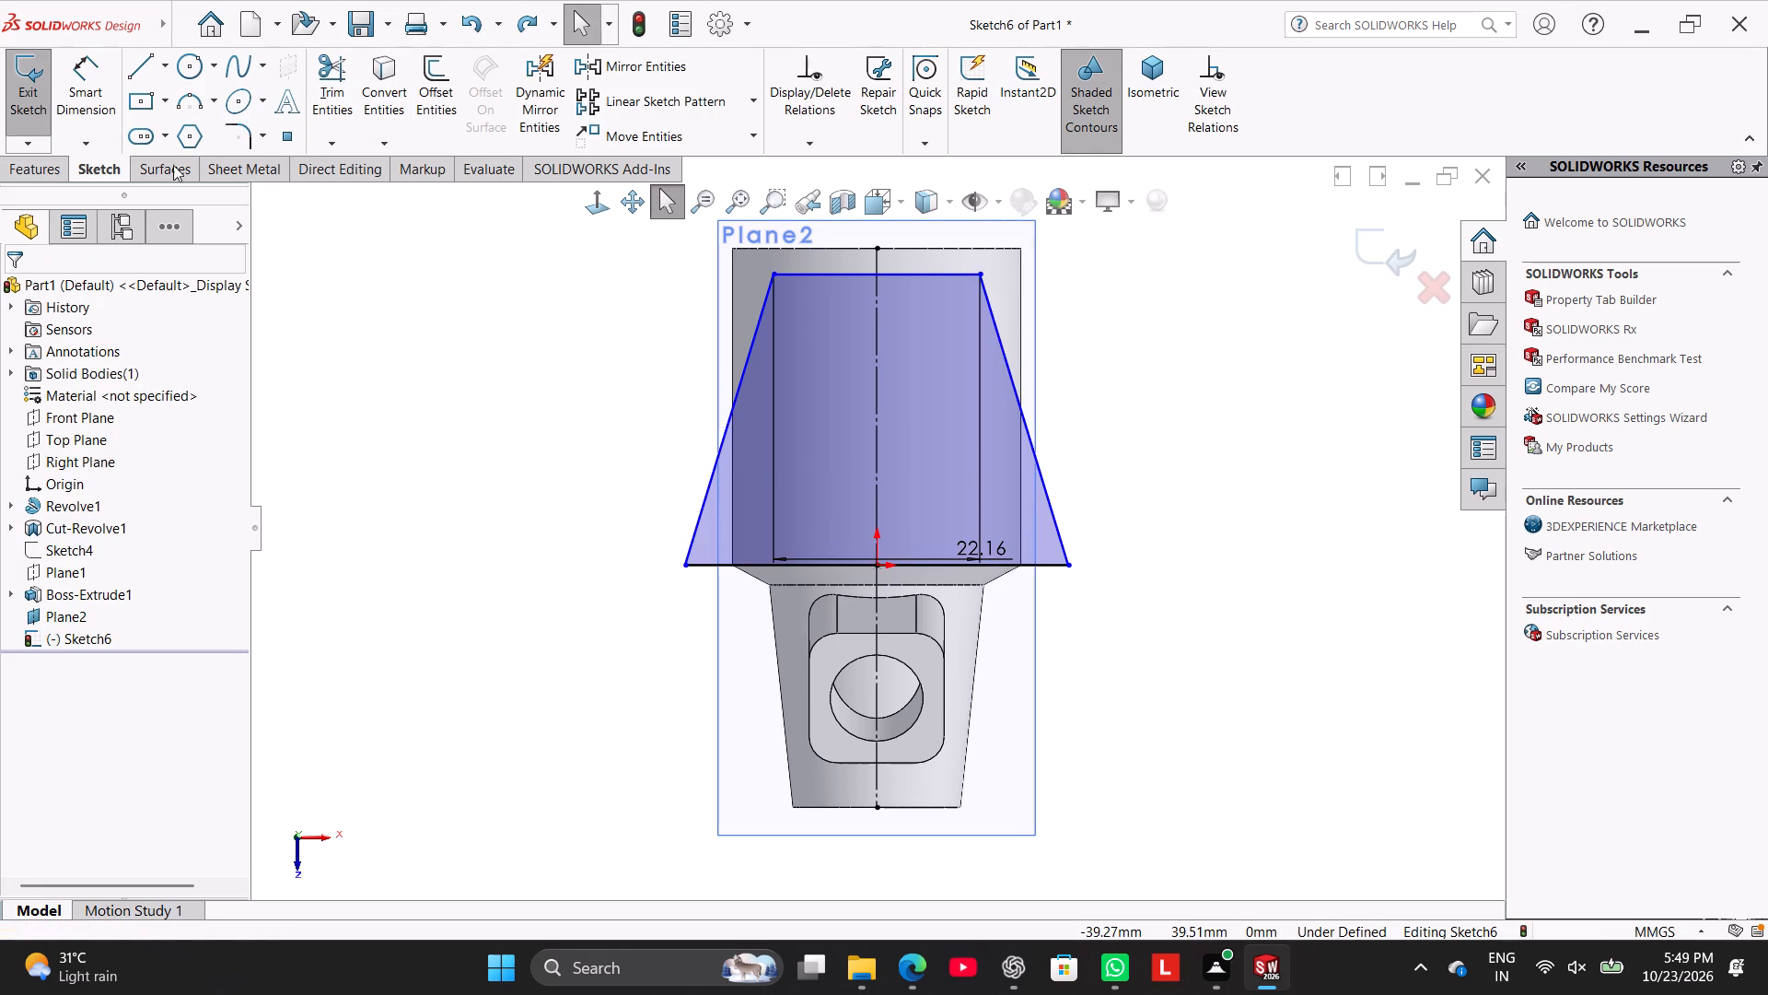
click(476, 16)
Dimension the trapezoid's vertical height from one slanted side and set it to 35 mm.
click(91, 88)
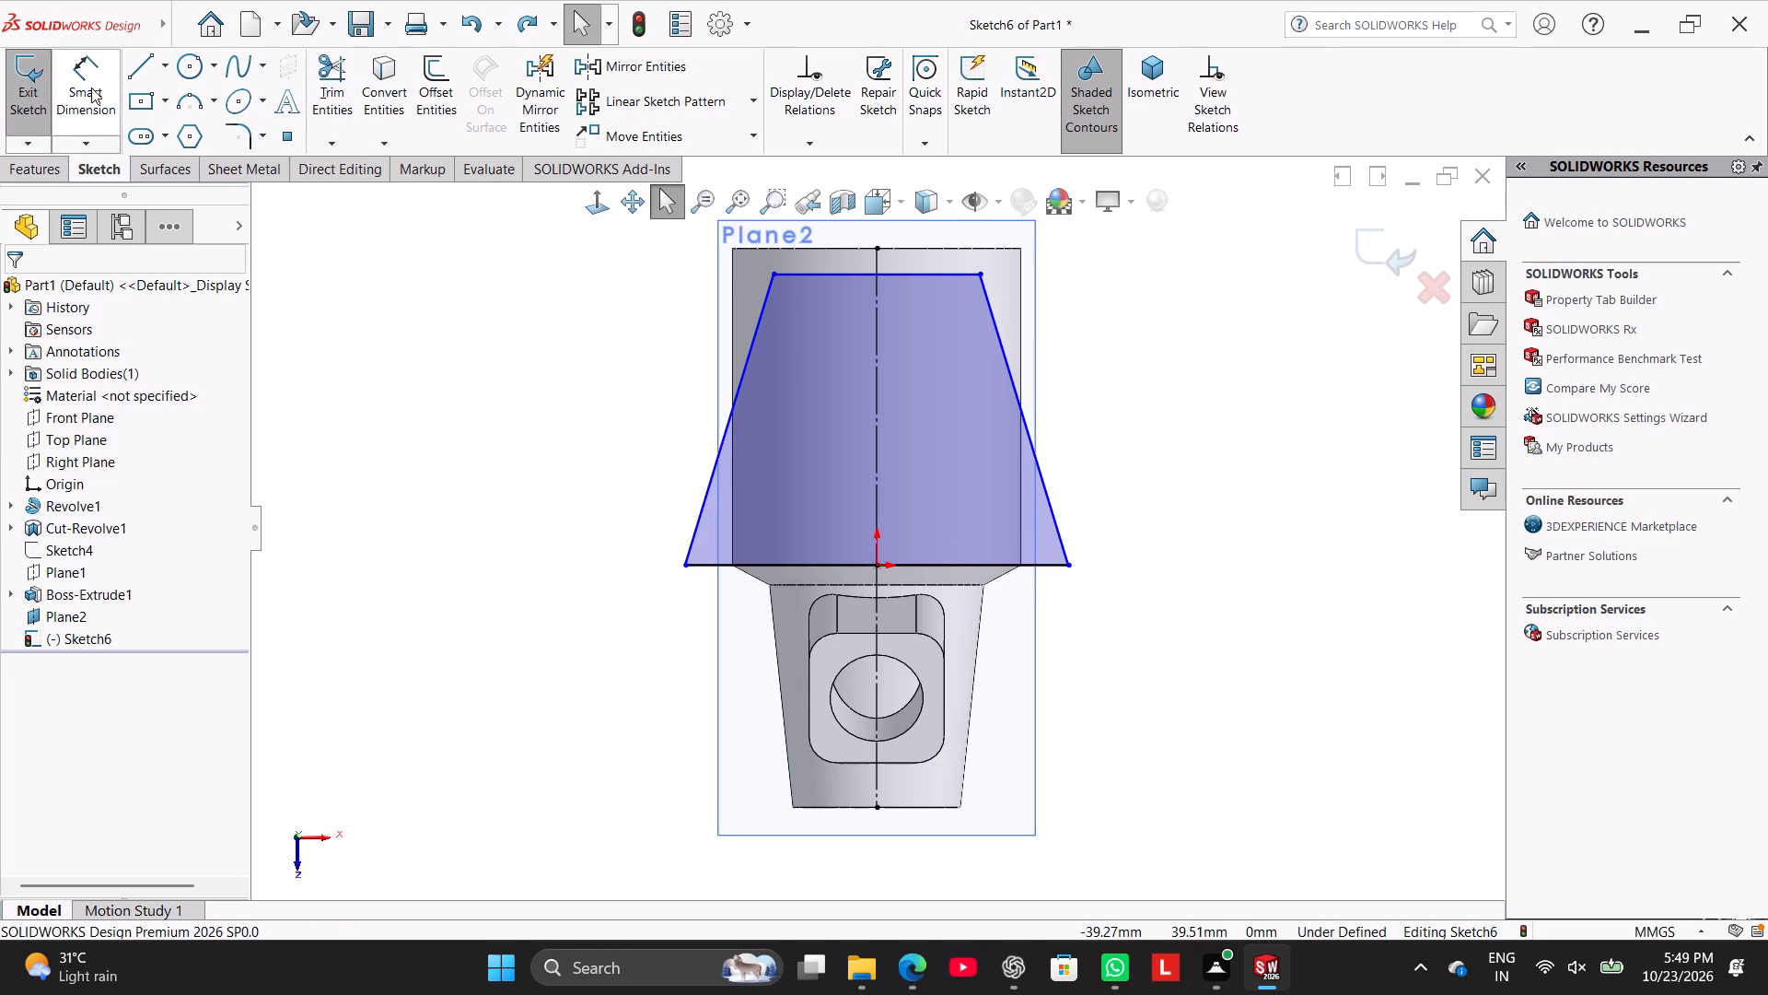
click(990, 303)
click(1161, 407)
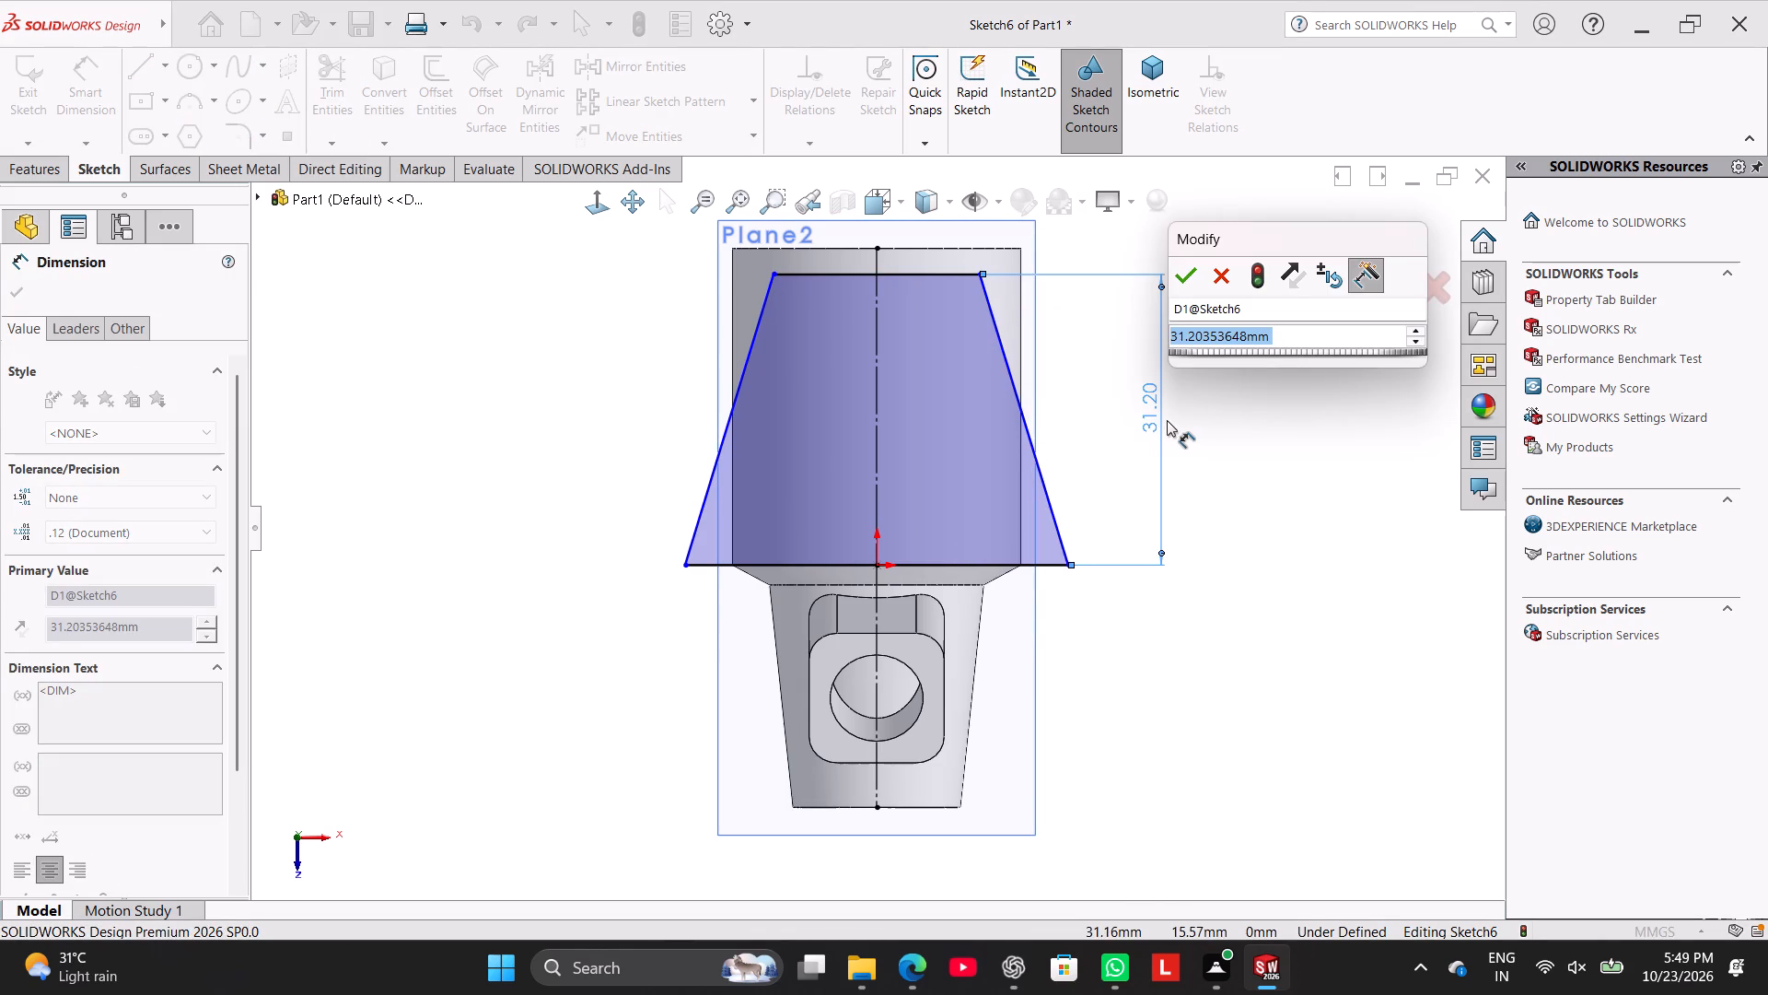
text(35)
key(Return)
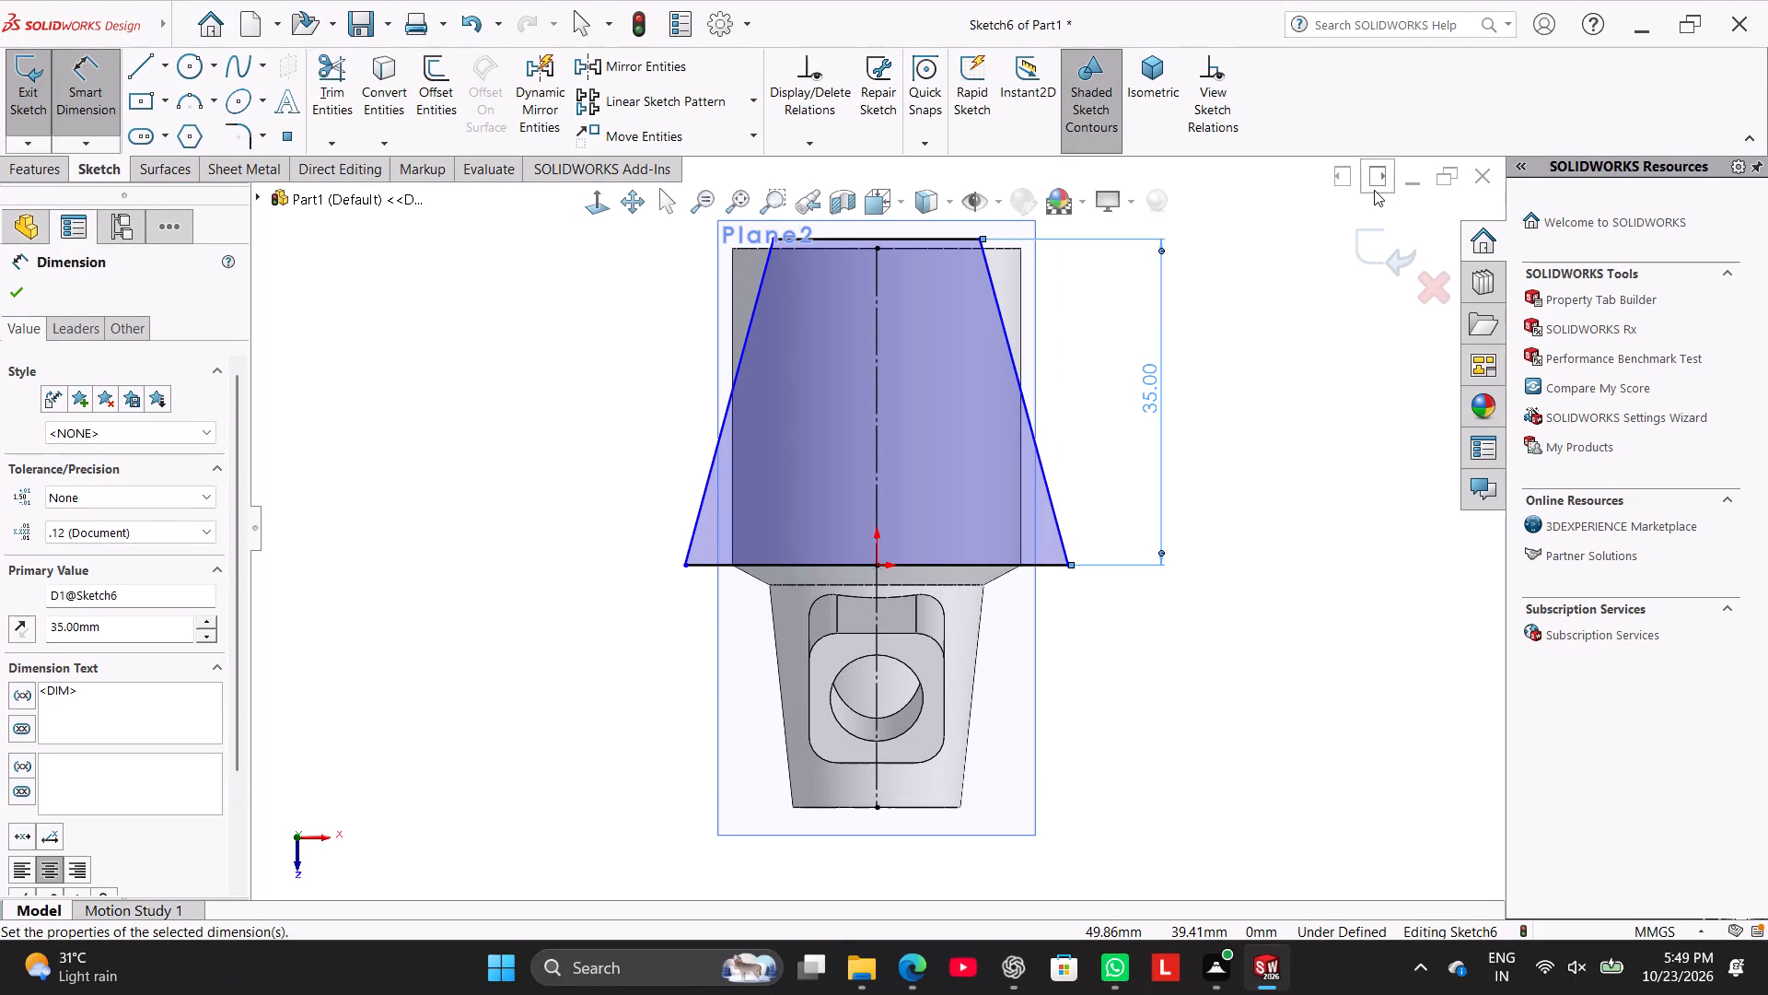
Dimension the trapezoid's short parallel edge, set its length to 28 mm, and leave the Smart Dimension tool.
scroll(909, 282, up, 1)
click(925, 287)
click(910, 244)
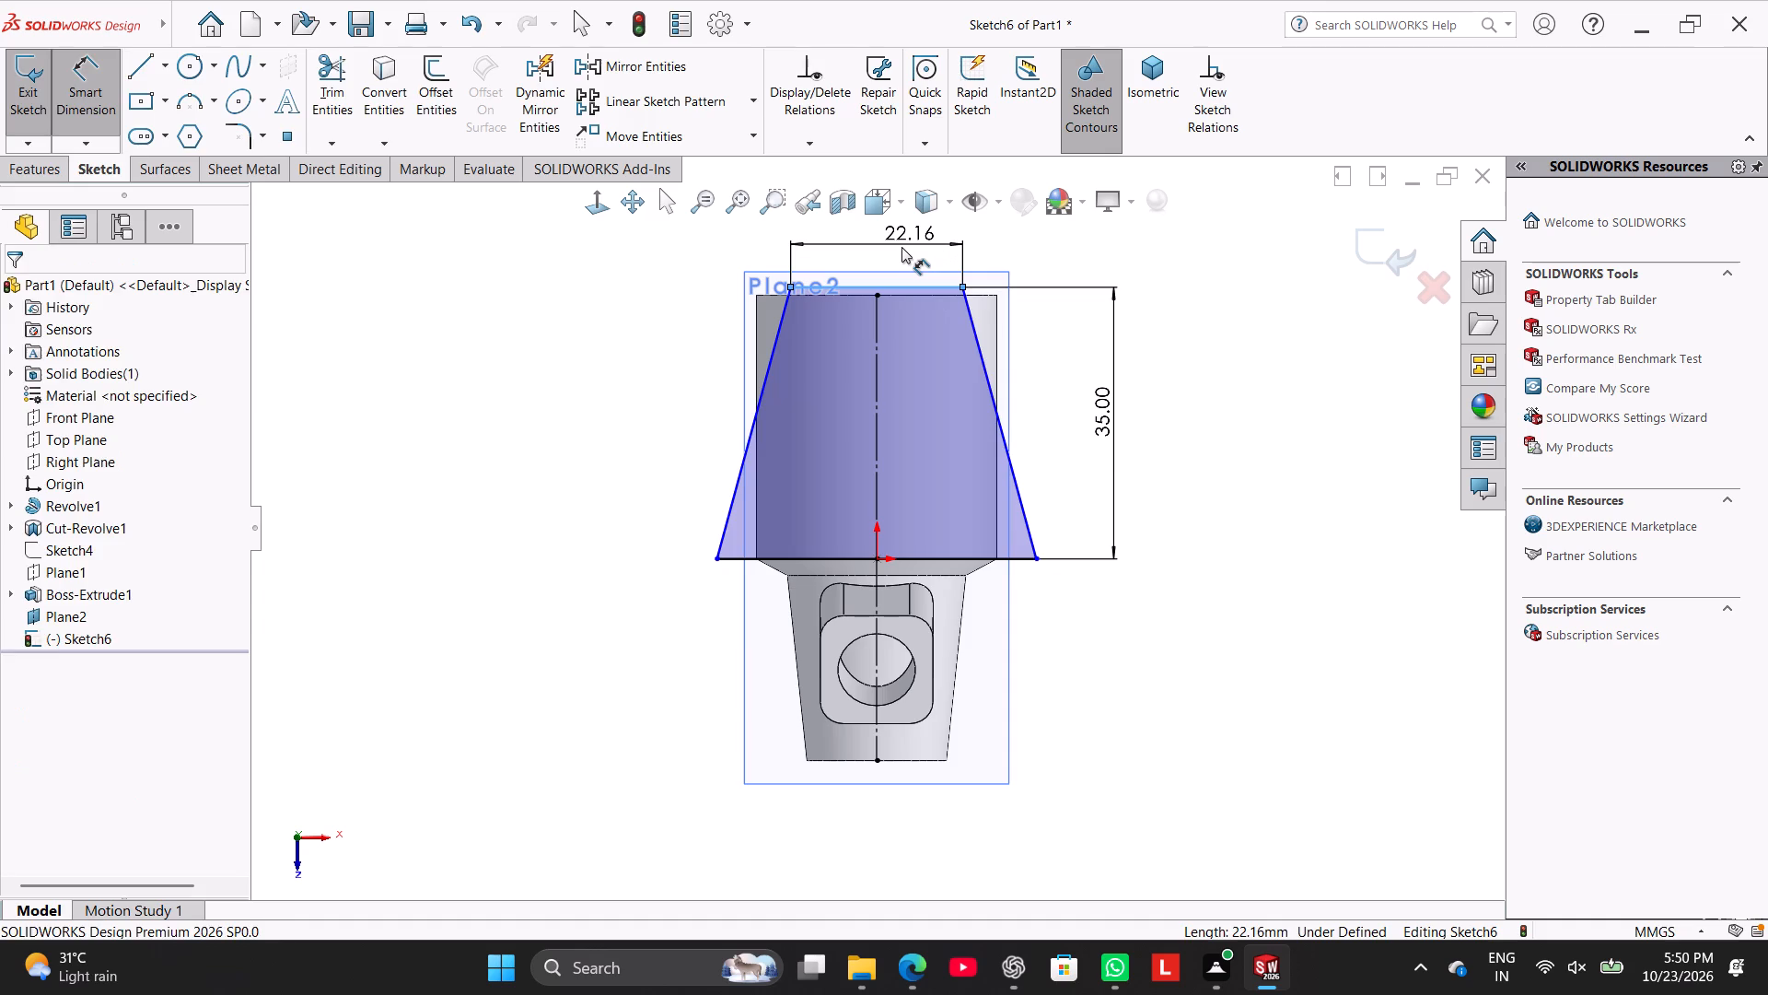
key(2)
key(8)
key(Return)
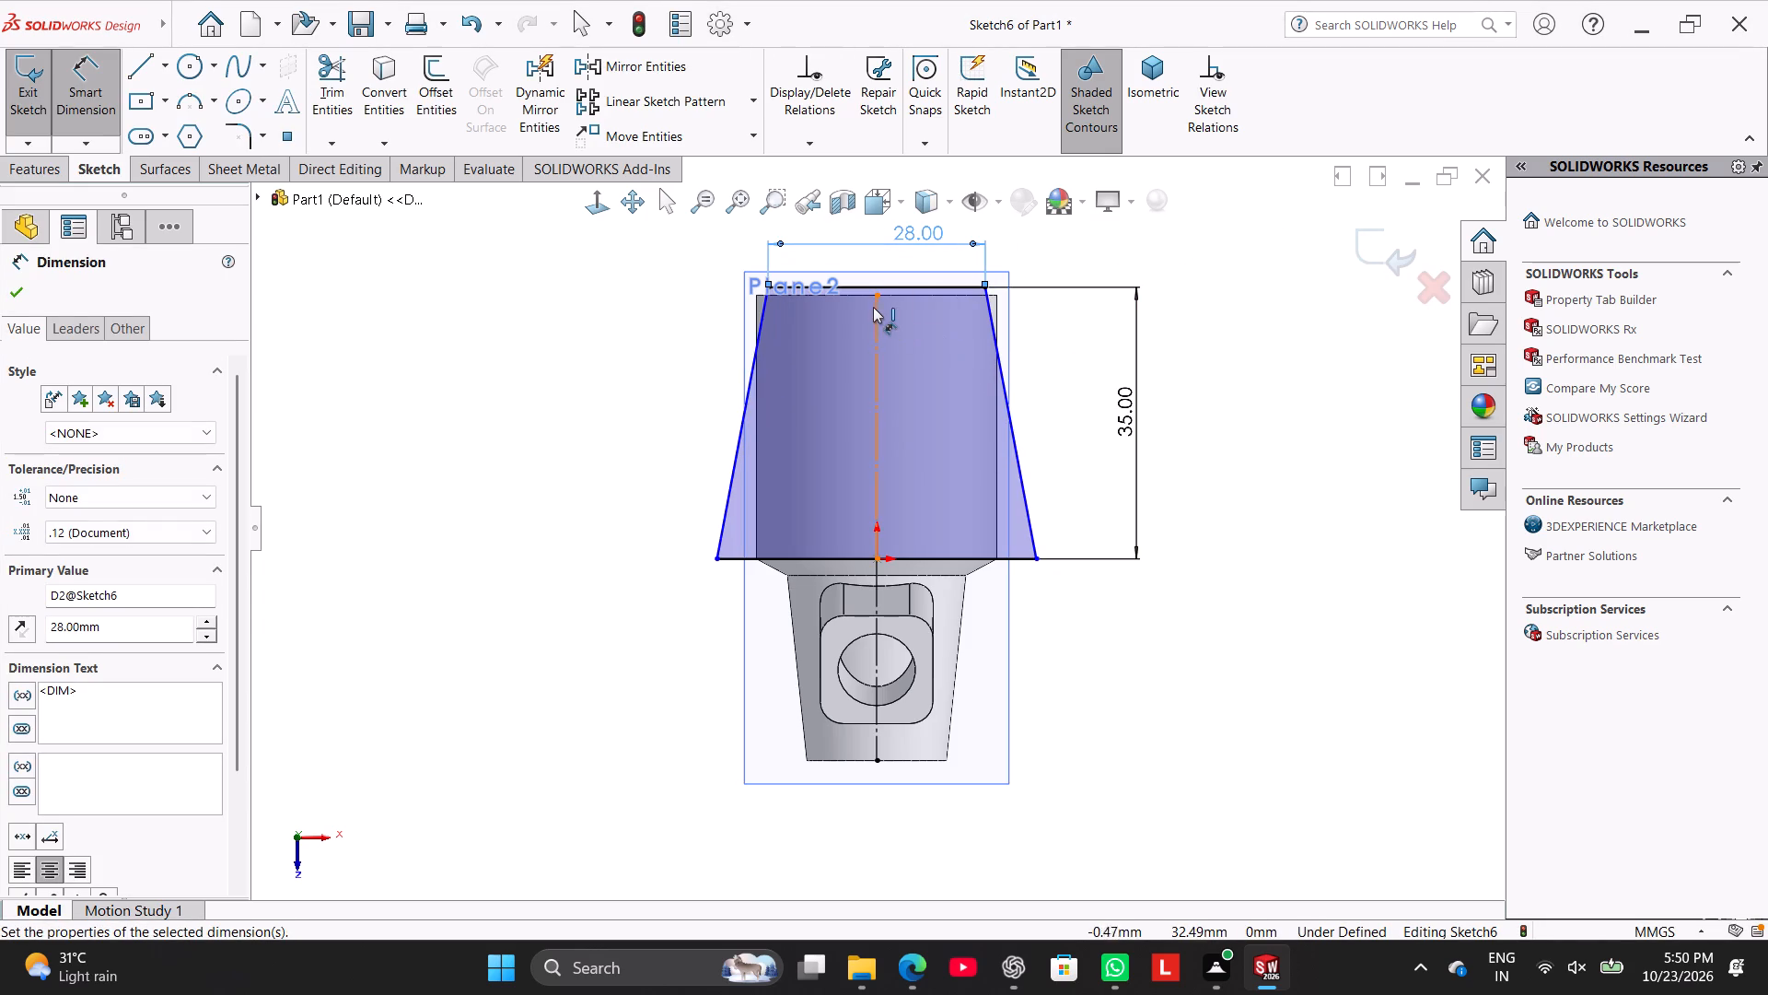
scroll(905, 302, down, 4)
right_click(417, 353)
click(481, 415)
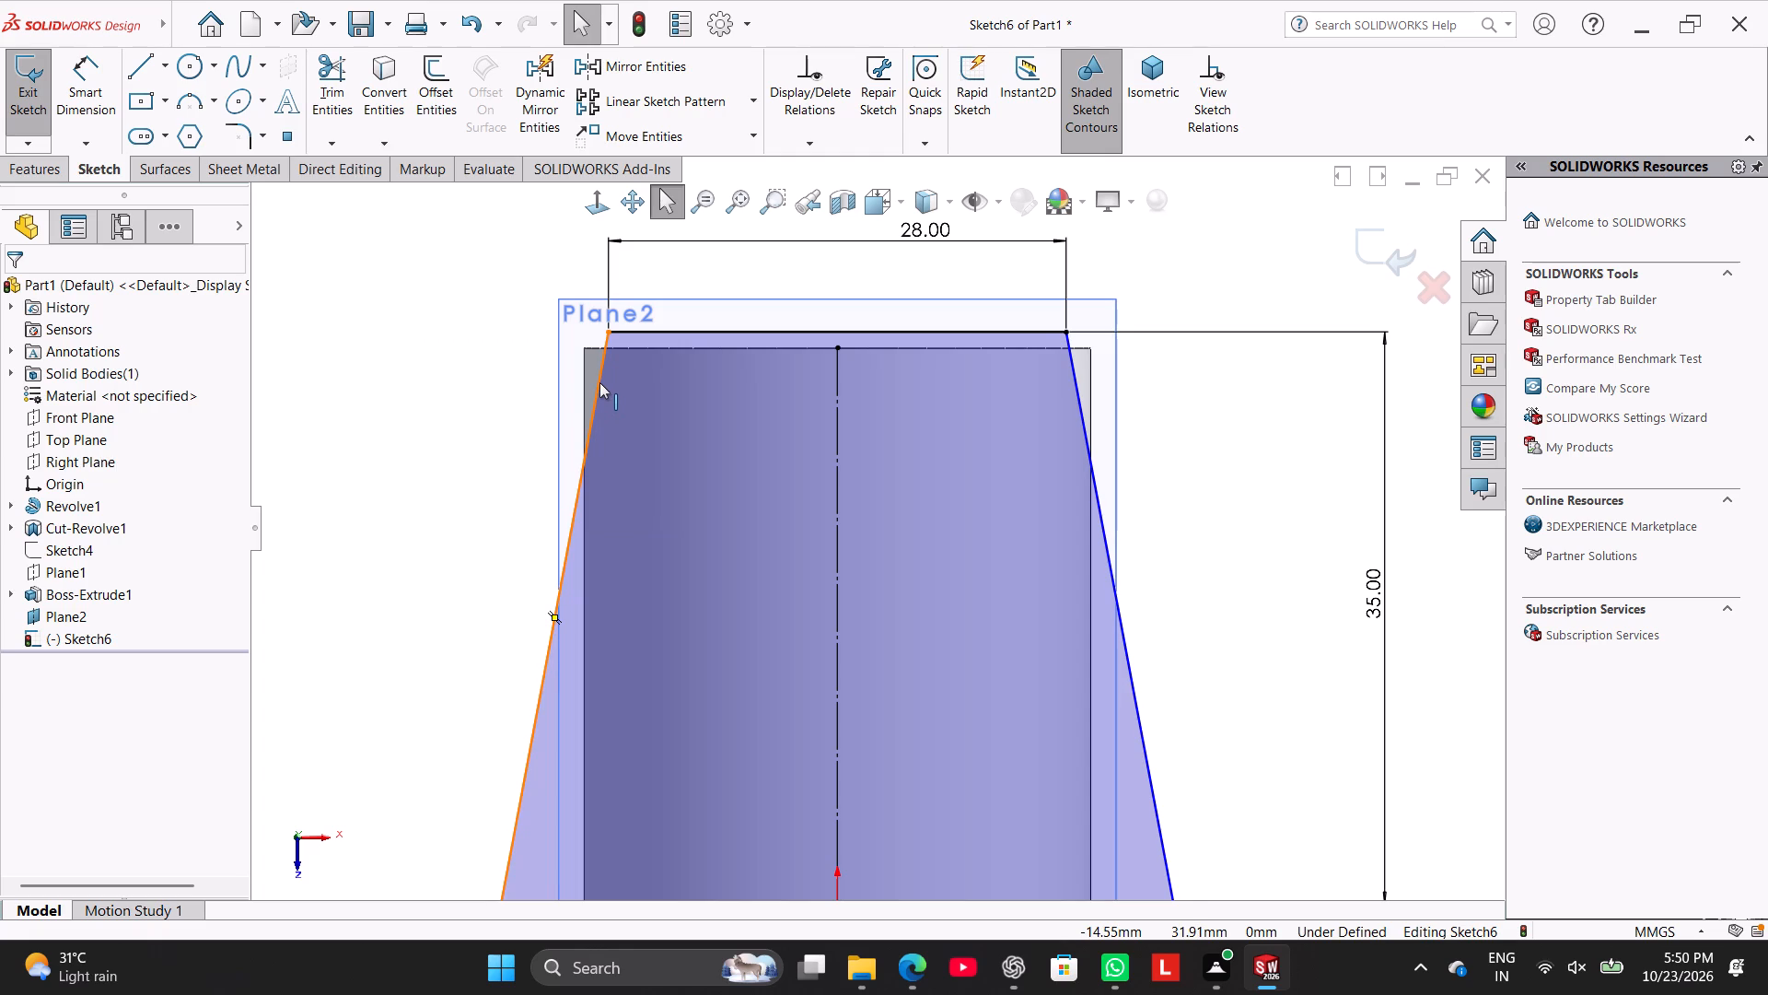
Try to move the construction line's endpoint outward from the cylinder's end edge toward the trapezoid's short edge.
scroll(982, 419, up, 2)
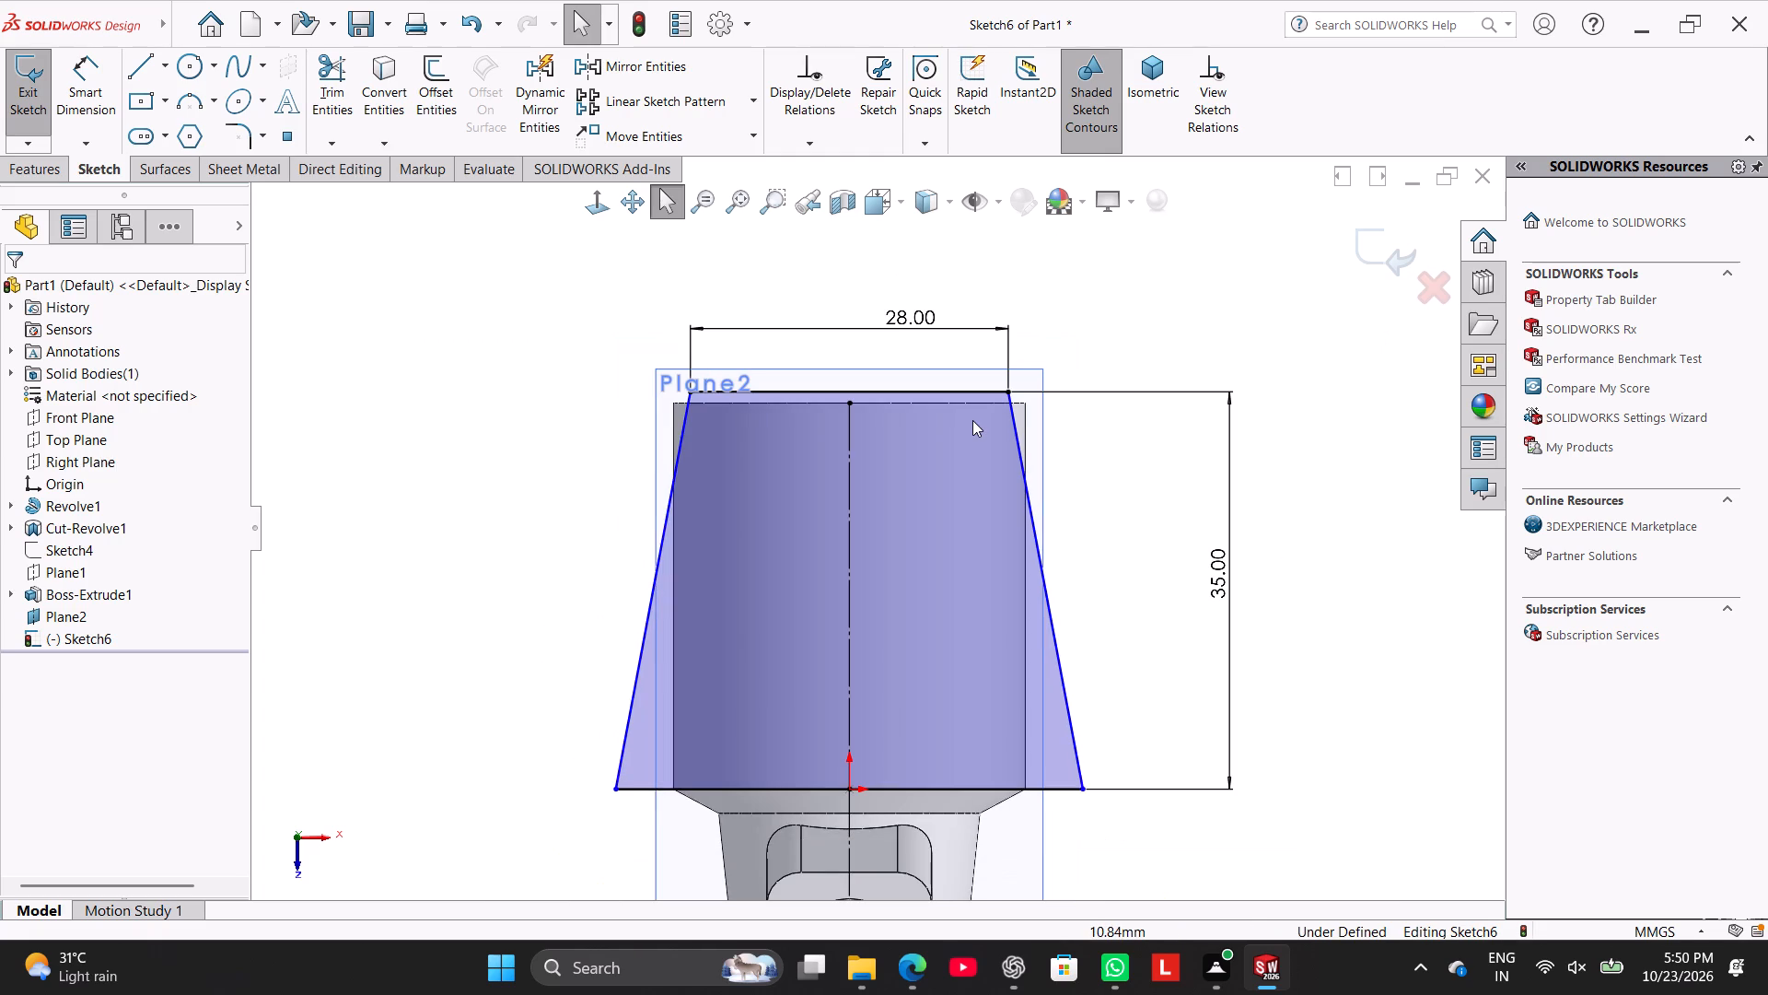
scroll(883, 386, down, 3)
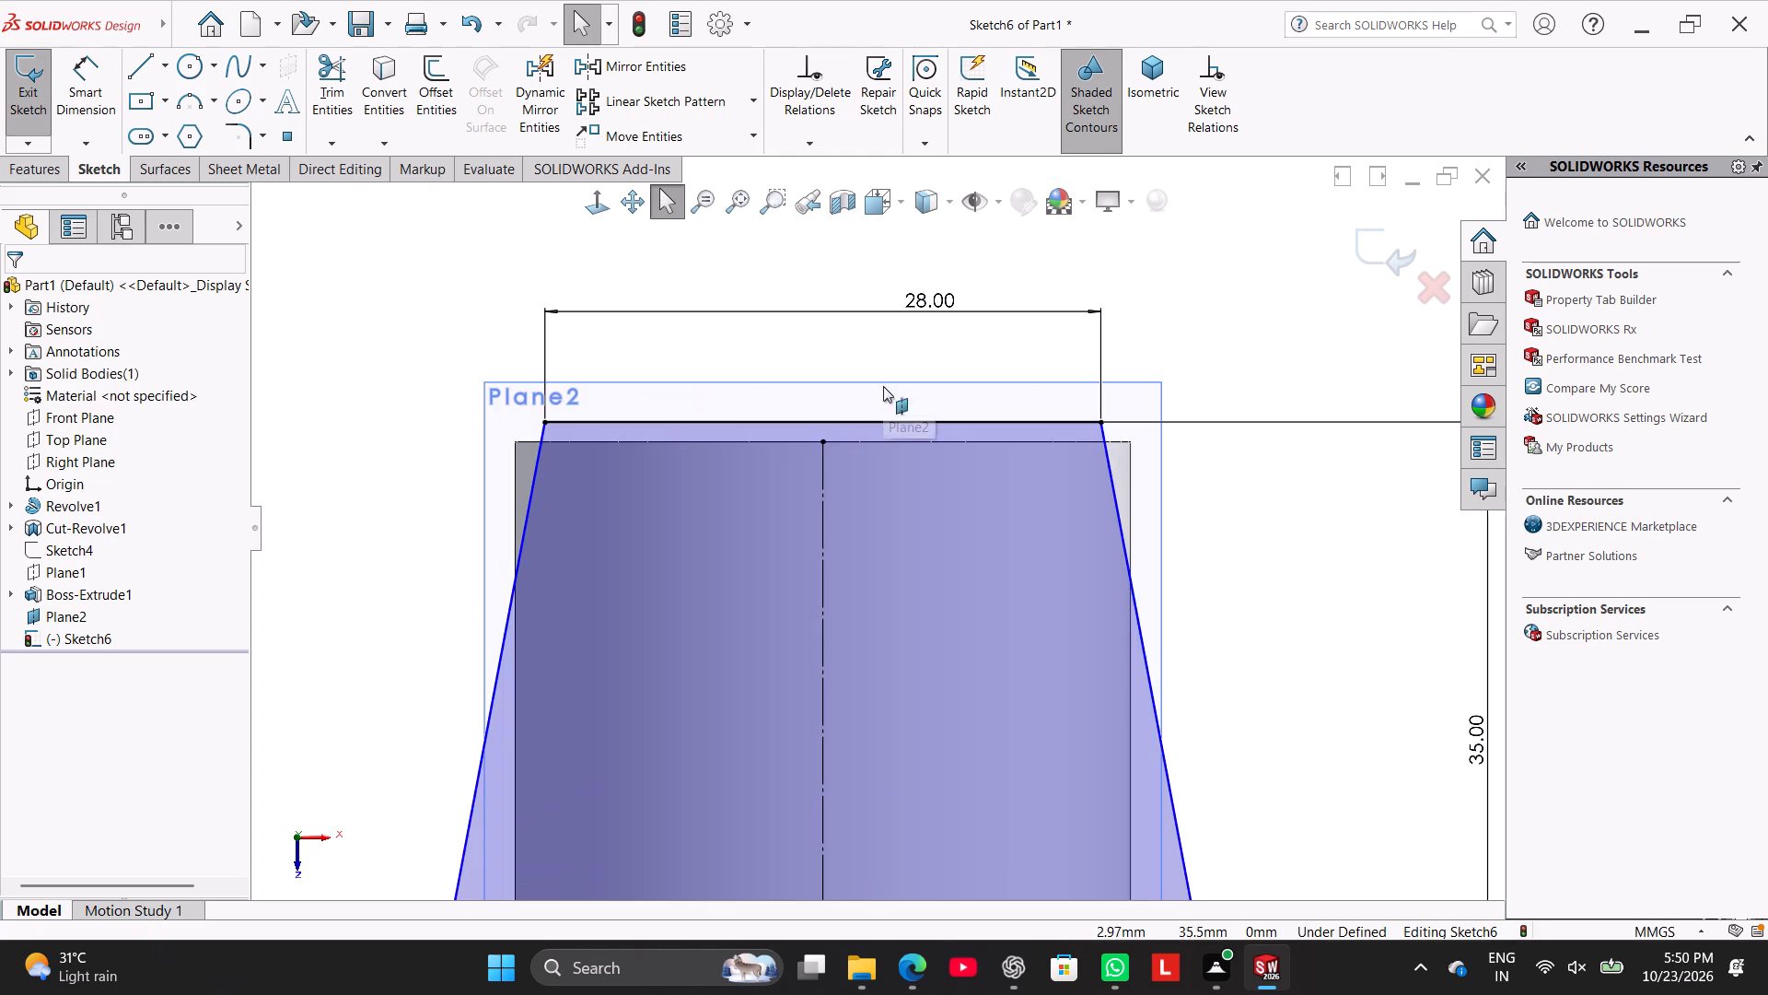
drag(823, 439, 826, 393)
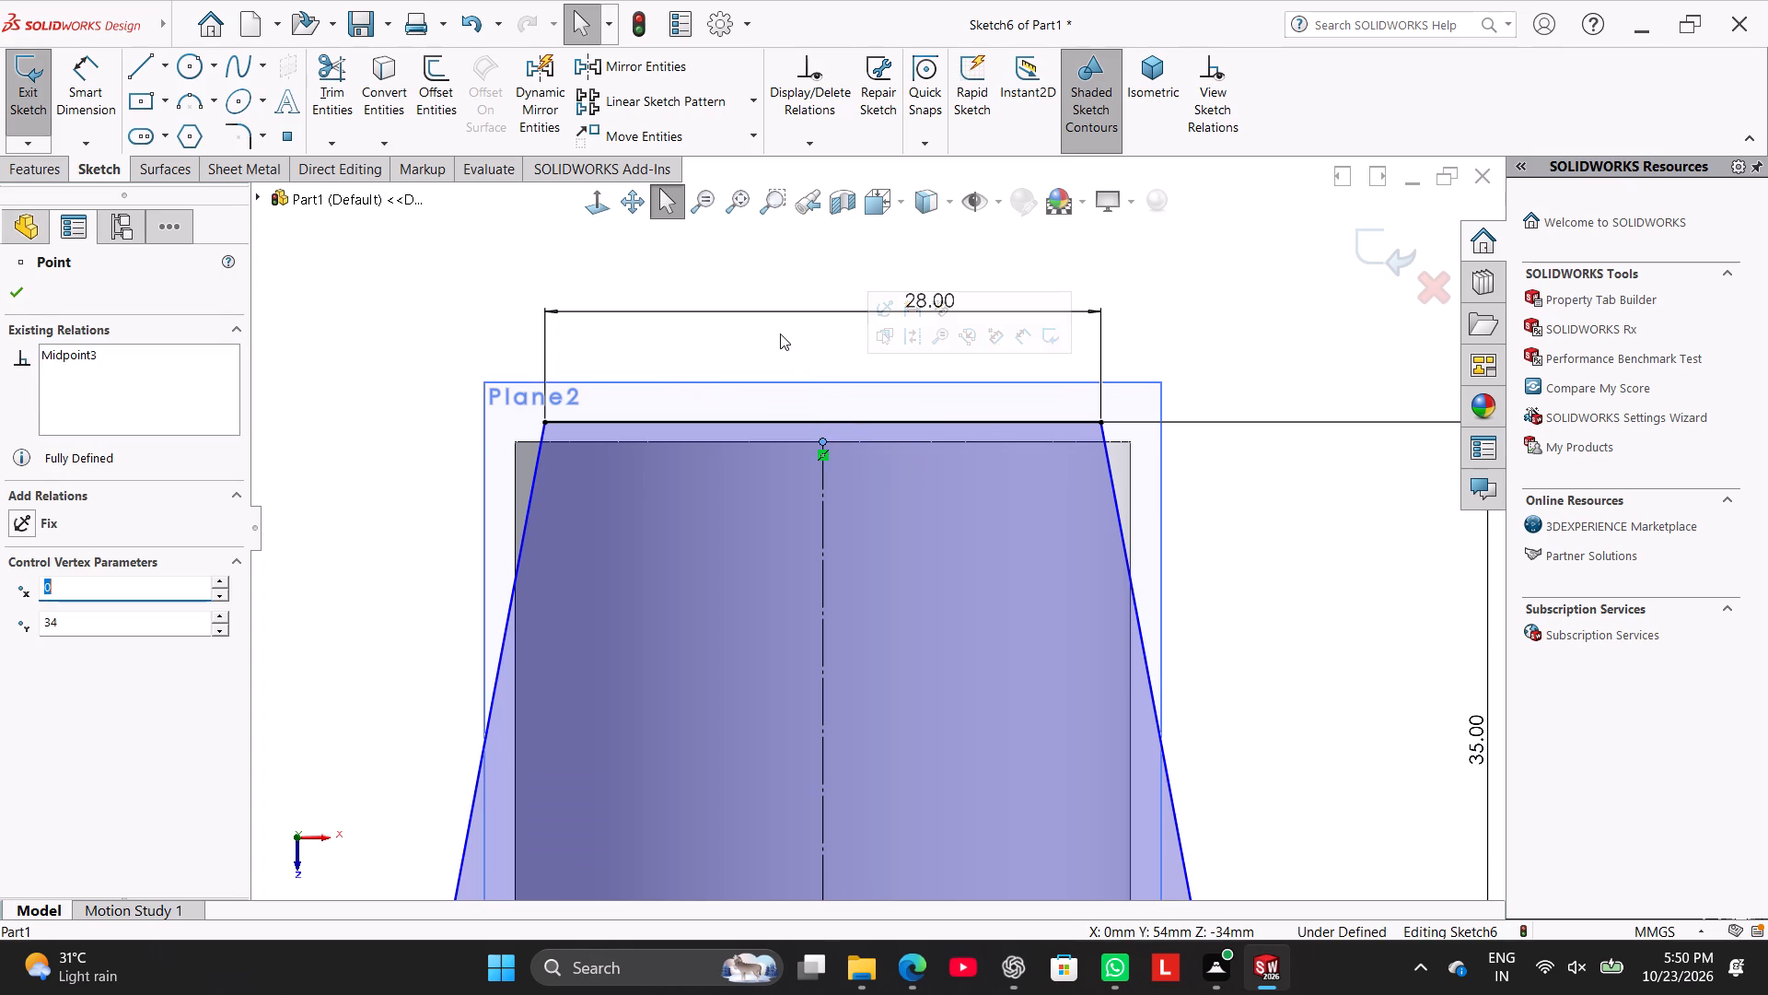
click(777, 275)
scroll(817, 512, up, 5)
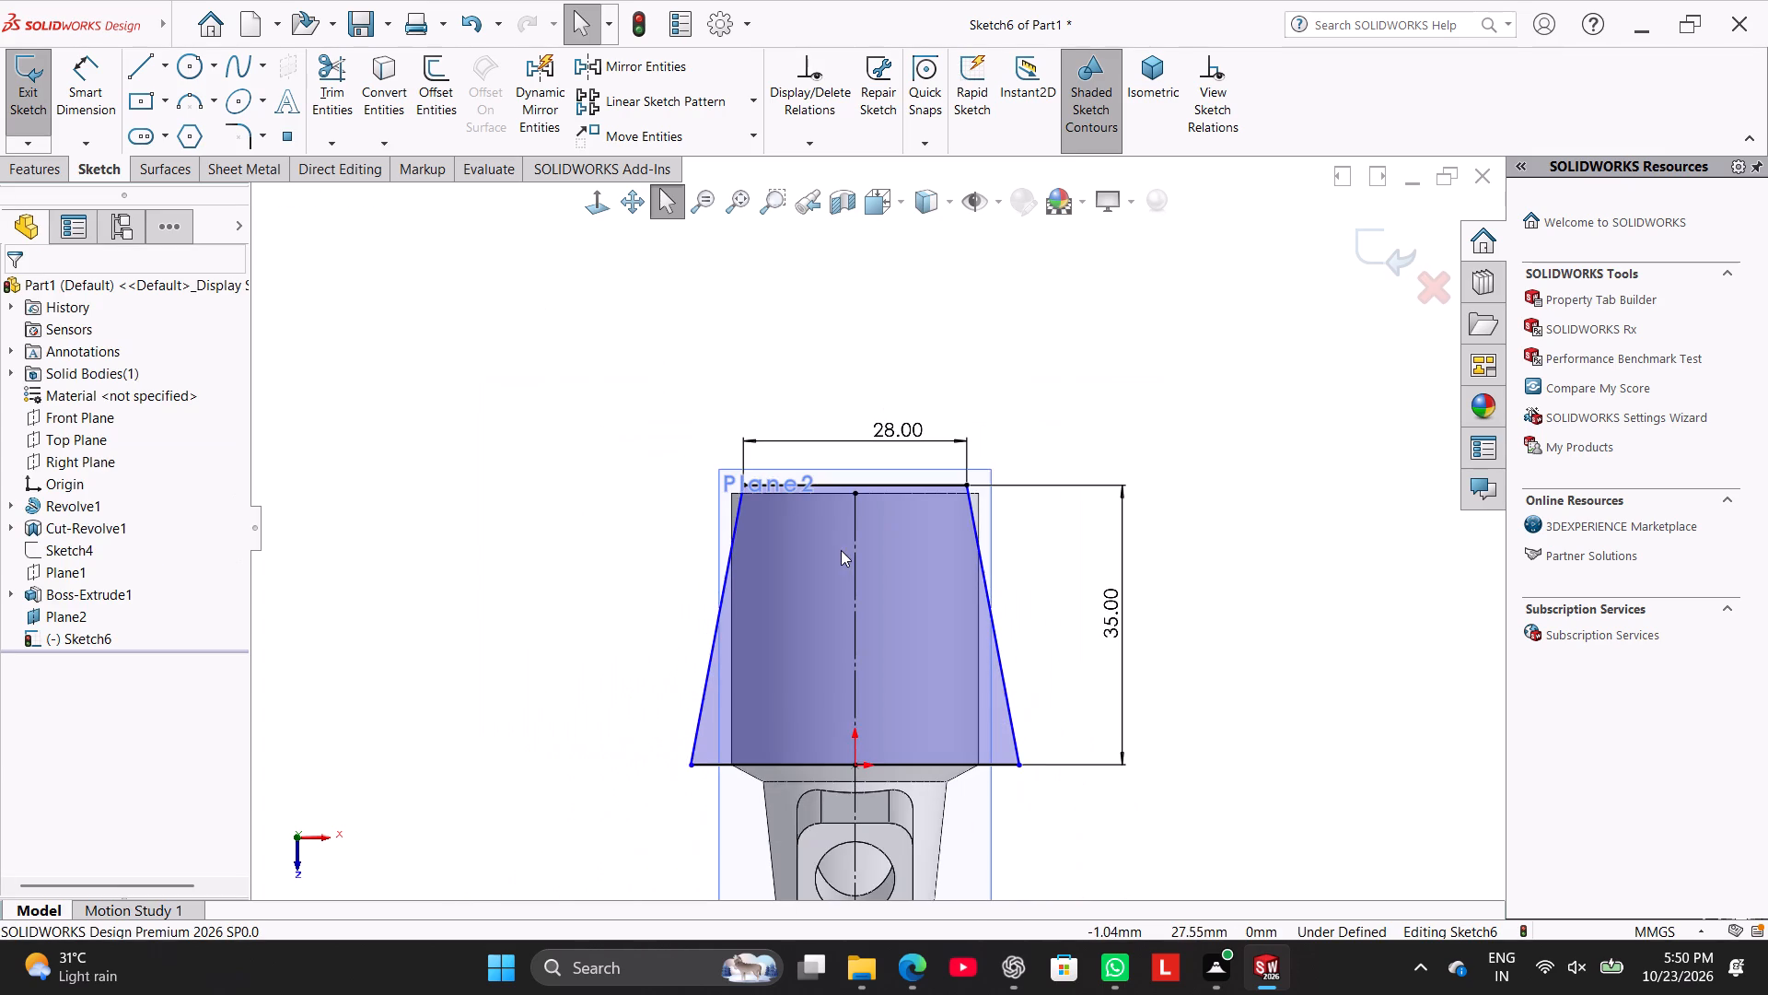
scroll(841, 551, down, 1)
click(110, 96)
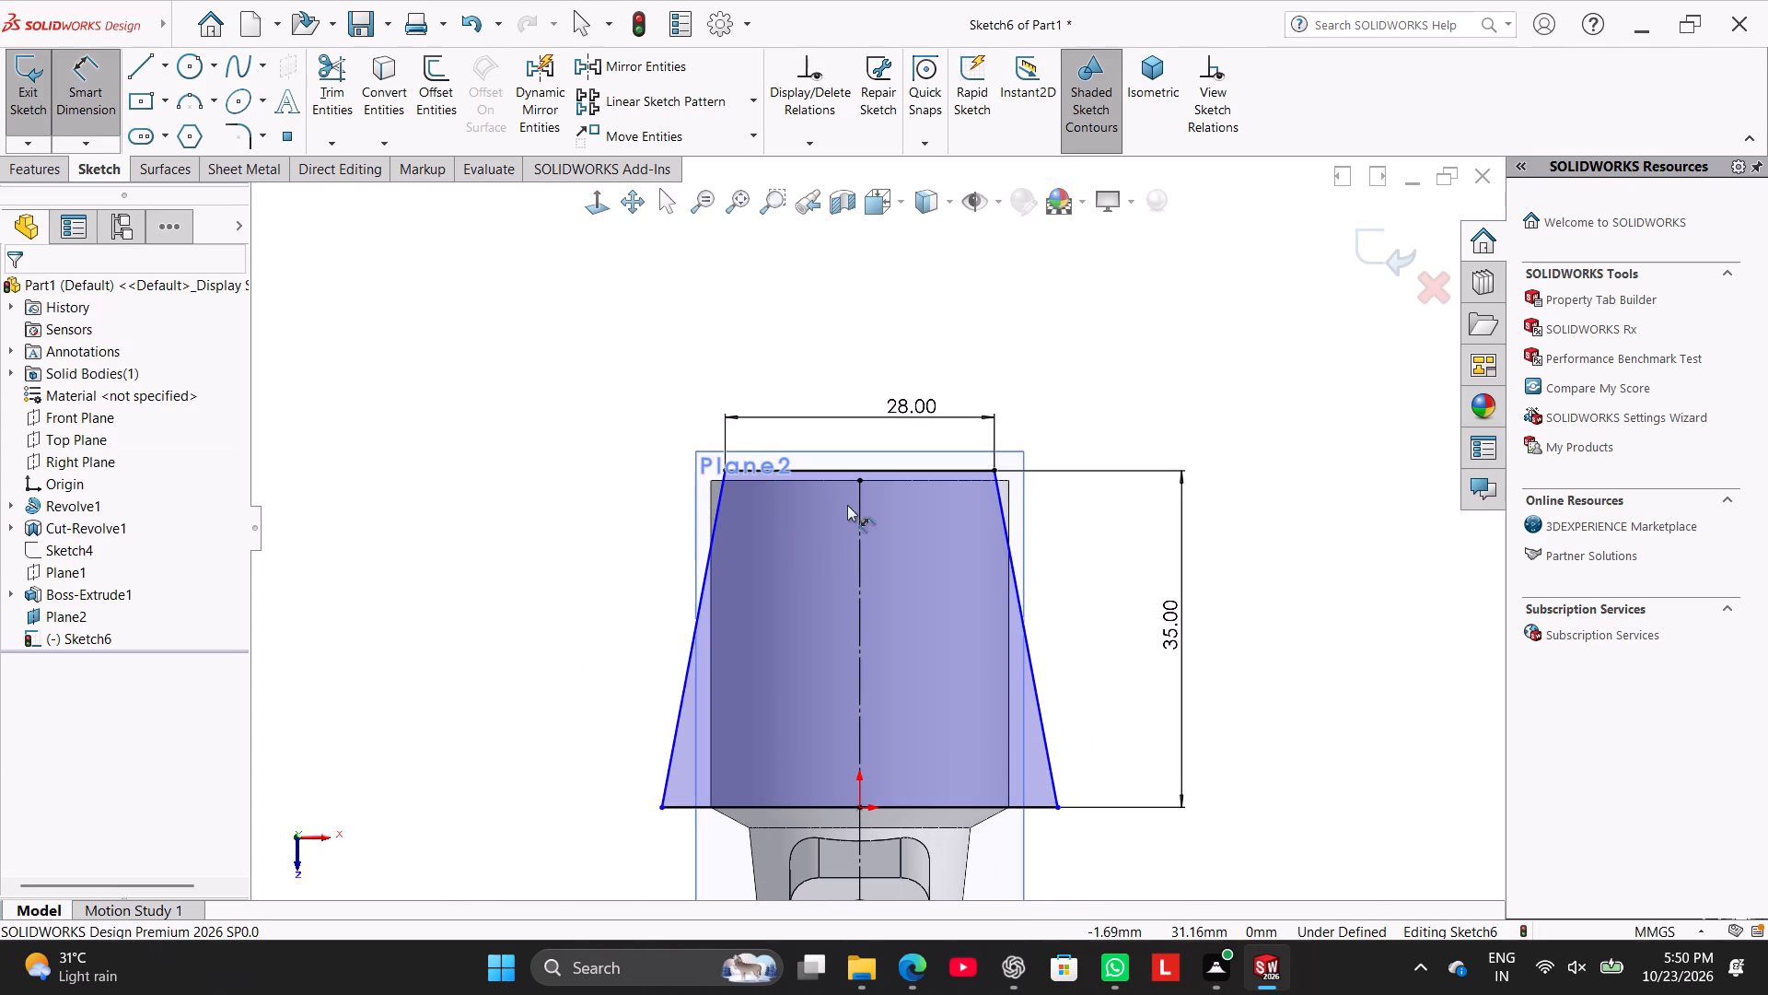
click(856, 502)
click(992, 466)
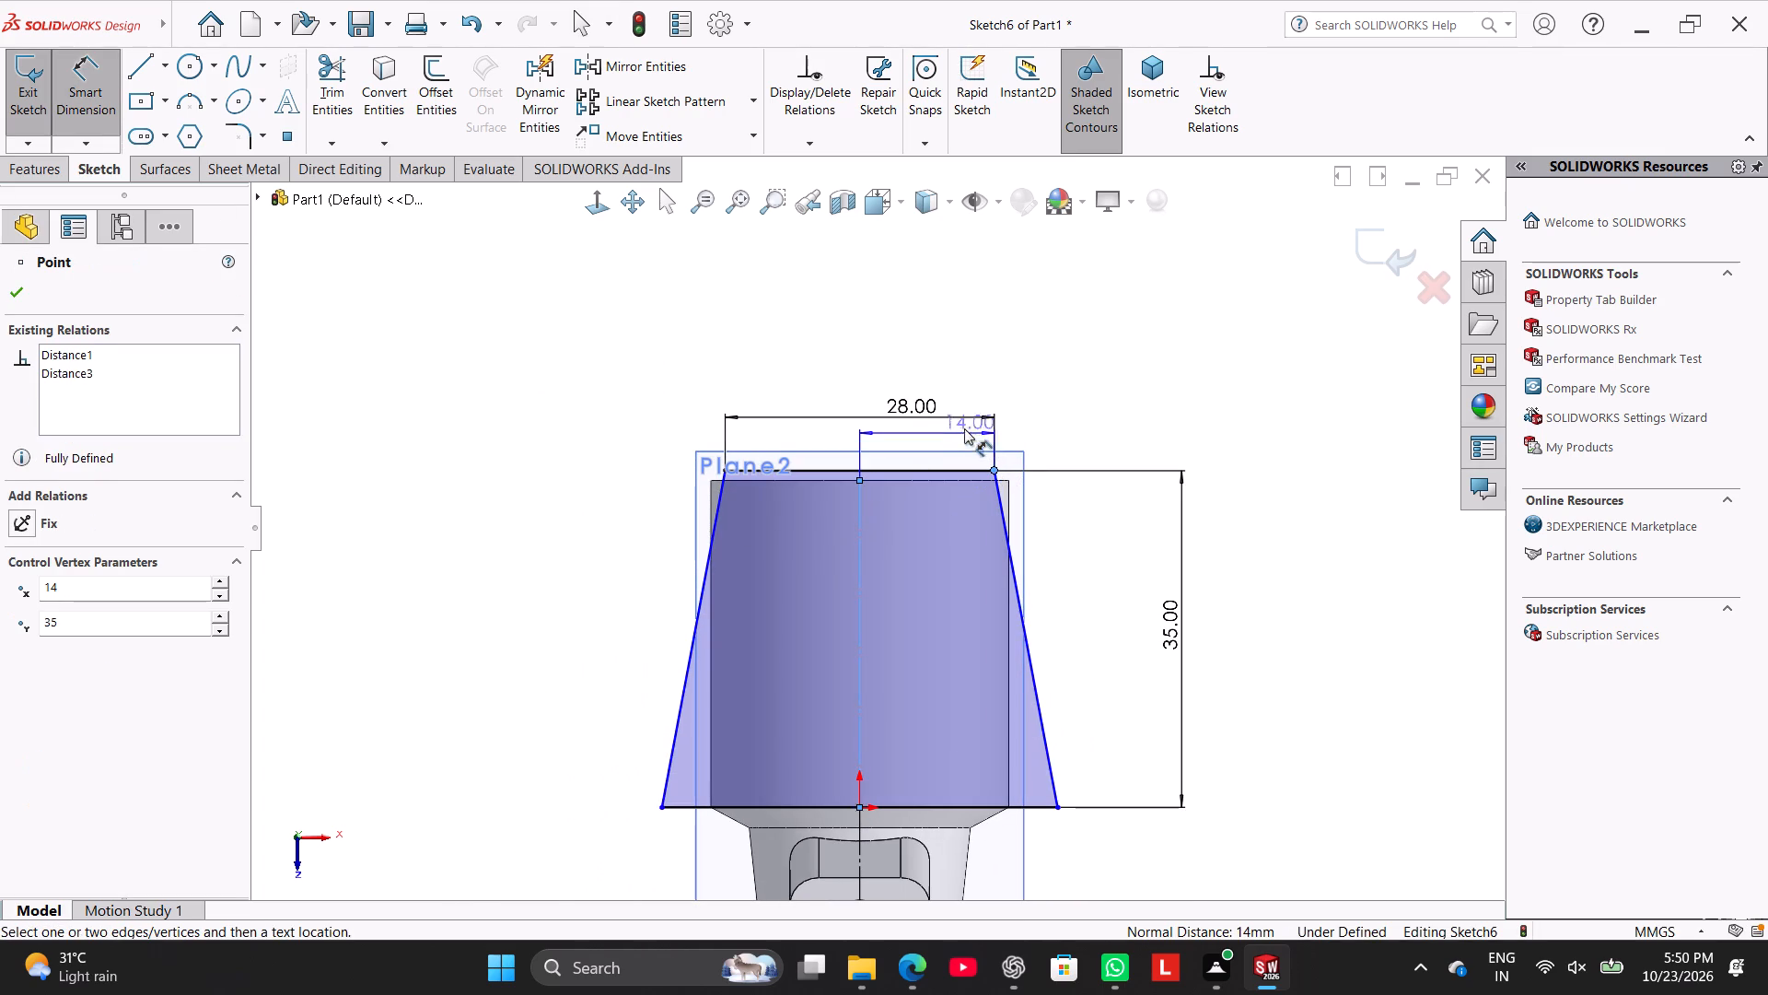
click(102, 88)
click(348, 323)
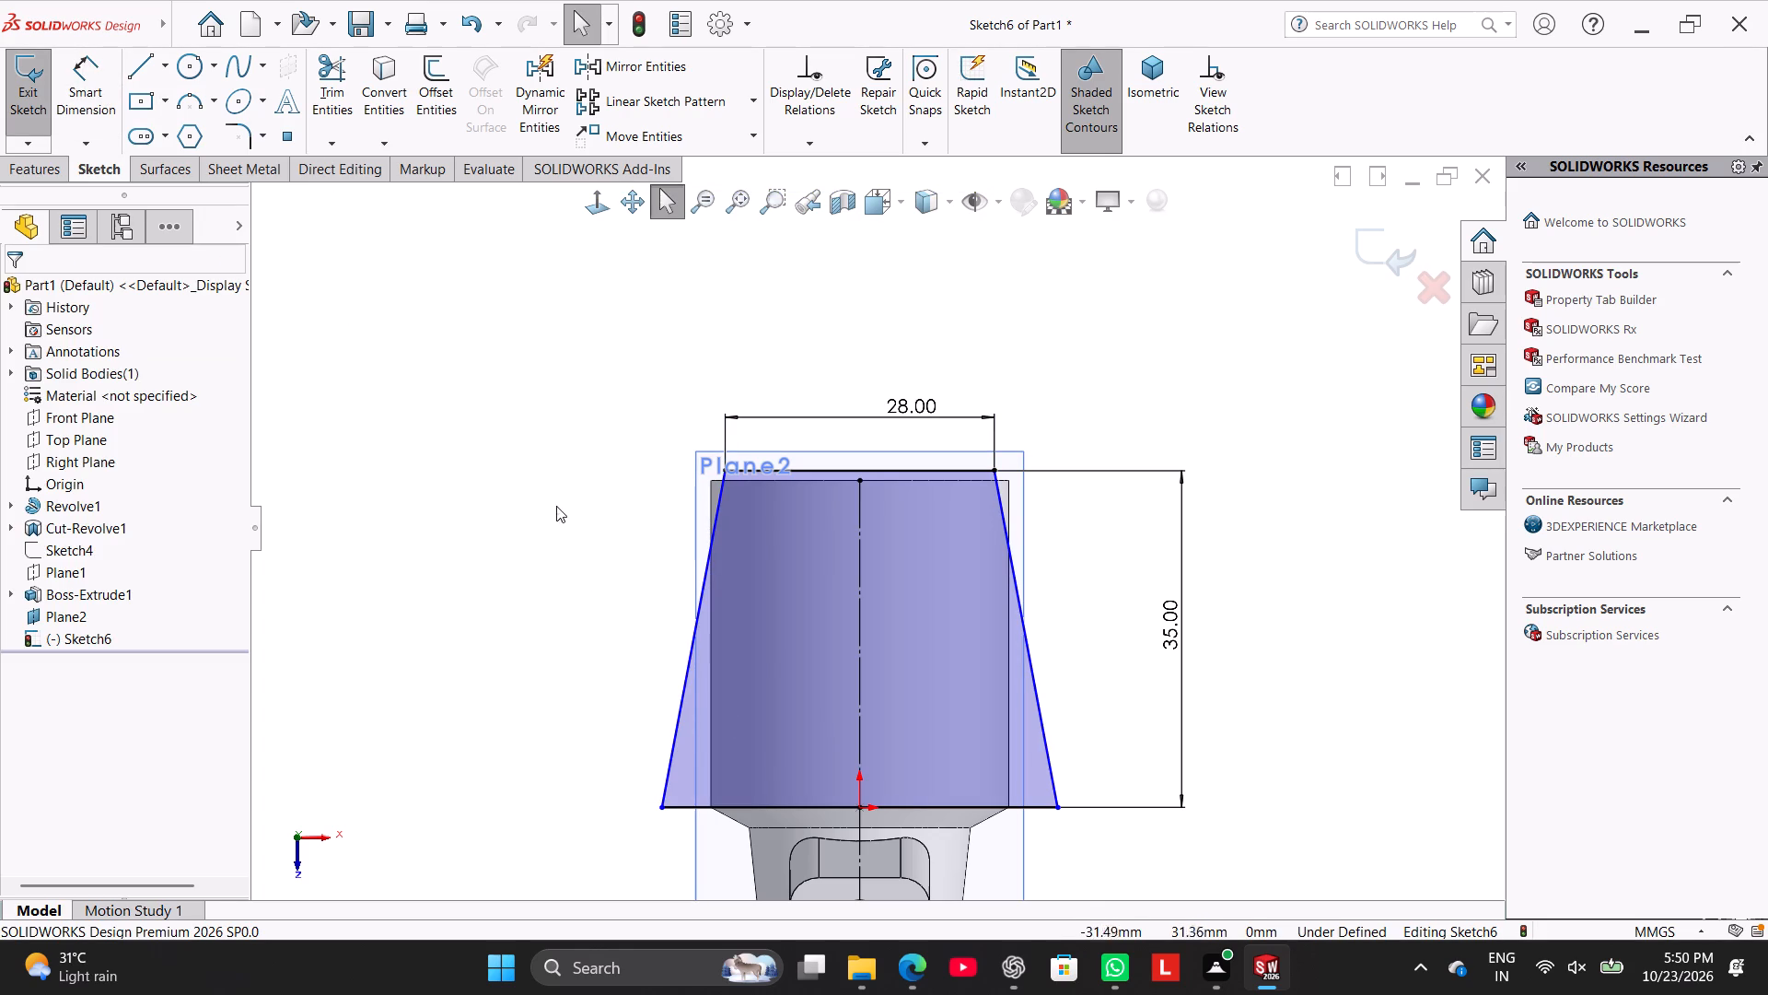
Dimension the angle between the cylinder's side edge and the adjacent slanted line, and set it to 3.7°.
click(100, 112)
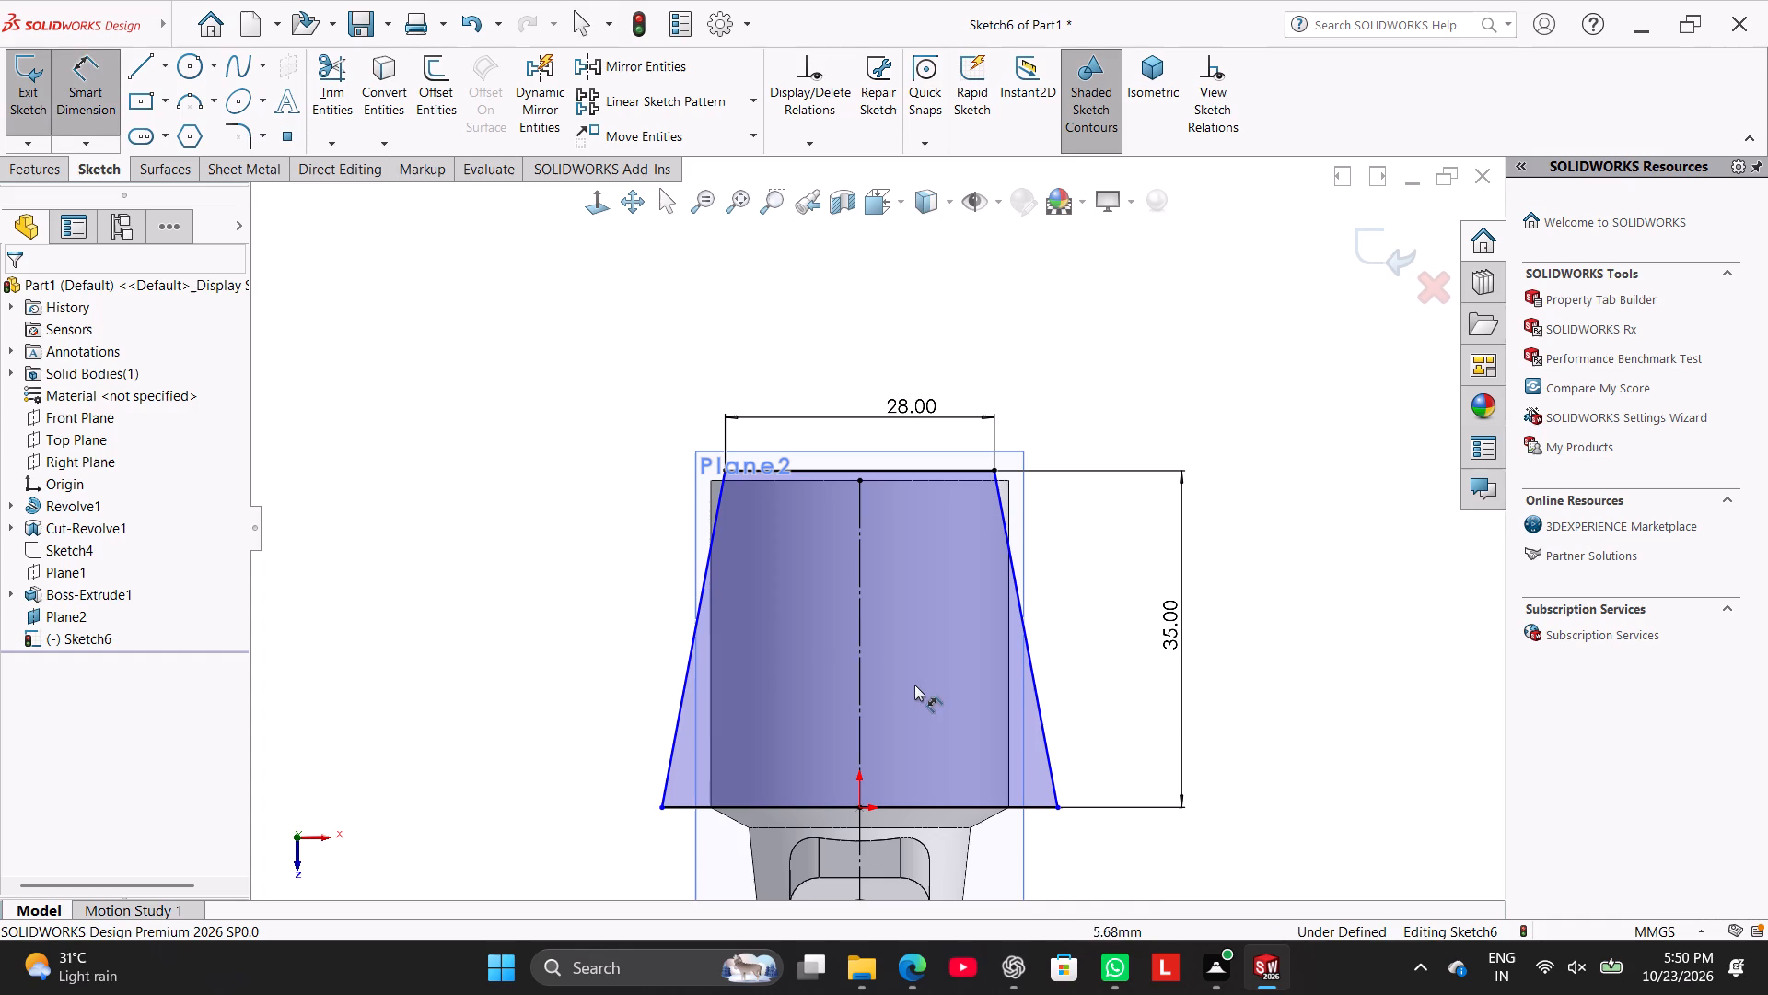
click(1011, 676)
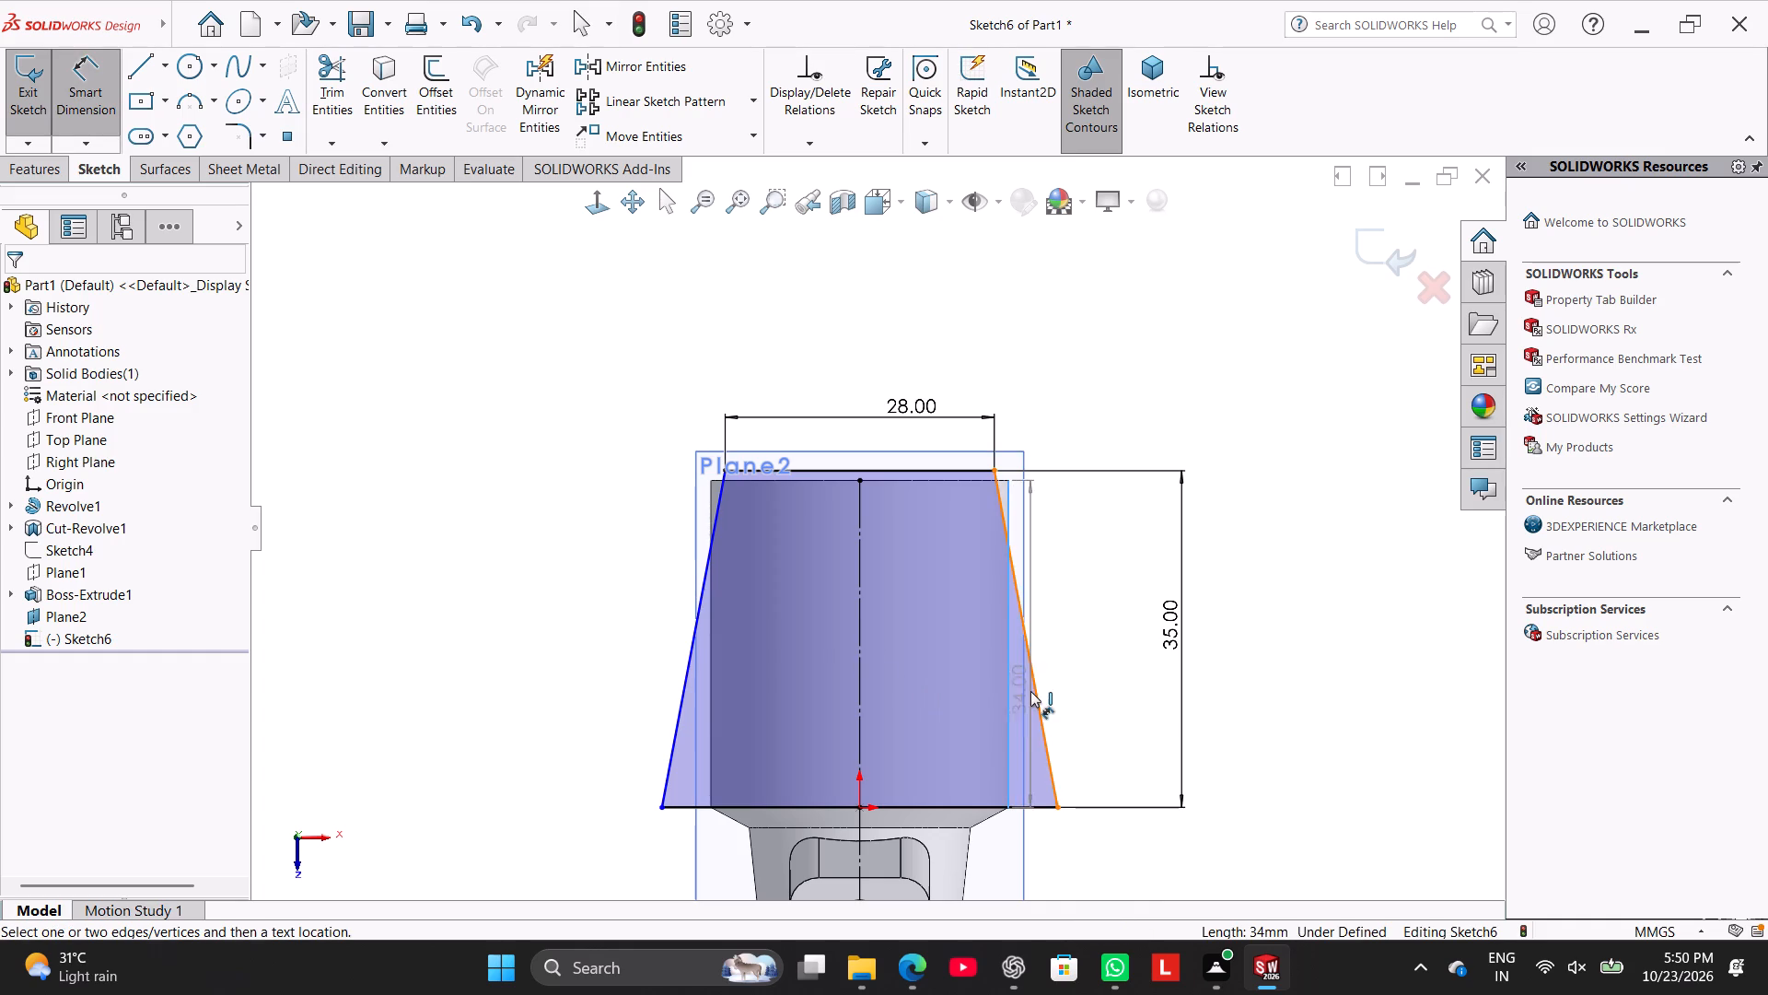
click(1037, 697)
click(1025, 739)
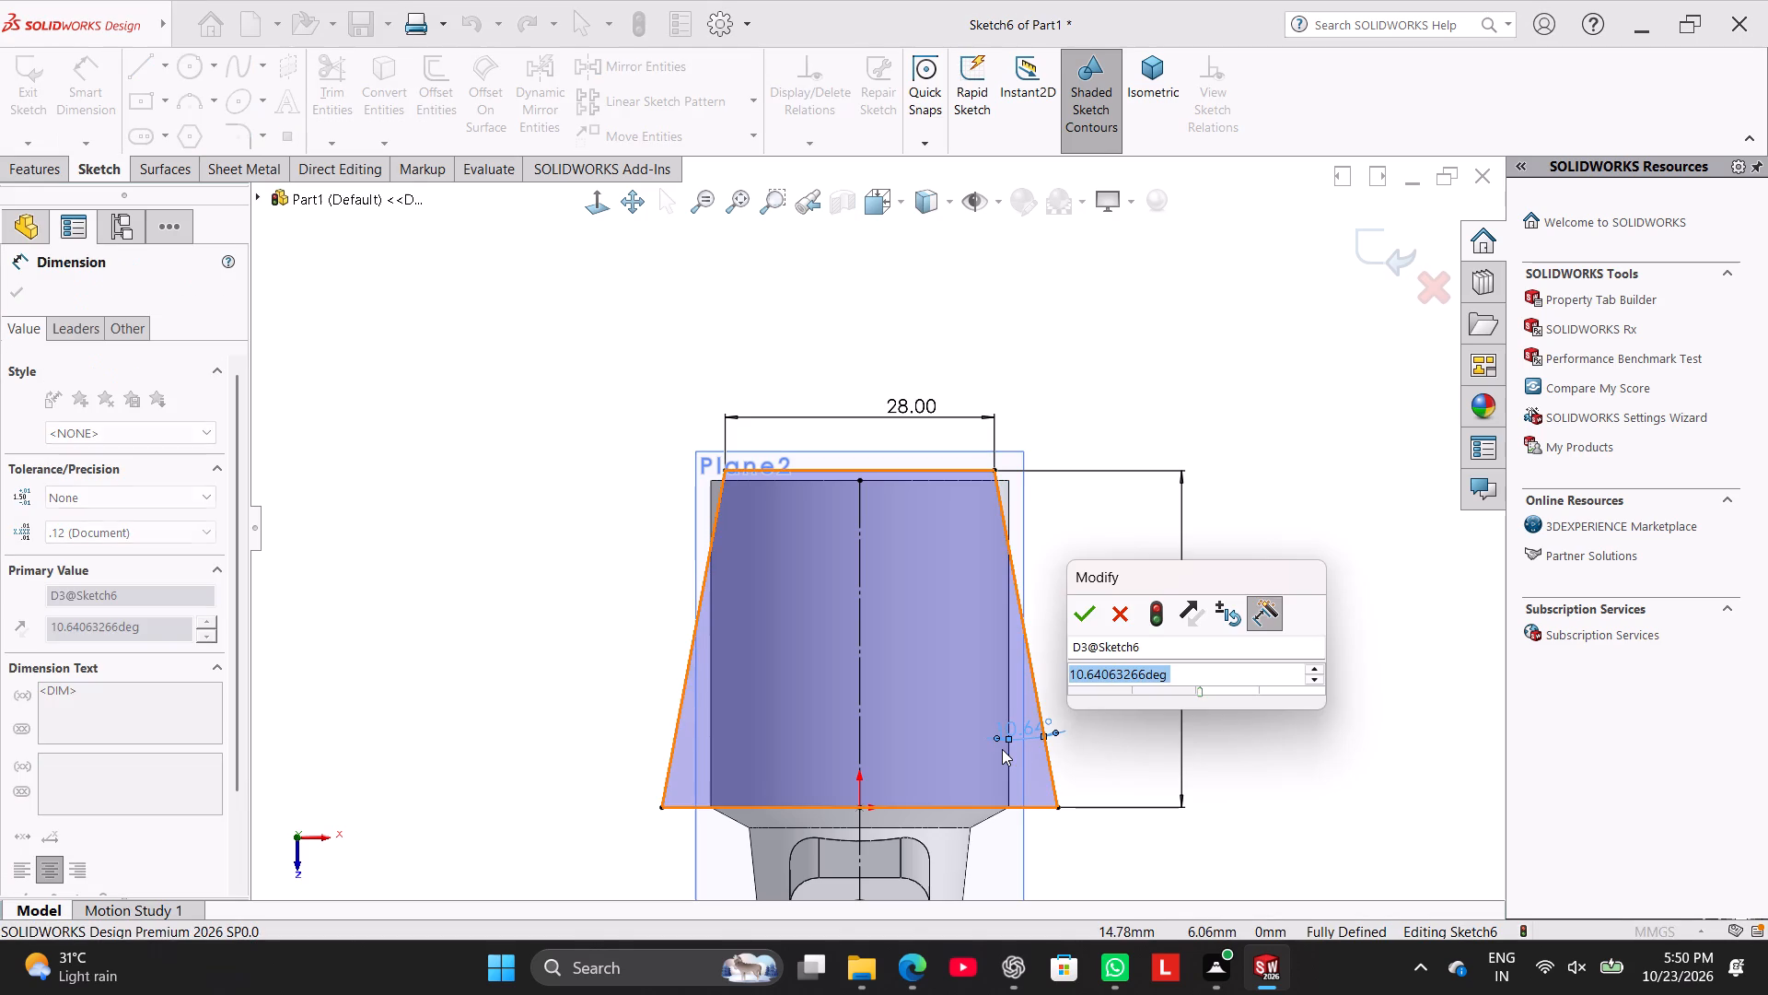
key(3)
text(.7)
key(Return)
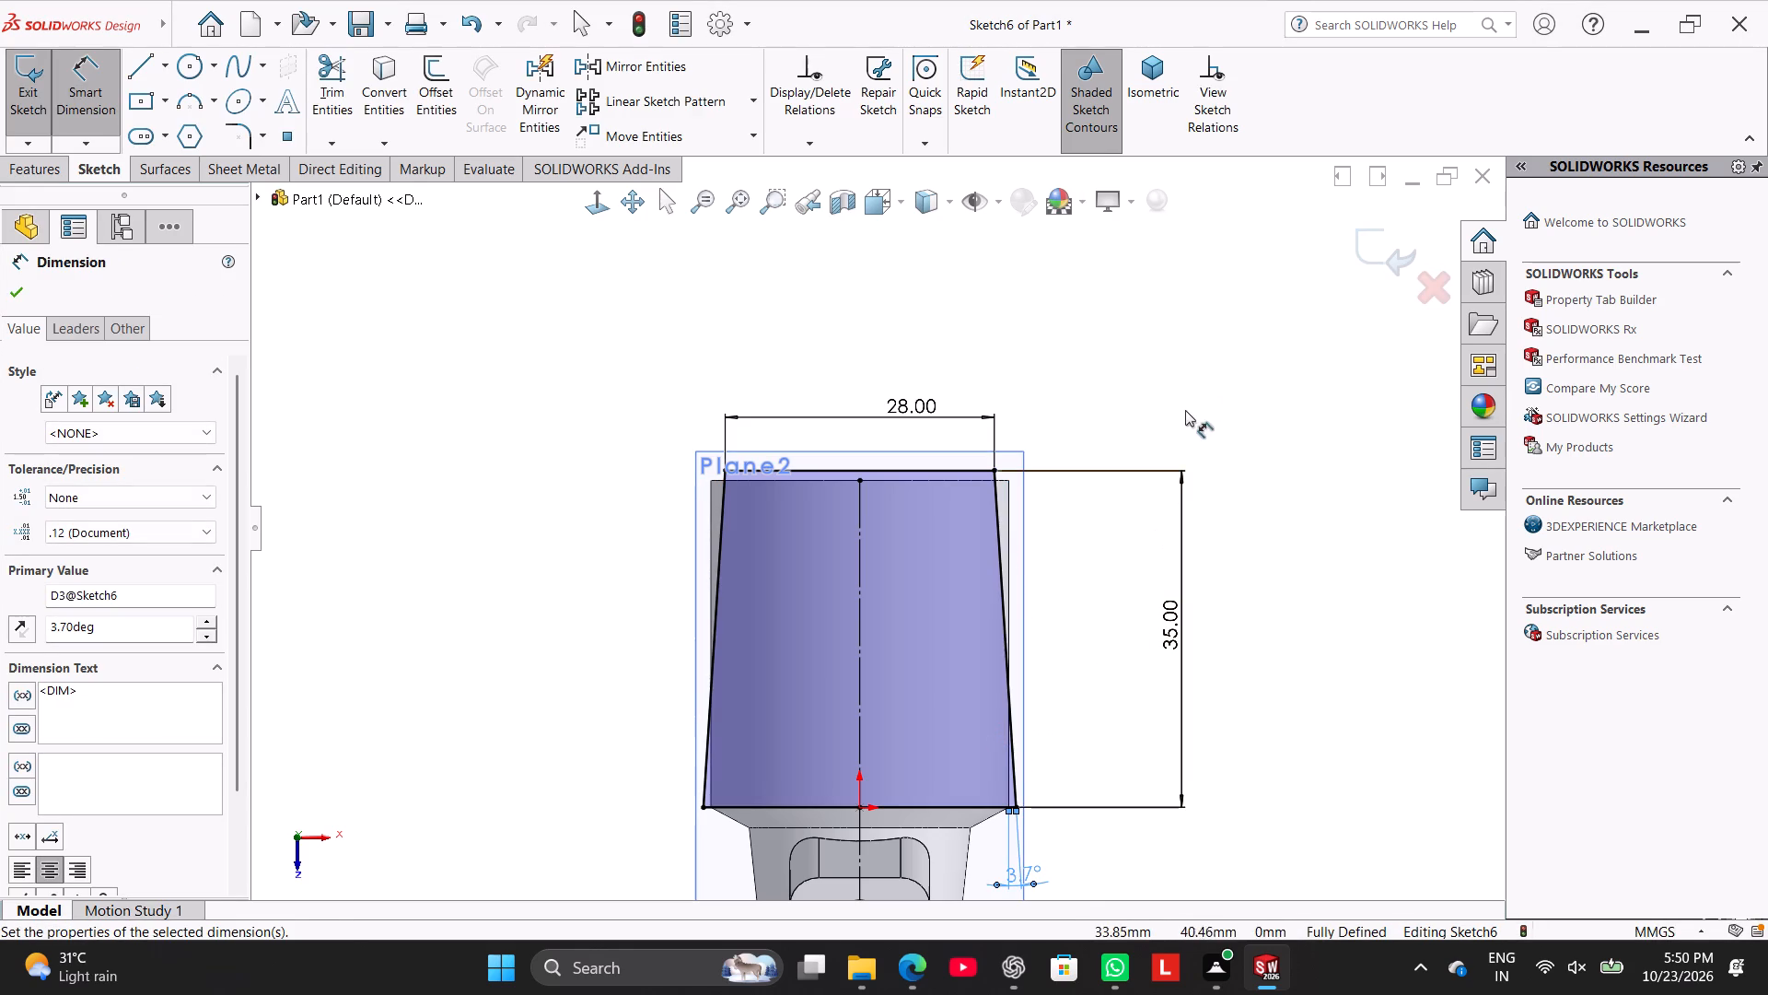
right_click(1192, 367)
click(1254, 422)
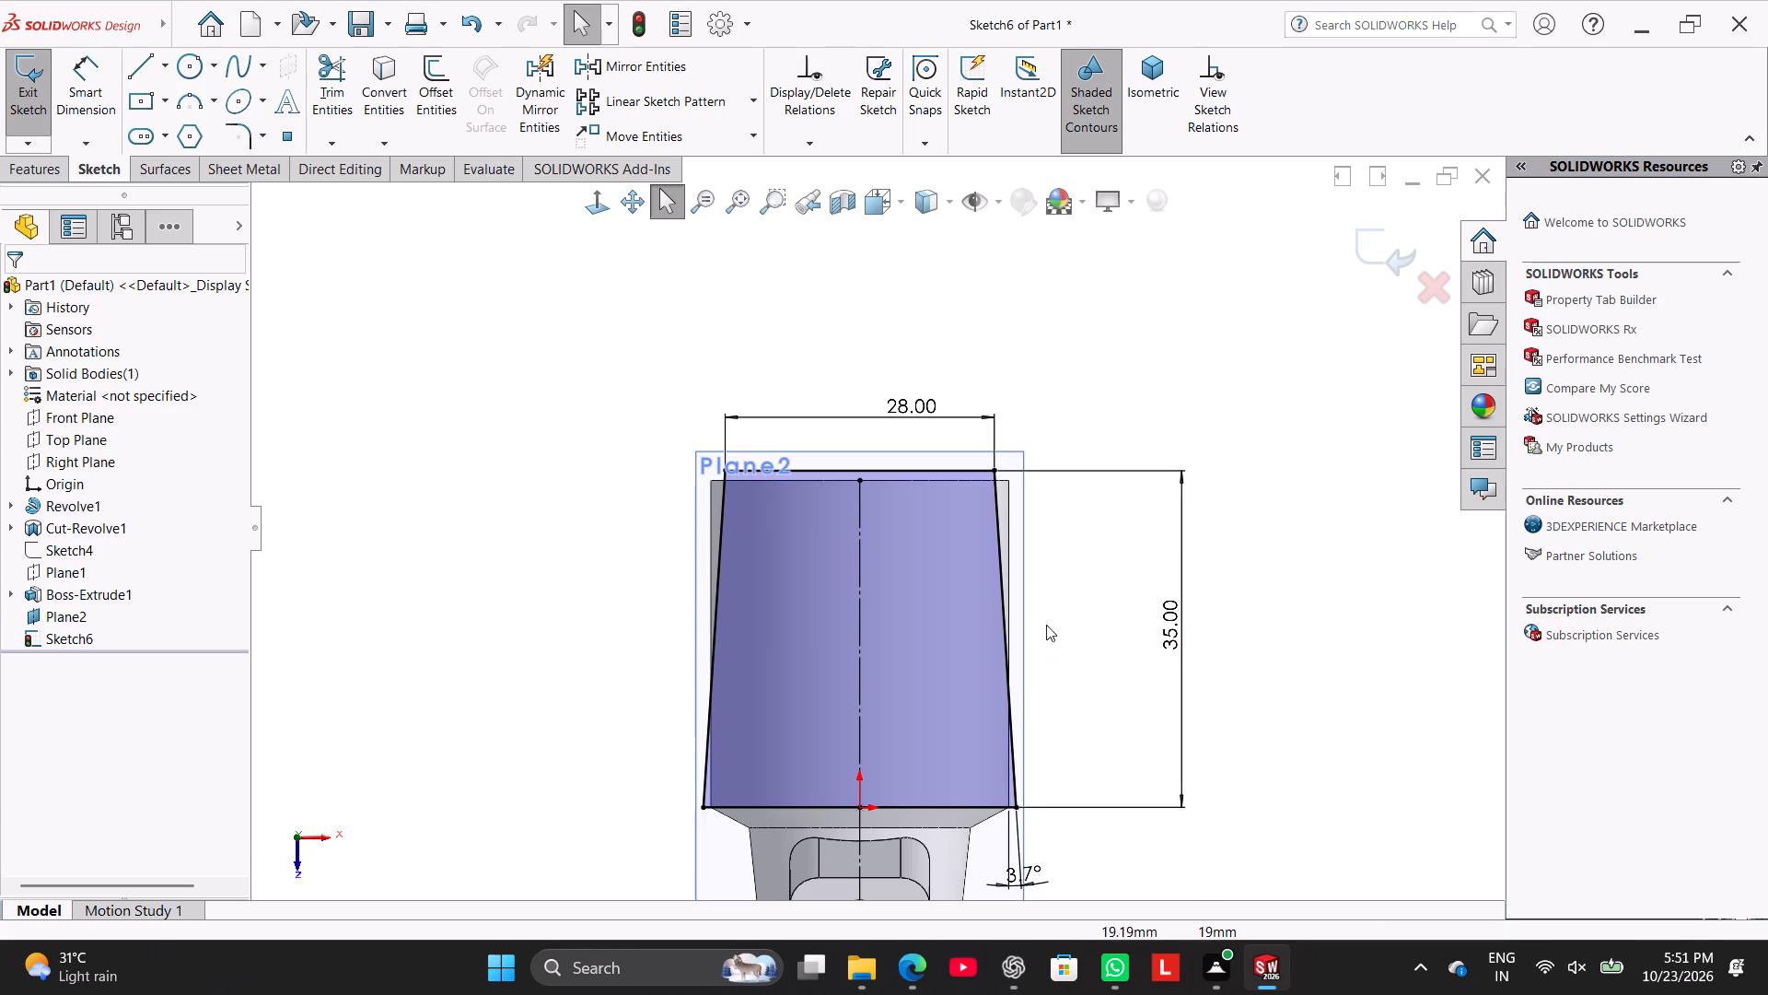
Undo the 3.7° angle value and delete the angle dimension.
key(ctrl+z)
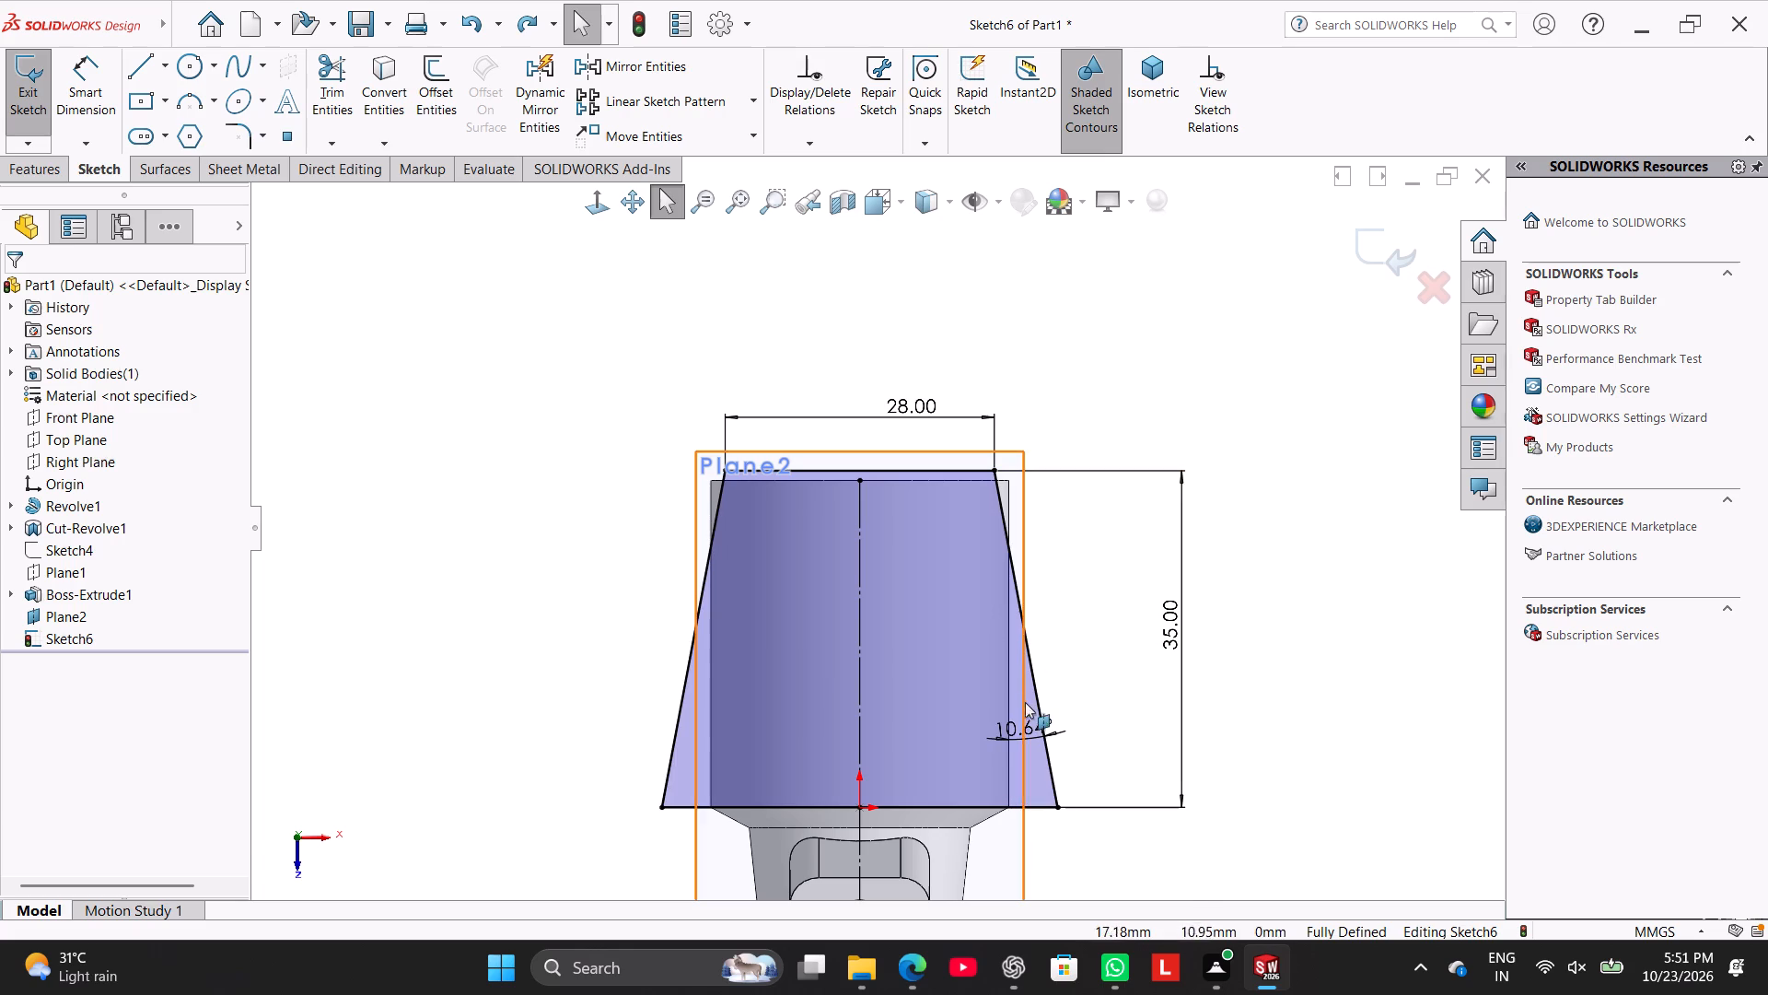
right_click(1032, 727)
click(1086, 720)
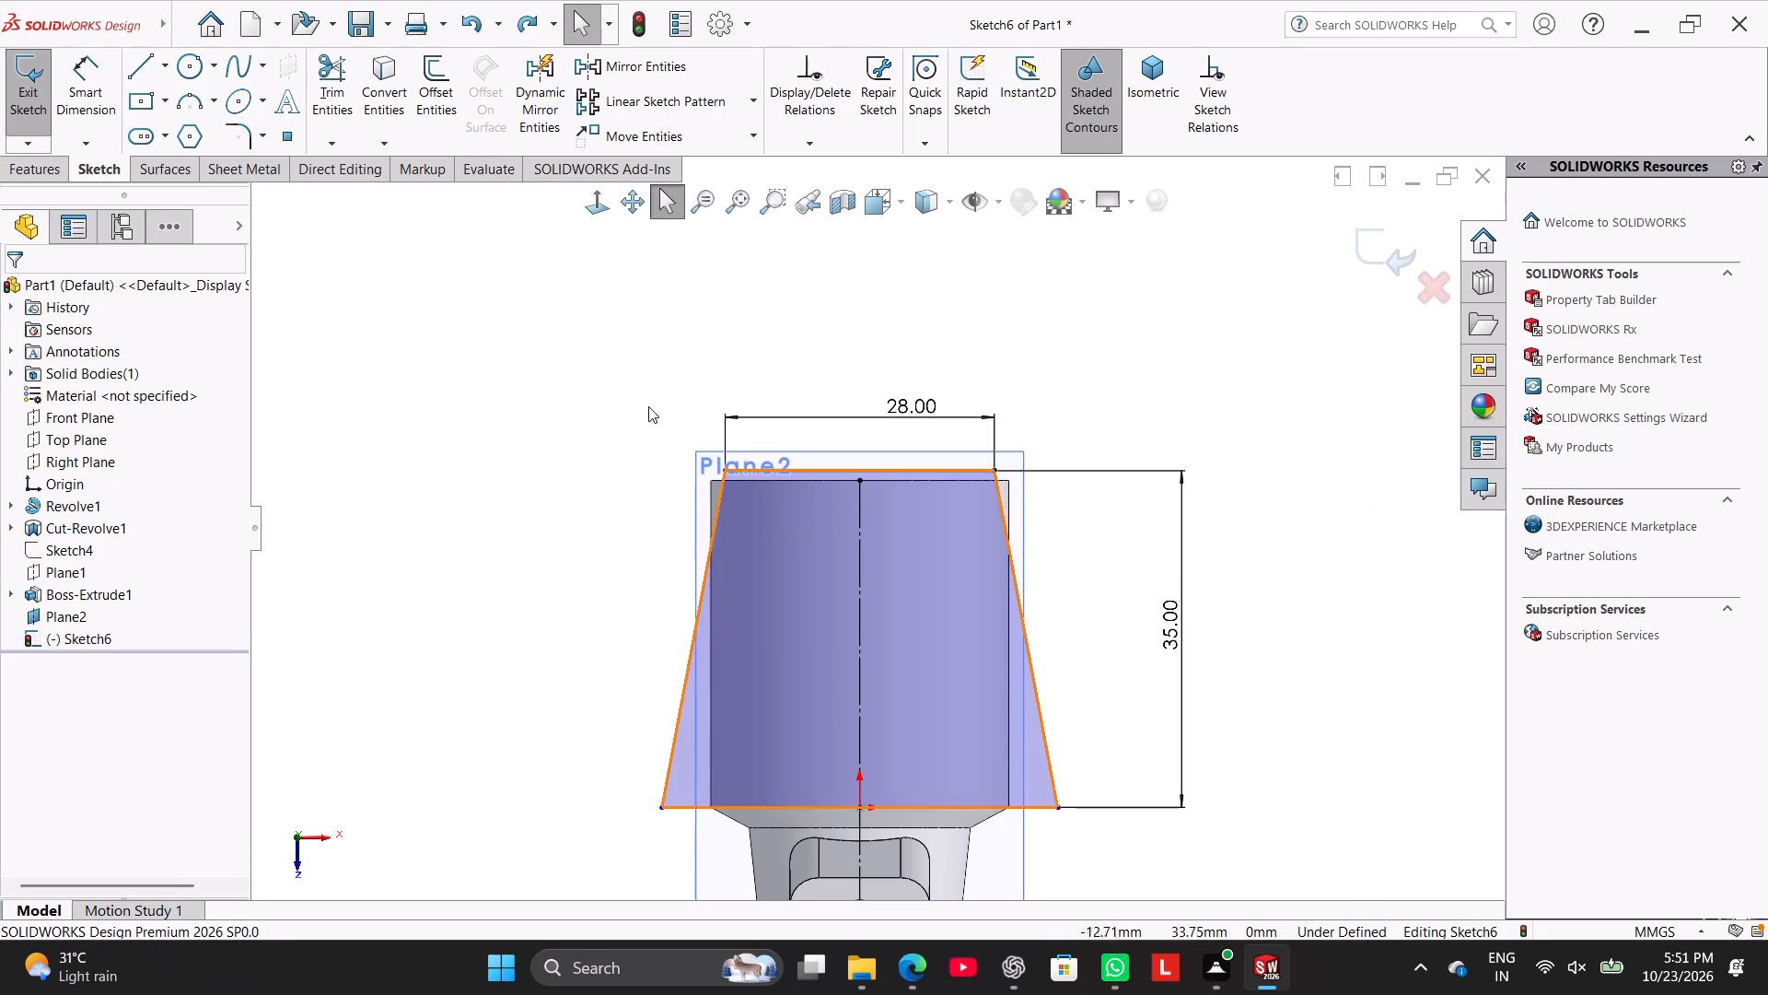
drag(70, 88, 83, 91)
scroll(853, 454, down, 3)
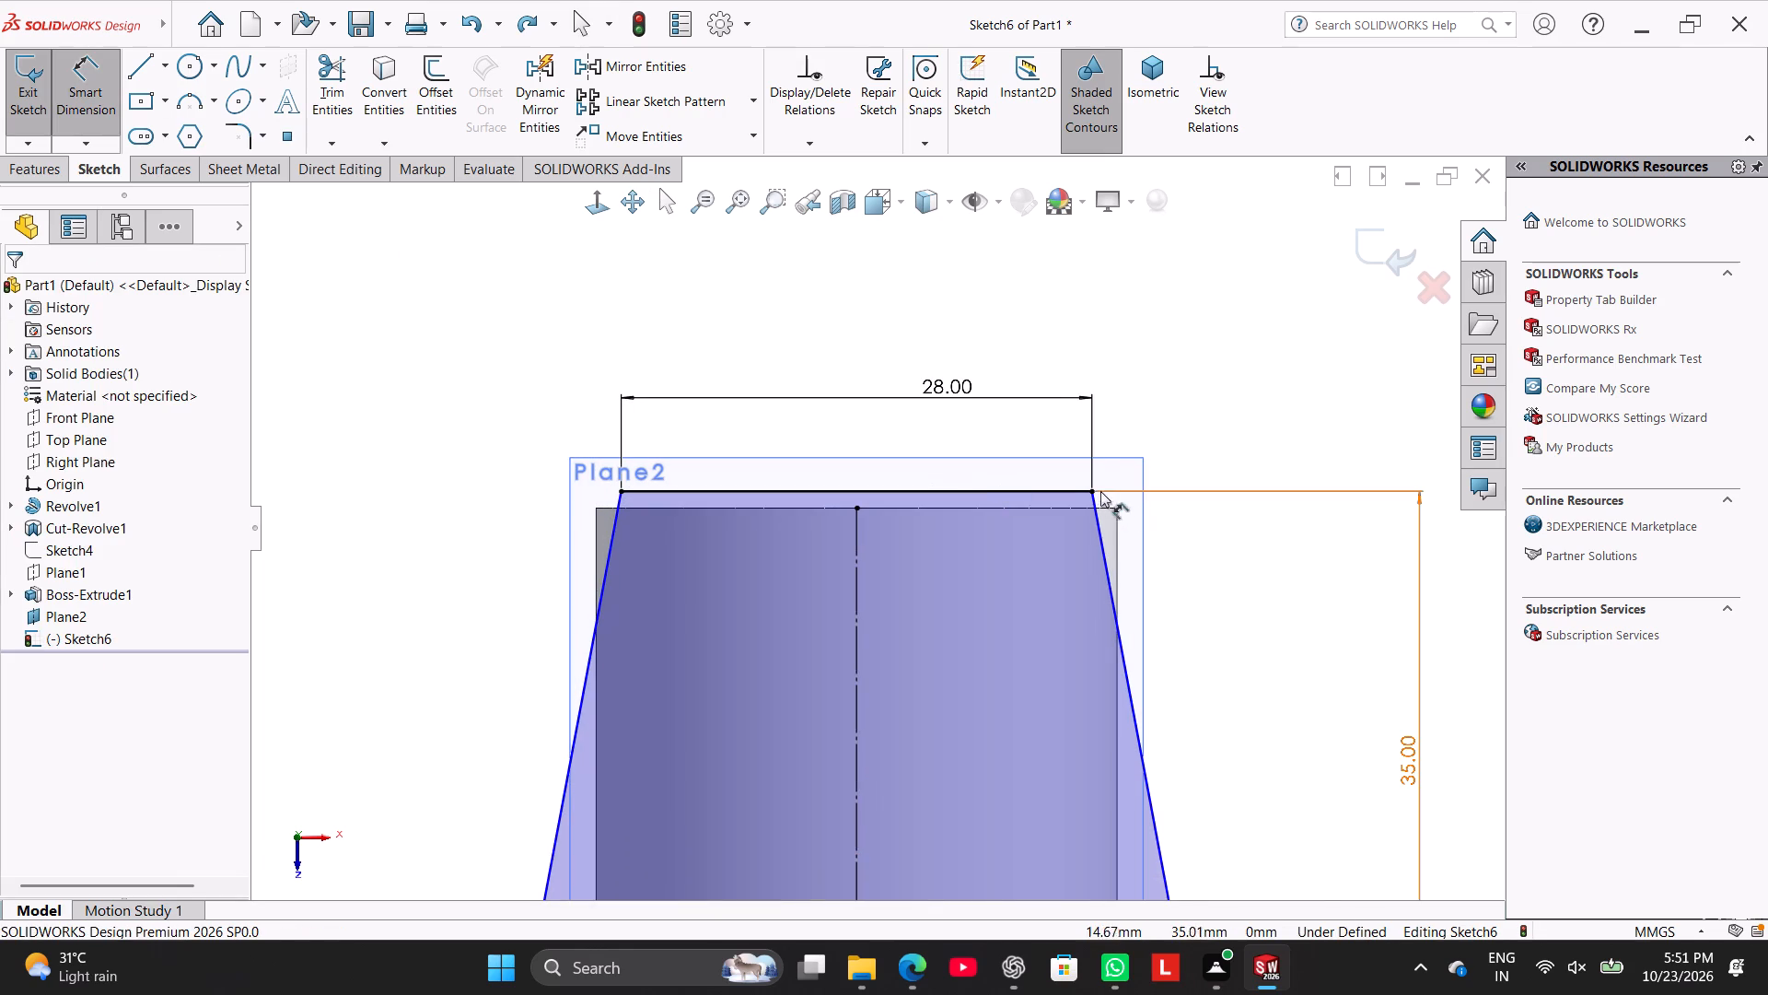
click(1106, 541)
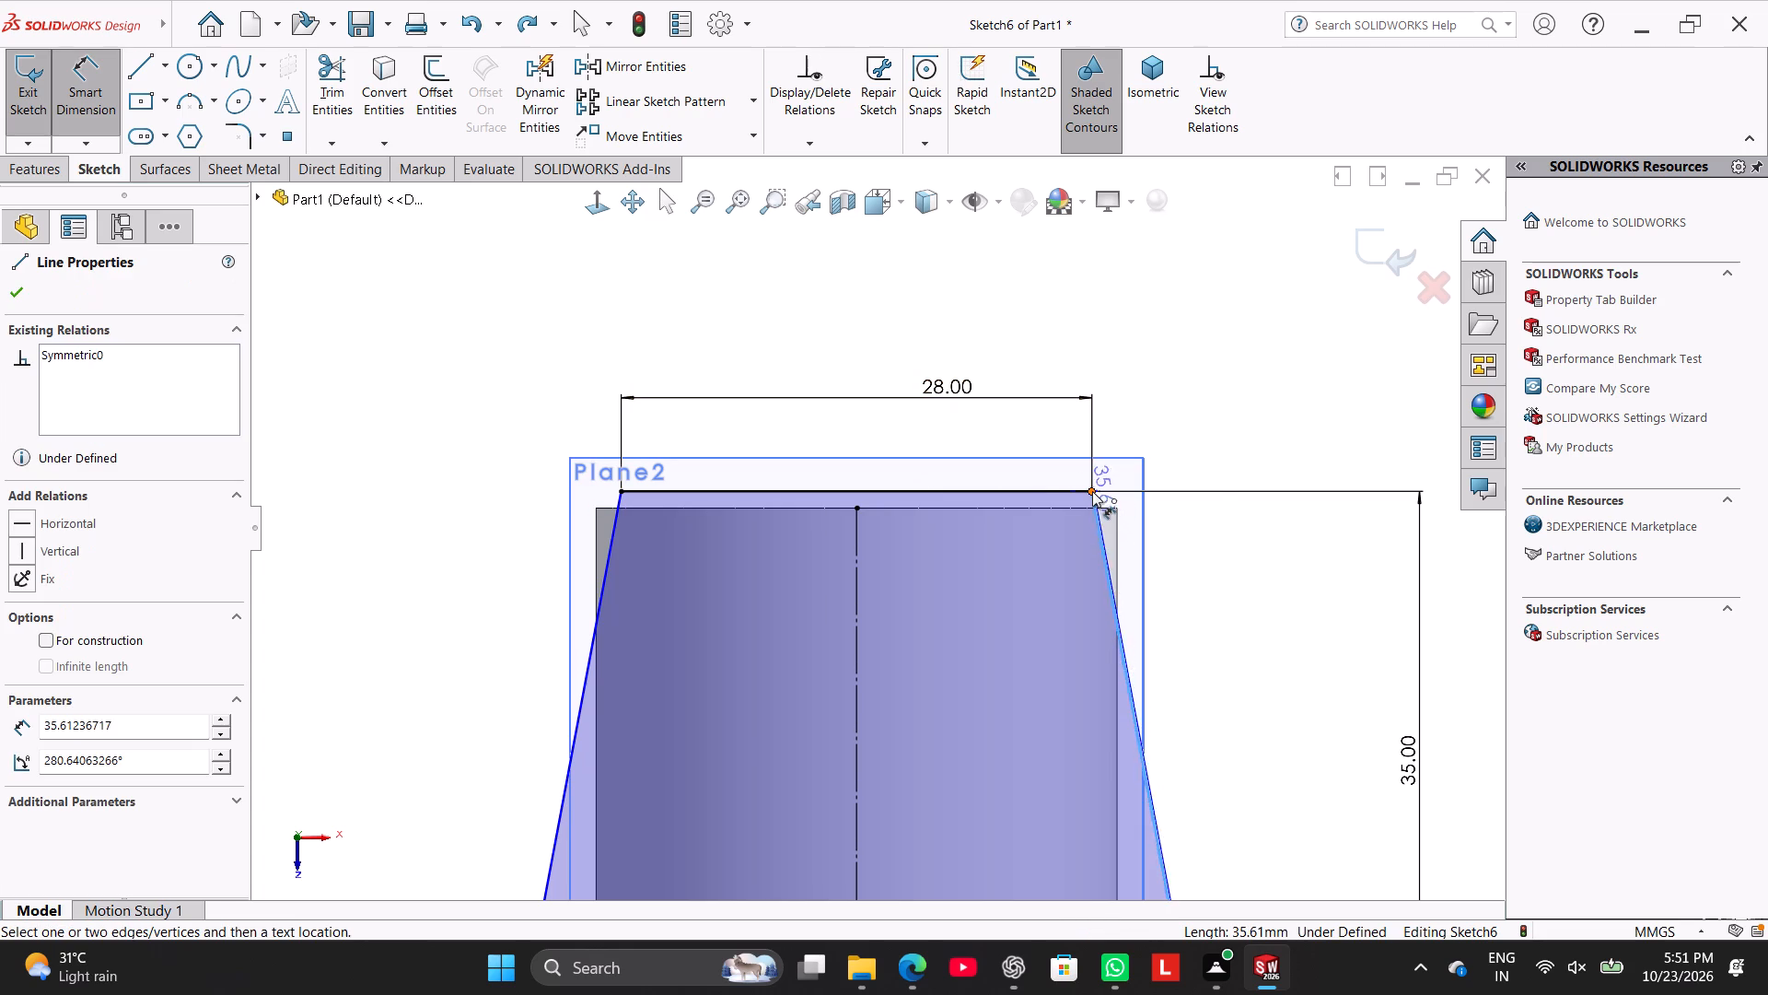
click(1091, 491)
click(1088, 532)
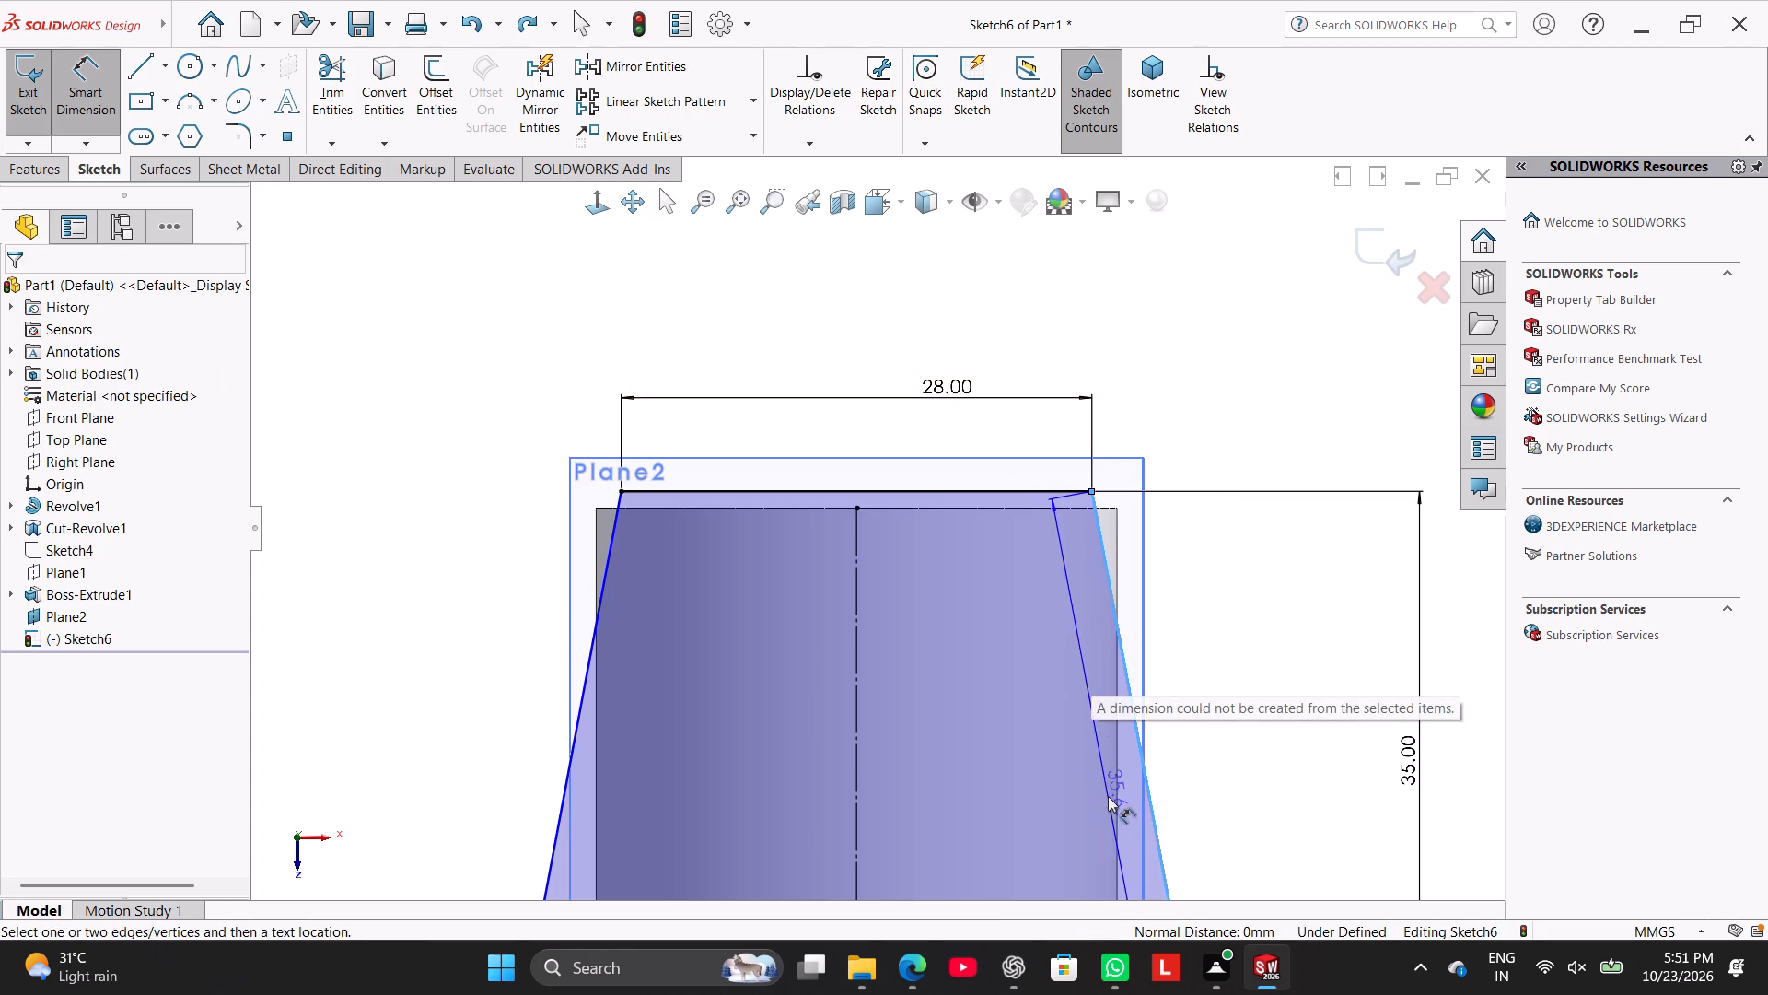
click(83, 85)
Dimension the slanted side's angle from the vertical direction at its short-edge corner, set it to 3.7°, and leave Smart Dimension.
click(89, 86)
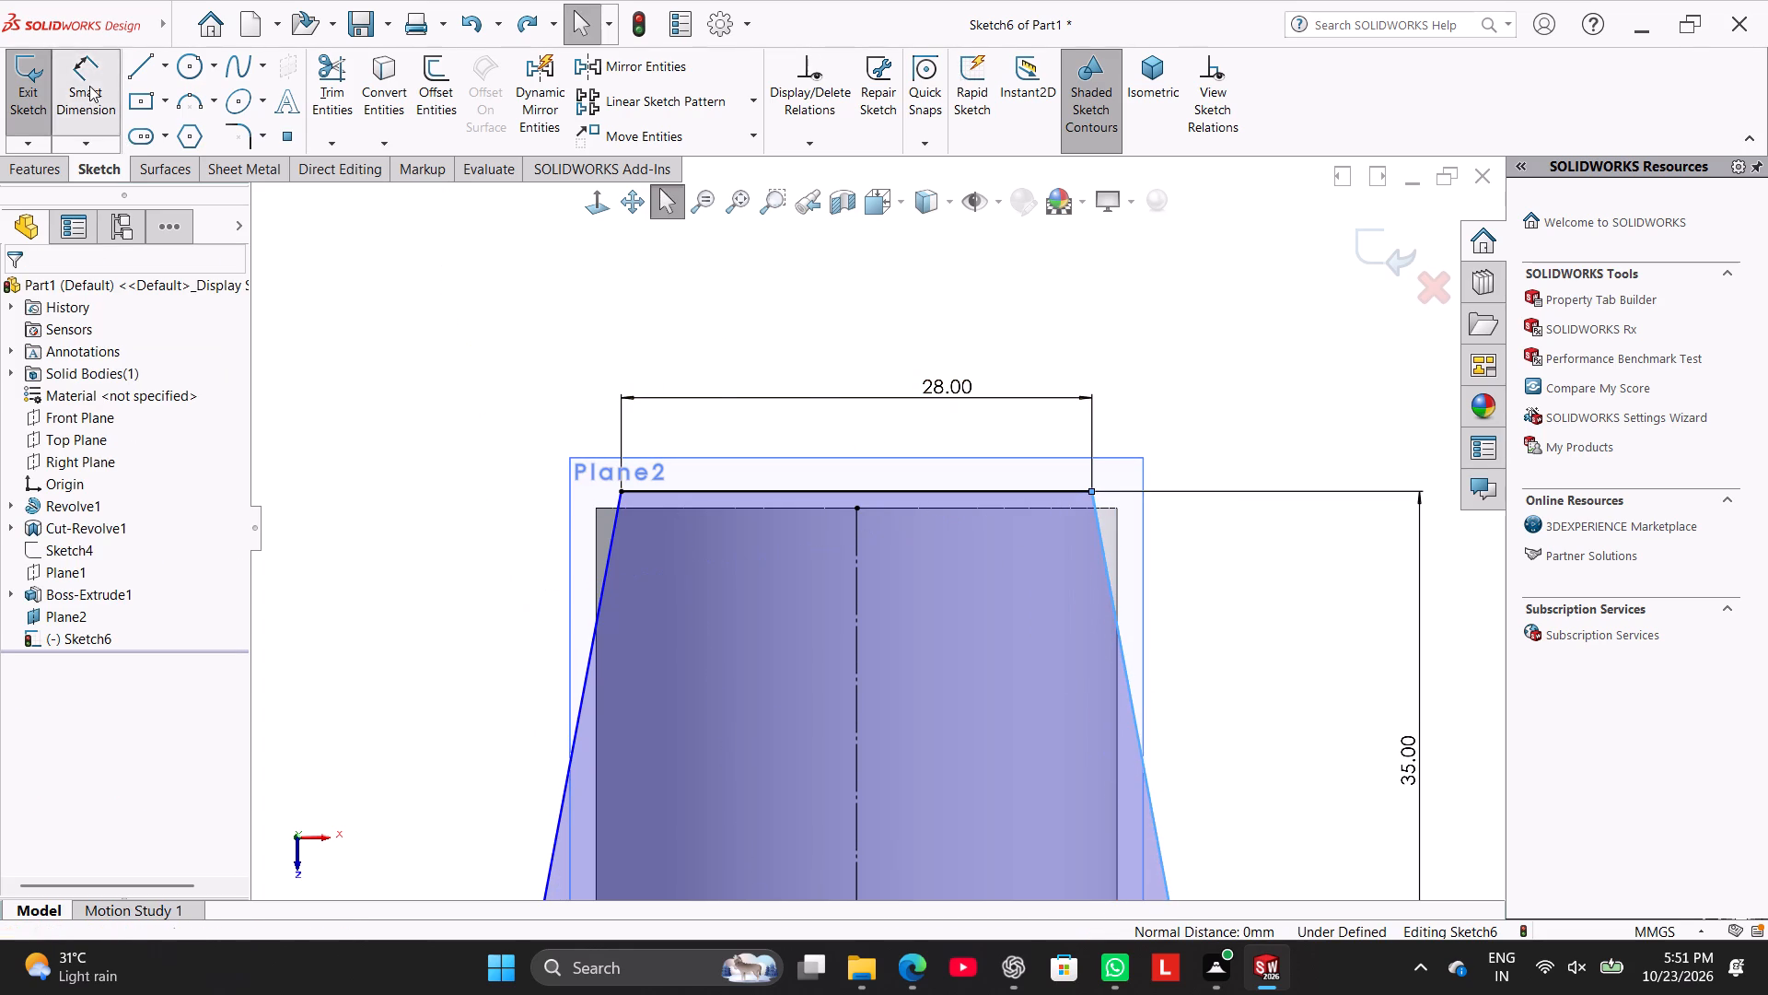
click(1127, 661)
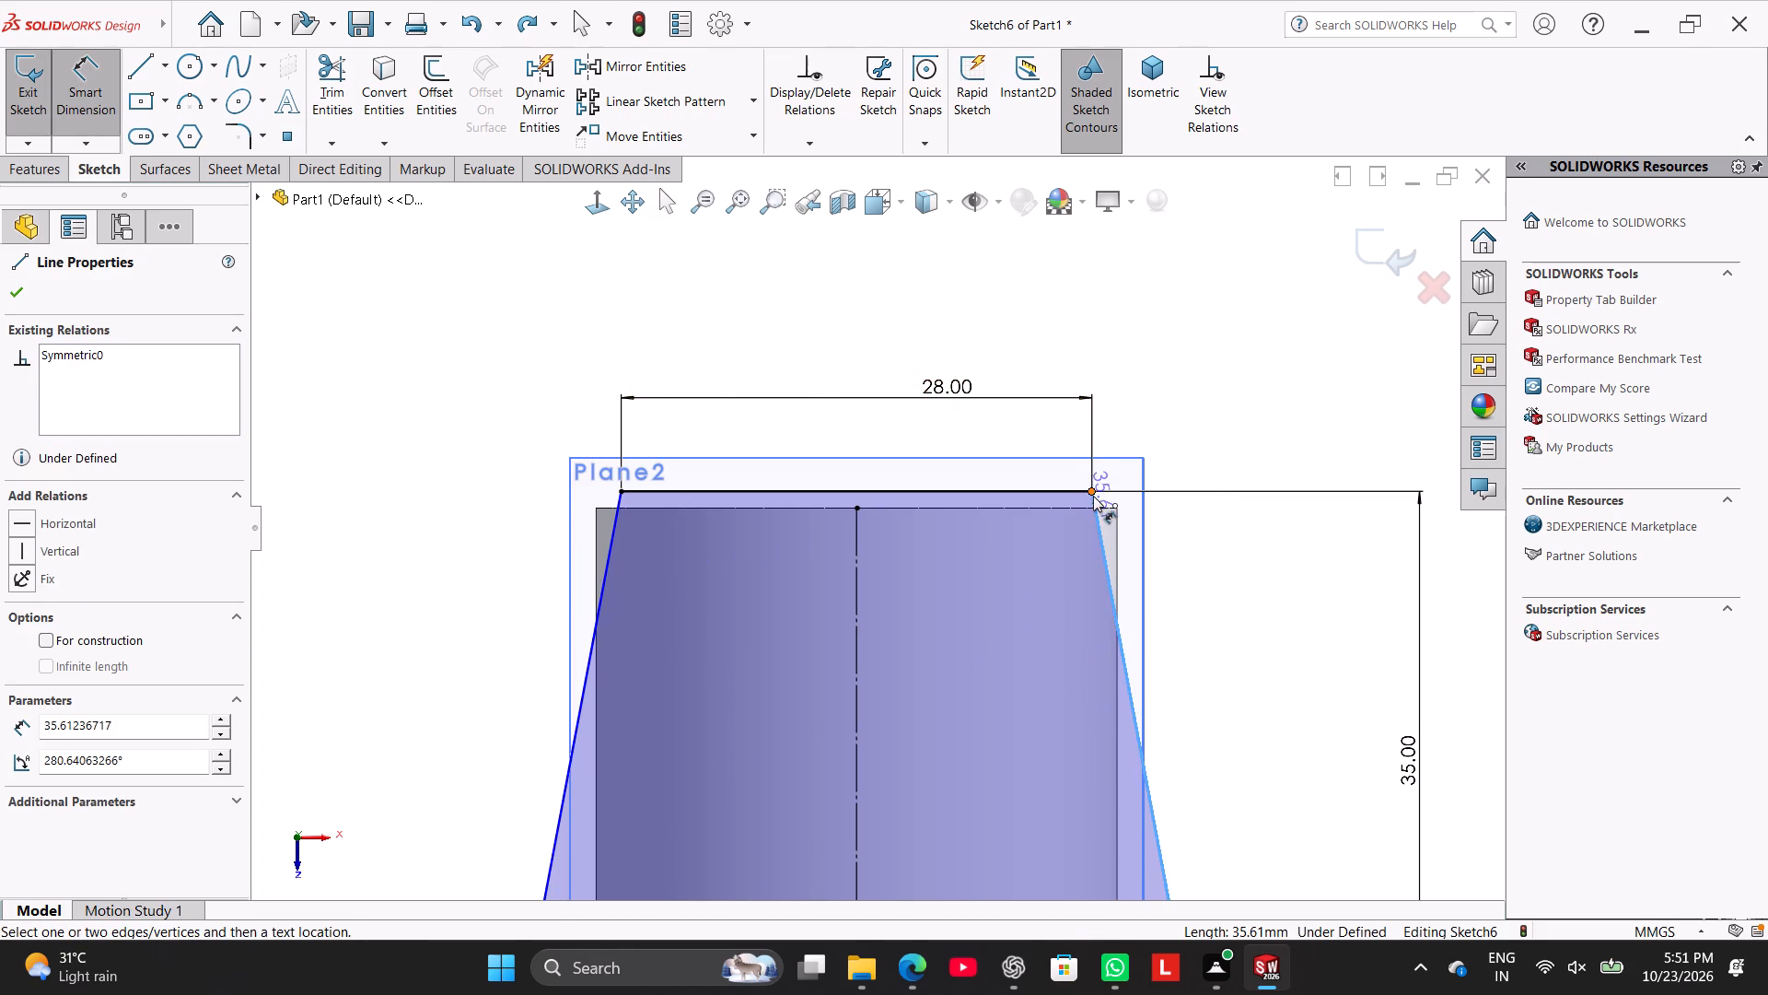
click(1091, 492)
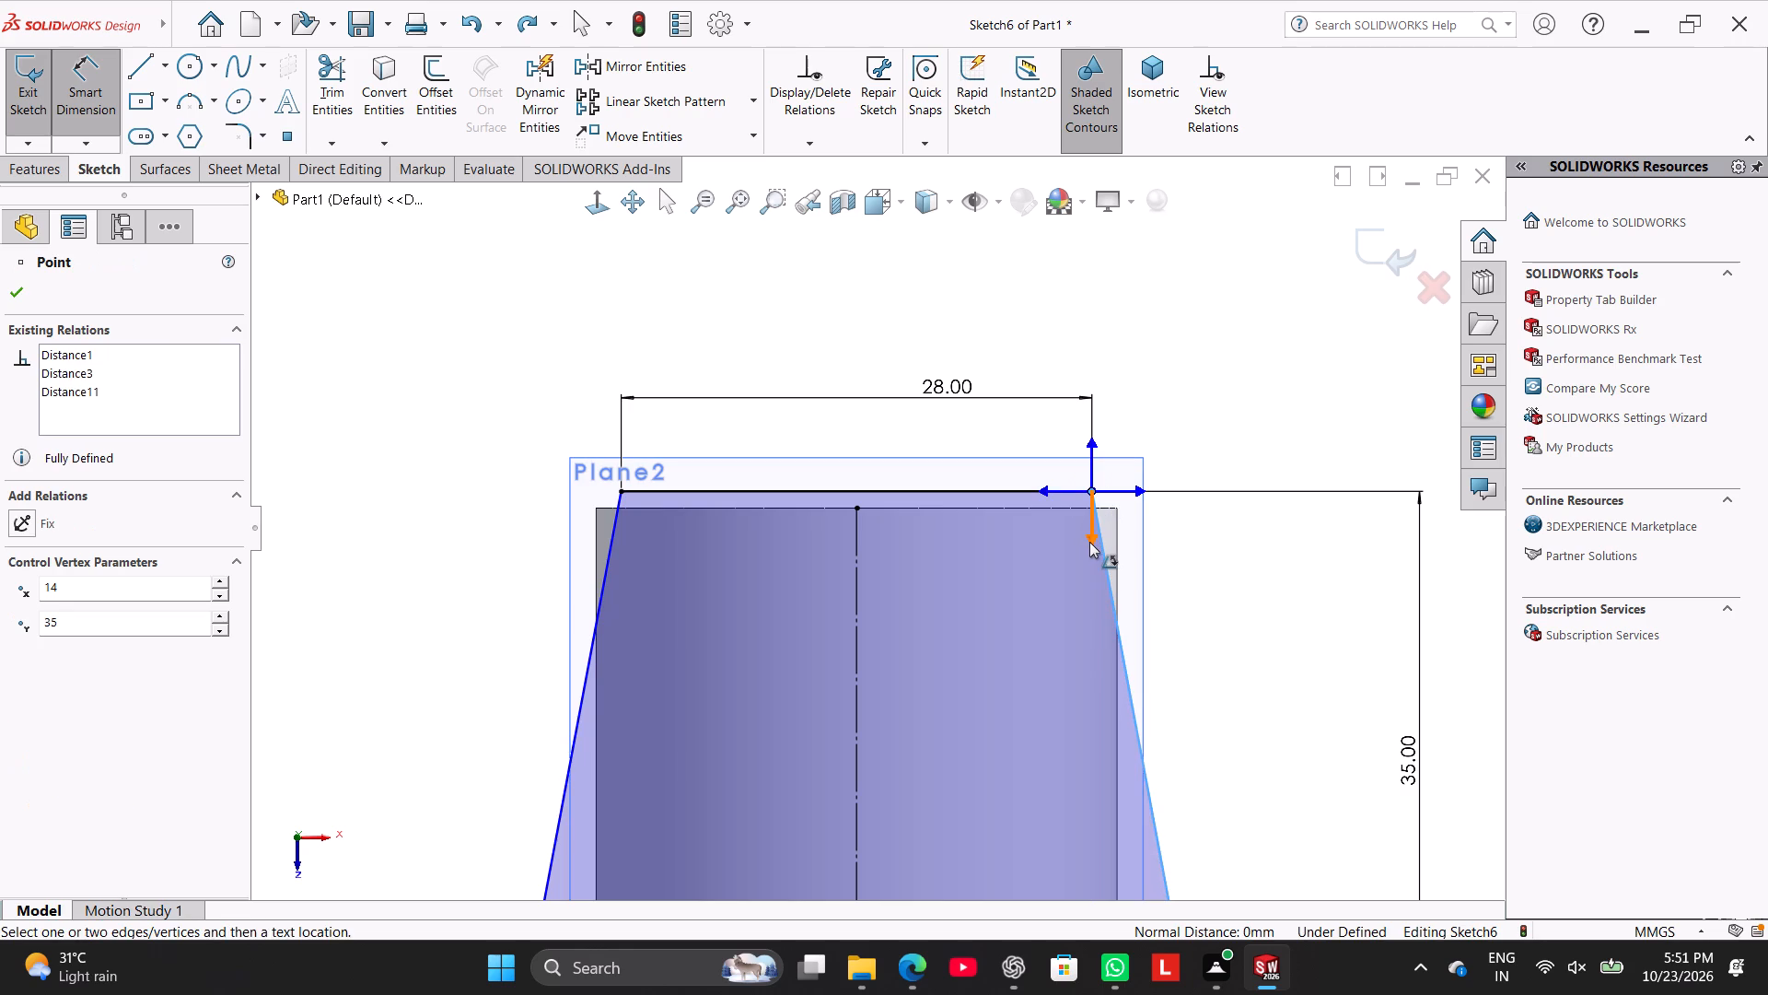
drag(1089, 542, 1122, 890)
scroll(1129, 884, up, 2)
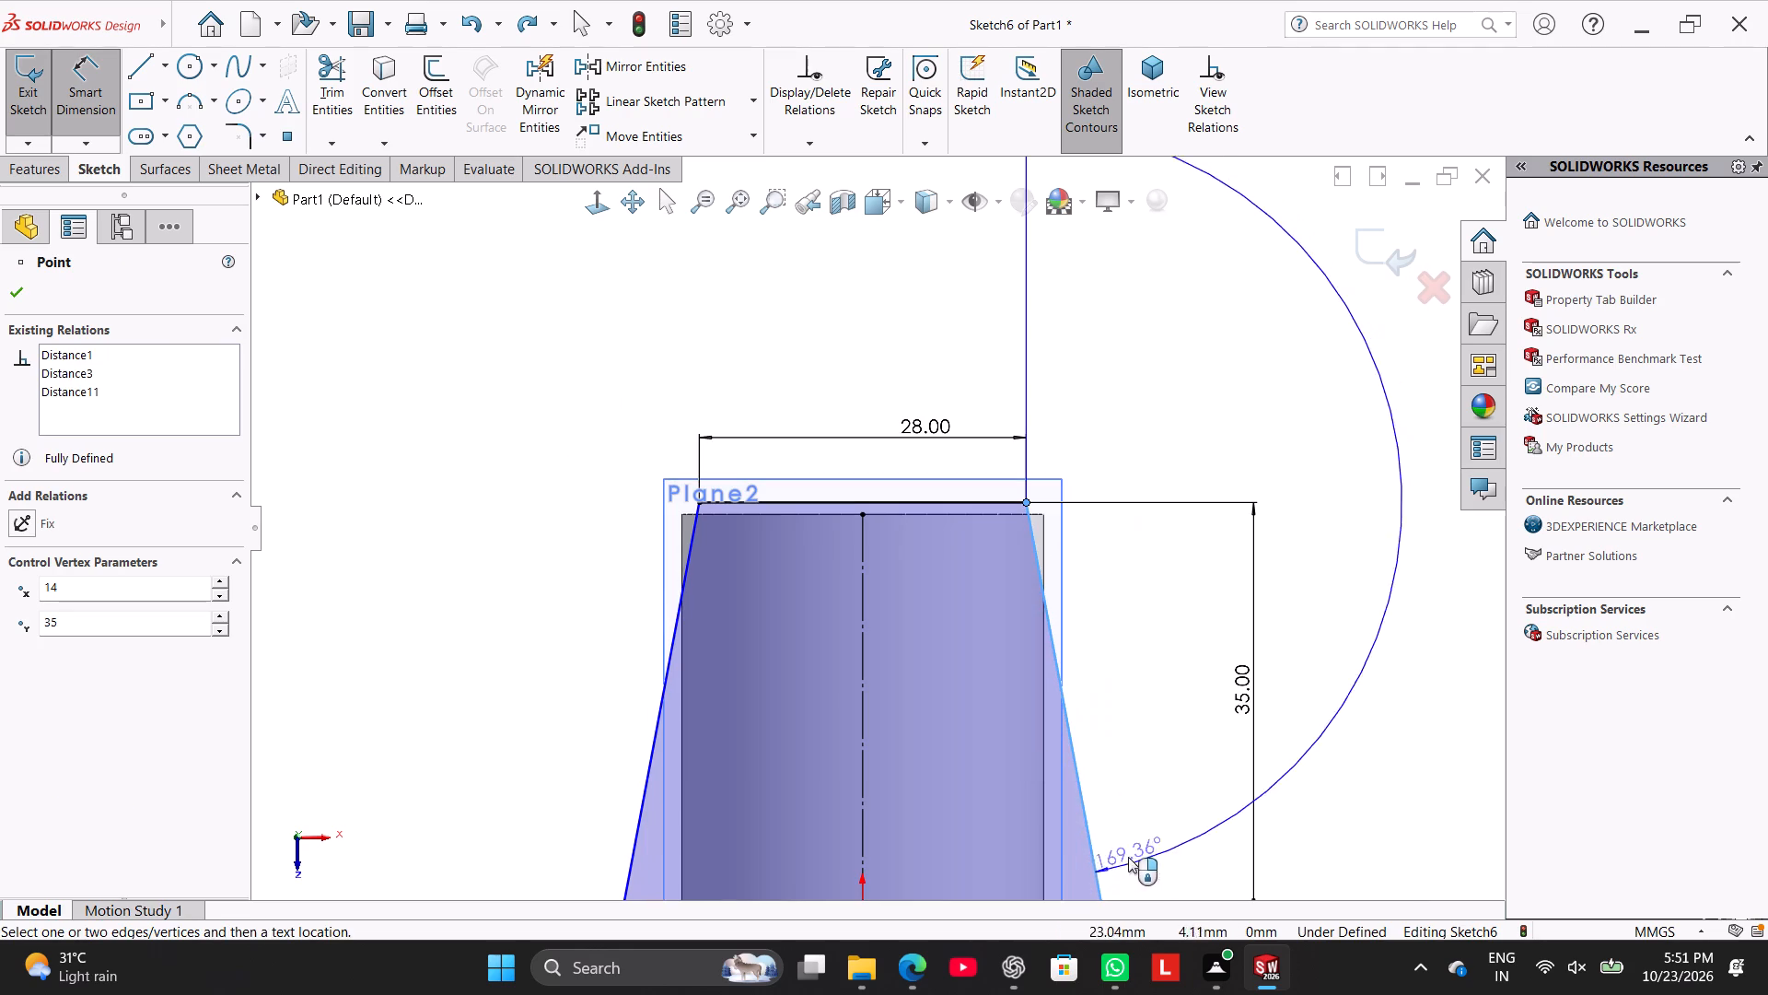
click(1066, 823)
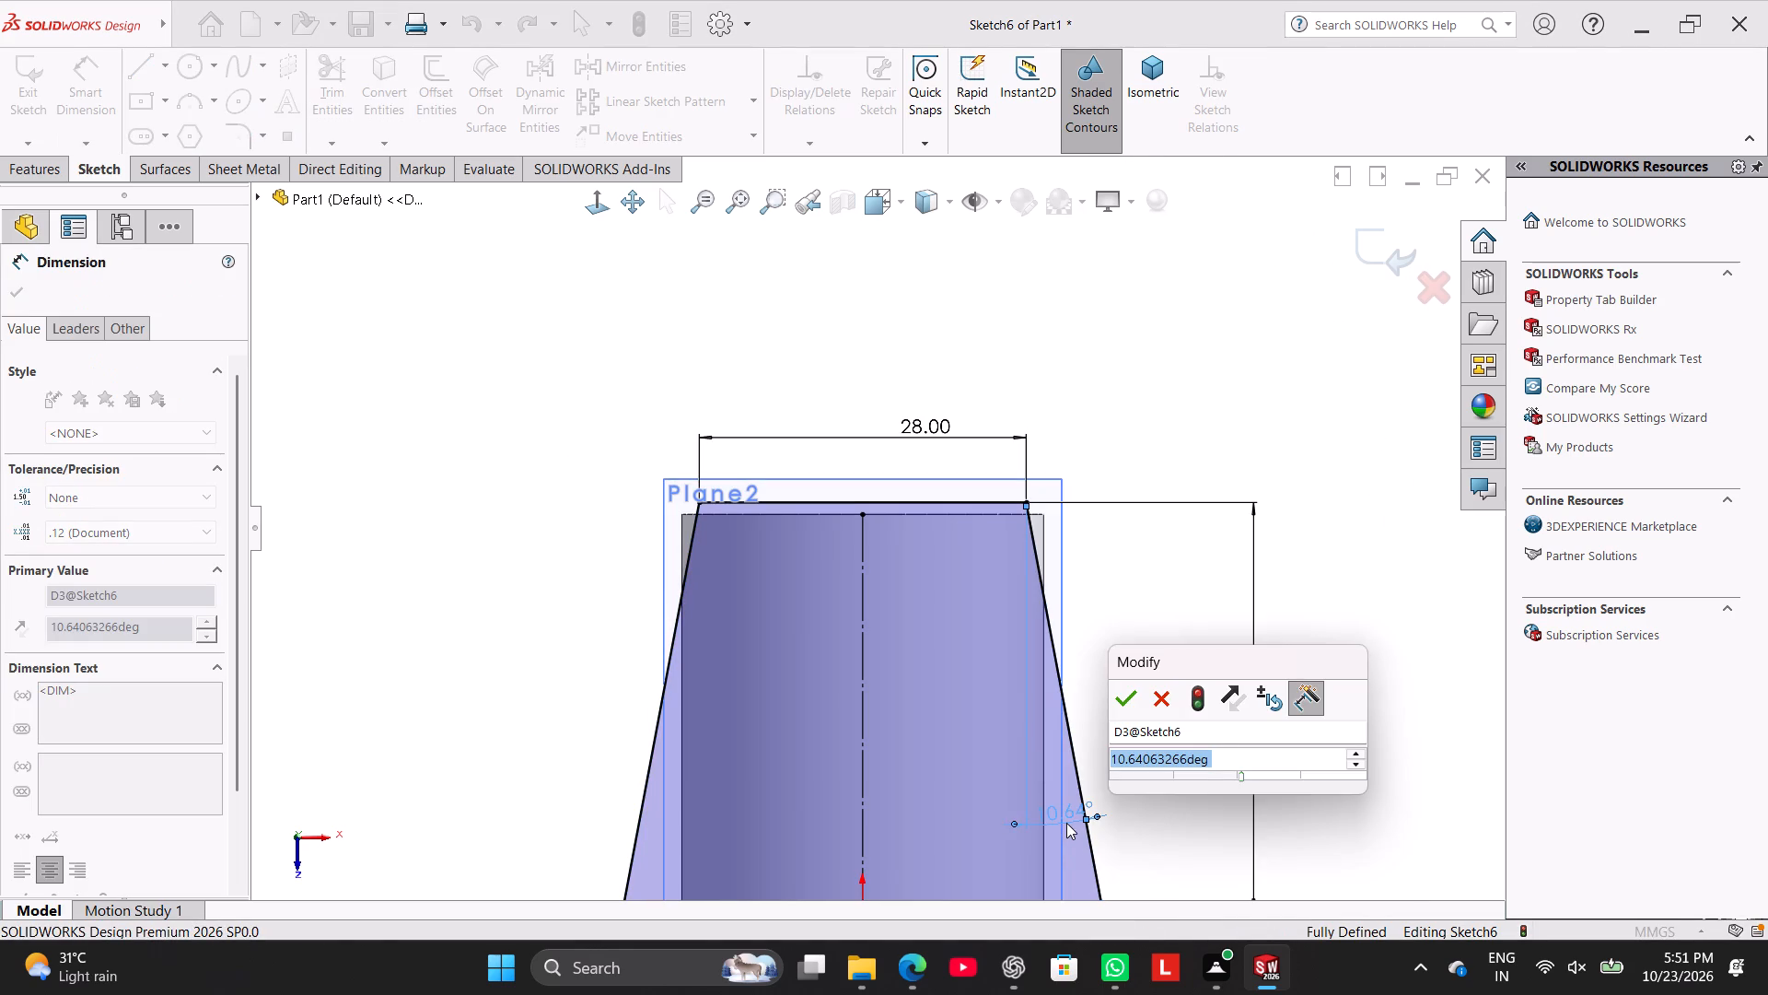
text(3.)
key(7)
key(Return)
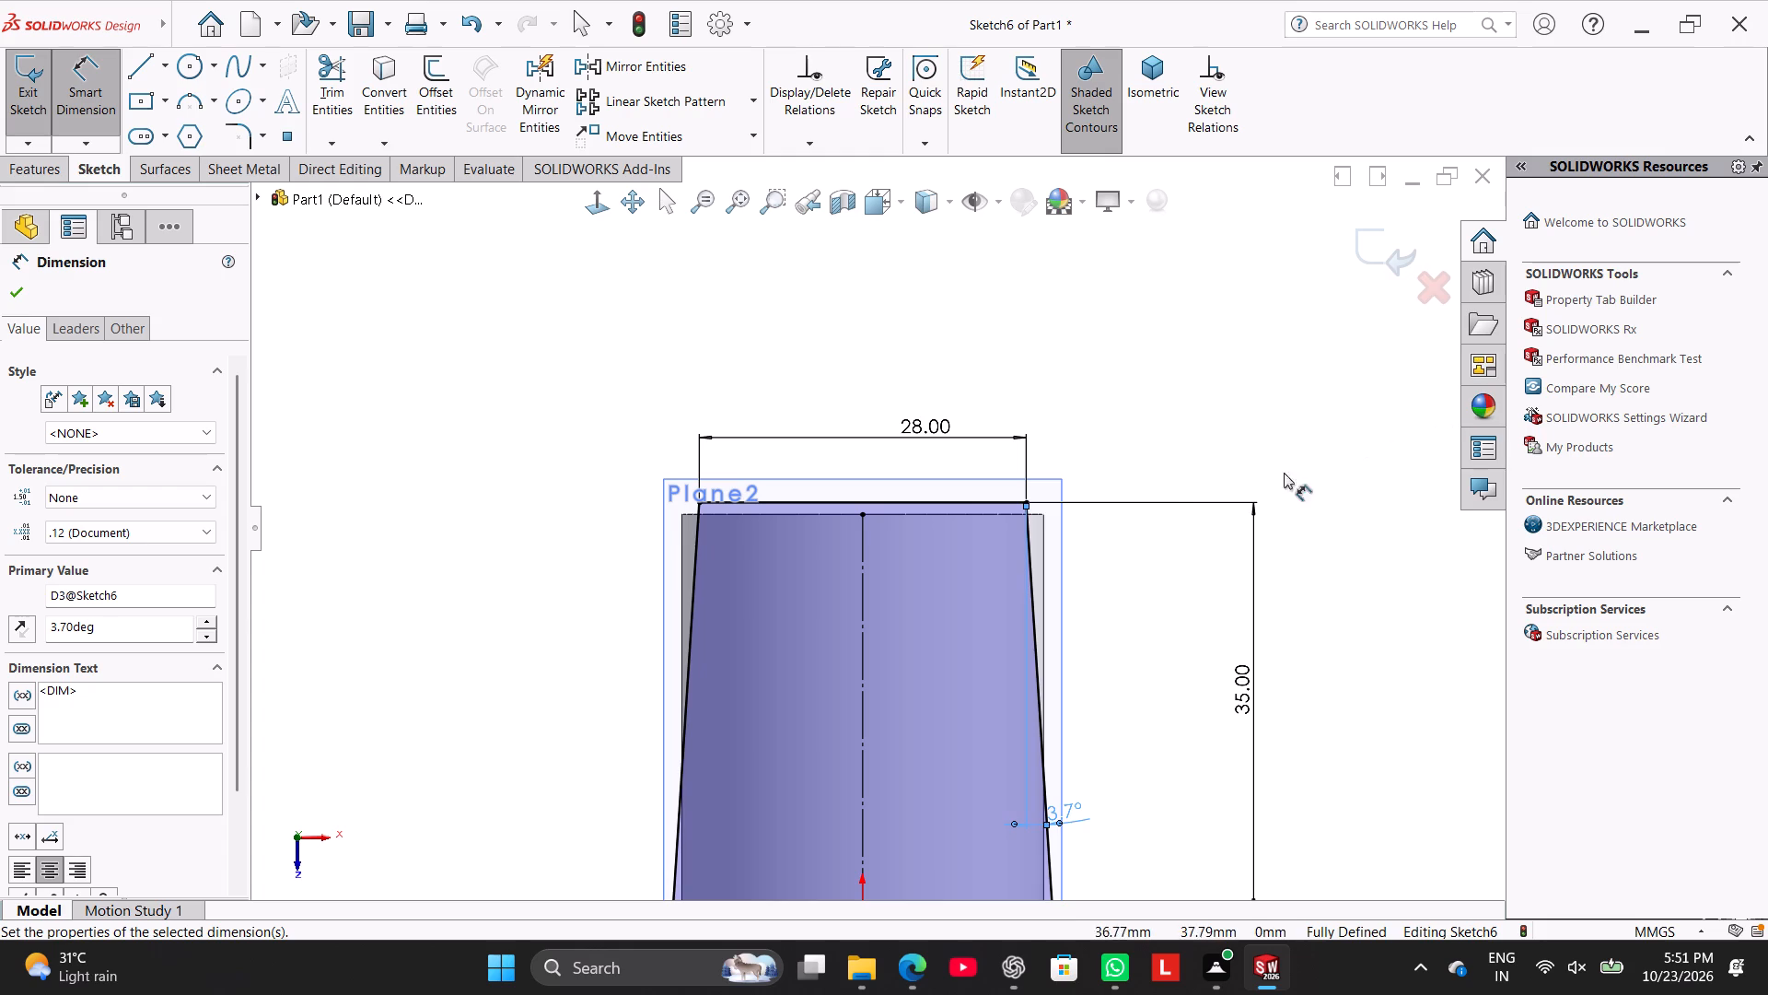
right_click(1084, 407)
click(1149, 466)
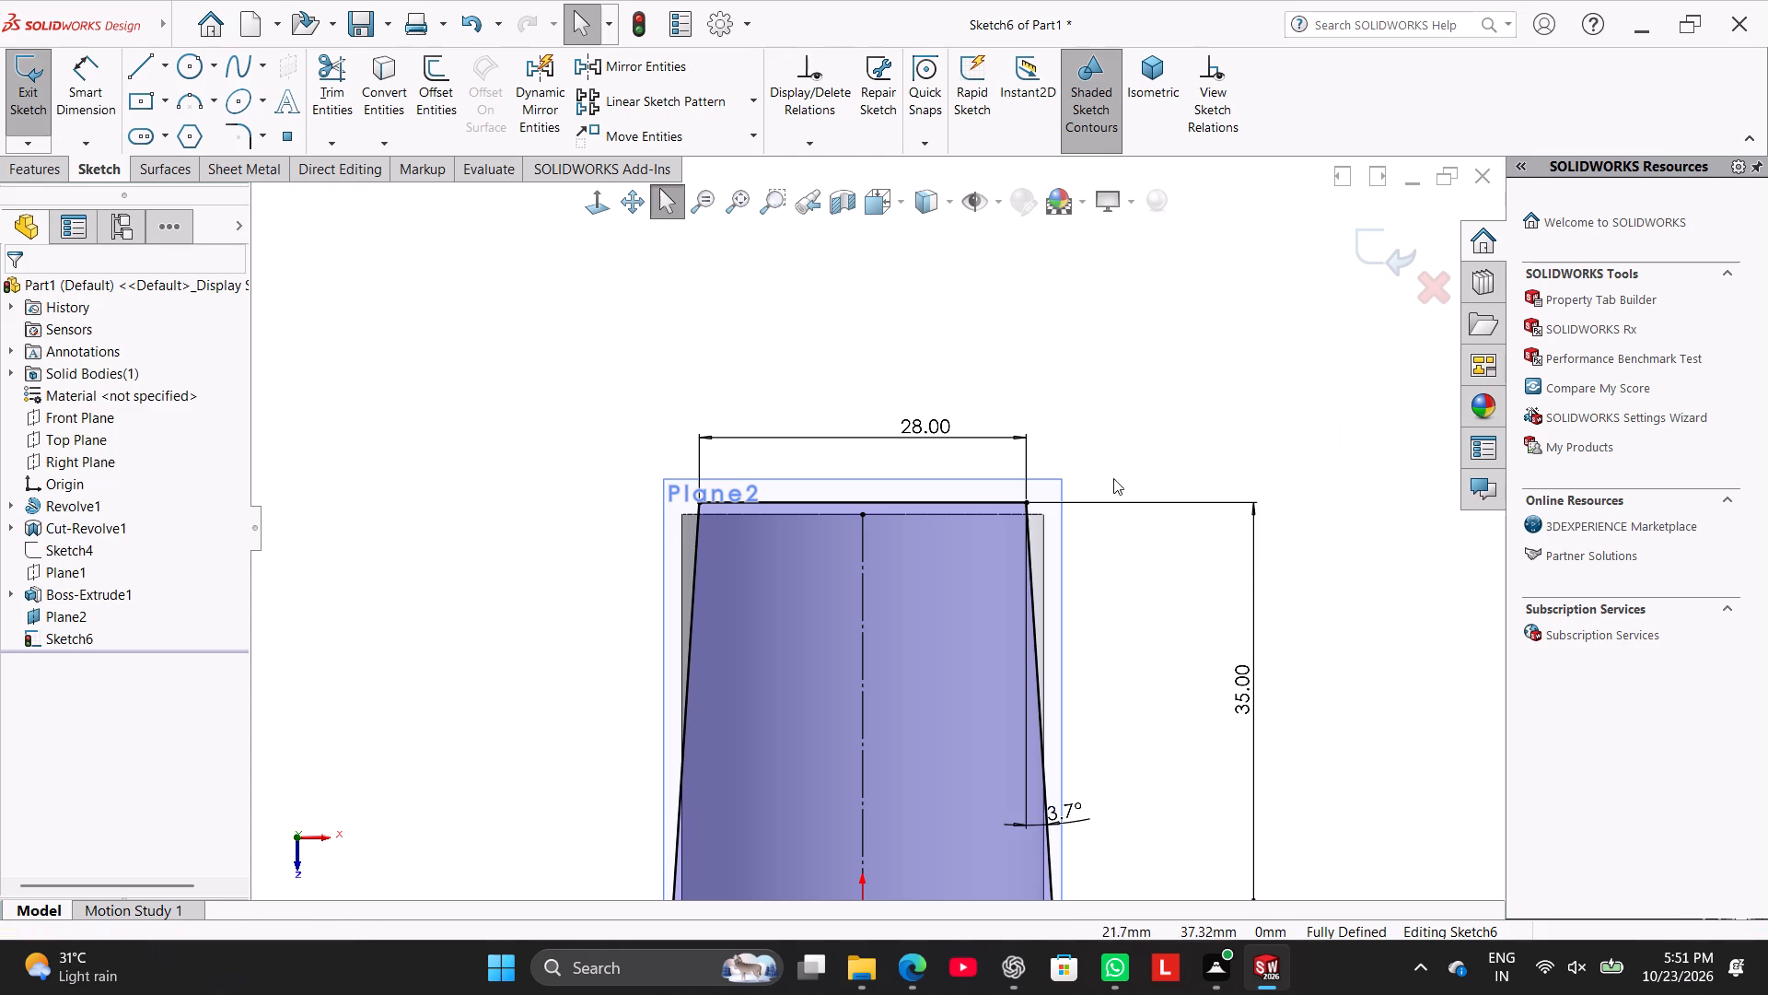
Set up sketch fillets with a 10 mm radius at both corners of the trapezoid's long edge.
scroll(1097, 532, up, 3)
scroll(1042, 696, down, 2)
scroll(874, 672, down, 1)
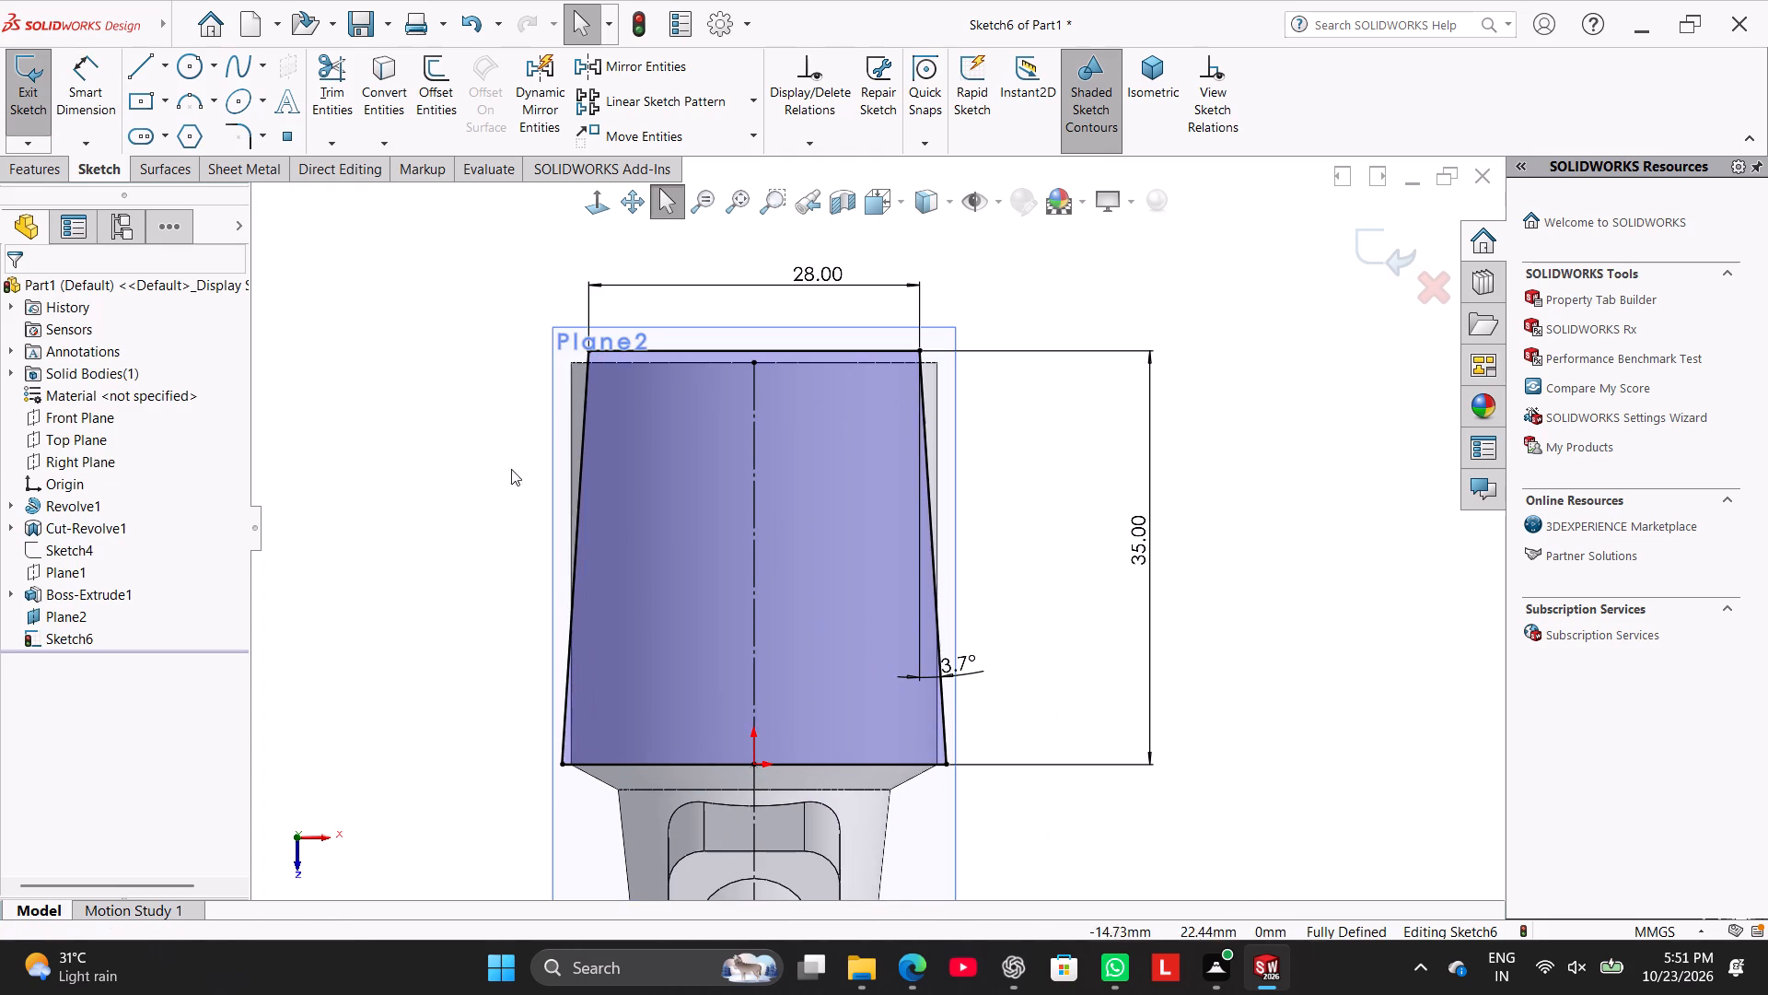
right_click(320, 330)
click(301, 227)
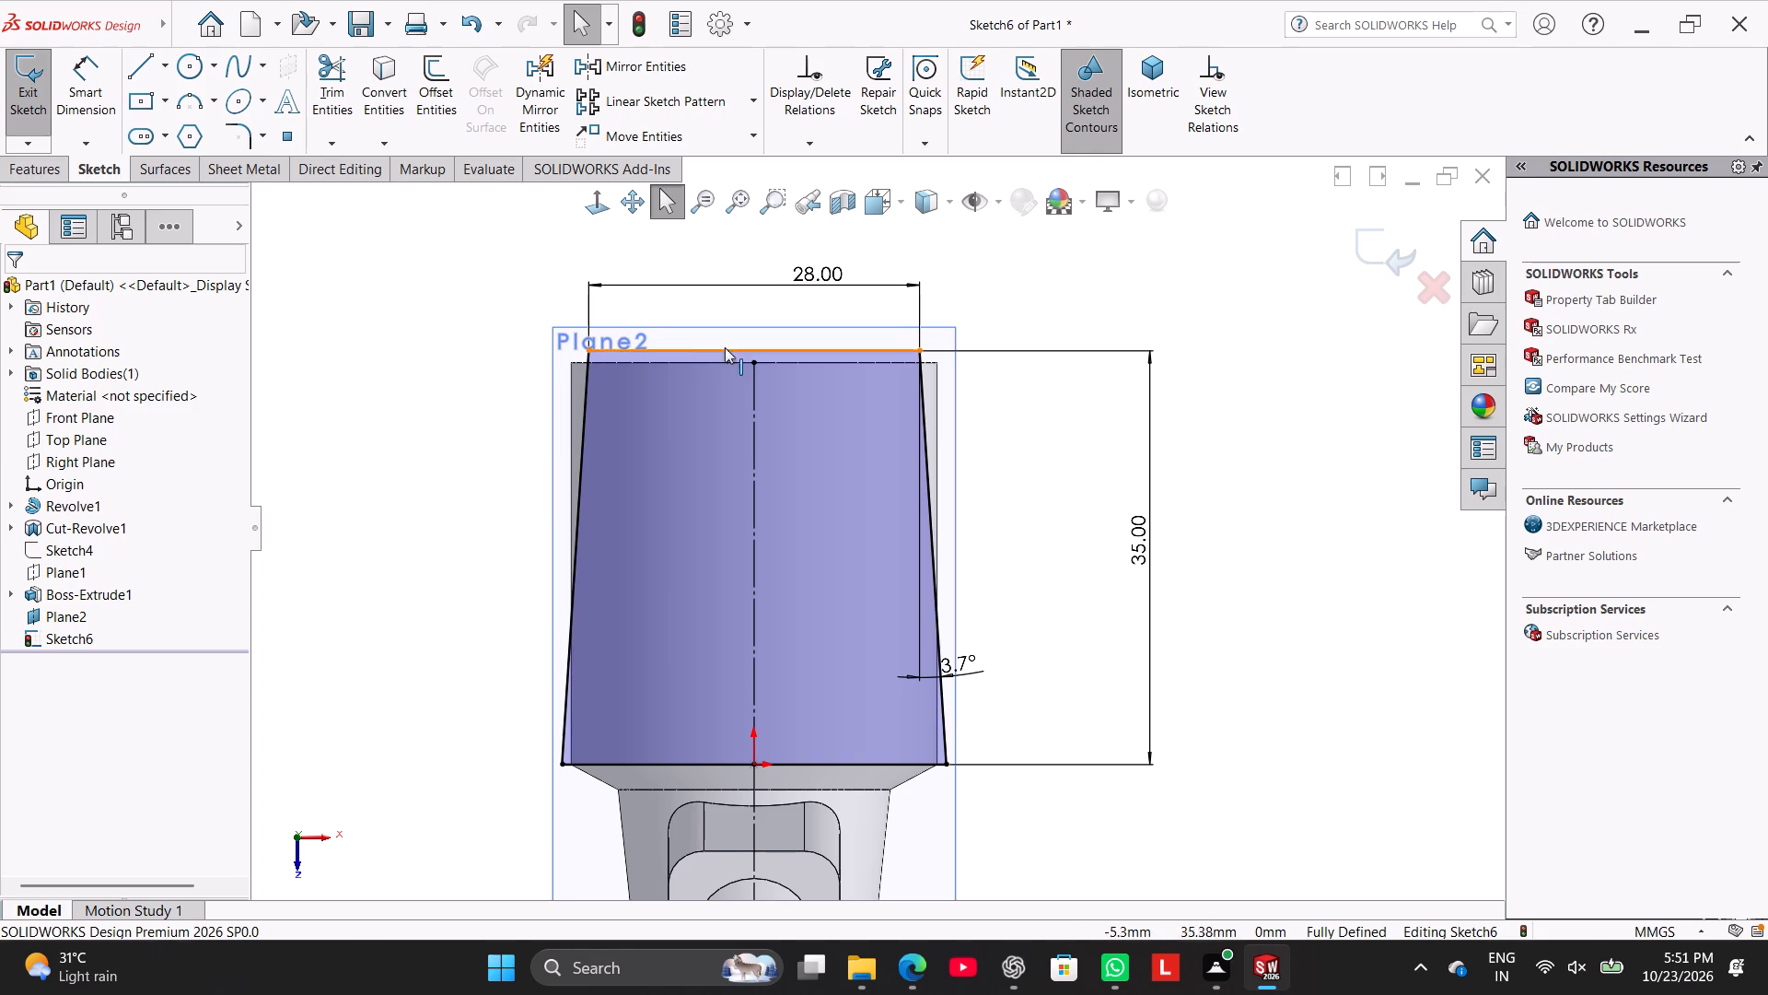
click(238, 137)
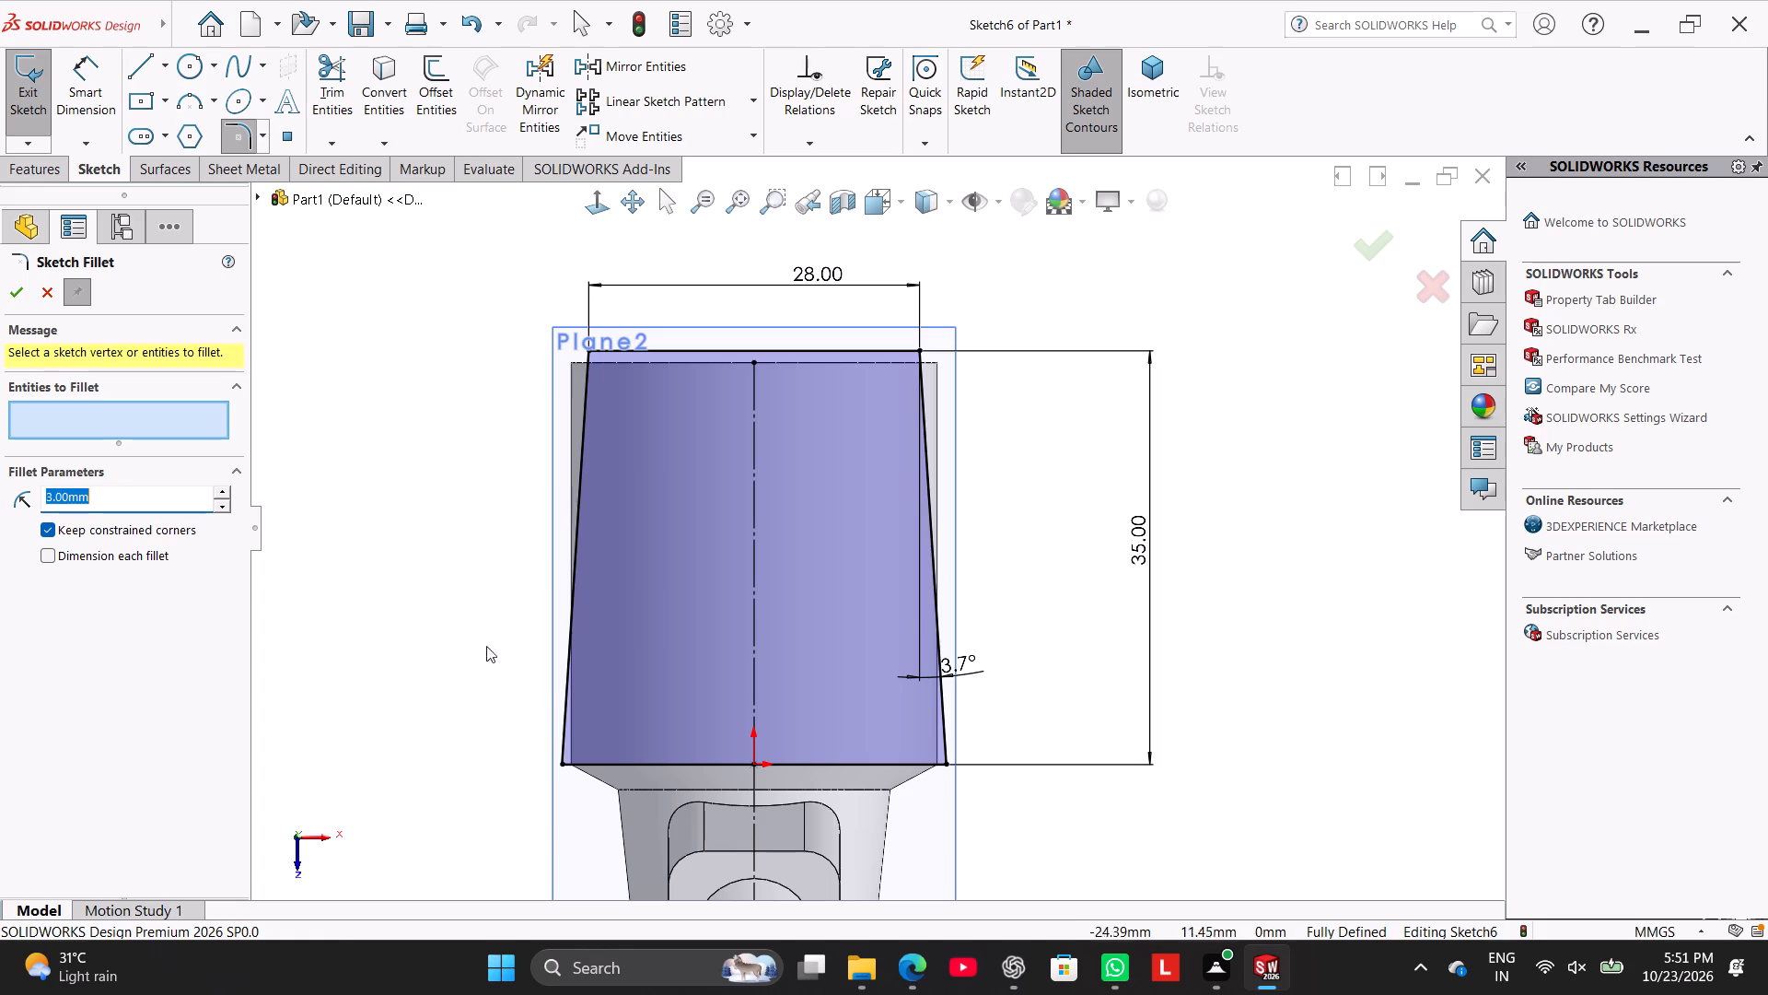
click(565, 700)
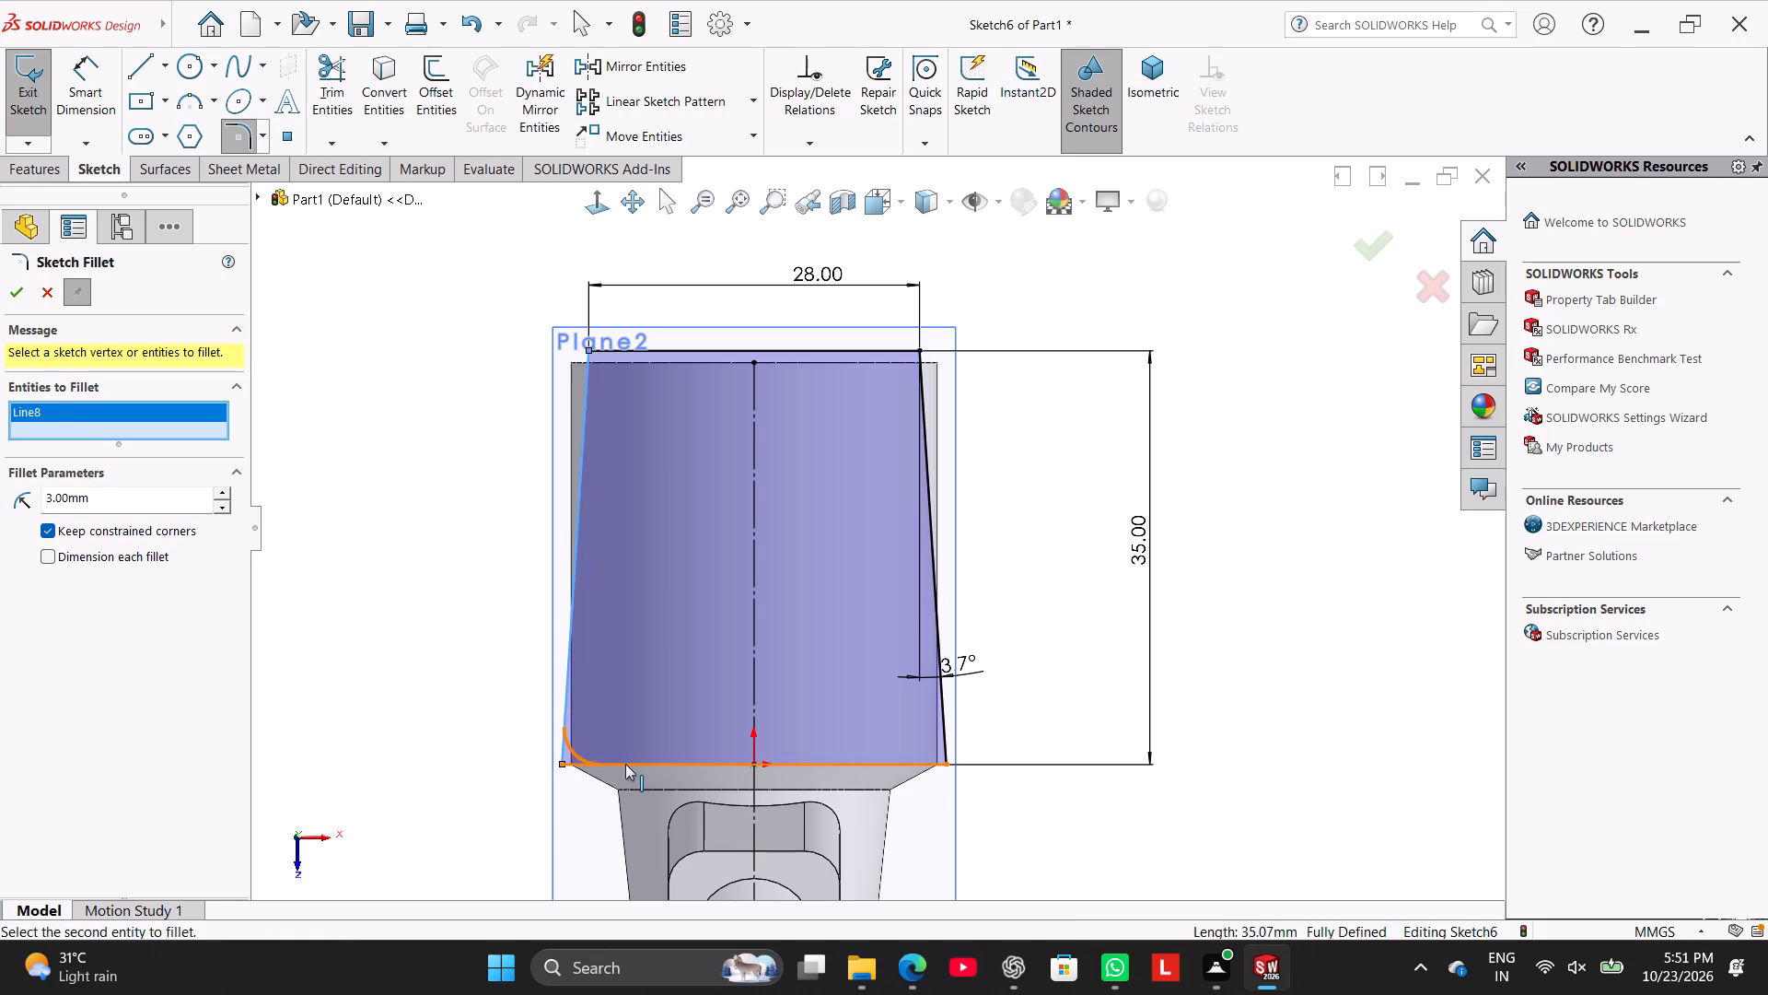
click(625, 764)
click(902, 762)
click(940, 731)
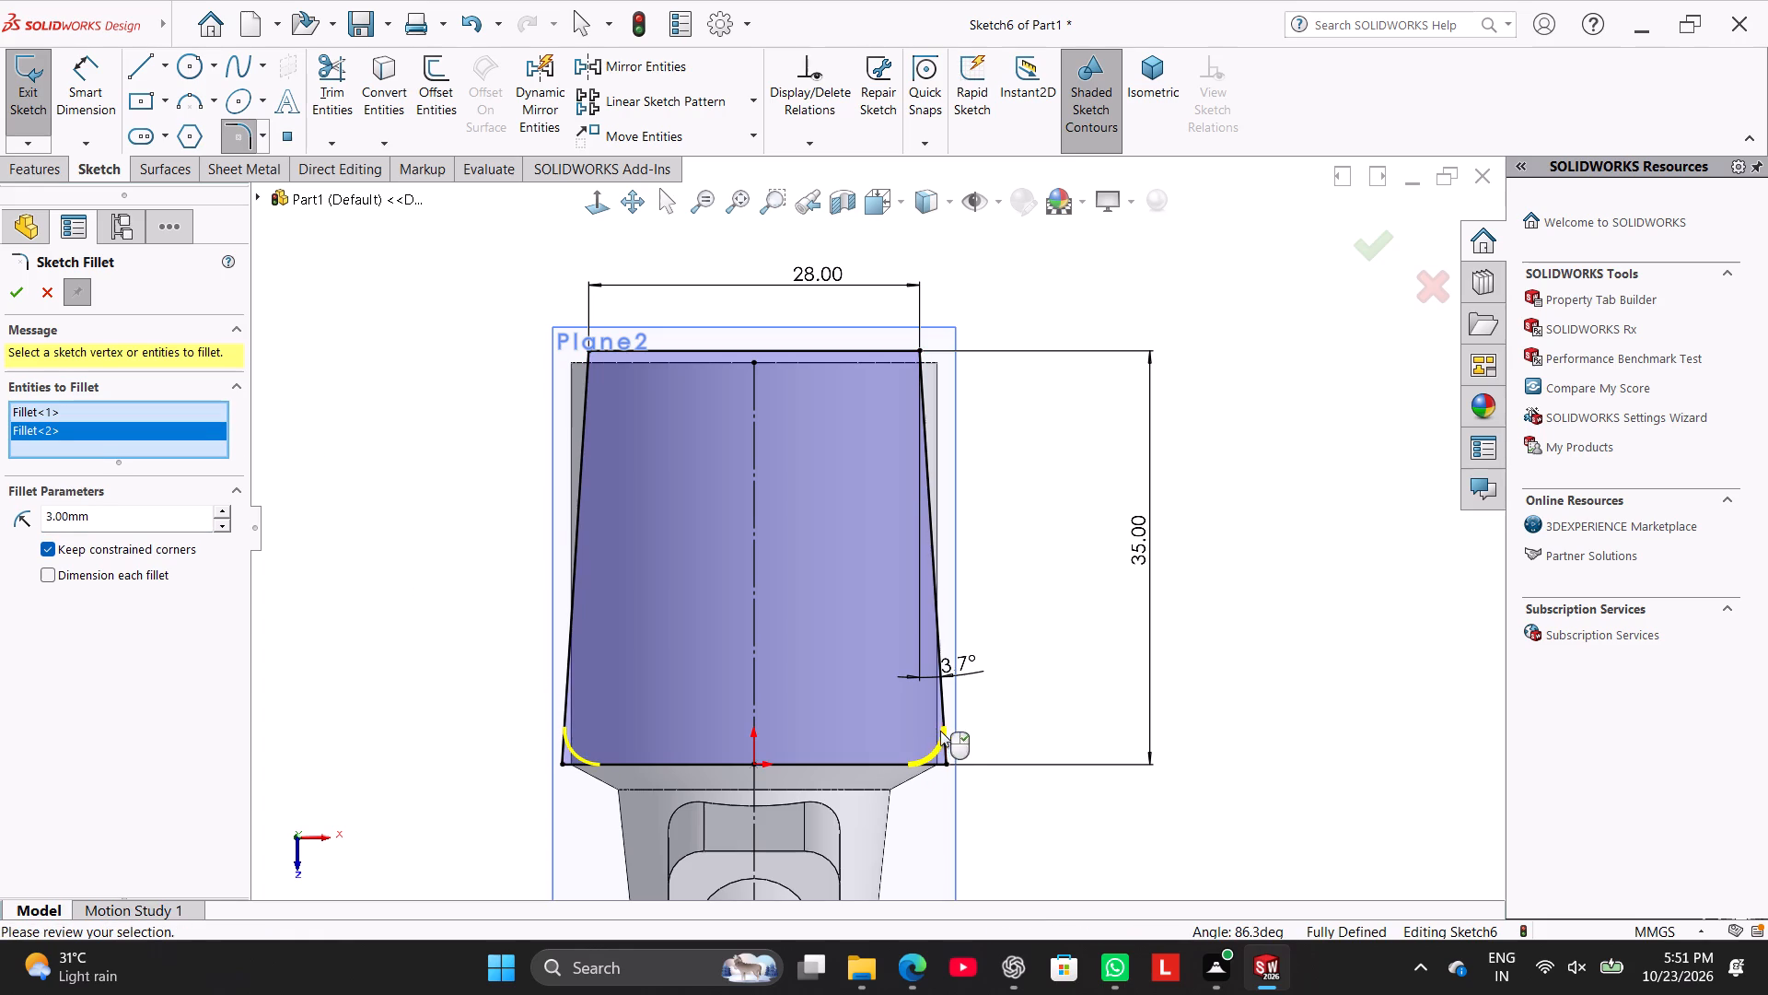
double_click(116, 520)
text(10)
key(Return)
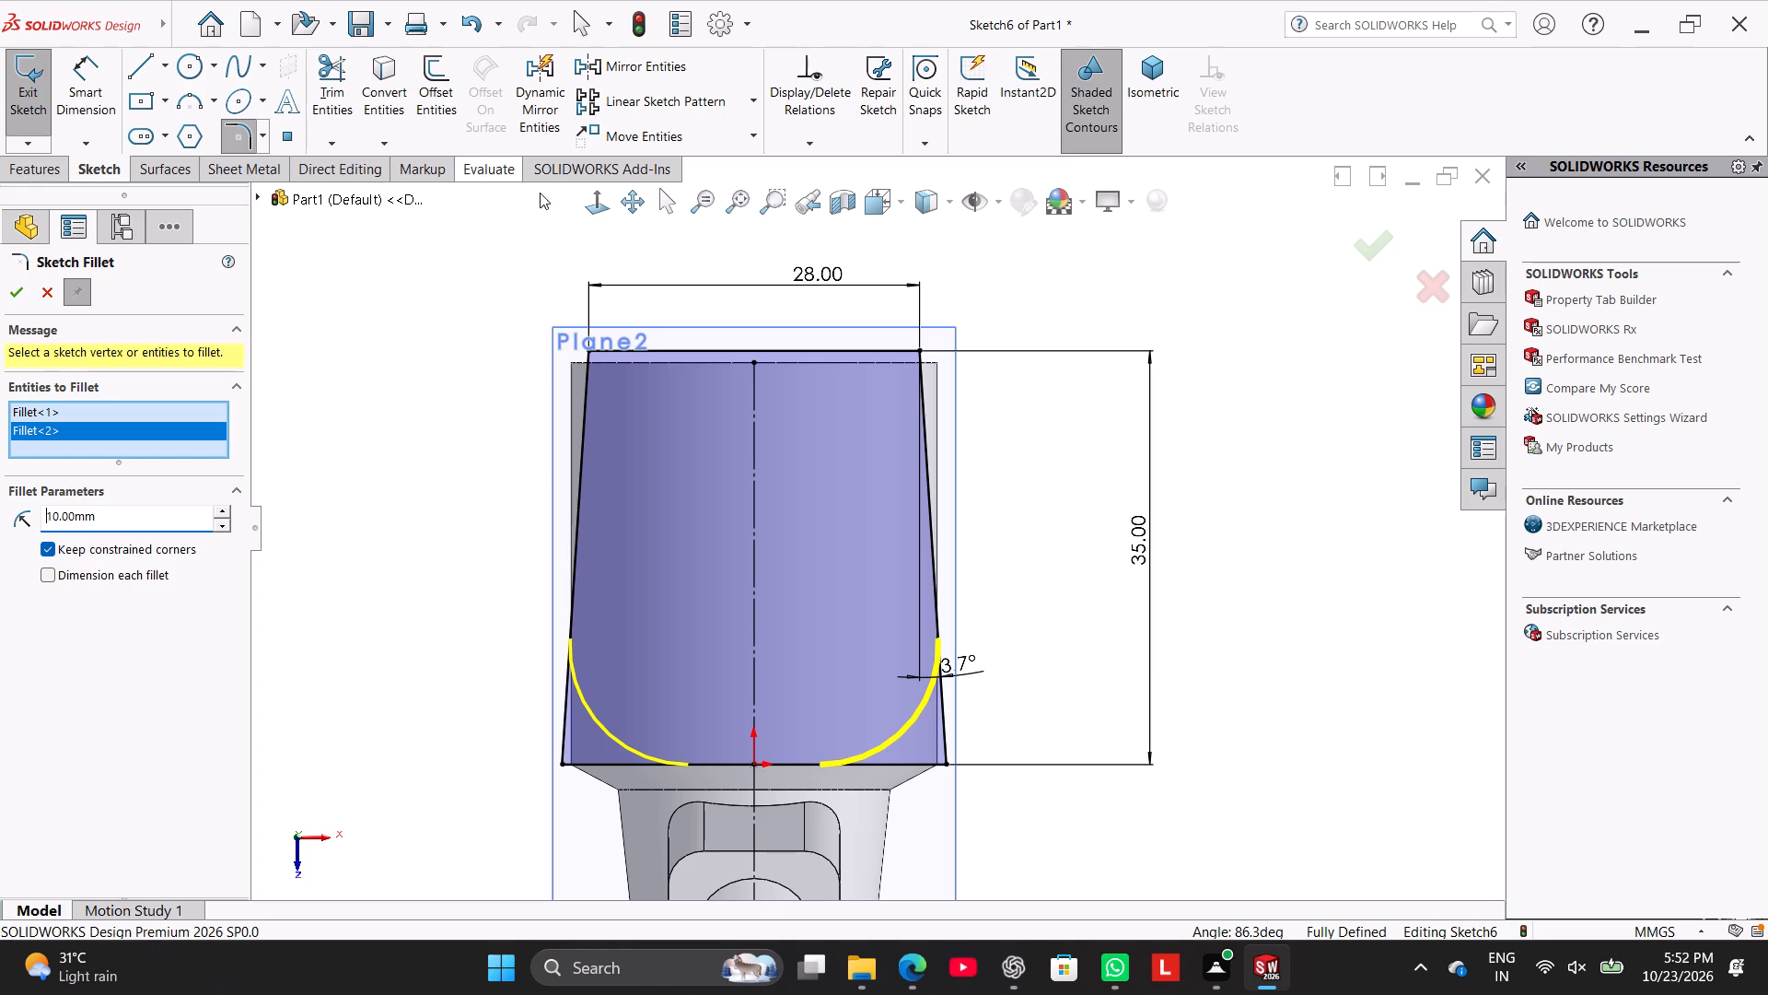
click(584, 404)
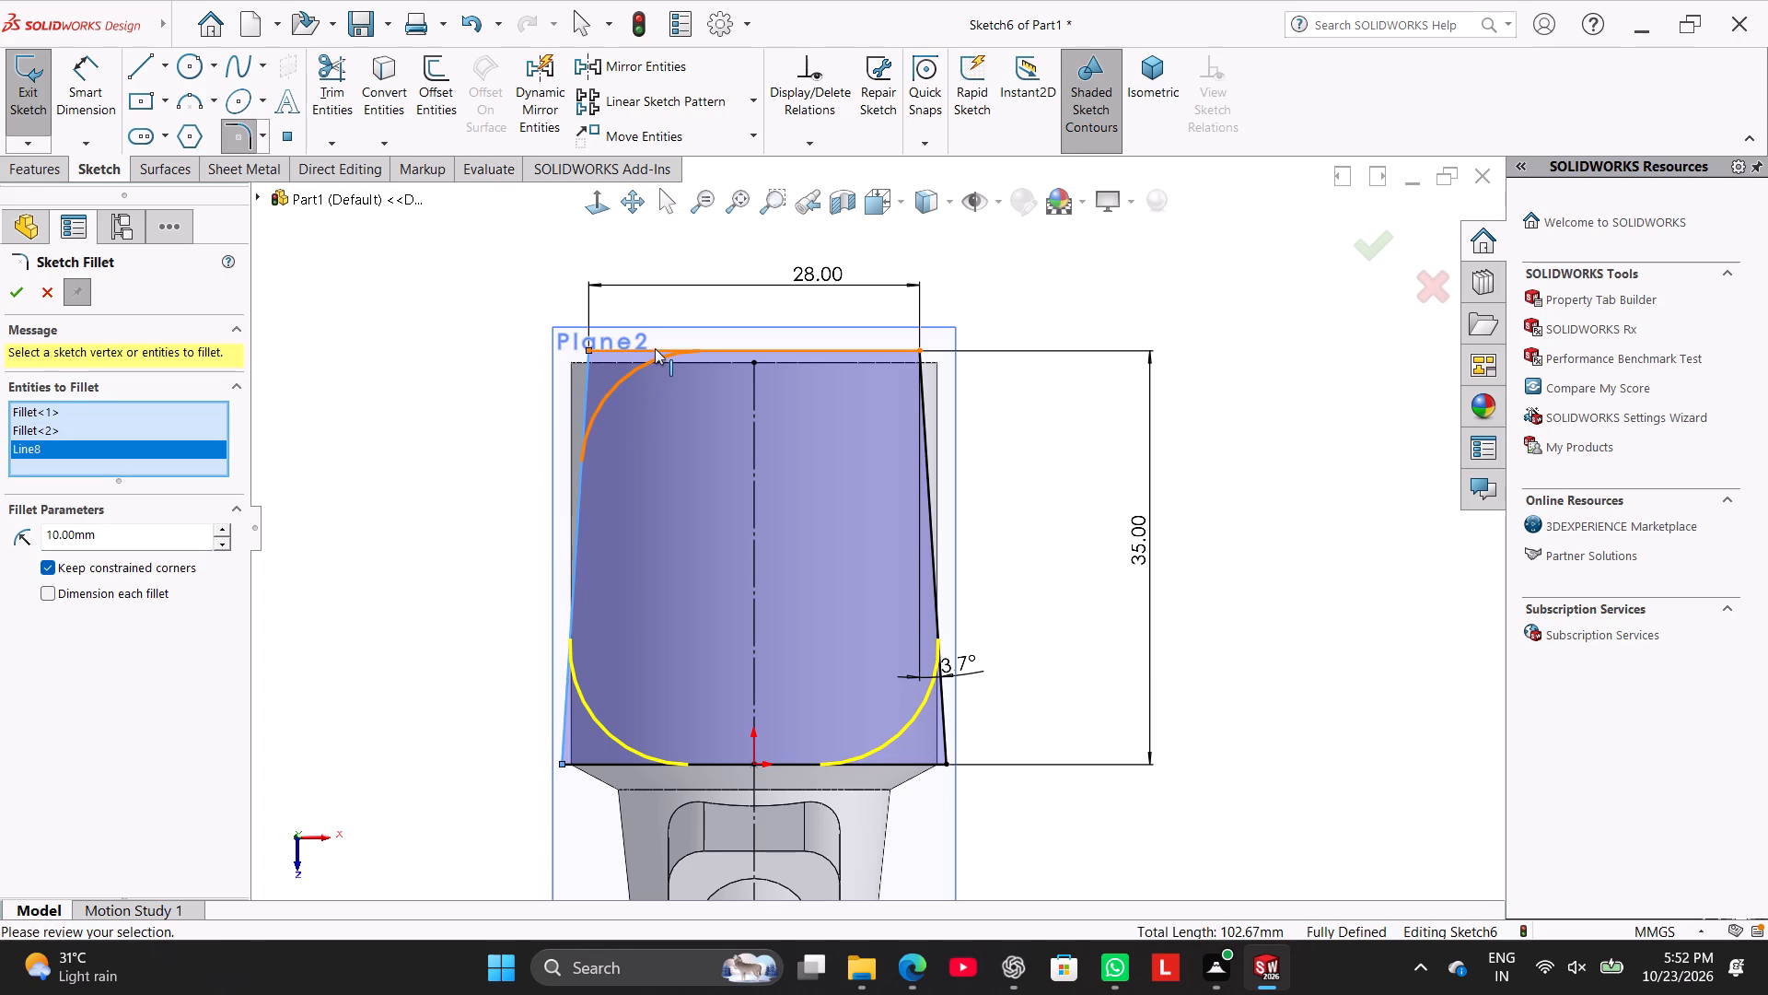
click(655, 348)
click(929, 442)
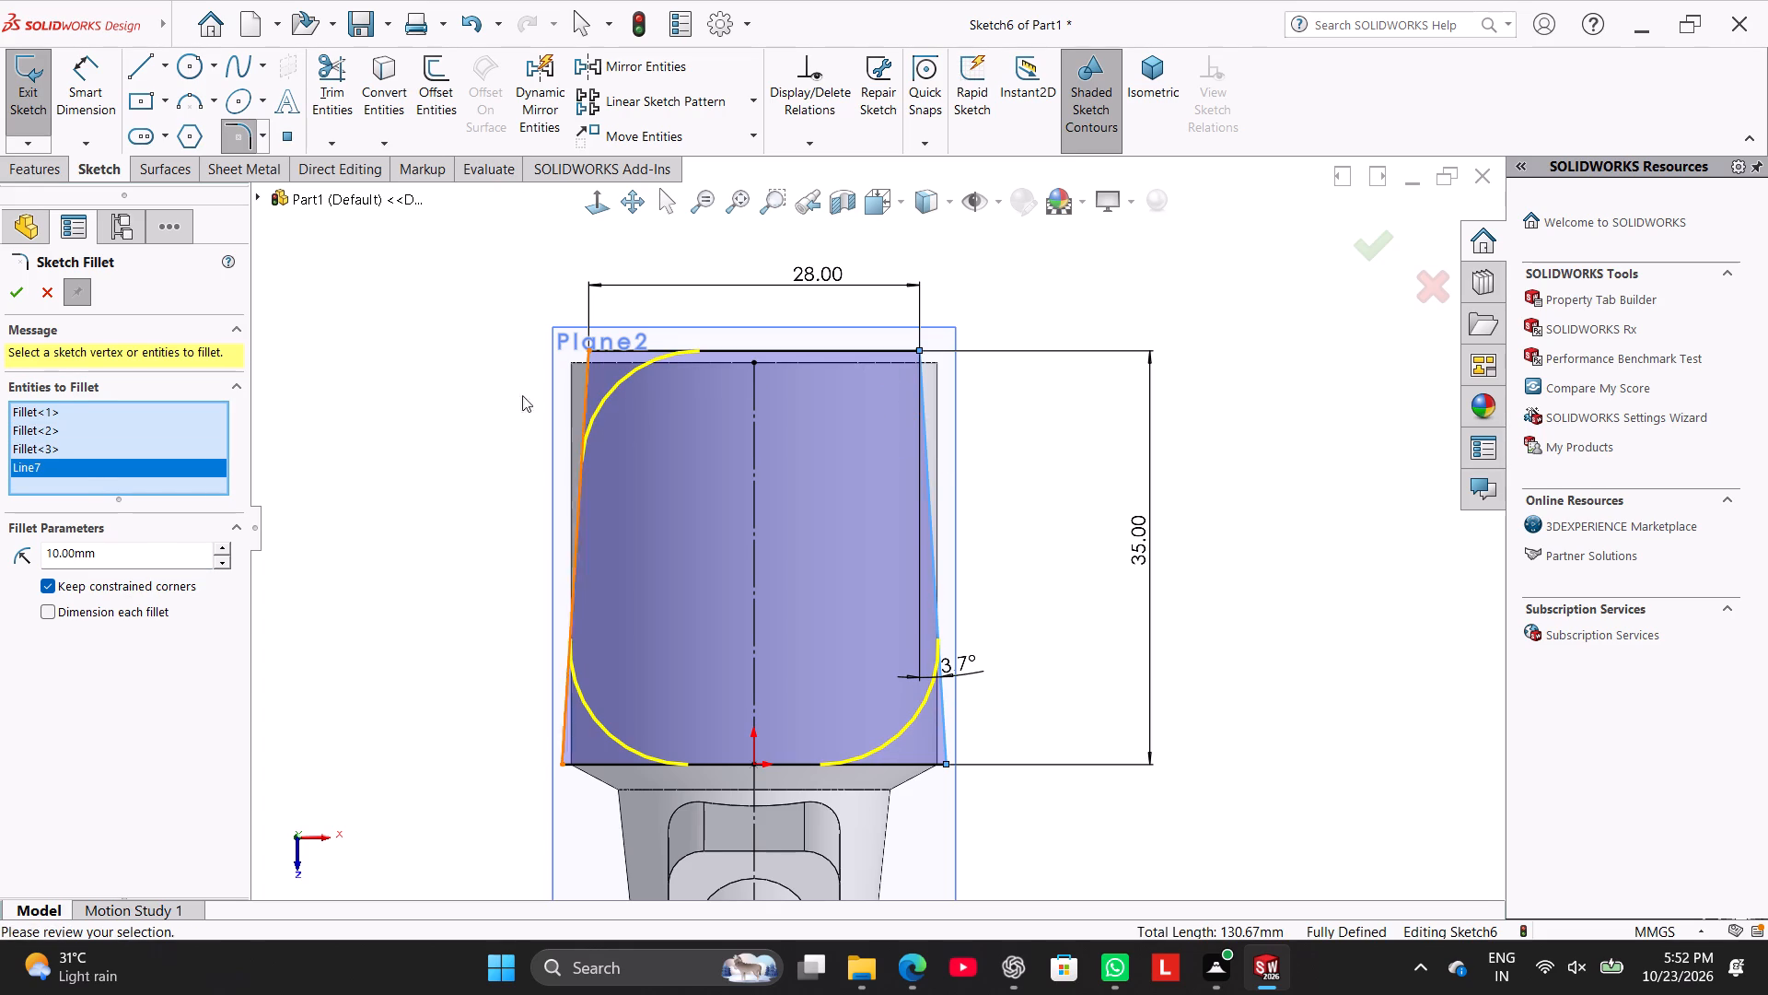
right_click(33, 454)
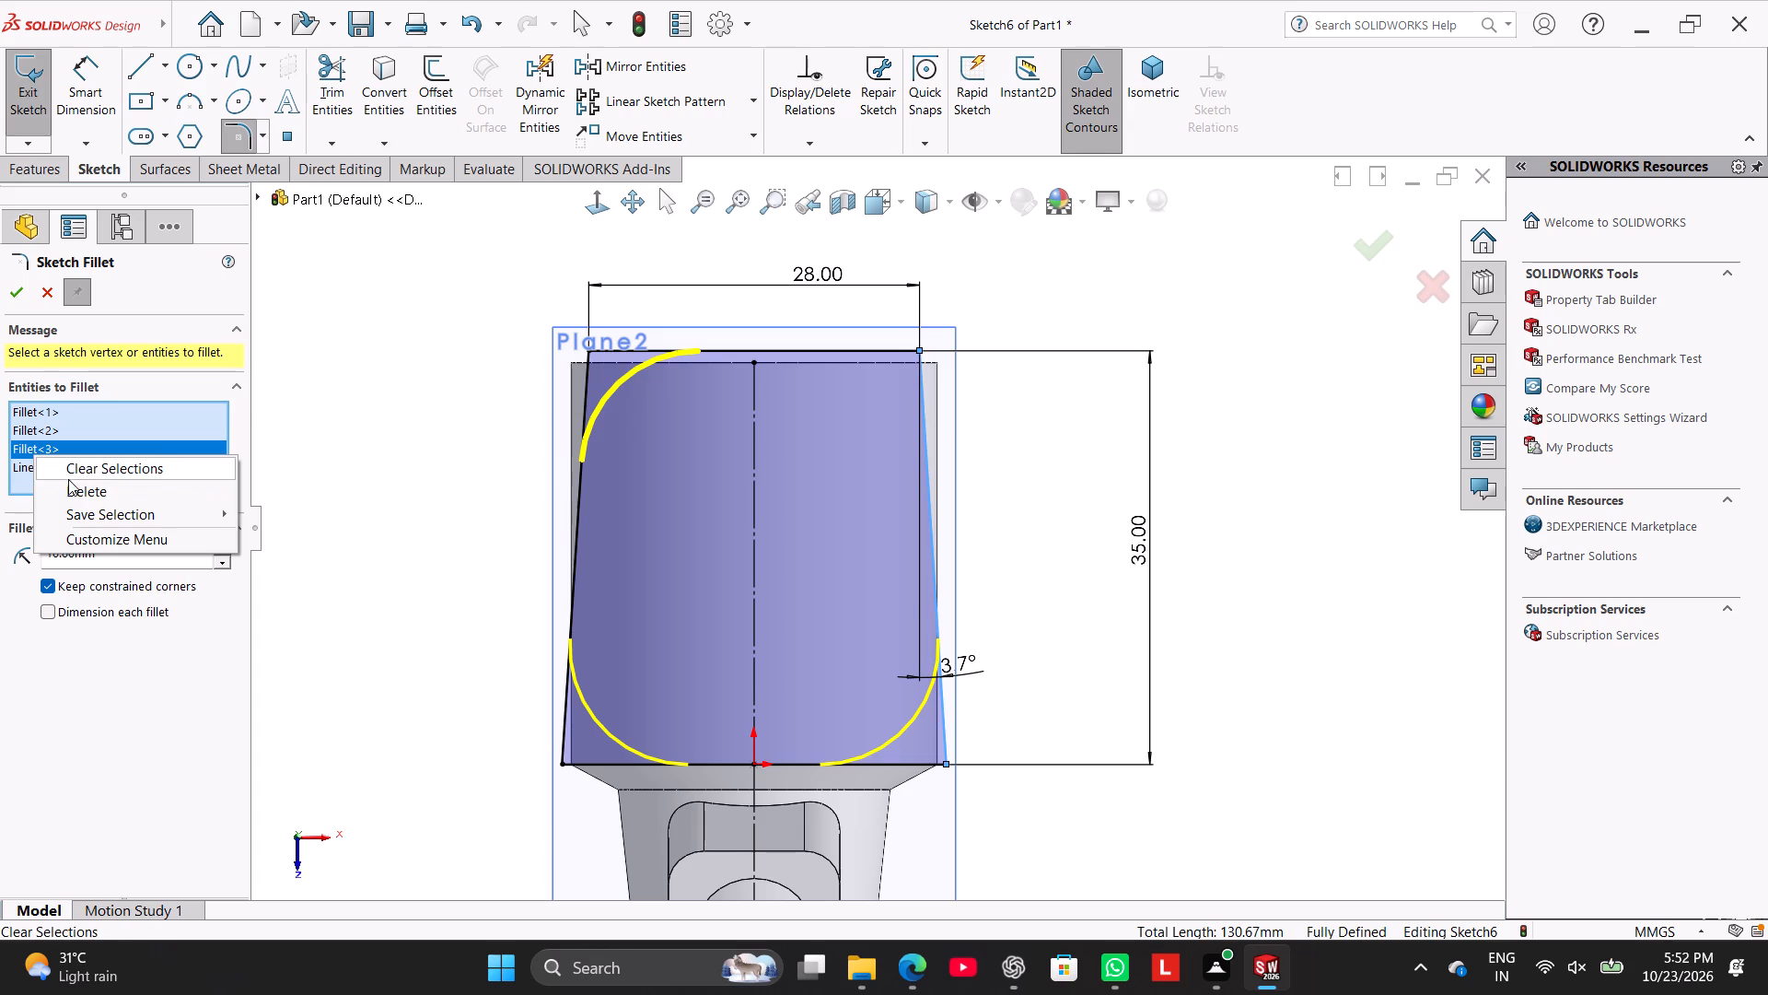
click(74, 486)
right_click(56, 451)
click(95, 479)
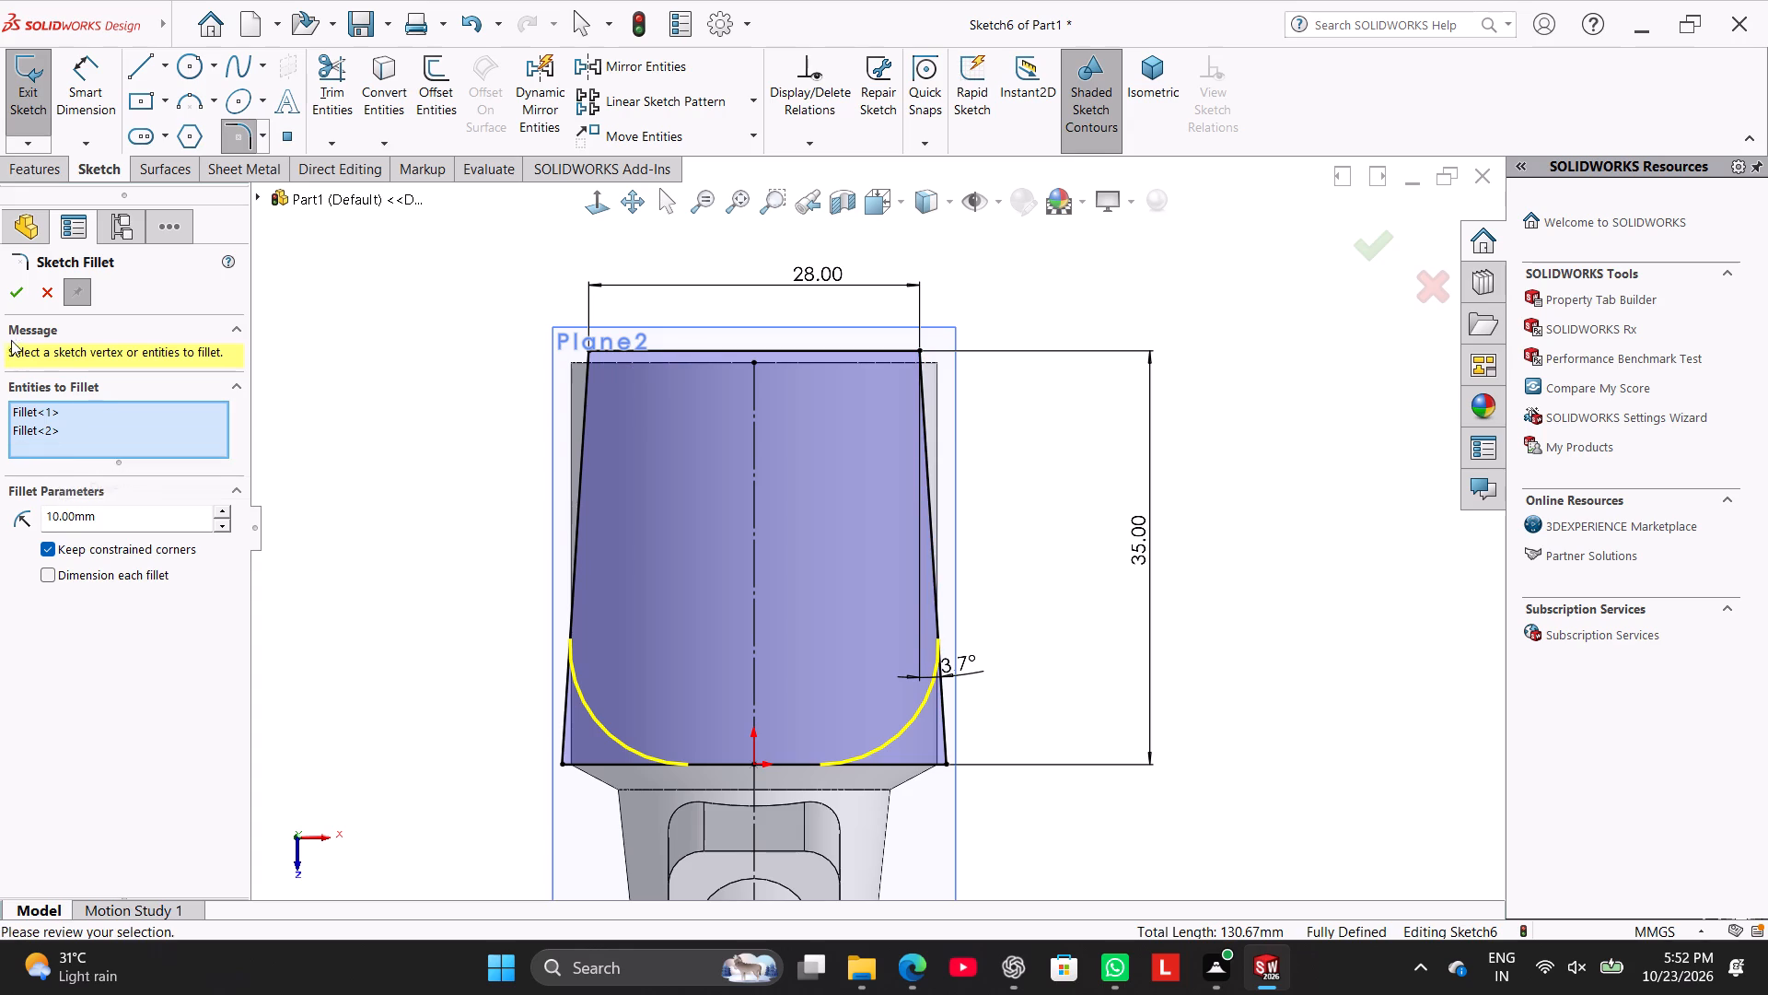
Apply the 10 mm sketch fillets to the two long-edge corners.
click(16, 296)
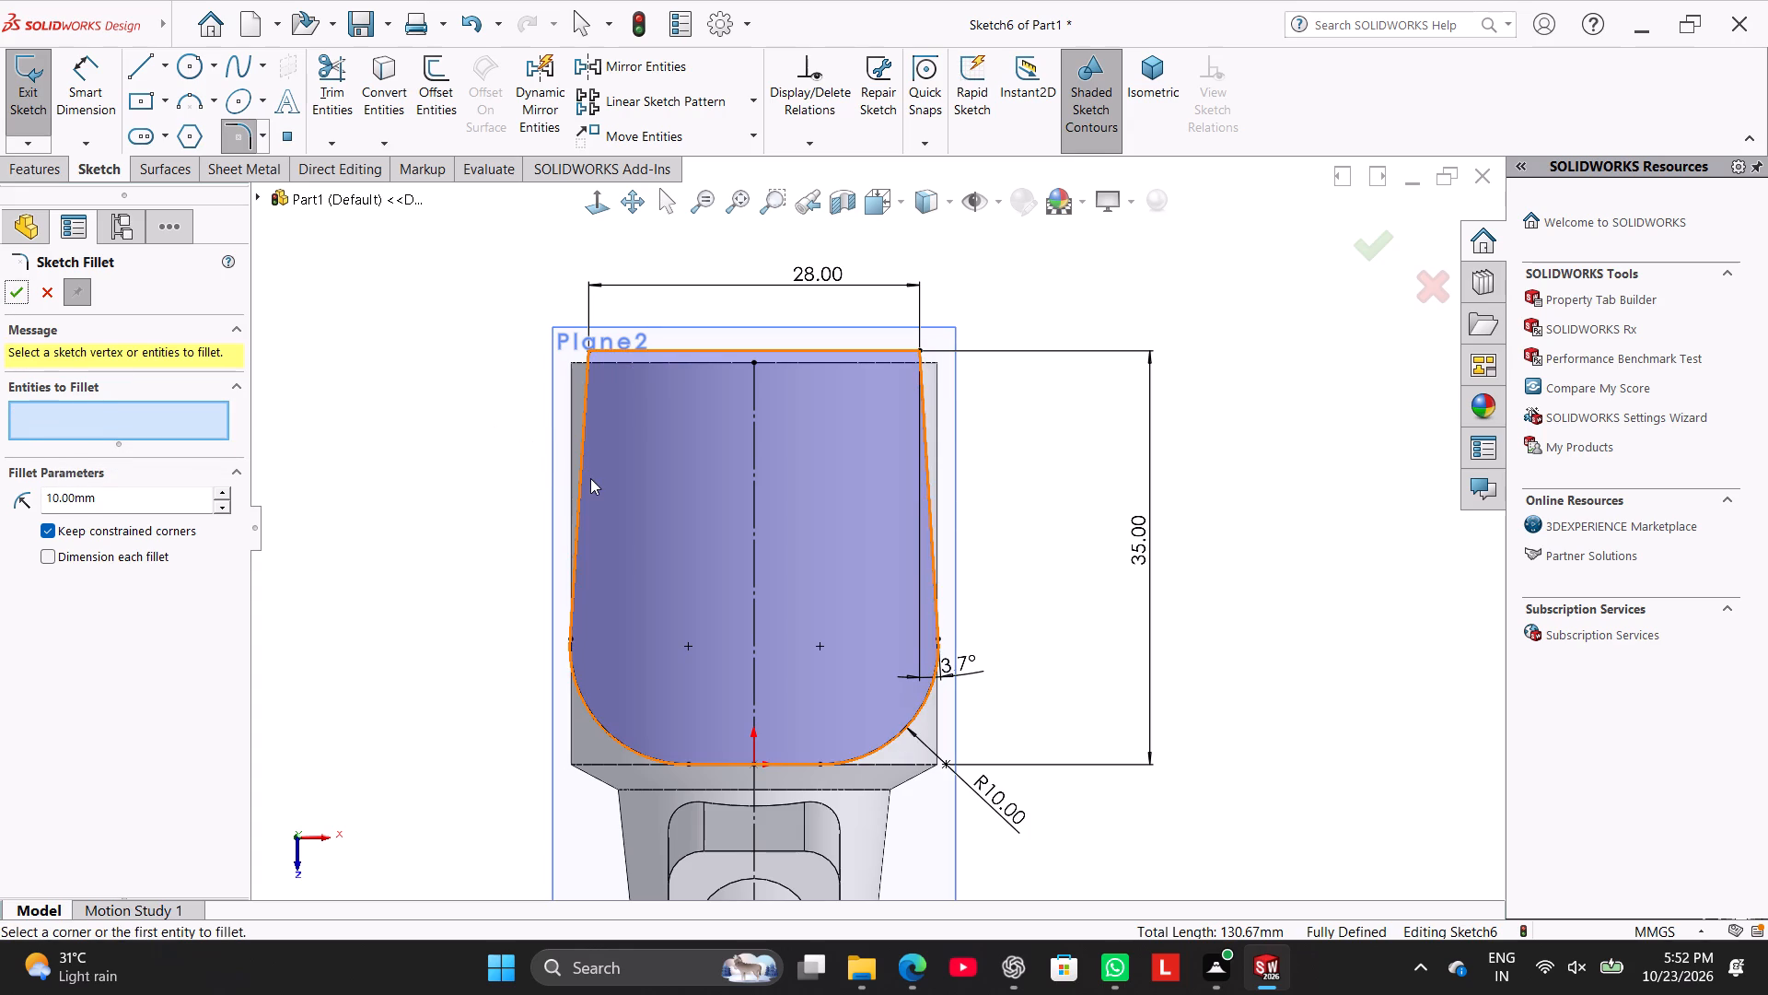
Round both corners of the trapezoid's short edge with 12 mm sketch fillets and close the Sketch Fillet tool.
click(588, 478)
click(693, 353)
click(589, 397)
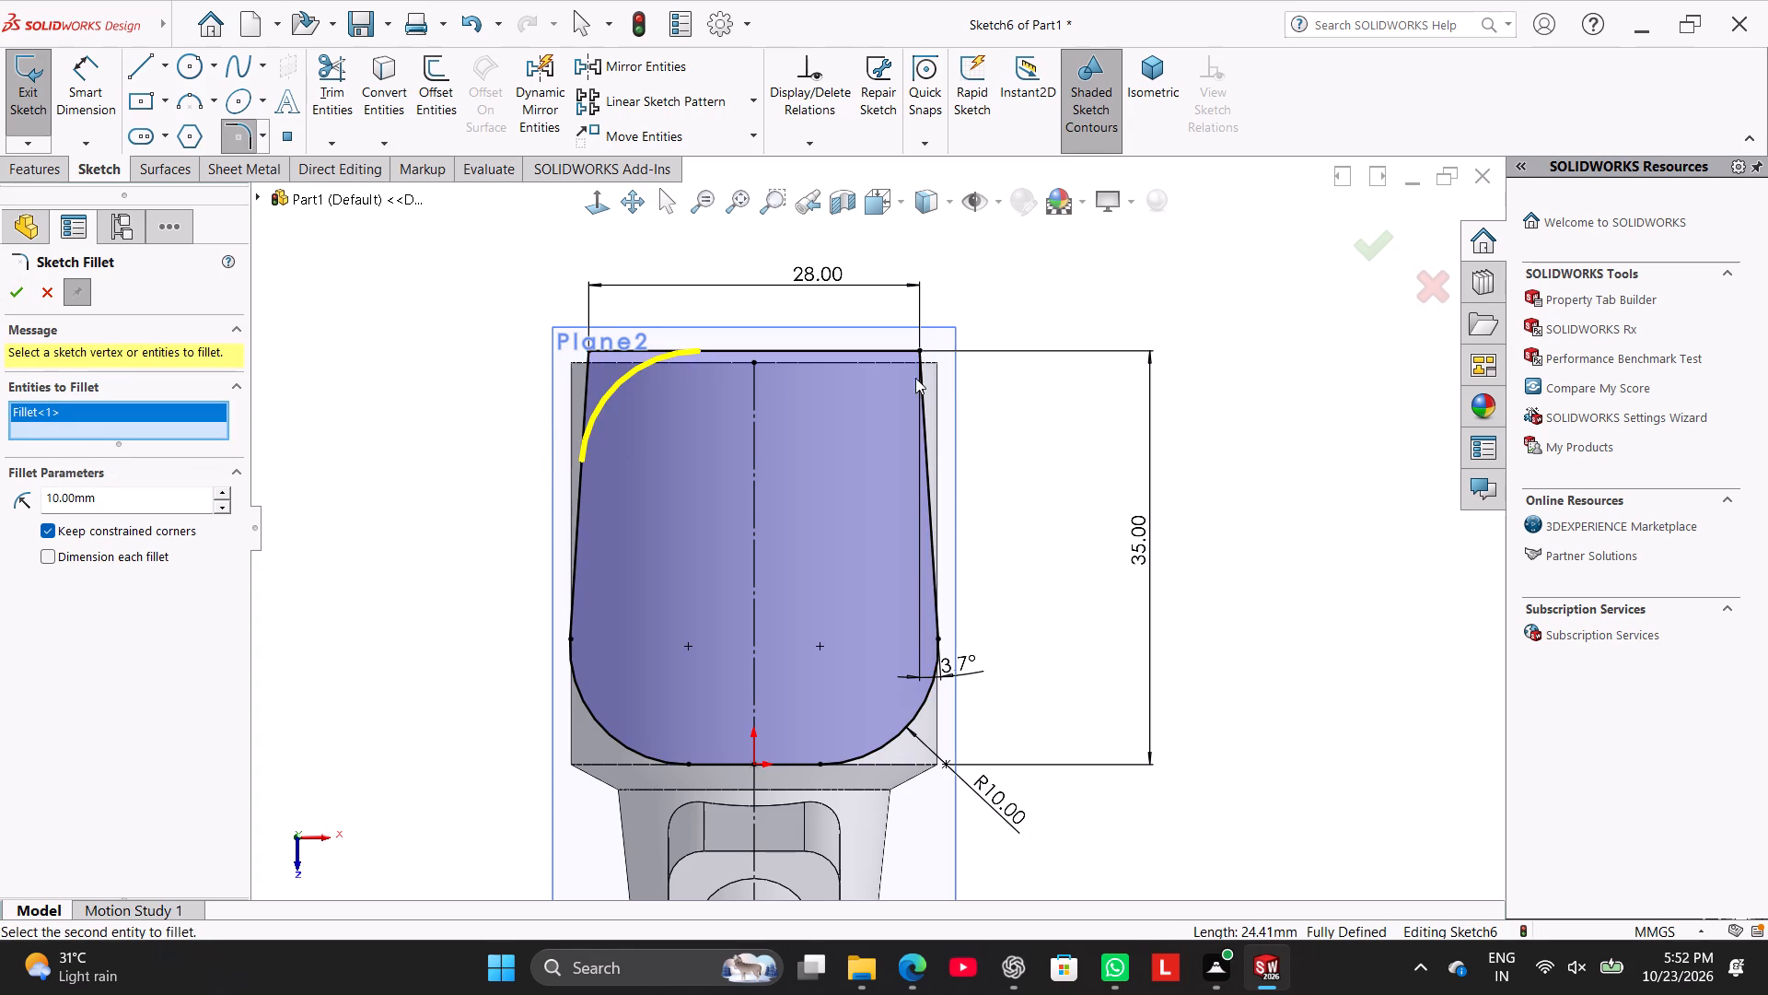
click(928, 416)
click(900, 350)
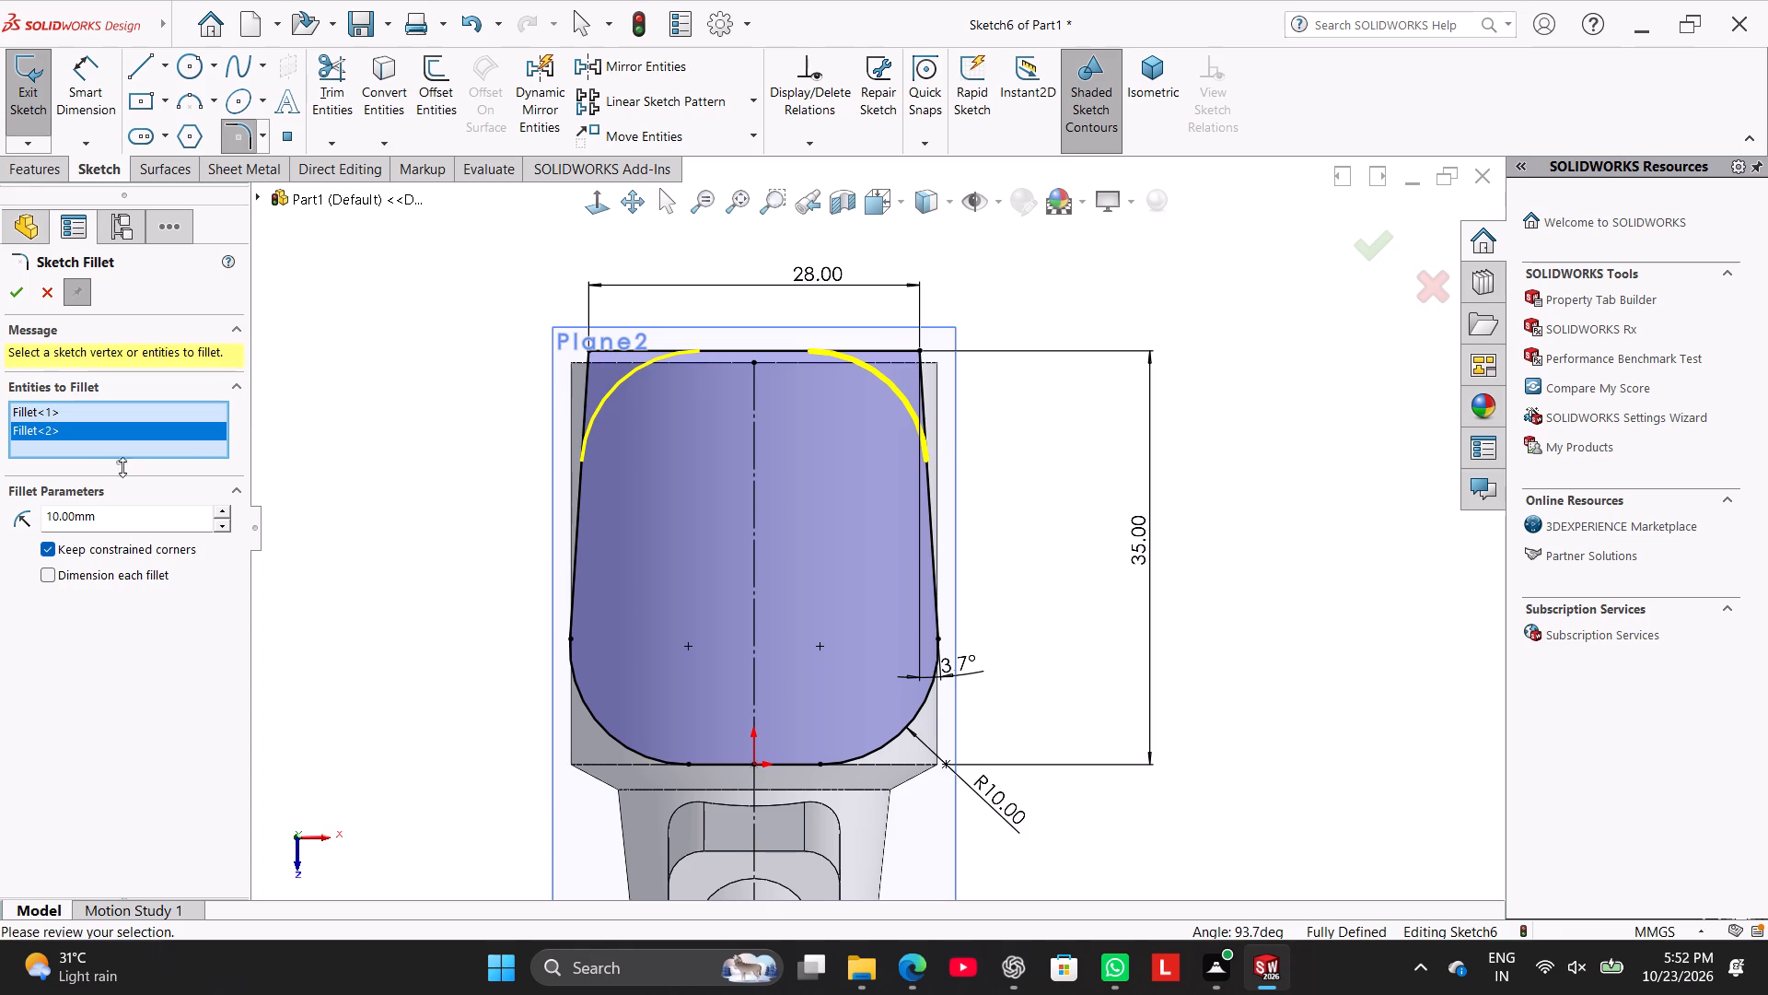
double_click(139, 504)
double_click(139, 508)
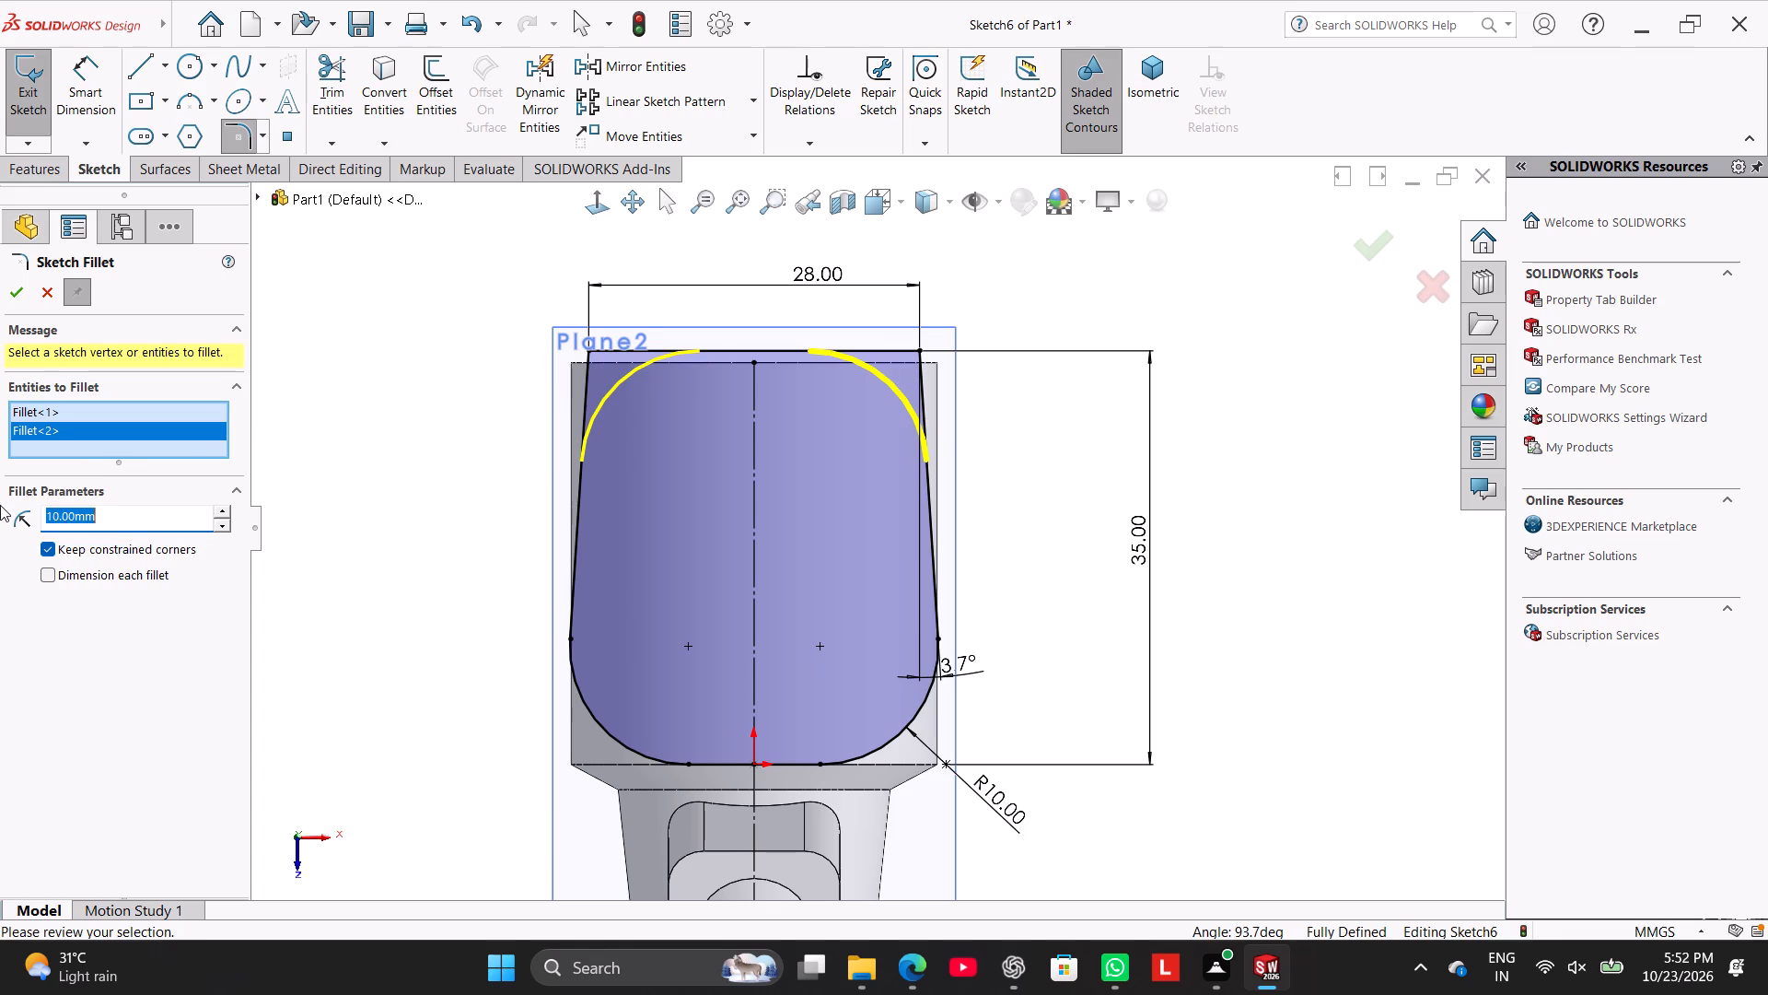
text(12)
key(Return)
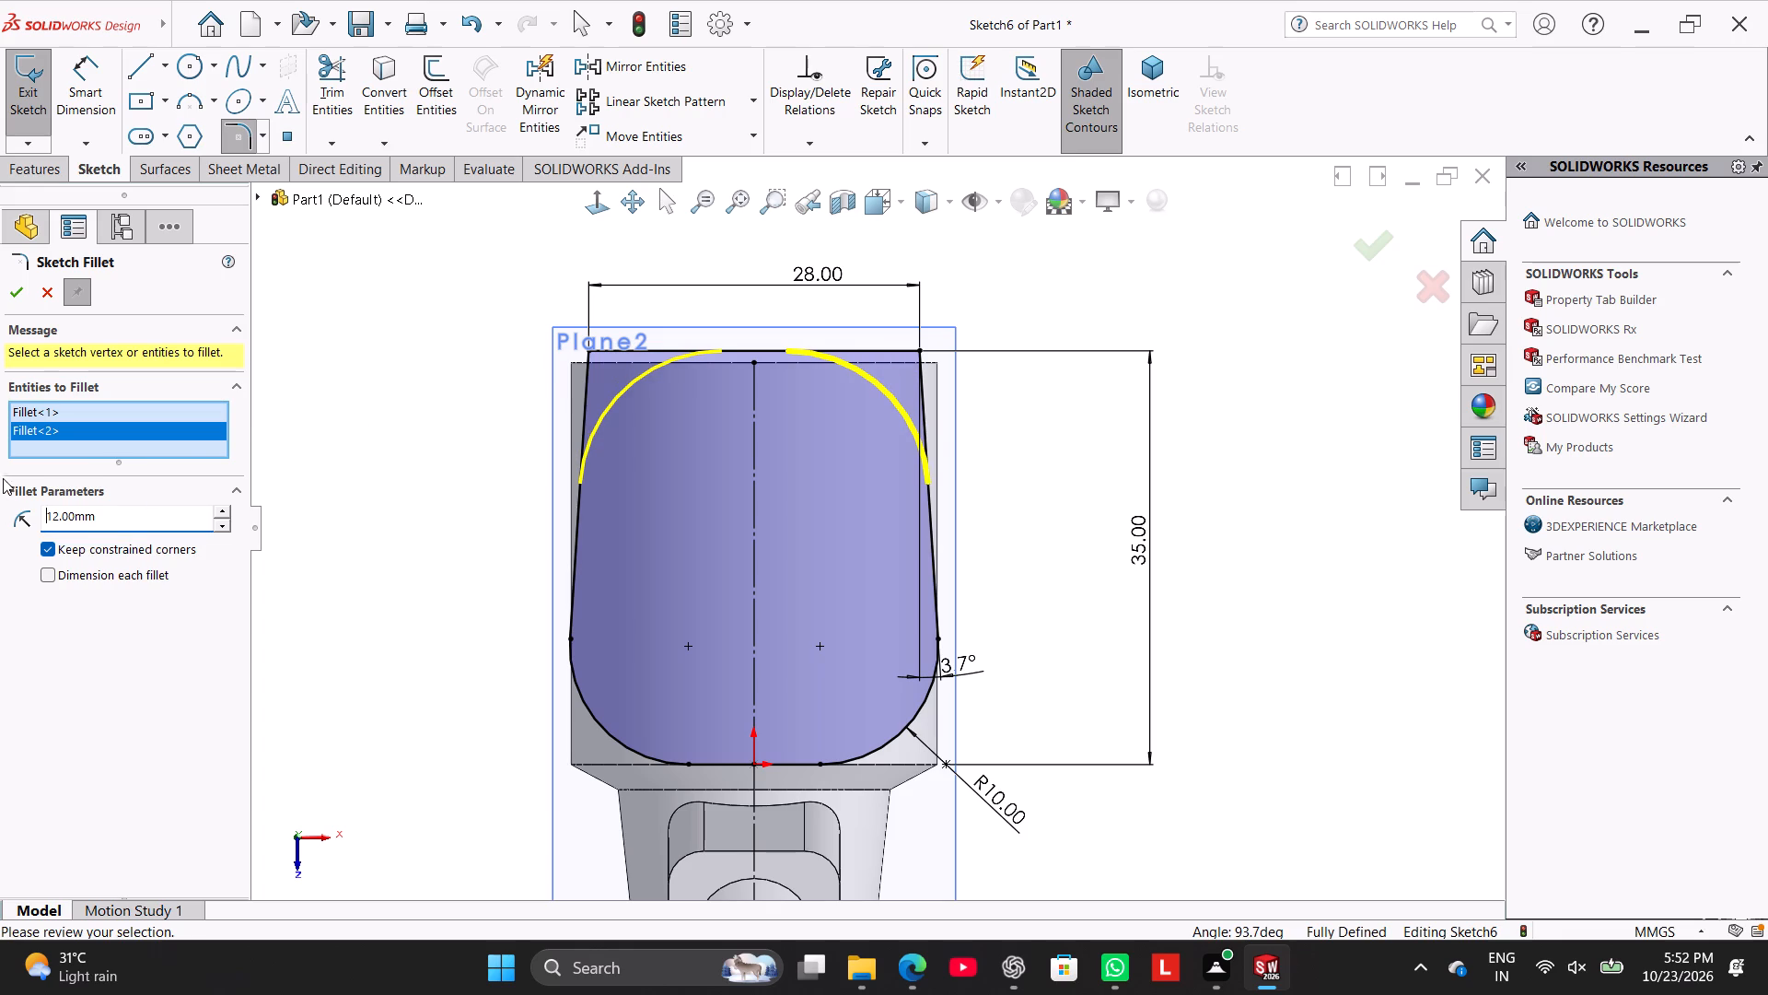
click(9, 293)
click(307, 391)
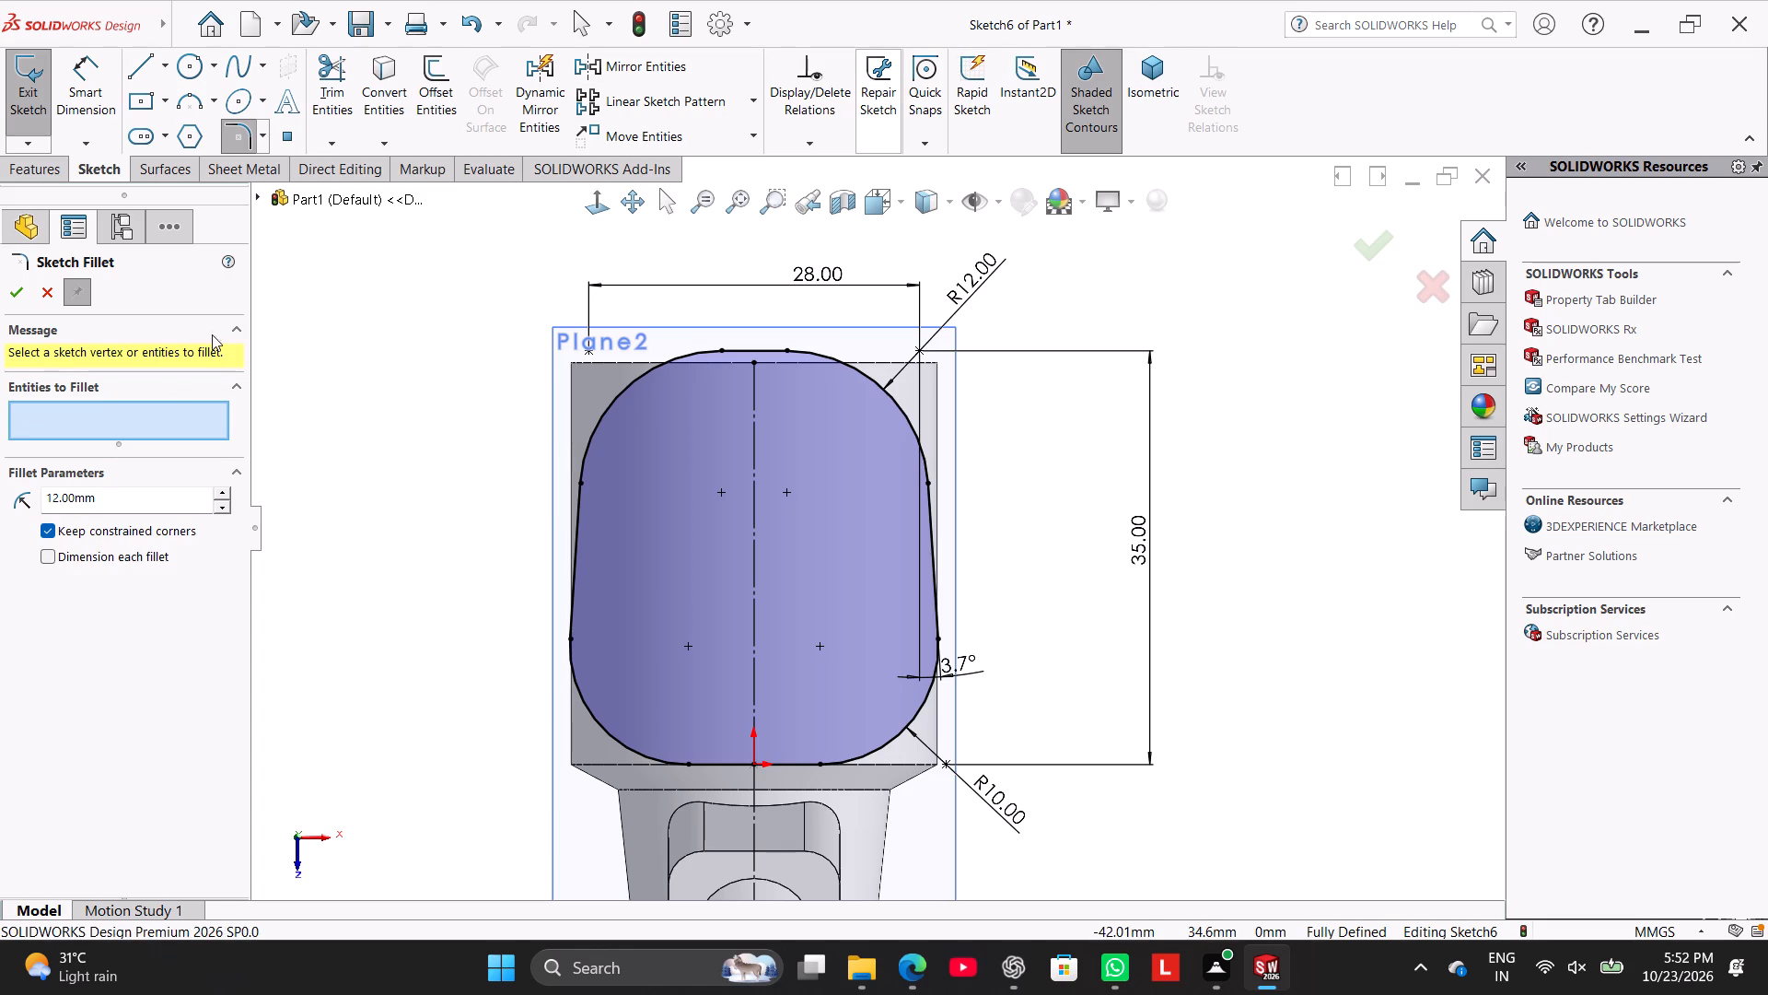
click(12, 297)
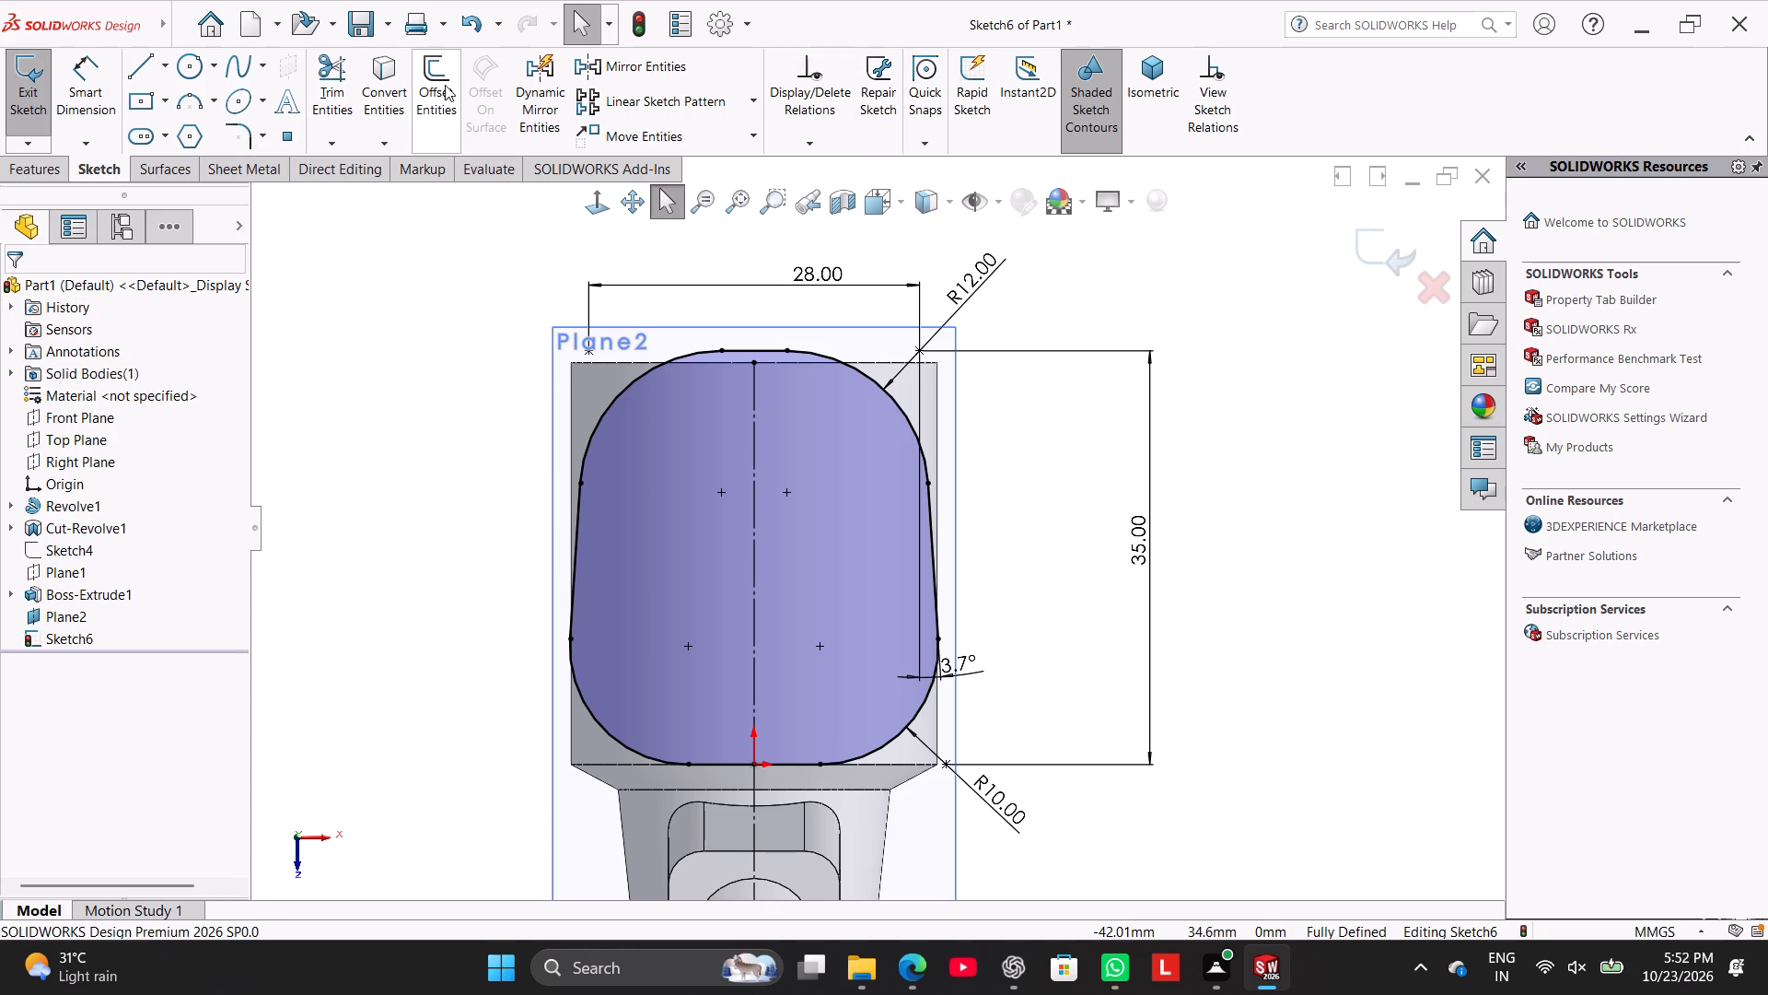
Offset the whole rounded trapezoid outline inward by 3 mm with a distance dimension.
click(445, 85)
click(628, 411)
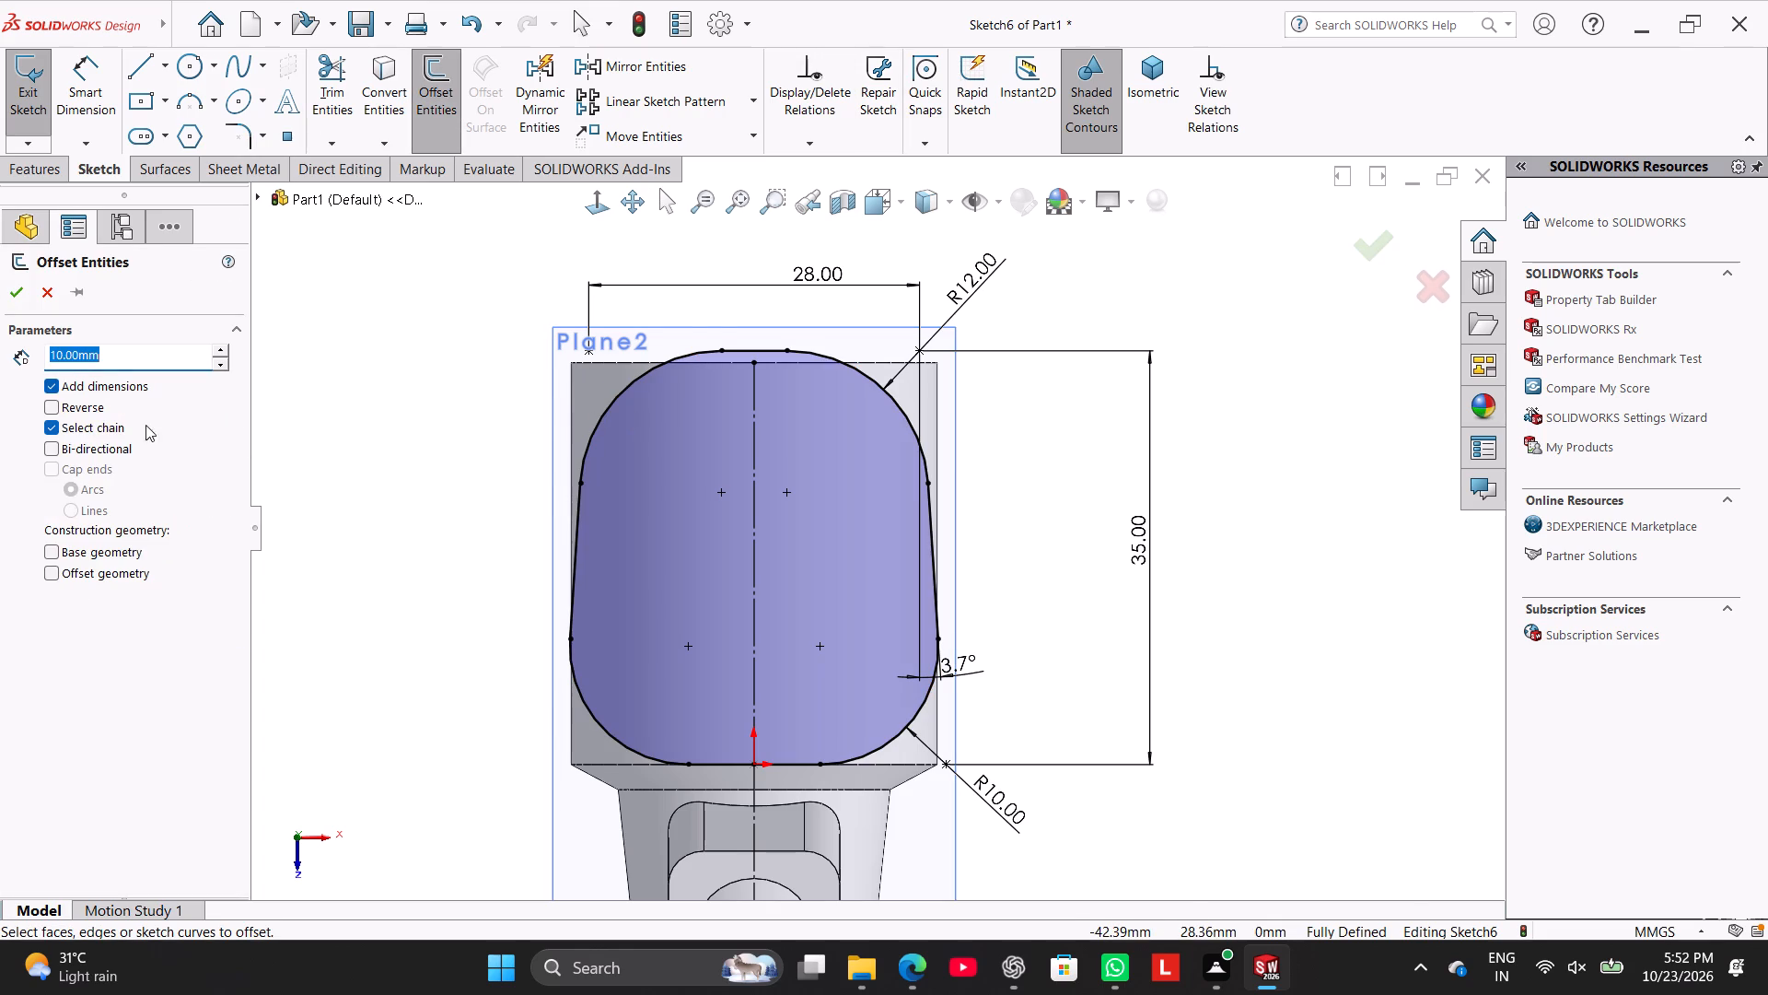
double_click(115, 357)
key(2)
key(Return)
click(670, 536)
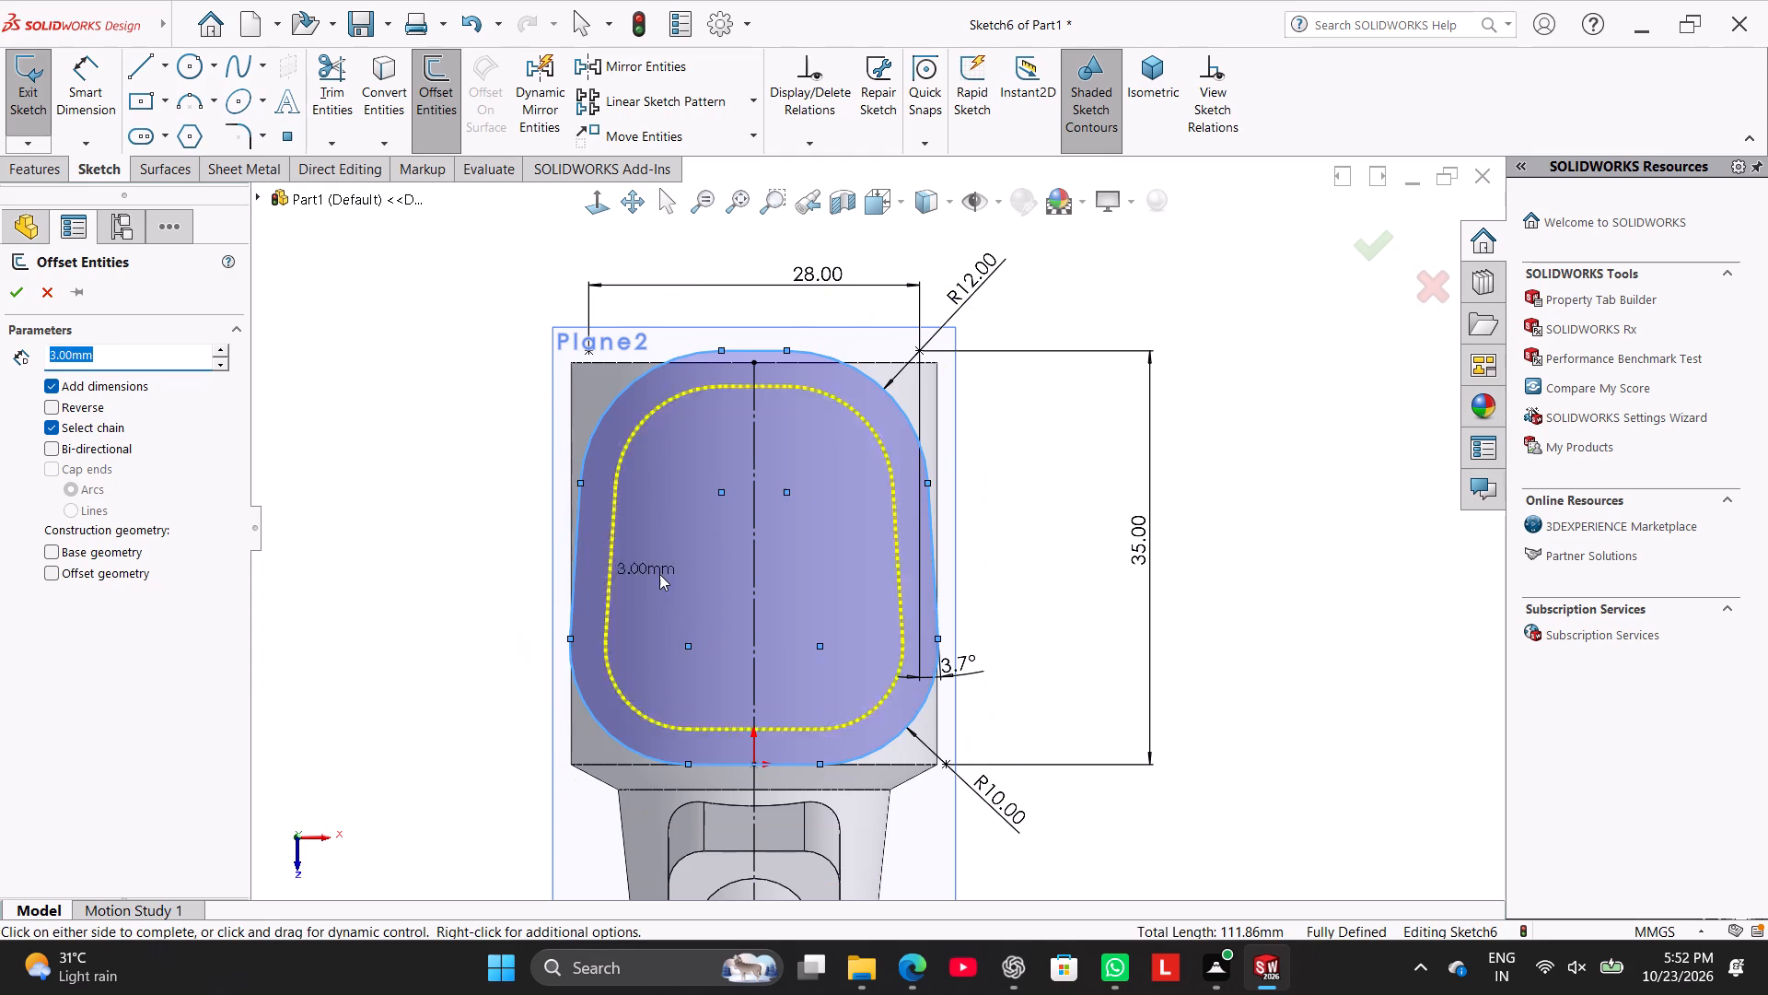
click(616, 534)
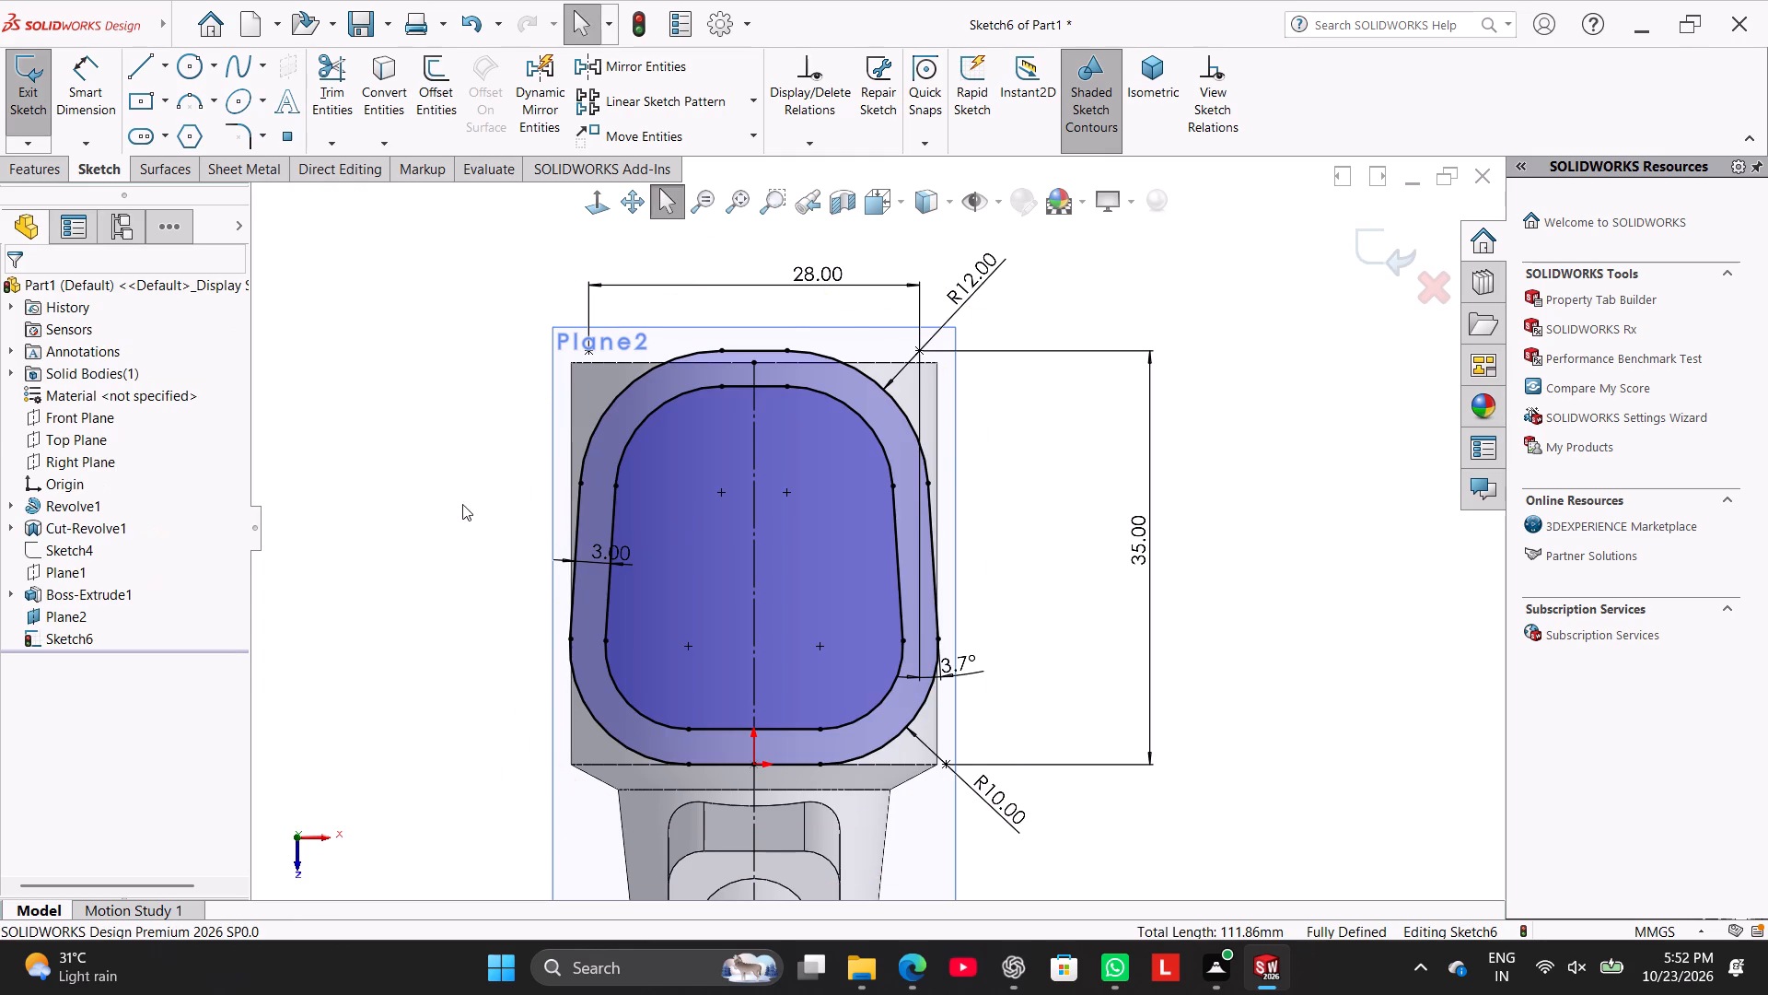
Set the inner outline's offset distance to 2 mm and clear the selection.
double_click(599, 559)
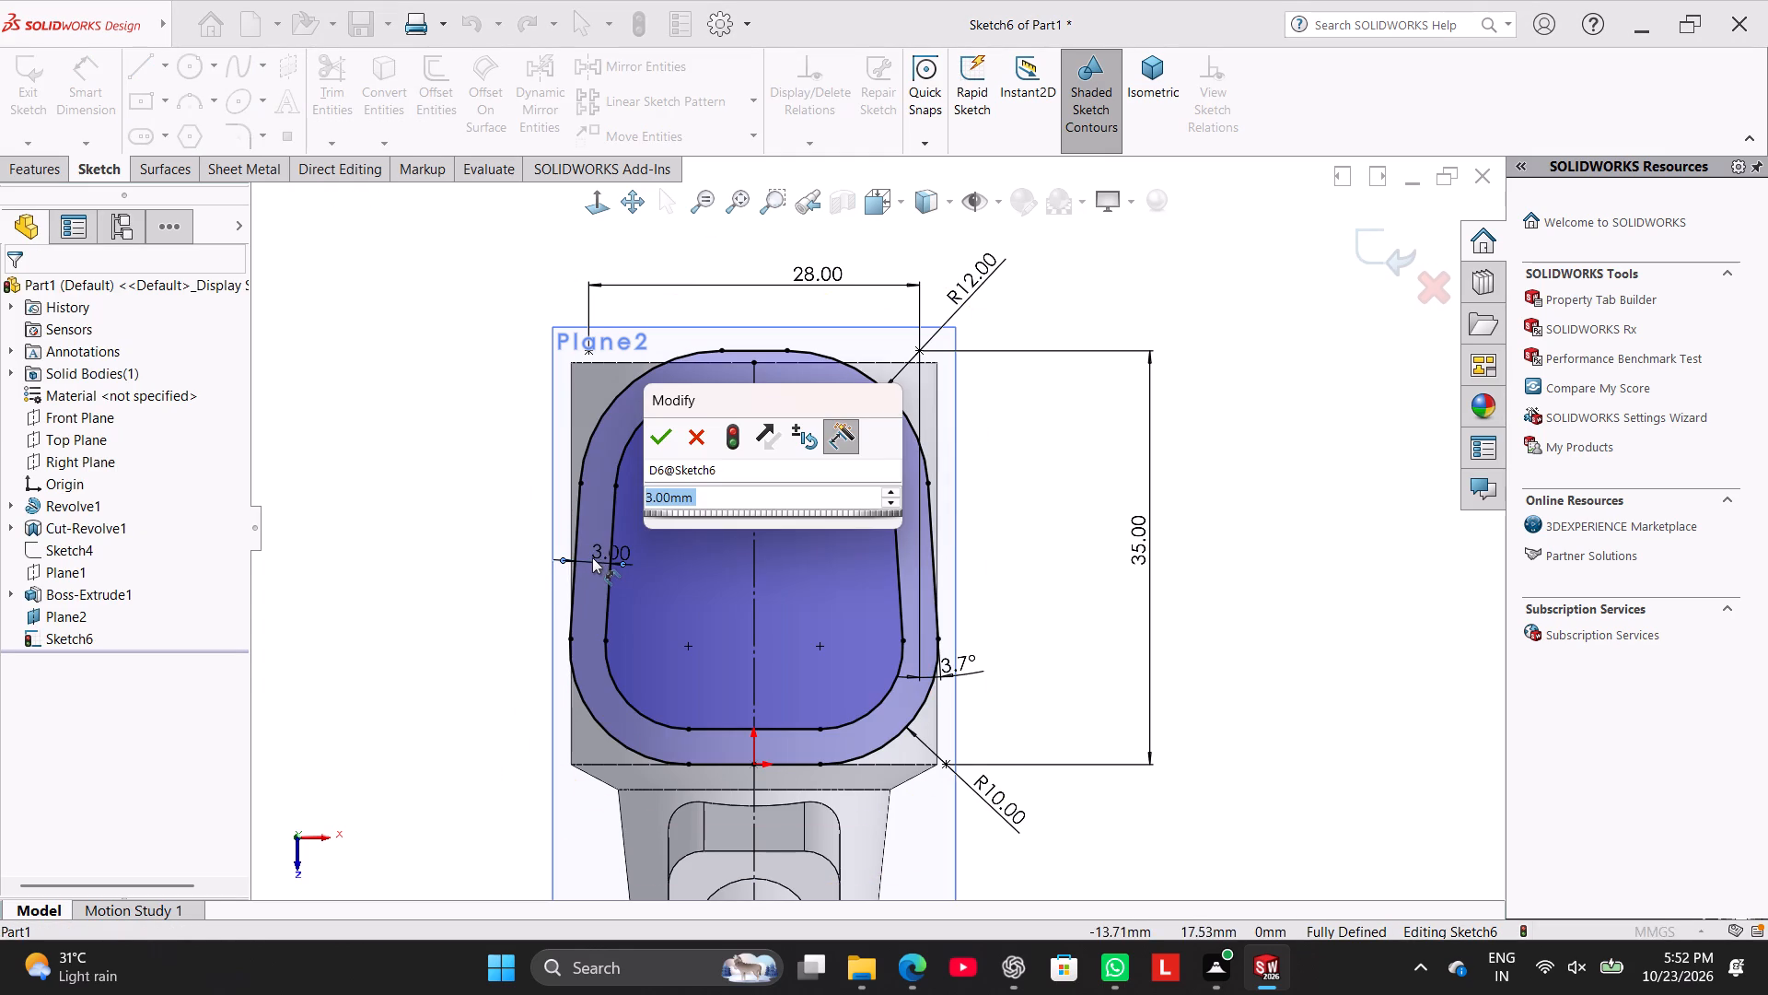
key(2)
key(Return)
right_click(438, 468)
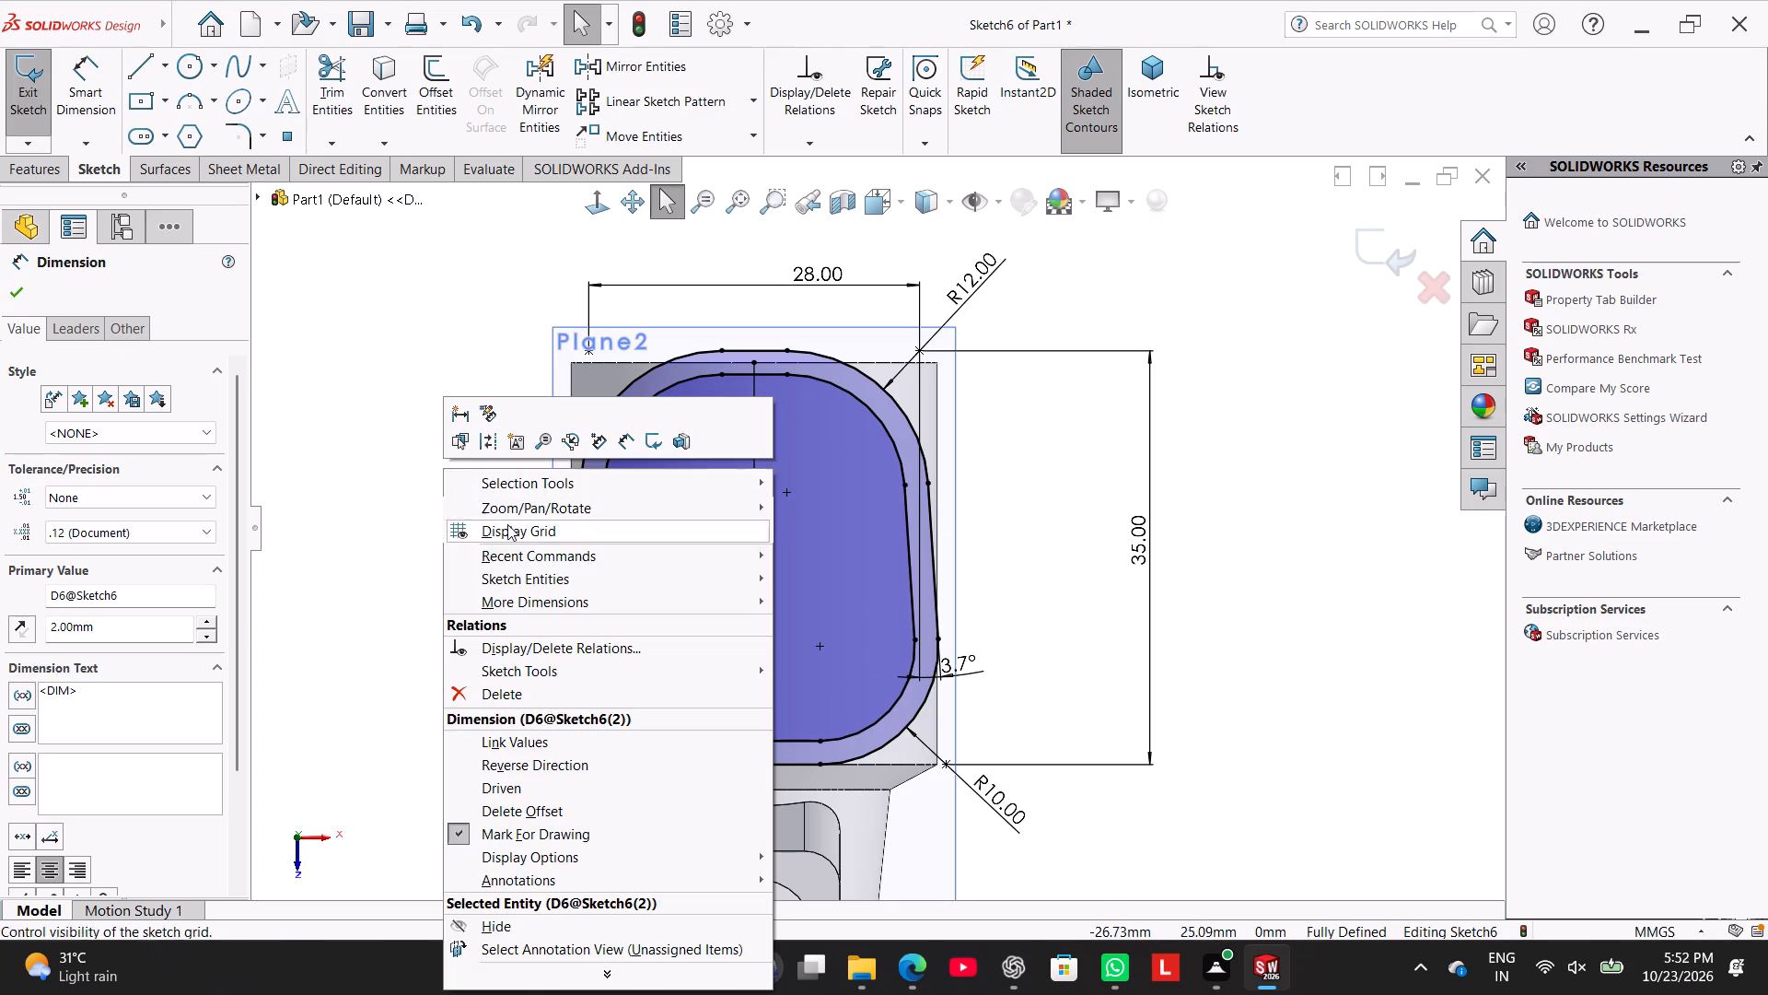
click(374, 563)
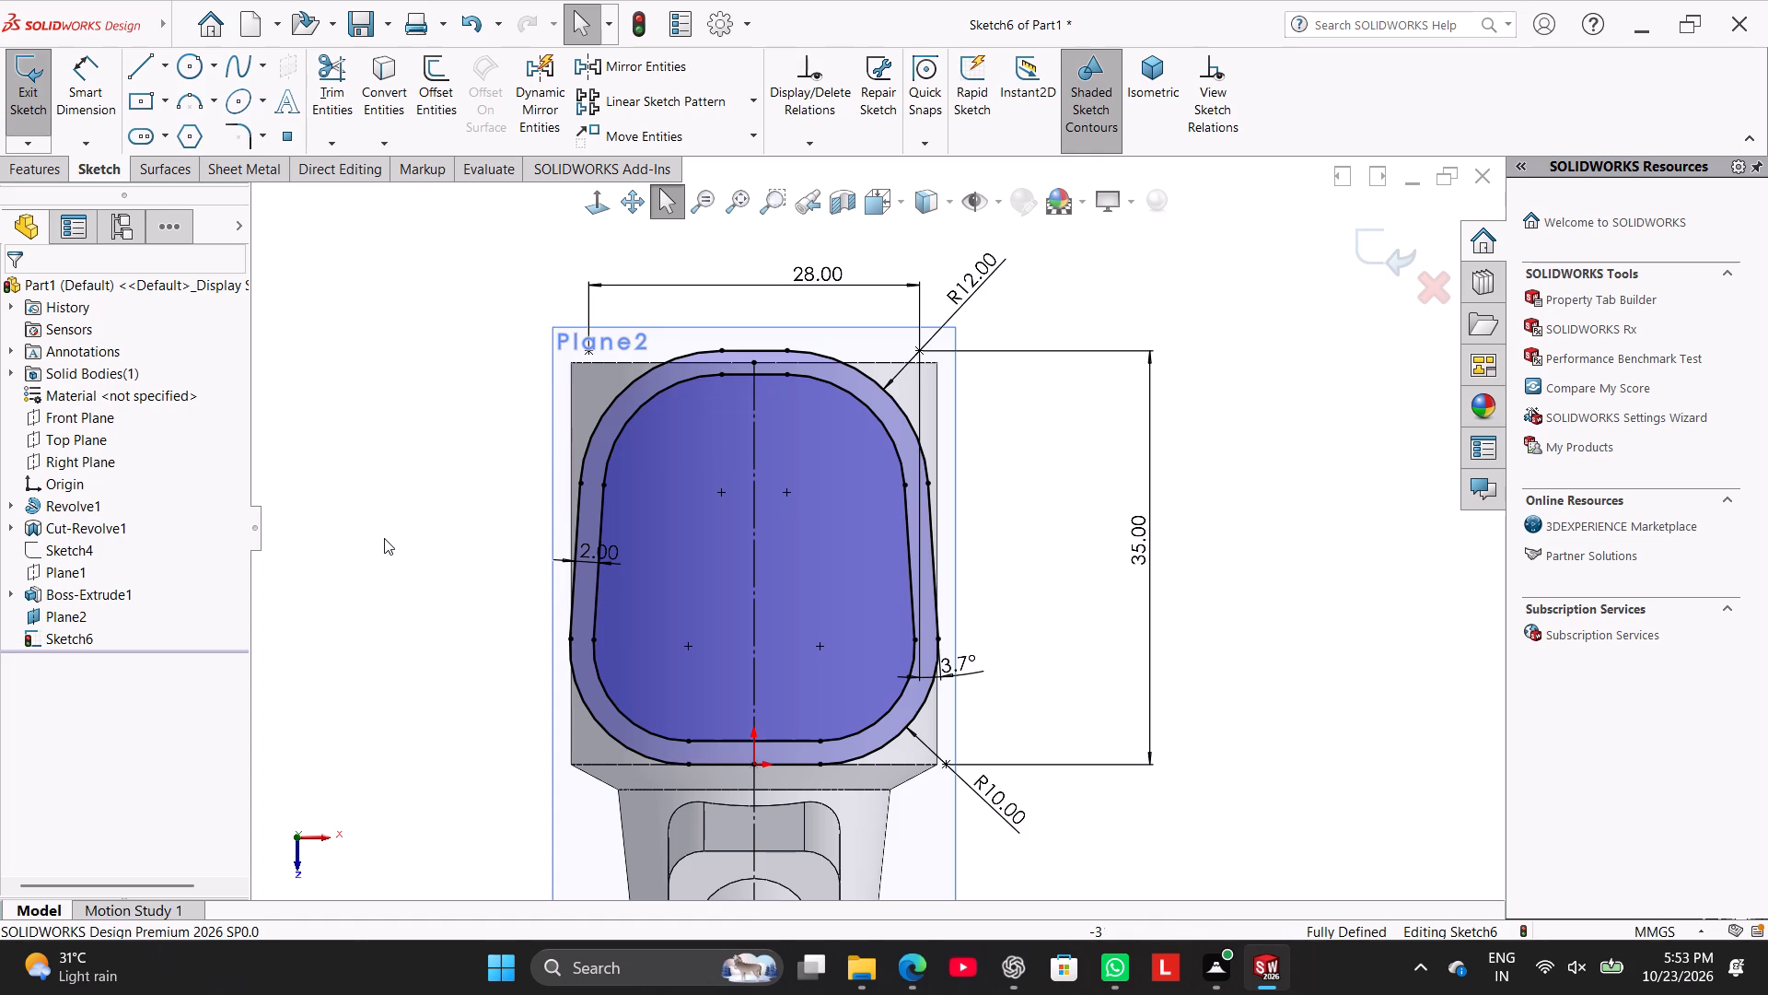
Sketch a circle about 14 mm in diameter centred on the centreline's midpoint inside the inner outline.
click(182, 59)
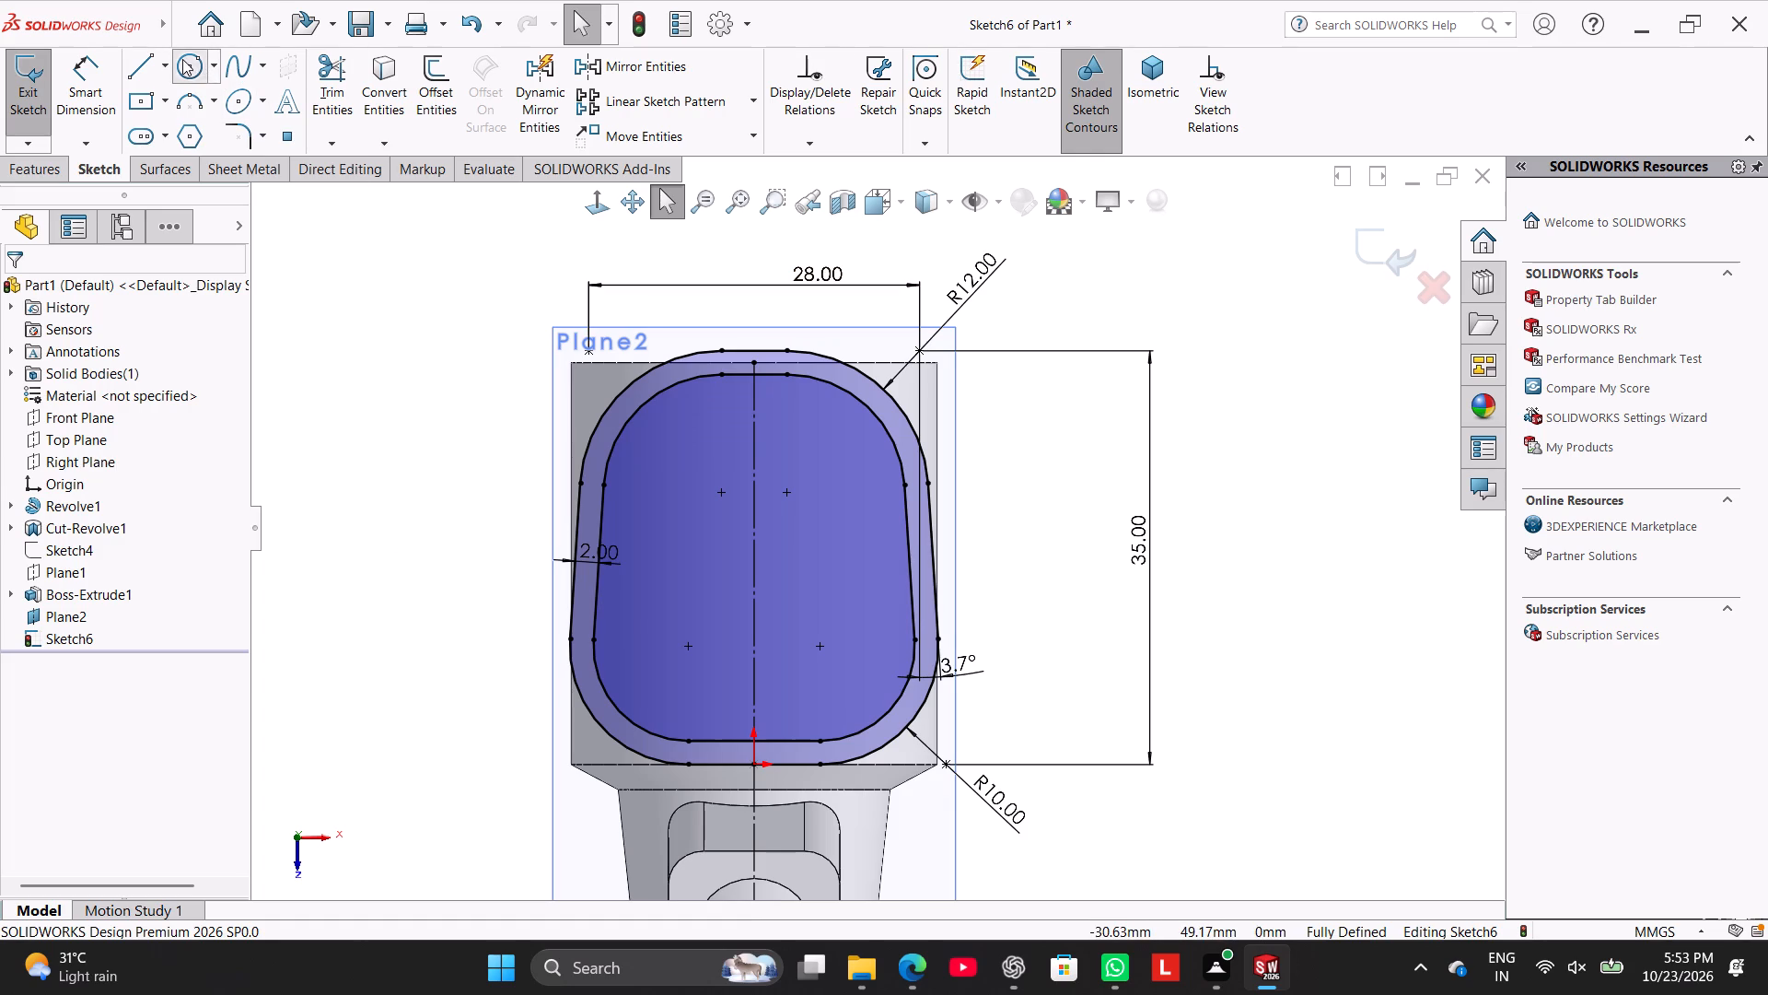
click(752, 559)
click(810, 623)
right_click(292, 411)
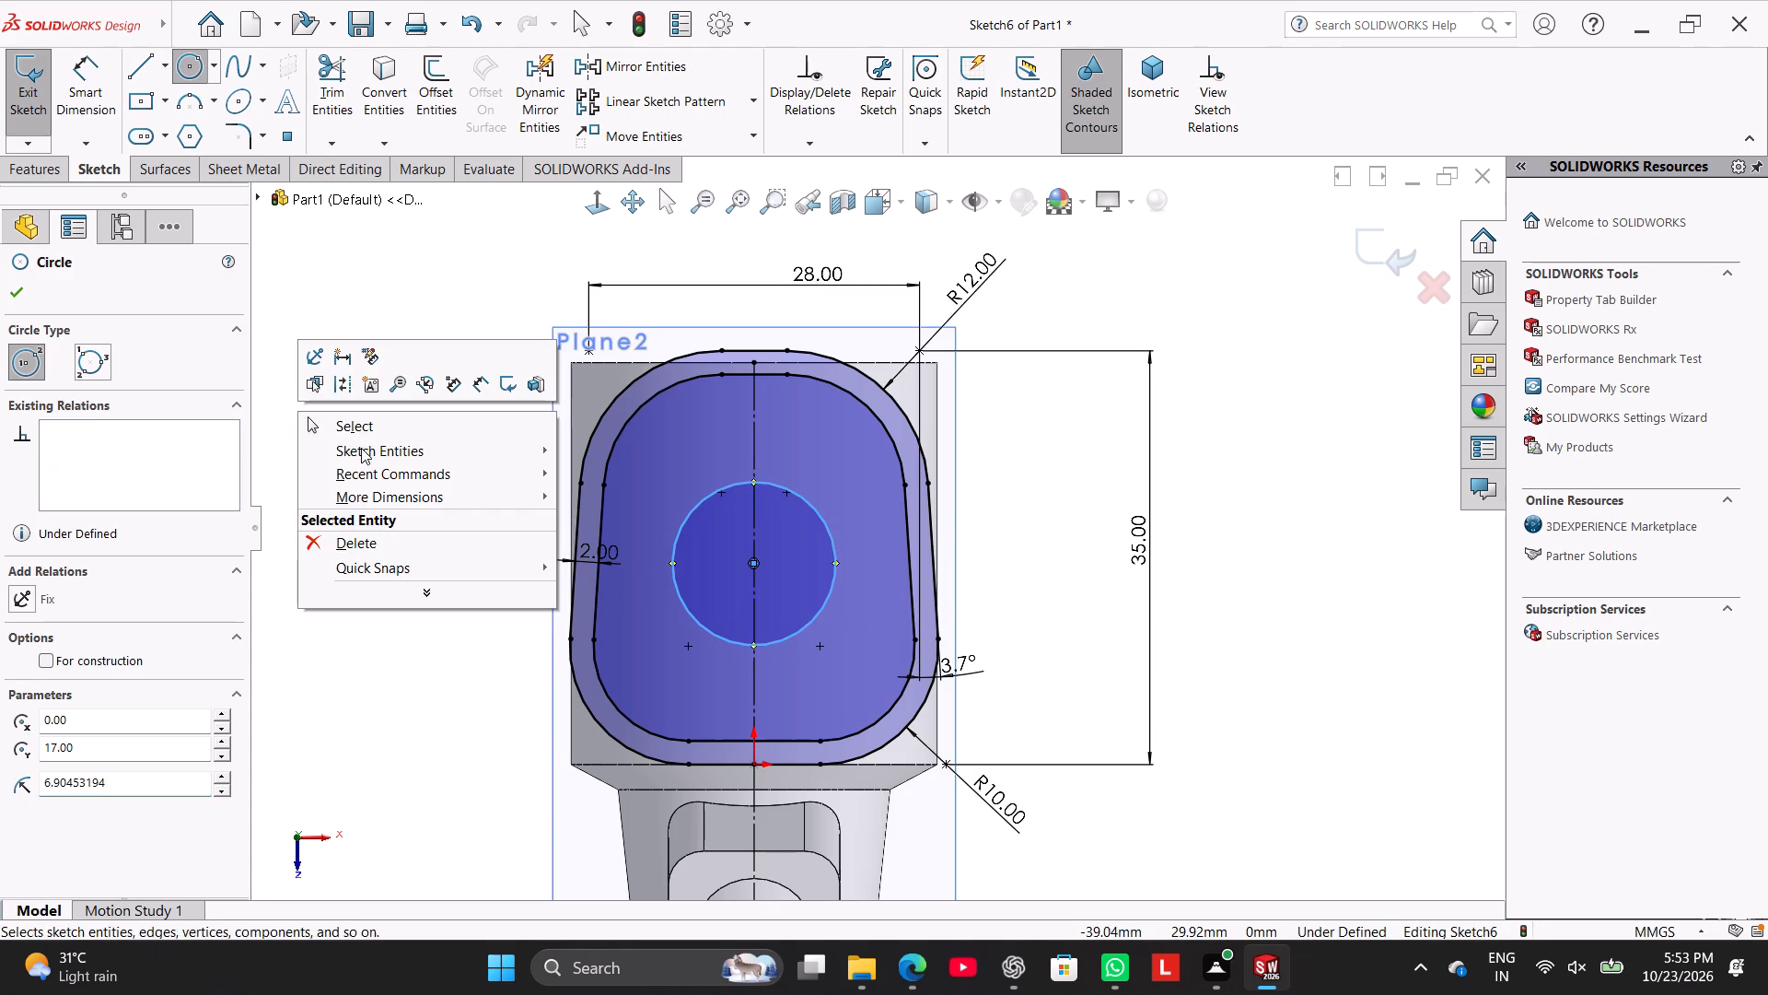
click(346, 419)
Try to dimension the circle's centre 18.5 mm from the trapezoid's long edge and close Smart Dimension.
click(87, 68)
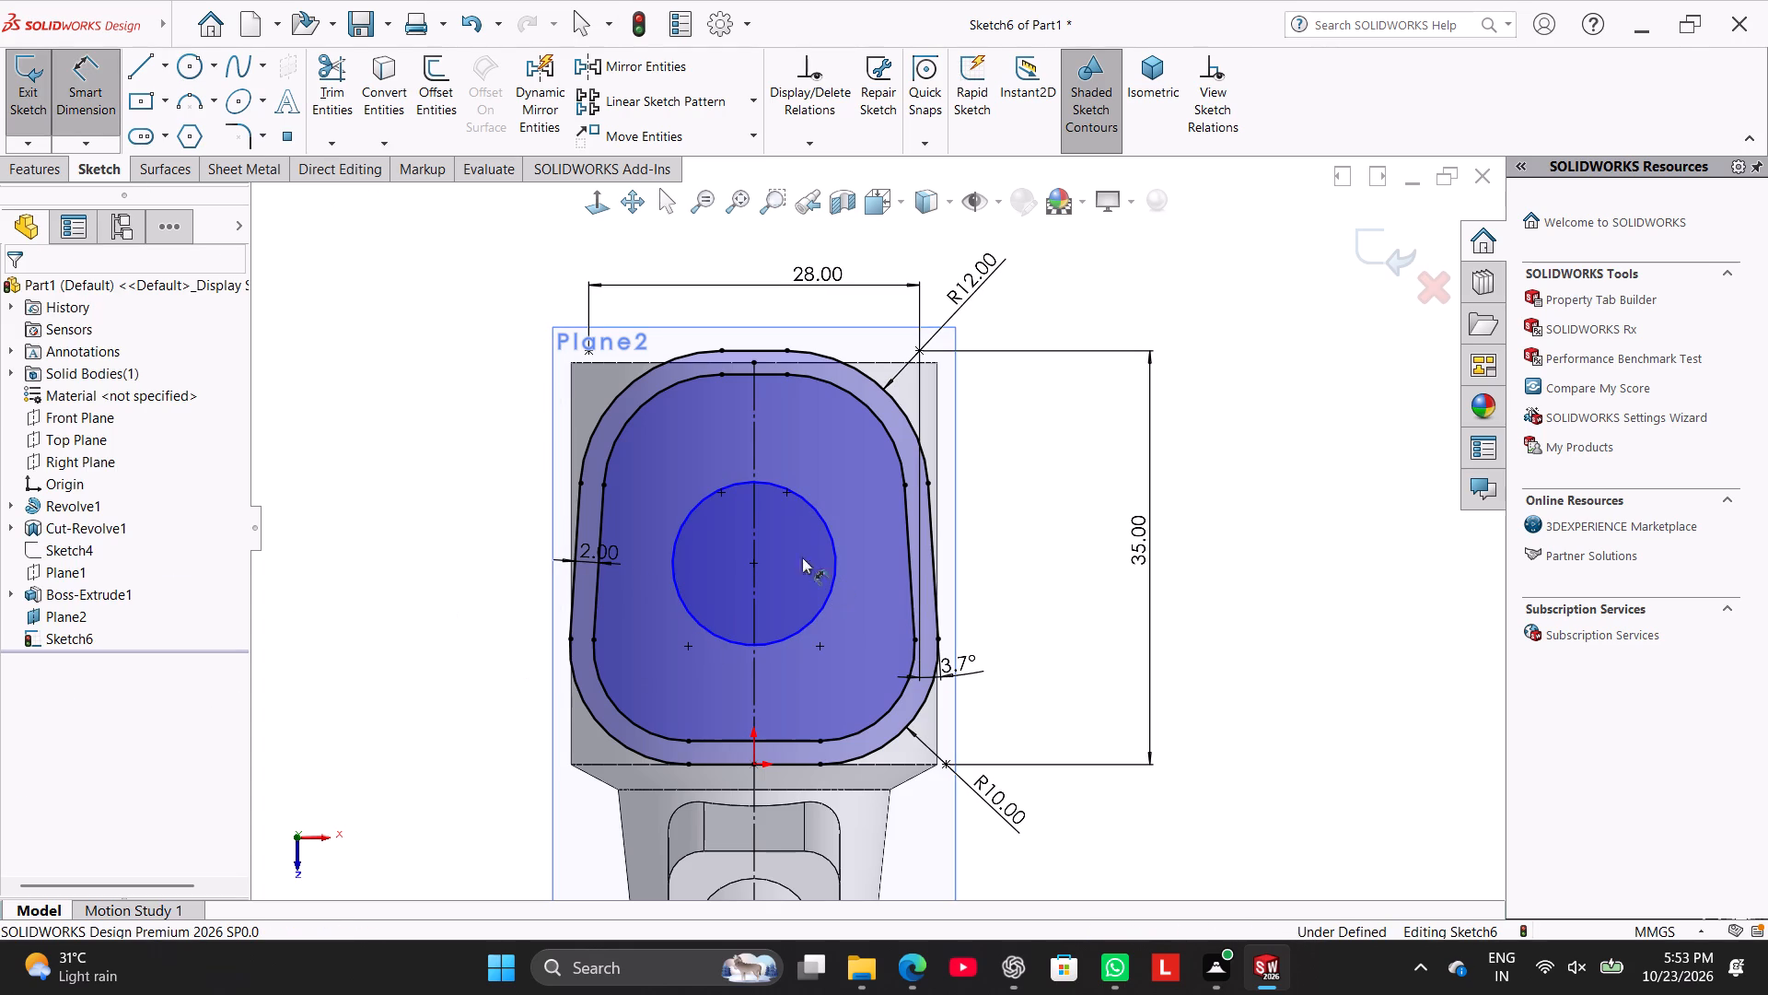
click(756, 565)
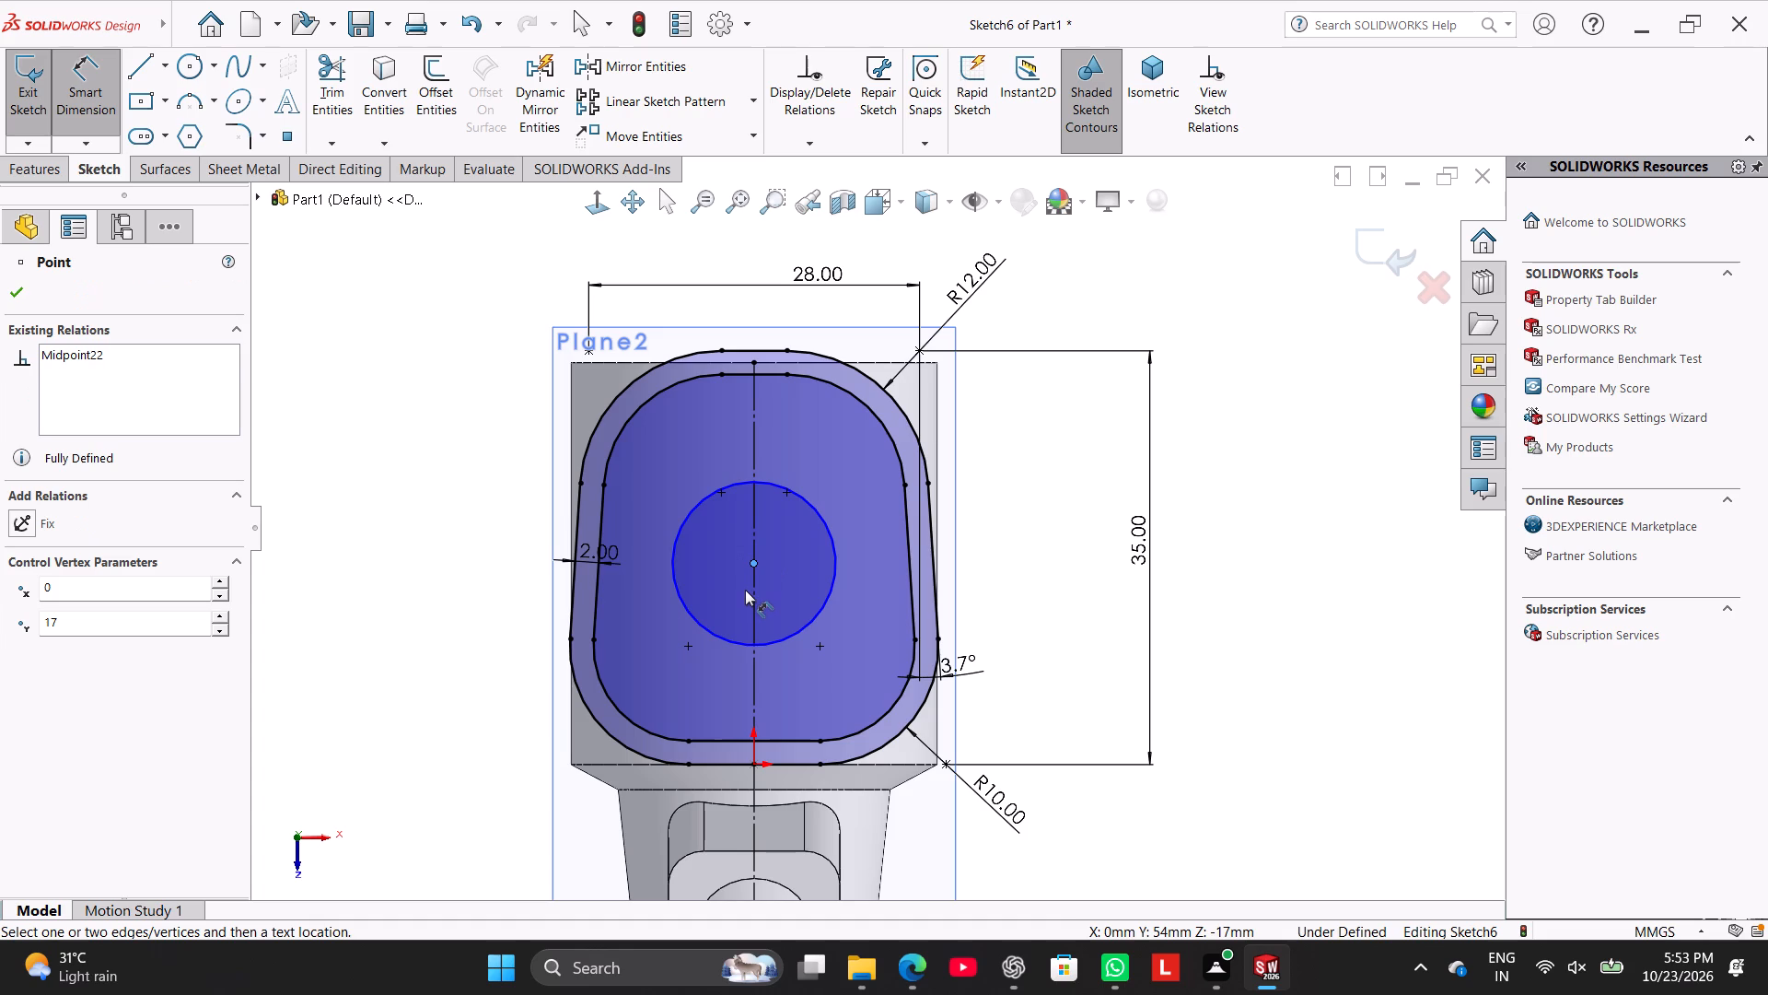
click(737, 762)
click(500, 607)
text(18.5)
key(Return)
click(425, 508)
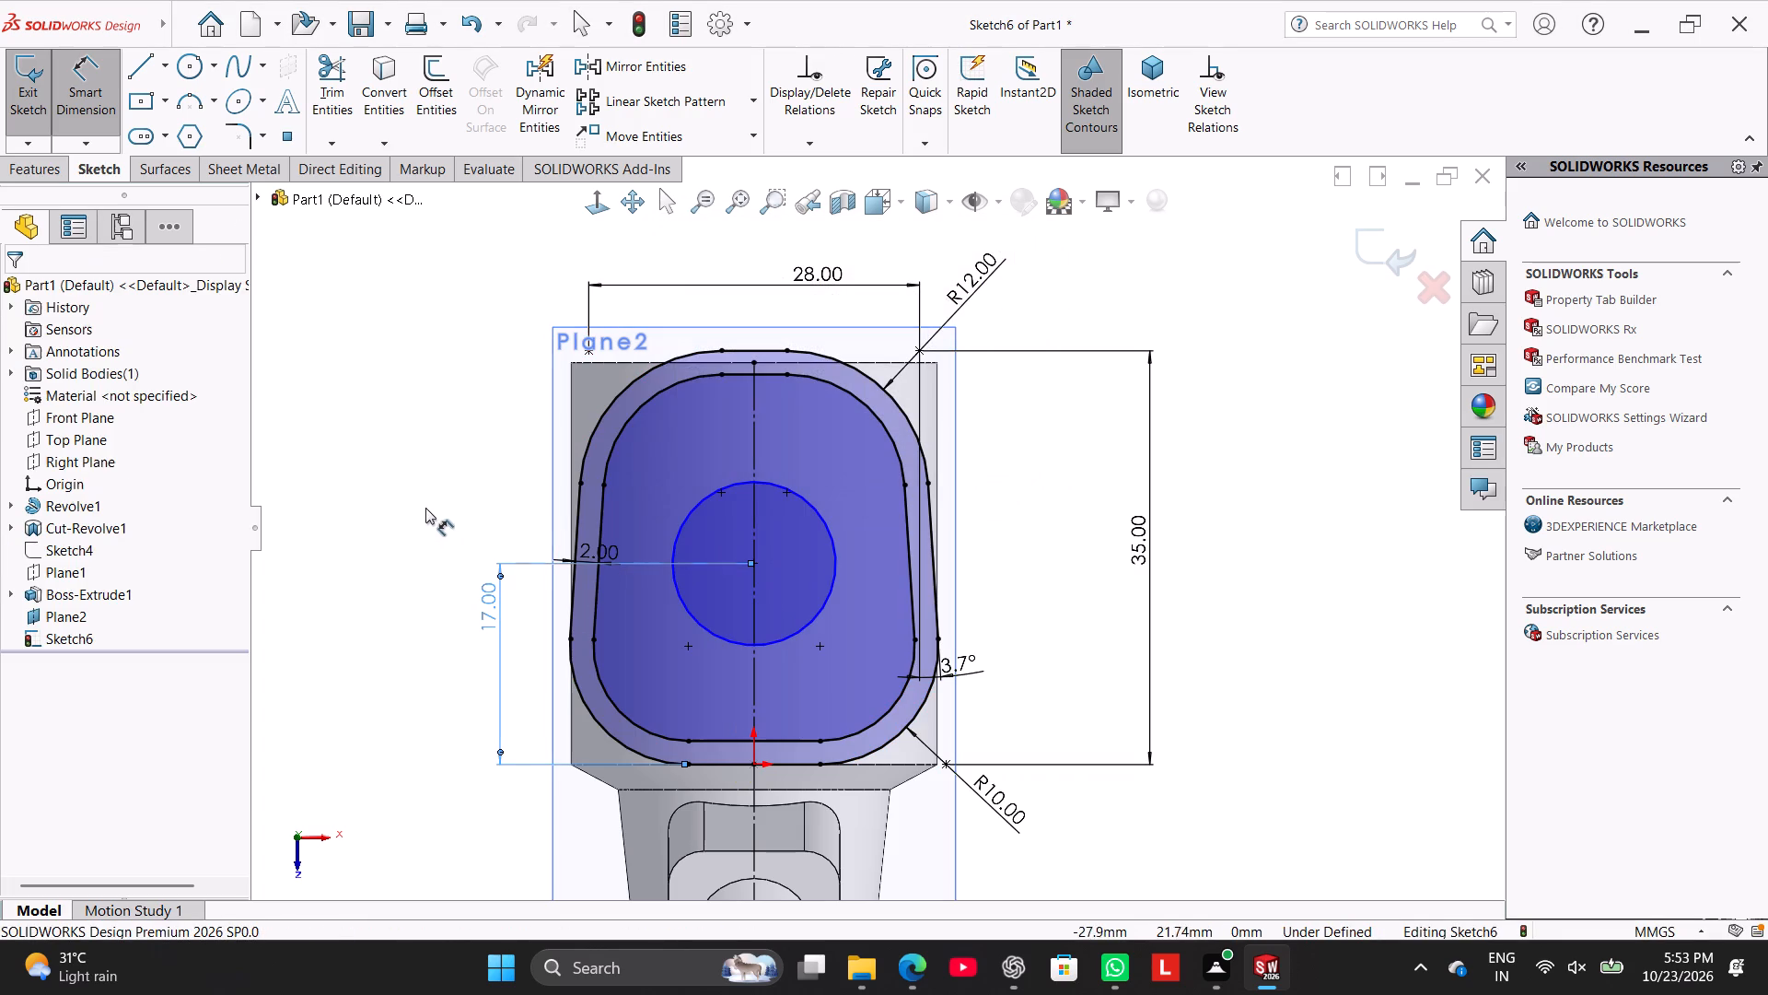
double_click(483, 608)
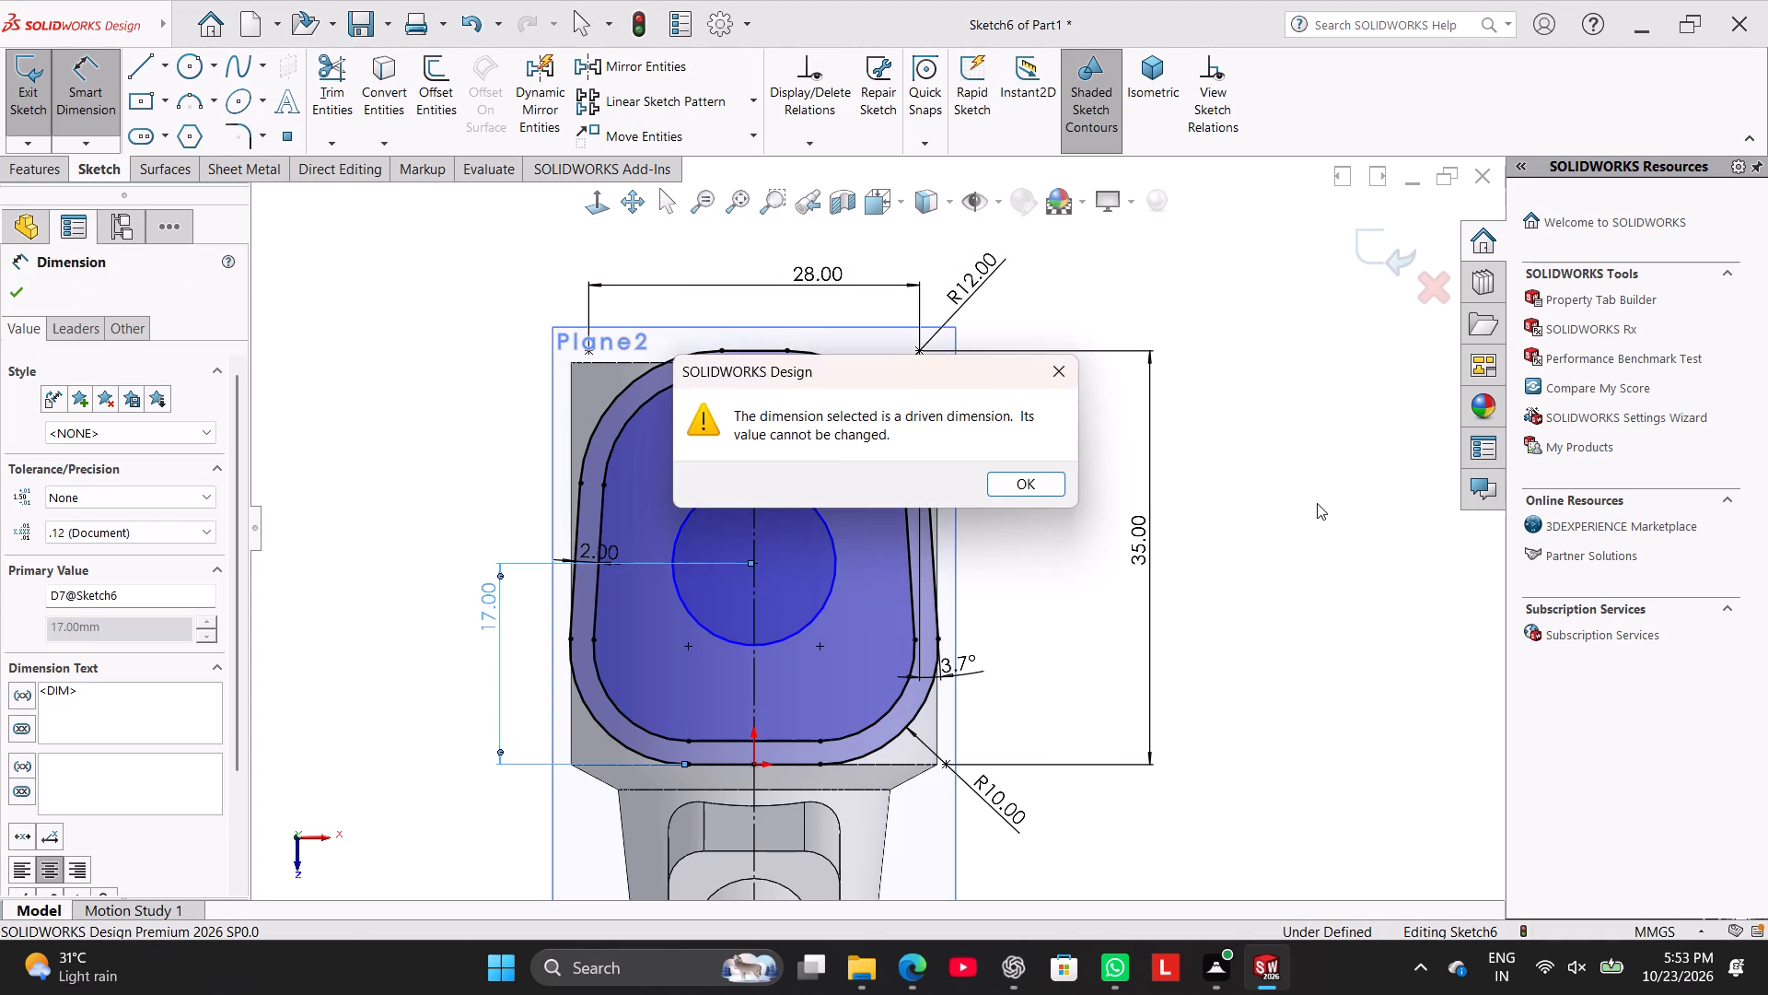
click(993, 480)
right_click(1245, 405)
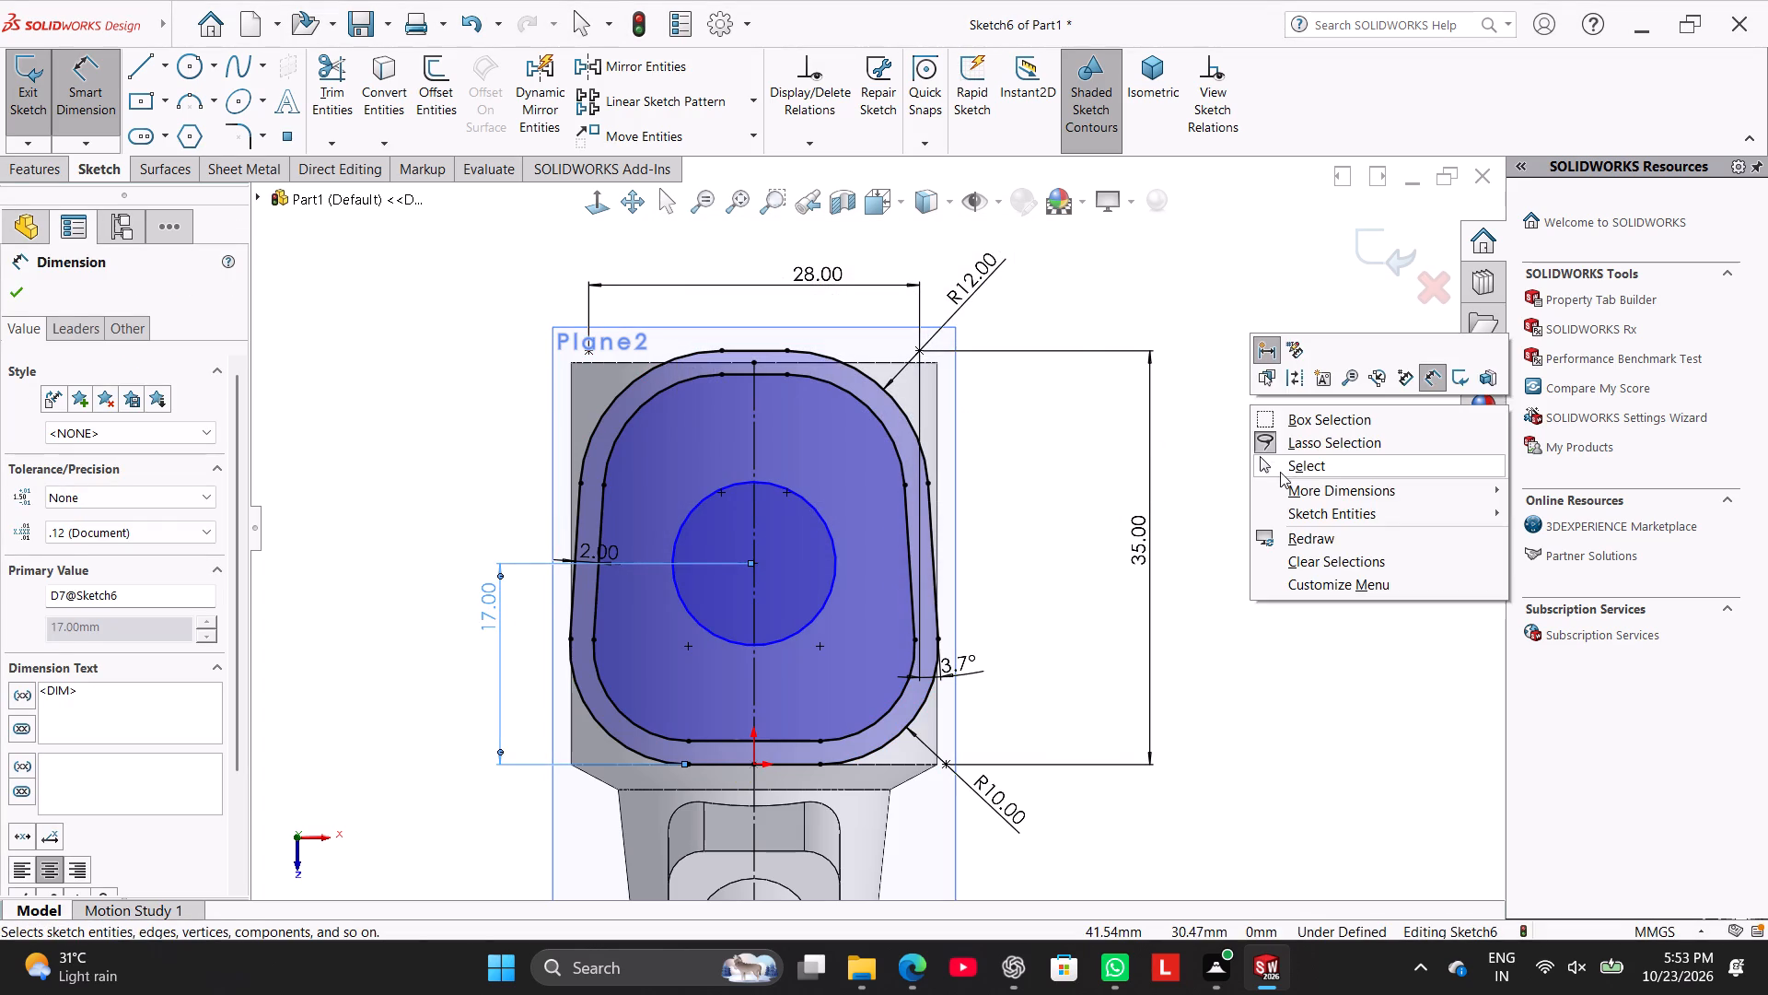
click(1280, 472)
Show the sketch relations and delete the midpoint relation that ties the circle's centre to the centreline.
click(1223, 115)
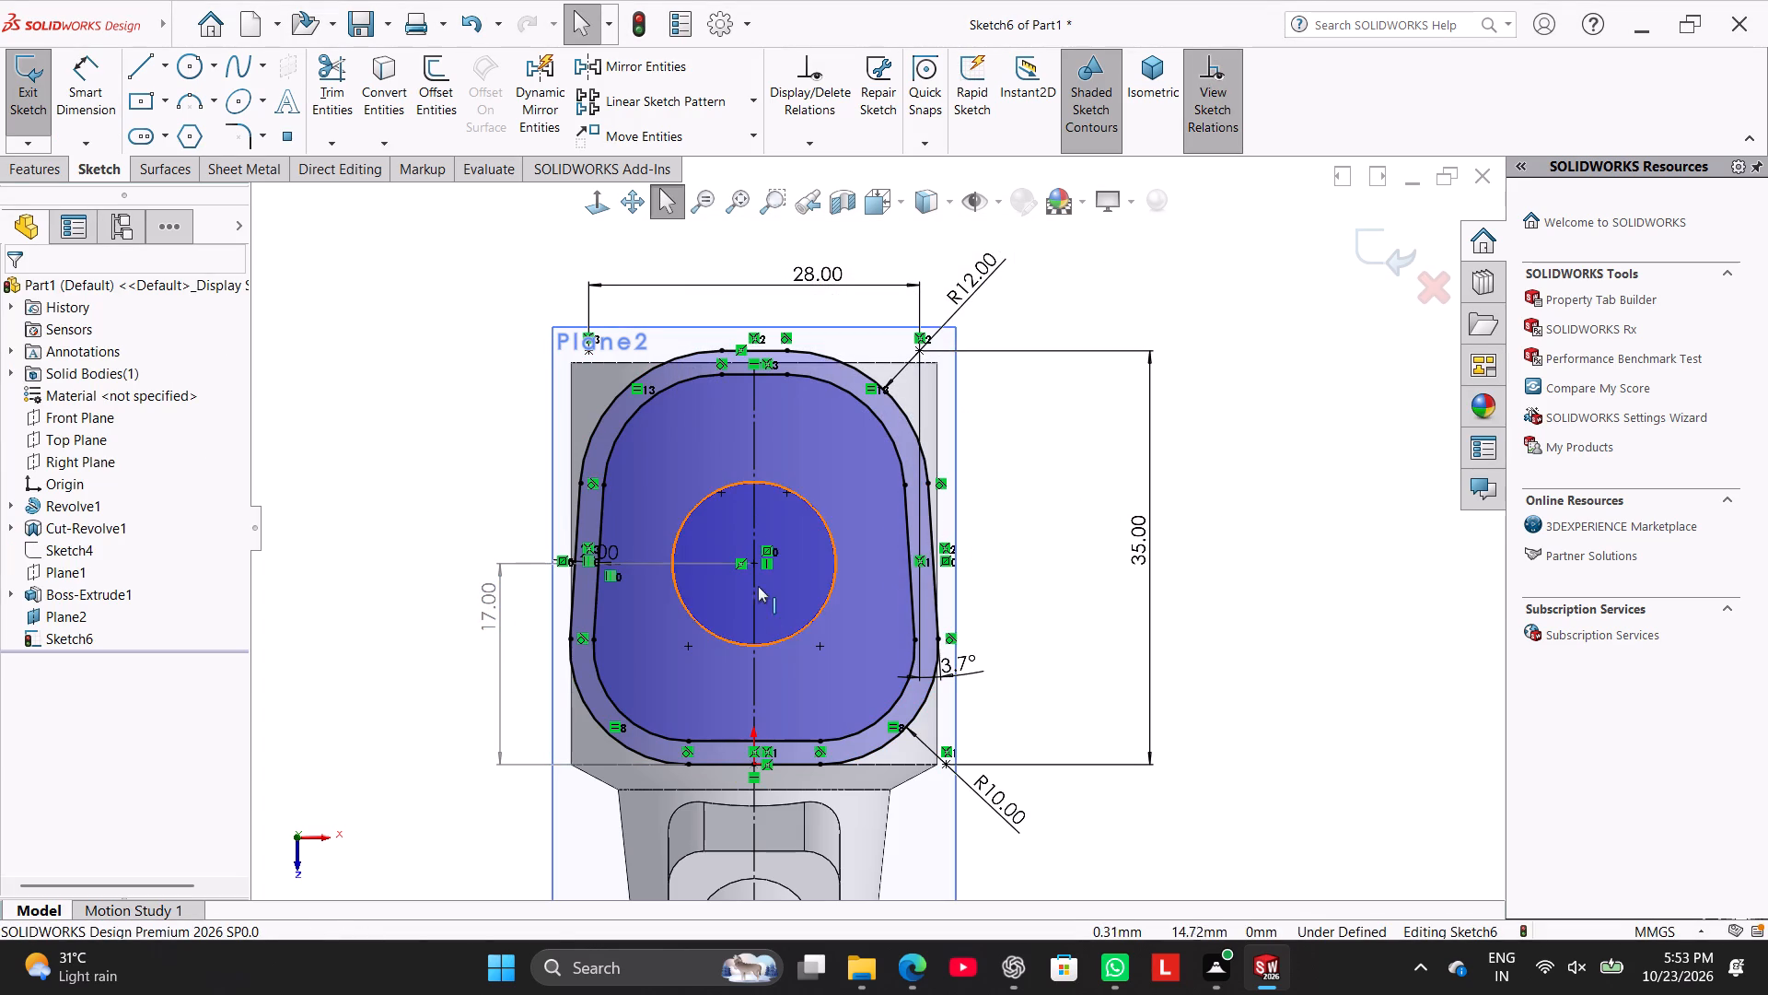
right_click(747, 560)
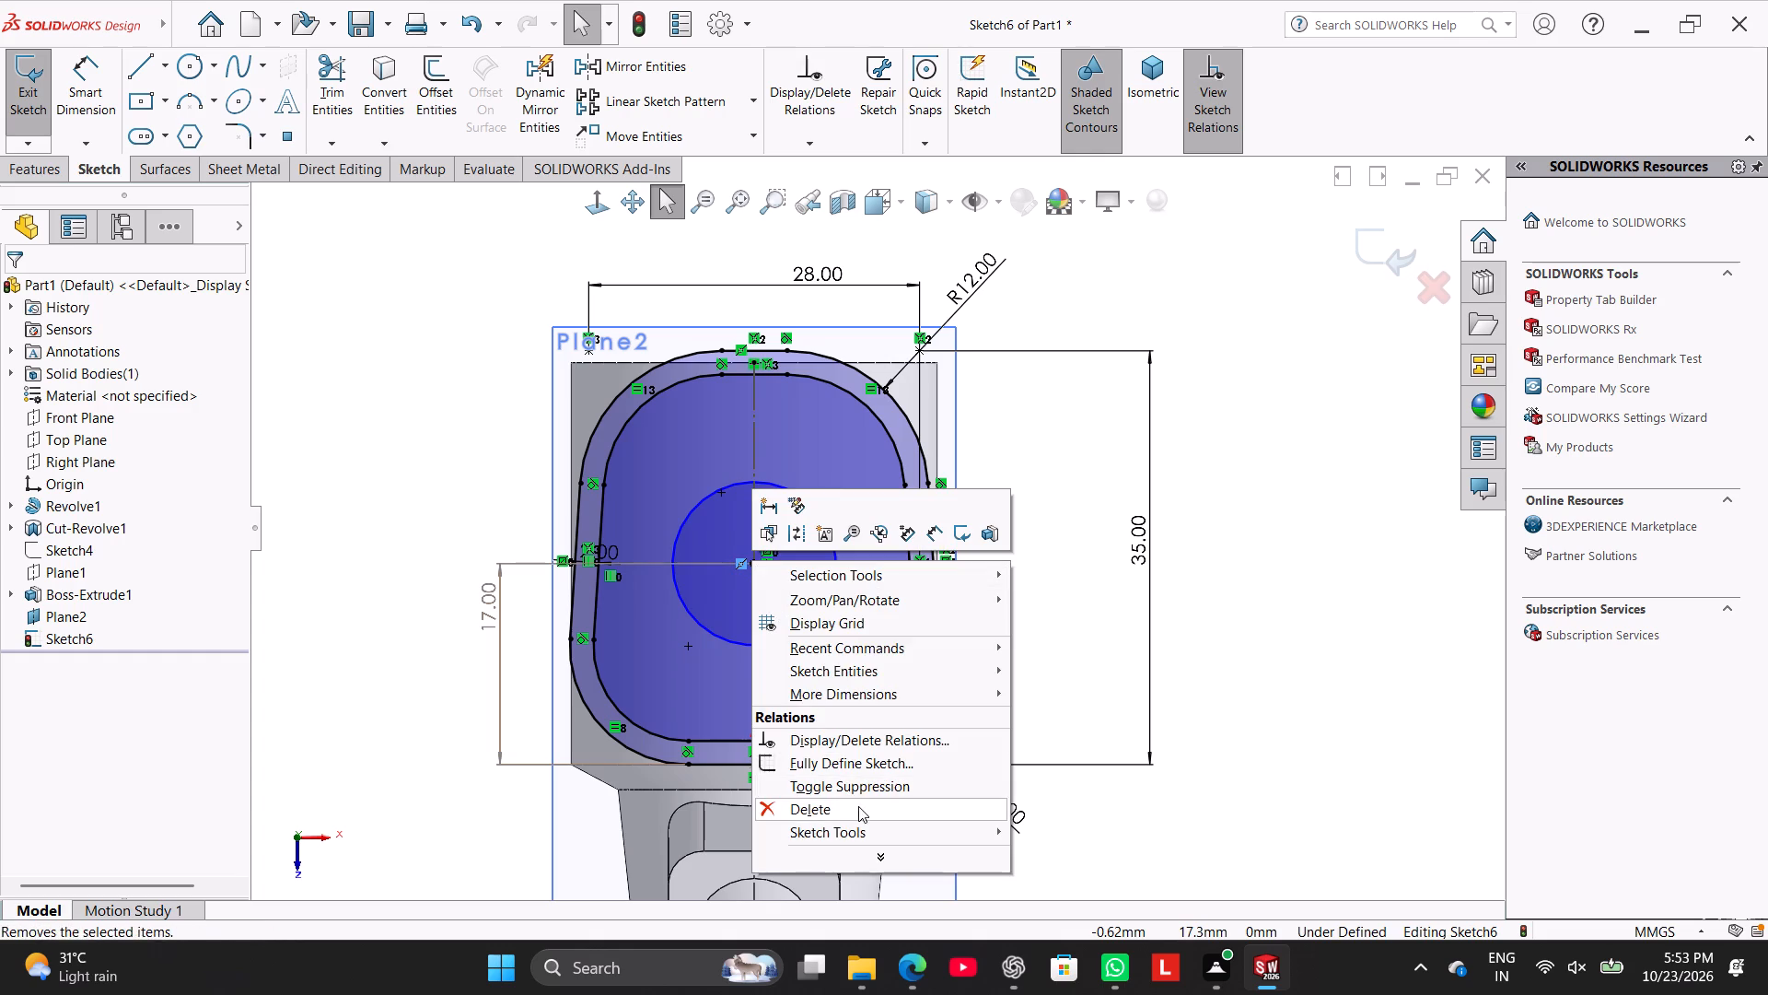
click(858, 806)
Move the circle's centre off the centreline, about 4.9 mm to its right and about 16.7 mm from the long edge.
drag(756, 559, 760, 529)
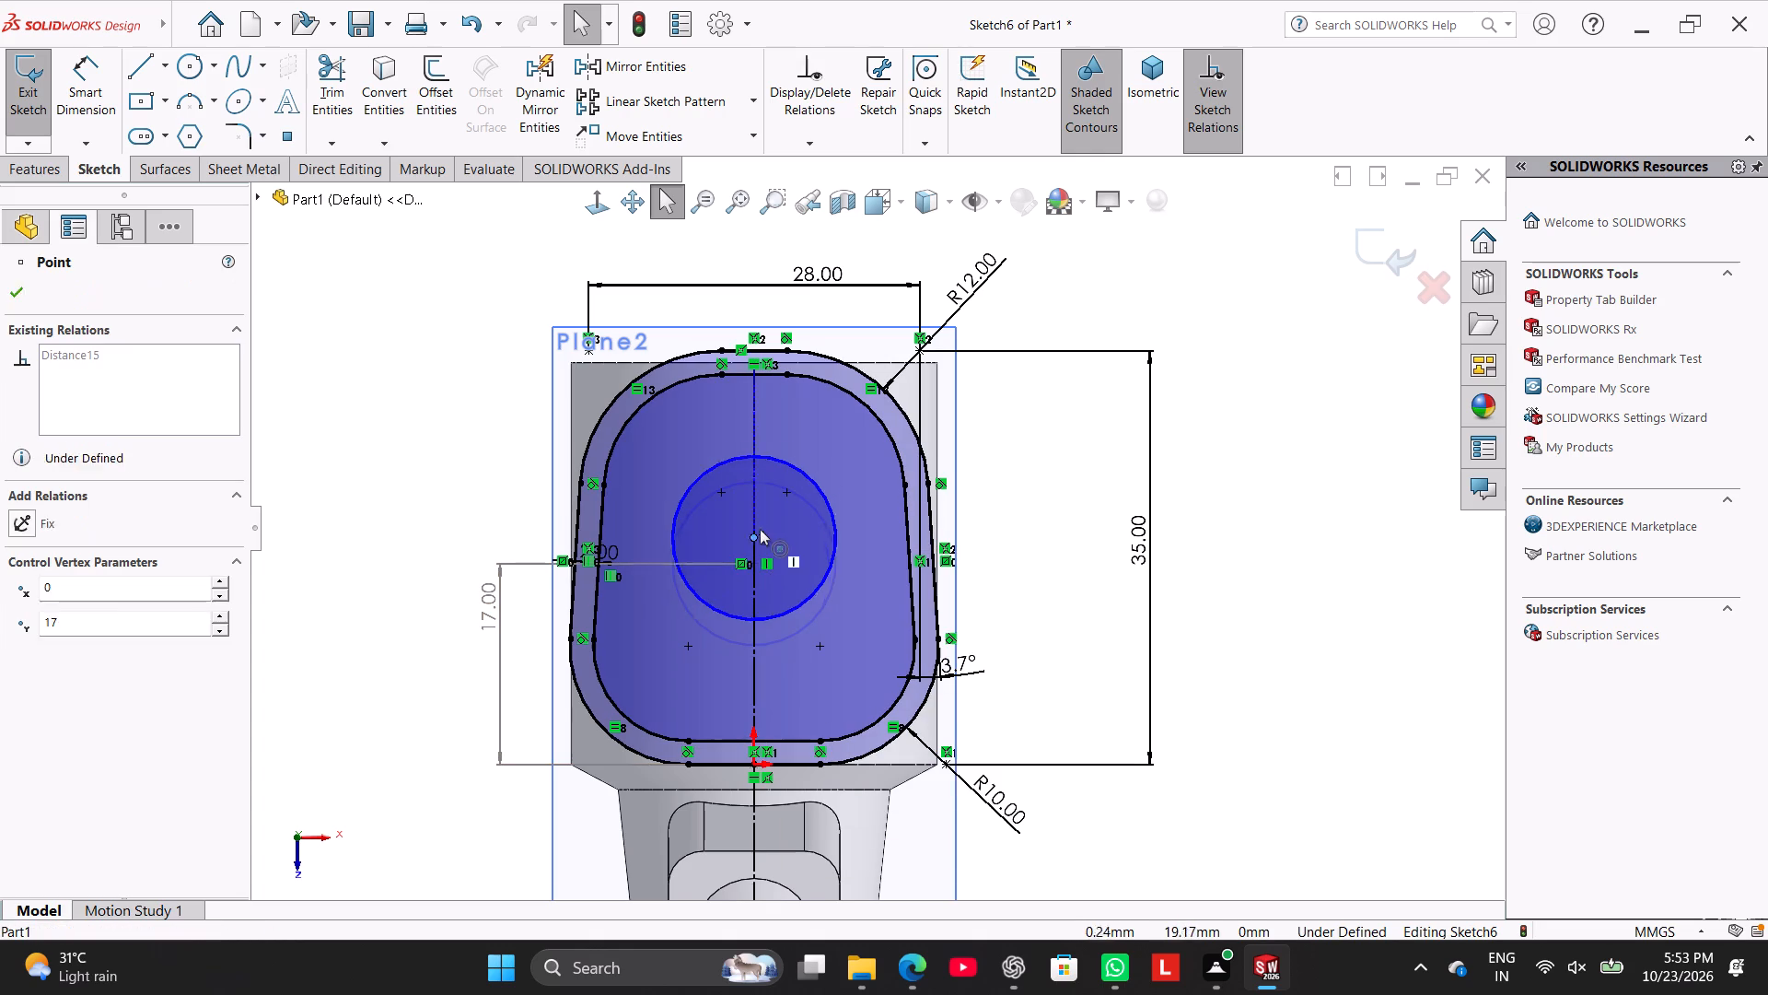
drag(760, 529, 760, 520)
click(424, 462)
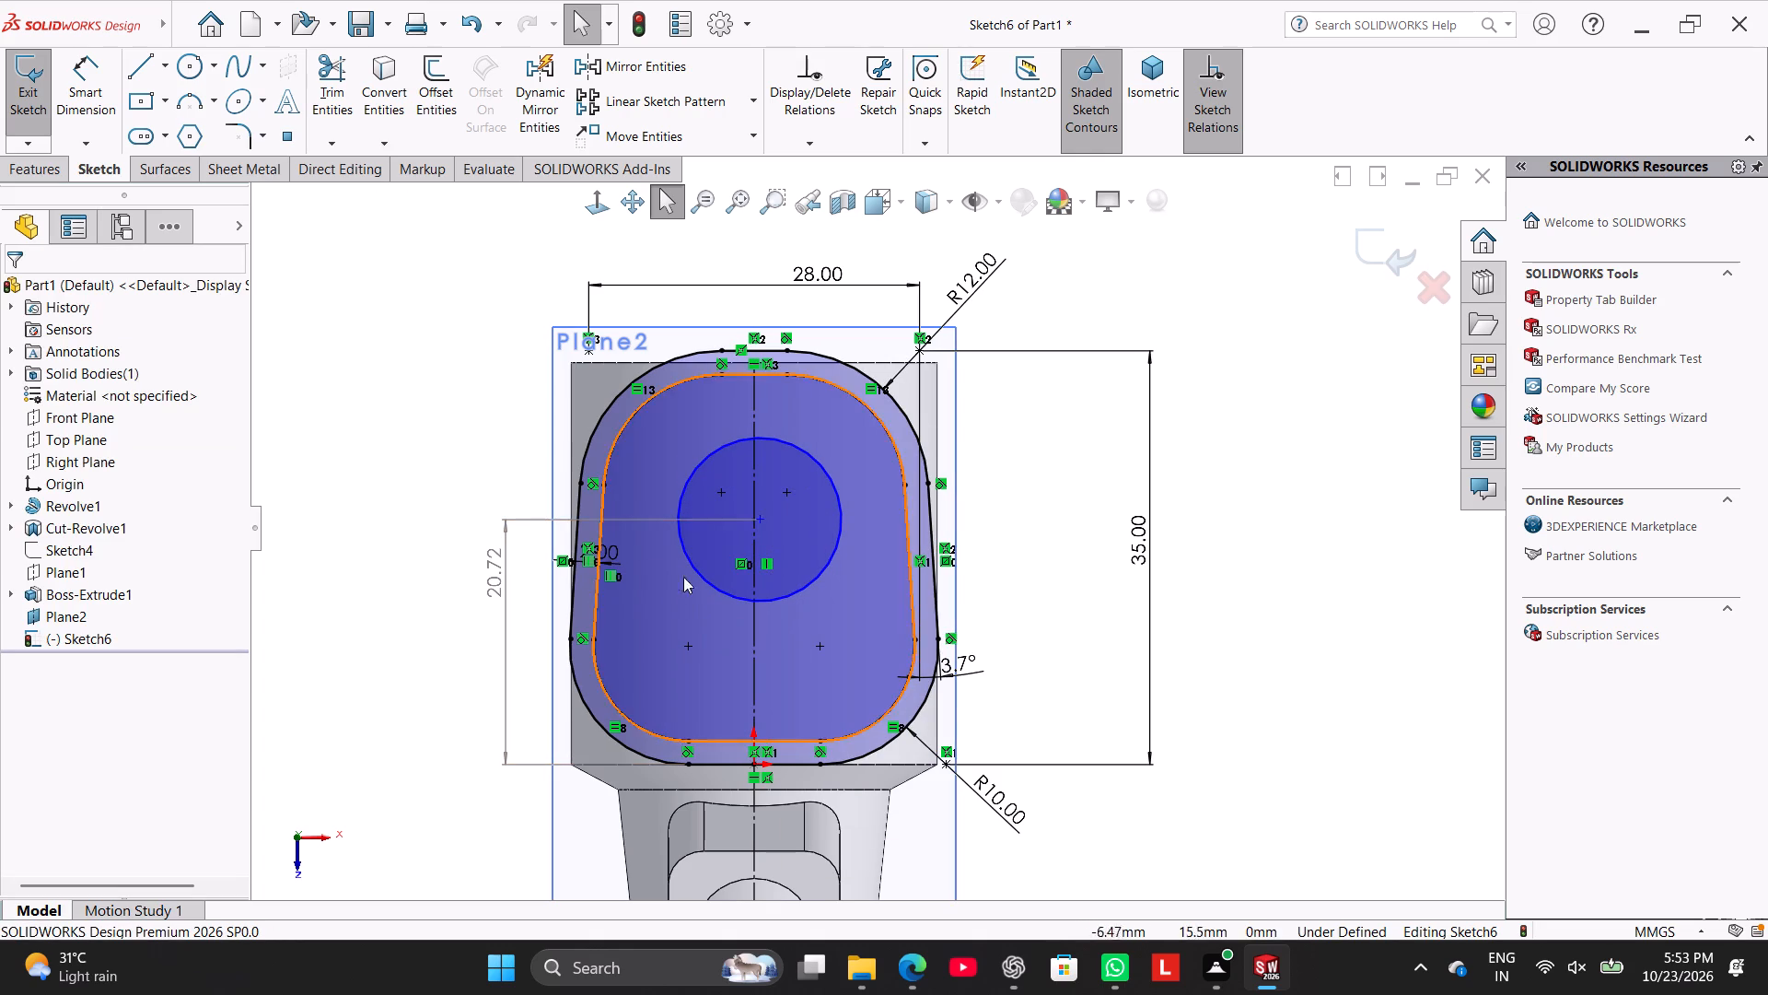
drag(755, 516, 812, 566)
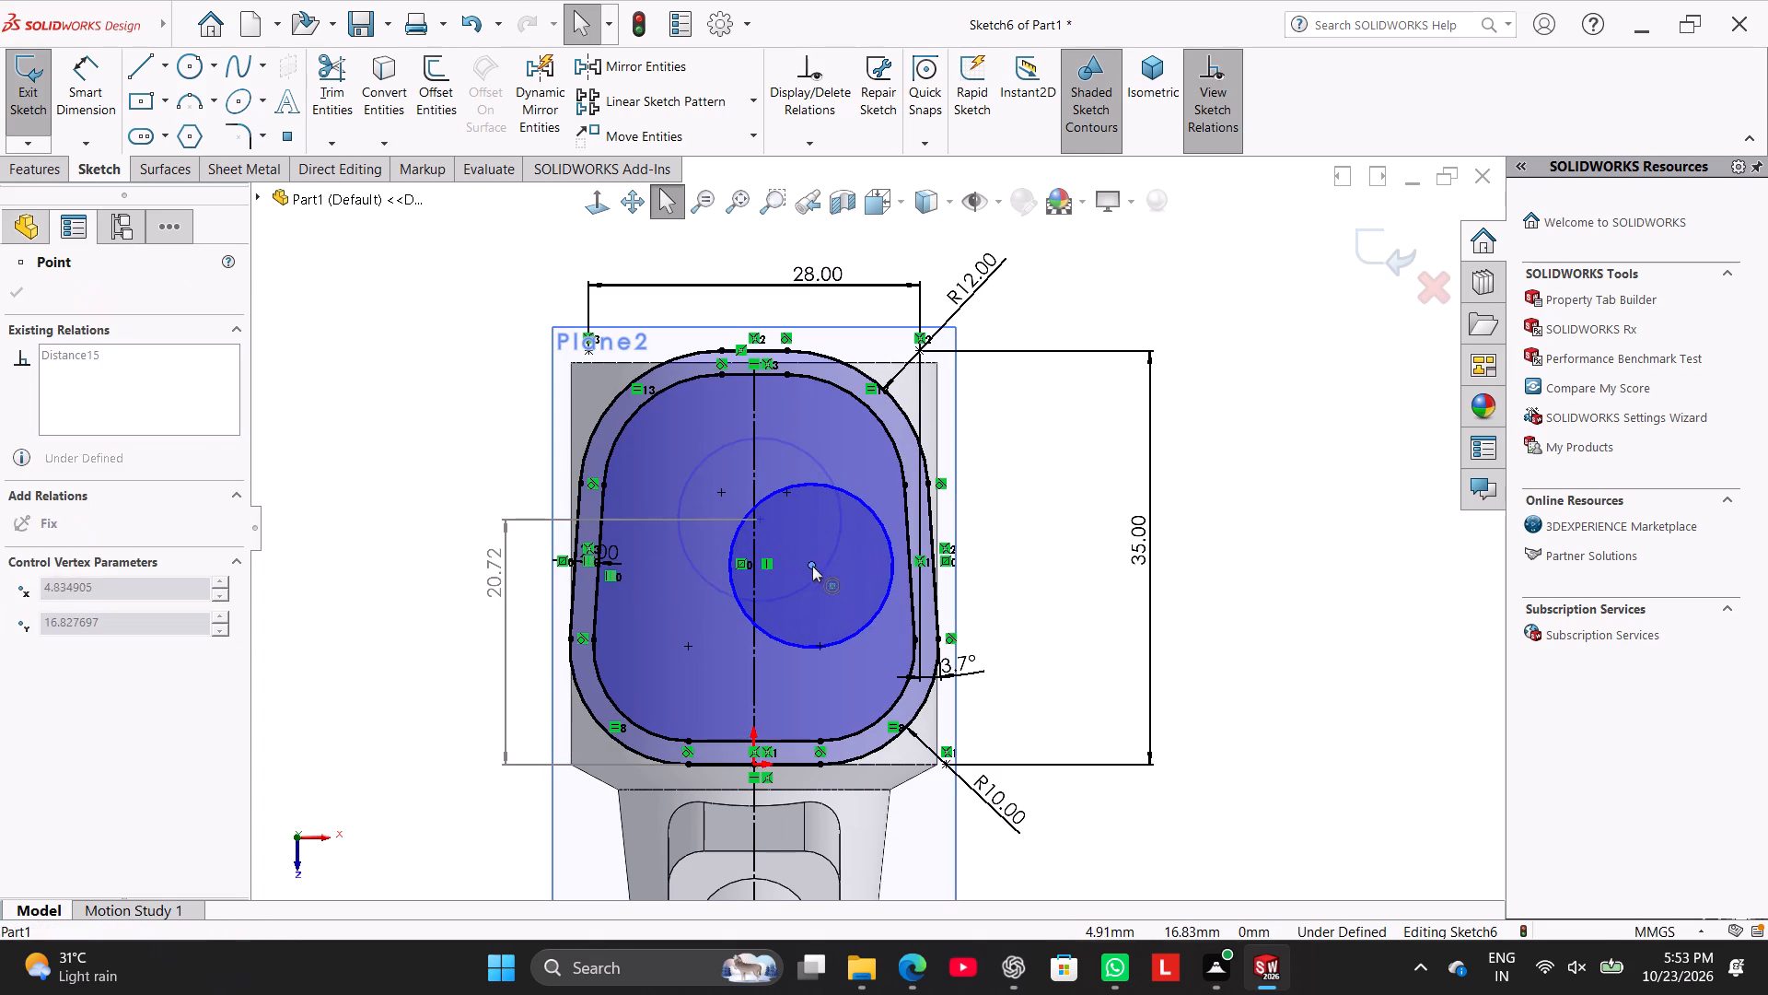
drag(812, 566, 812, 568)
click(416, 587)
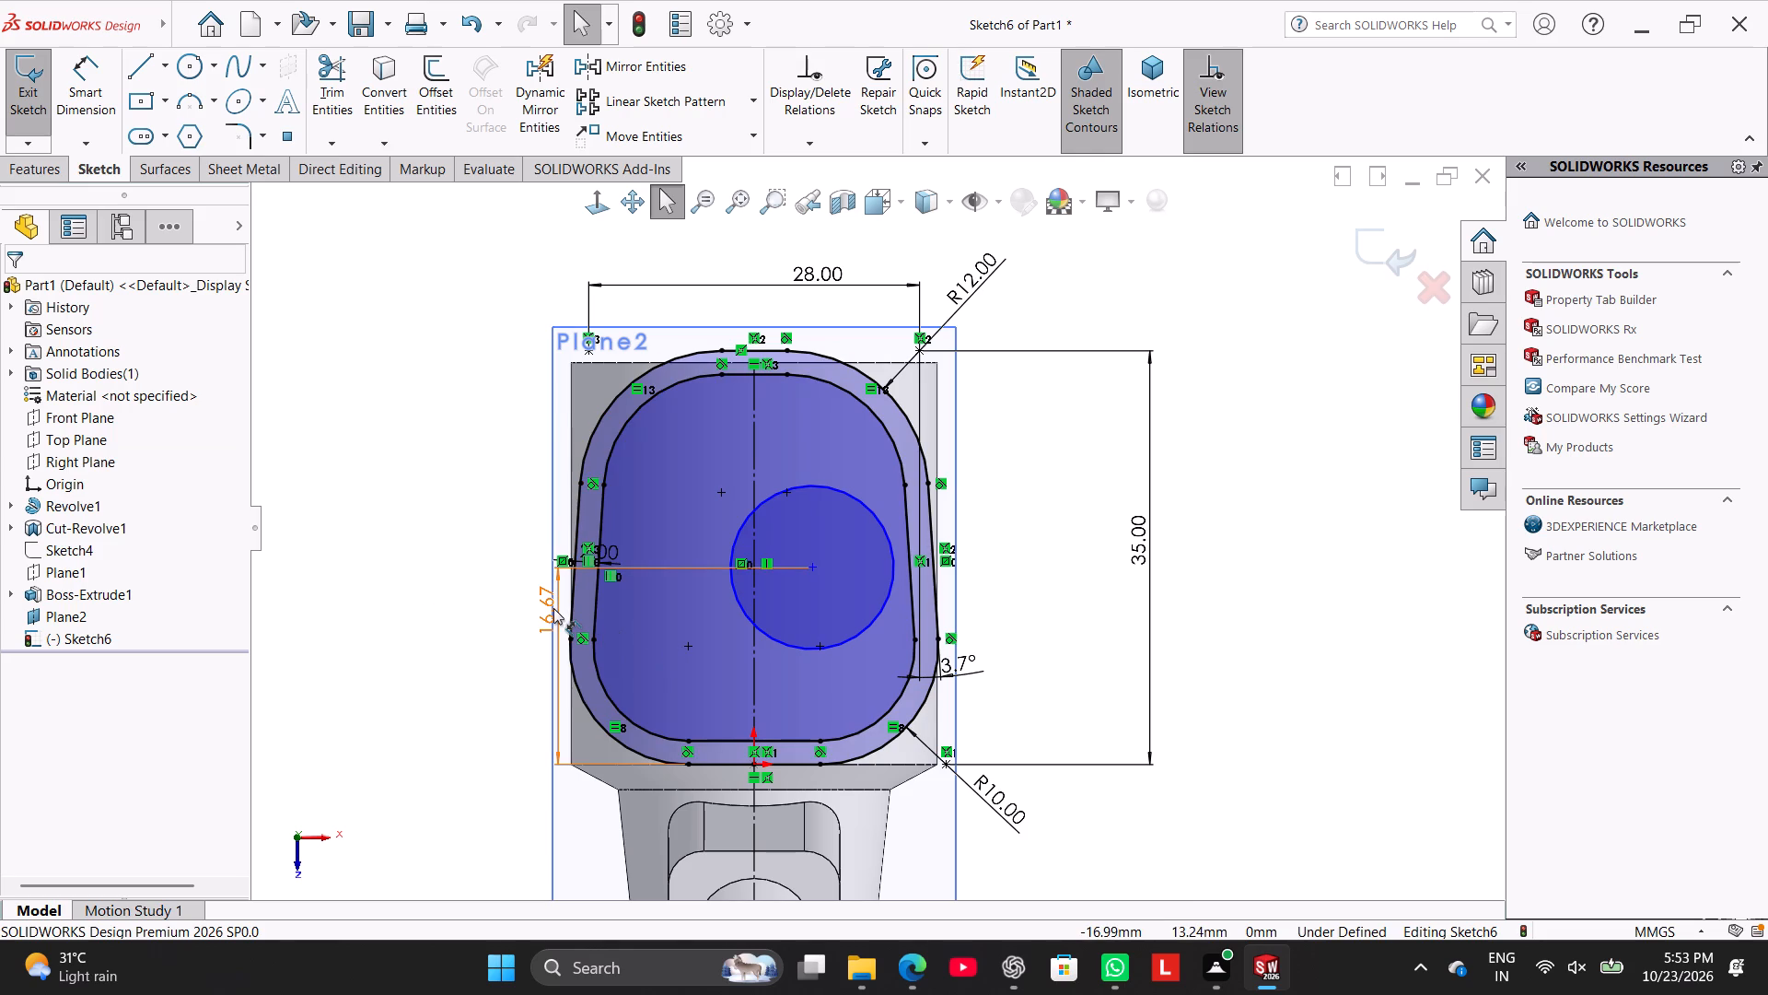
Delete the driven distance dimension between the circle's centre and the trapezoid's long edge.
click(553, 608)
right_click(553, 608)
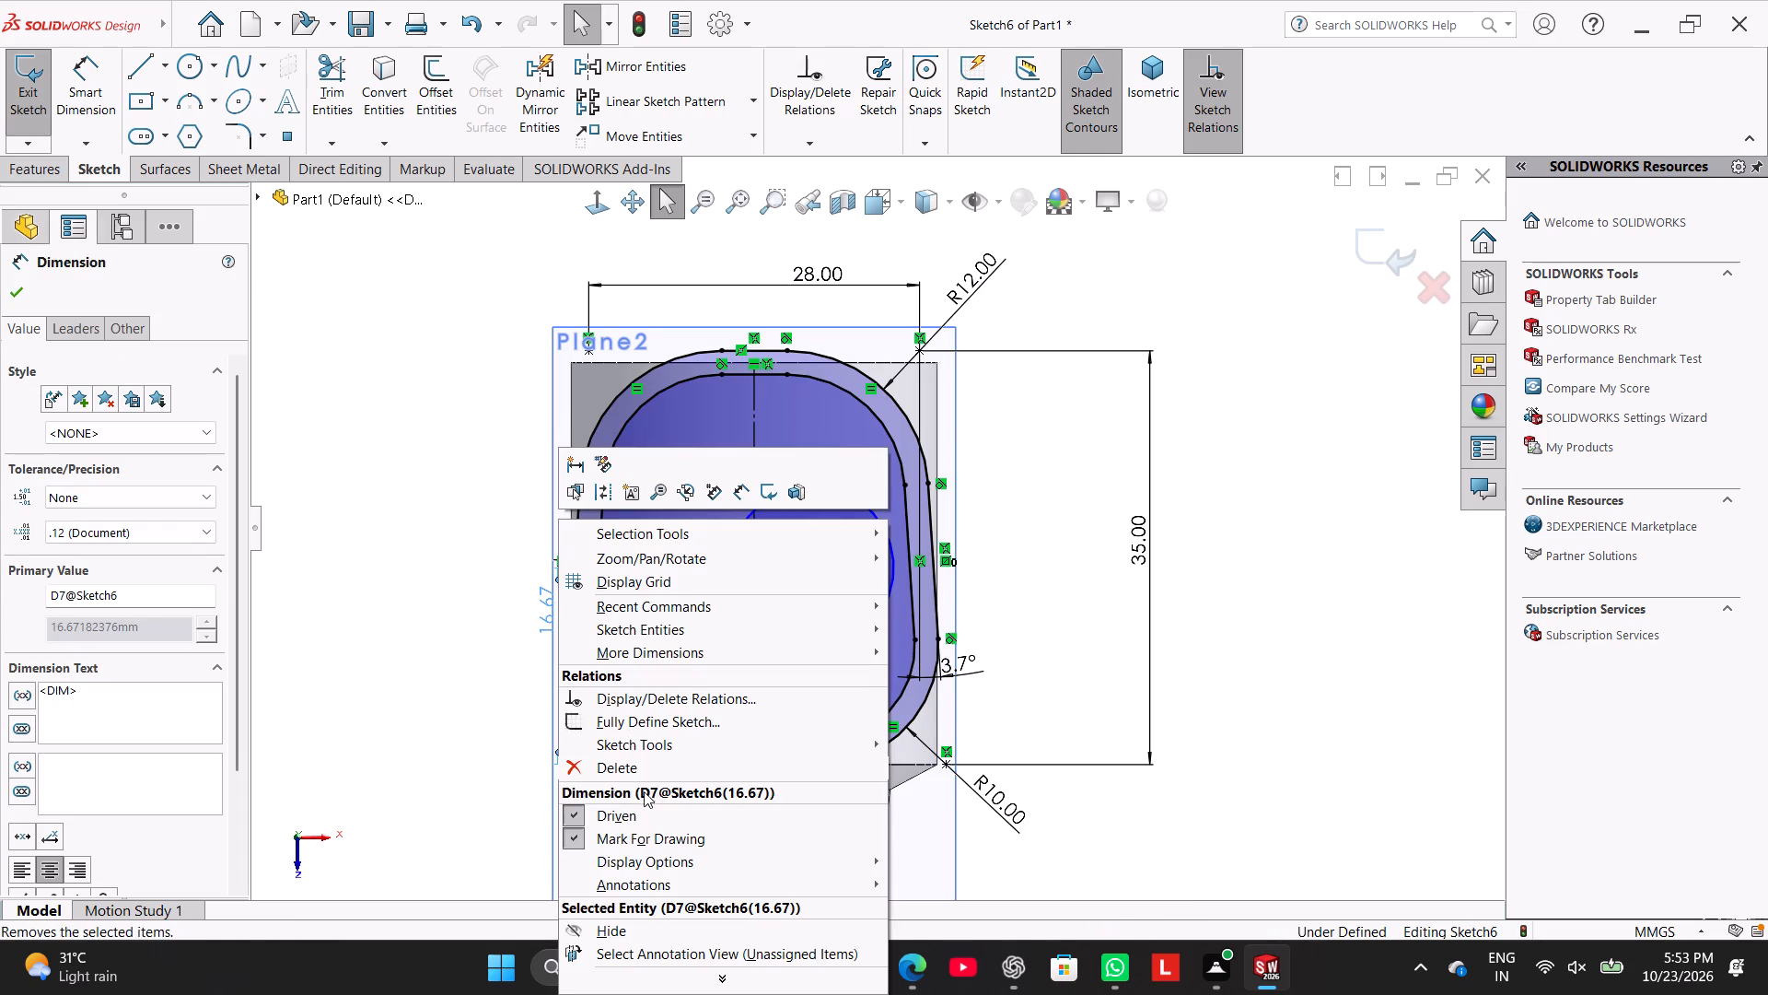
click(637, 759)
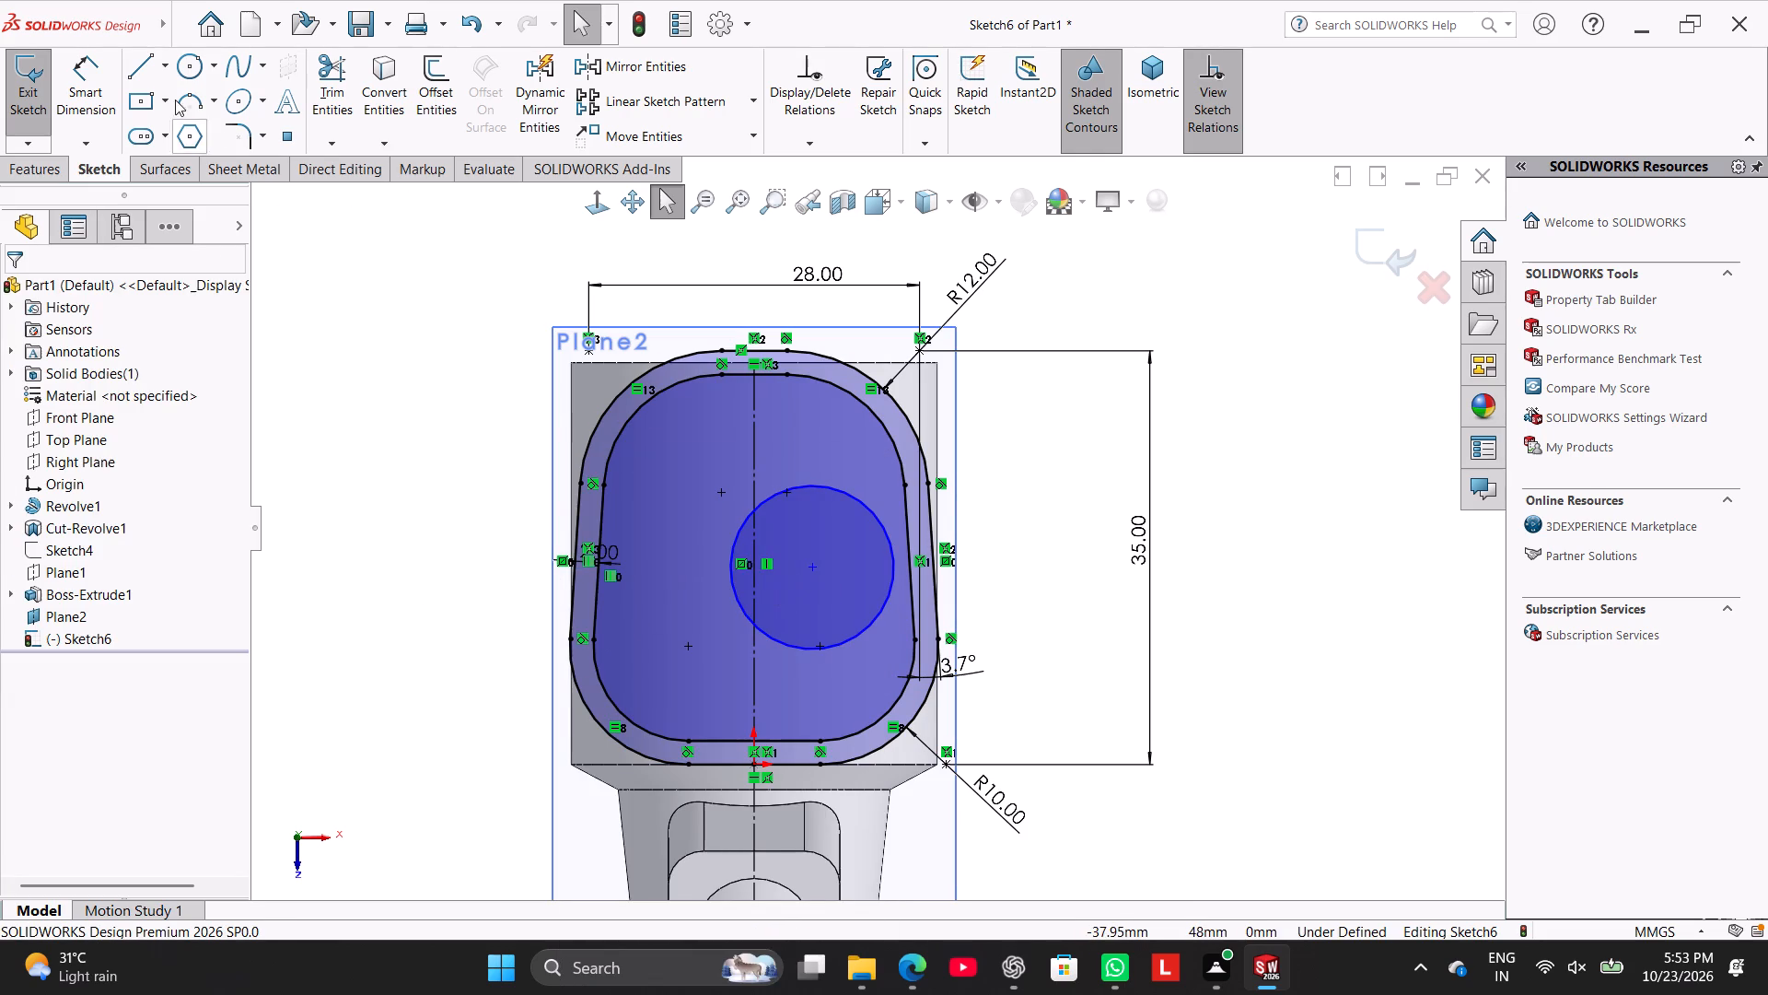
Dimension the circle's centre 18.5 mm from the trapezoid's long edge and place the dimension text midway along its line.
click(112, 81)
click(811, 564)
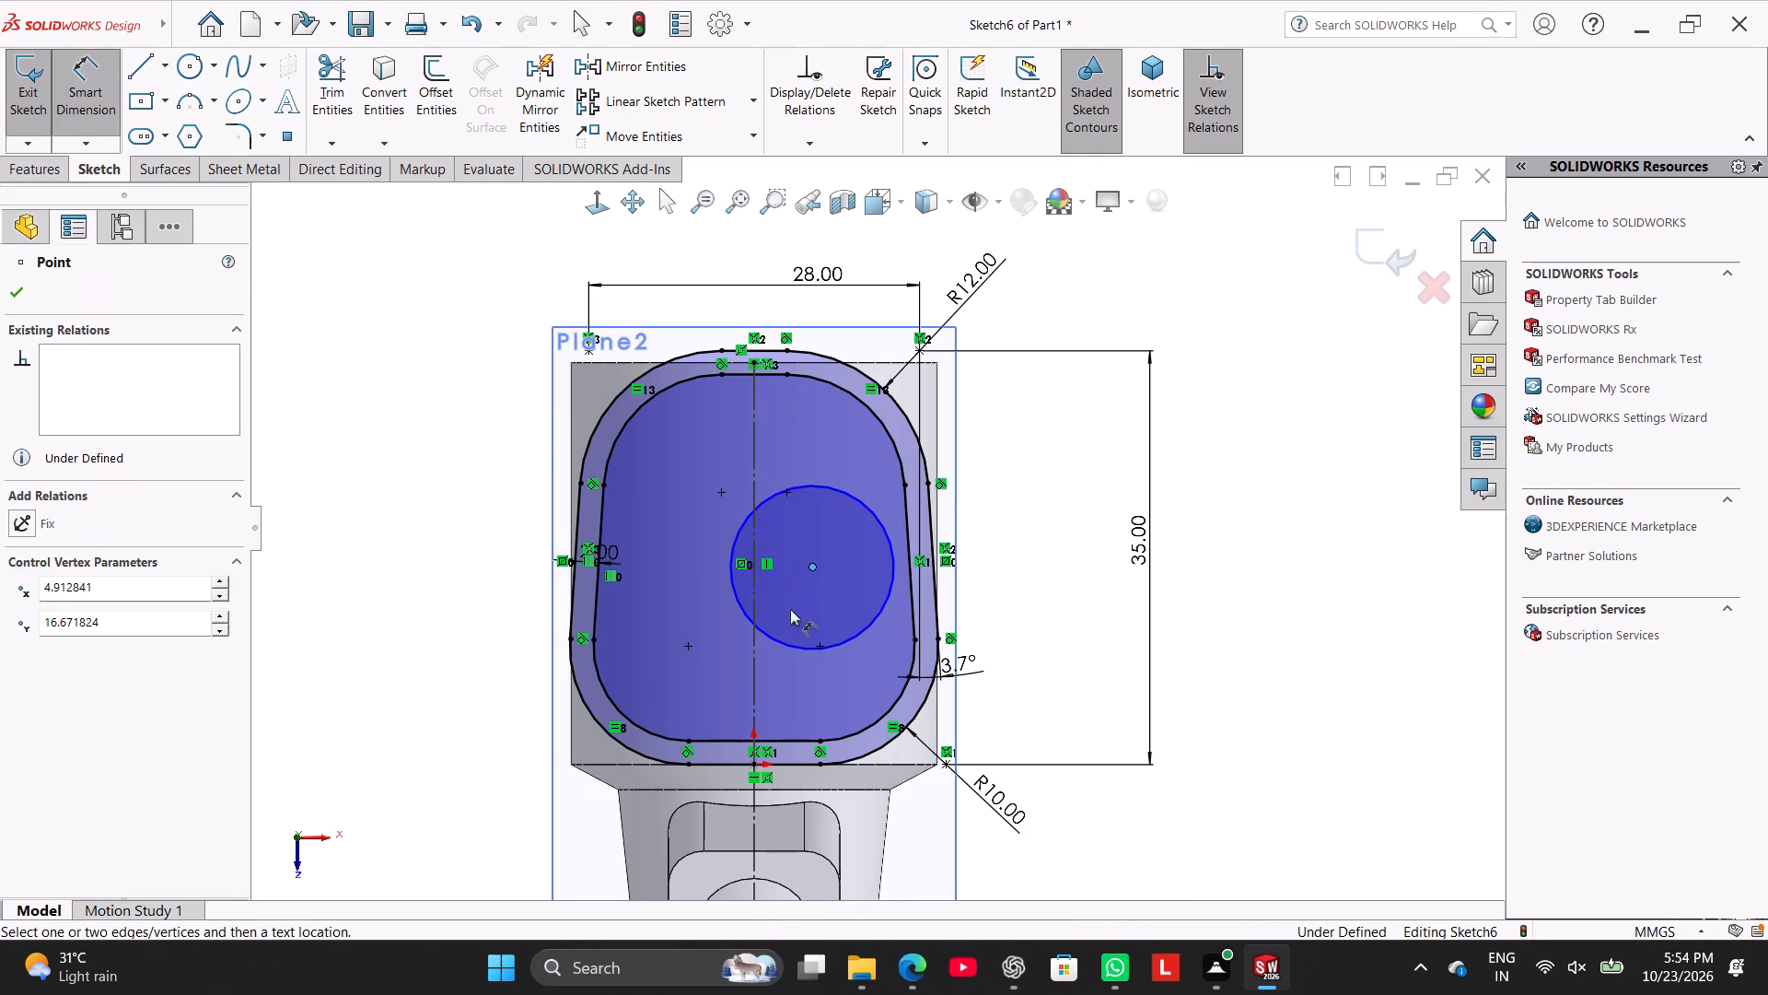
click(723, 762)
click(446, 549)
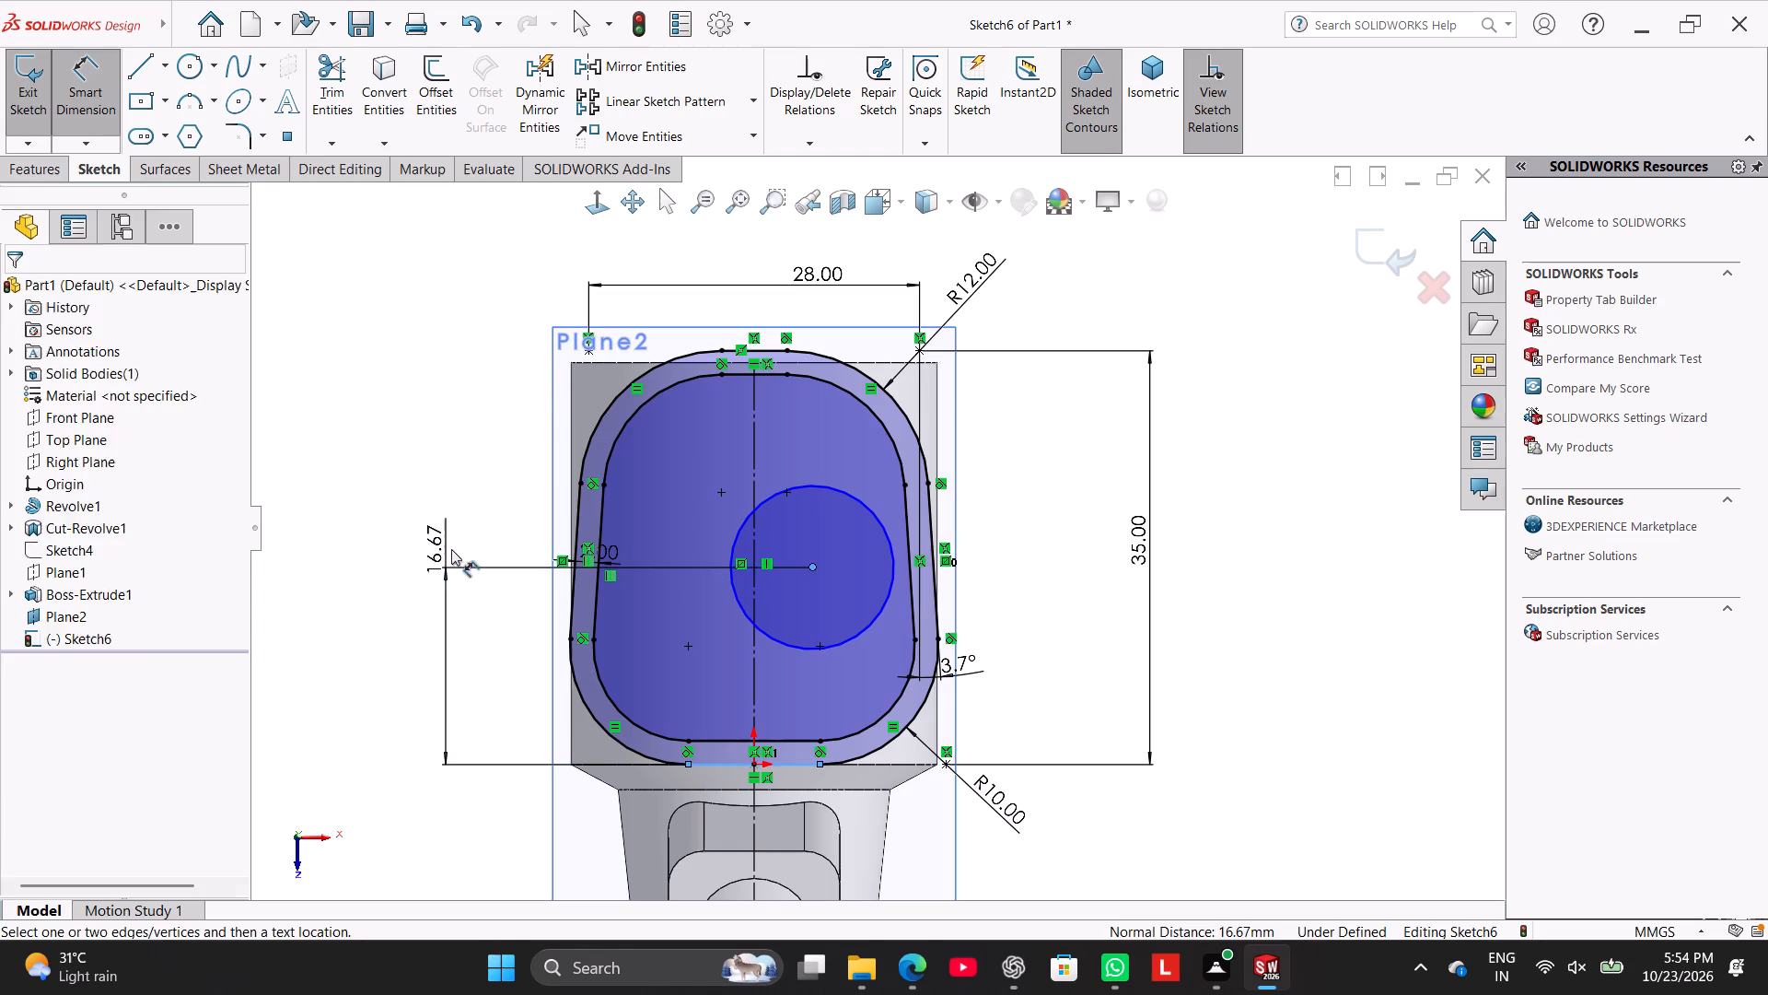
text(18.)
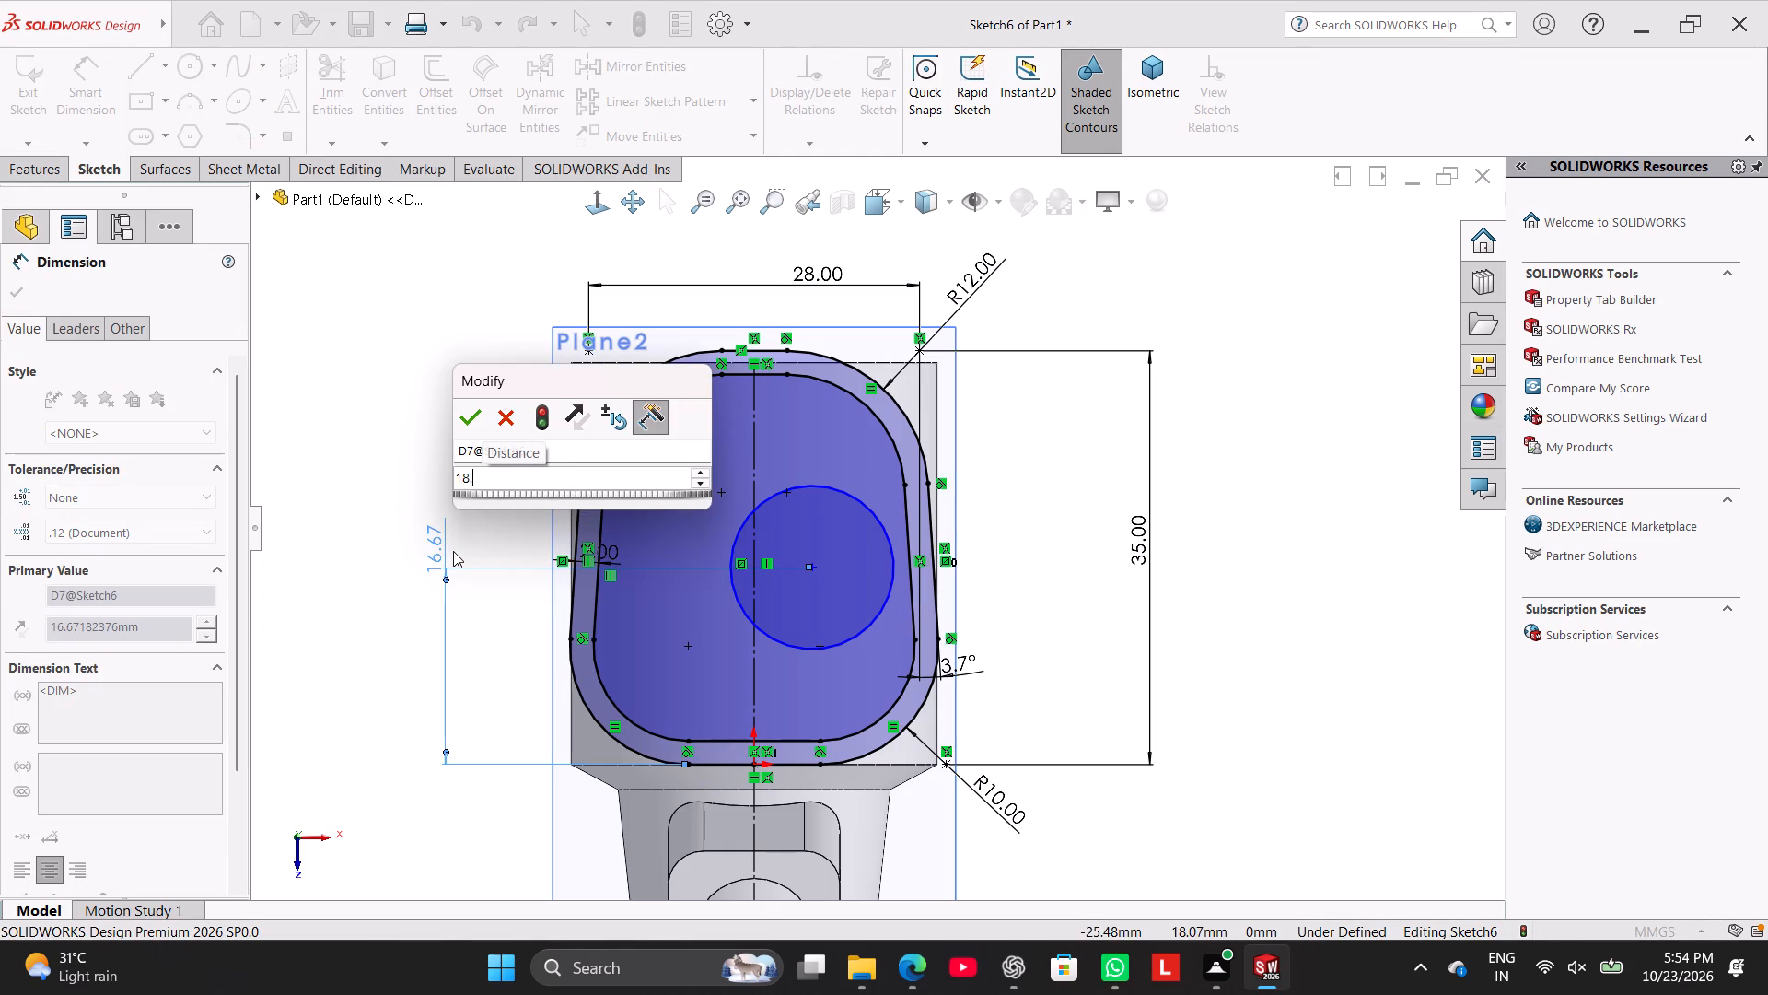
key(5)
key(Return)
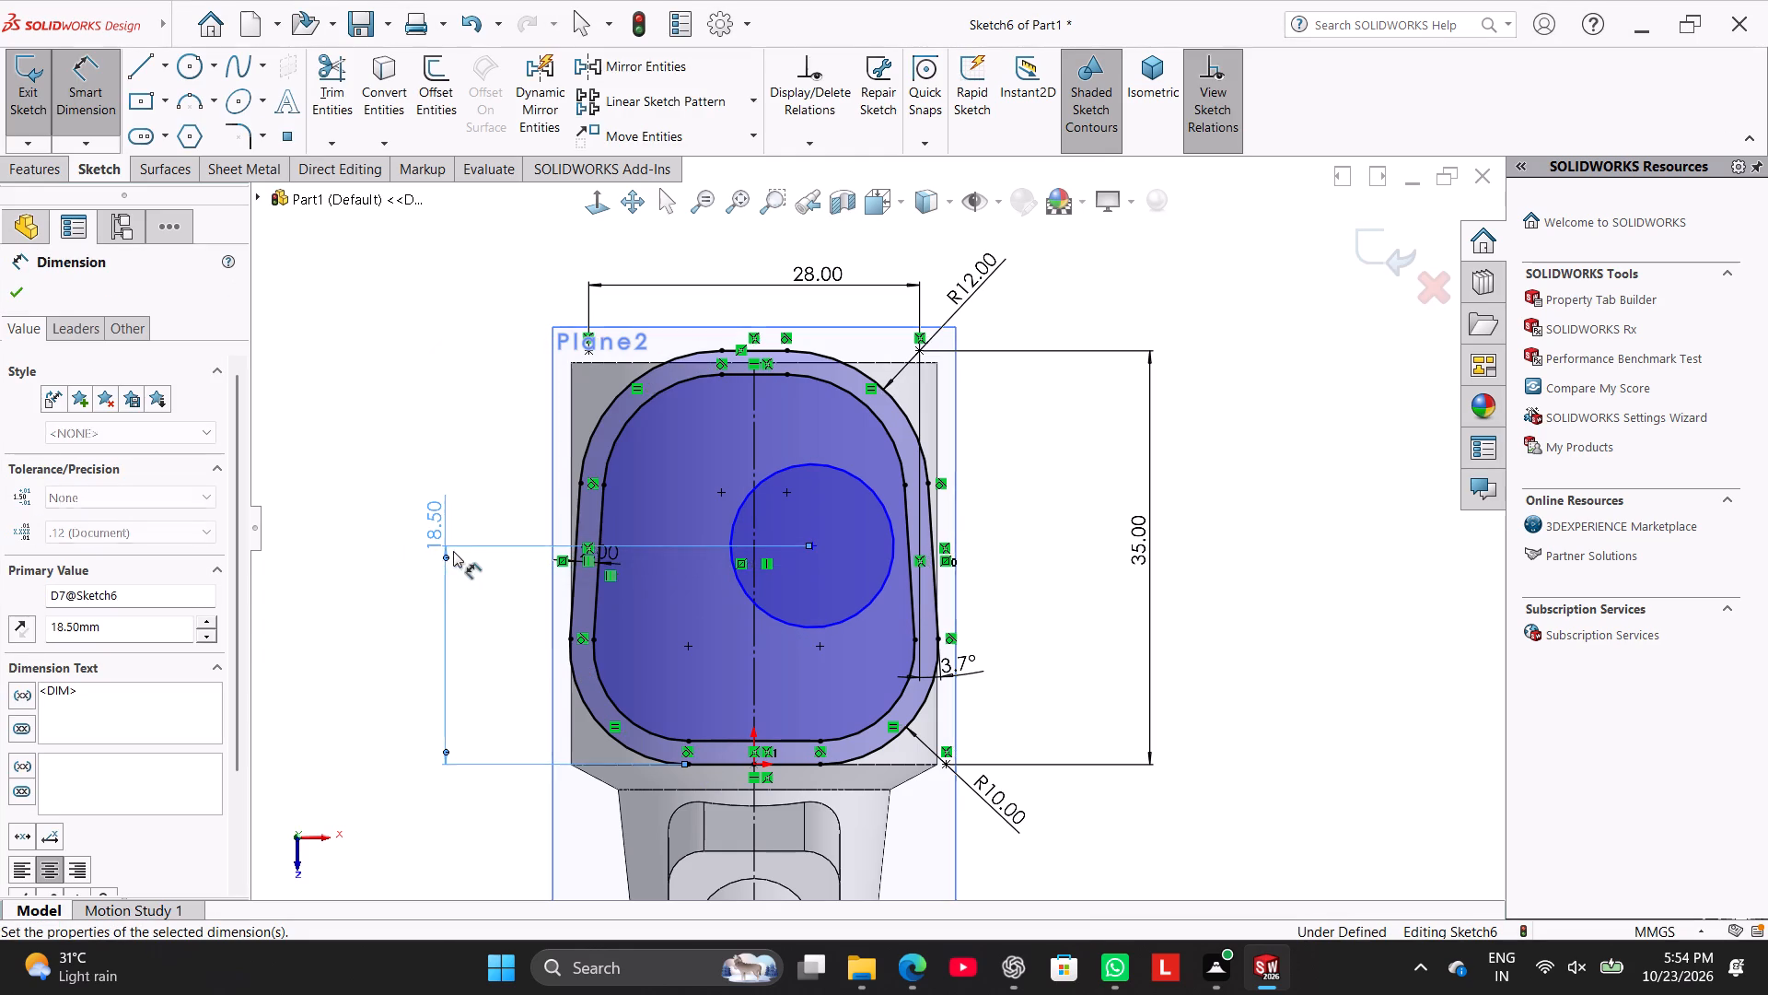
drag(434, 520, 424, 643)
click(407, 484)
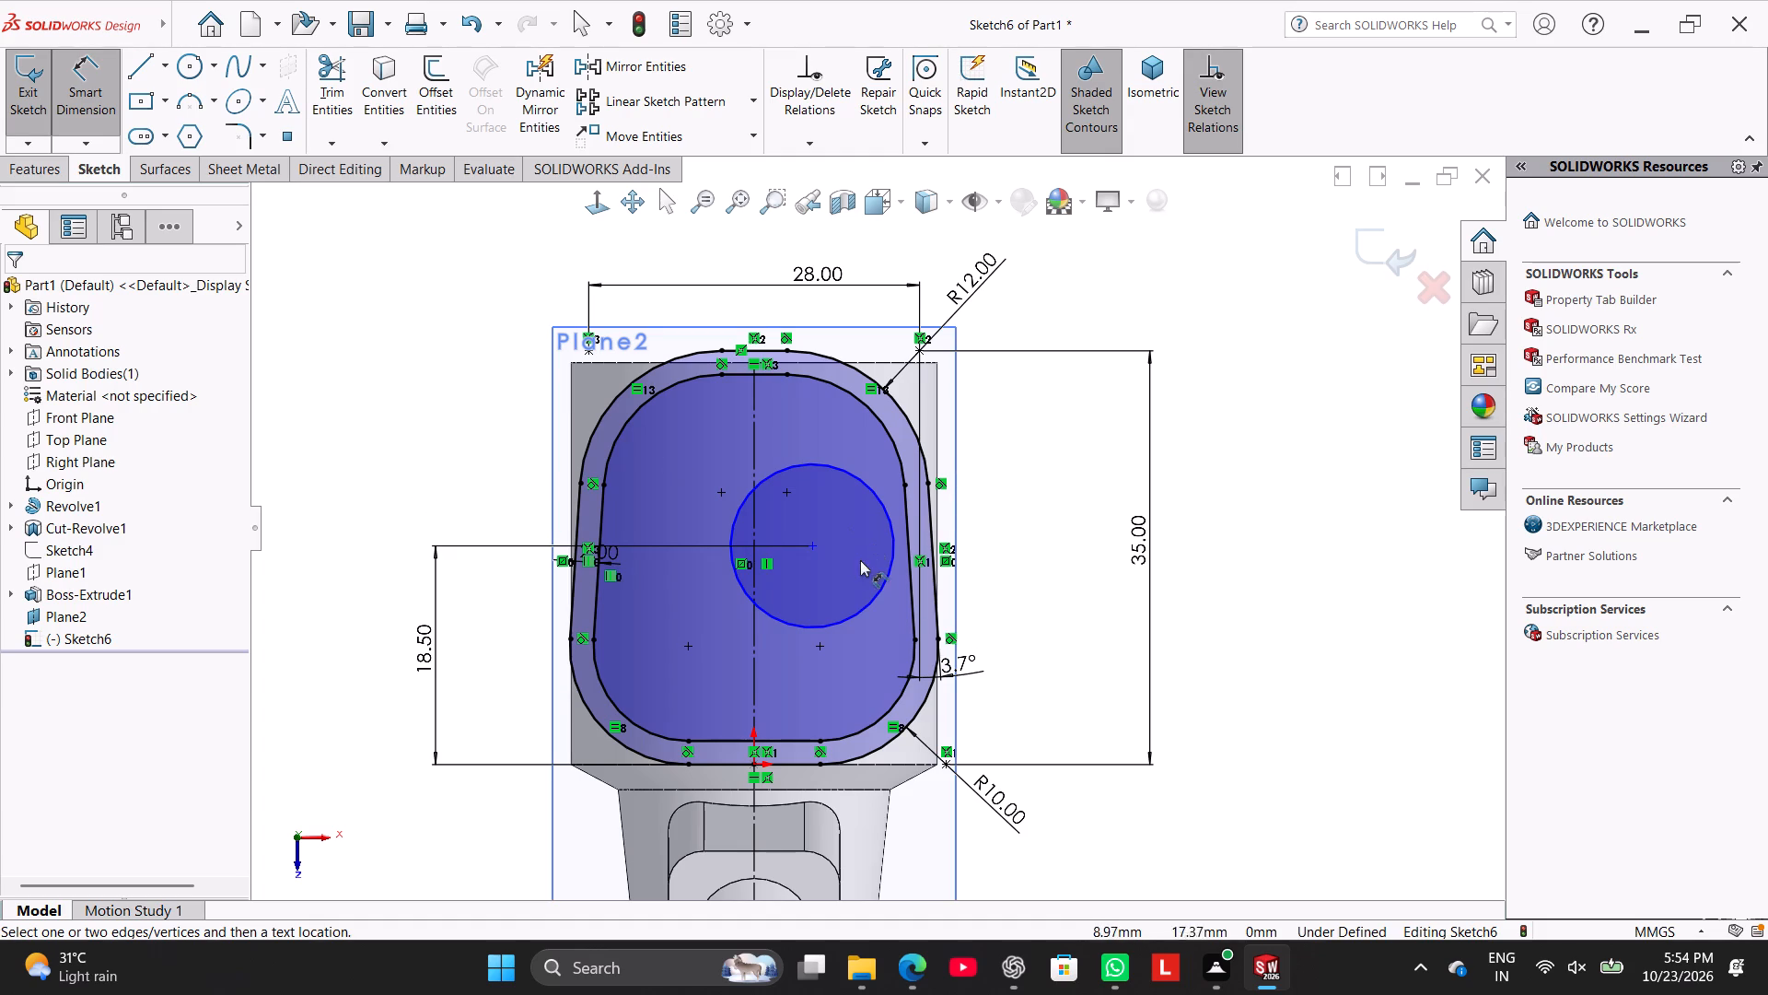
Dimension the circle's diameter.
click(826, 467)
click(448, 389)
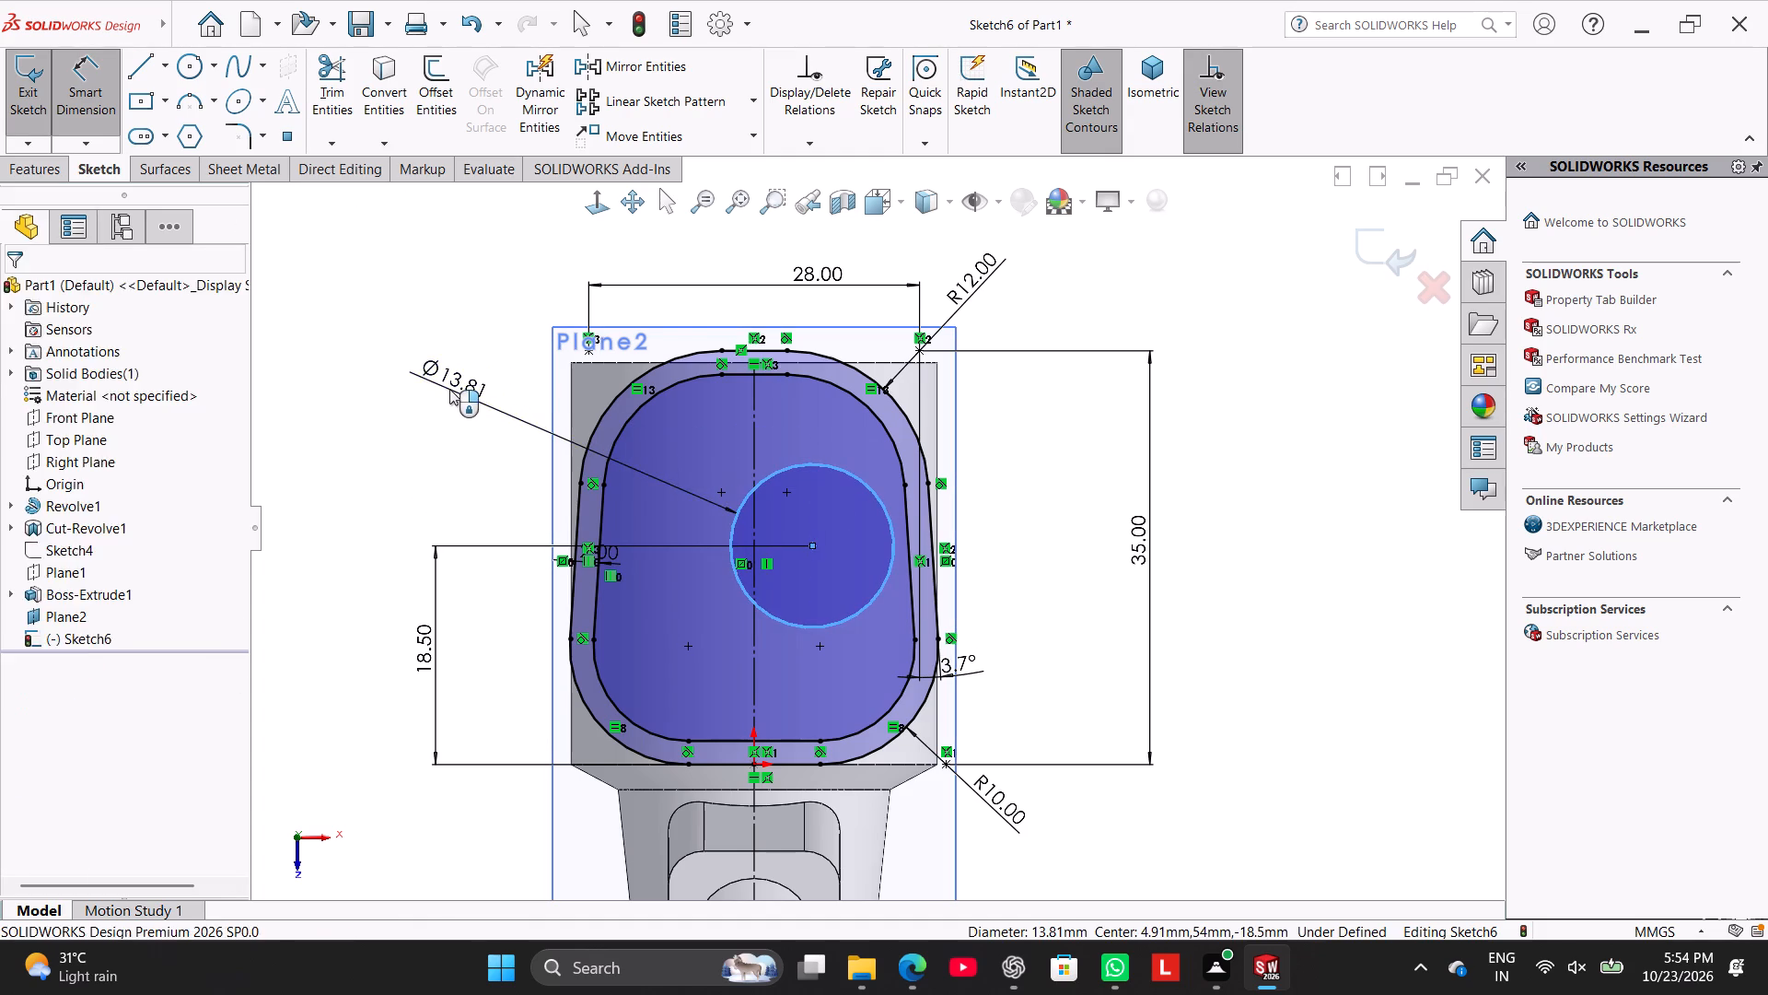
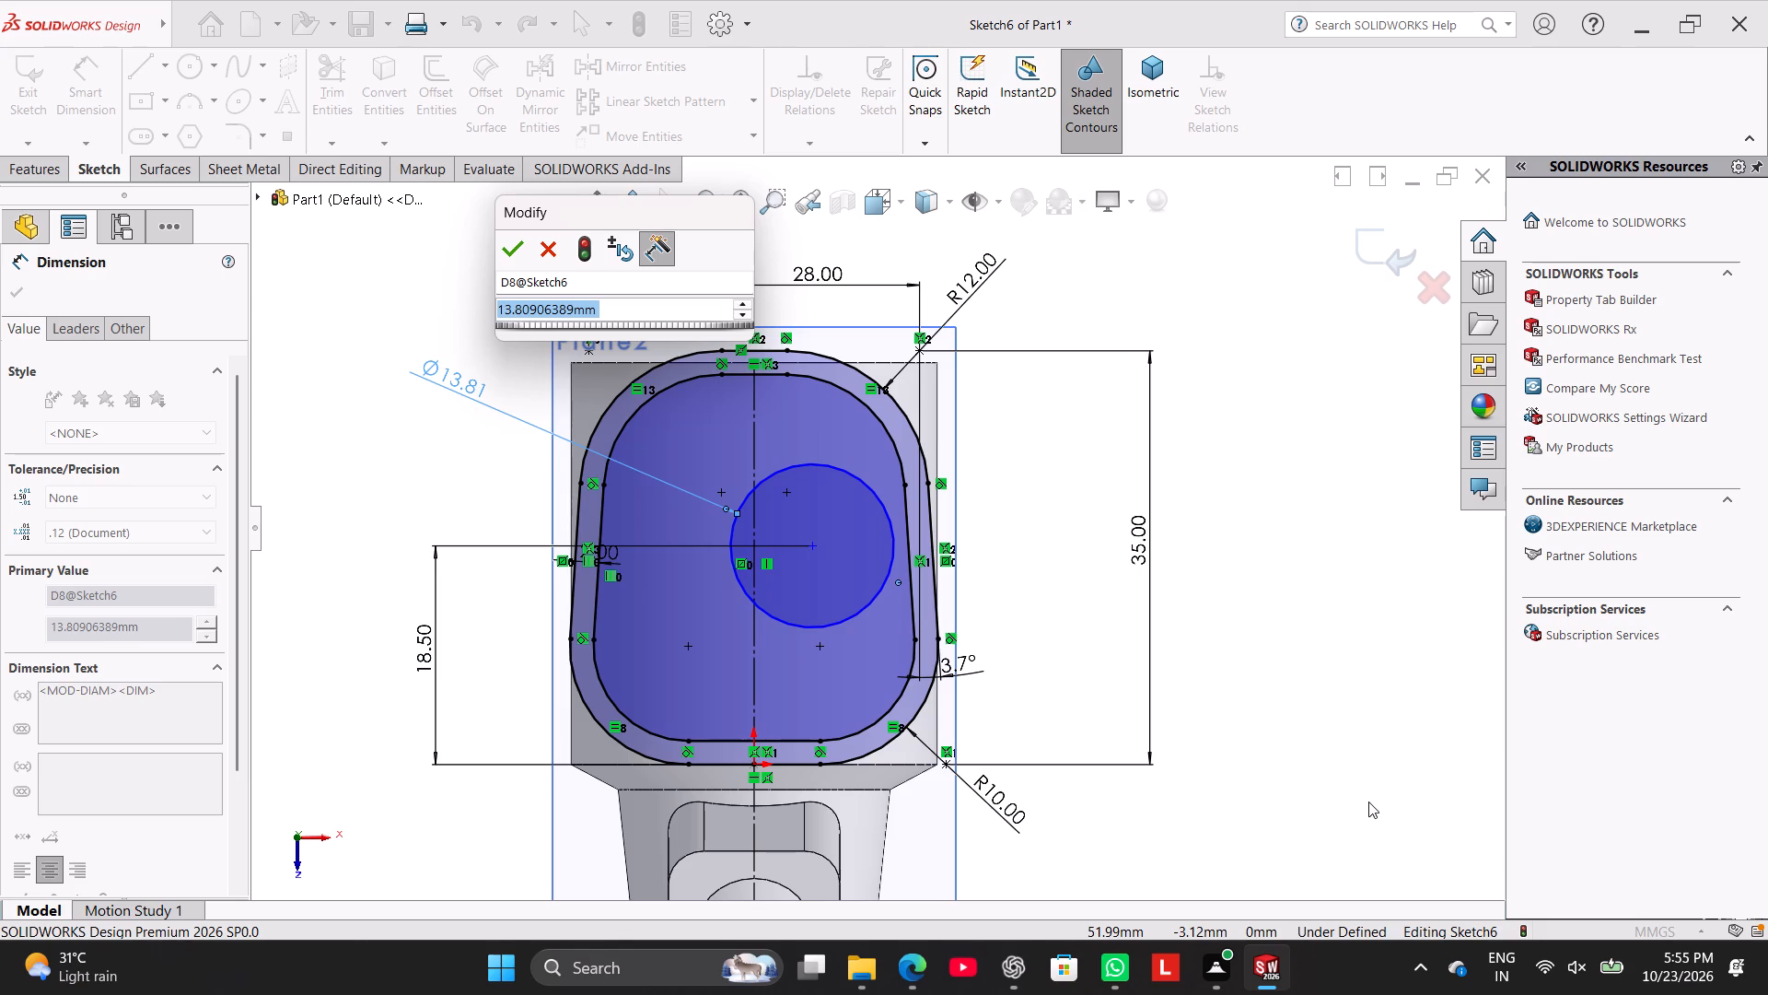
Set the circle's diameter to 19 mm.
text(19)
key(Return)
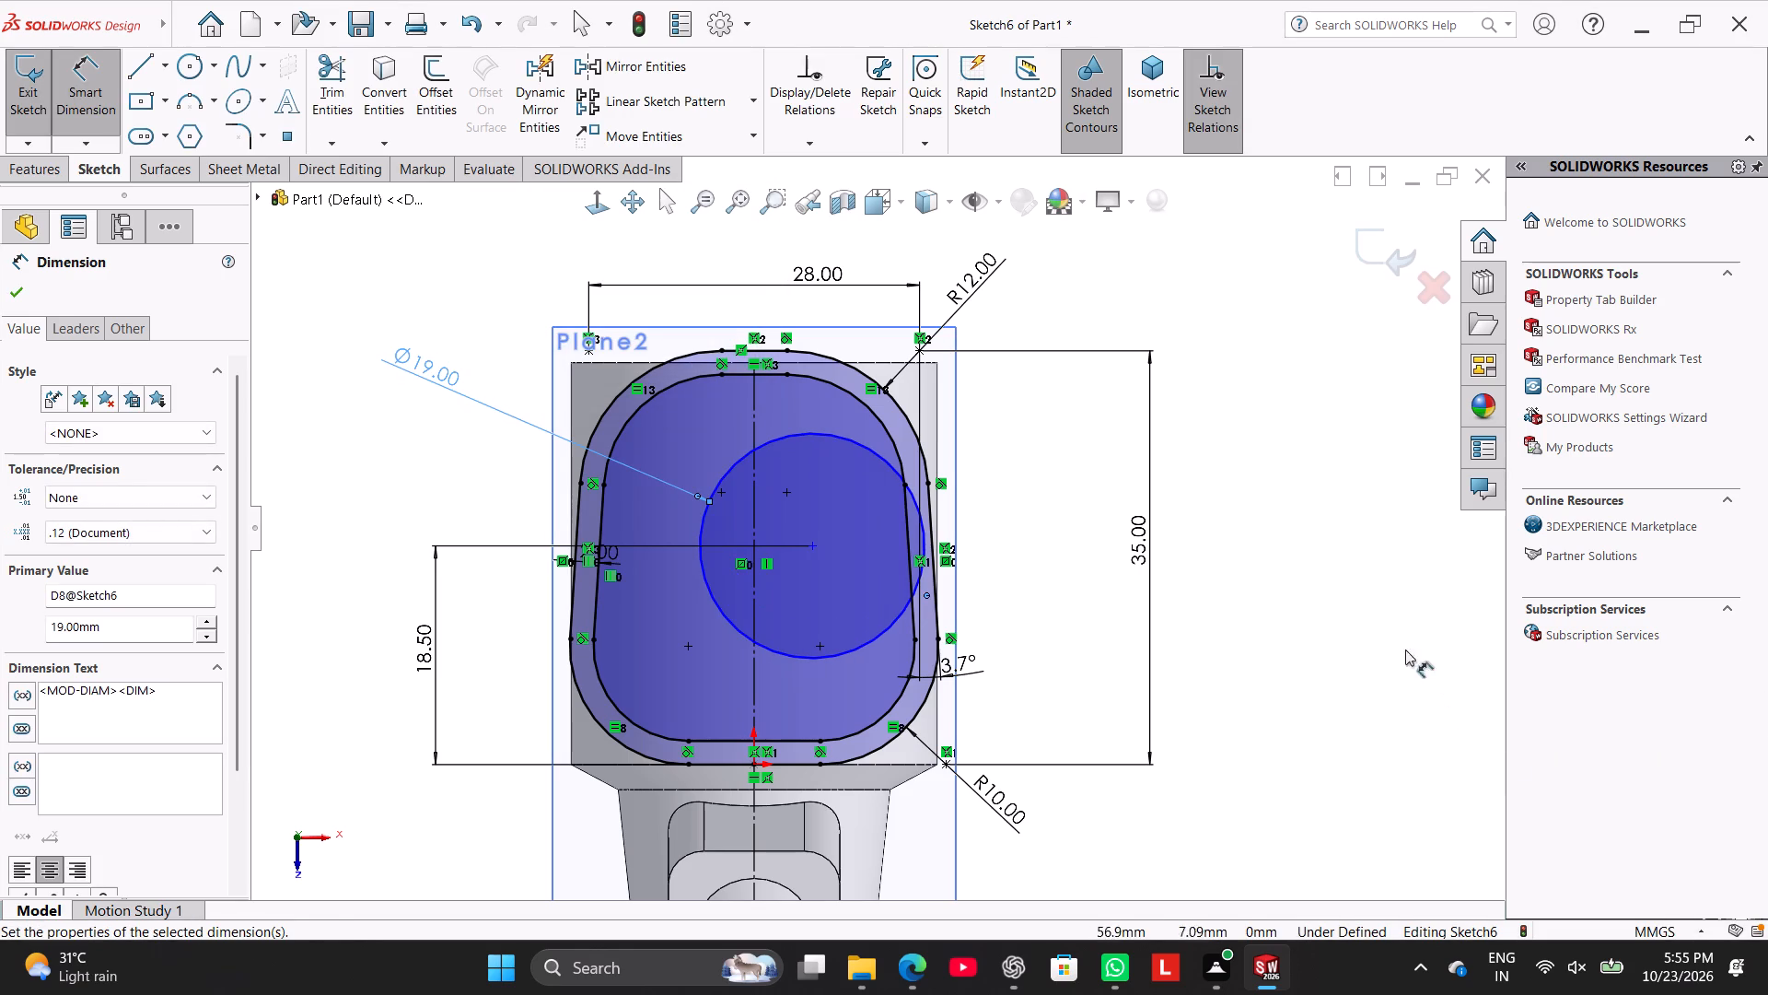
right_click(1329, 460)
click(1400, 521)
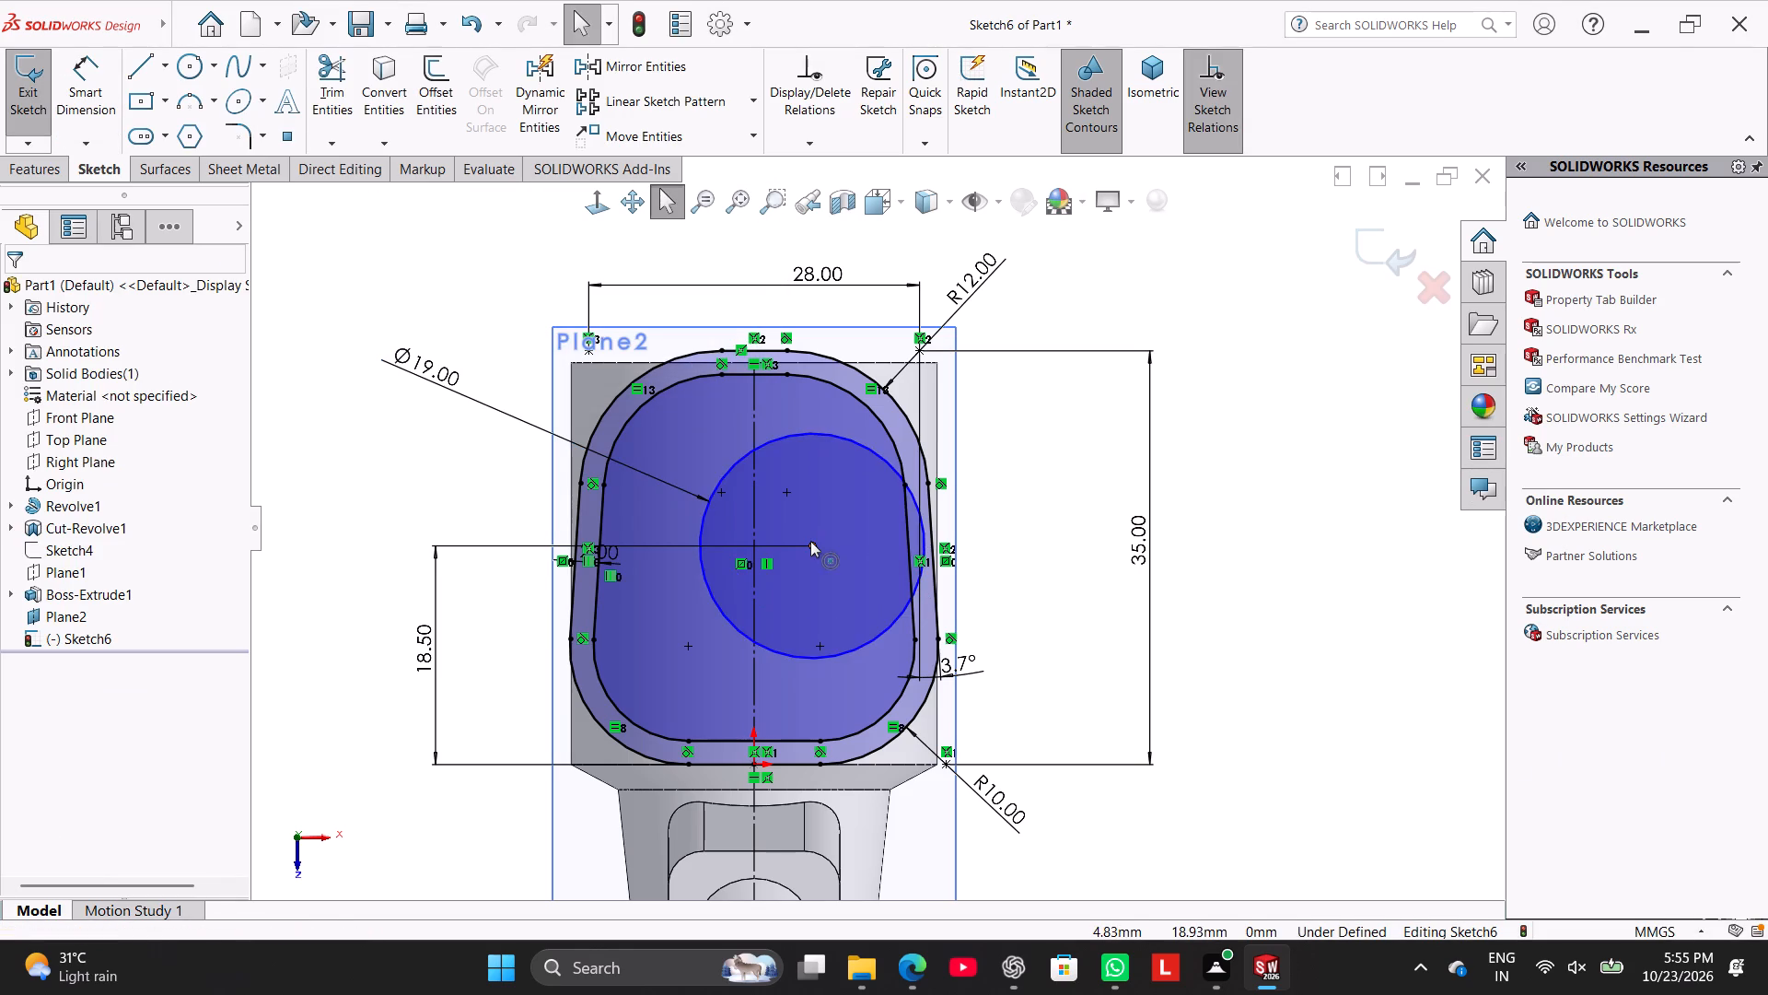
Make the circle's centre coincident with the vertical centreline of the trapezoid profile.
click(810, 541)
ctrl+click(757, 541)
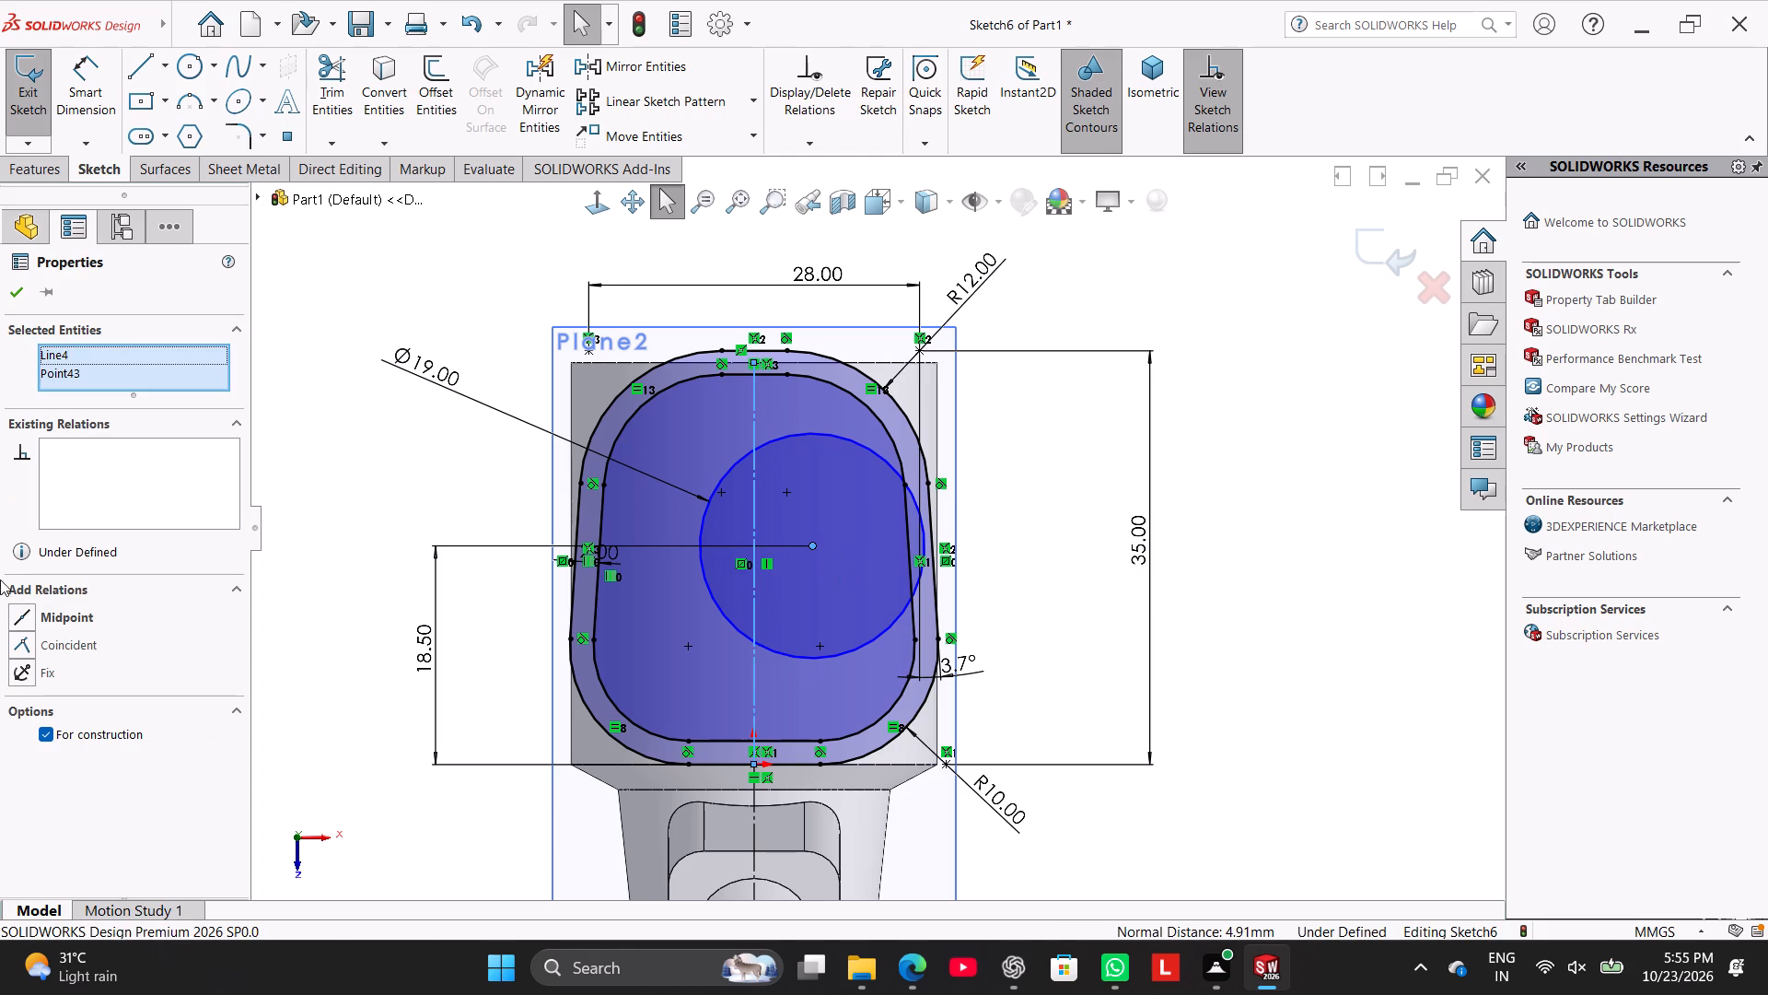
click(65, 650)
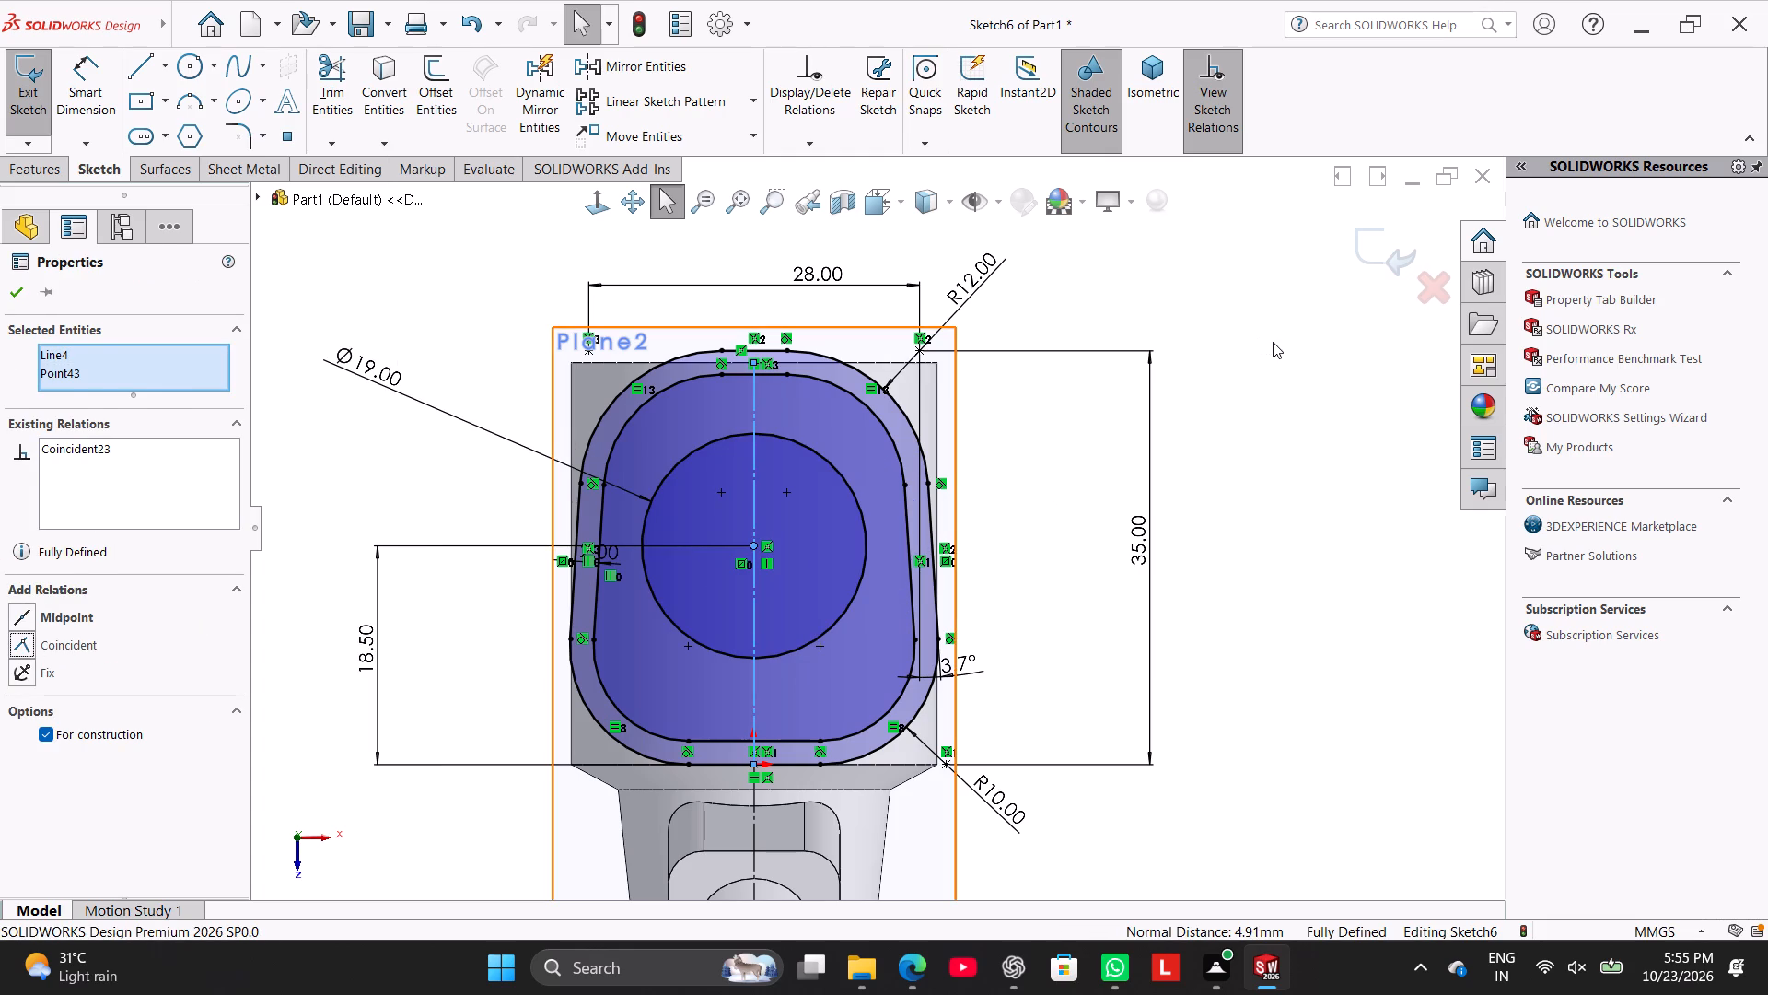
click(1273, 342)
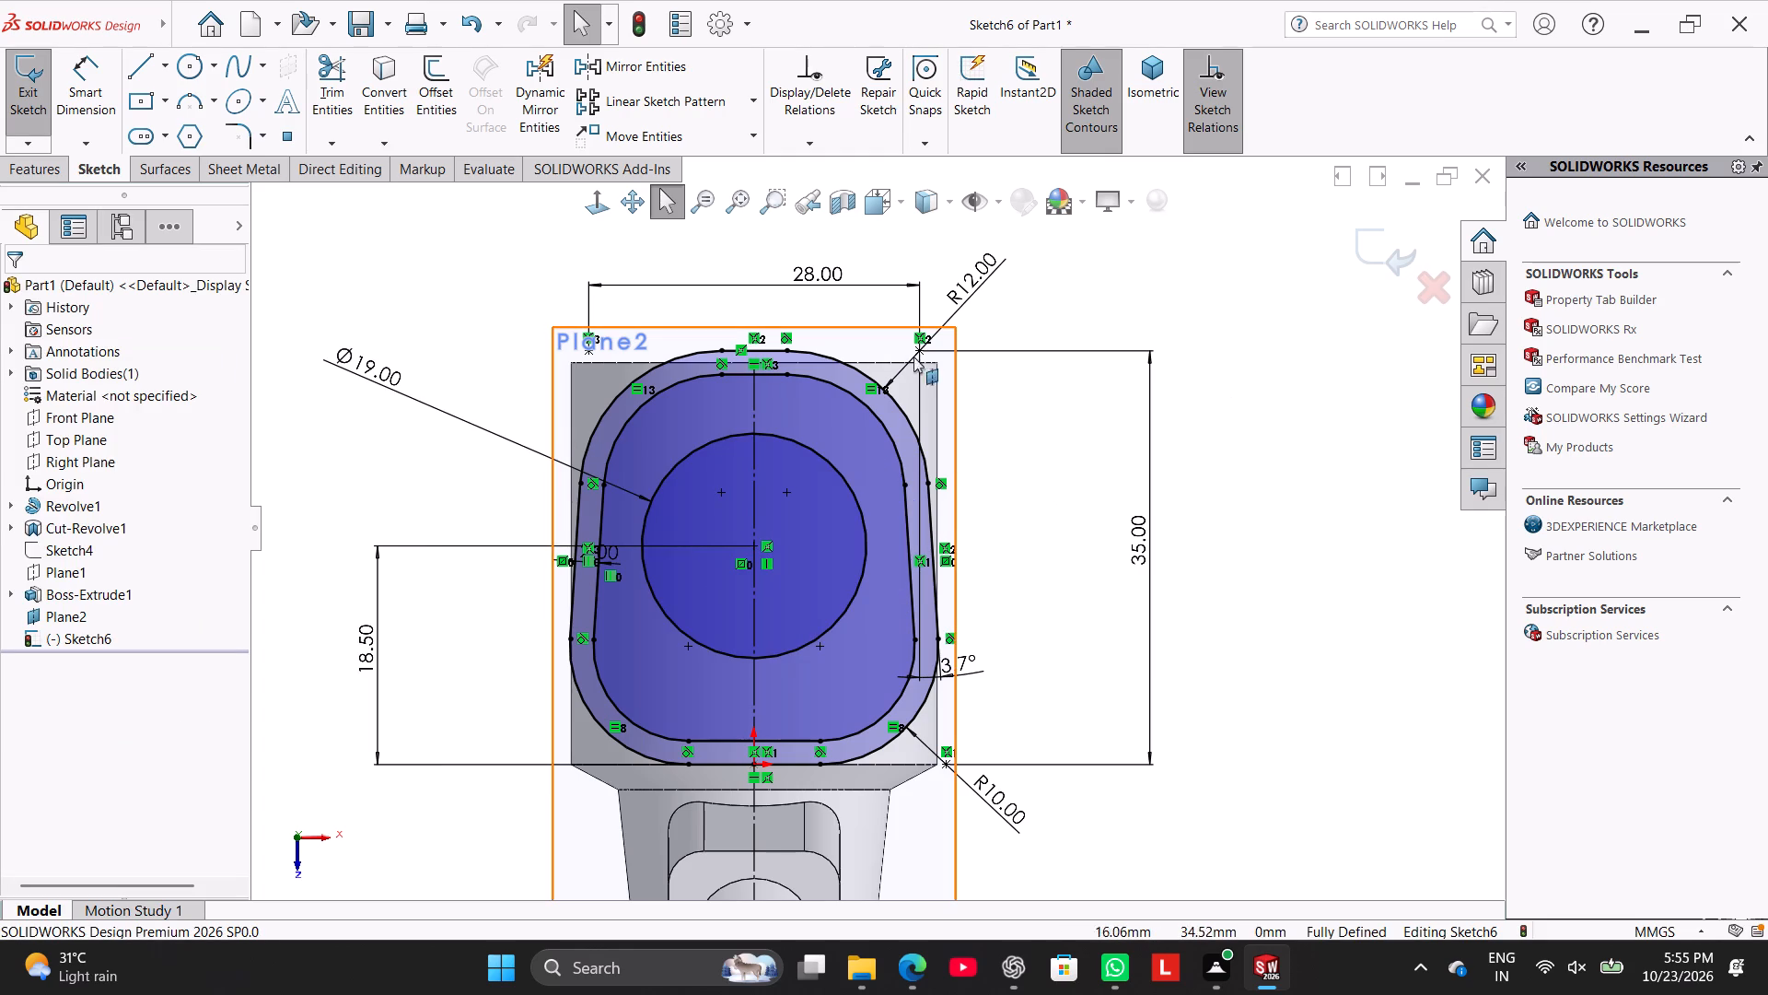
Extrude the region between the inner trapezoid outline and the circle toward the round body, blind, with depth 54-27 (27 mm), merging the result.
click(33, 175)
click(39, 118)
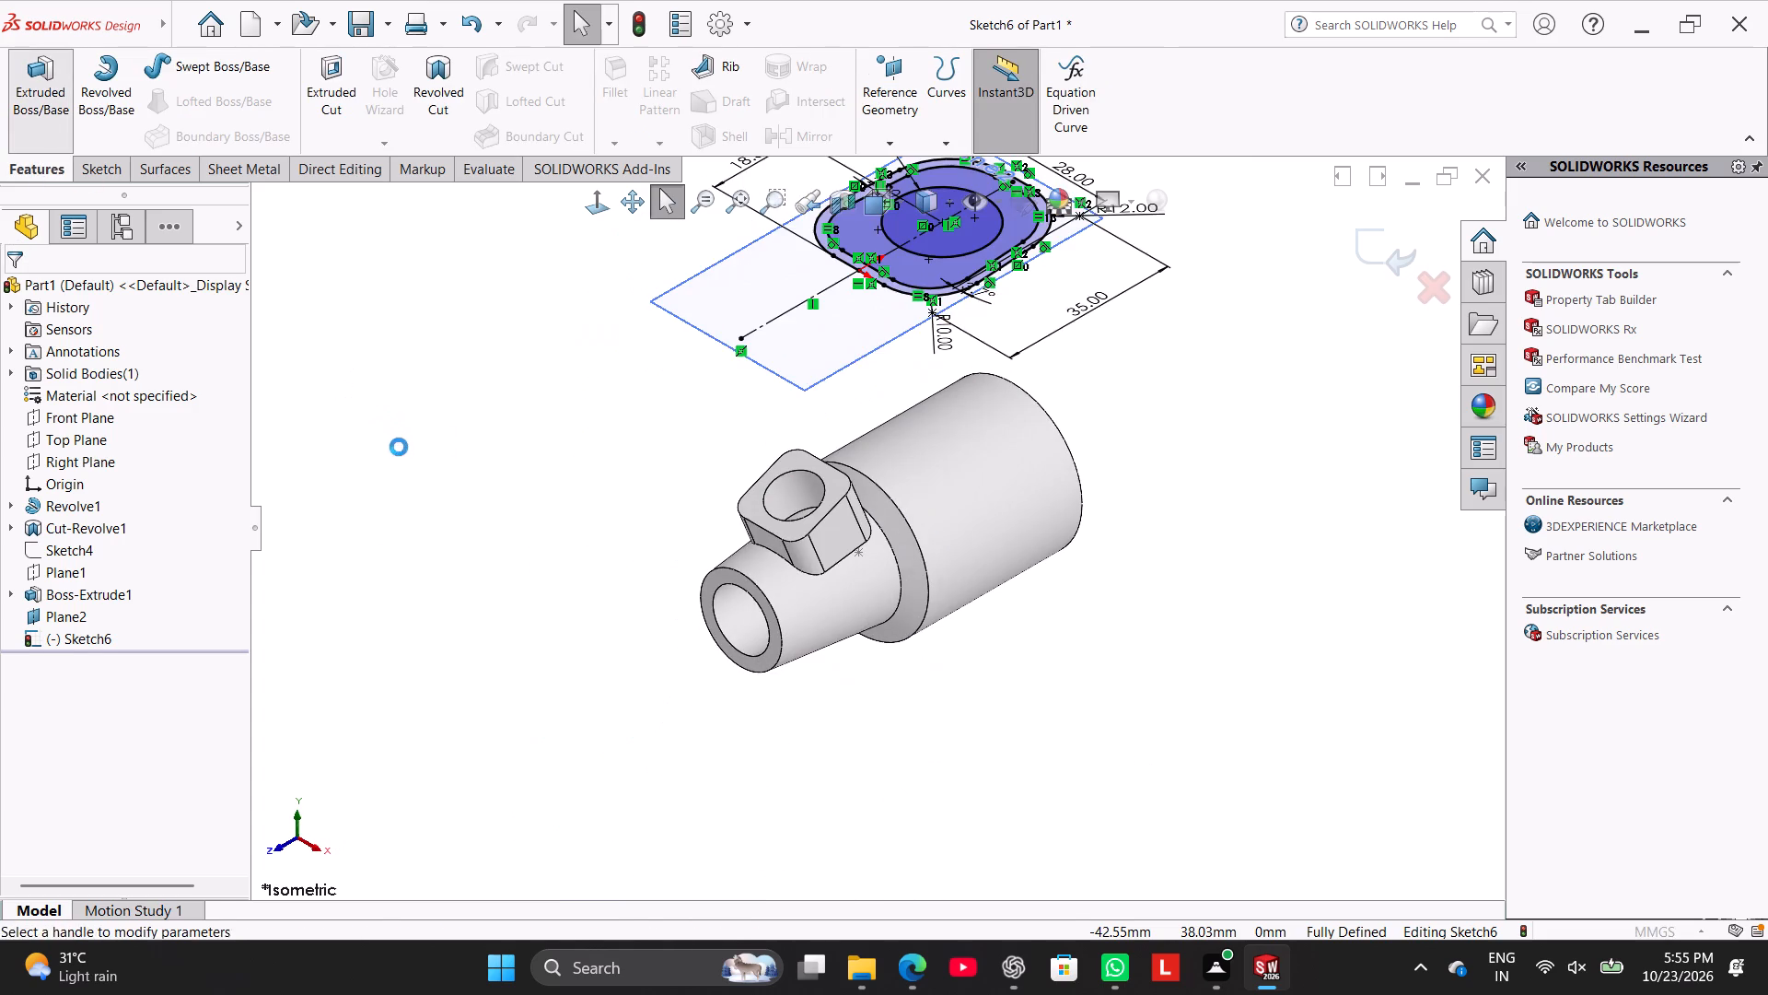
scroll(980, 314, up, 1)
scroll(948, 309, down, 4)
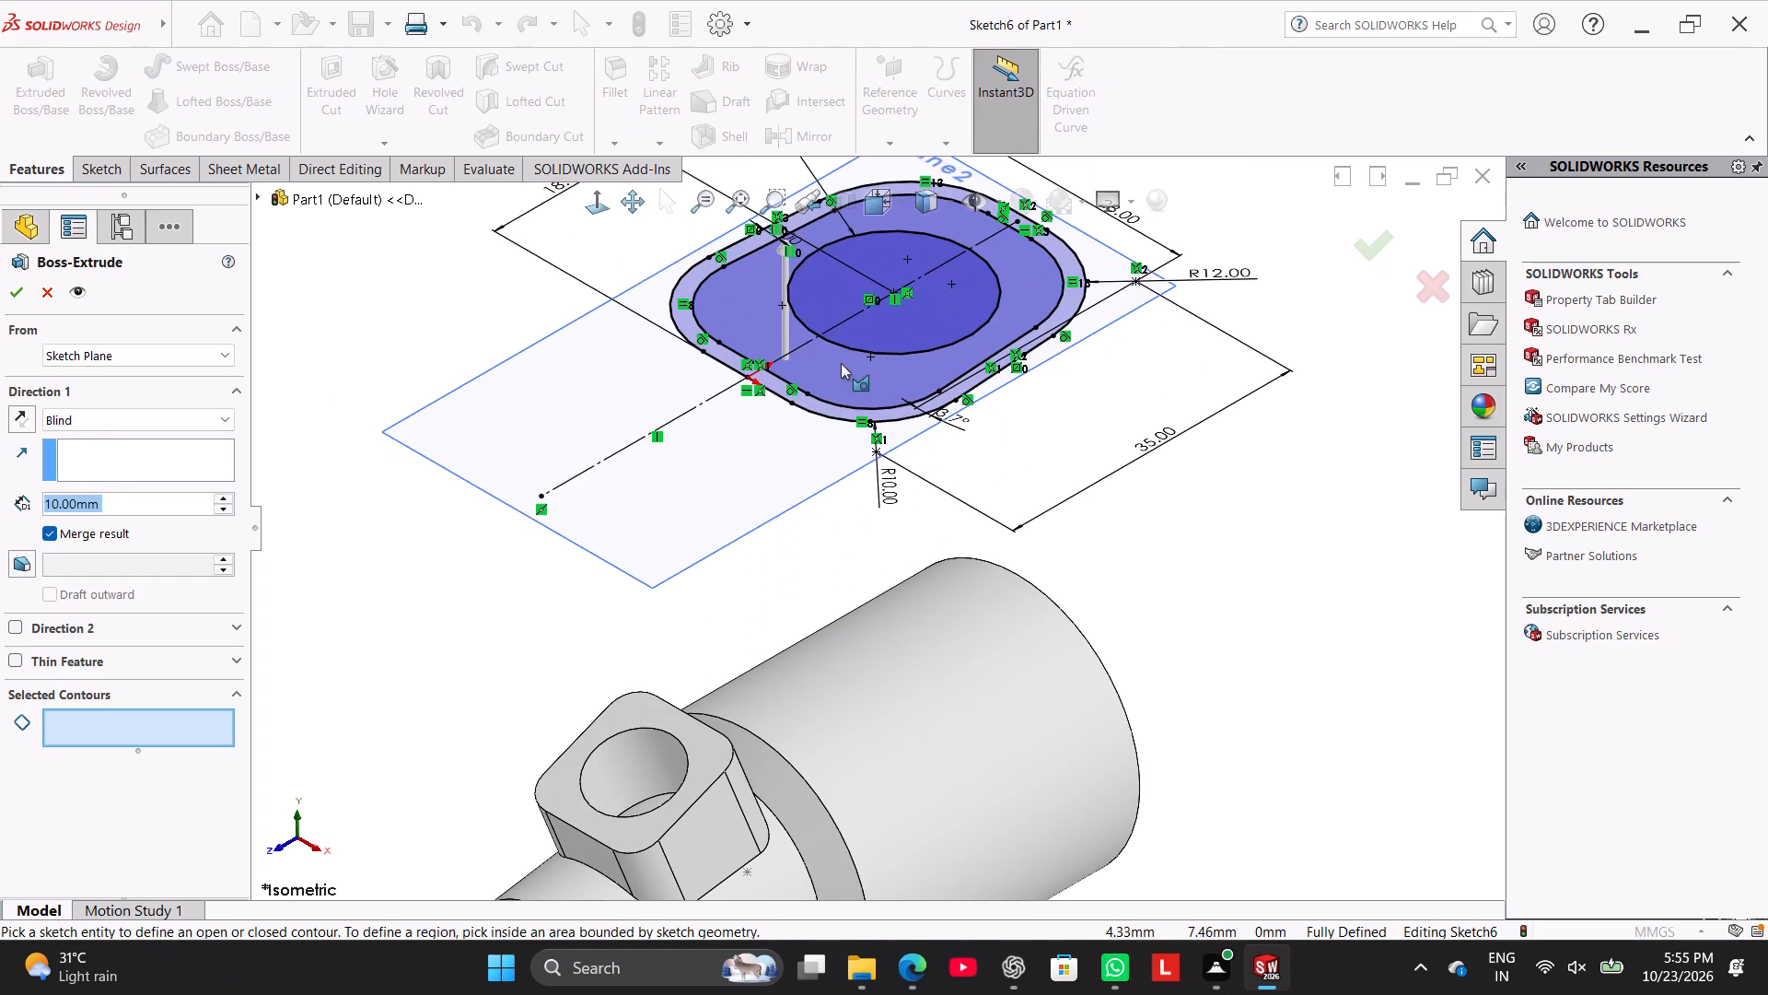
click(841, 363)
scroll(682, 440, up, 2)
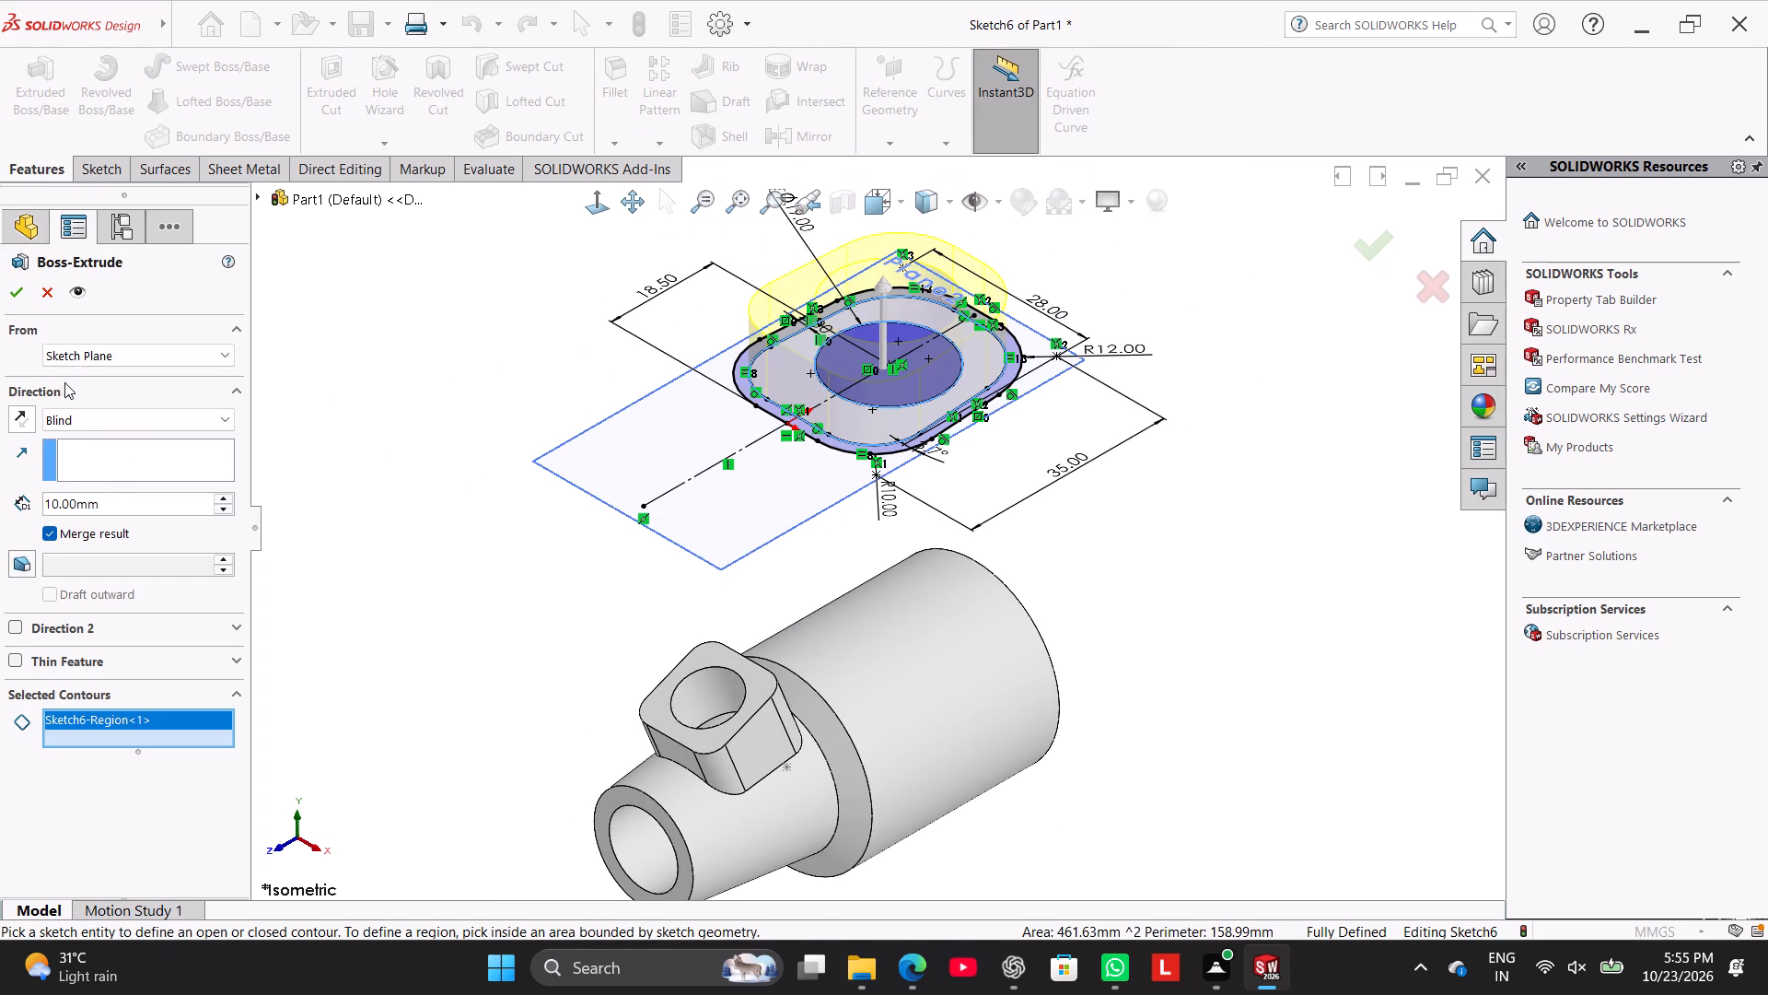
click(82, 352)
click(12, 355)
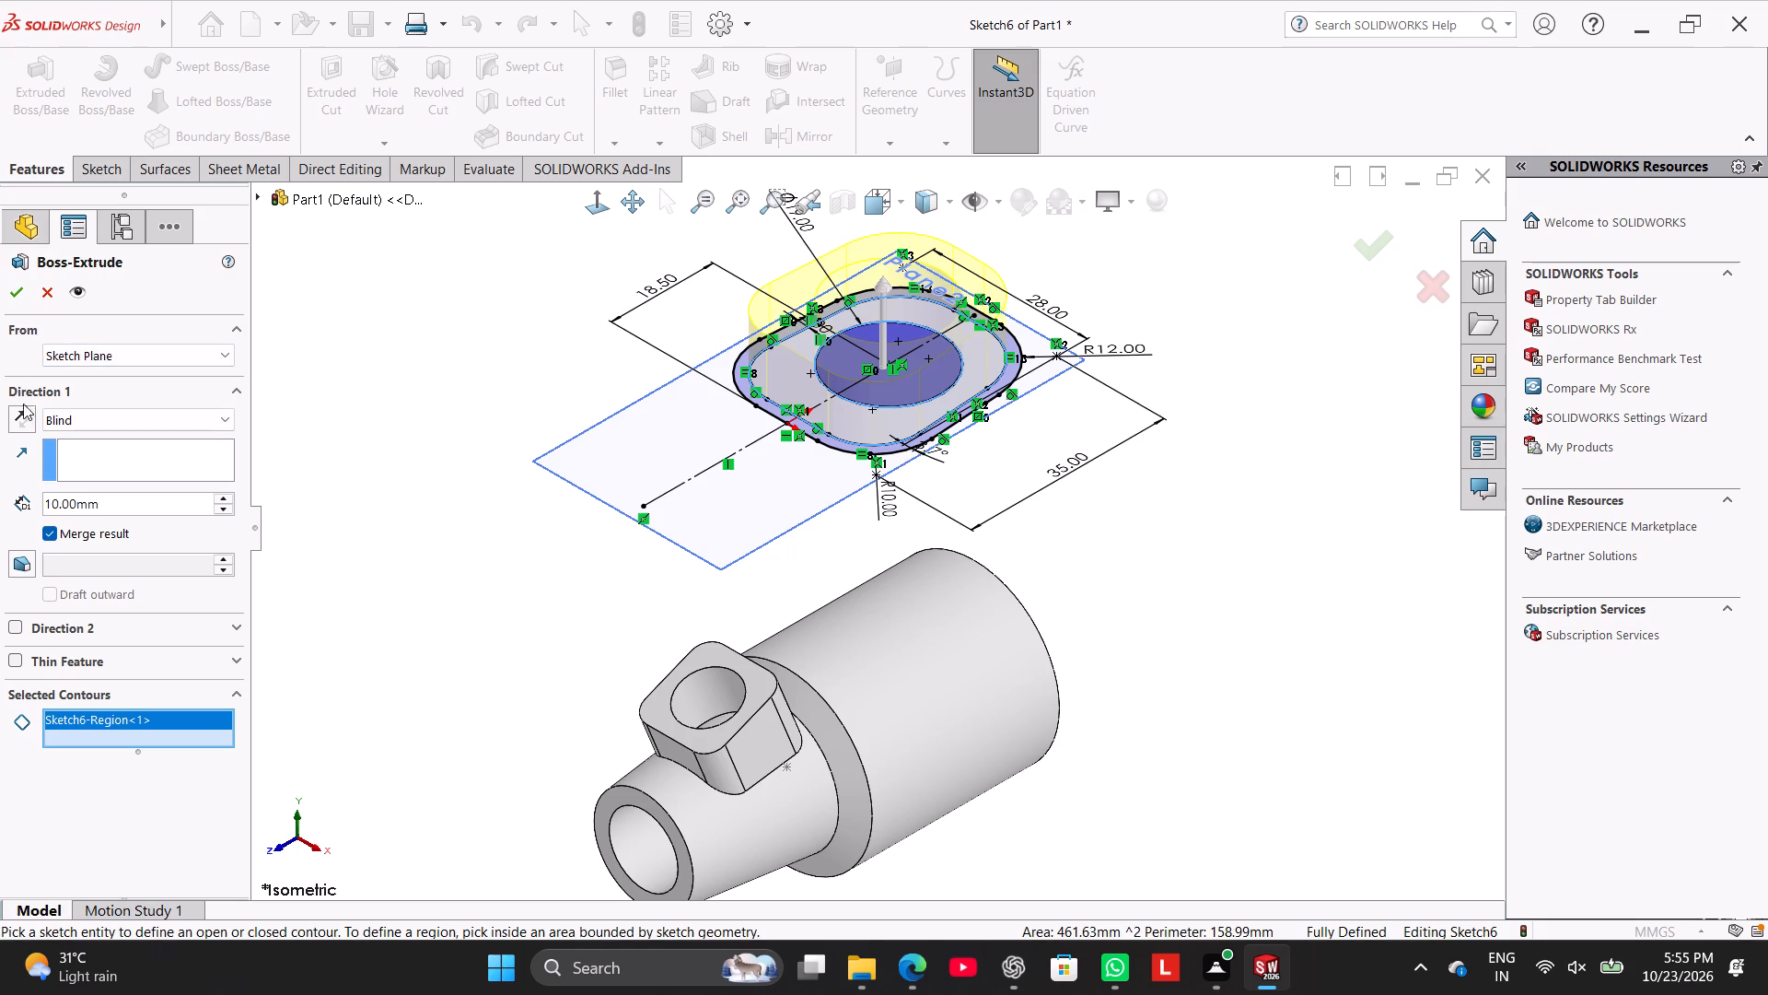
click(29, 422)
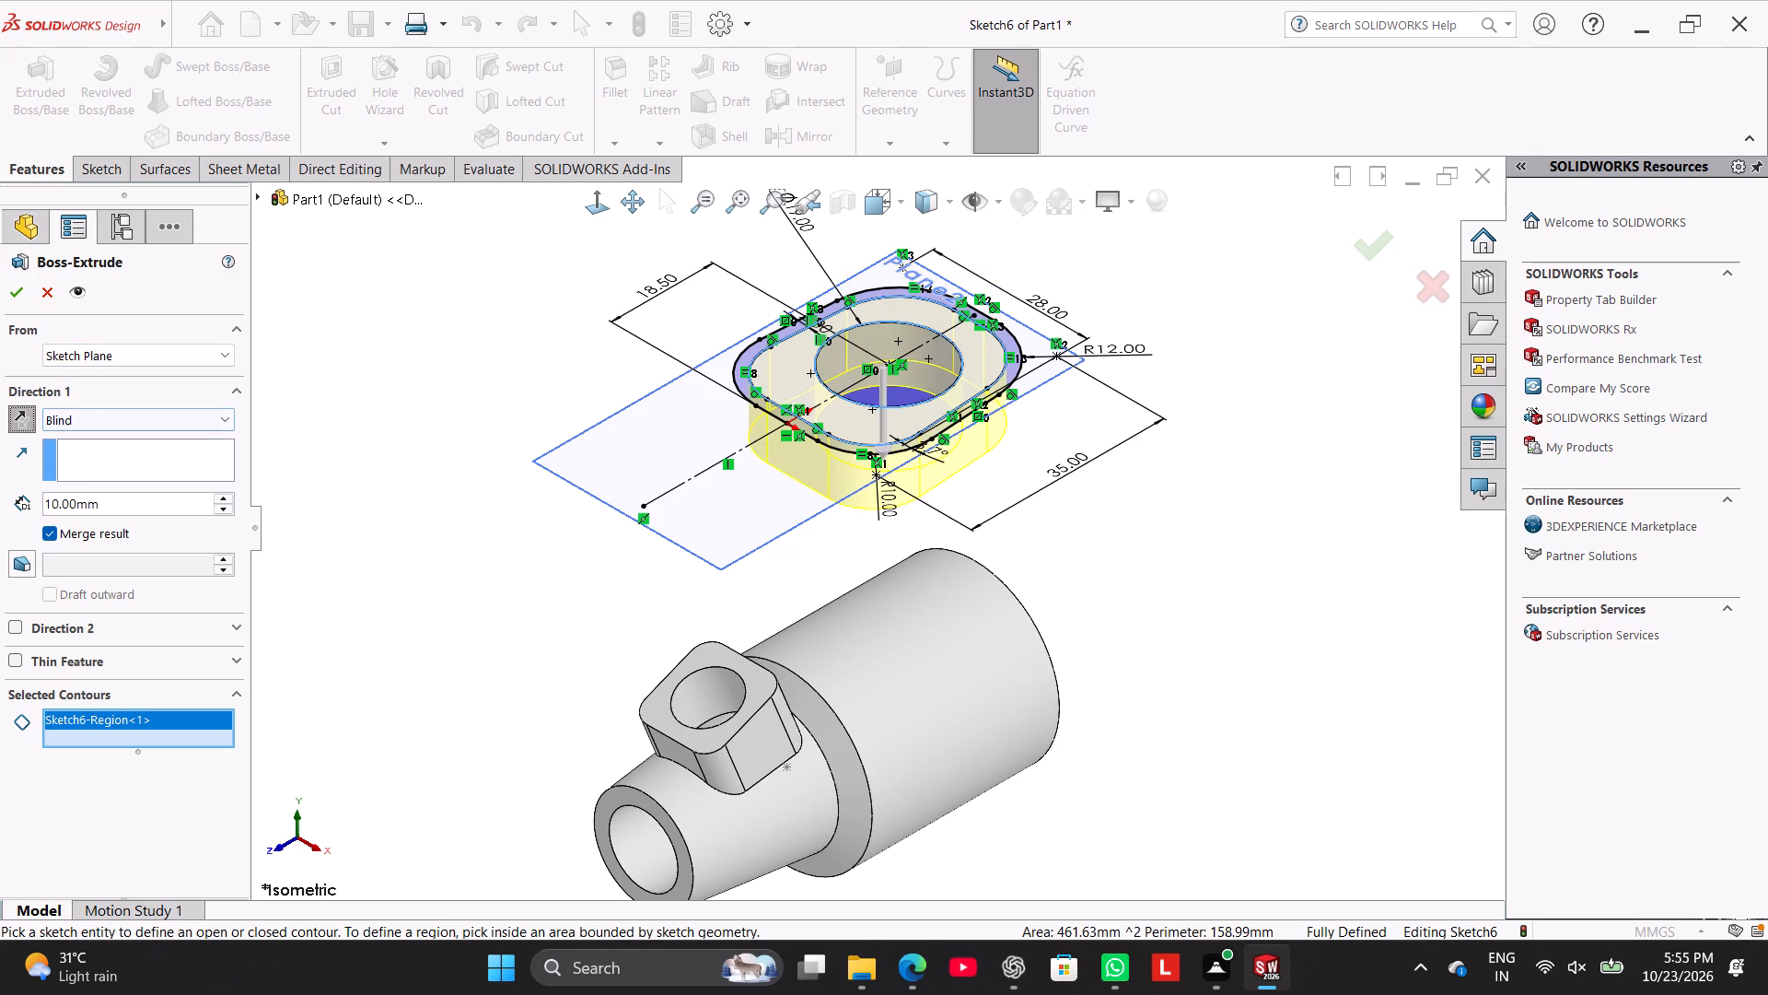
double_click(105, 508)
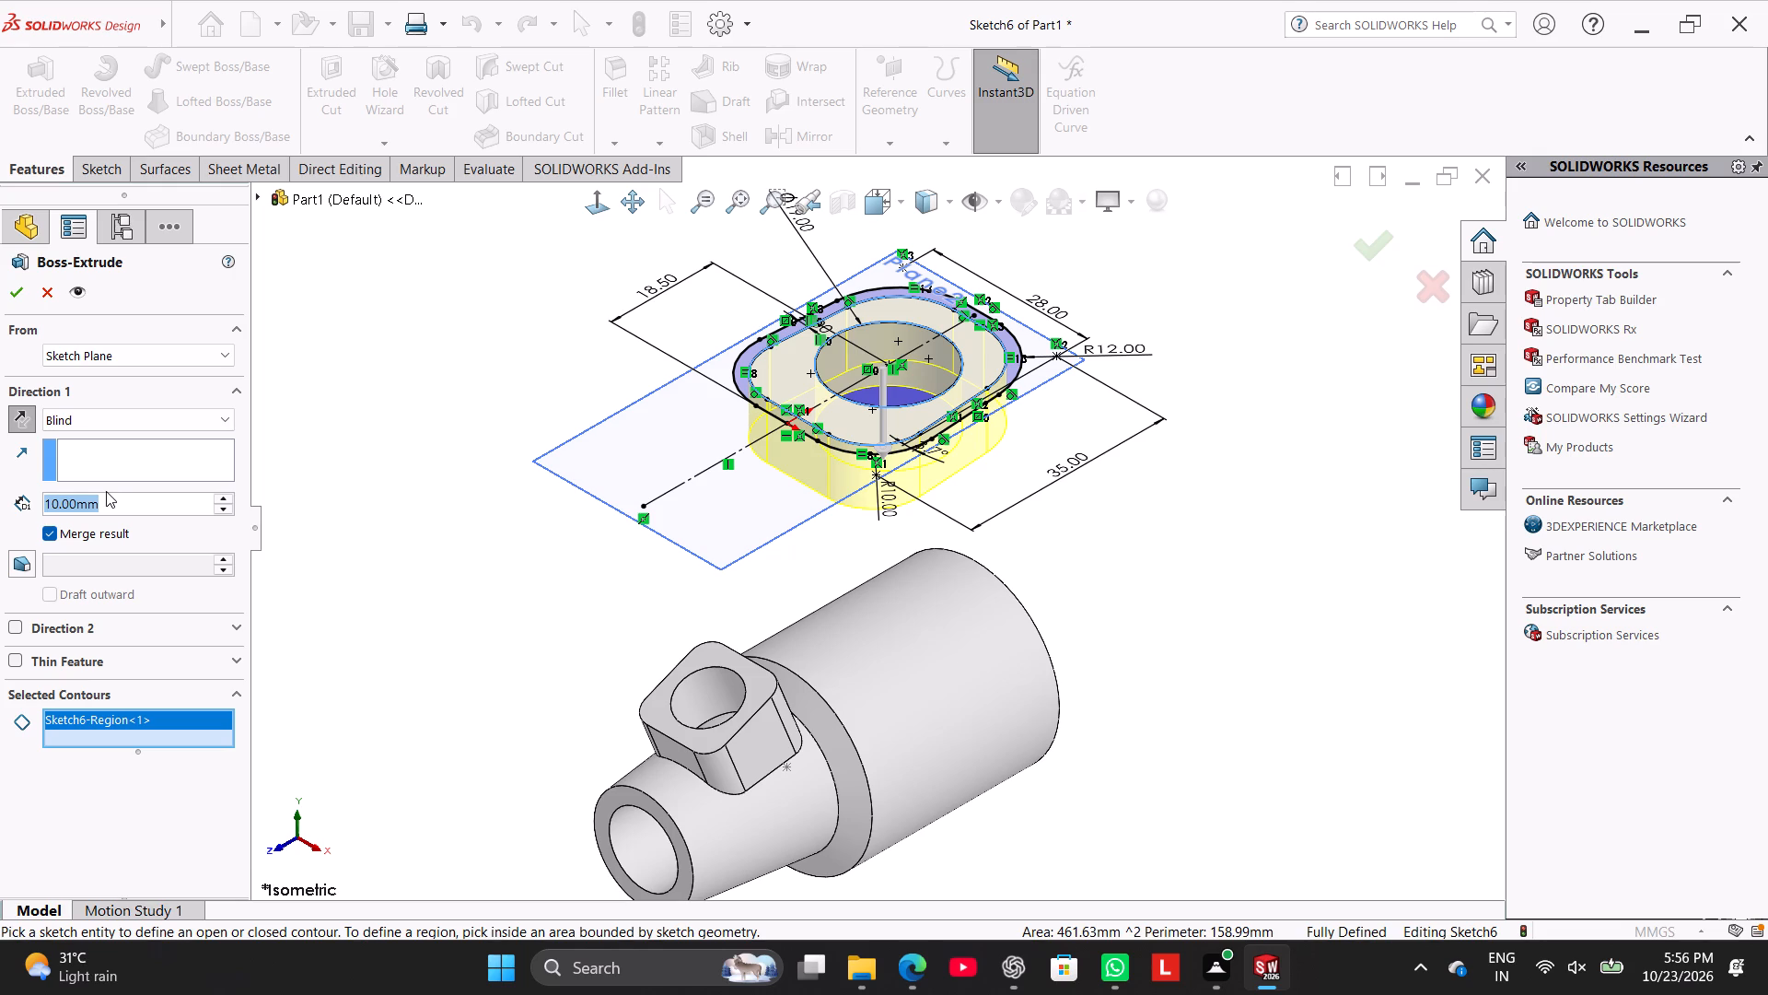
text(54)
key(minus)
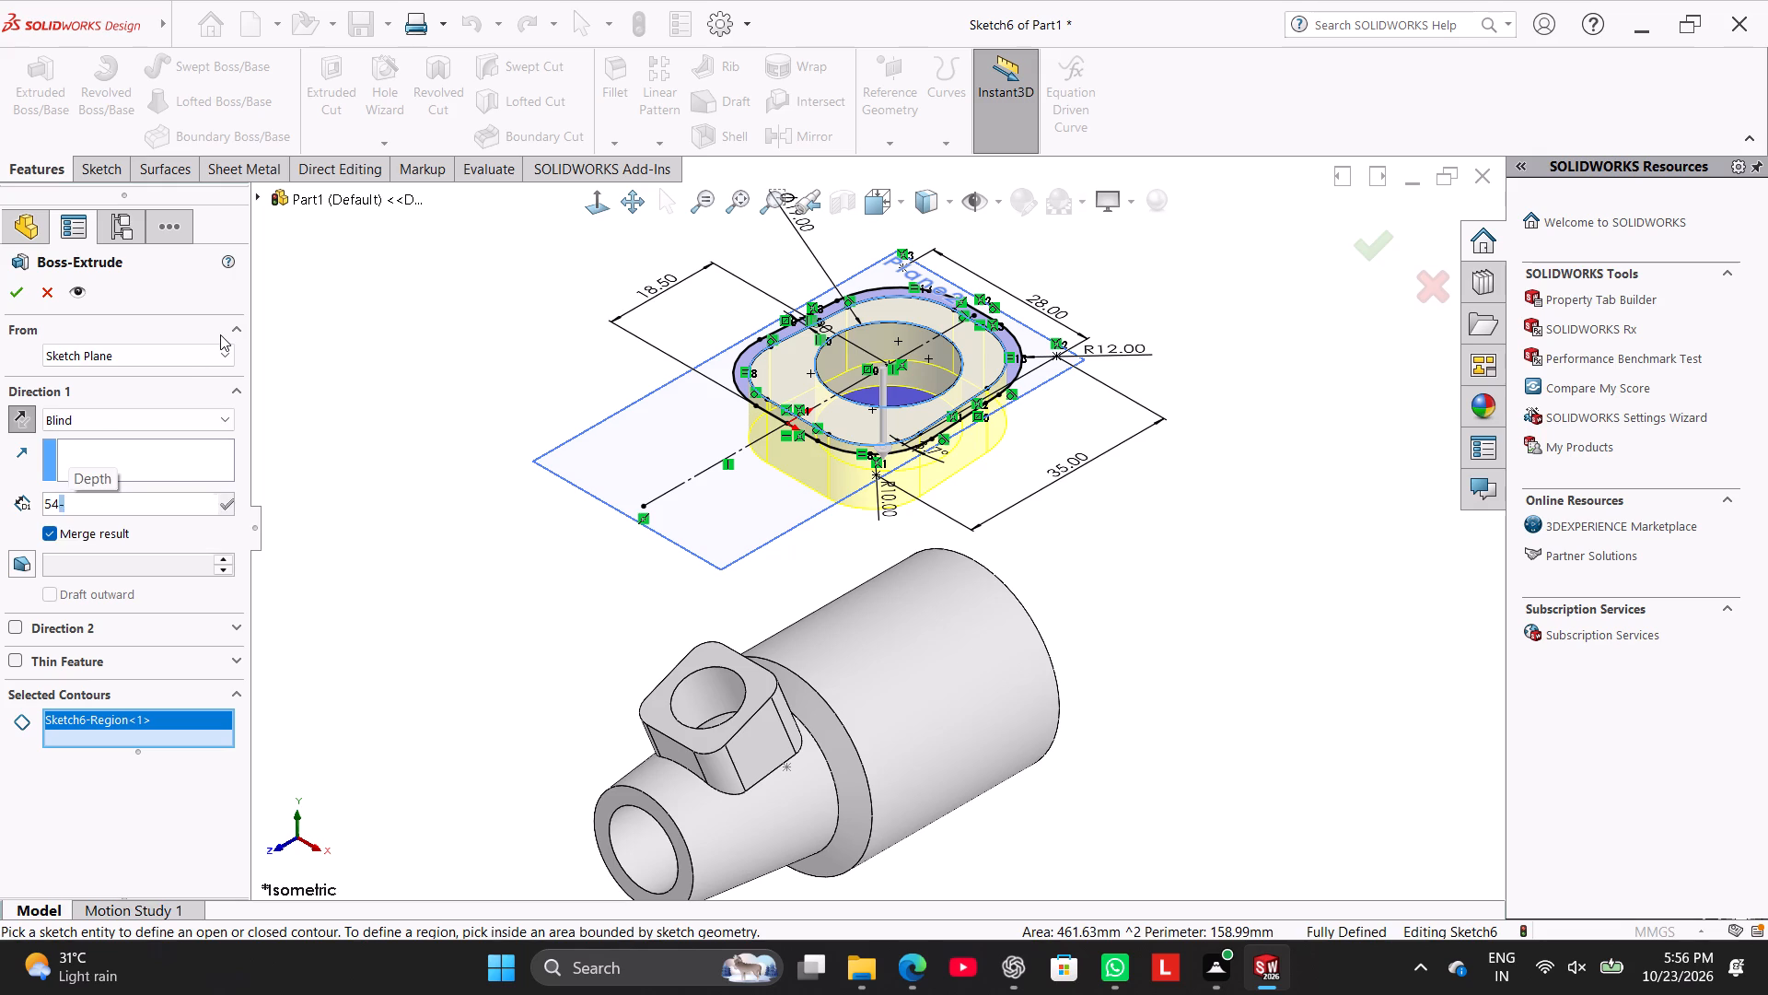
text(27)
key(Return)
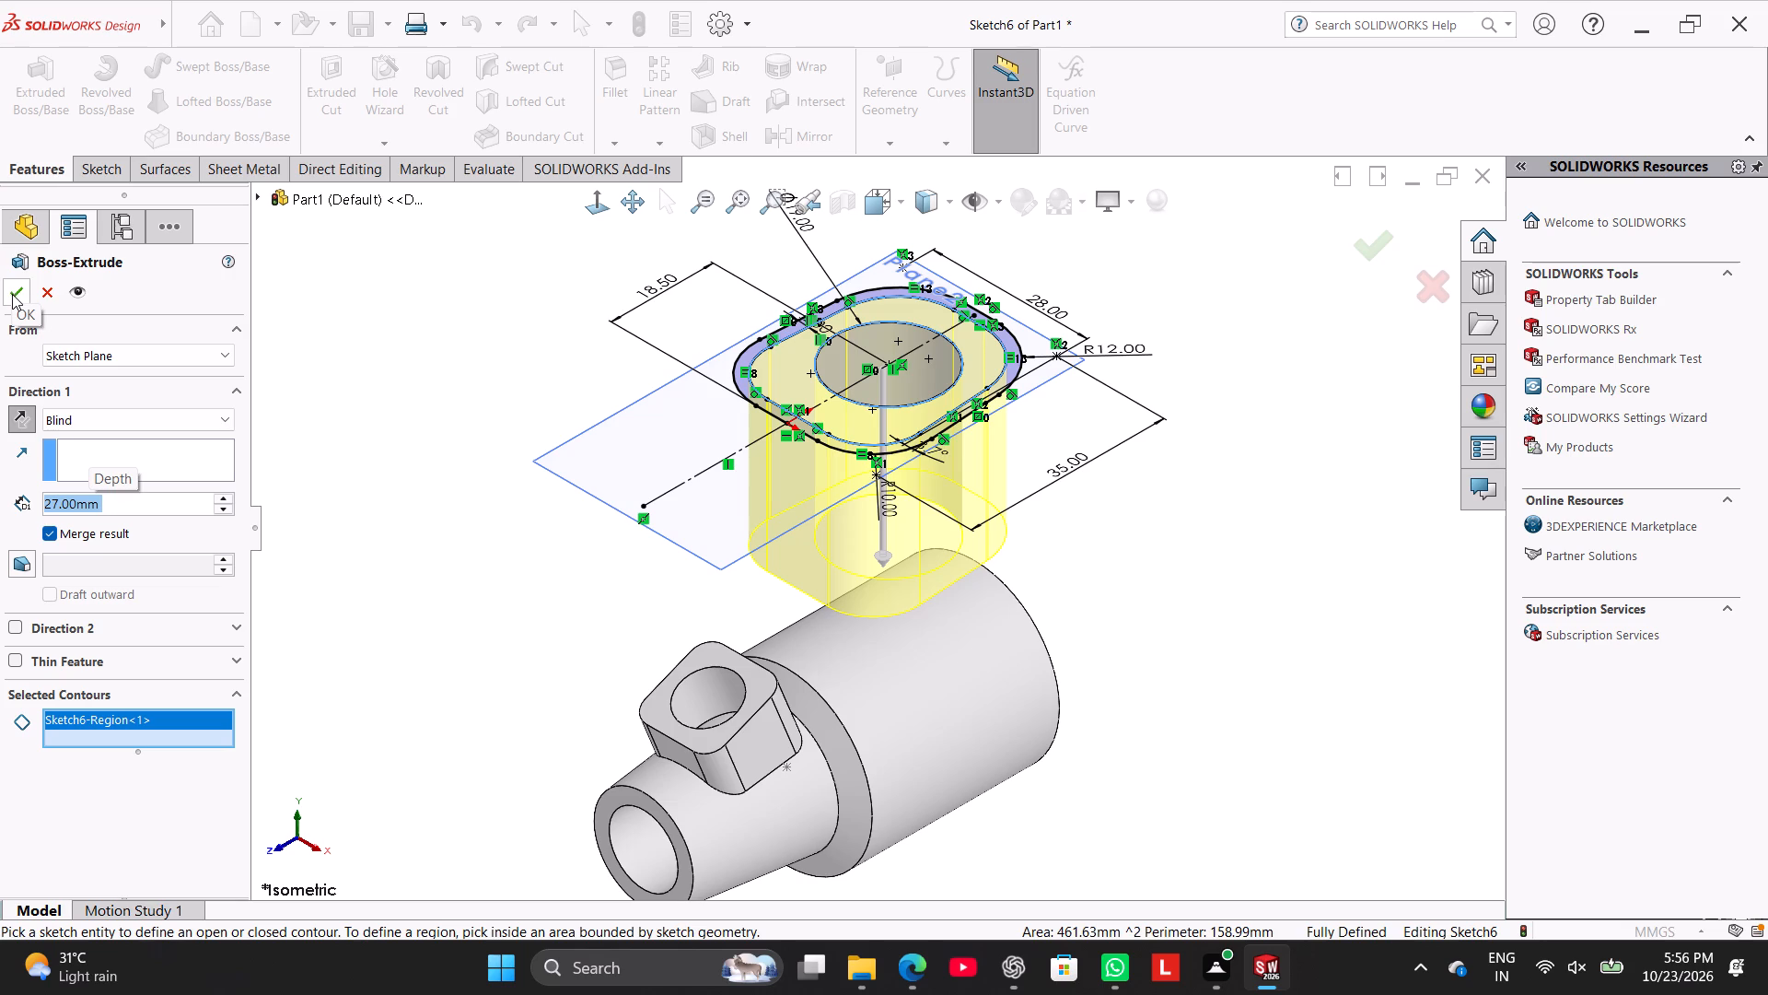
click(12, 294)
click(546, 521)
Start a sketch on the underside face of the new hollow boss and convert the face's outer outline into sketch entities.
middle_drag(543, 568, 514, 558)
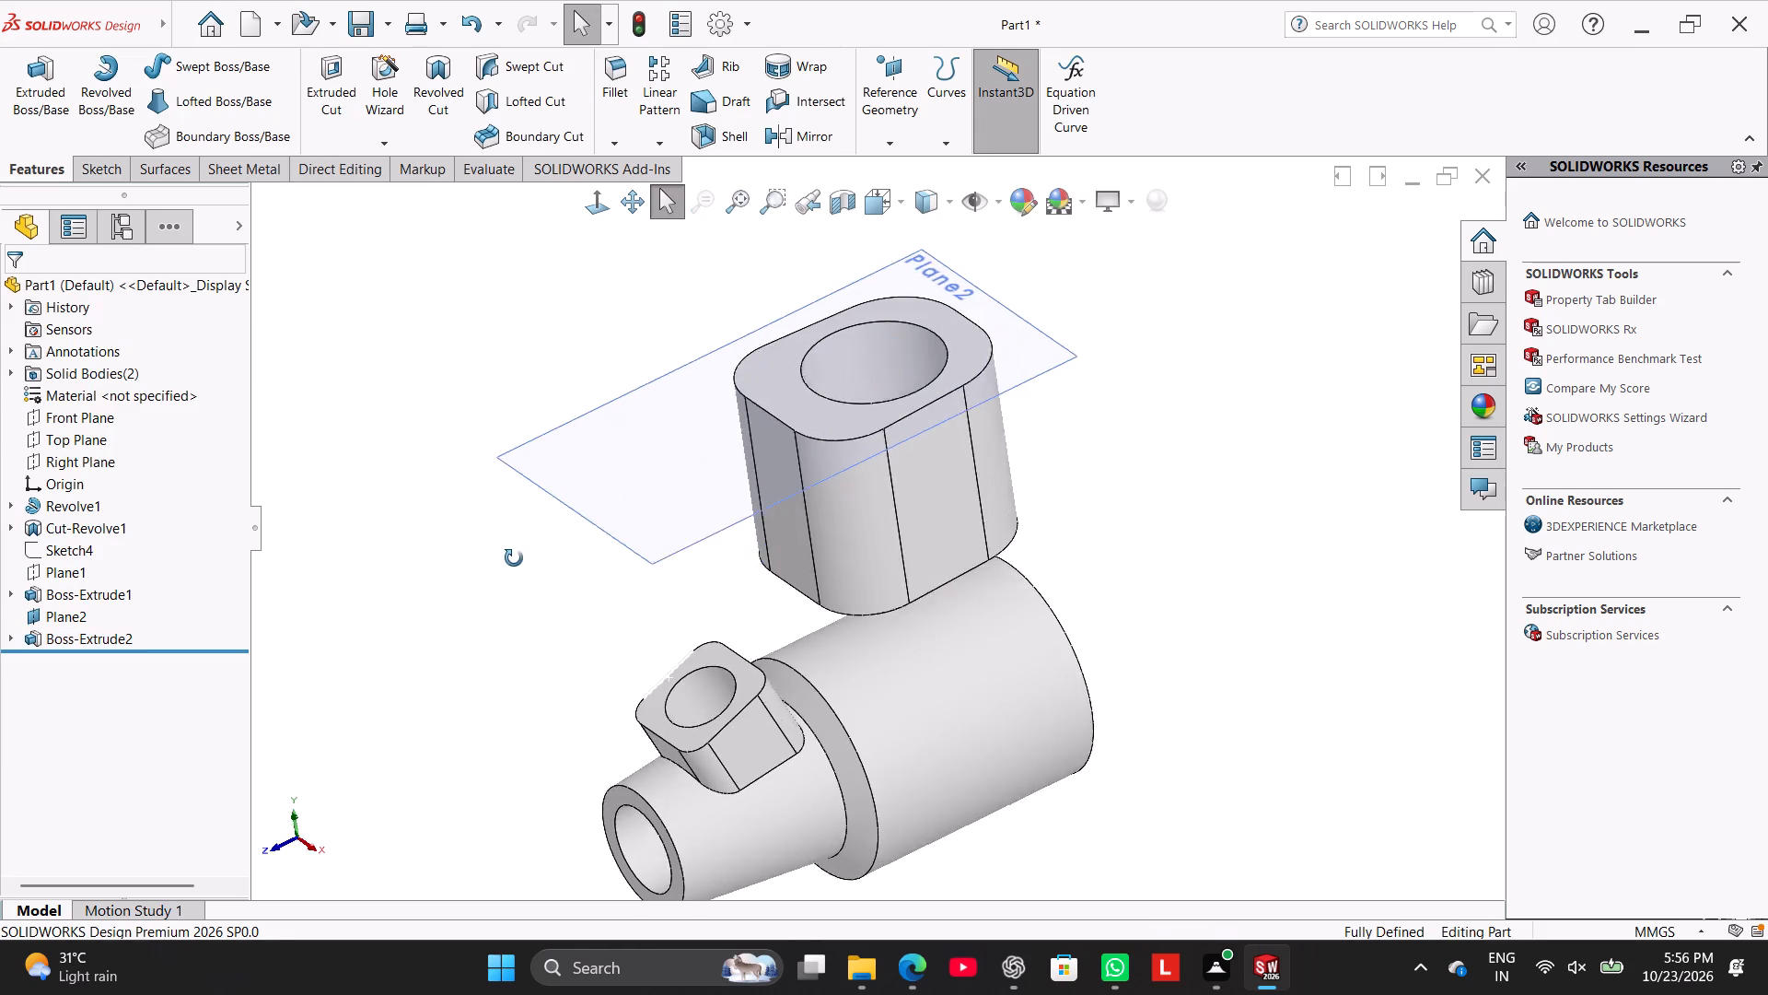
middle_drag(514, 558, 460, 475)
middle_drag(680, 486, 593, 285)
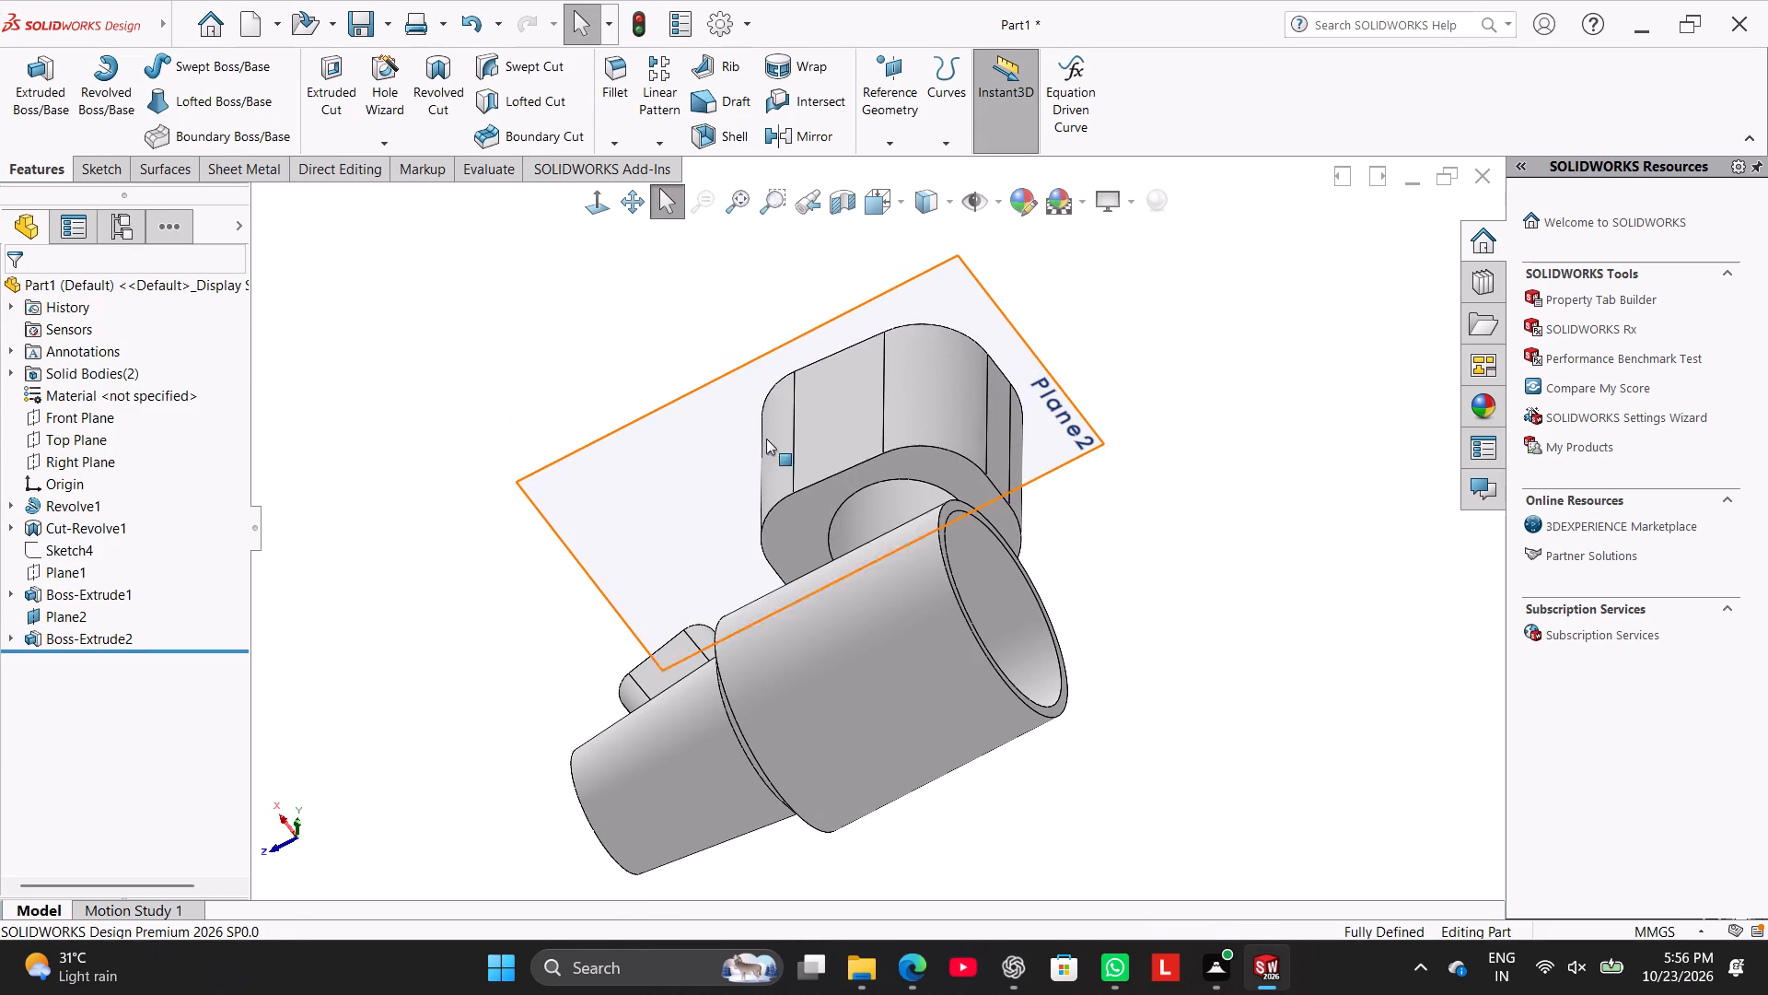
right_click(809, 496)
click(849, 466)
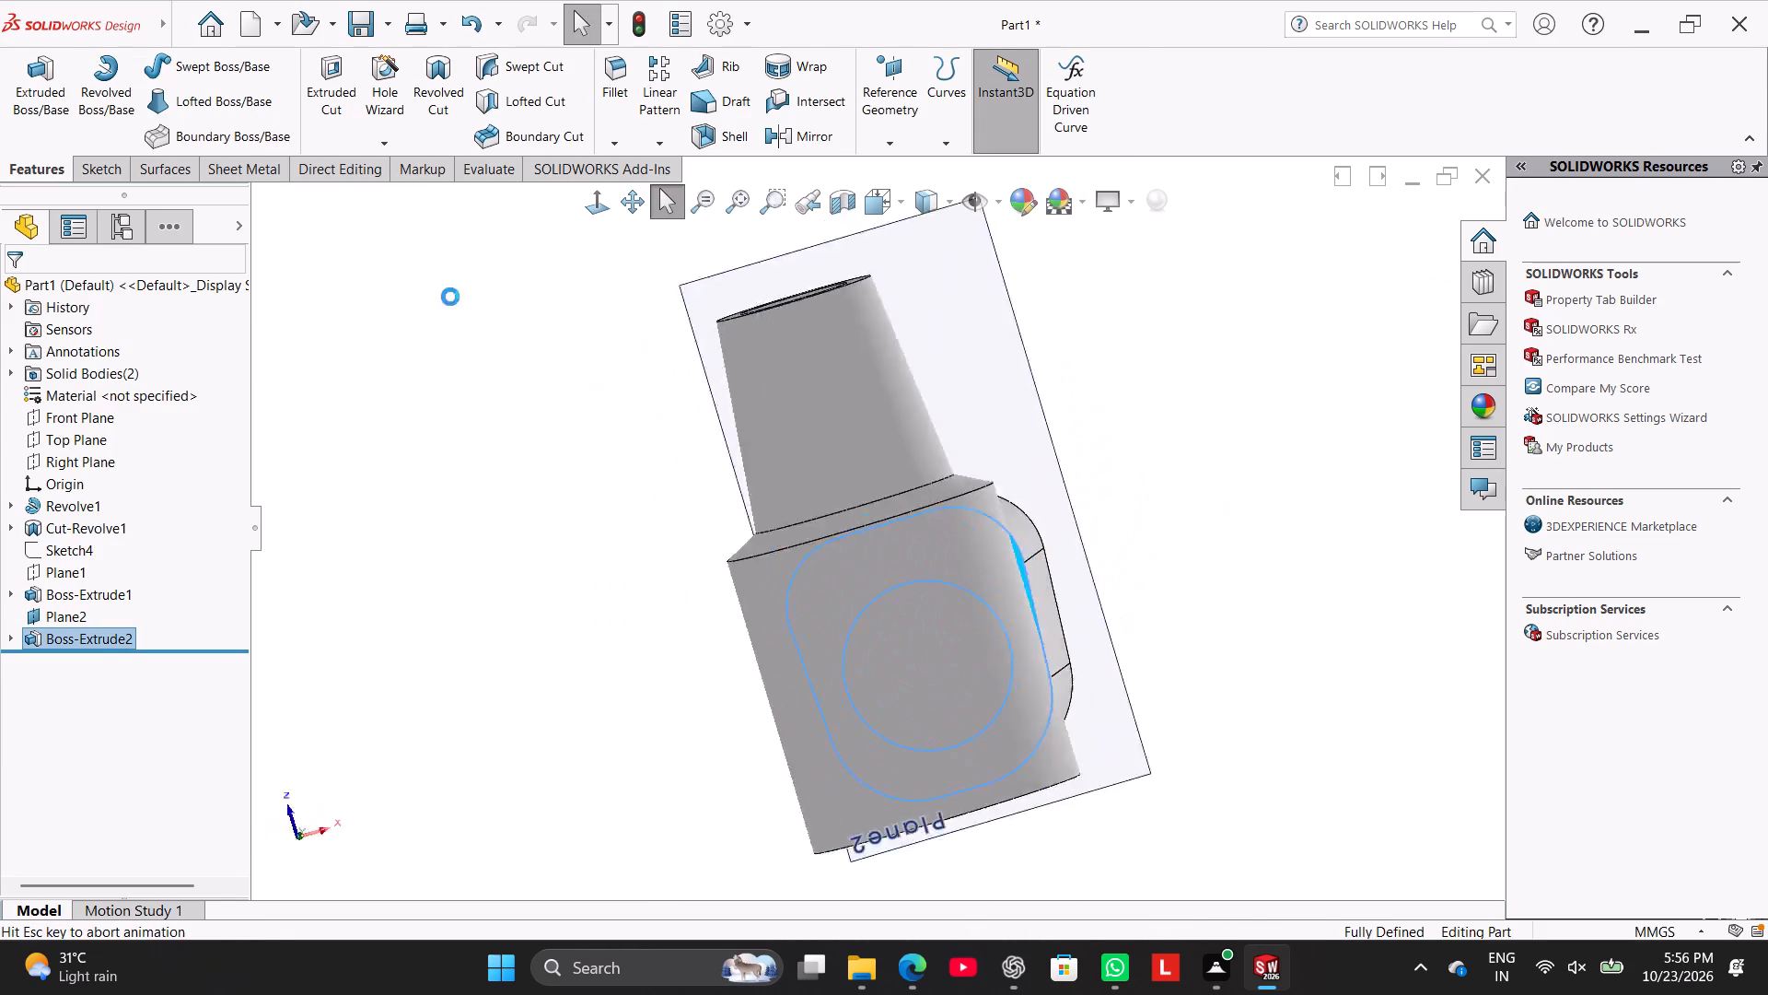
click(401, 91)
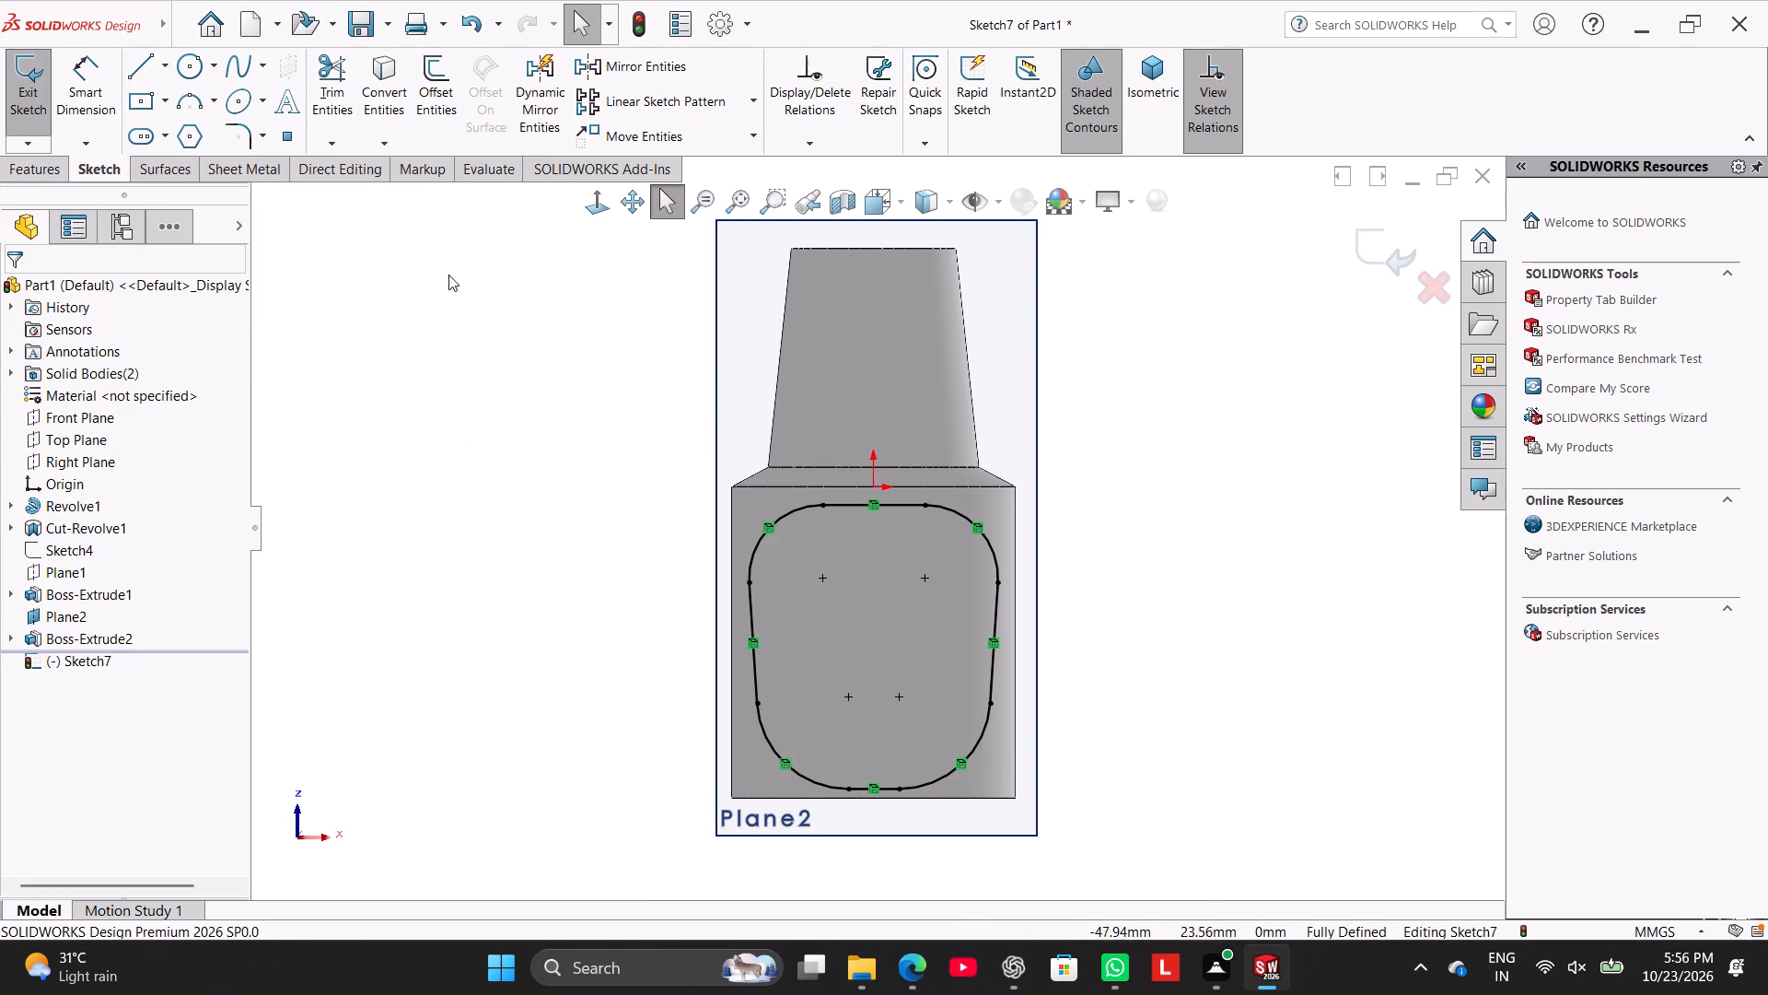
Extrude the converted outline Up To Next onto the round body with a 6° inward draft, merging the result.
middle_drag(499, 323, 624, 624)
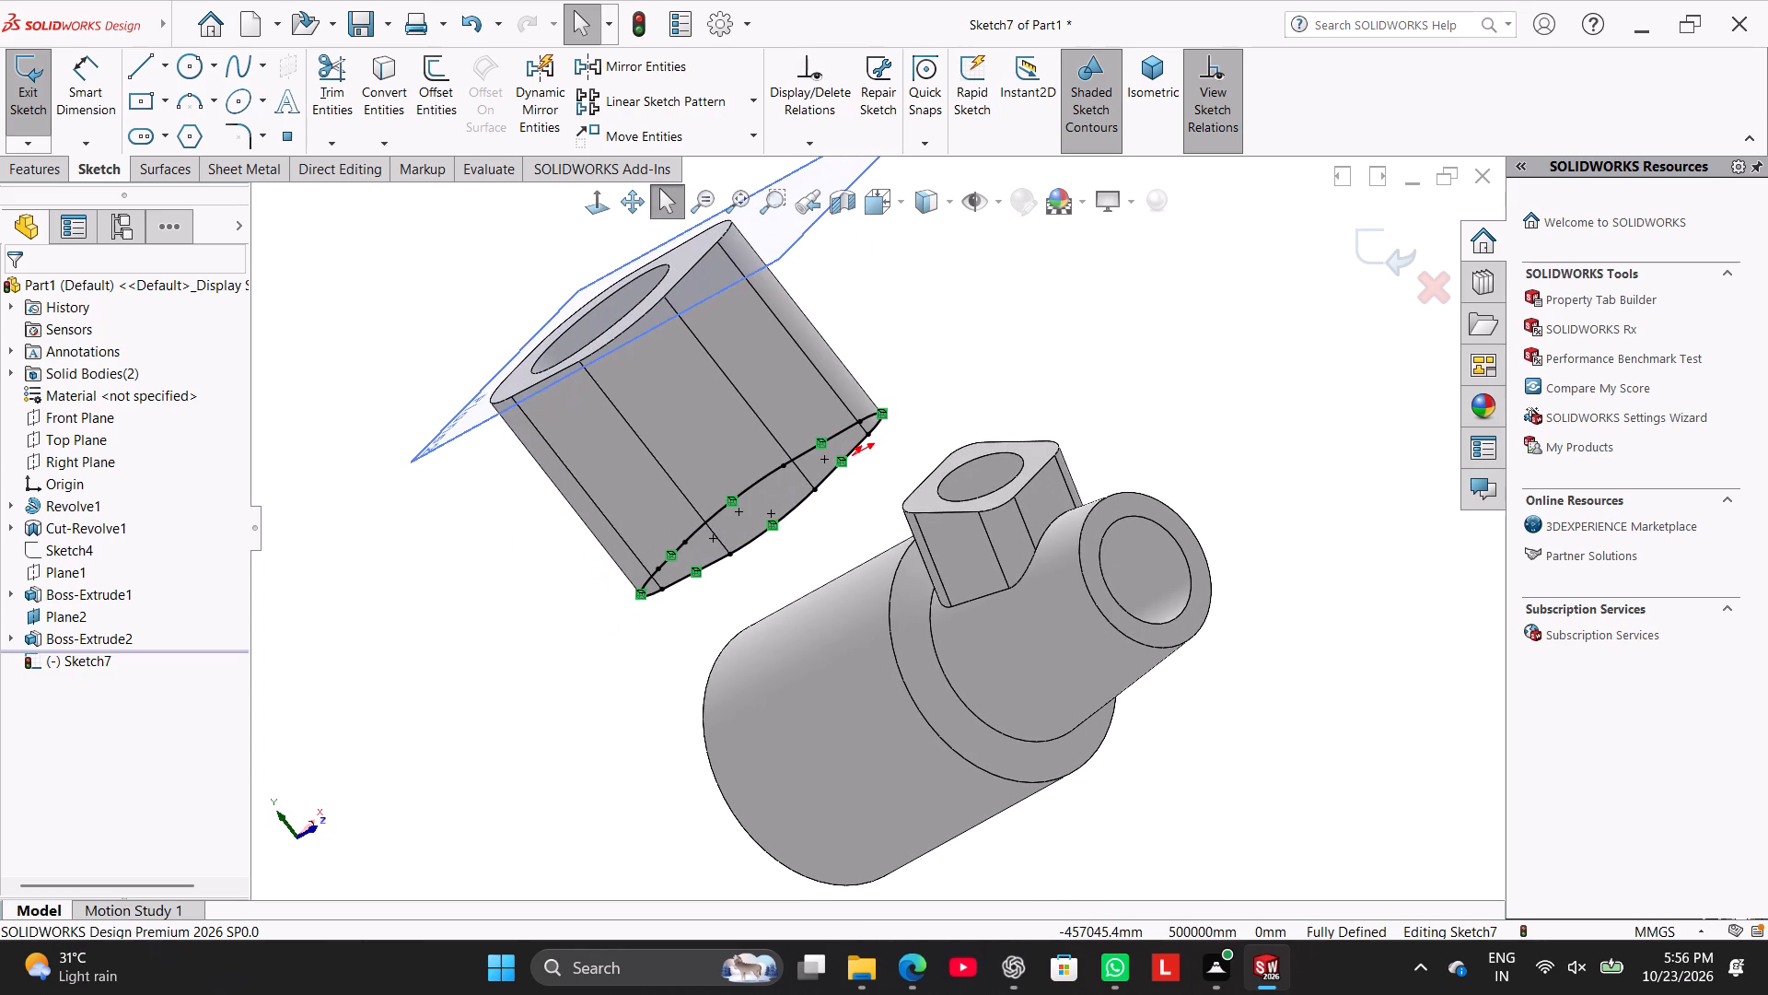
click(46, 172)
click(29, 106)
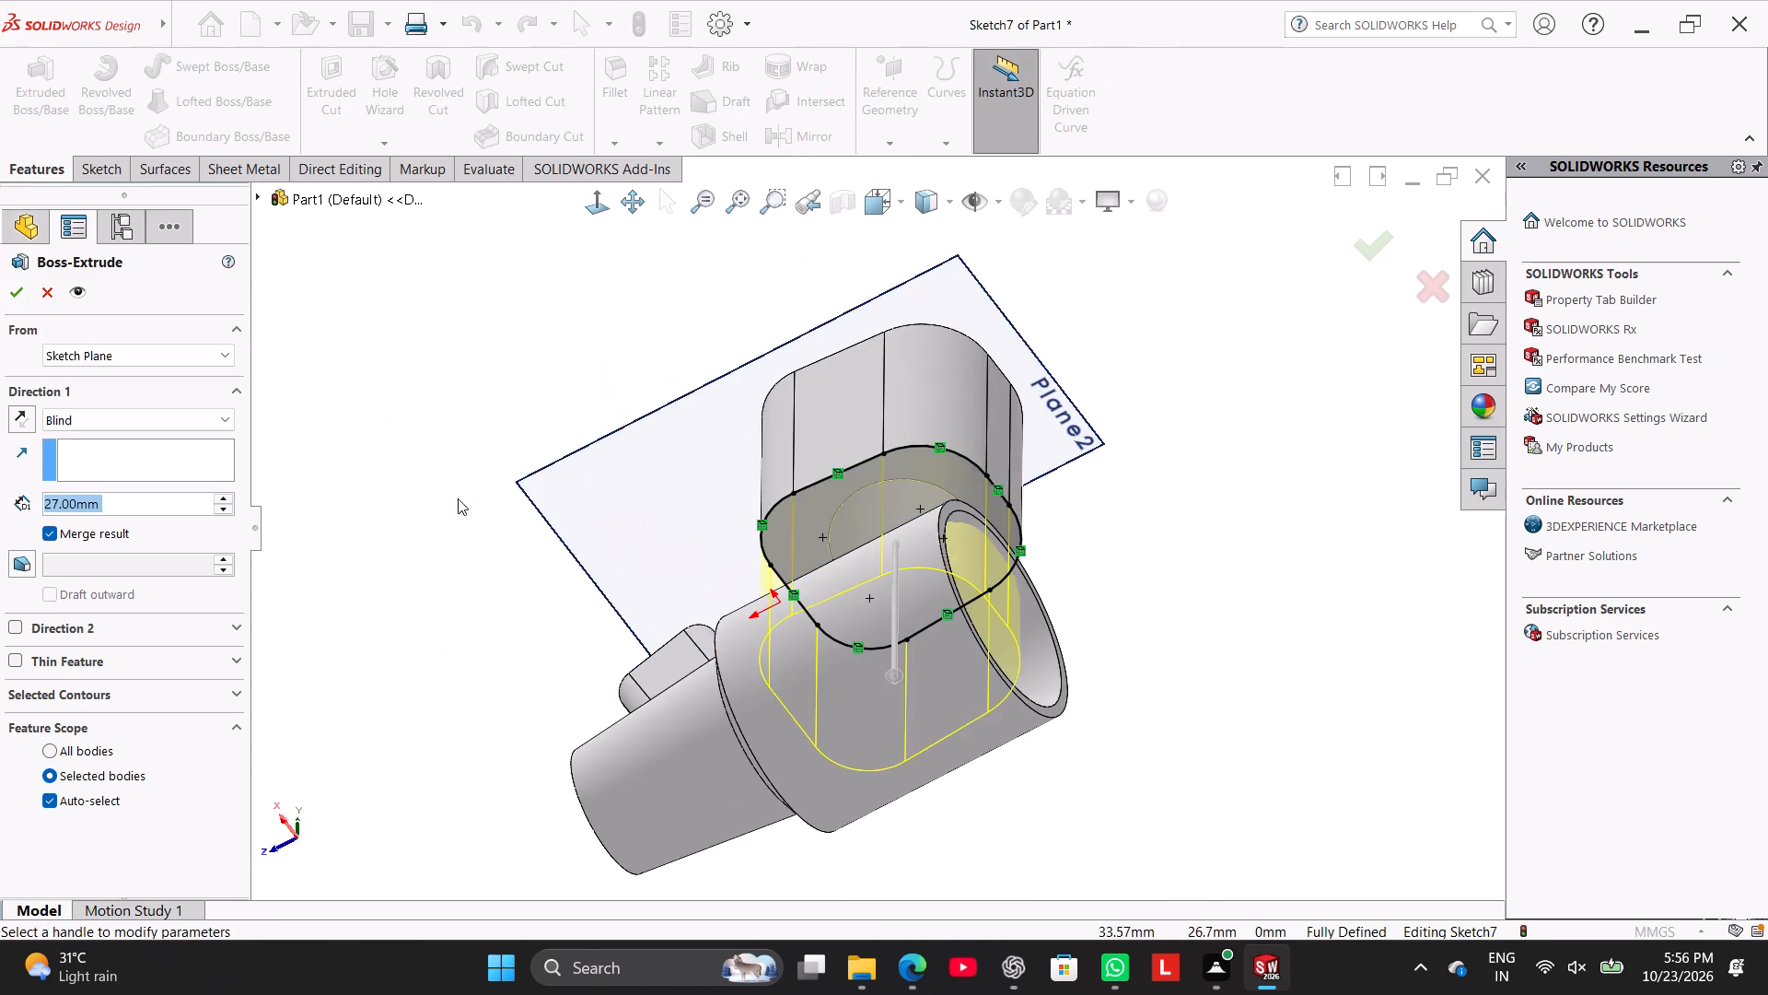
middle_drag(417, 403, 487, 620)
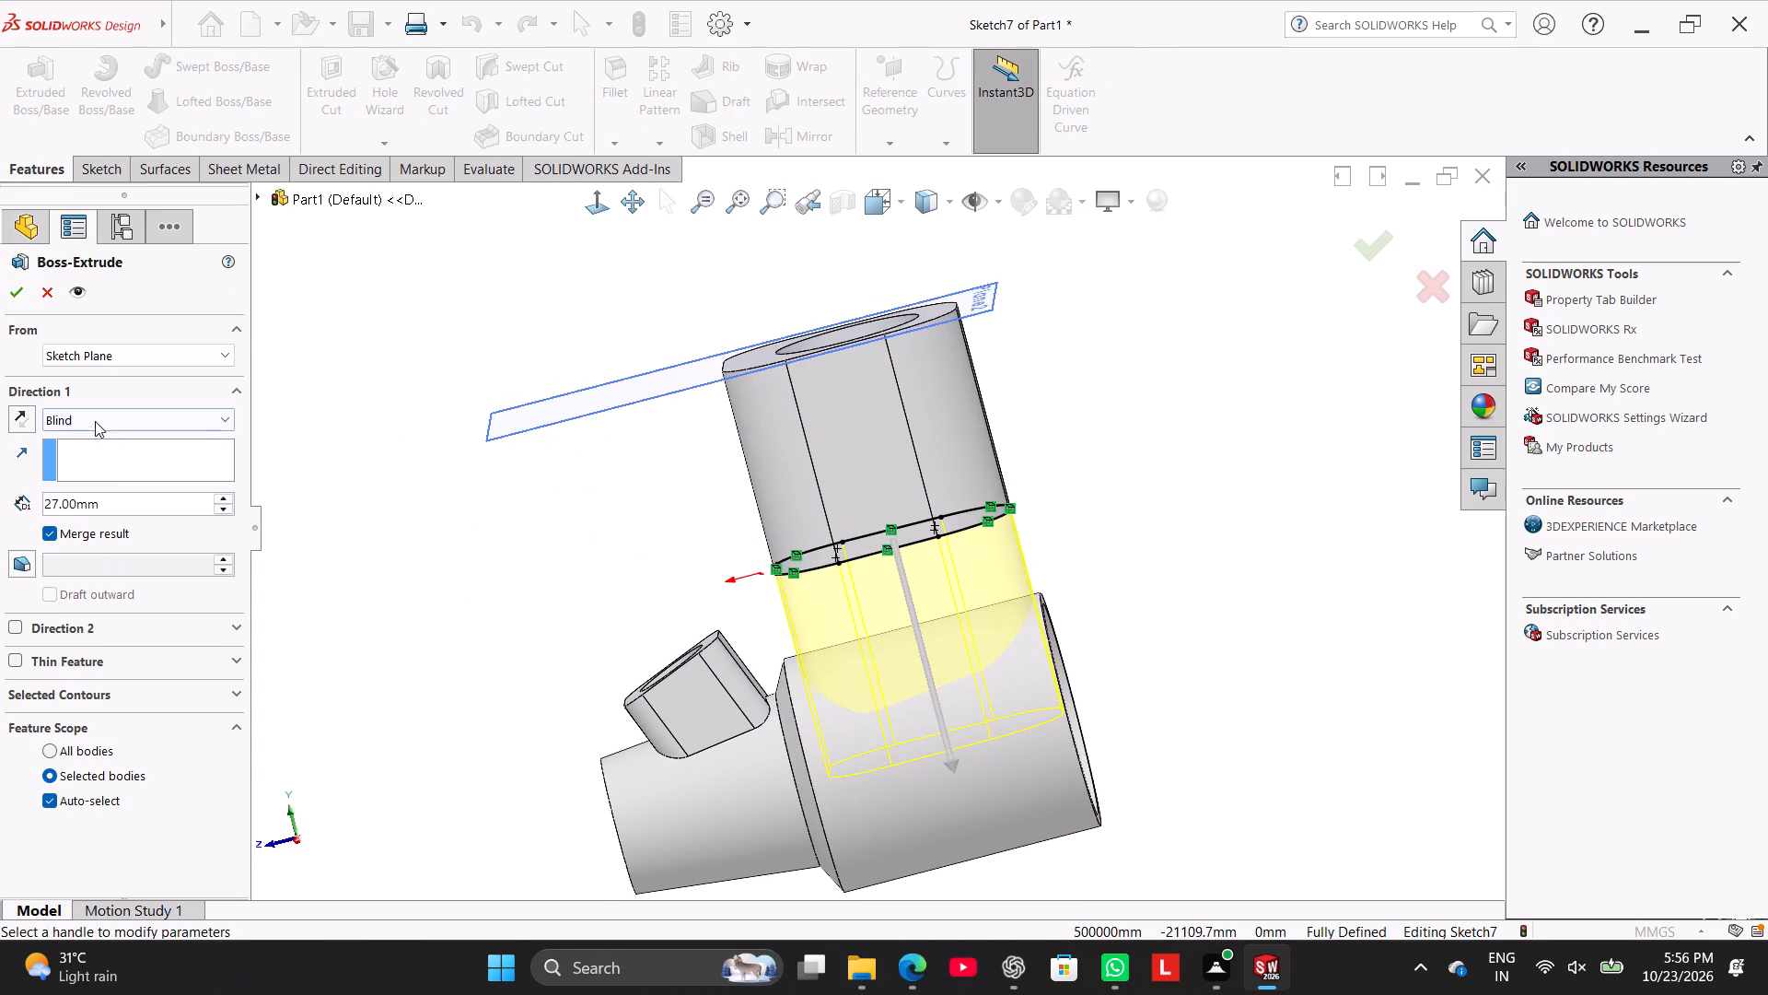
click(95, 420)
click(109, 470)
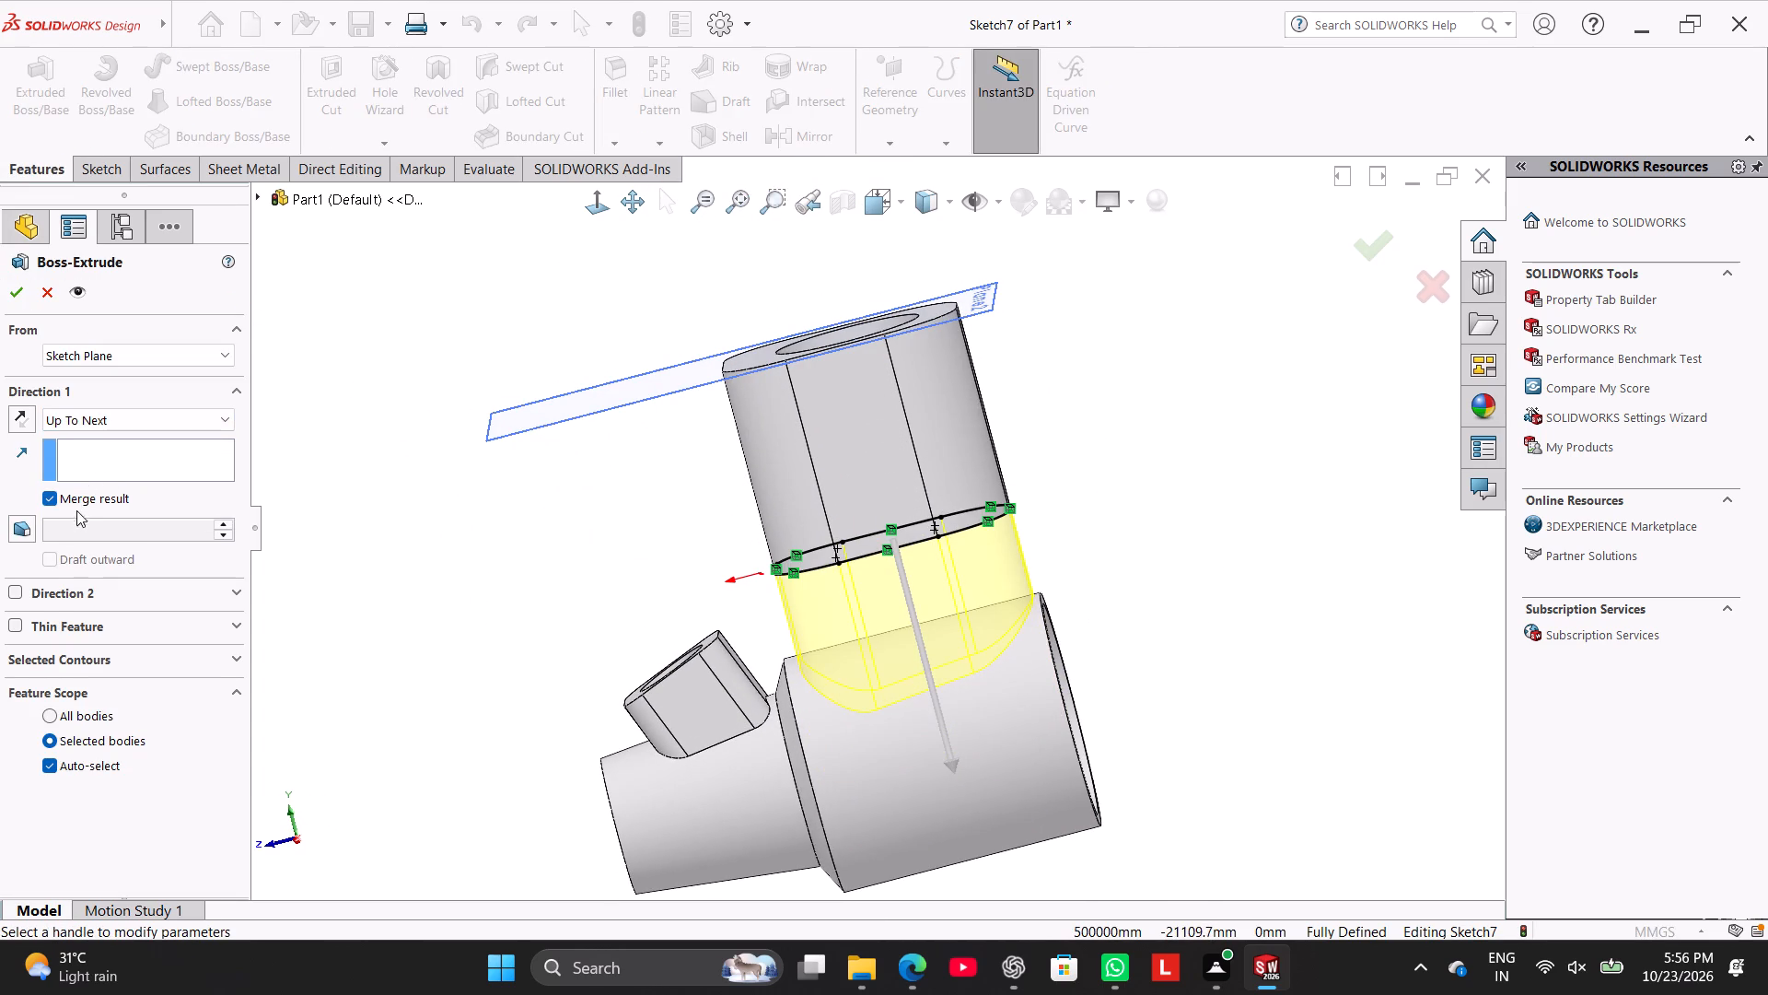
click(24, 529)
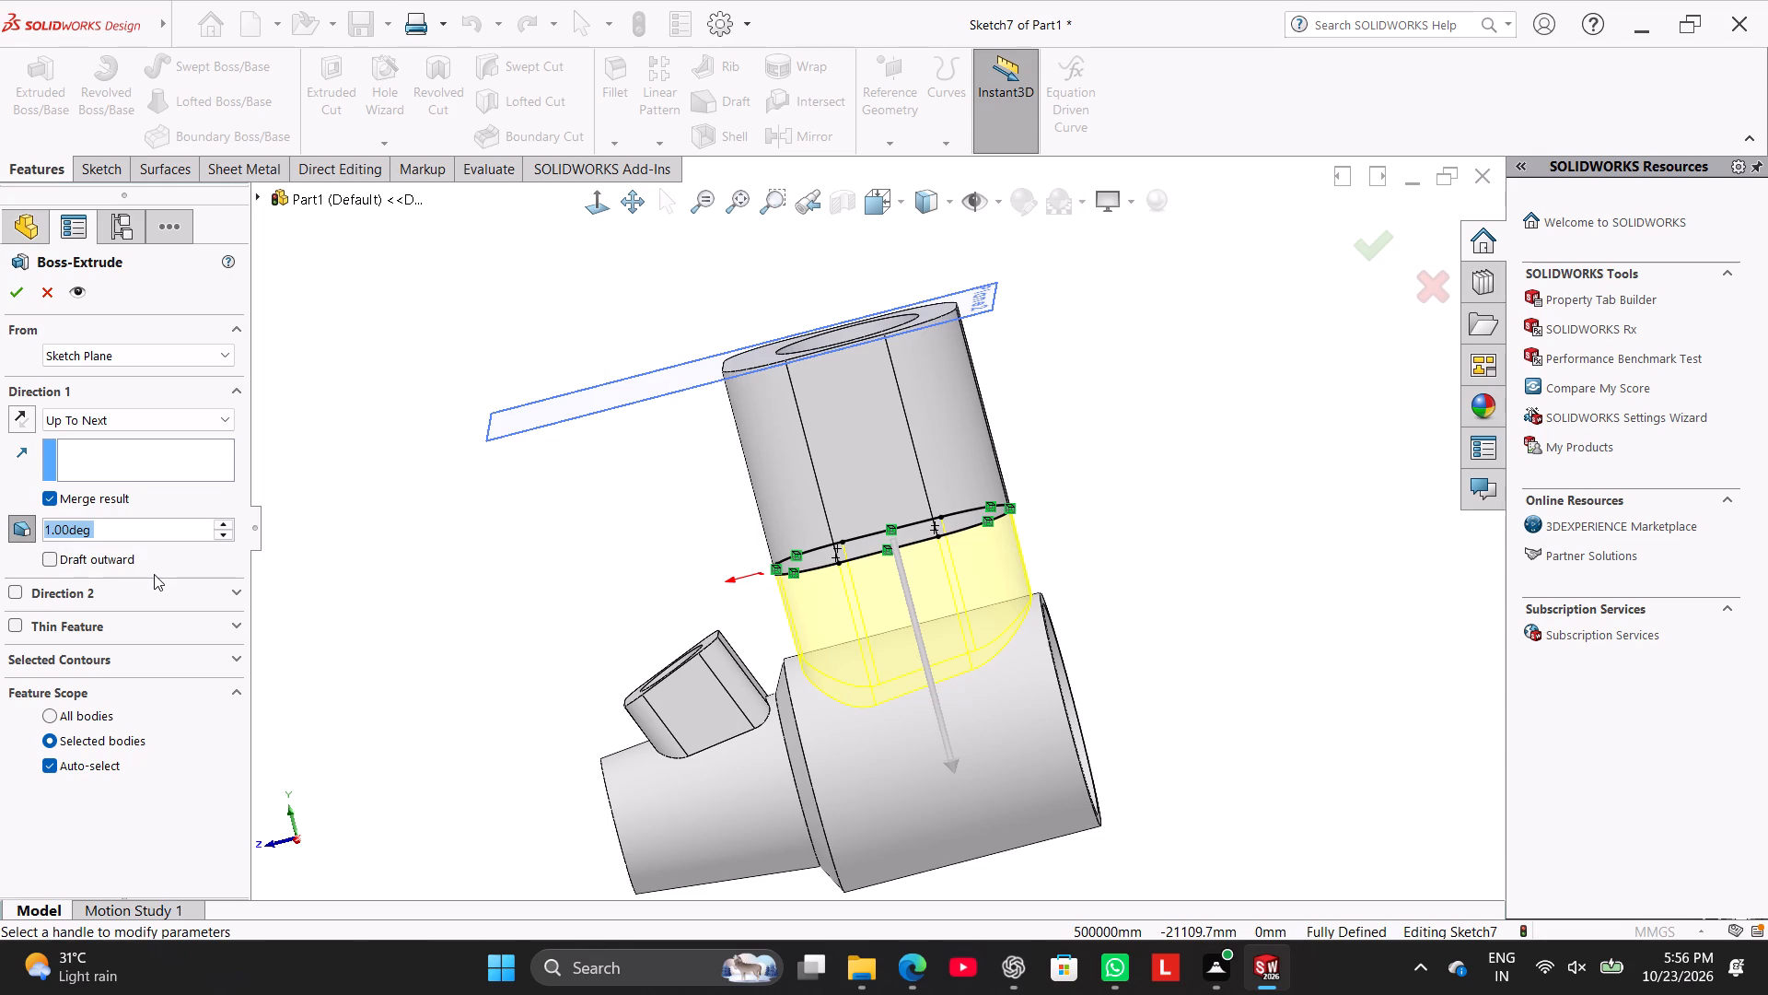
key(6)
key(Return)
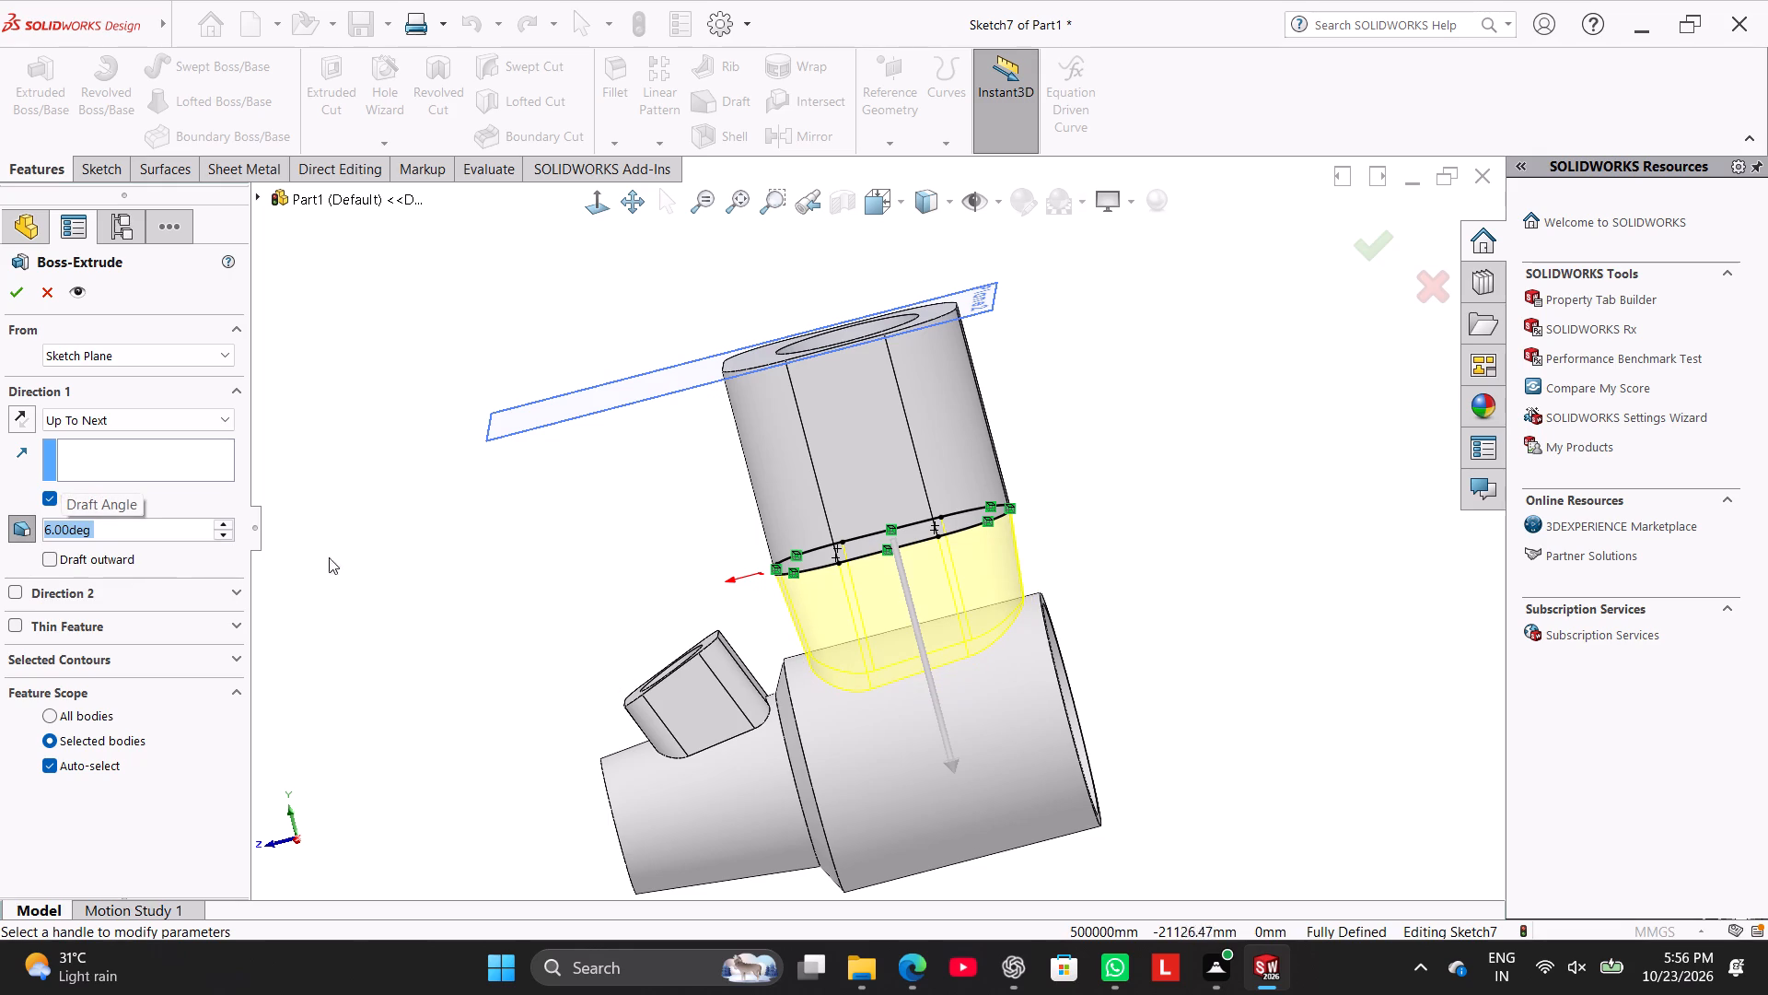
click(16, 293)
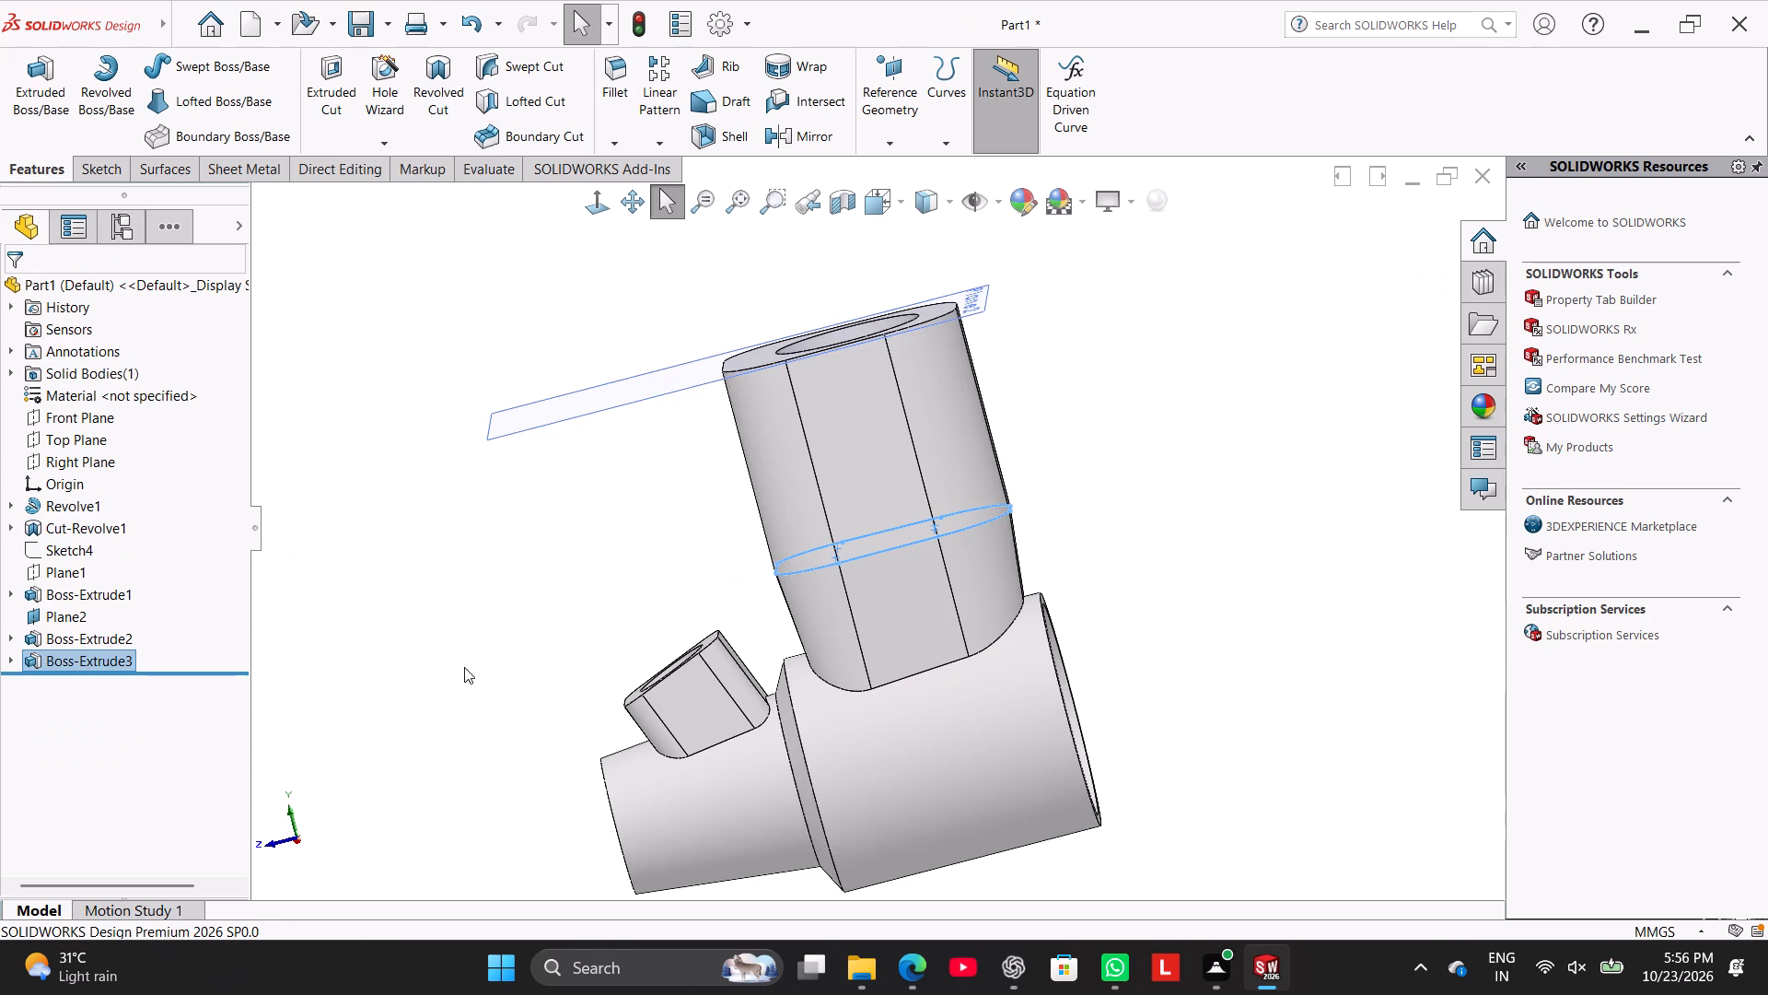
Hide Plane2 at the top of the vertical boss.
right_drag(464, 667, 848, 454)
click(521, 653)
right_click(767, 450)
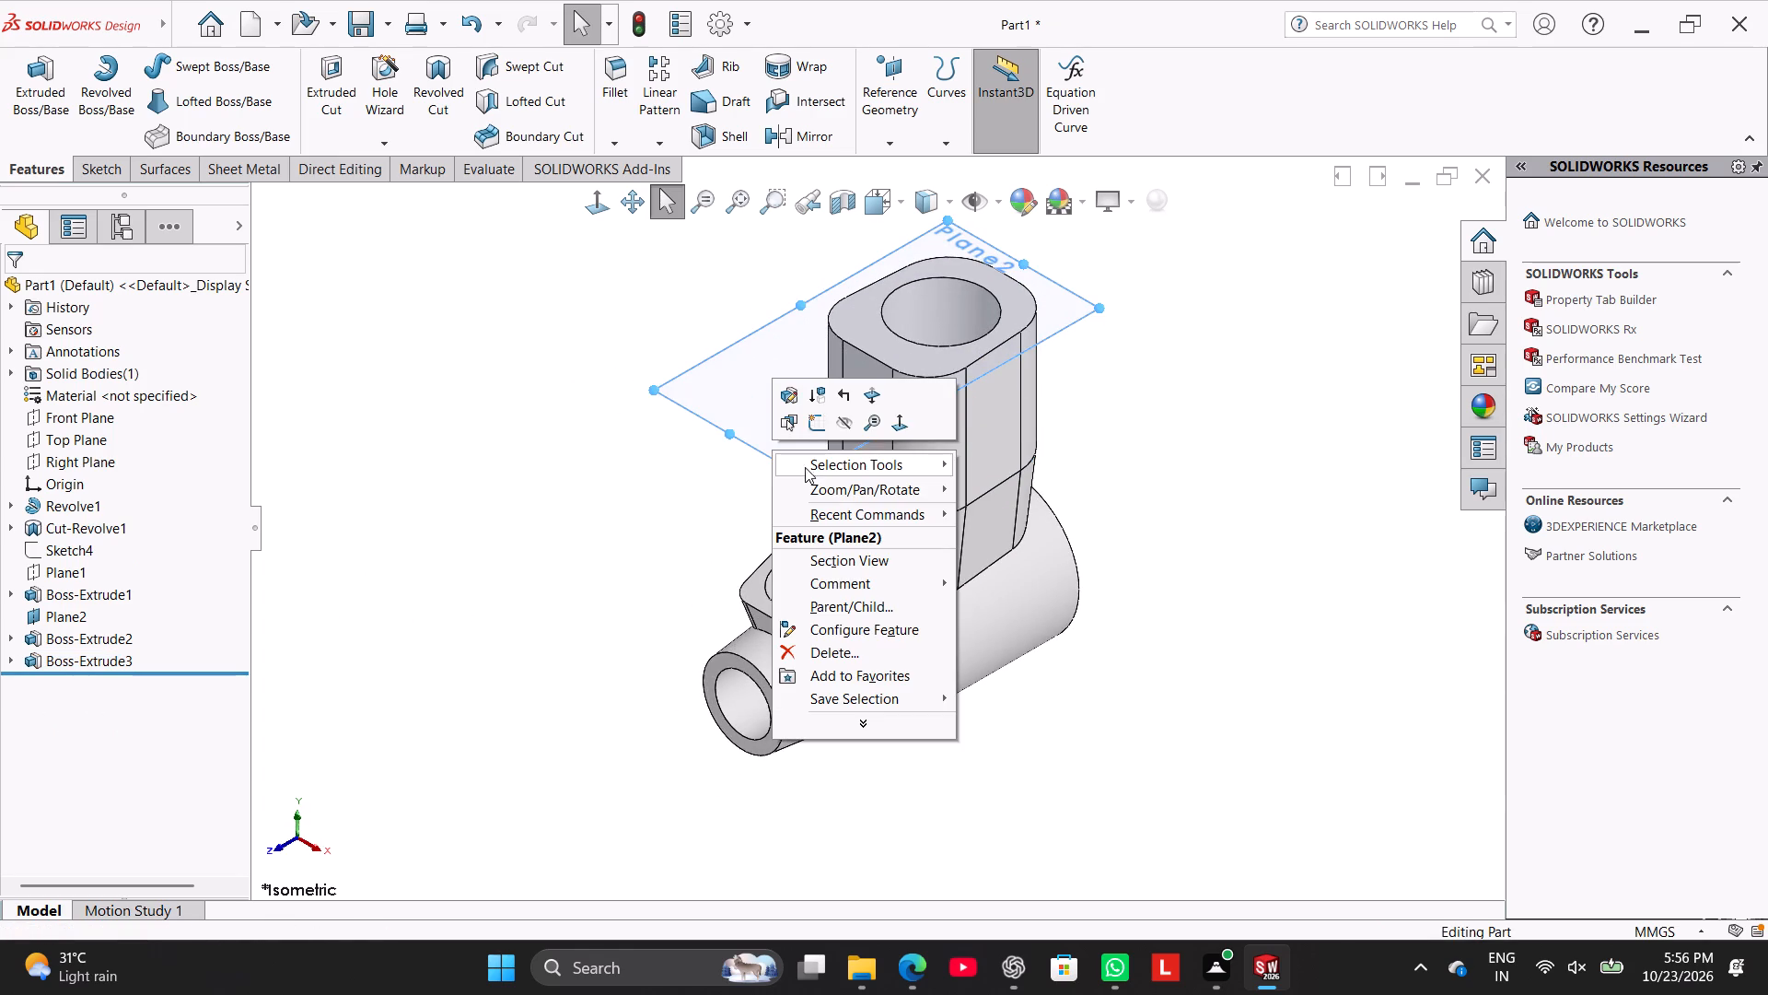
click(835, 428)
click(643, 535)
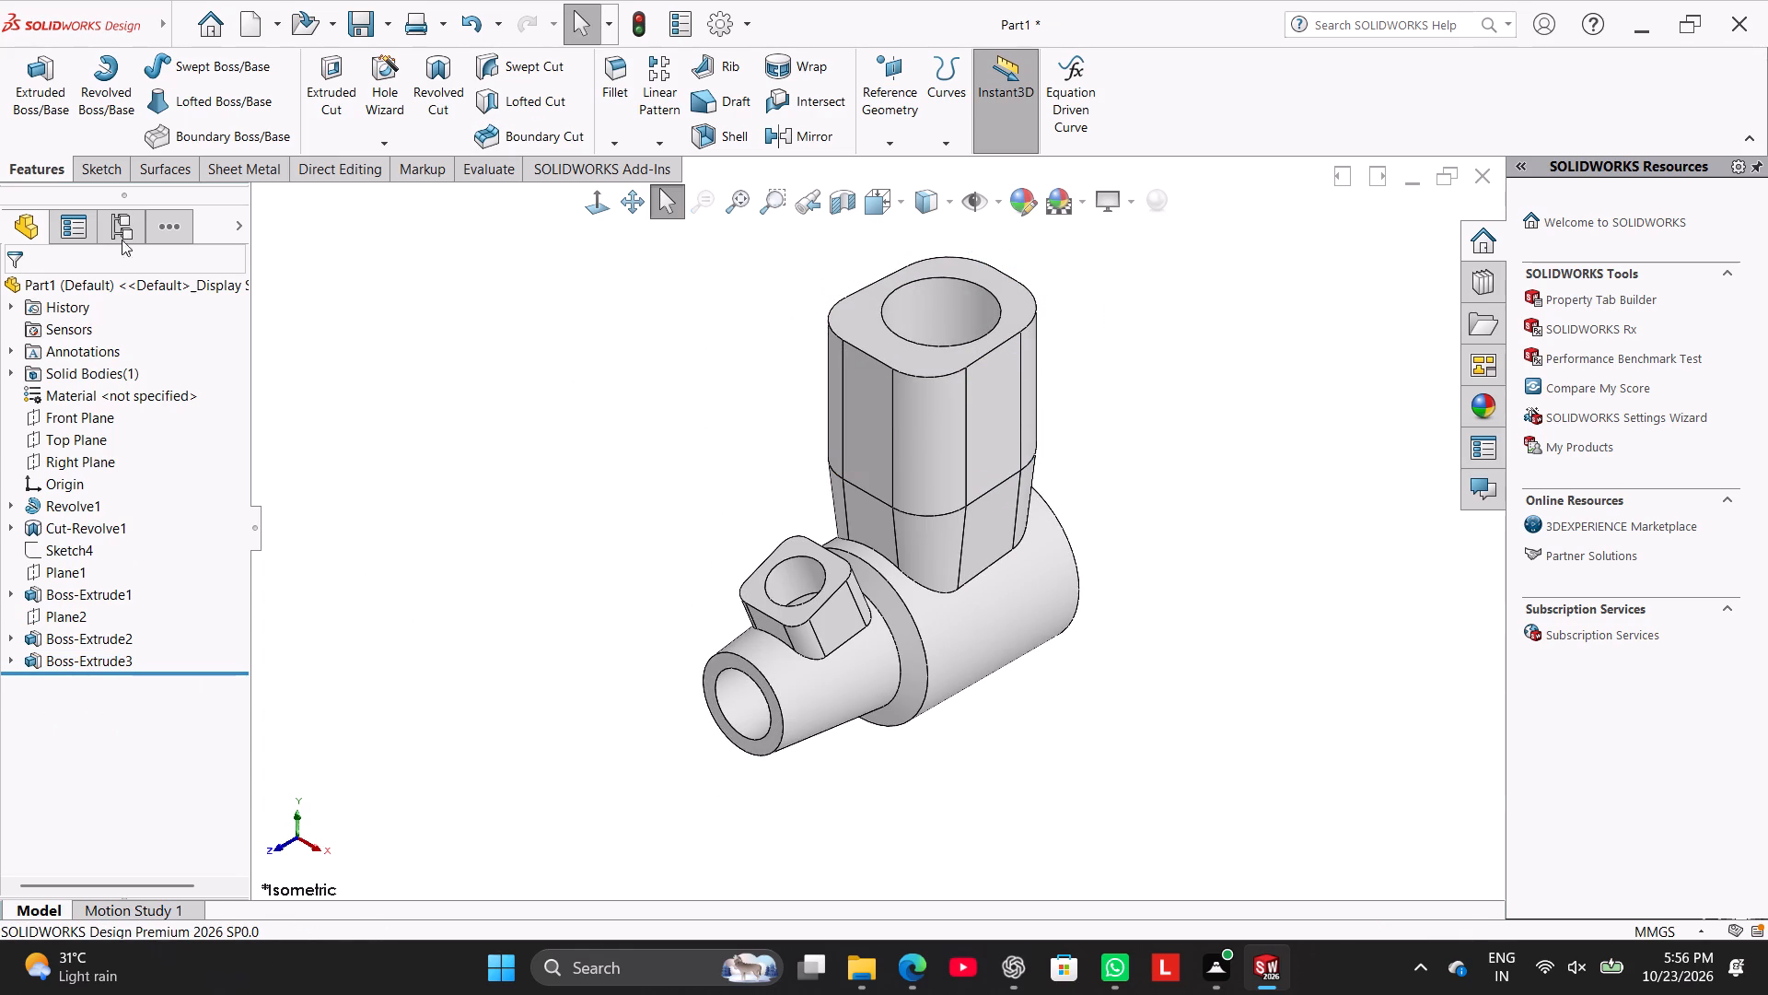
Start a boss extrusion of only the region between the two trapezoid outlines in the vertical boss's sketch, directed down toward the round body.
click(41, 84)
click(262, 198)
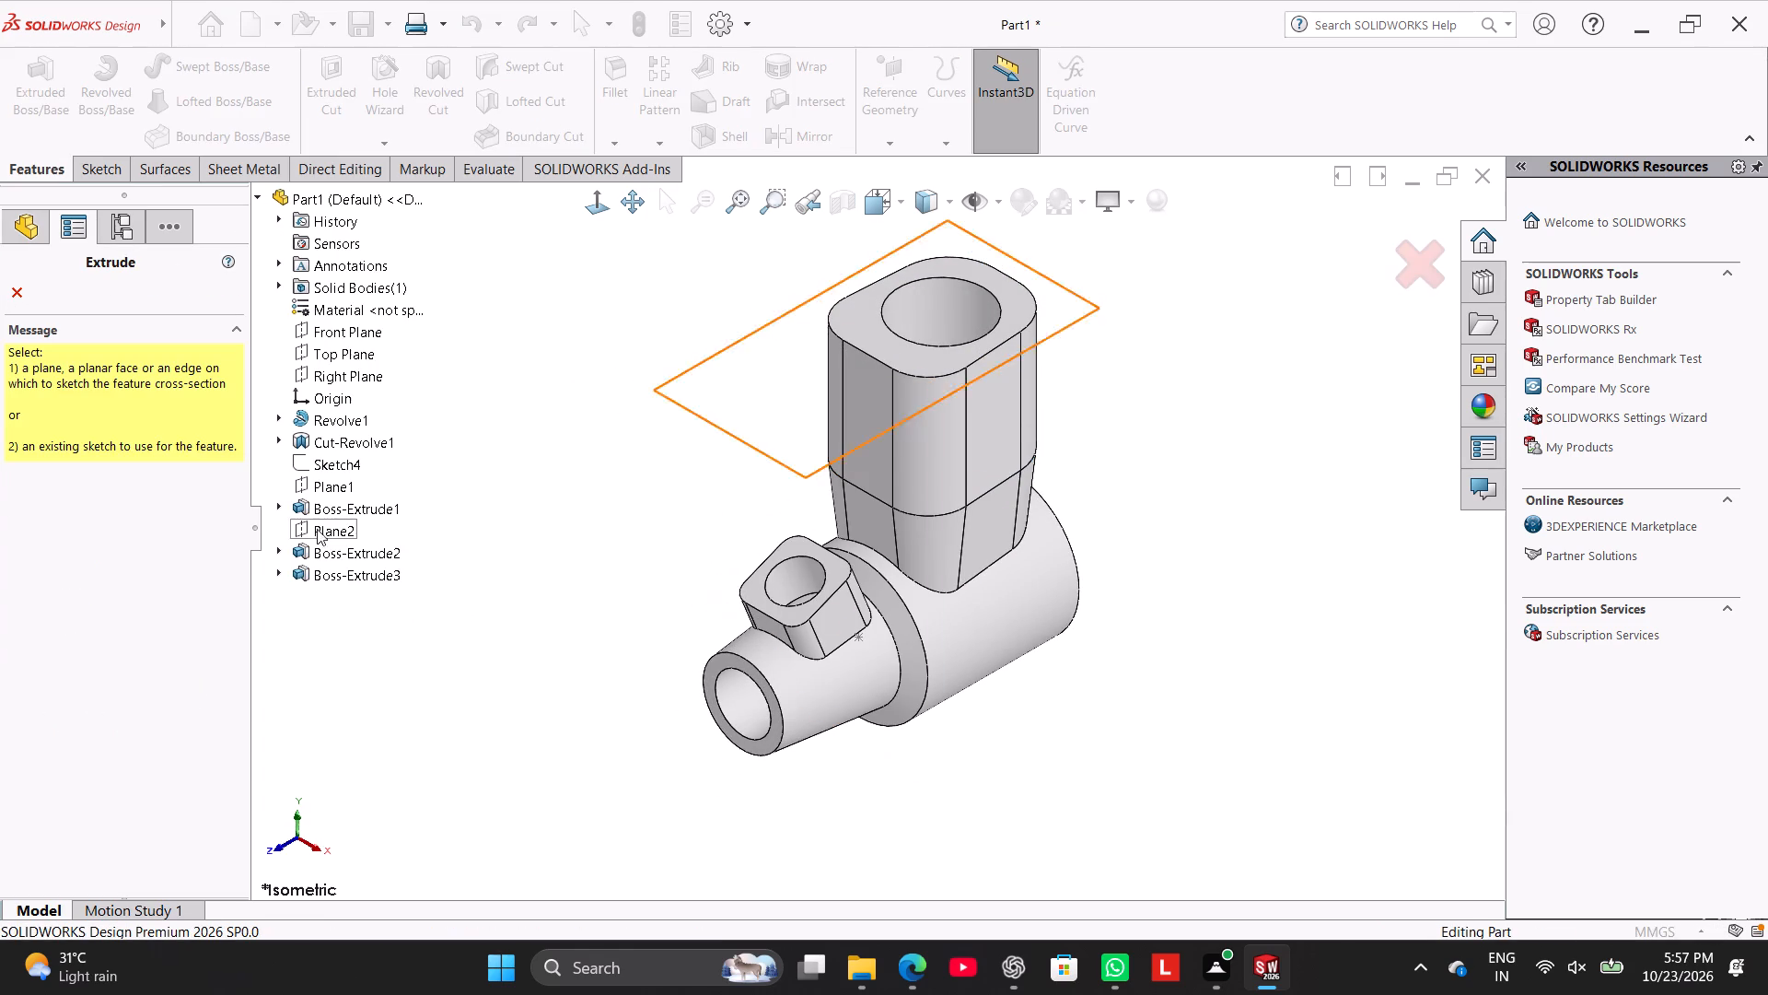
click(285, 552)
click(328, 566)
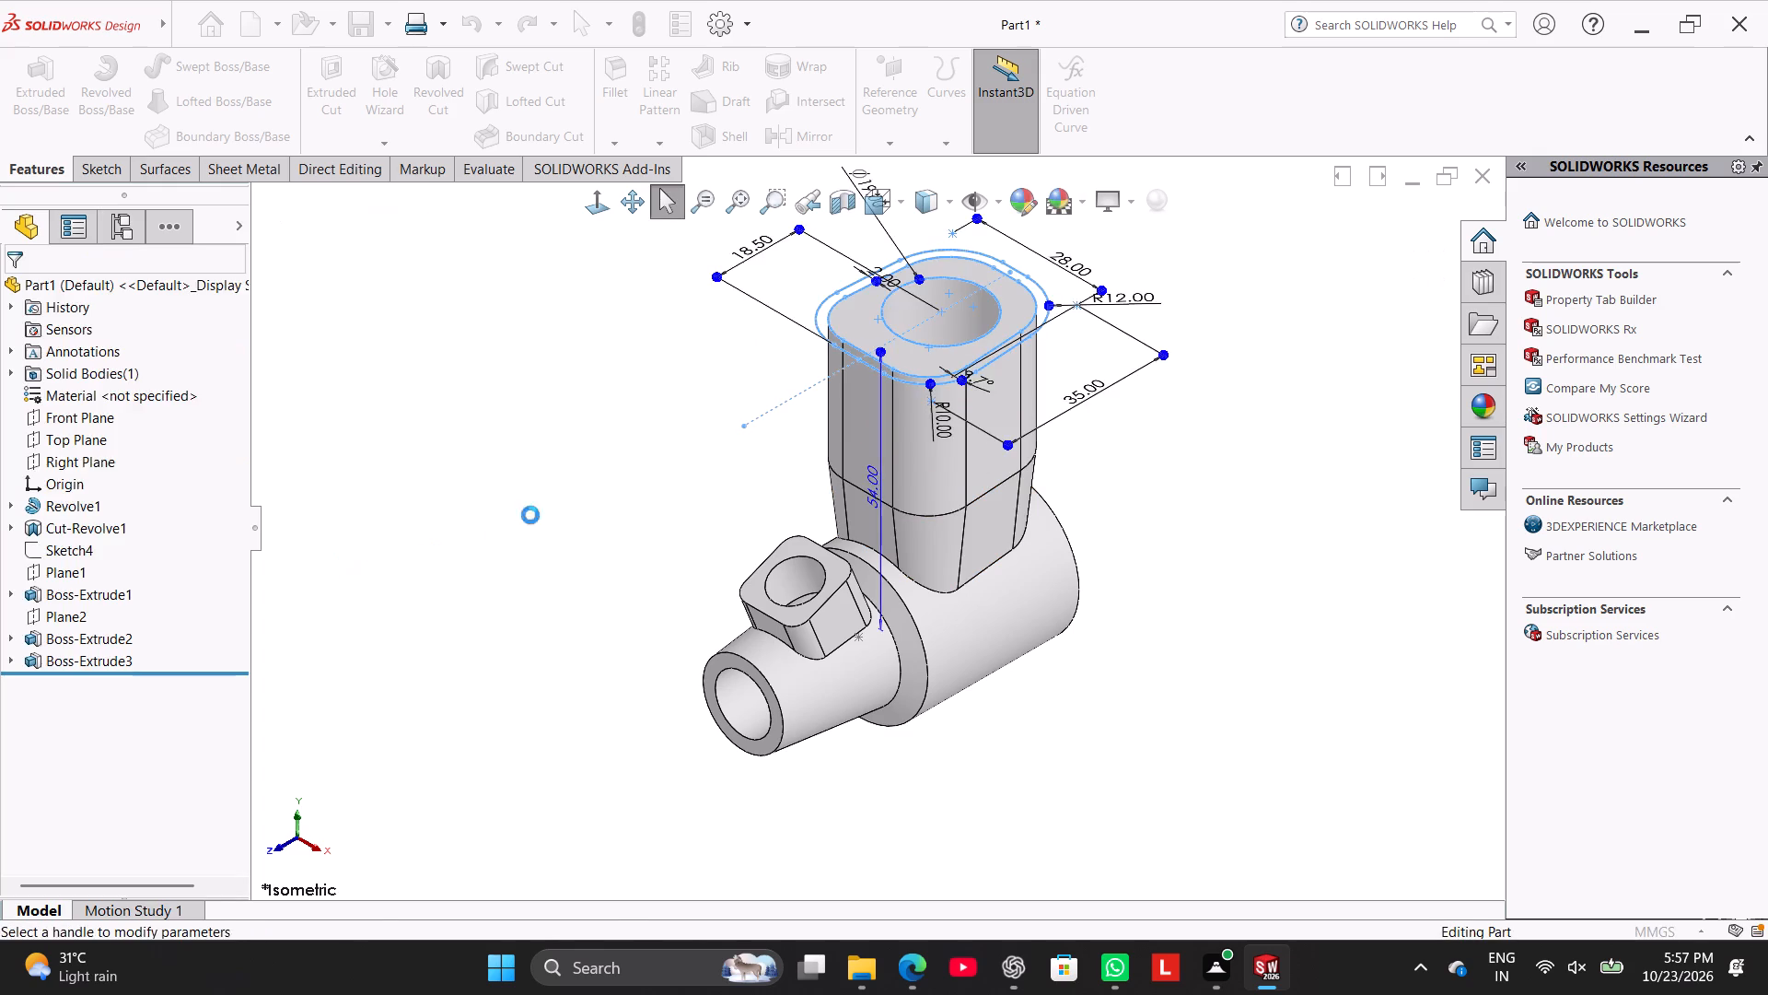
scroll(864, 326, down, 6)
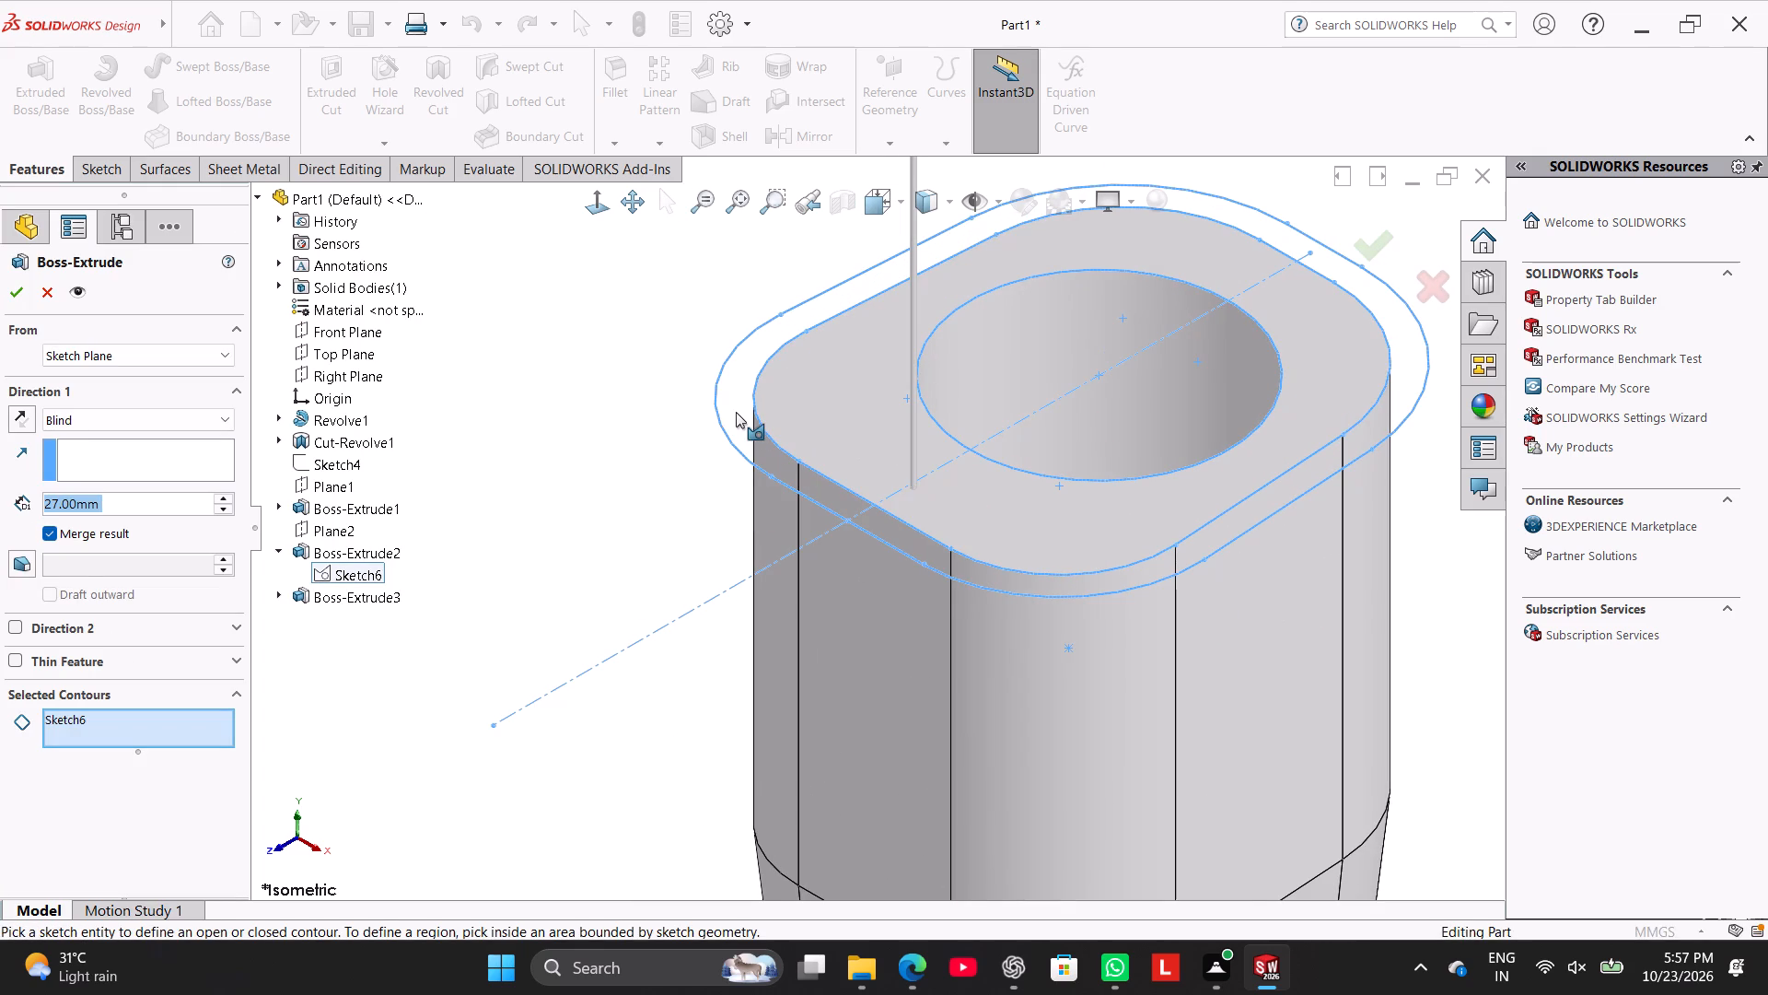
right_click(118, 725)
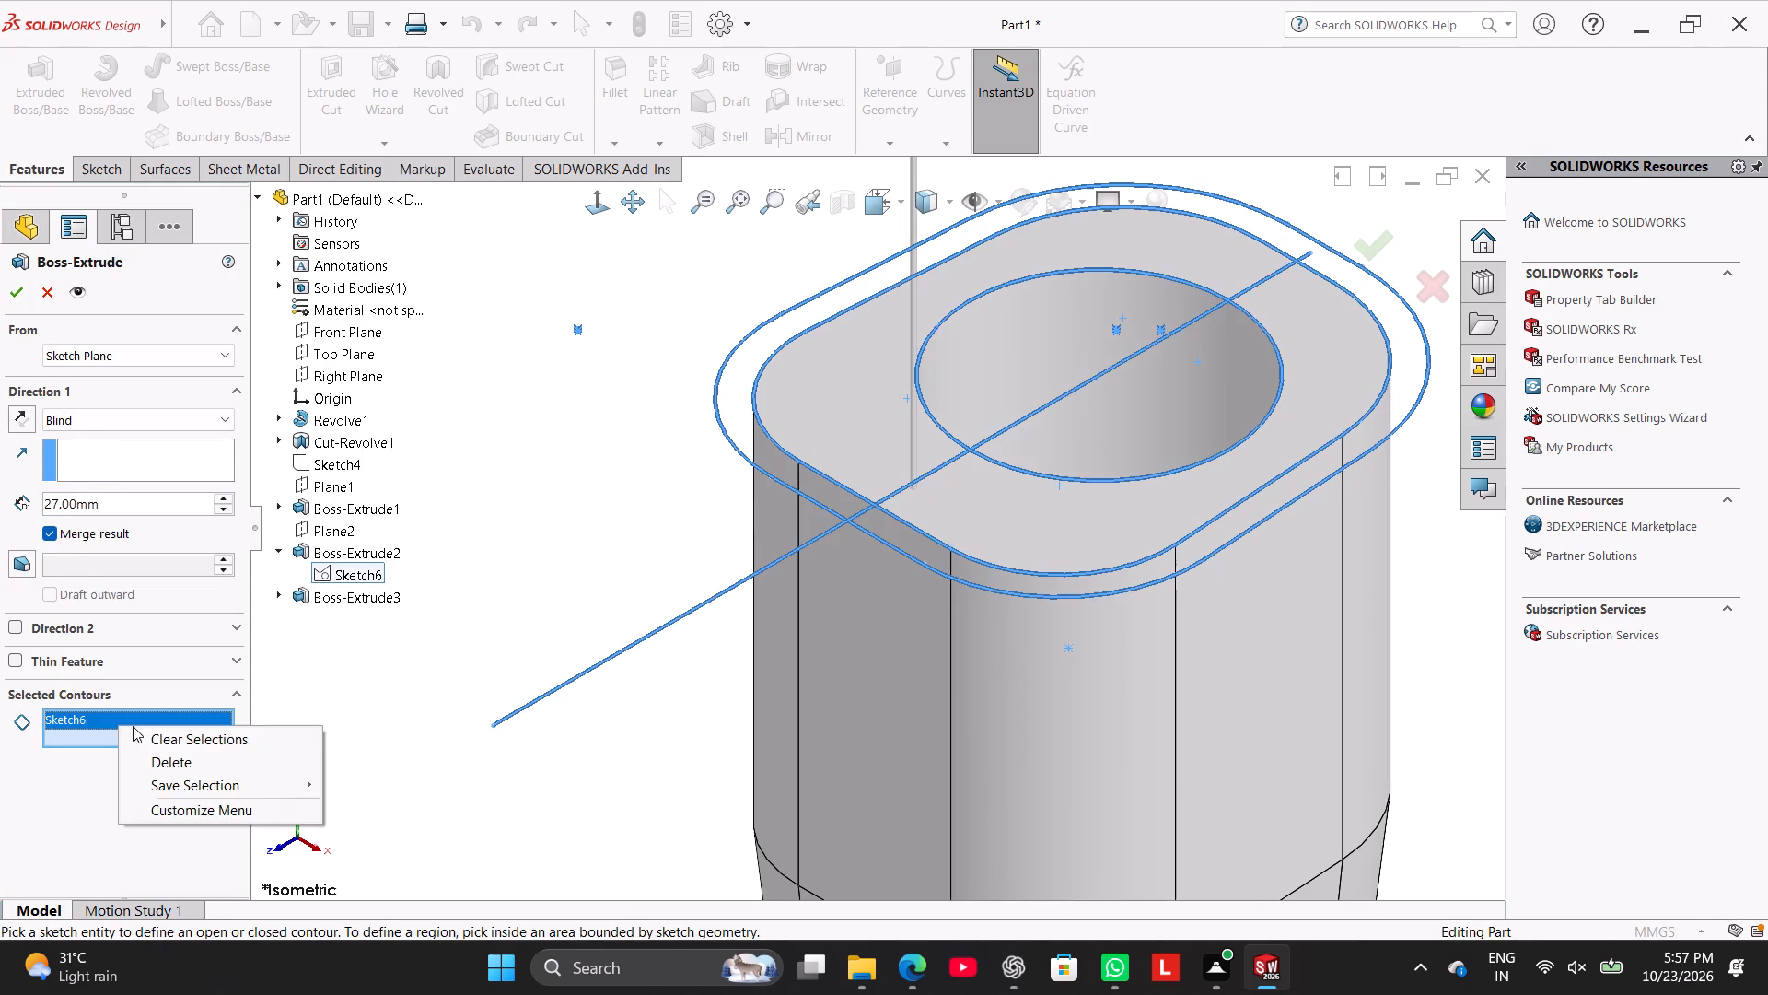
click(152, 738)
click(725, 398)
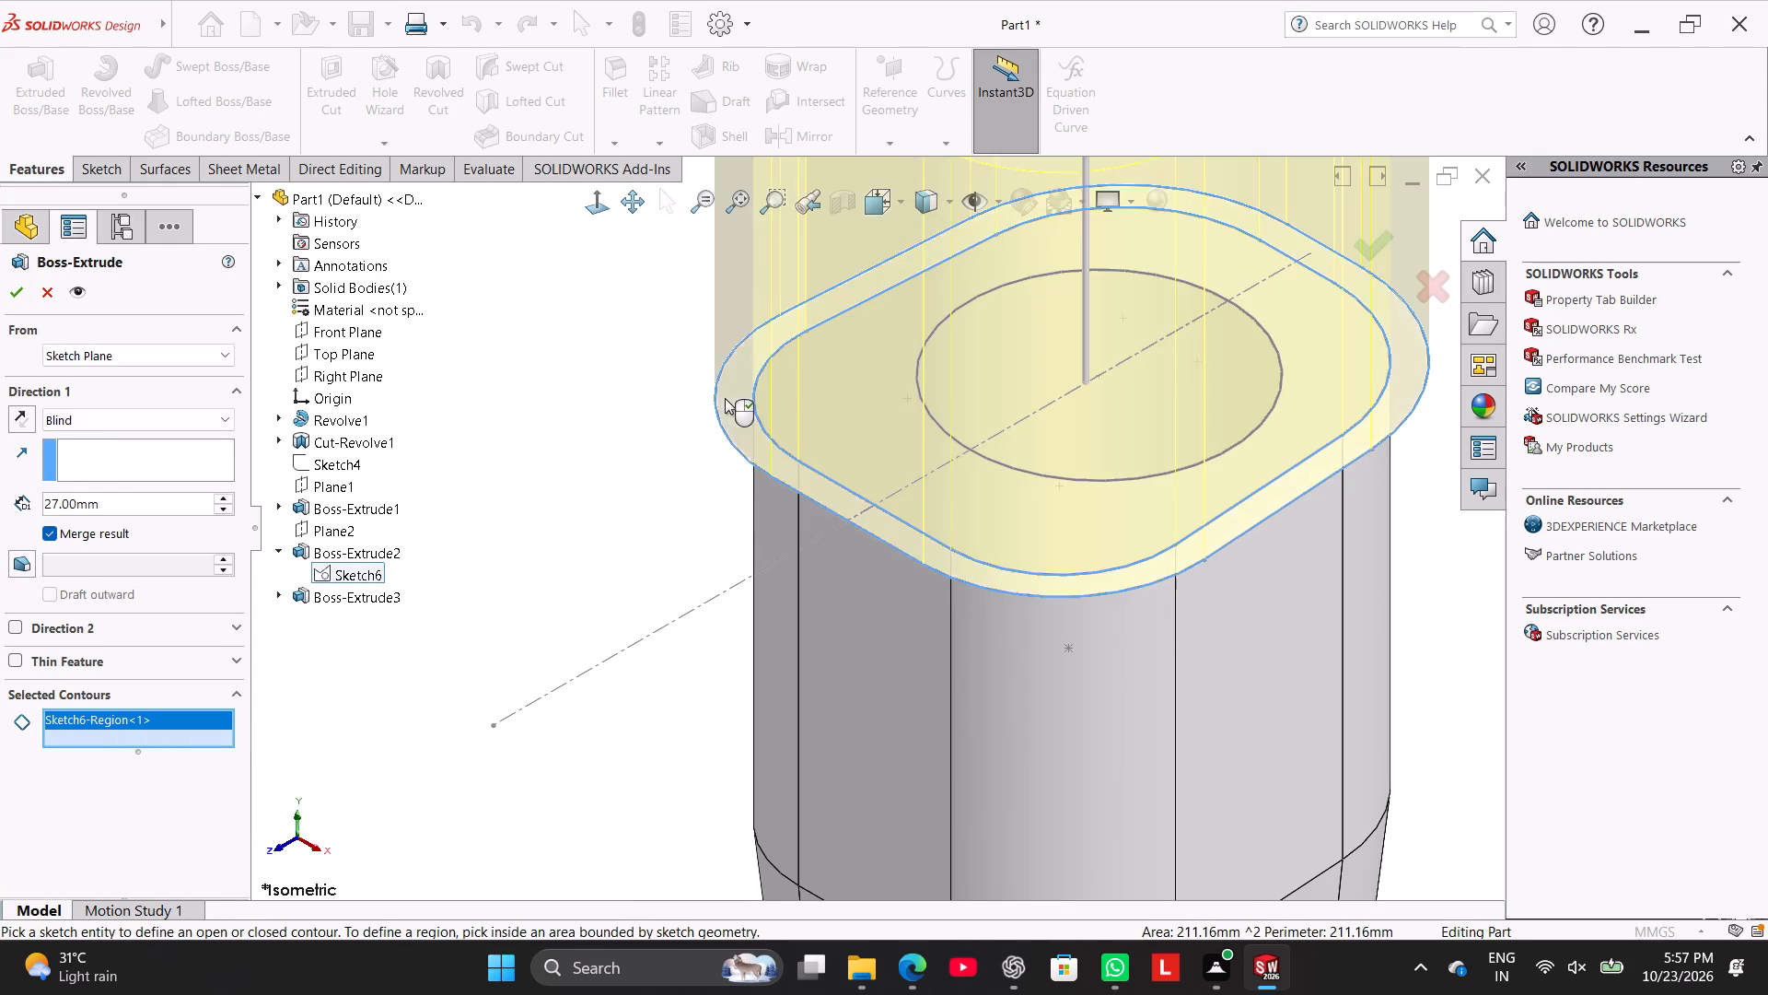
scroll(573, 516, up, 4)
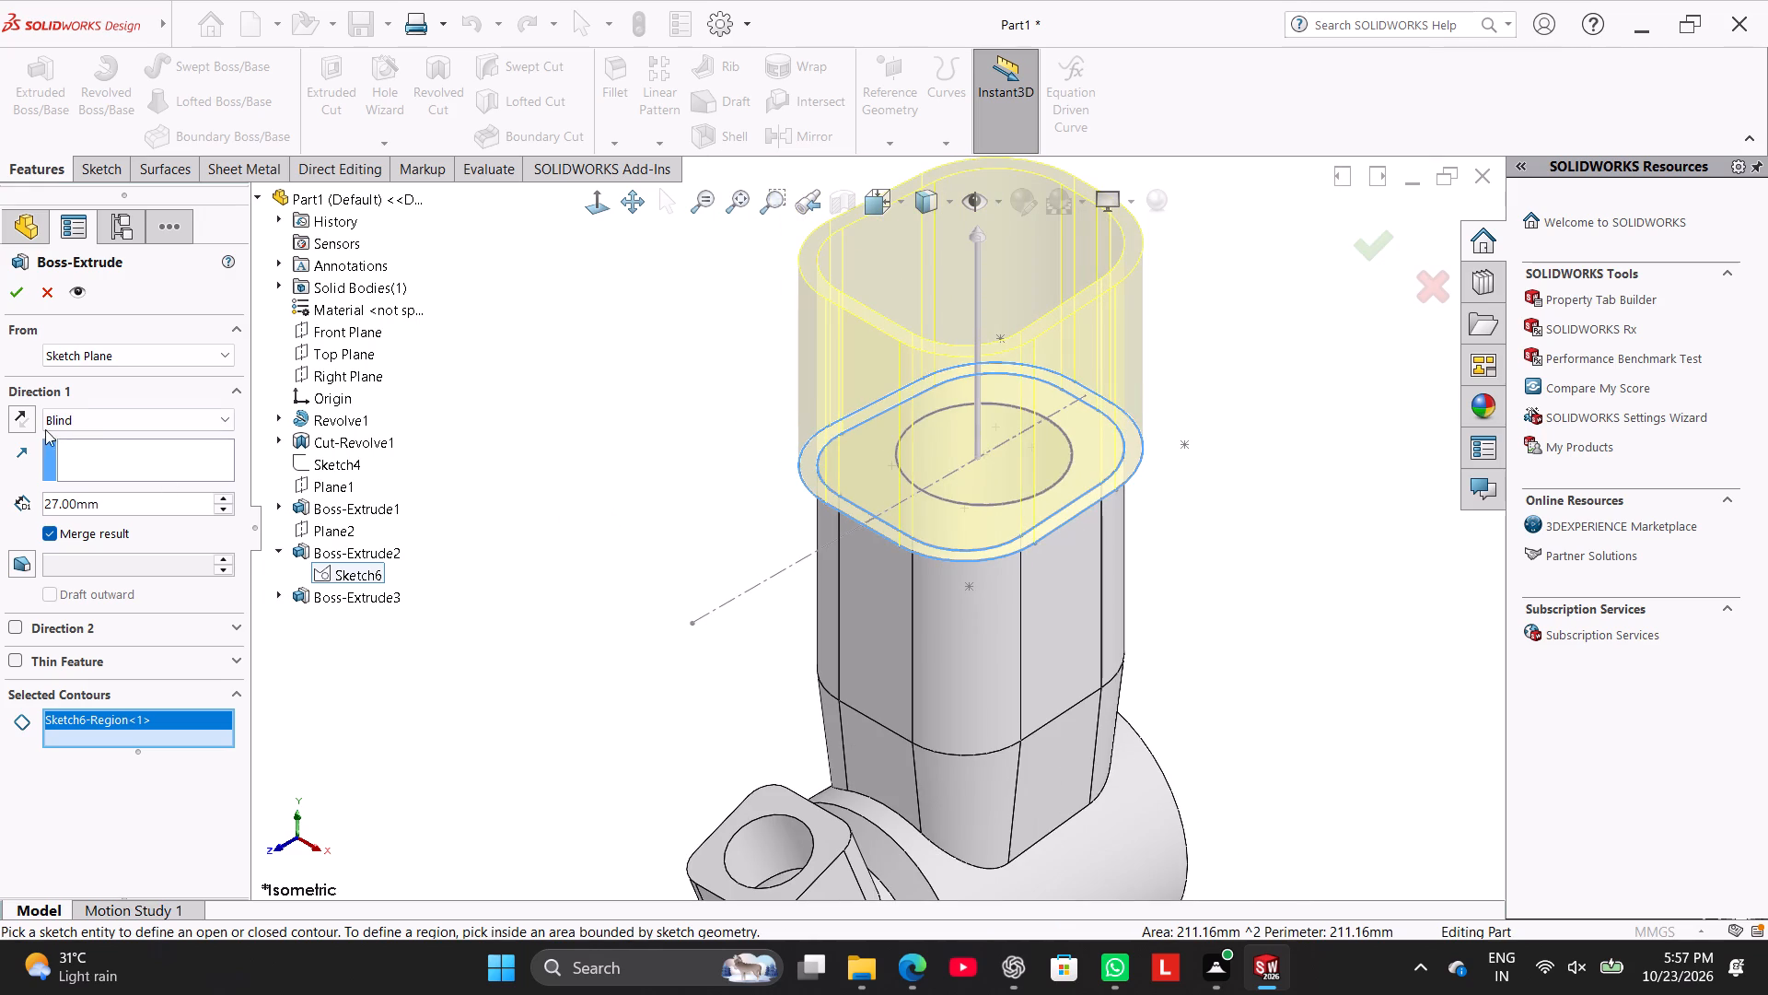
click(28, 419)
Start the rim extrusion from an offset of 0.5 mm, with the offset directed below the sketch plane.
click(121, 356)
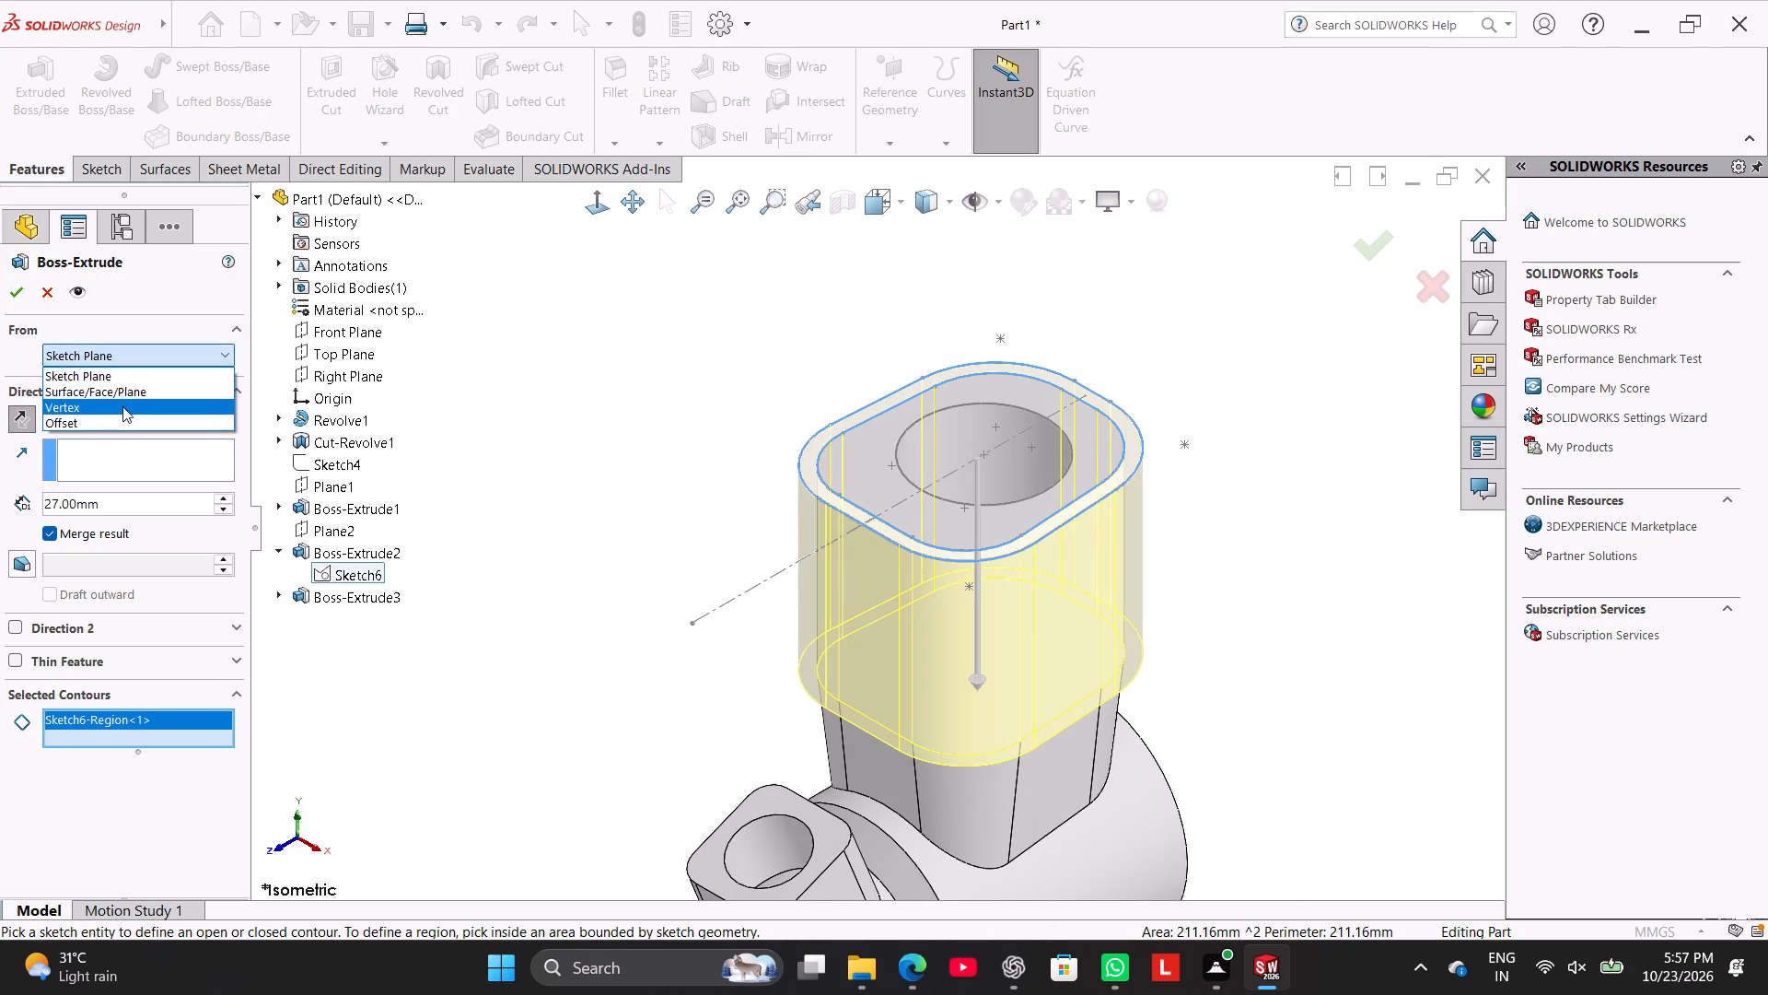
click(134, 423)
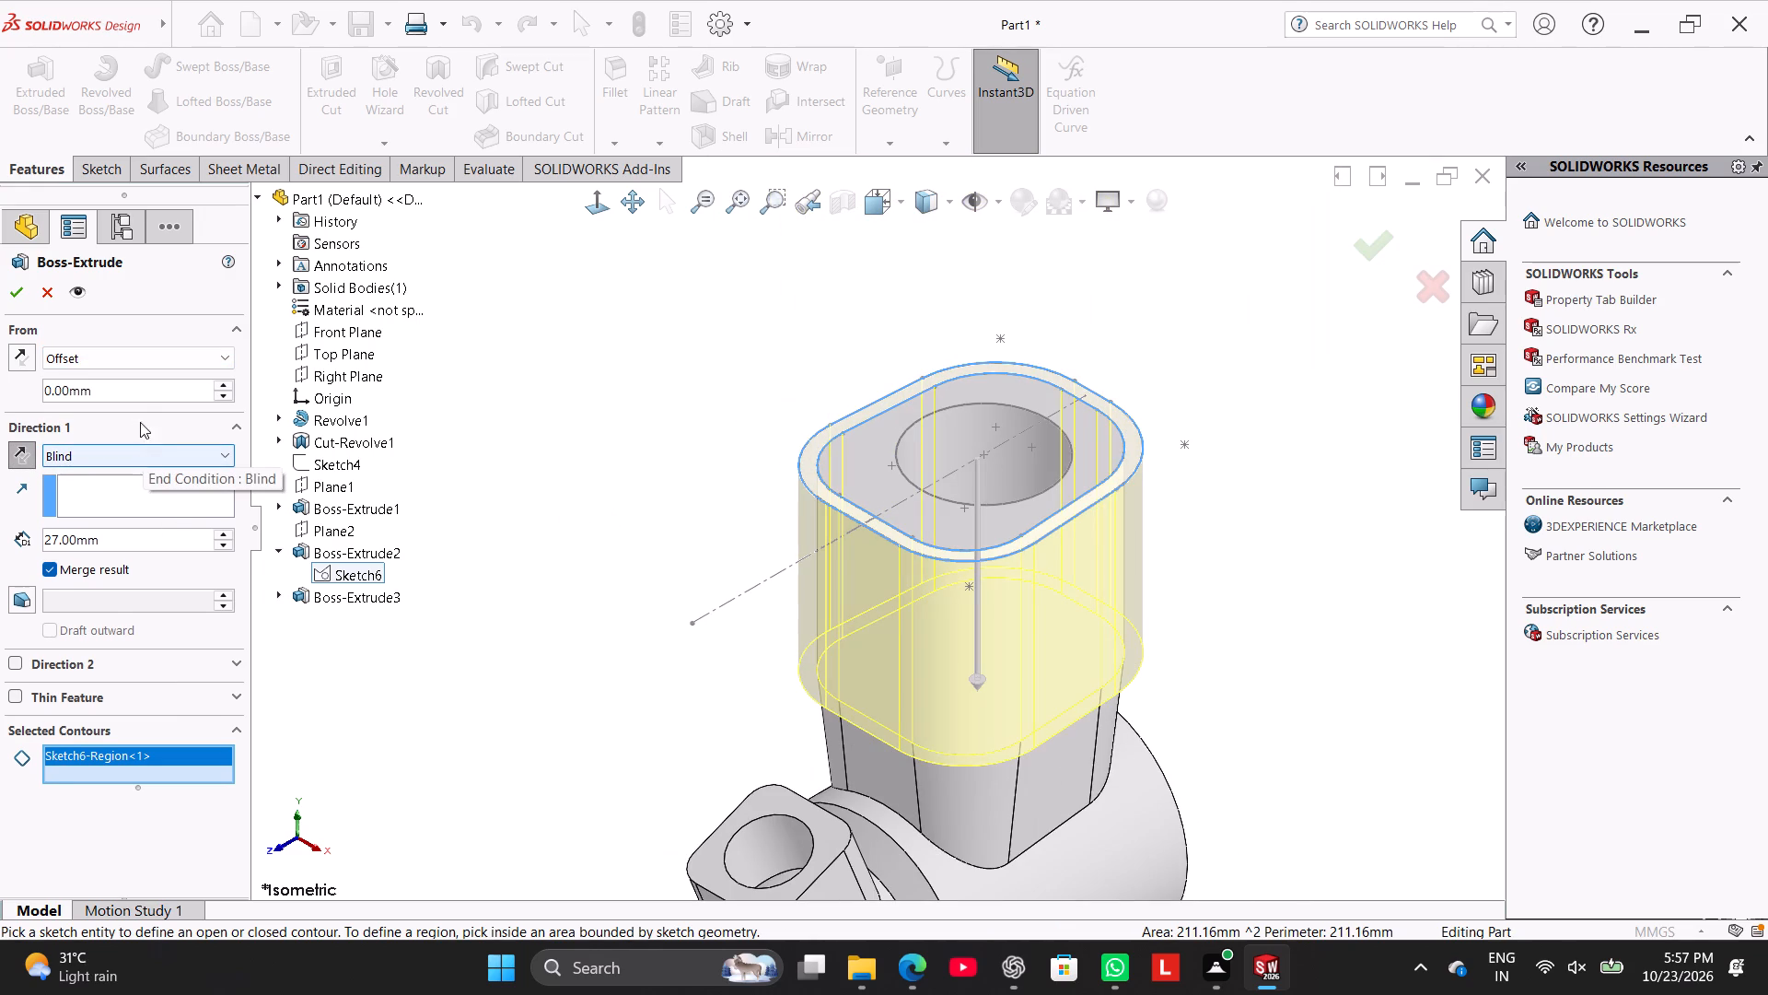
double_click(134, 393)
text(0.5)
key(Return)
middle_drag(582, 586, 562, 554)
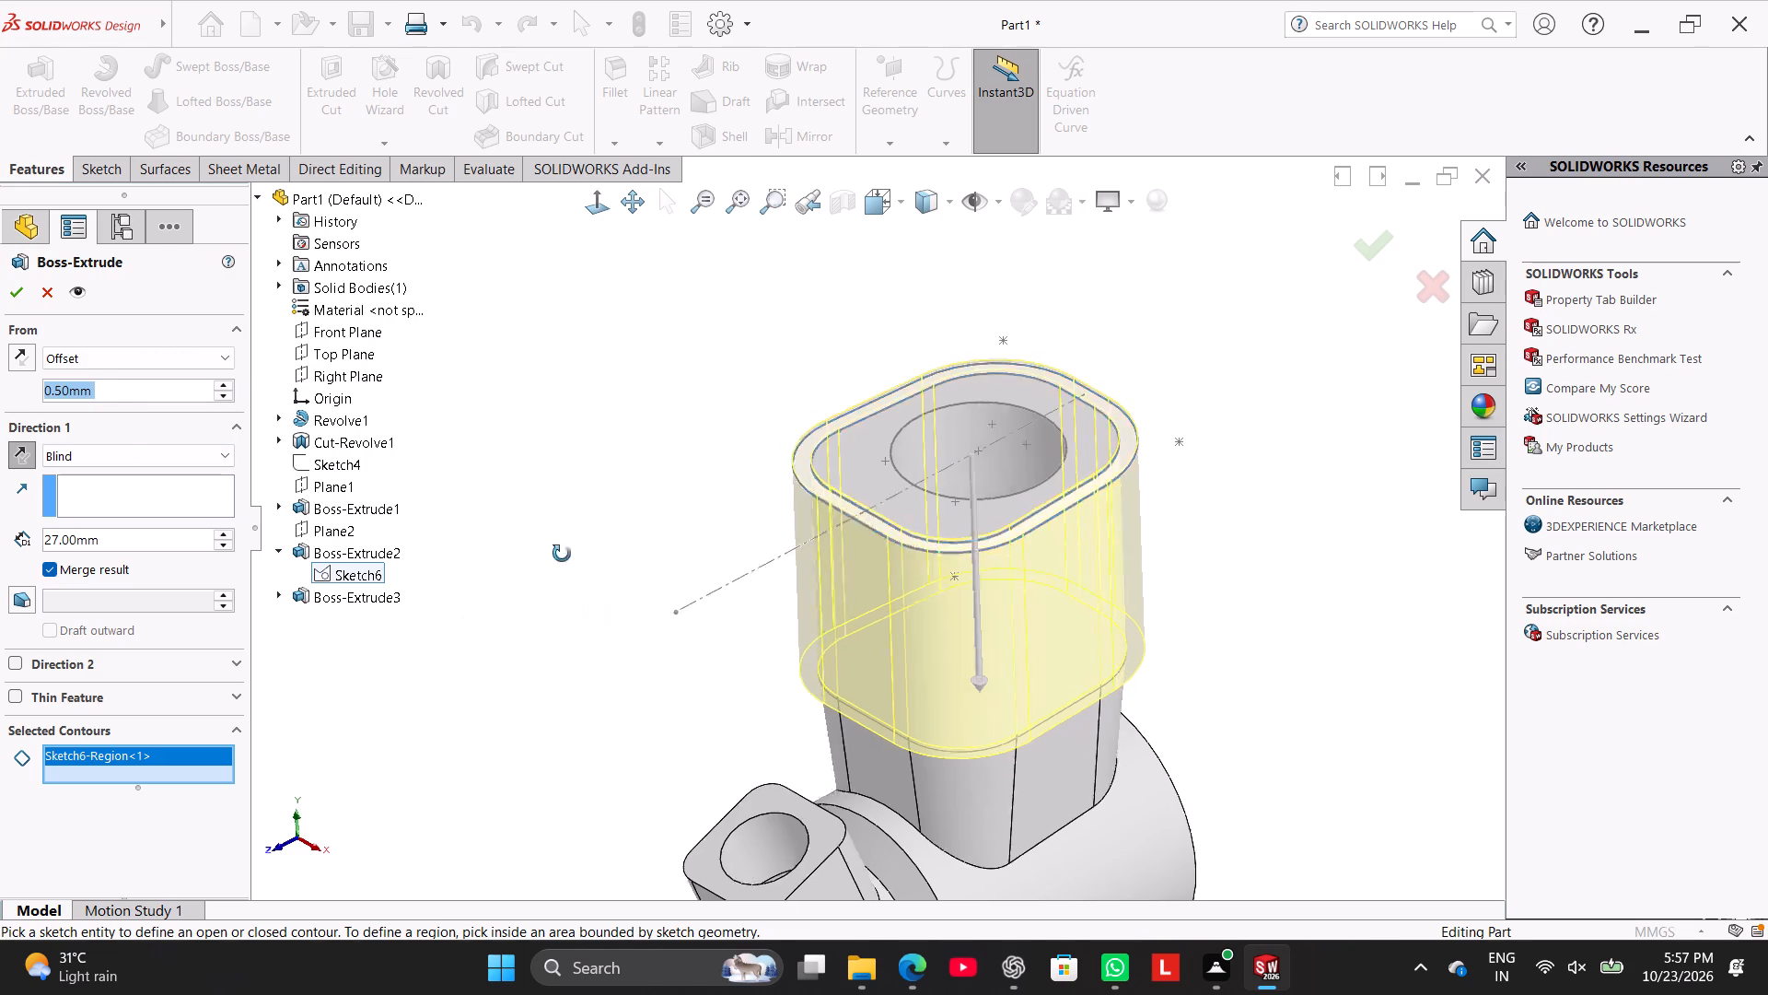
middle_drag(562, 554, 534, 472)
scroll(774, 440, down, 6)
scroll(918, 518, down, 2)
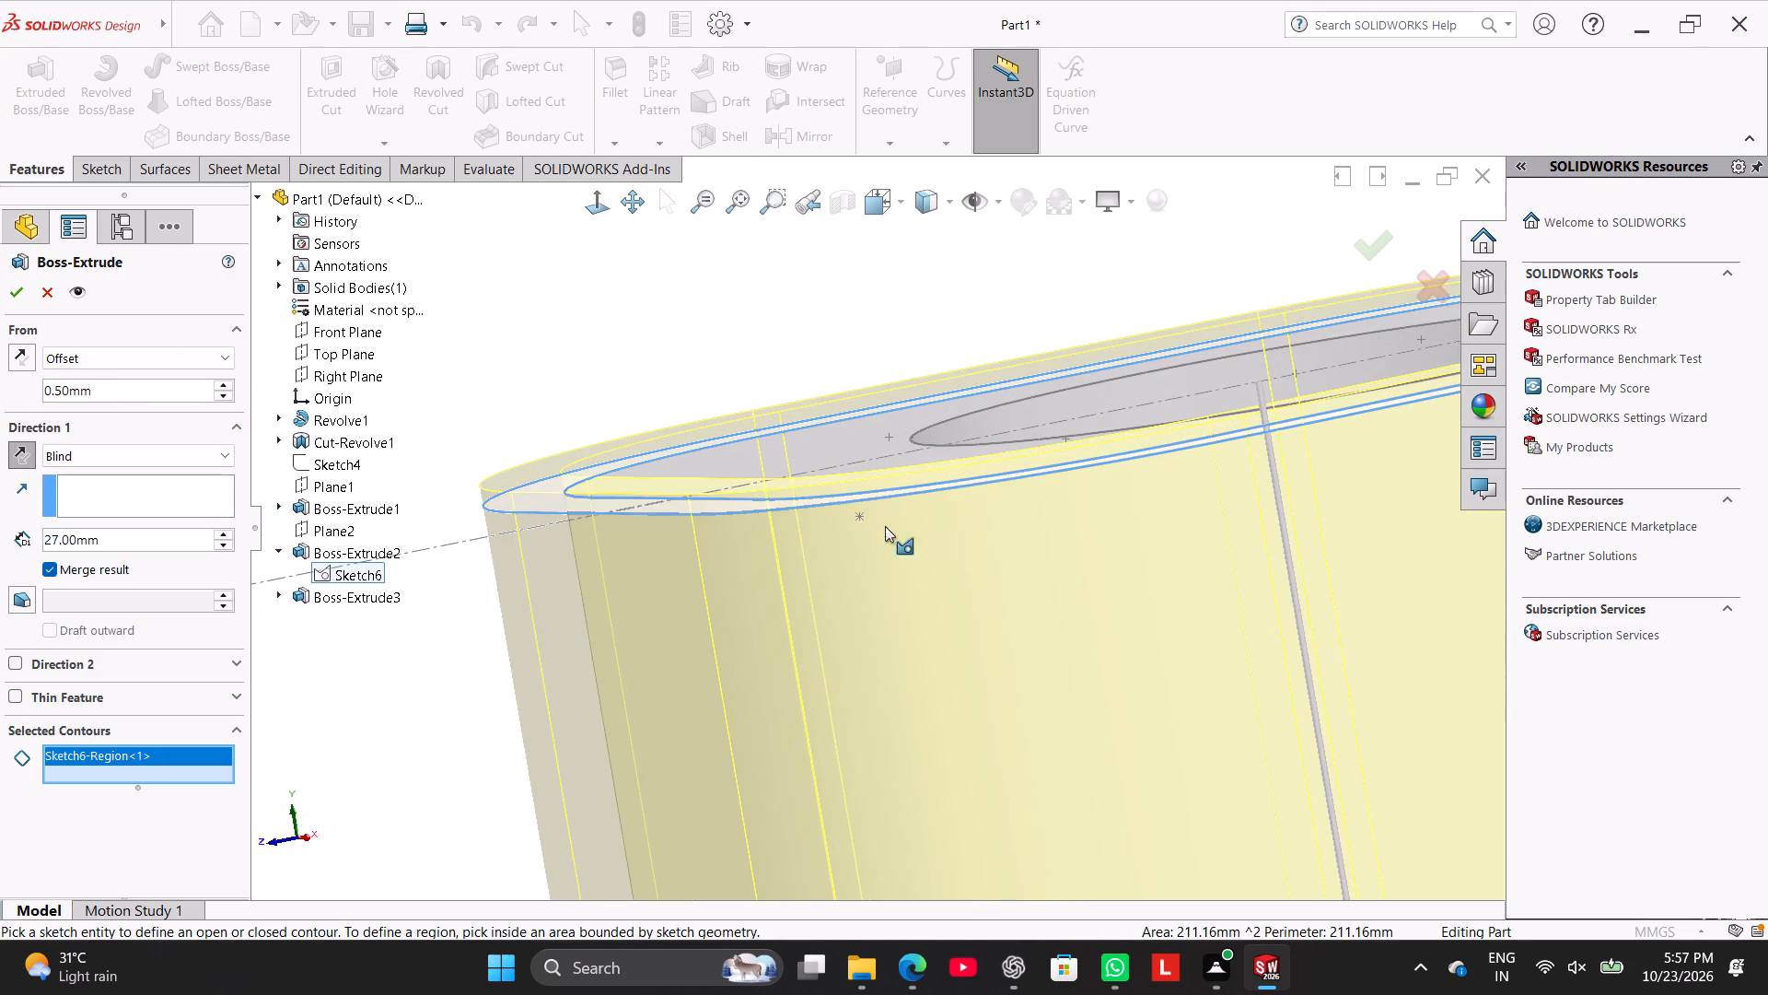
click(27, 357)
middle_drag(471, 444, 485, 441)
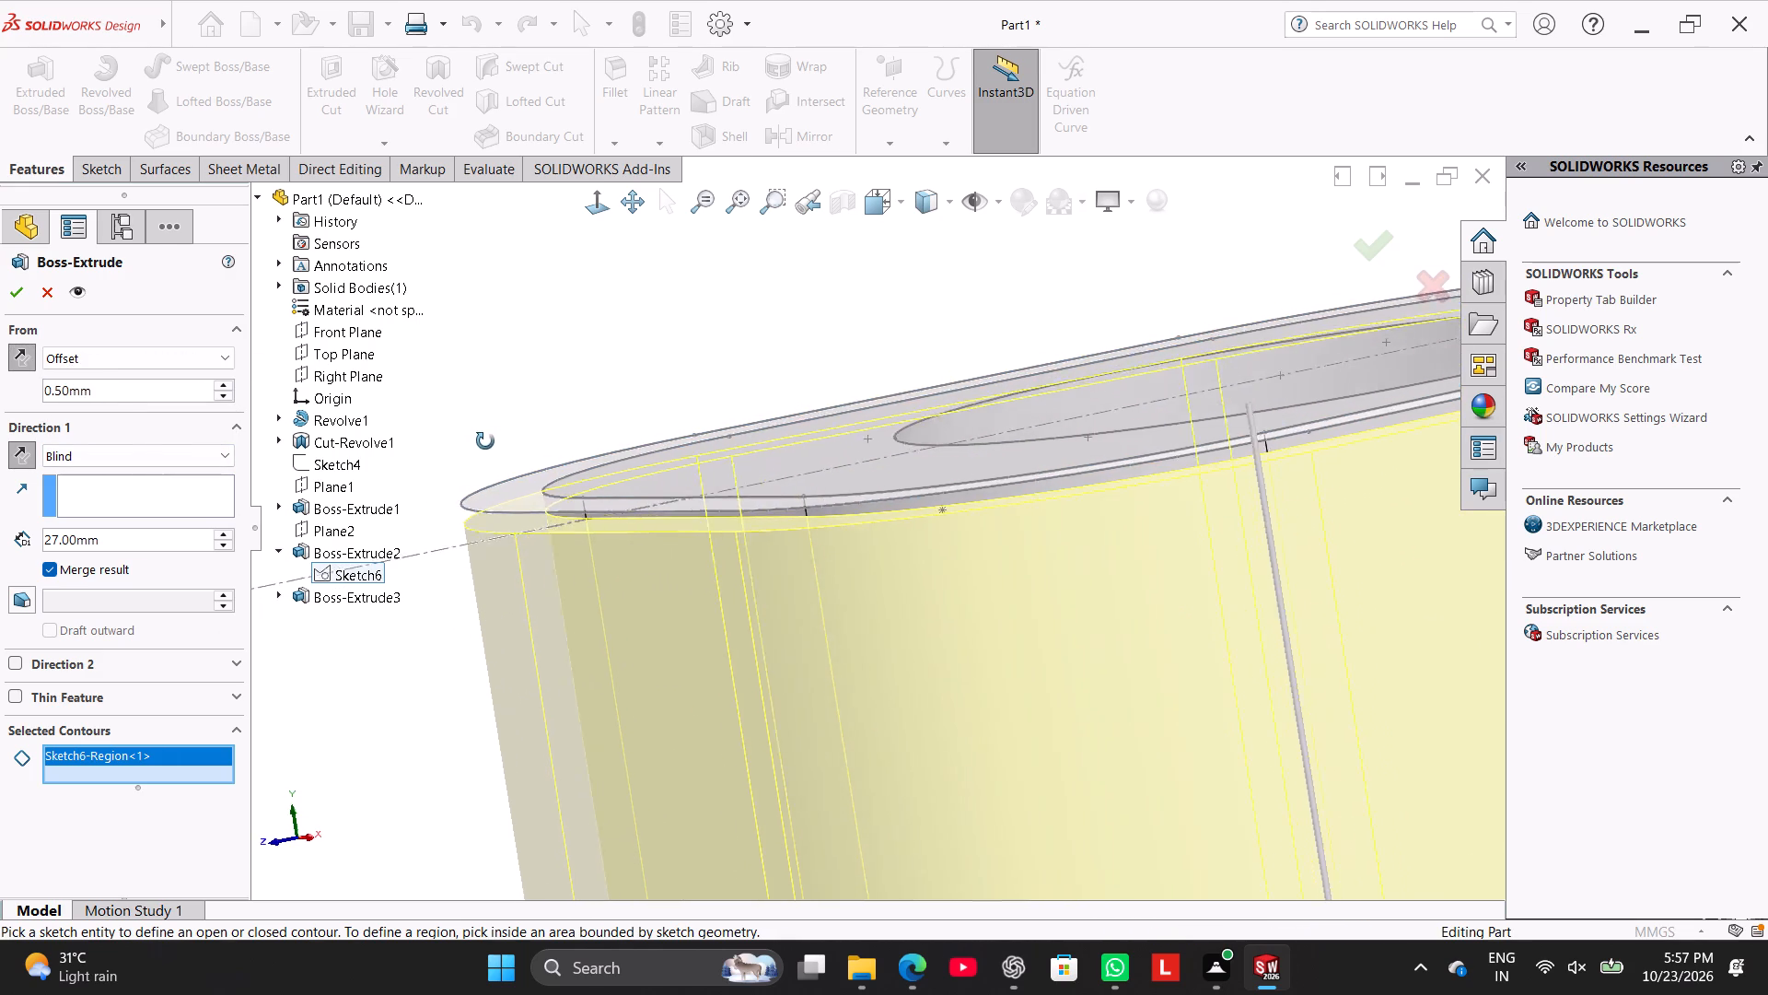
middle_drag(485, 441, 486, 459)
Give the rim extrusion a blind depth of 1 mm and create it, merging the result.
double_click(167, 533)
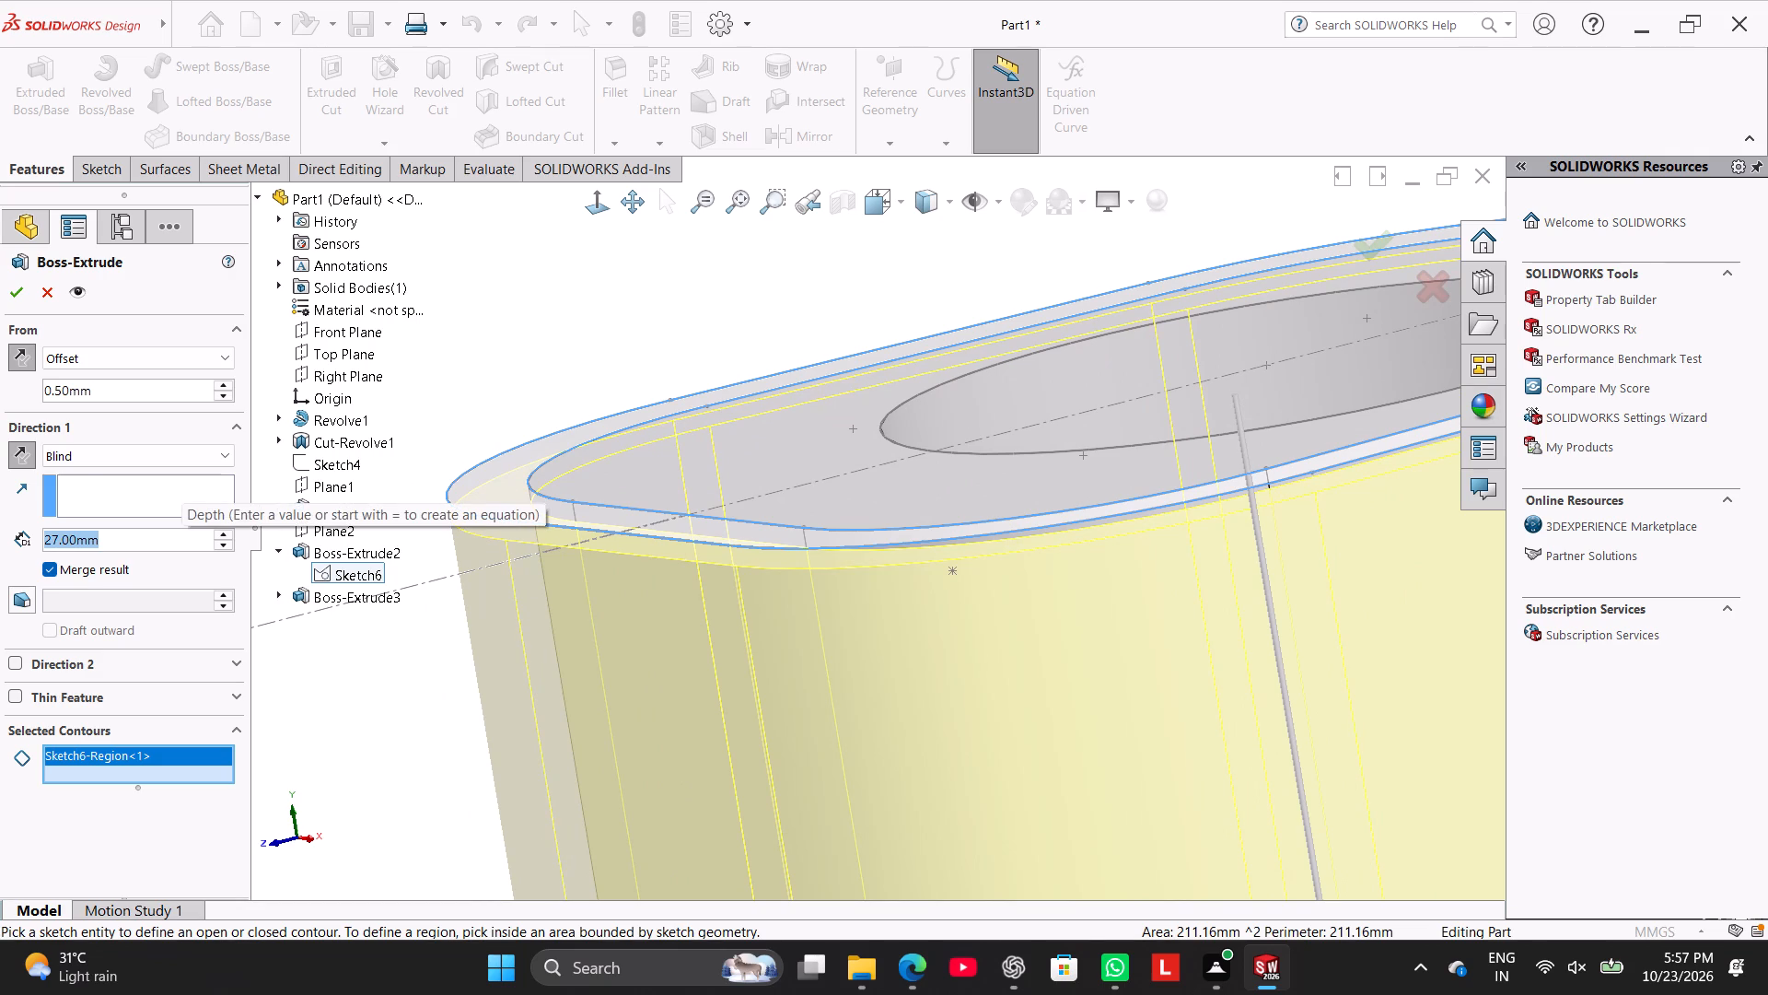
key(1)
key(Return)
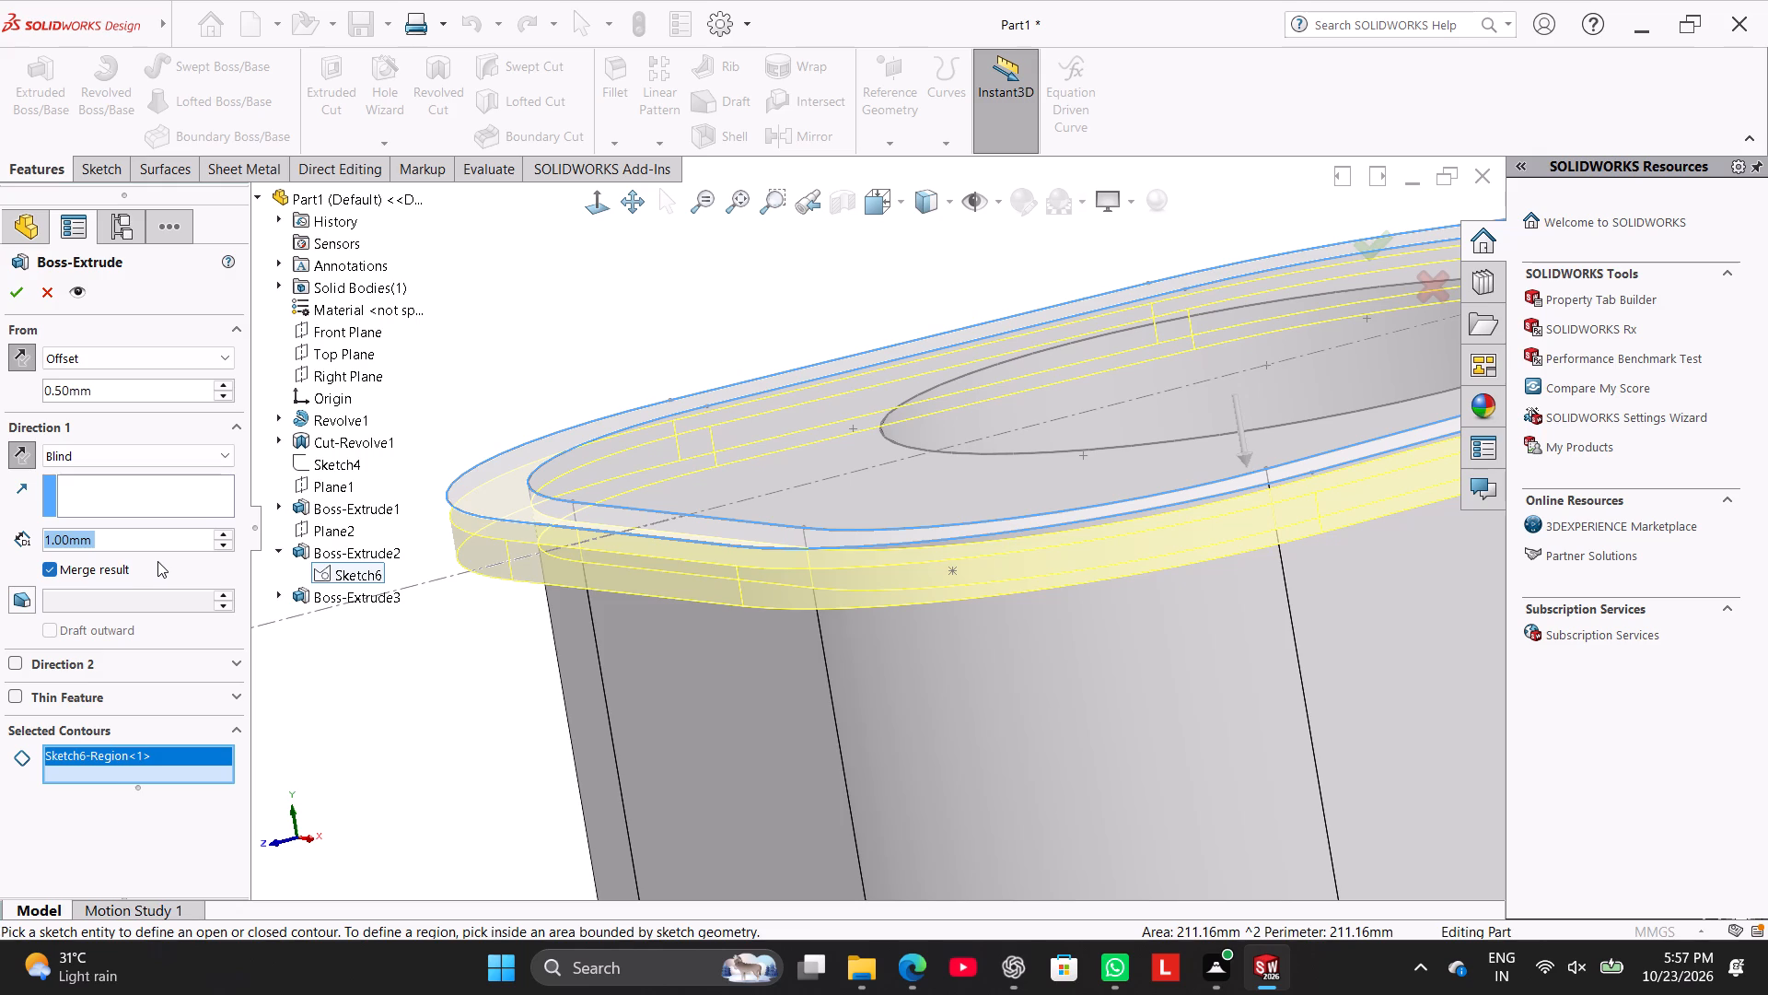
click(8, 278)
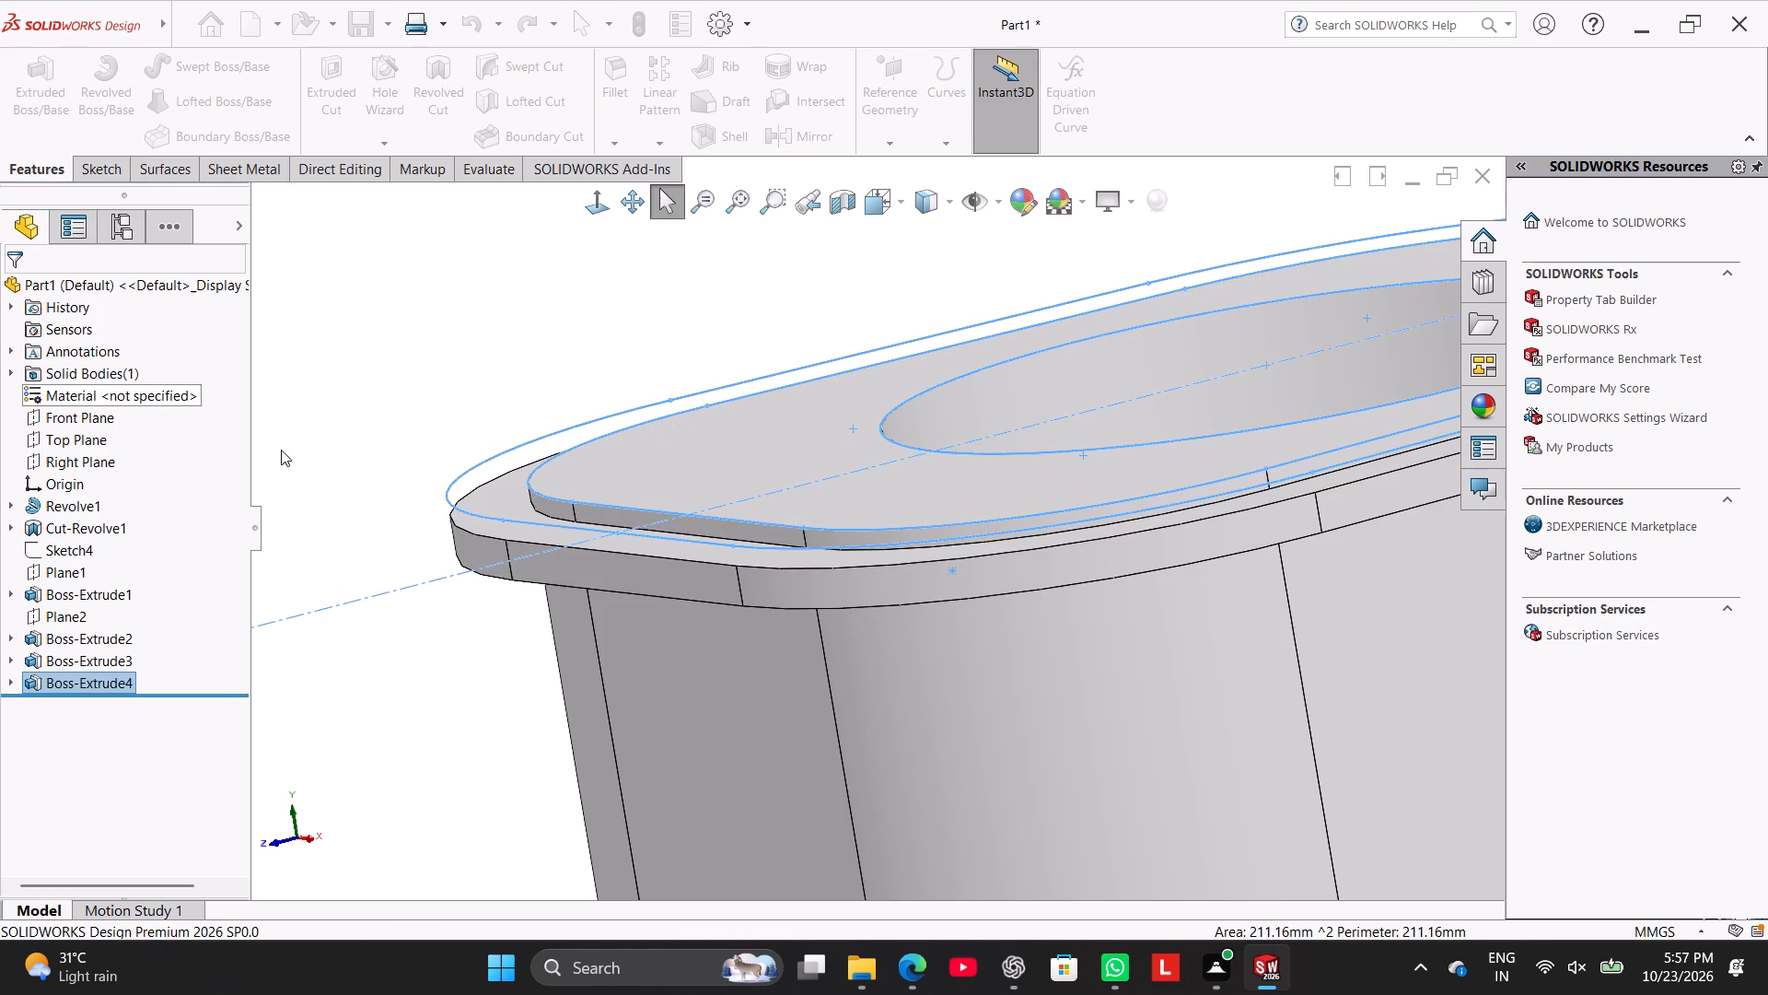
Start a linear pattern of the new rim extrusion, using a vertical edge of the hollow boss as the downward direction.
scroll(678, 602, up, 5)
click(598, 669)
middle_drag(677, 603, 692, 636)
scroll(690, 642, down, 1)
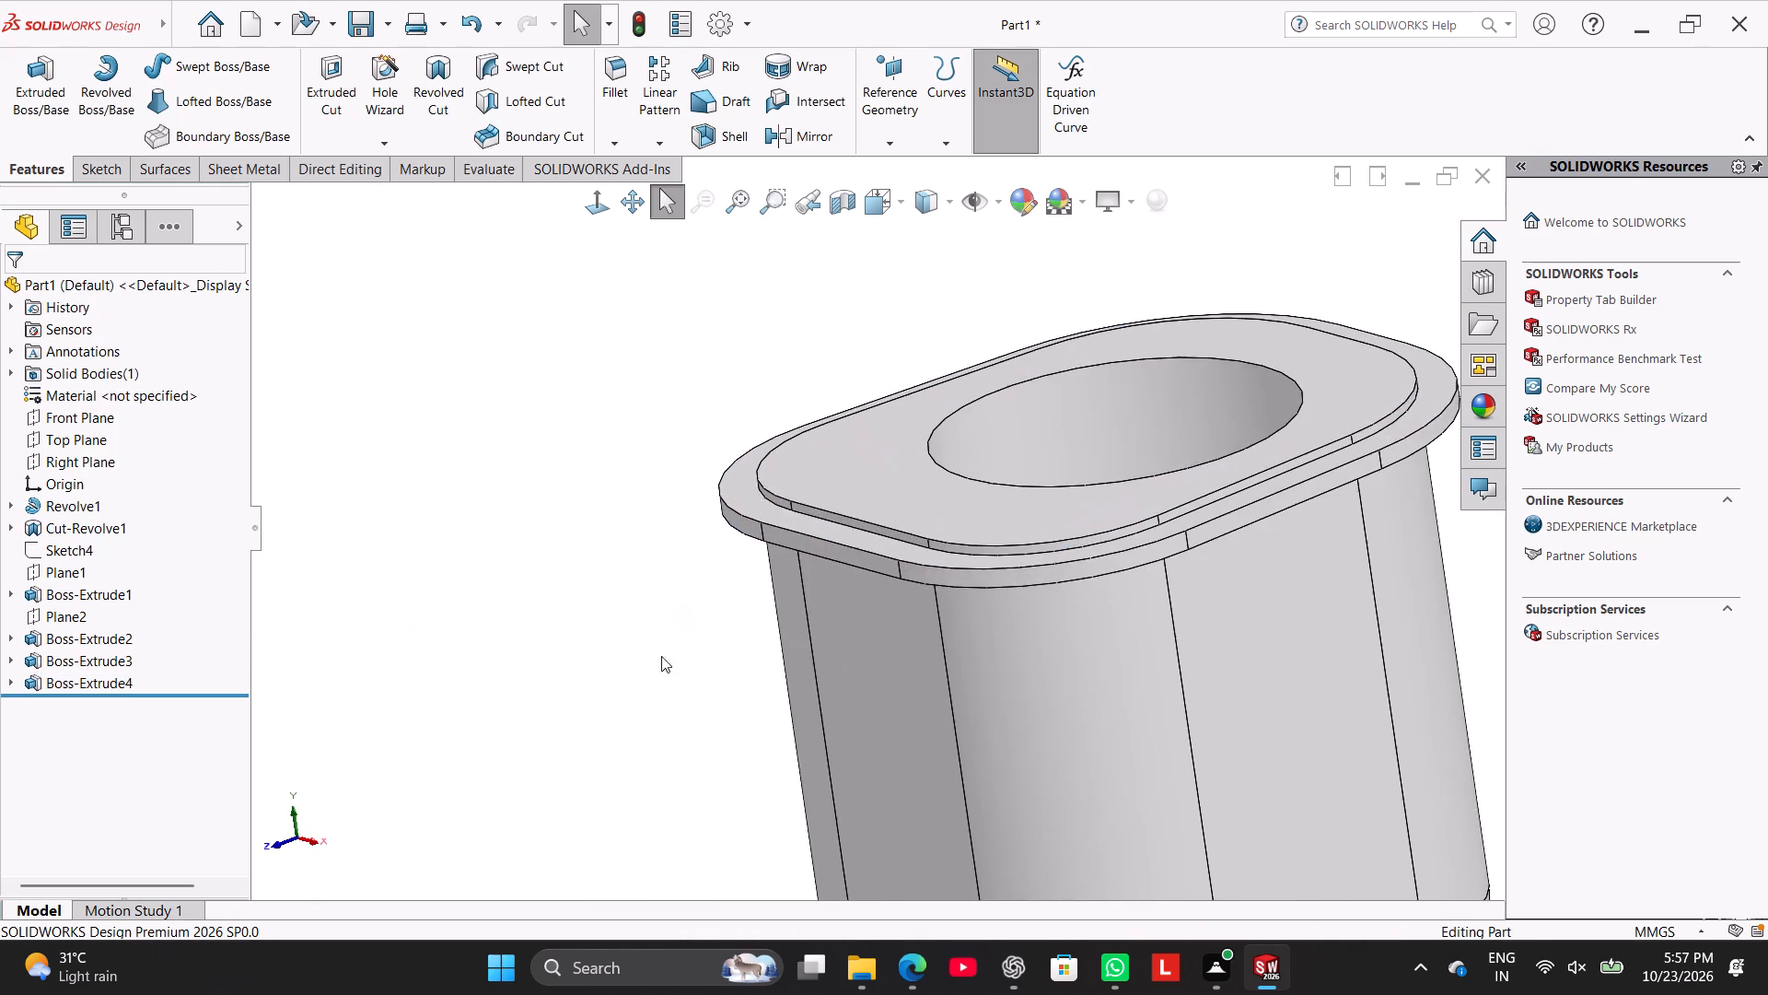
right_drag(608, 661, 834, 467)
scroll(1041, 362, down, 4)
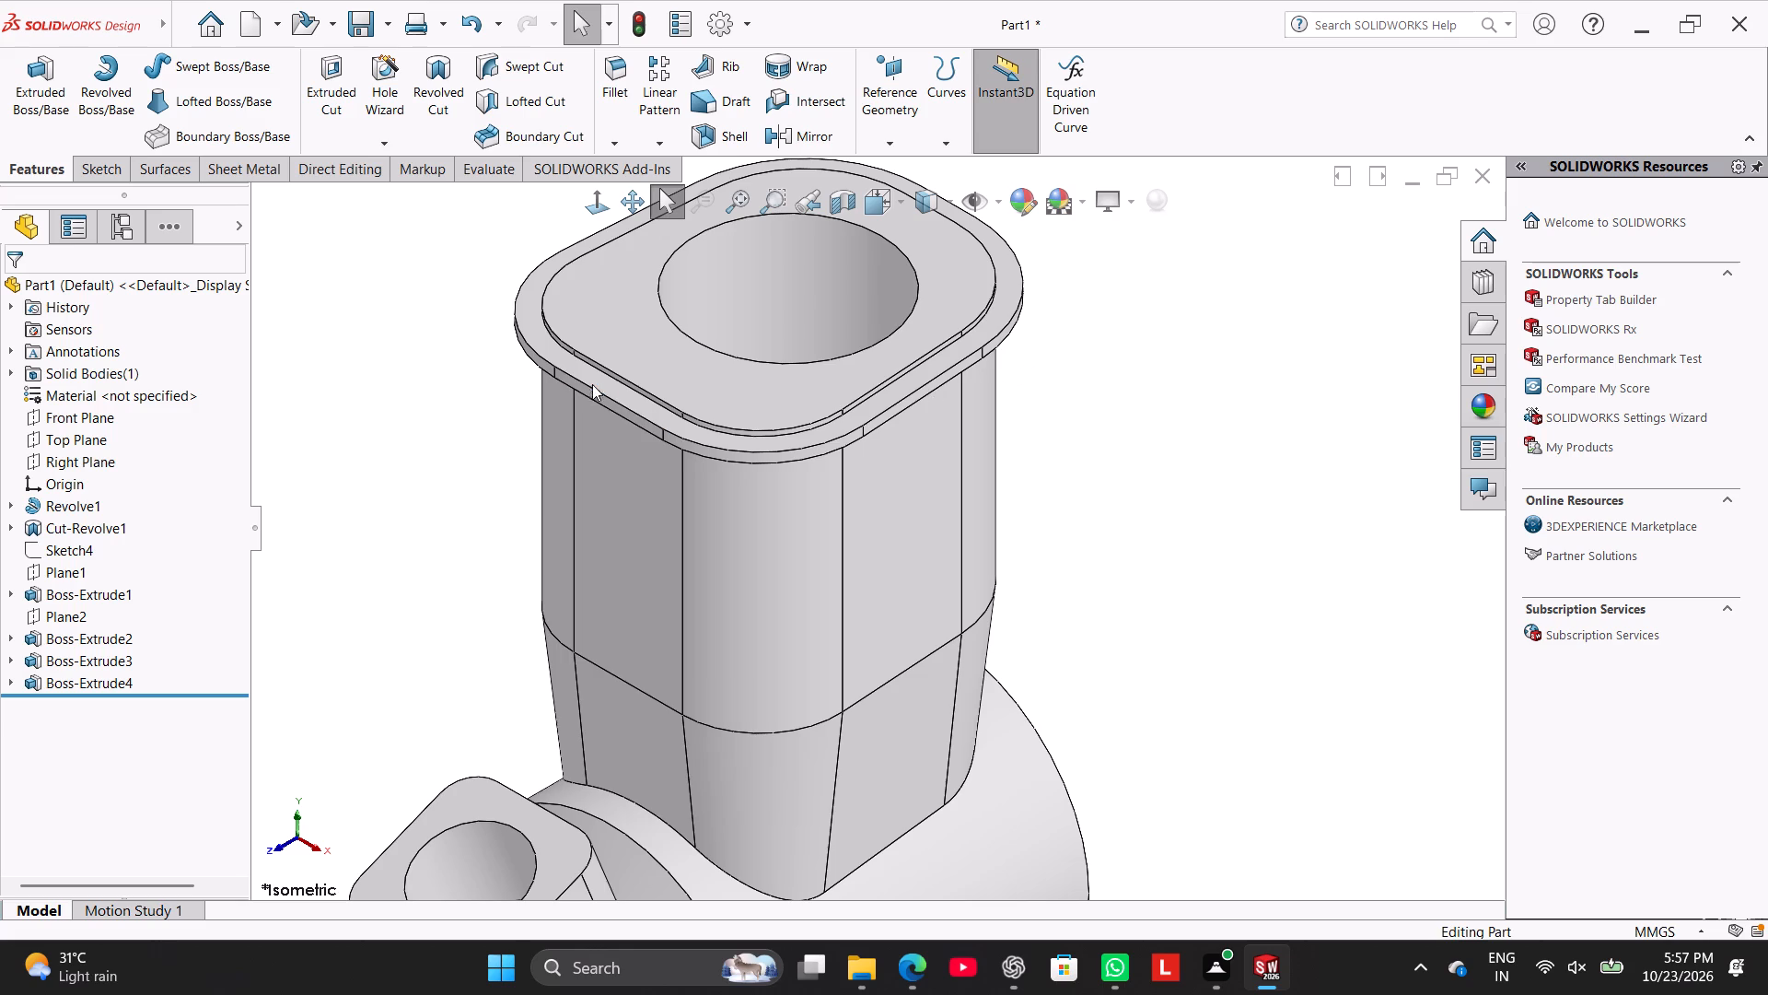
click(114, 686)
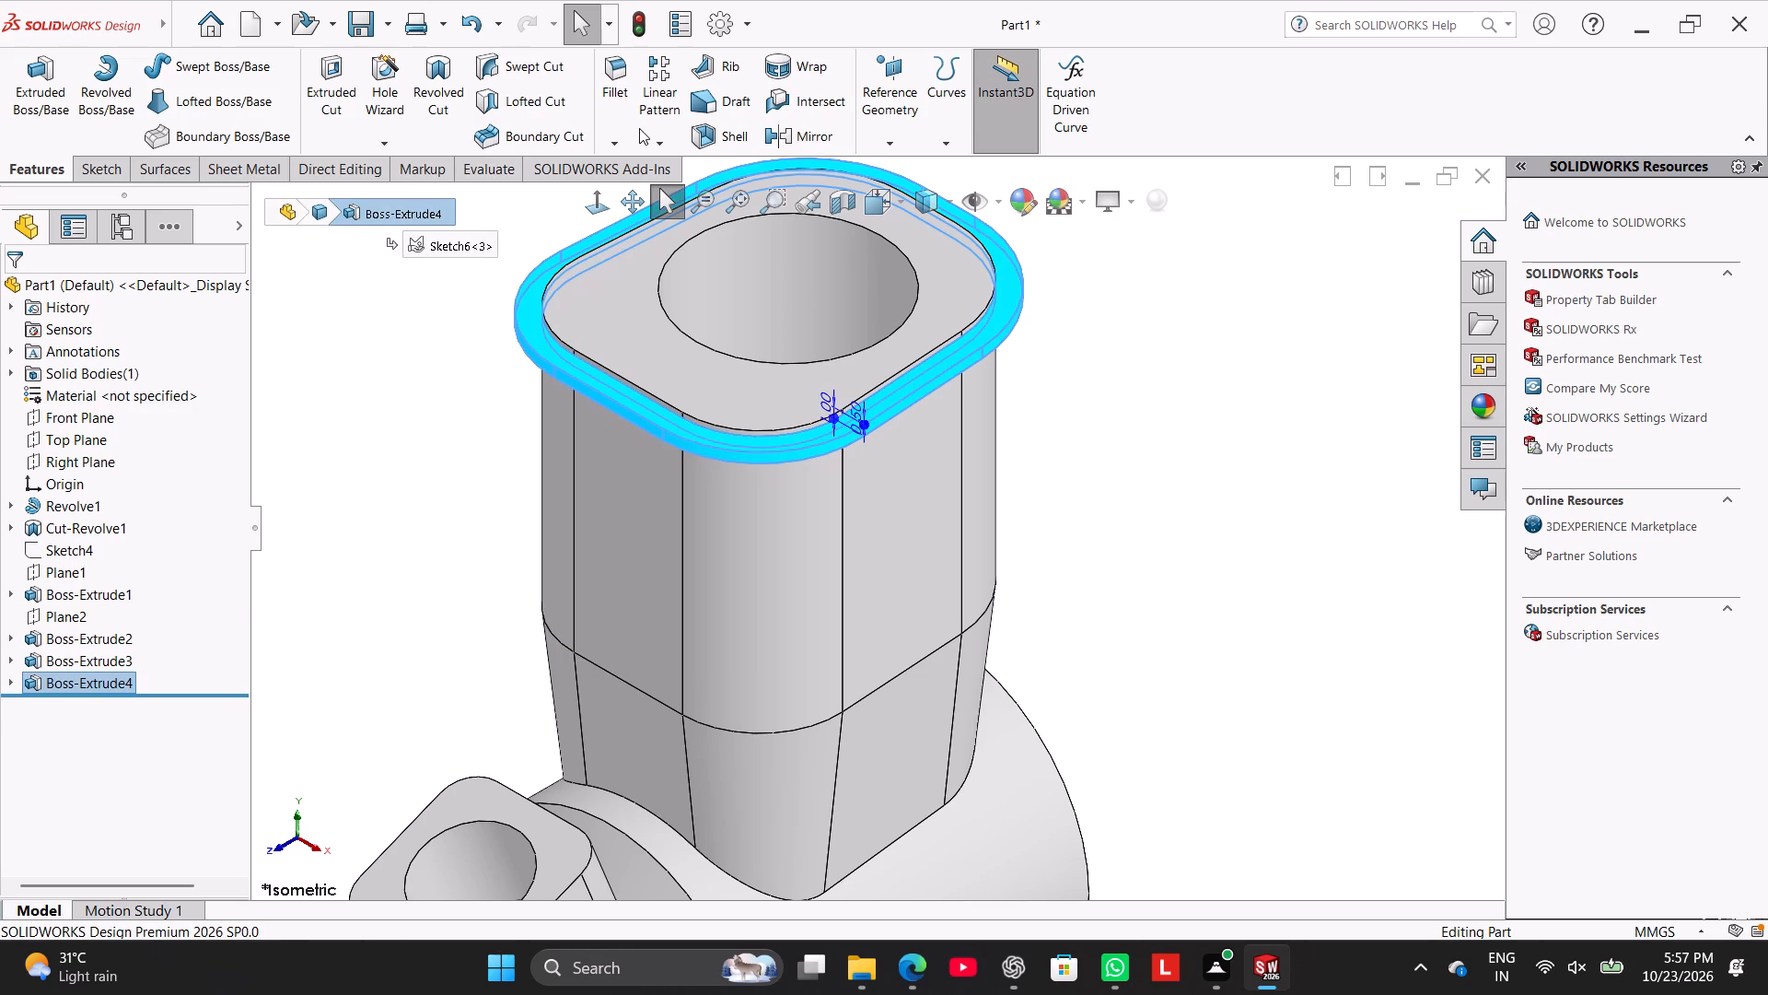
click(661, 136)
click(671, 171)
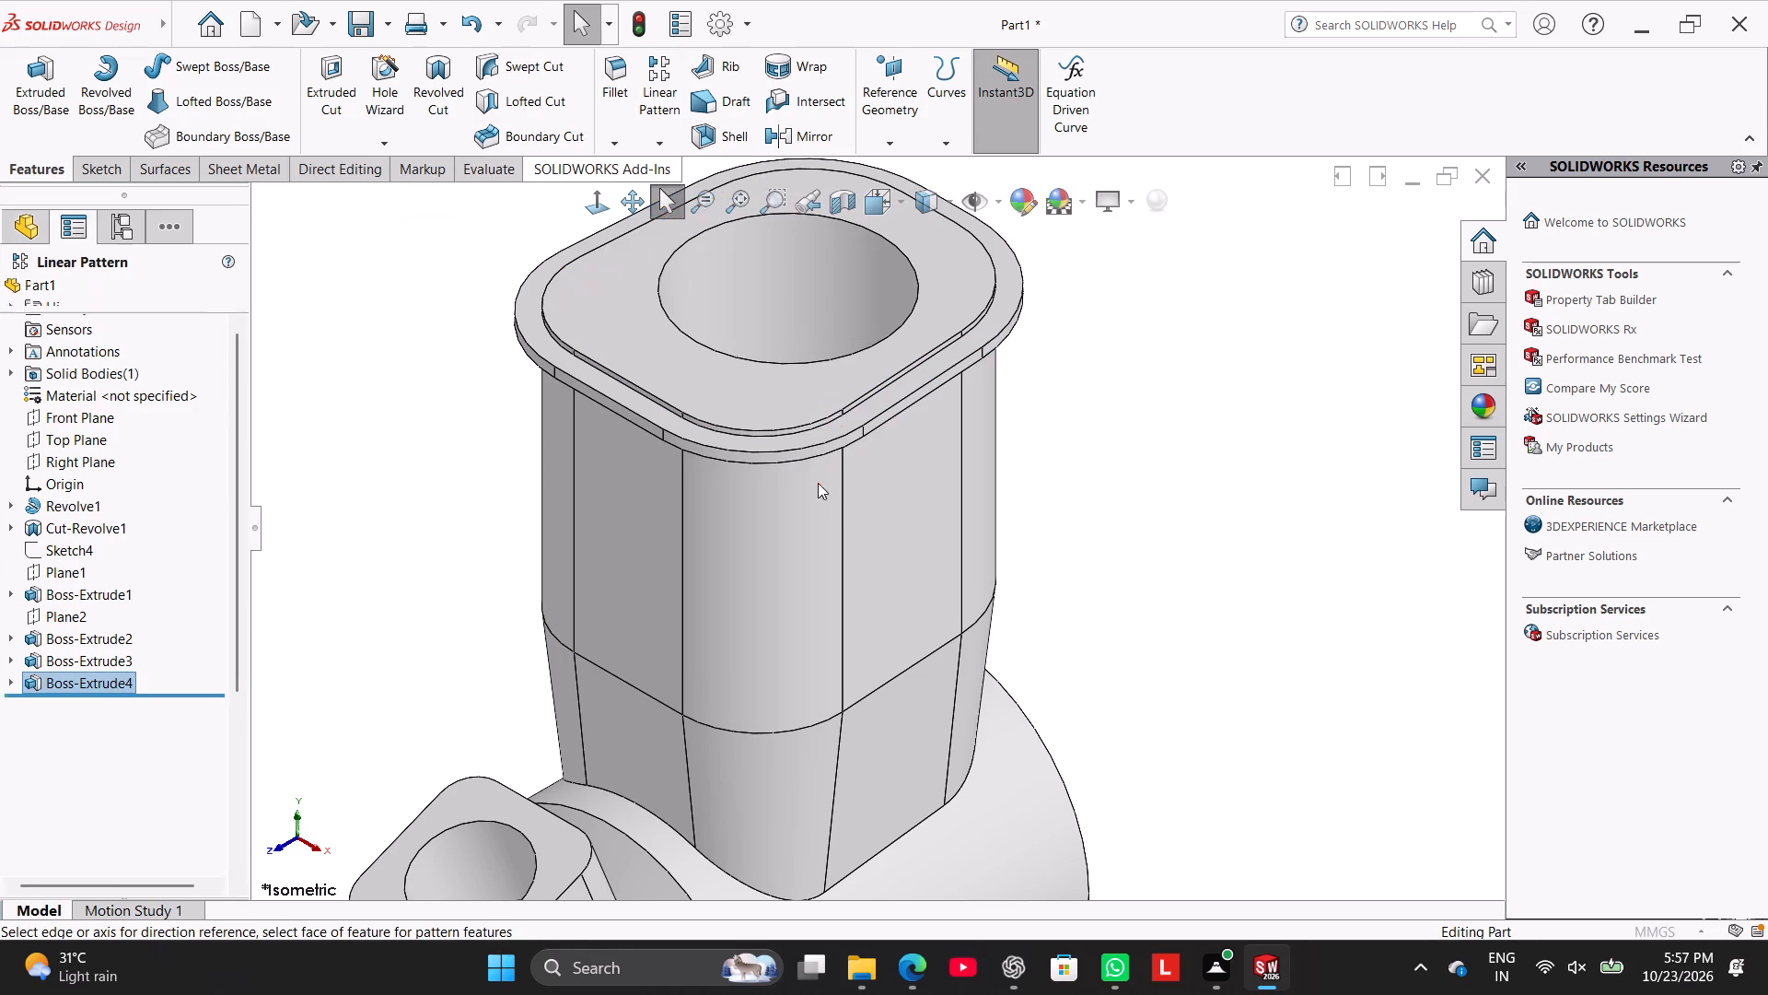
click(842, 487)
middle_drag(585, 543, 544, 513)
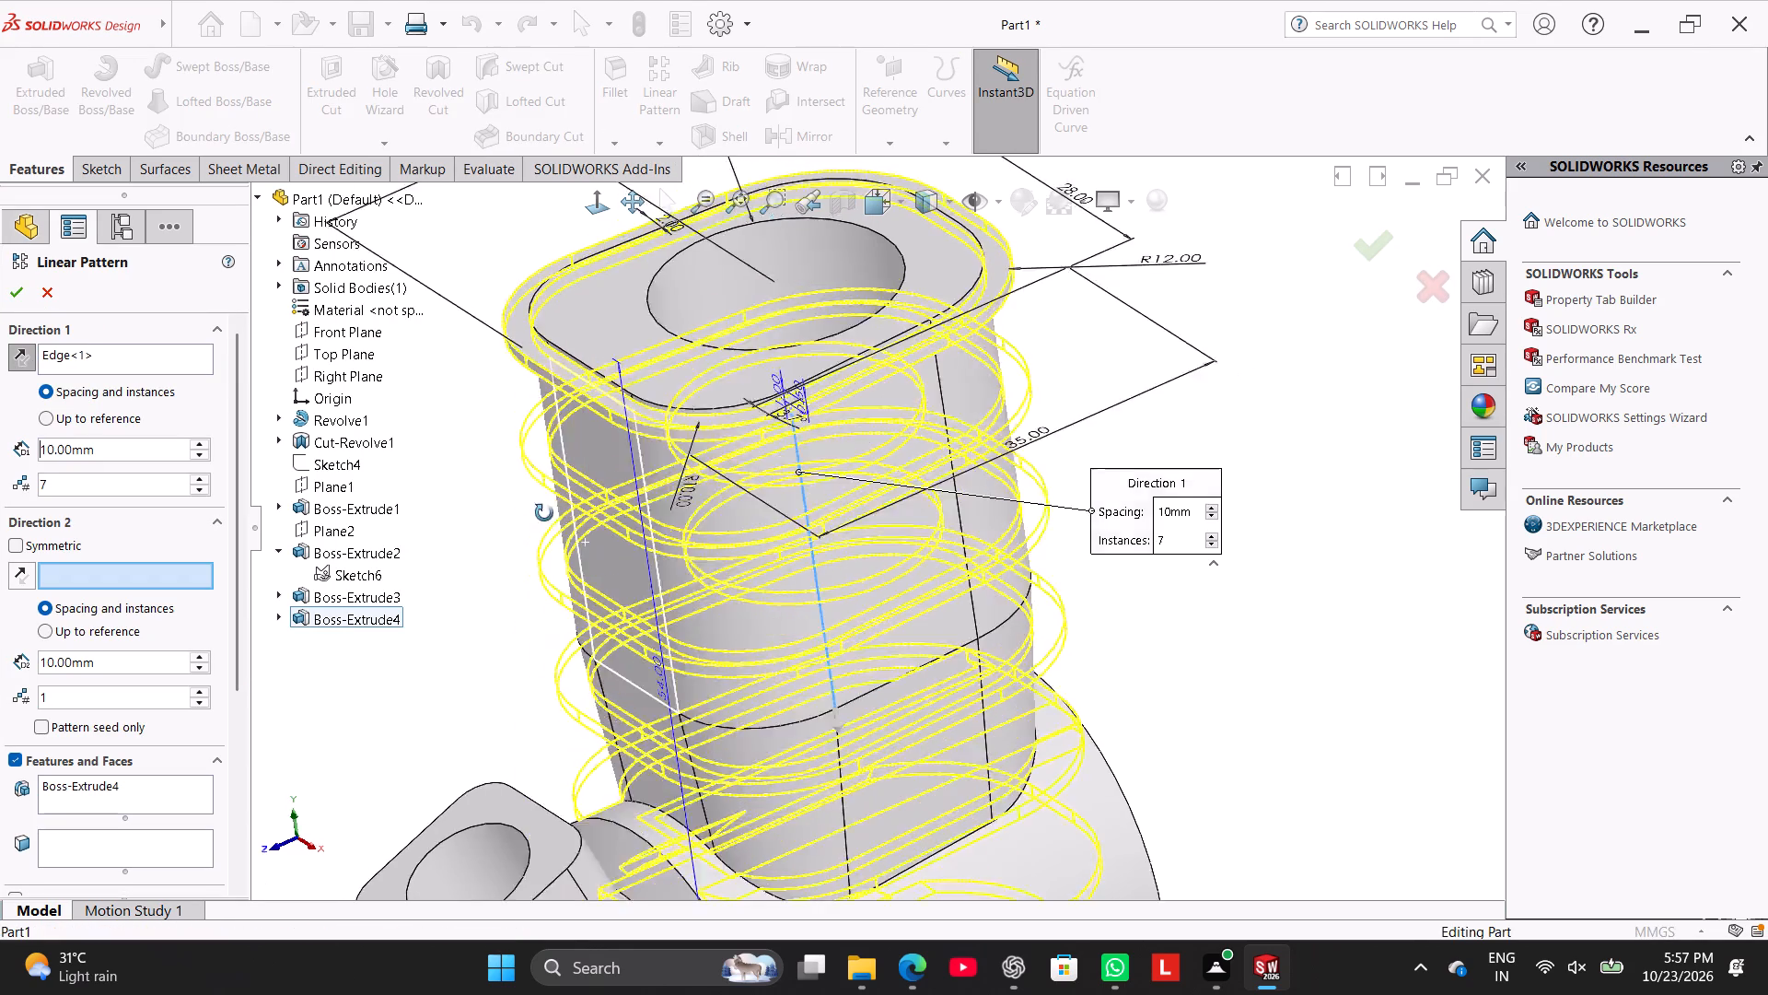
middle_drag(544, 513, 502, 483)
scroll(512, 514, up, 4)
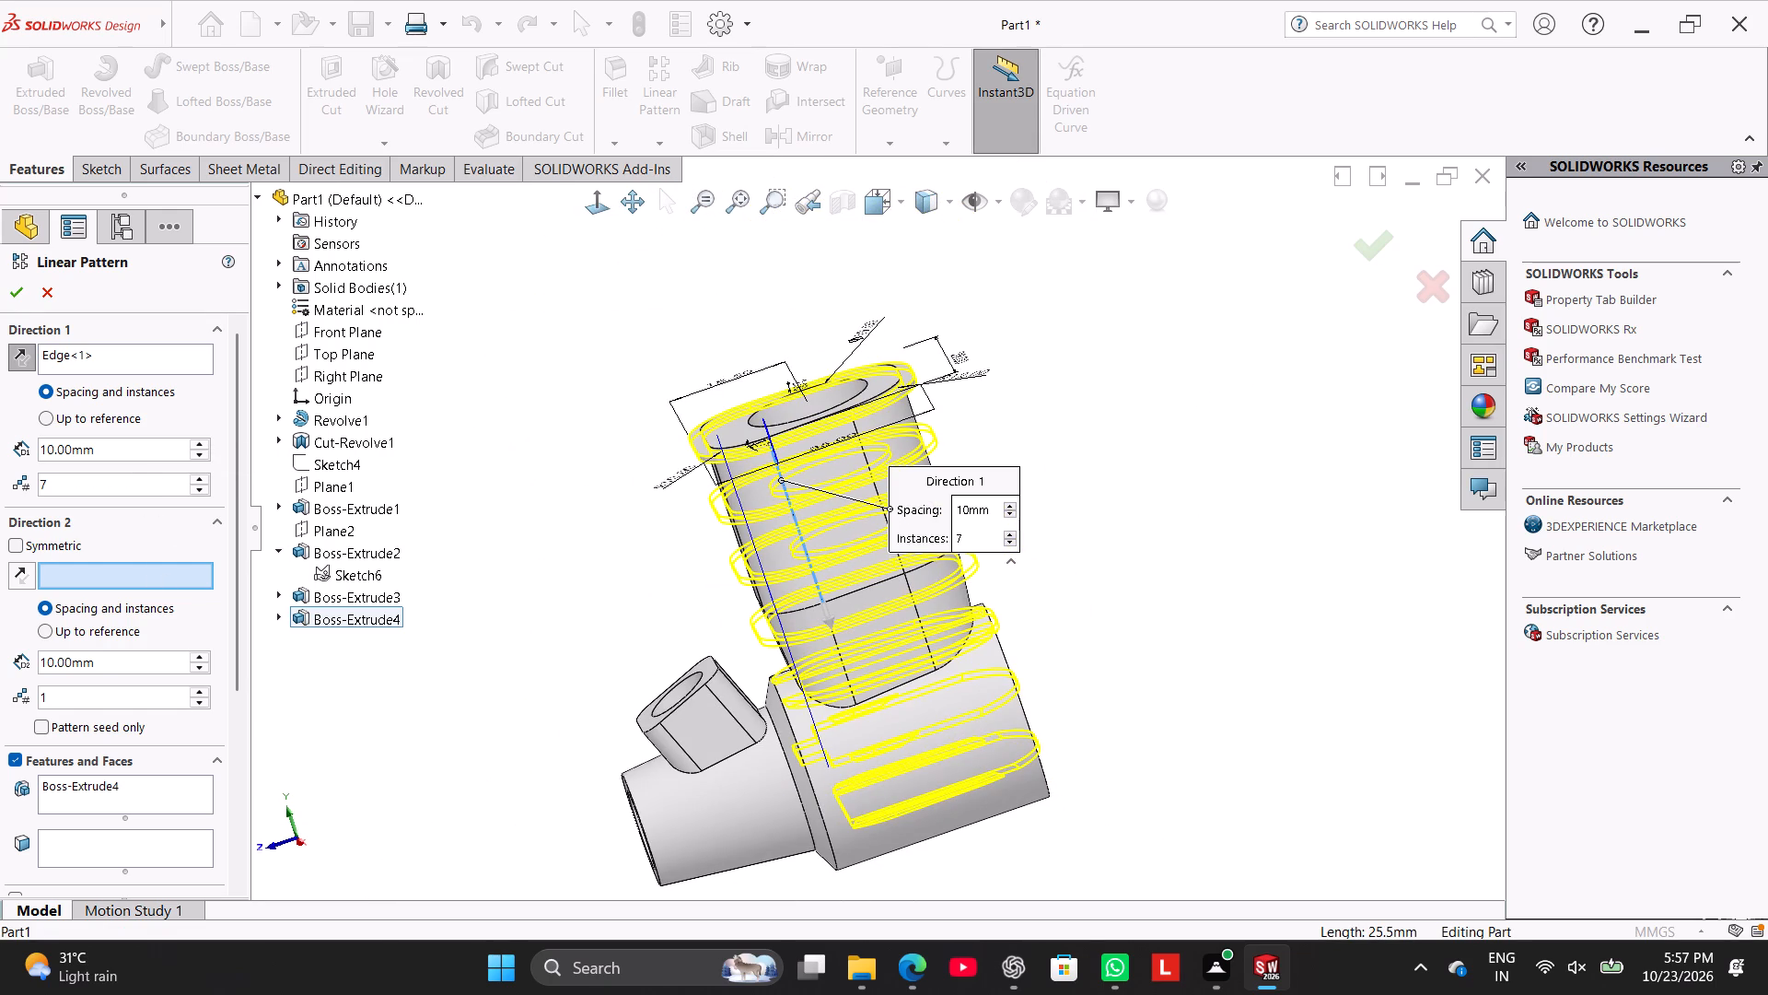
Set the rim pattern to 2 mm spacing and 12 instances and create it.
double_click(139, 449)
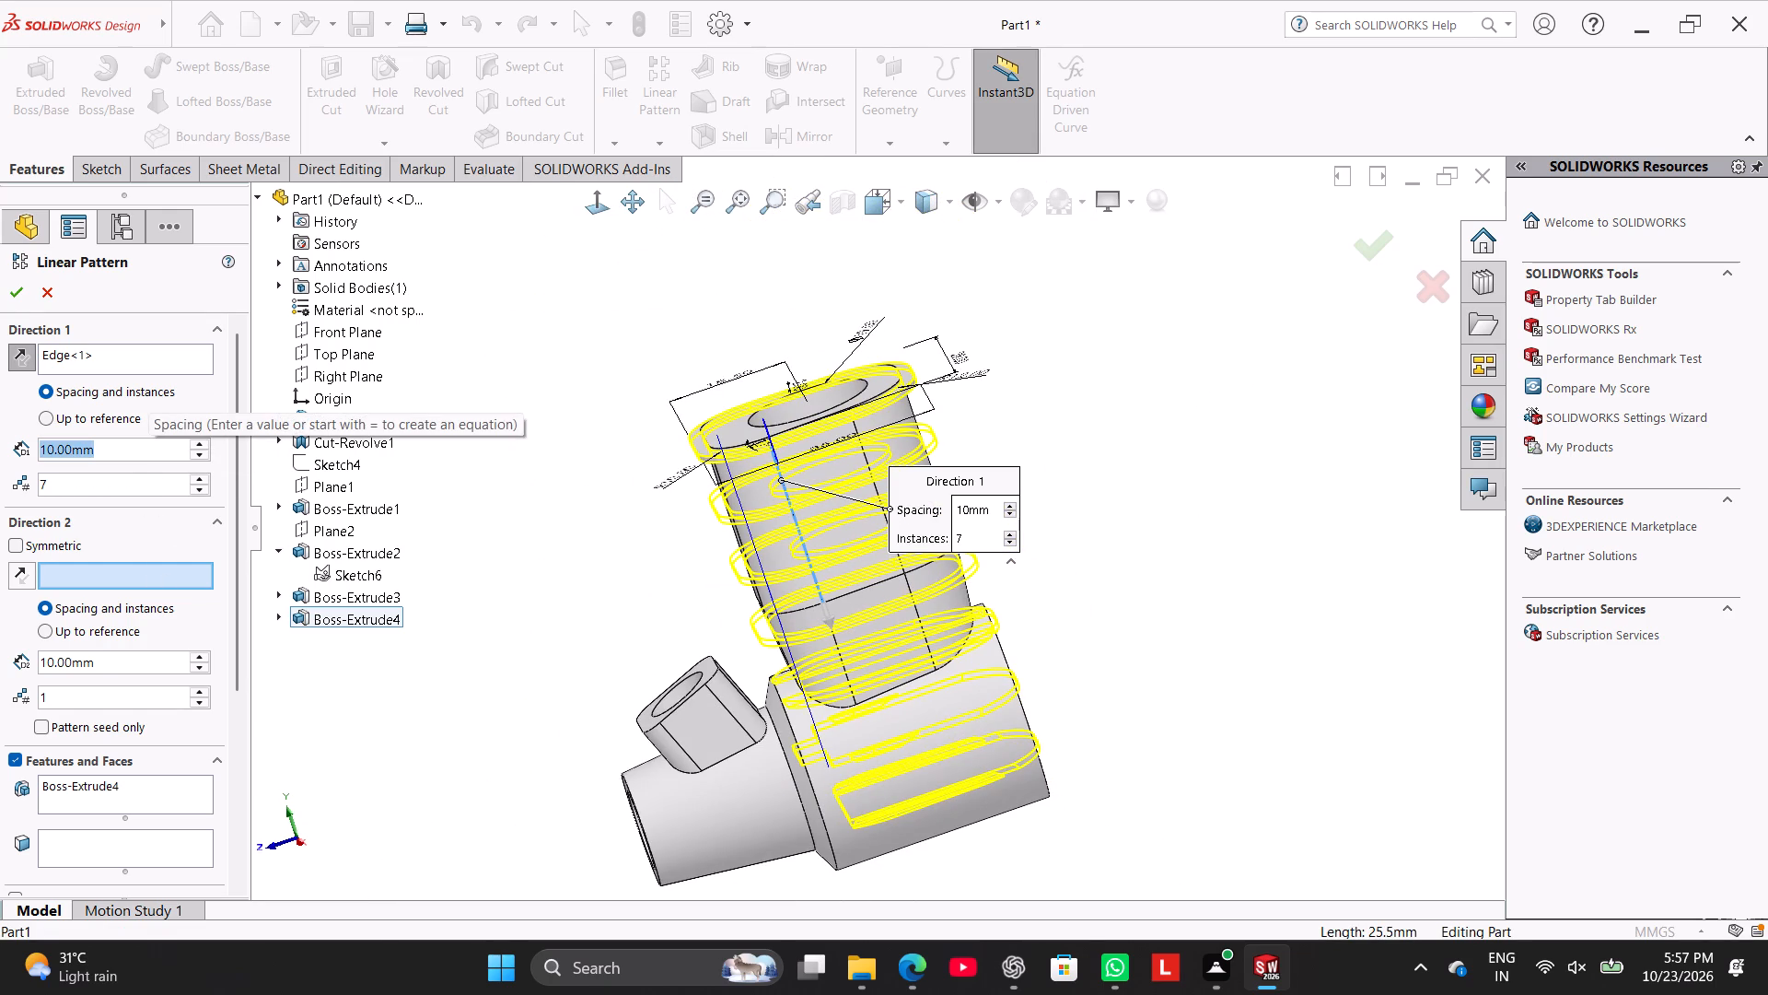
key(2)
key(Return)
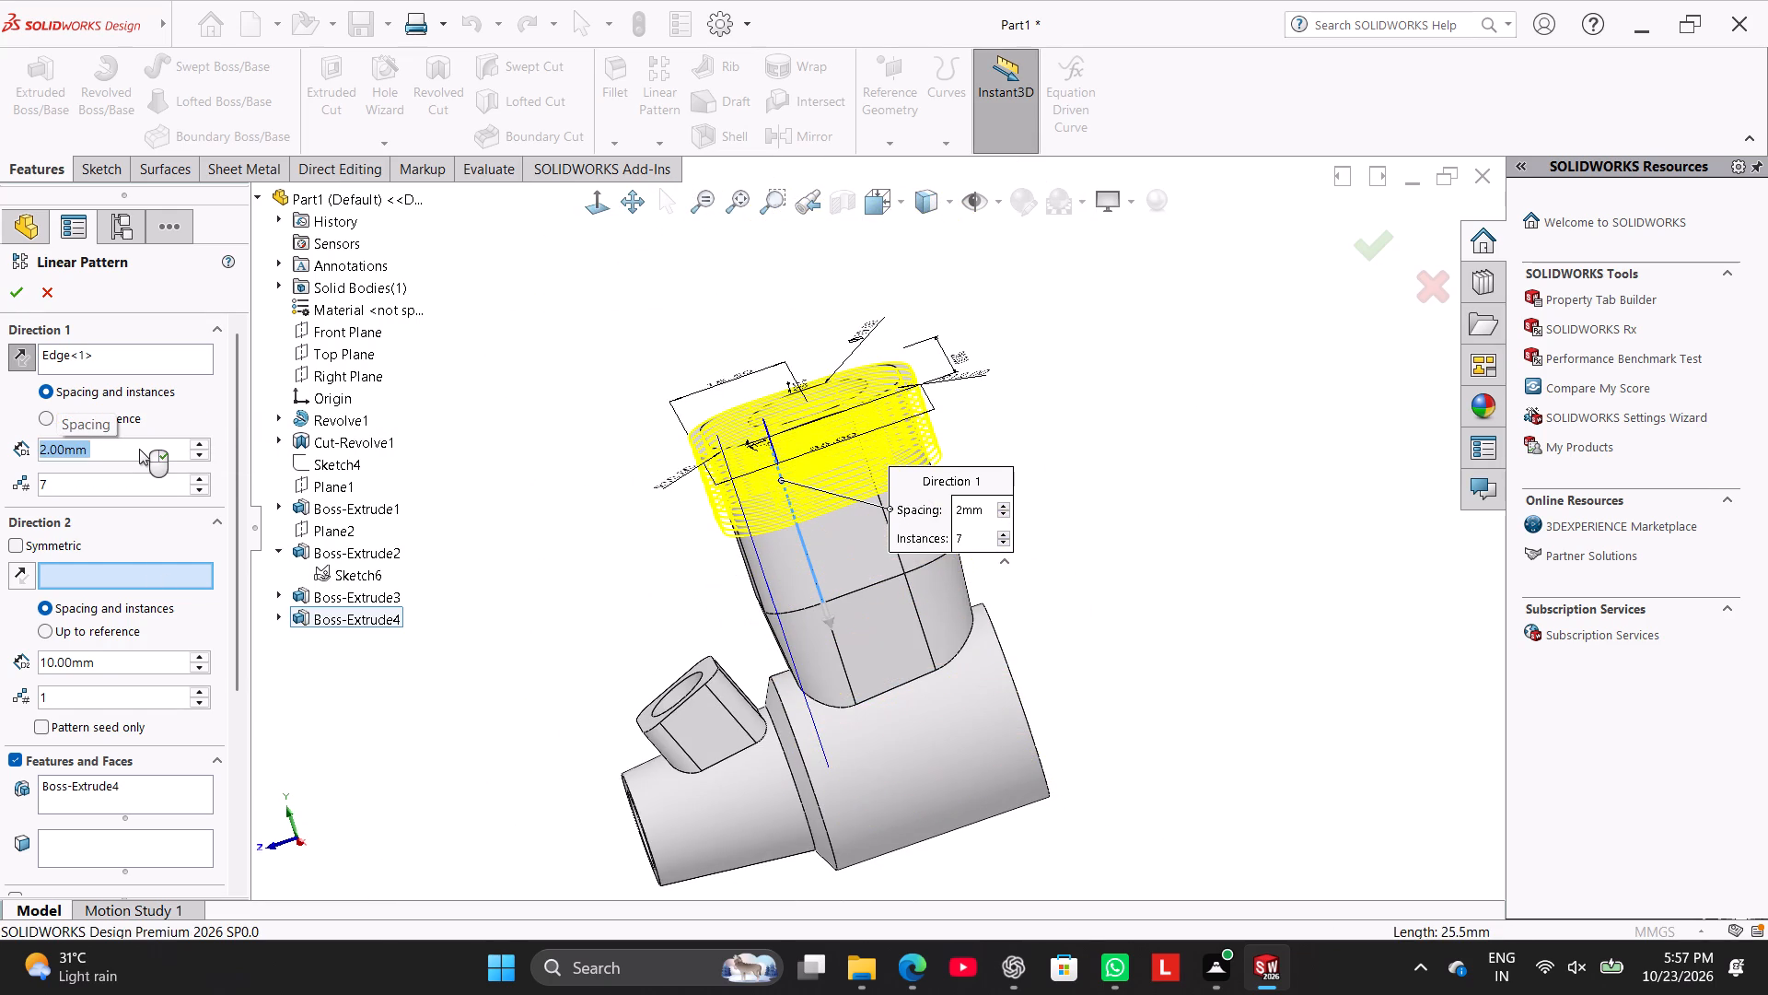
double_click(127, 494)
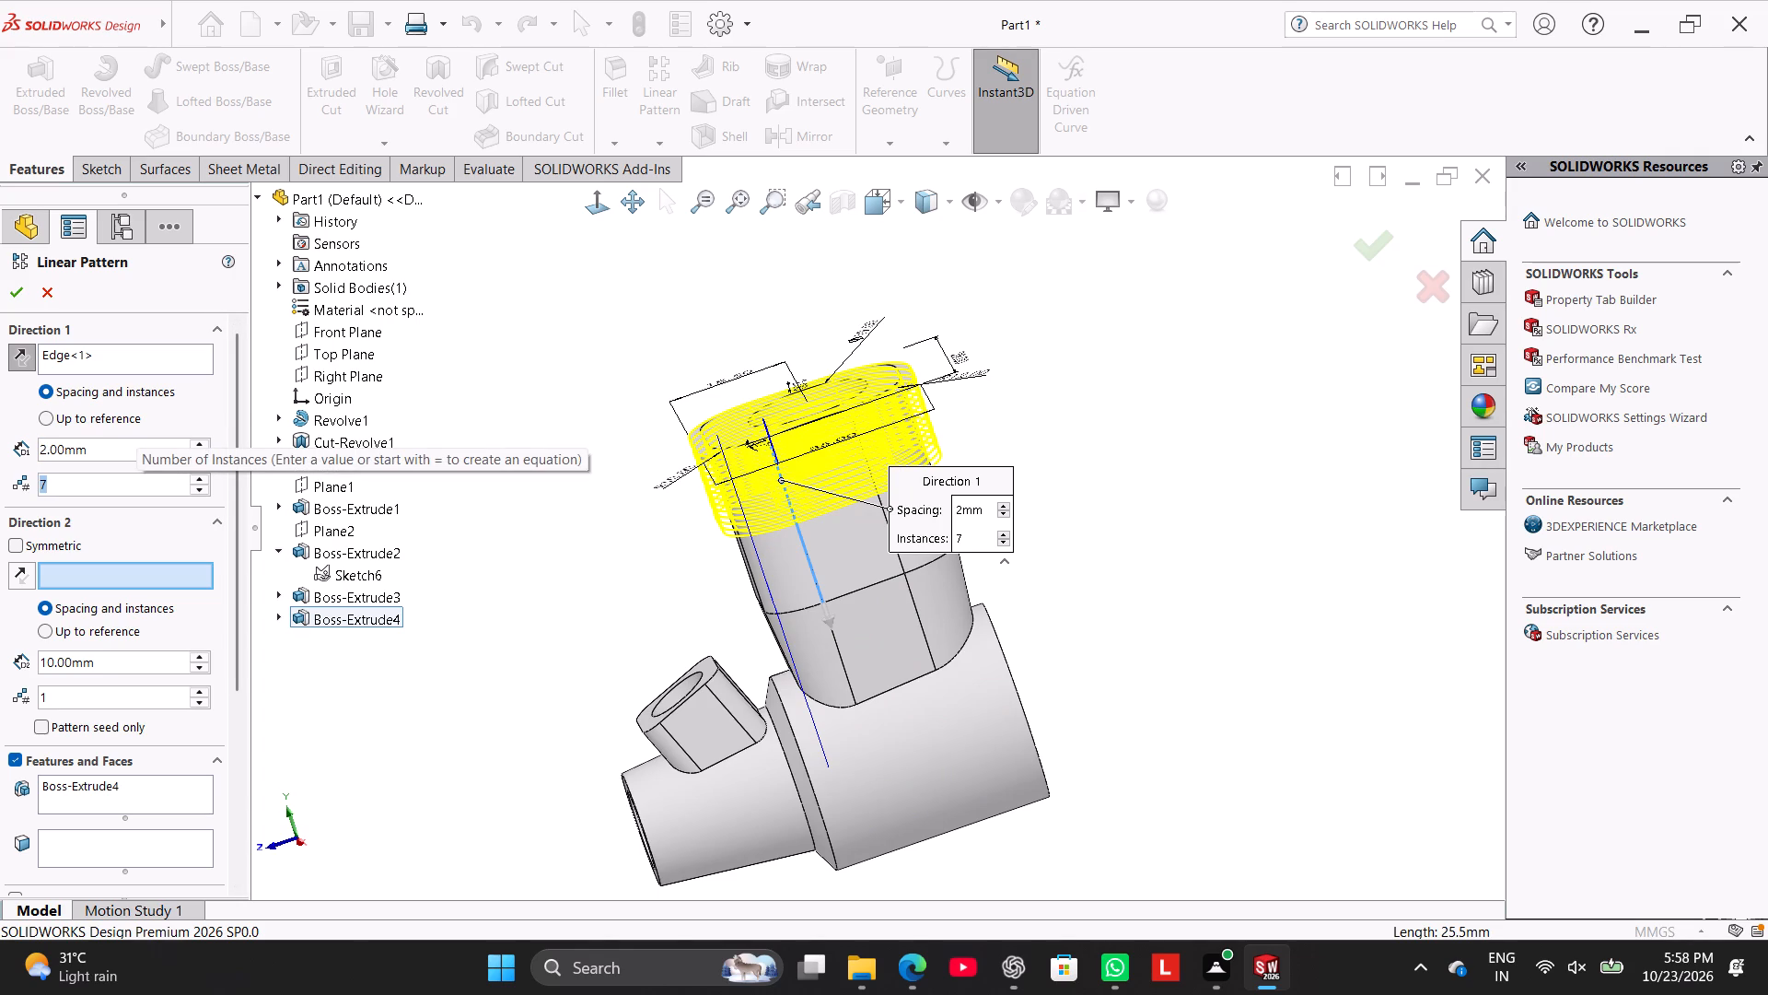
text(12)
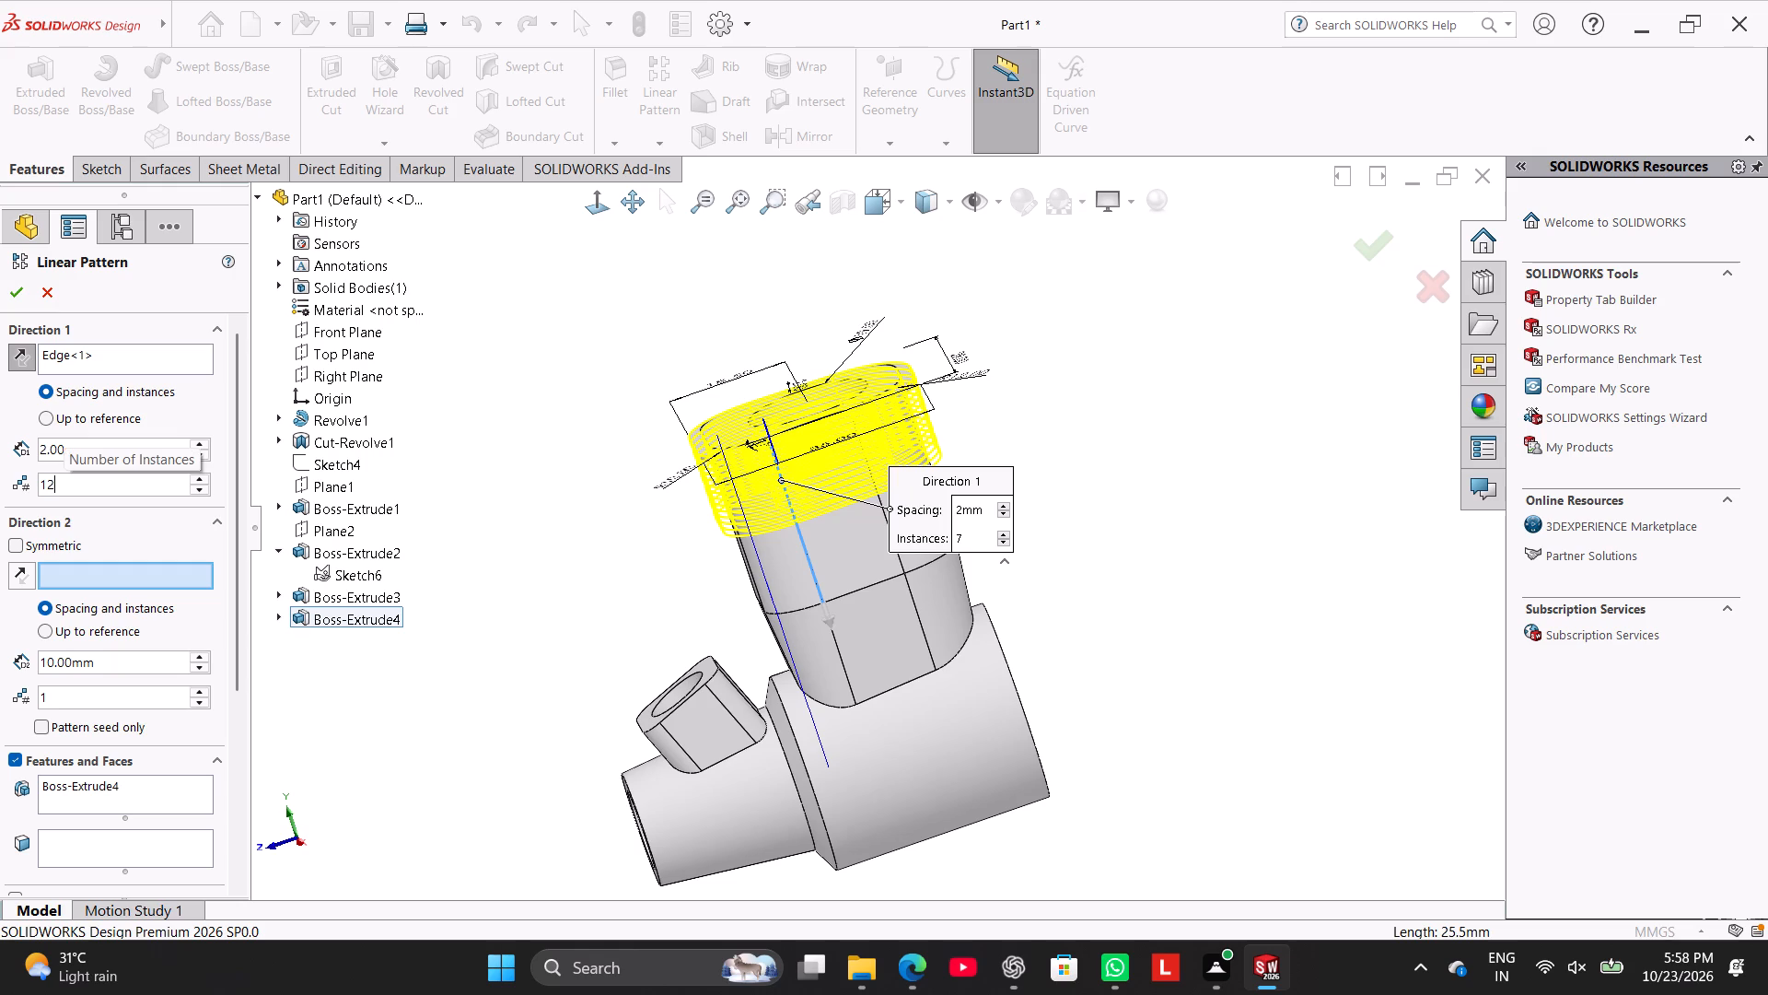
click(548, 361)
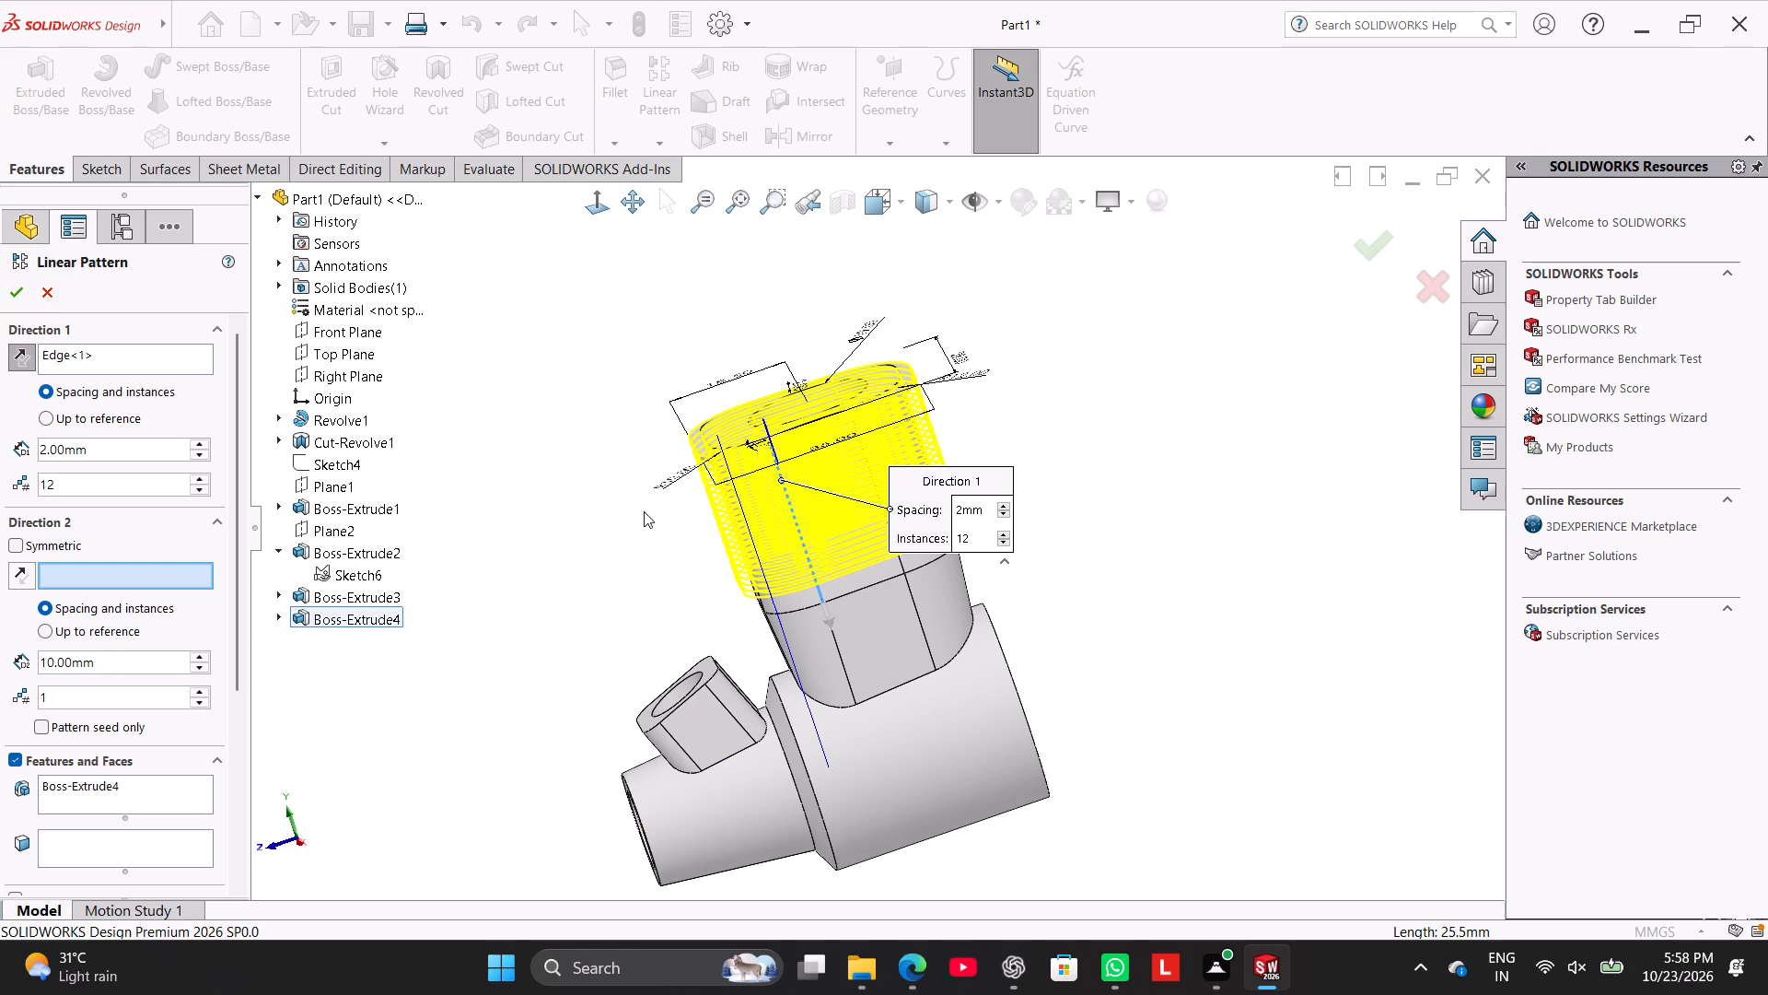
scroll(685, 505, down, 3)
middle_drag(497, 597, 566, 527)
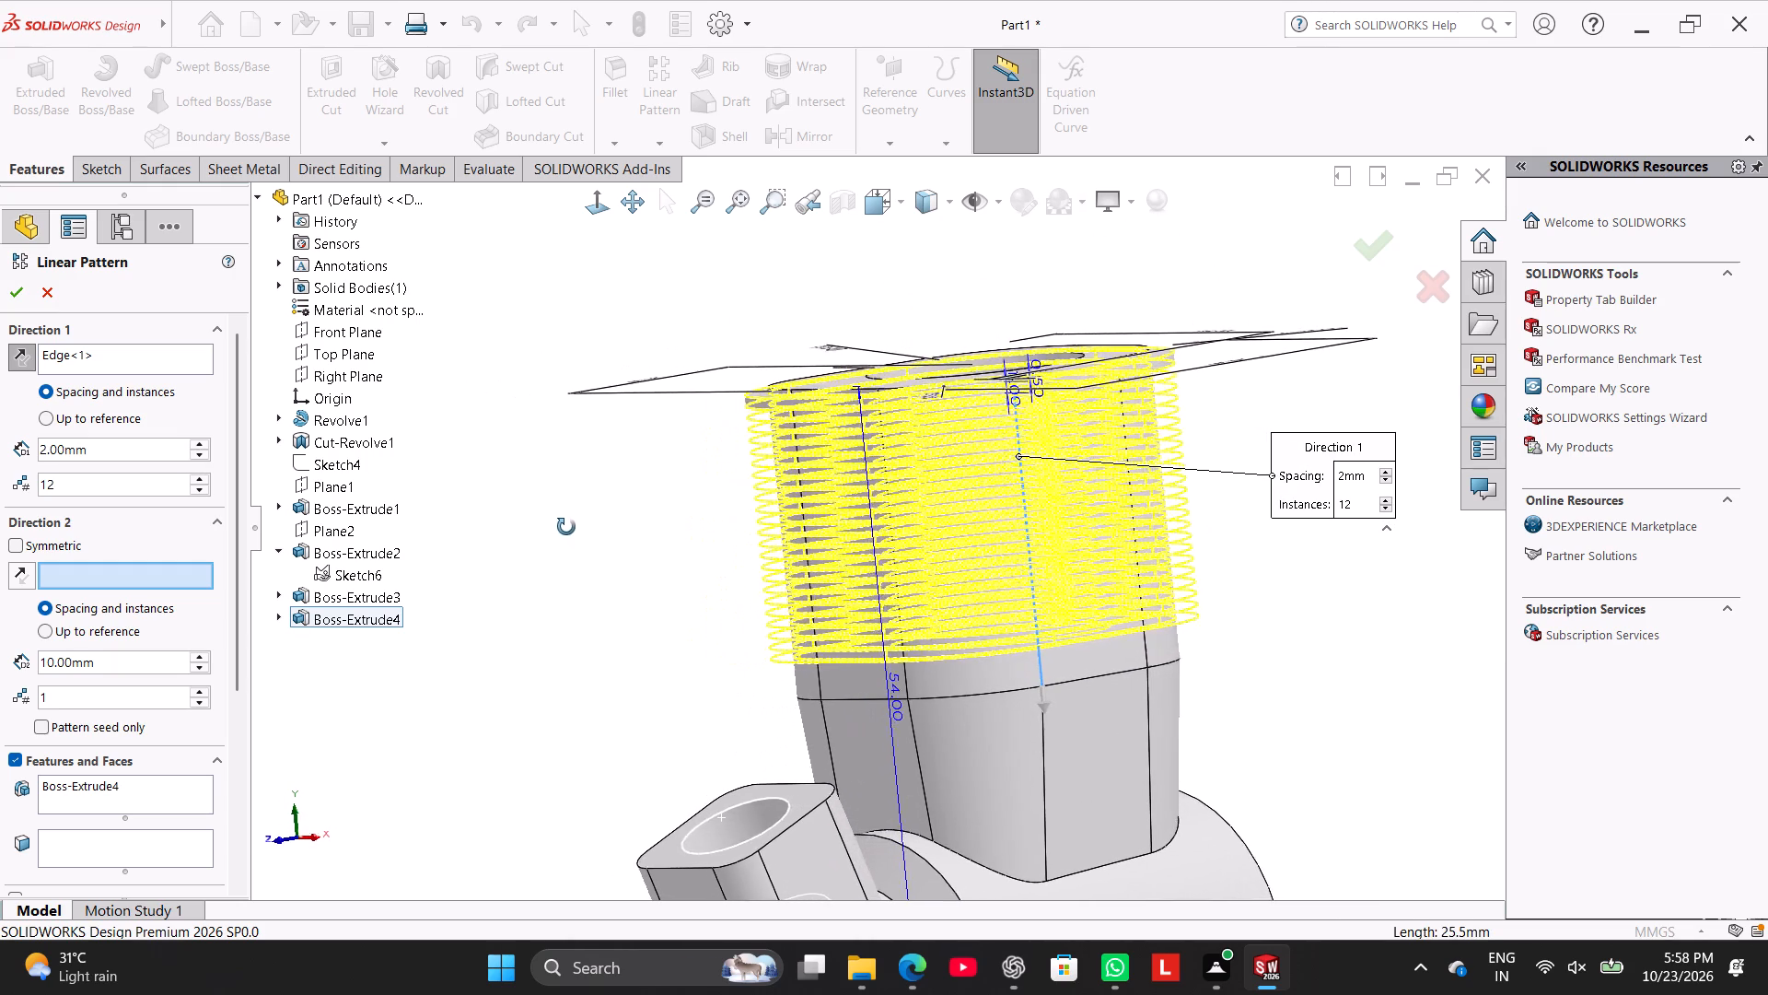
middle_drag(566, 527, 565, 527)
click(18, 297)
click(472, 419)
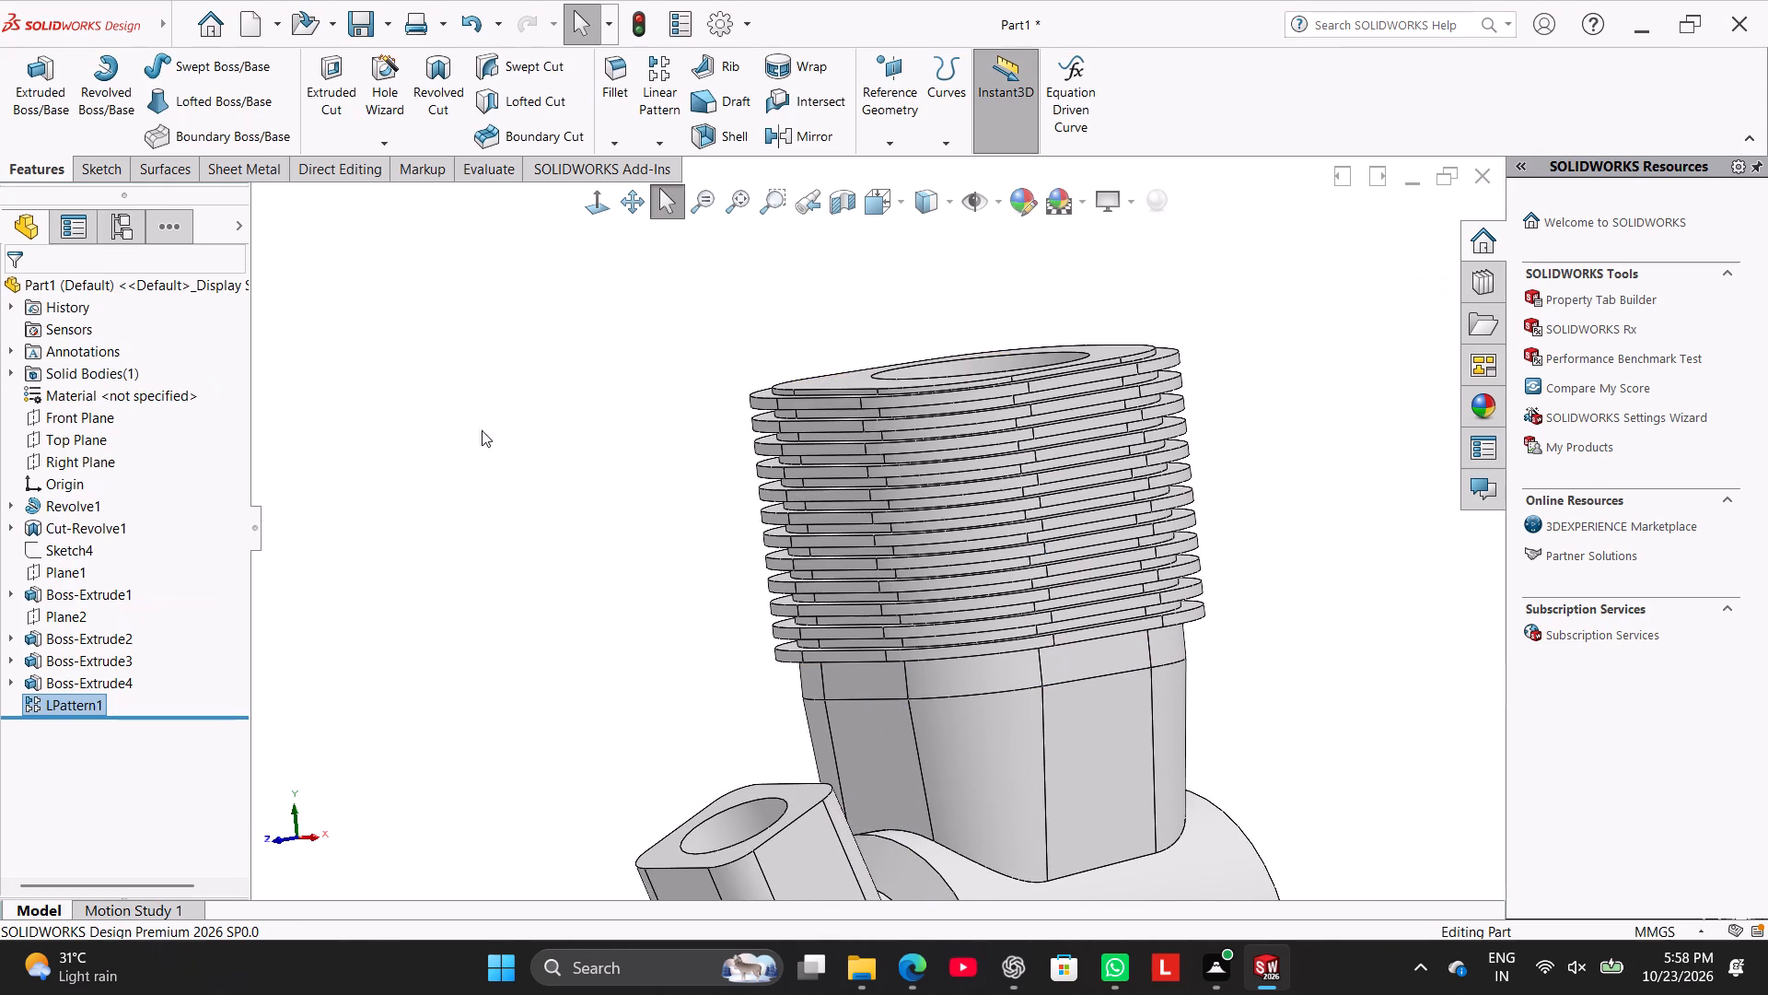
Inspect the fins on the vertical boss and check the distance from the top fin's upper face to the lowest fin's underside.
right_drag(436, 599, 664, 419)
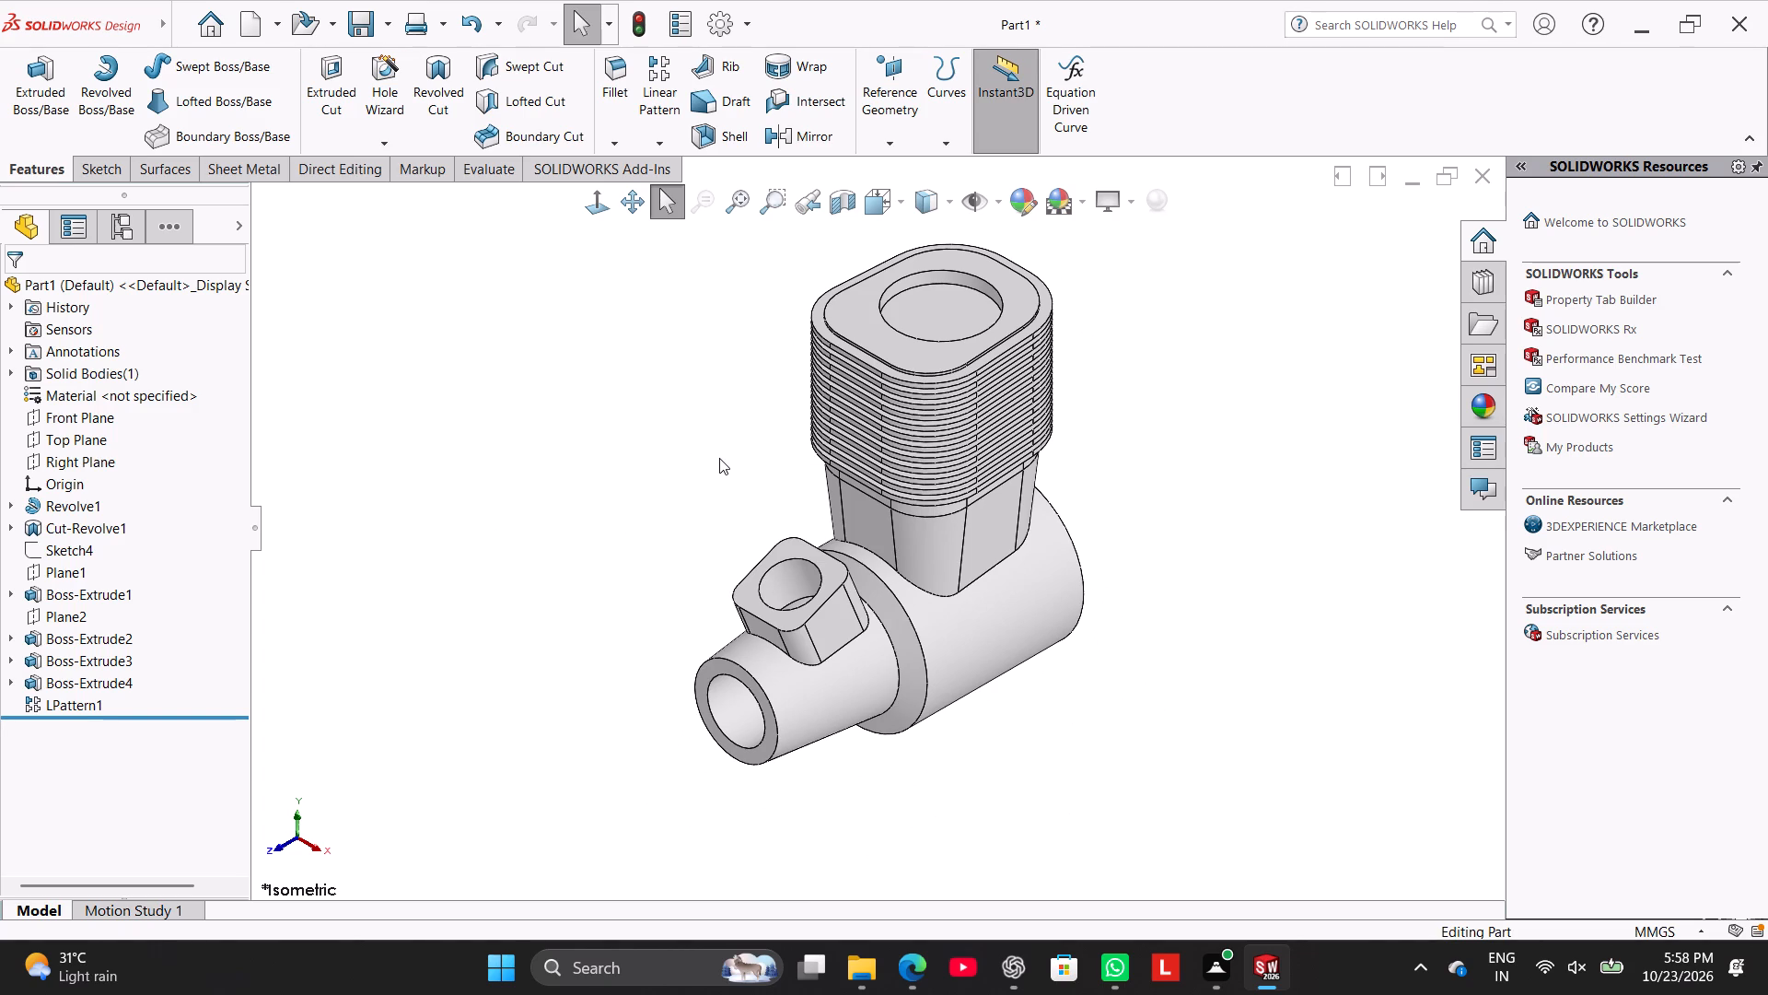
middle_drag(670, 420, 636, 196)
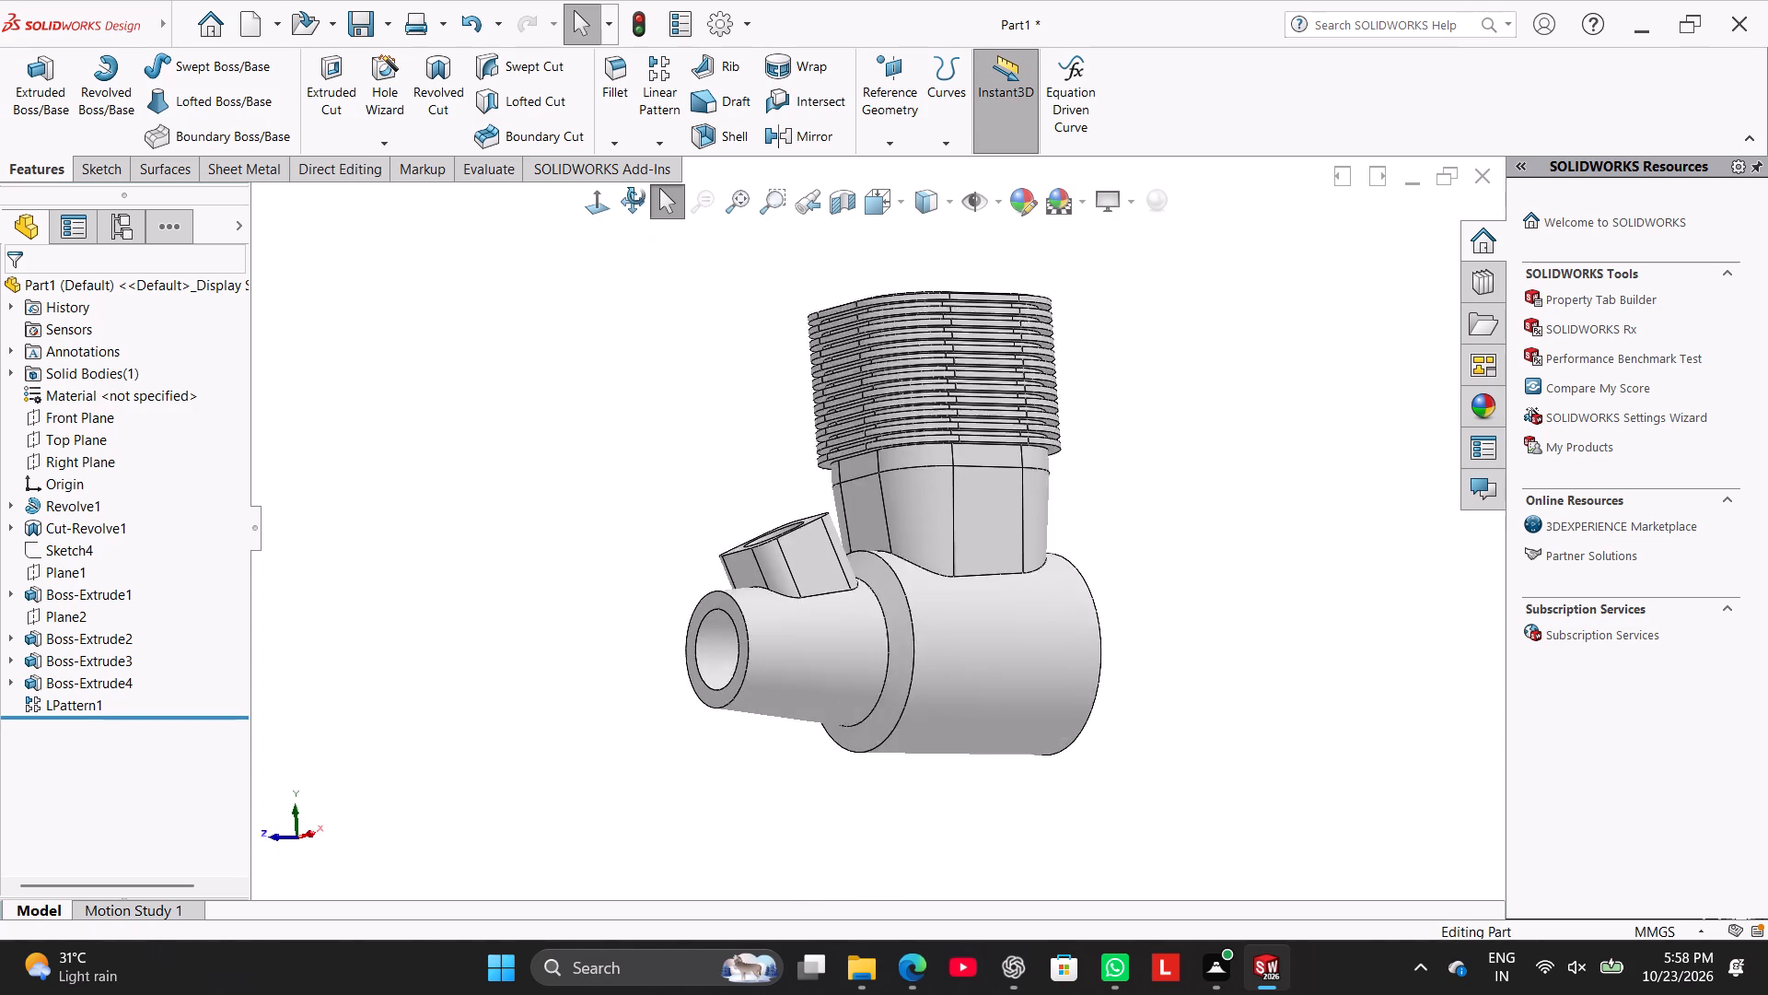
middle_drag(636, 196, 625, 136)
click(872, 443)
middle_drag(771, 355, 878, 655)
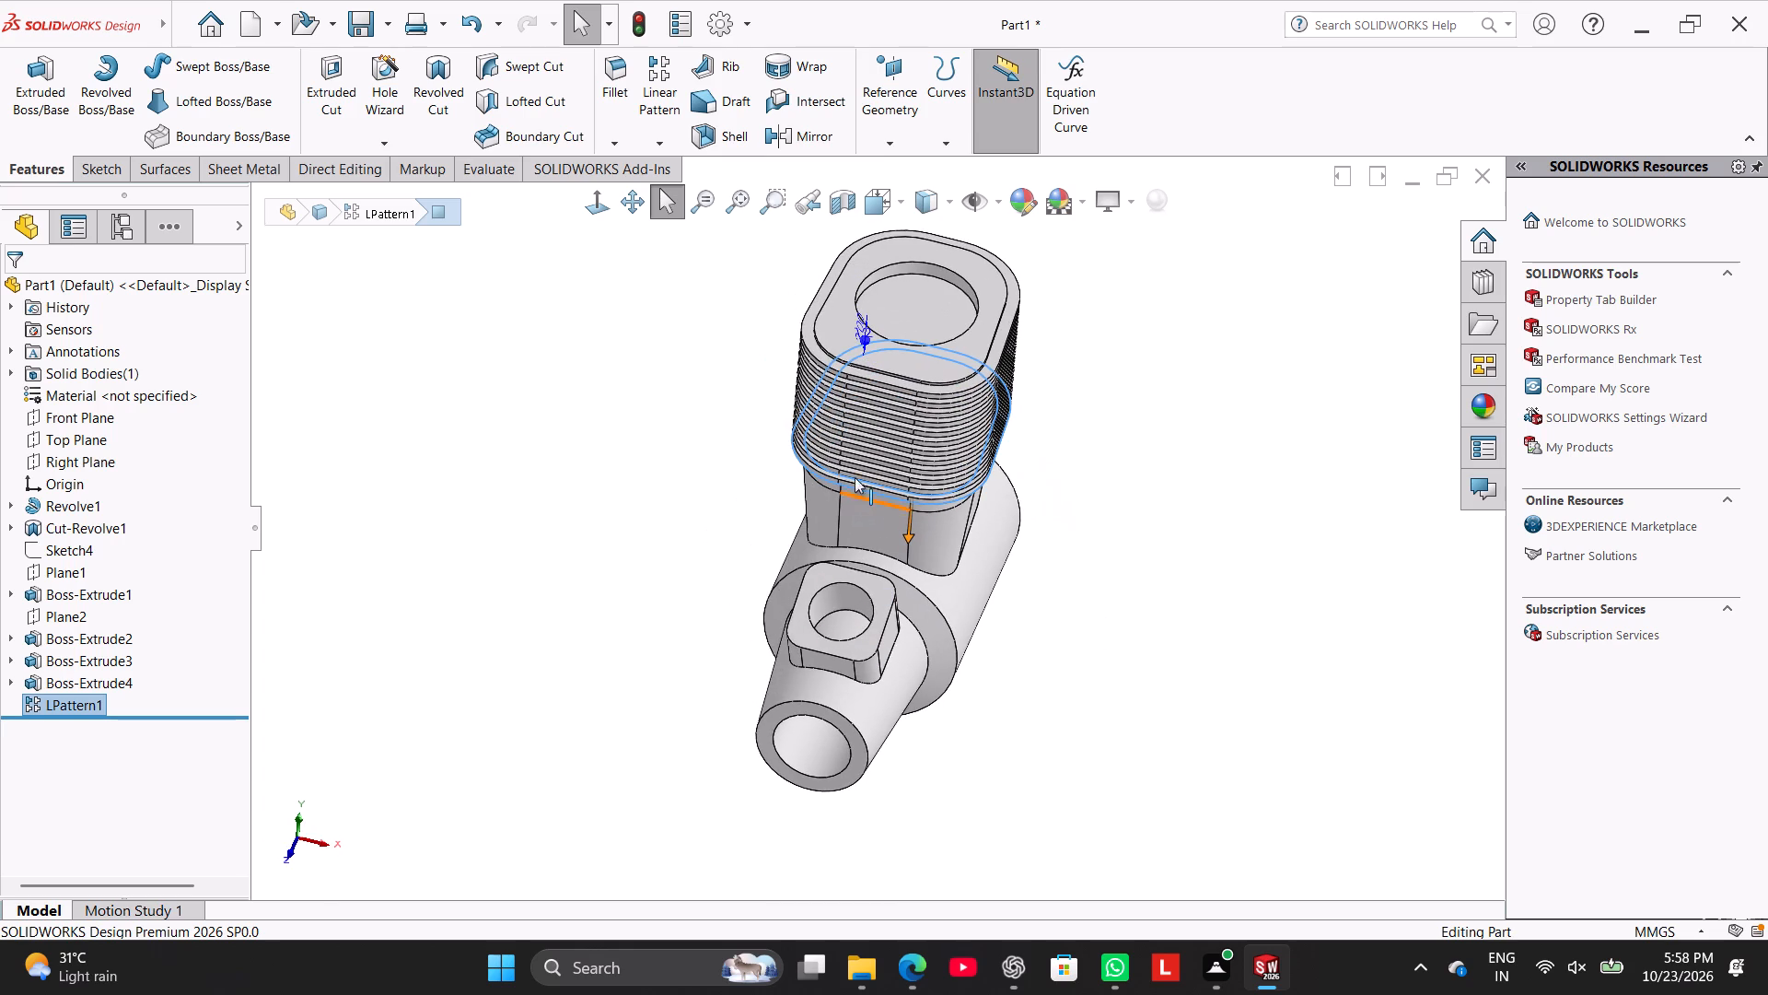
click(819, 352)
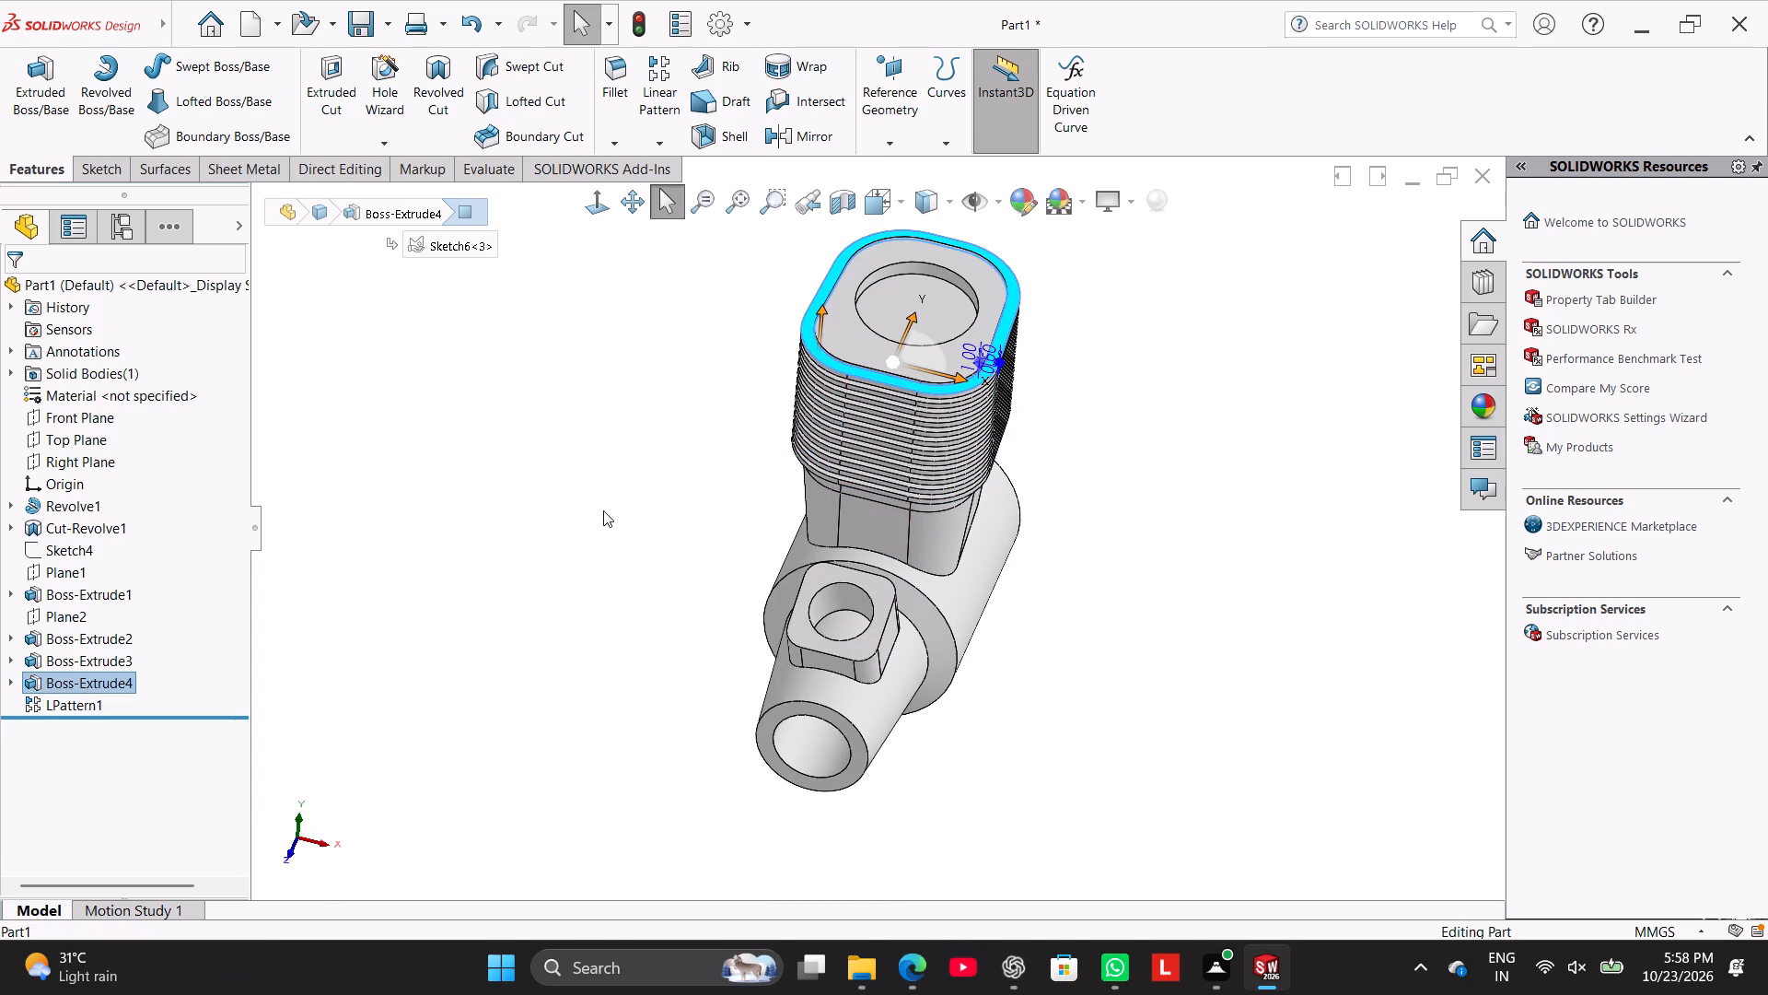
middle_drag(683, 462, 653, 300)
scroll(673, 373, up, 1)
middle_drag(756, 442, 692, 322)
scroll(808, 455, down, 2)
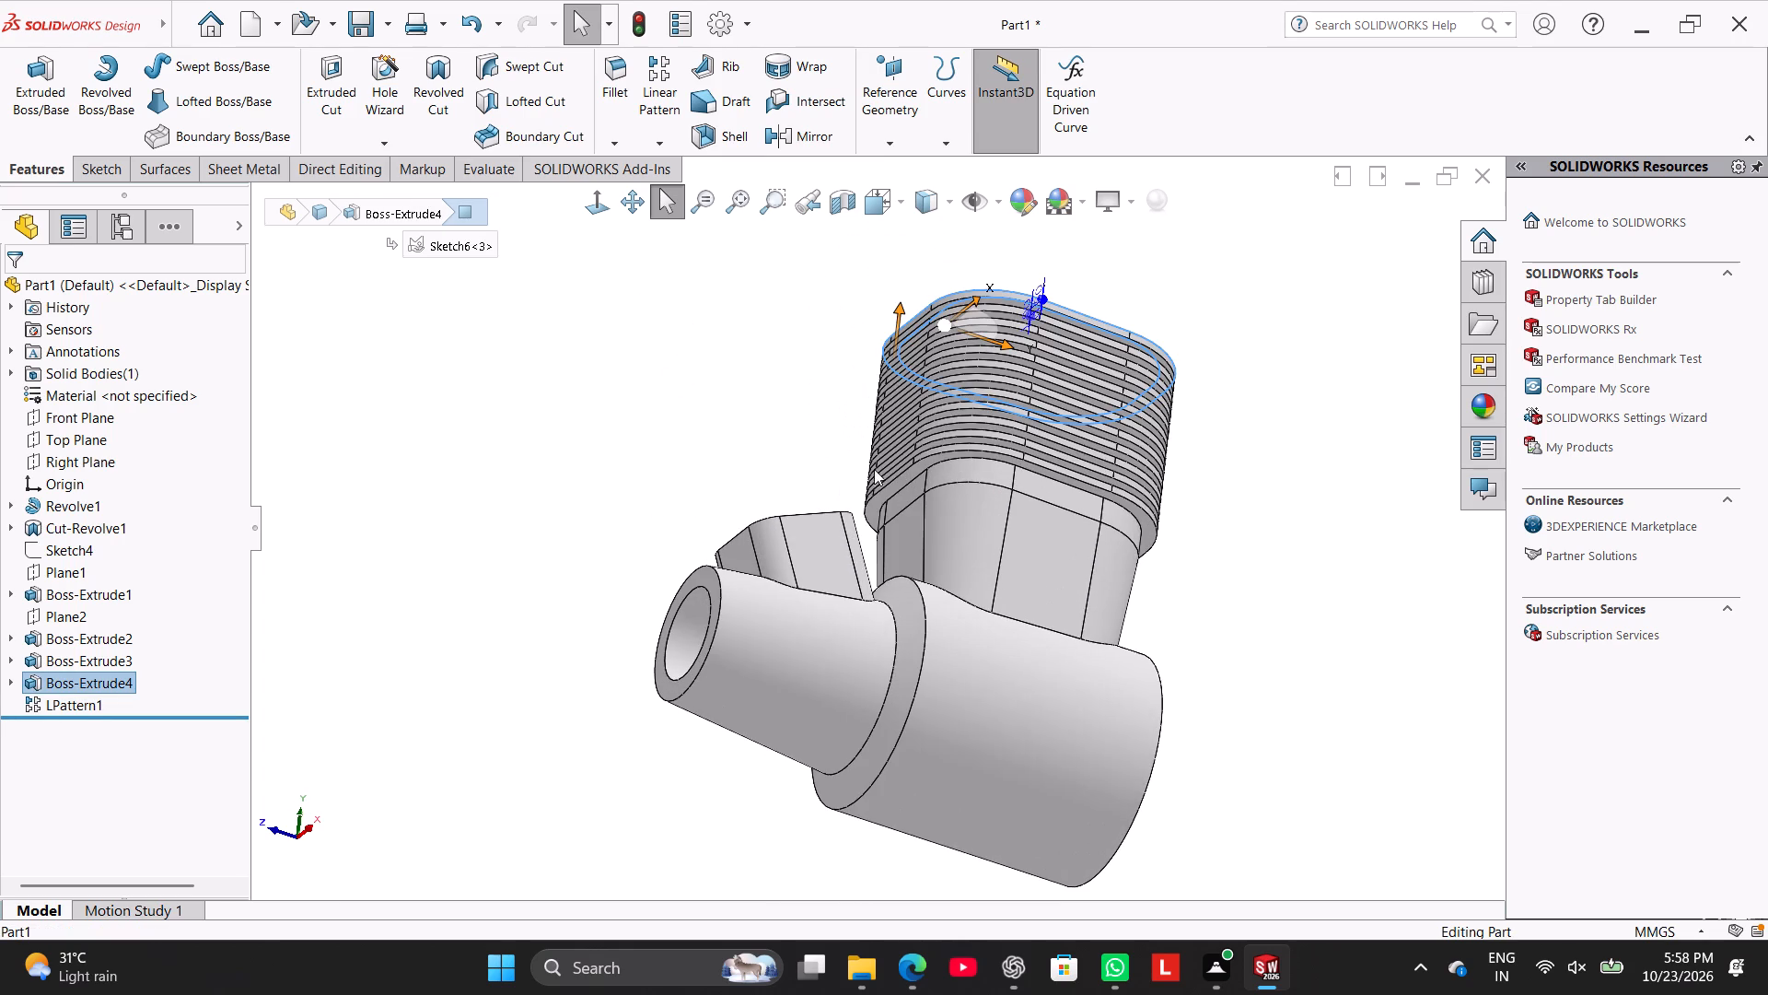
ctrl+click(898, 484)
middle_drag(624, 491, 650, 668)
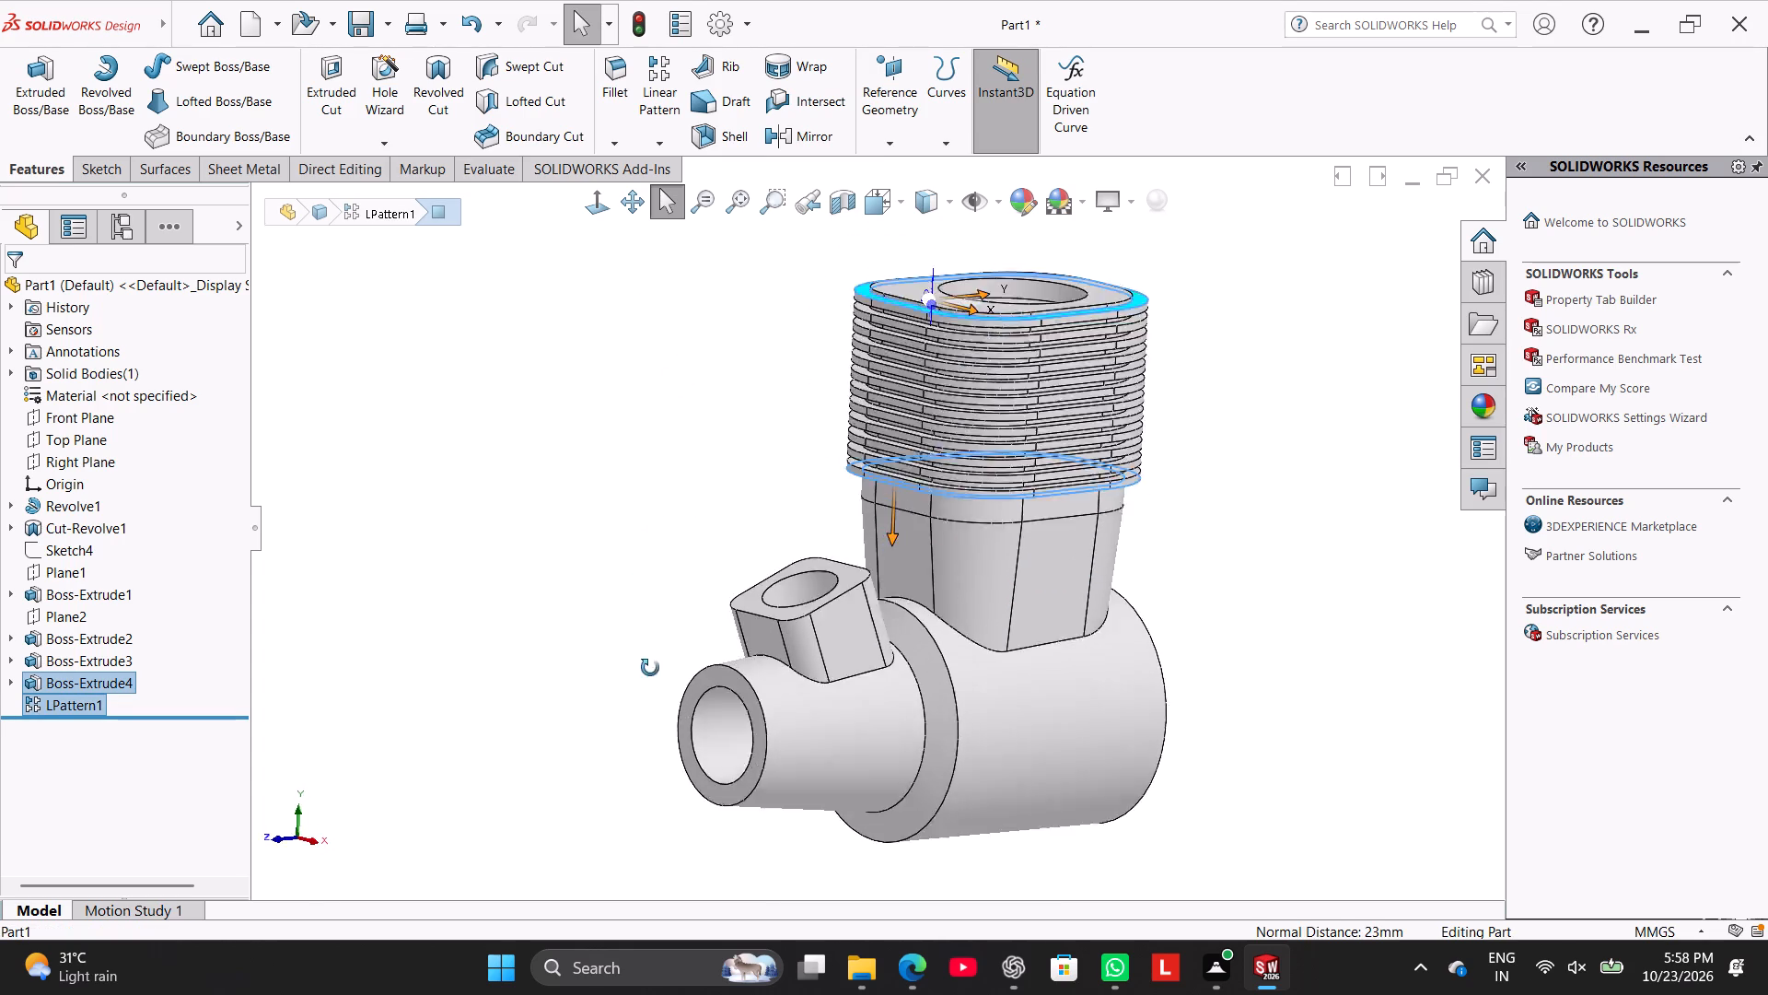
middle_drag(650, 668, 646, 743)
click(606, 547)
Examine the patterned fins on the vertical boss, checking rim faces, fin edges and gaps from above and from the side.
scroll(812, 439, down, 2)
scroll(915, 368, down, 2)
middle_drag(823, 393, 873, 327)
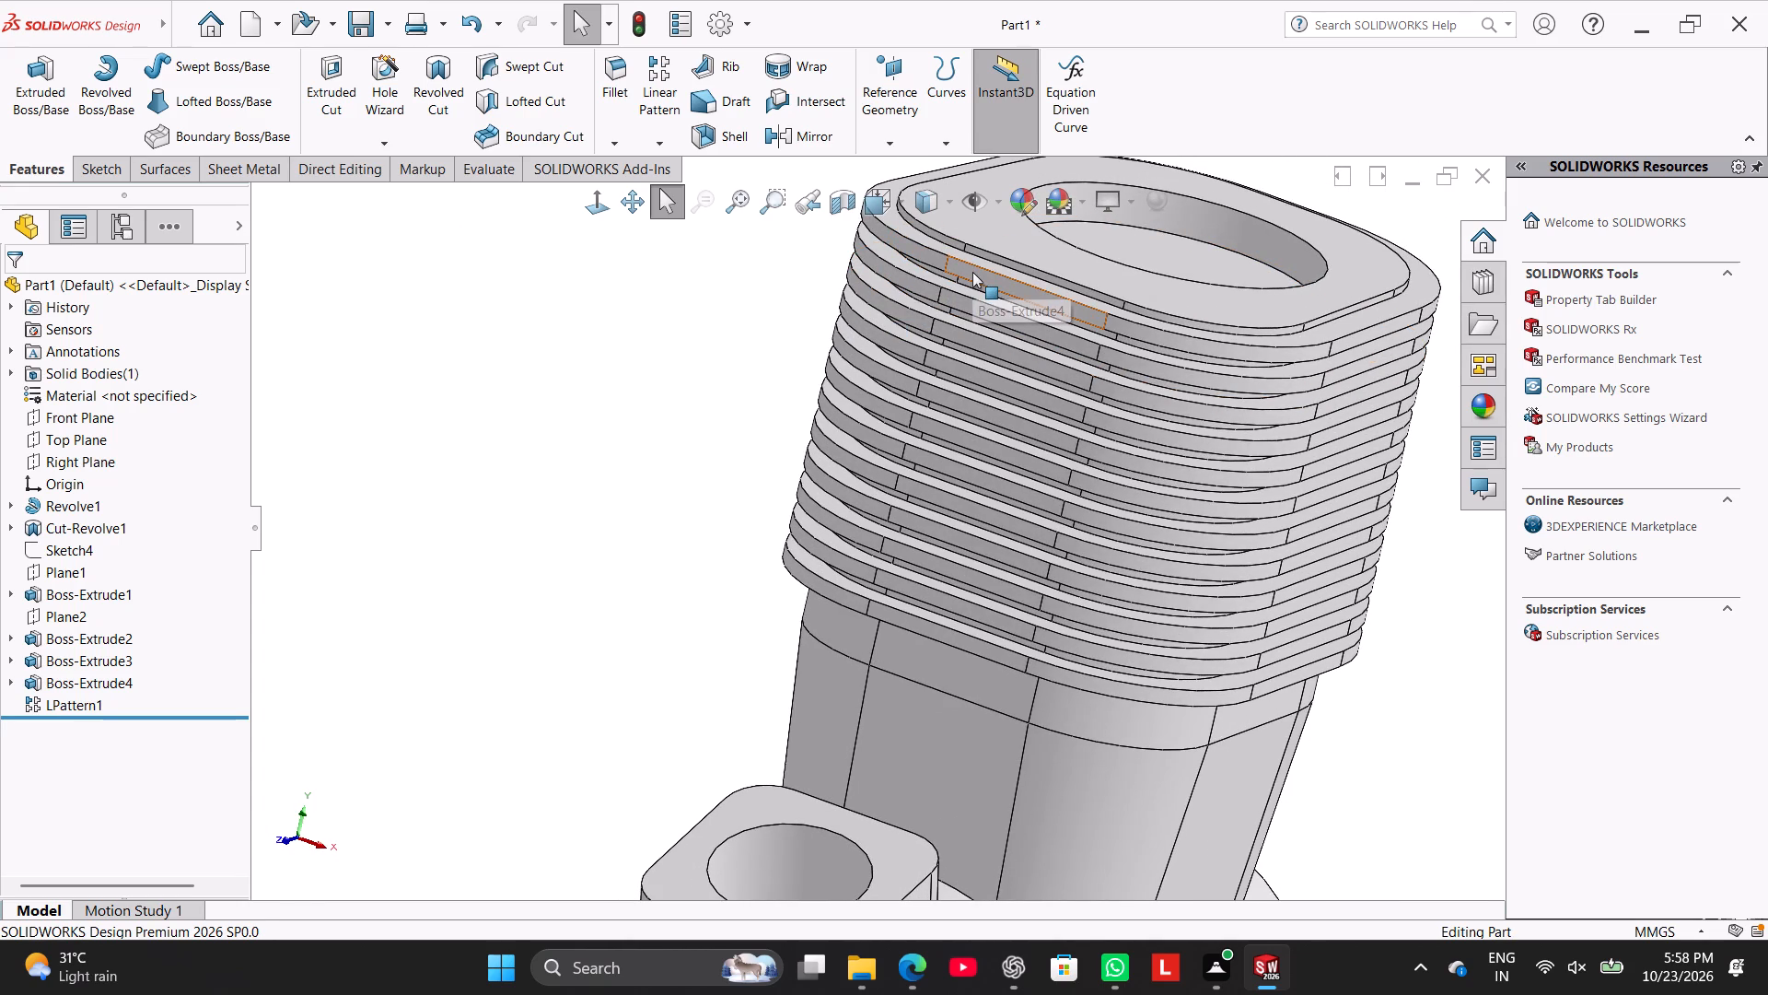
click(972, 272)
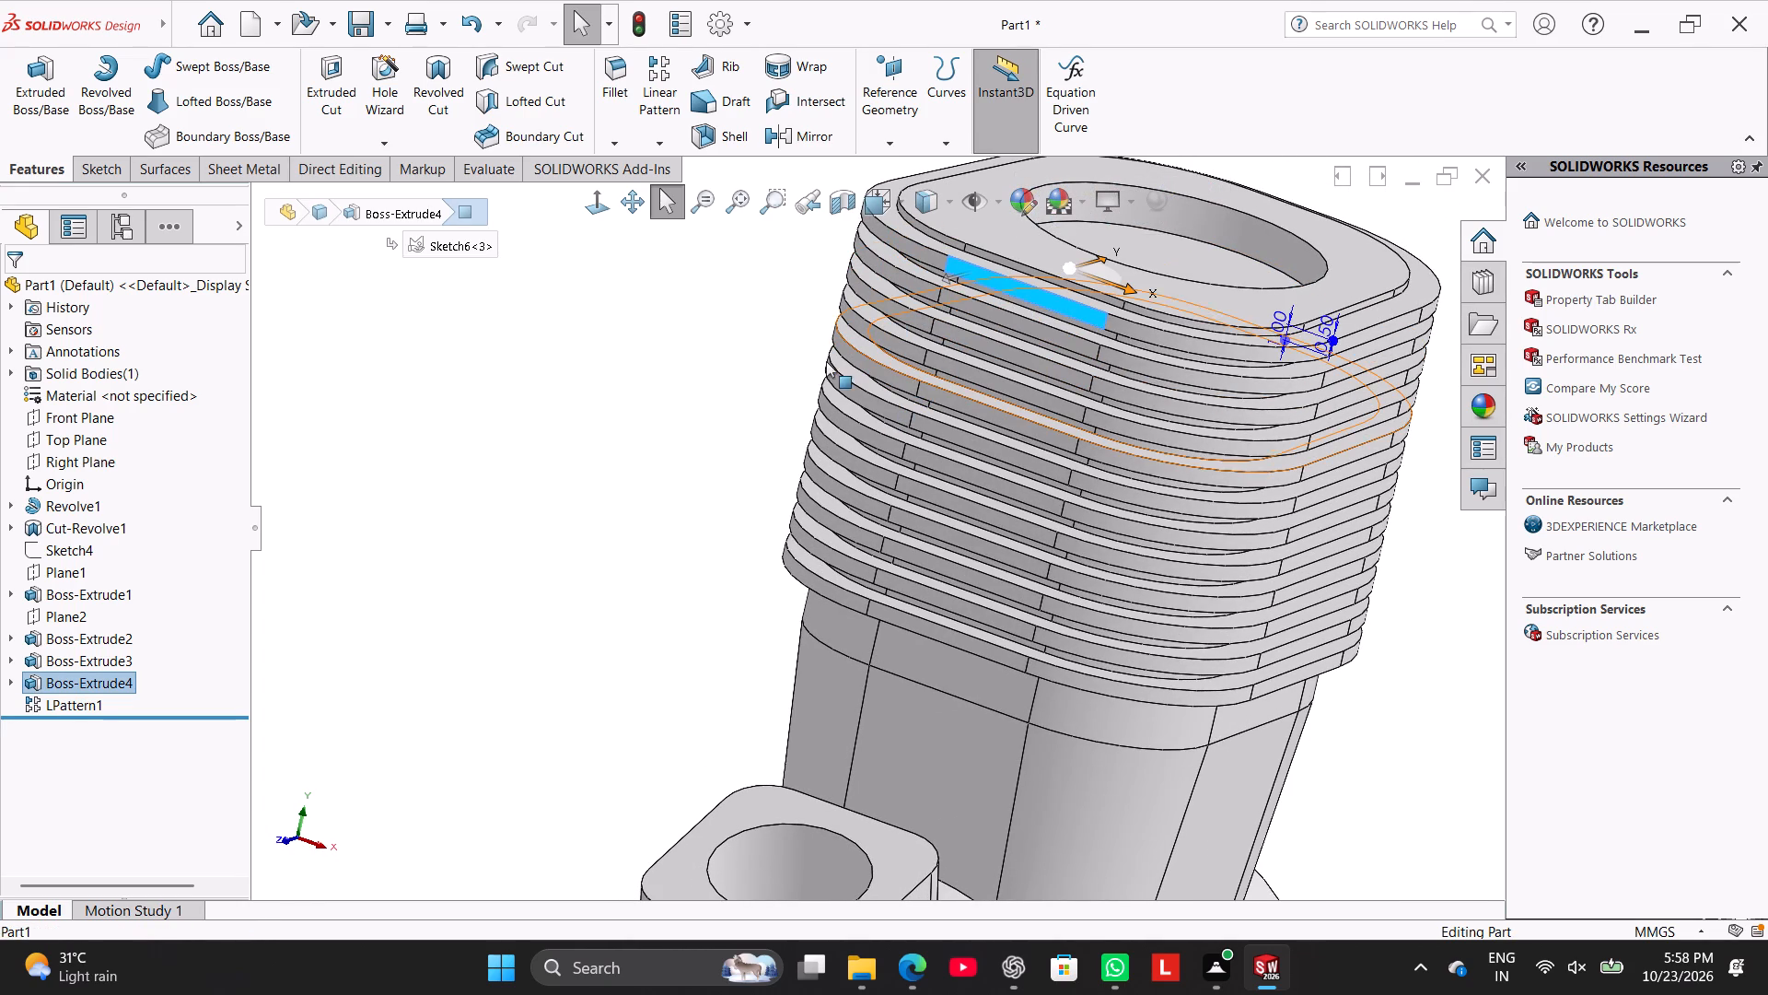
click(653, 372)
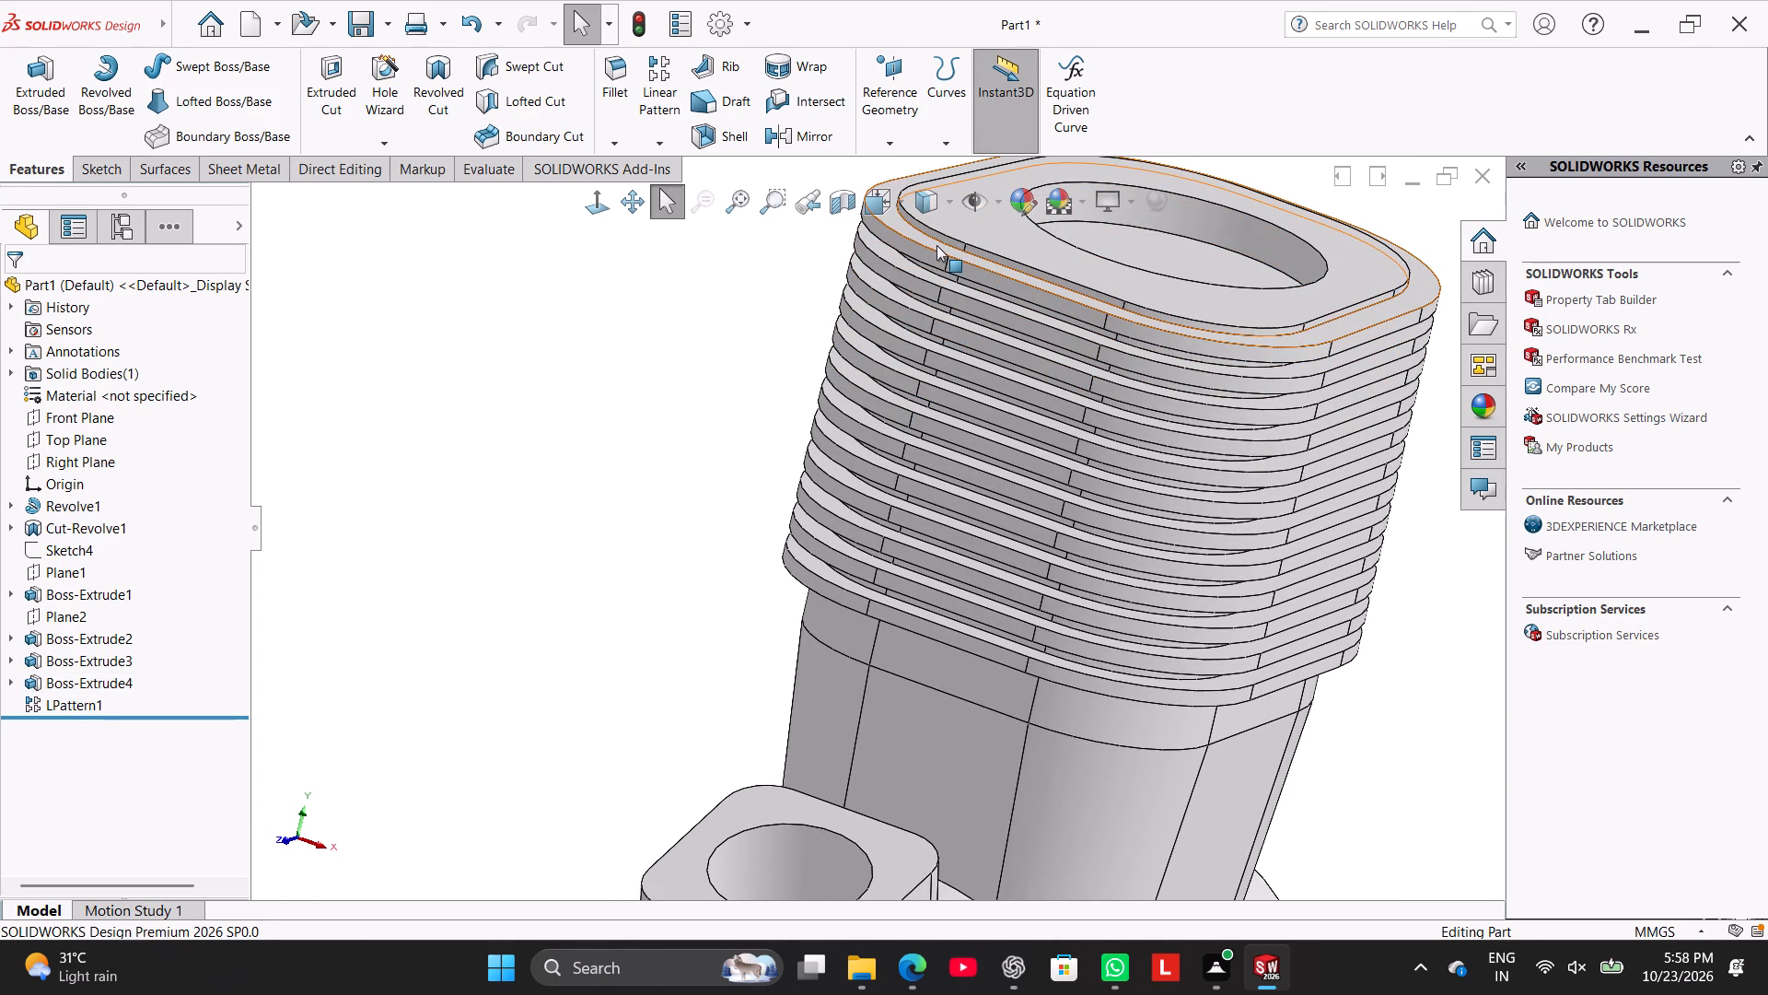
ctrl+click(929, 245)
drag(607, 363, 644, 345)
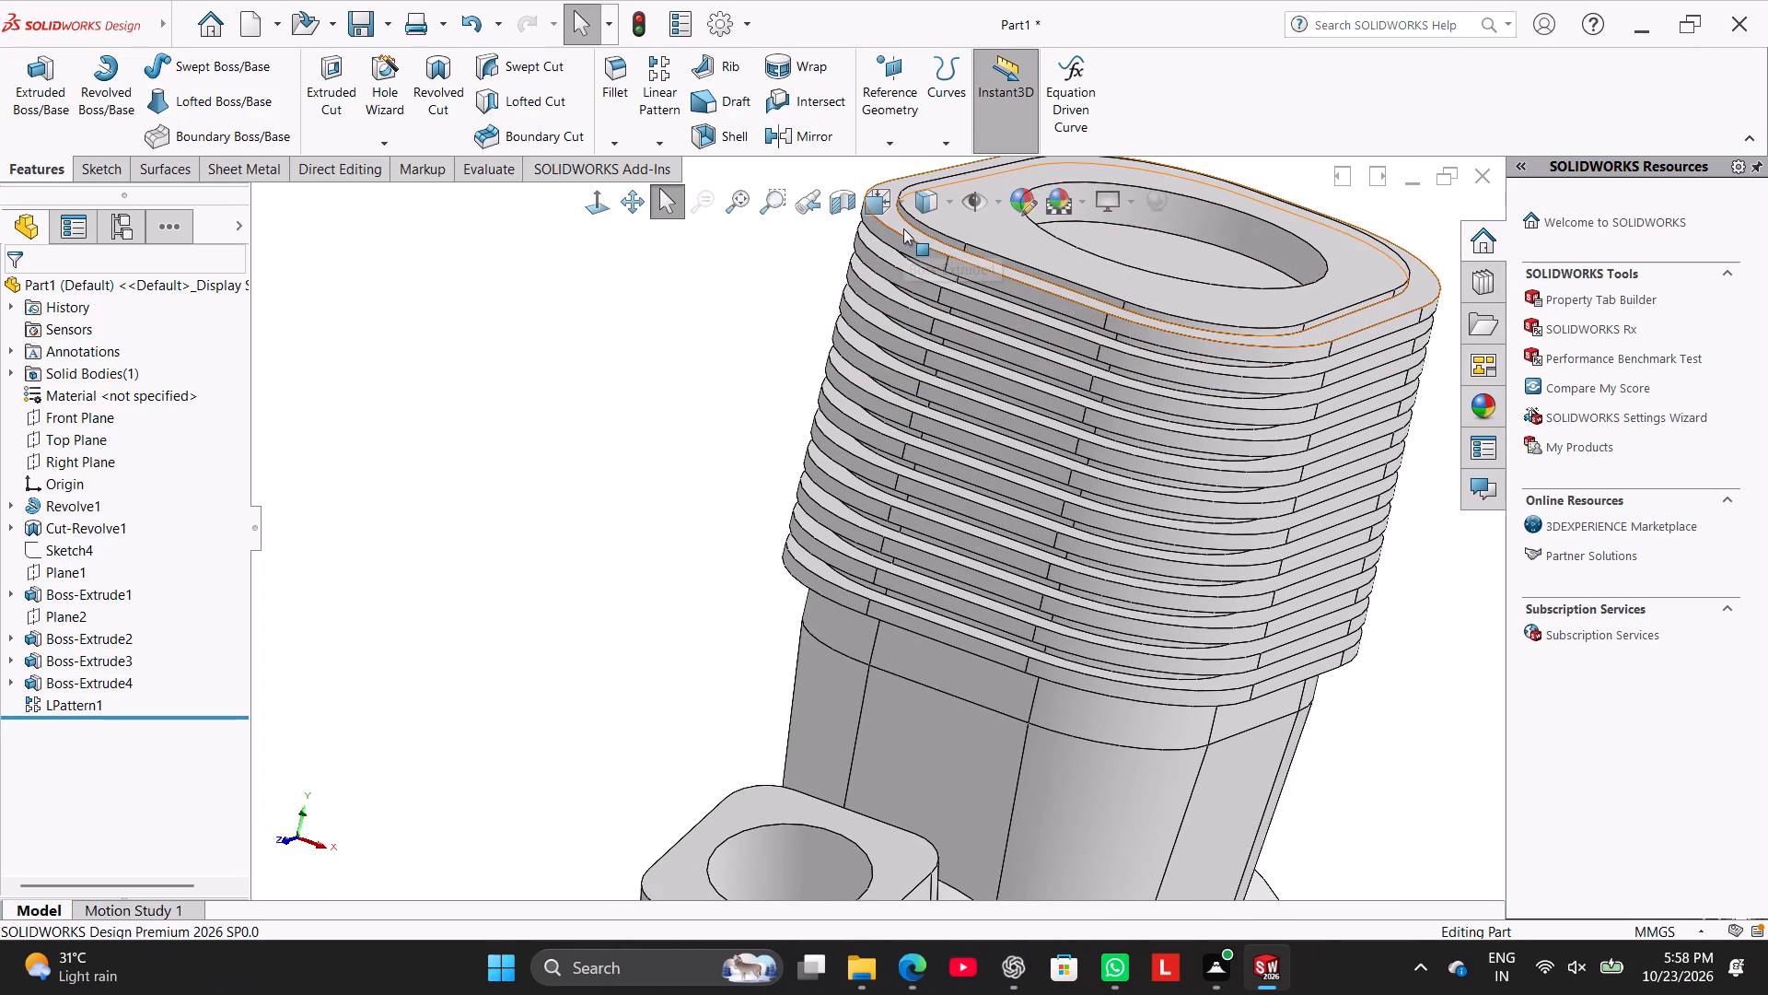
ctrl+click(901, 226)
middle_drag(705, 339, 746, 249)
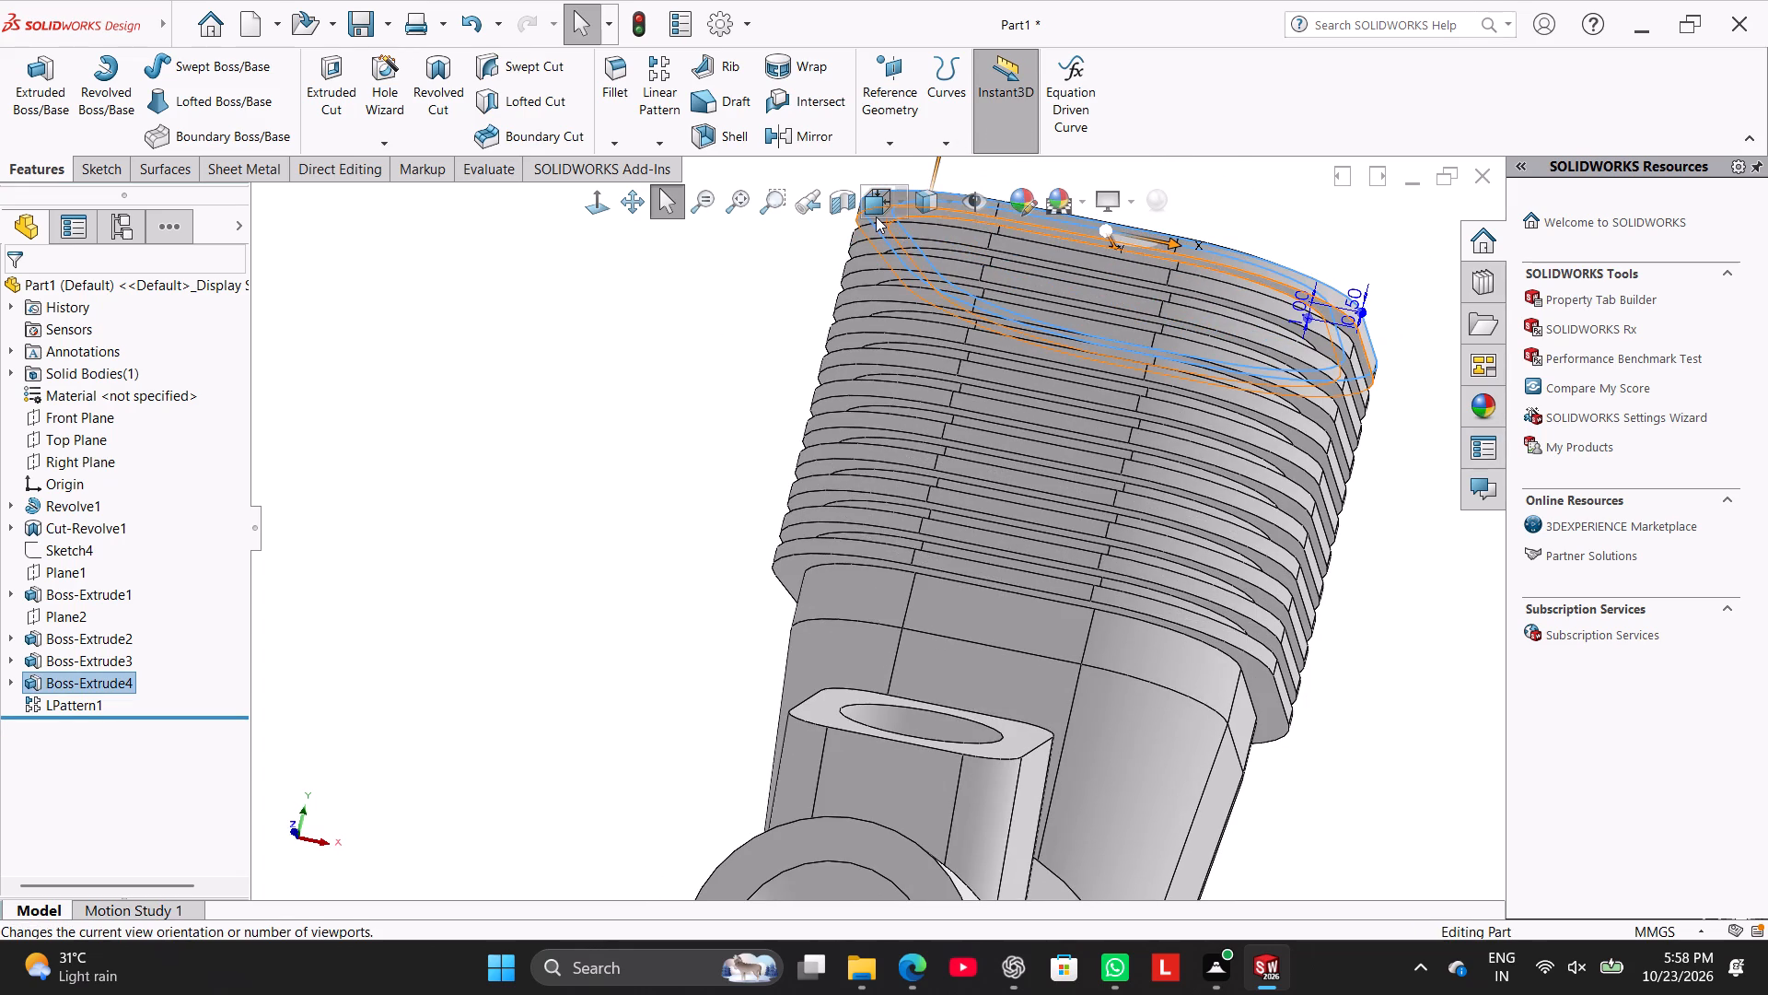
ctrl+click(876, 215)
click(689, 357)
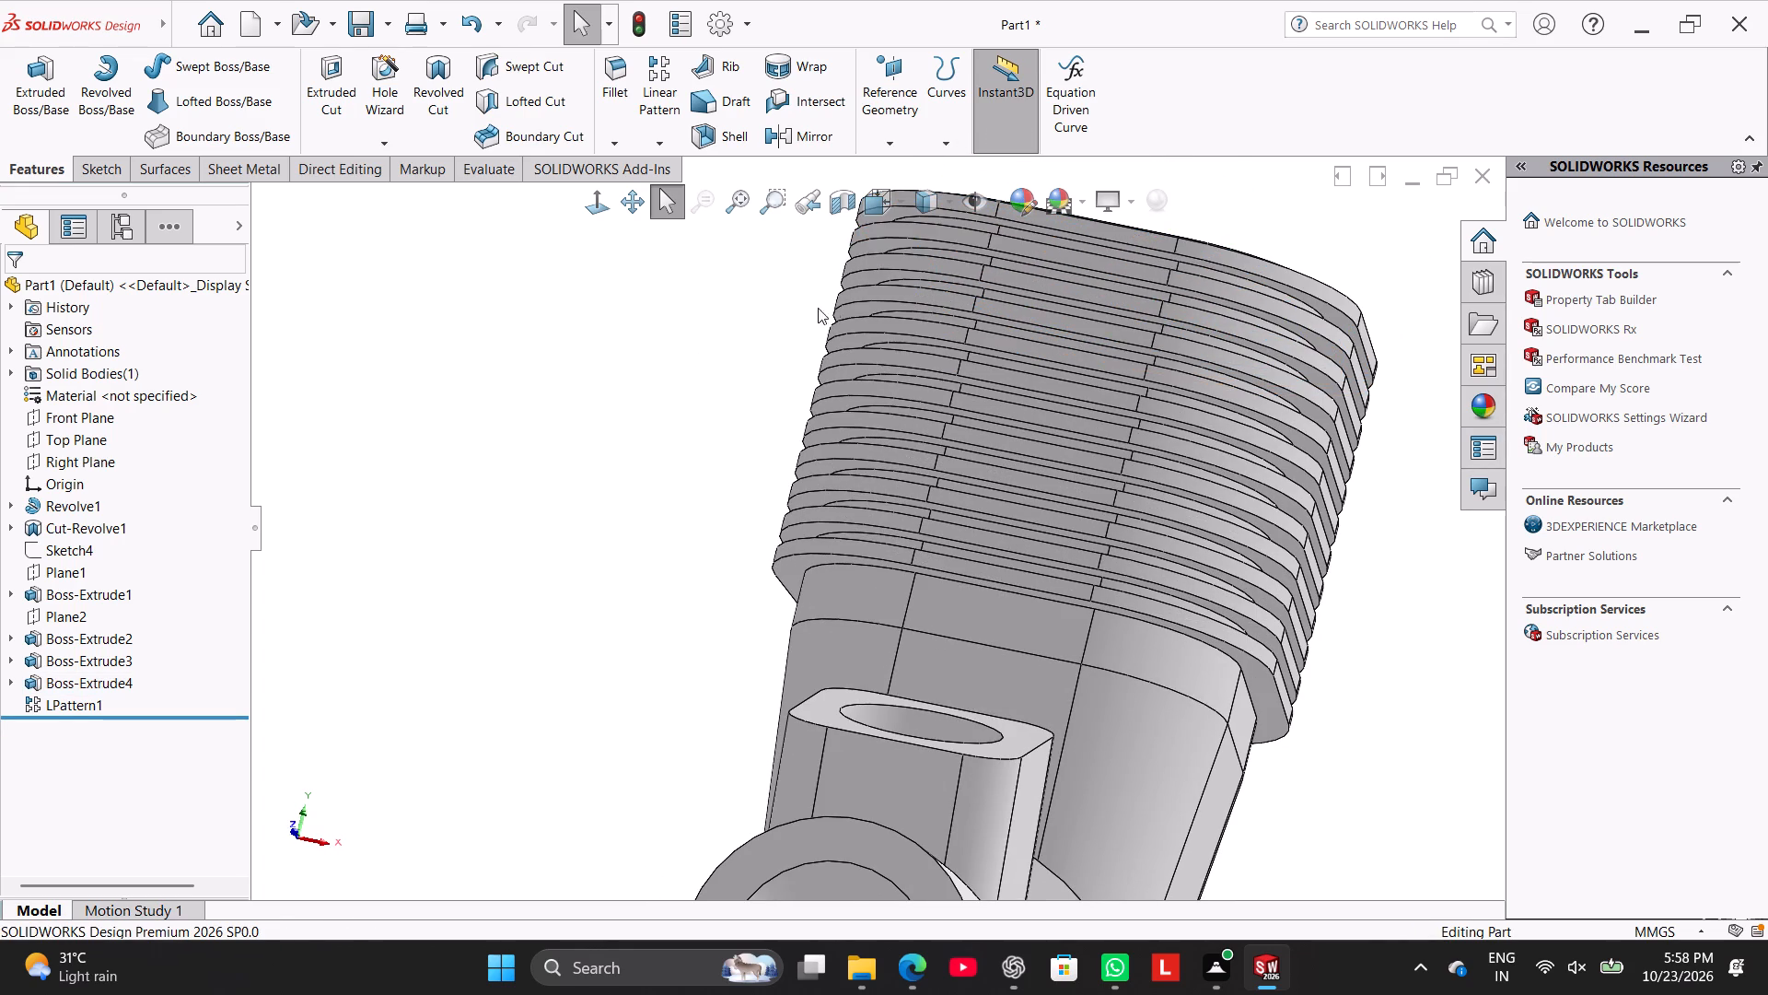
scroll(842, 305, up, 2)
scroll(867, 302, down, 4)
ctrl+click(879, 374)
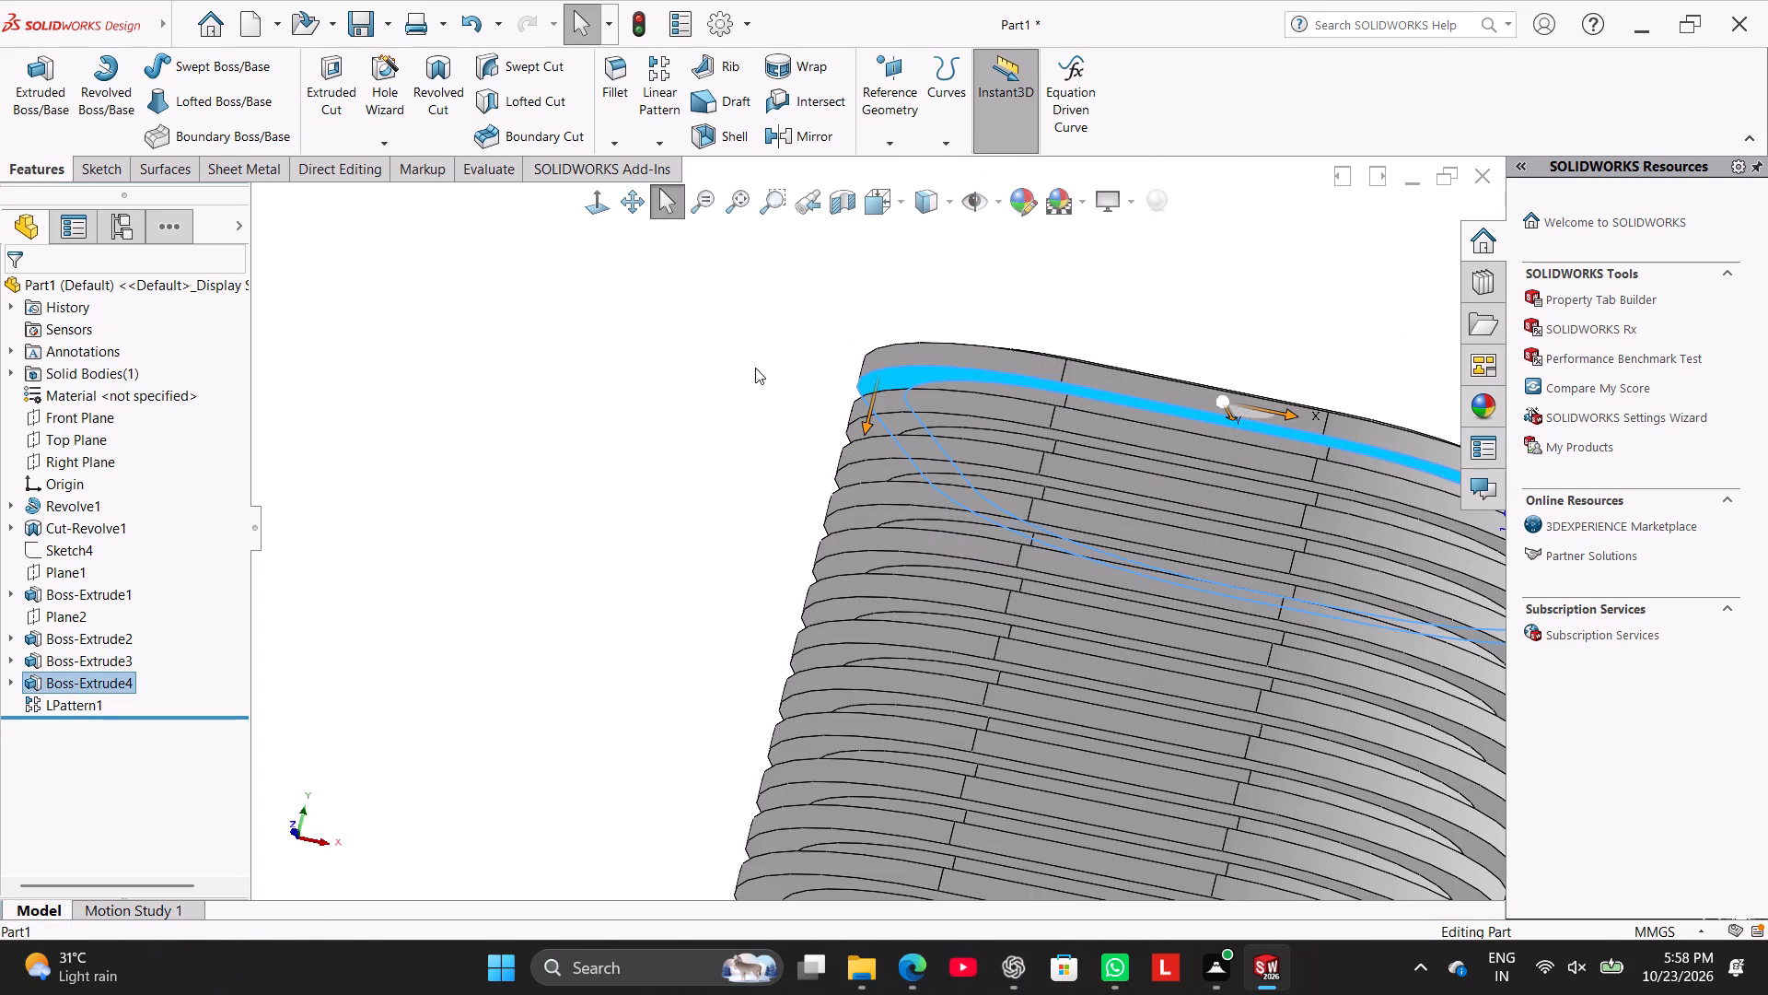
middle_drag(752, 380, 739, 615)
ctrl+click(878, 432)
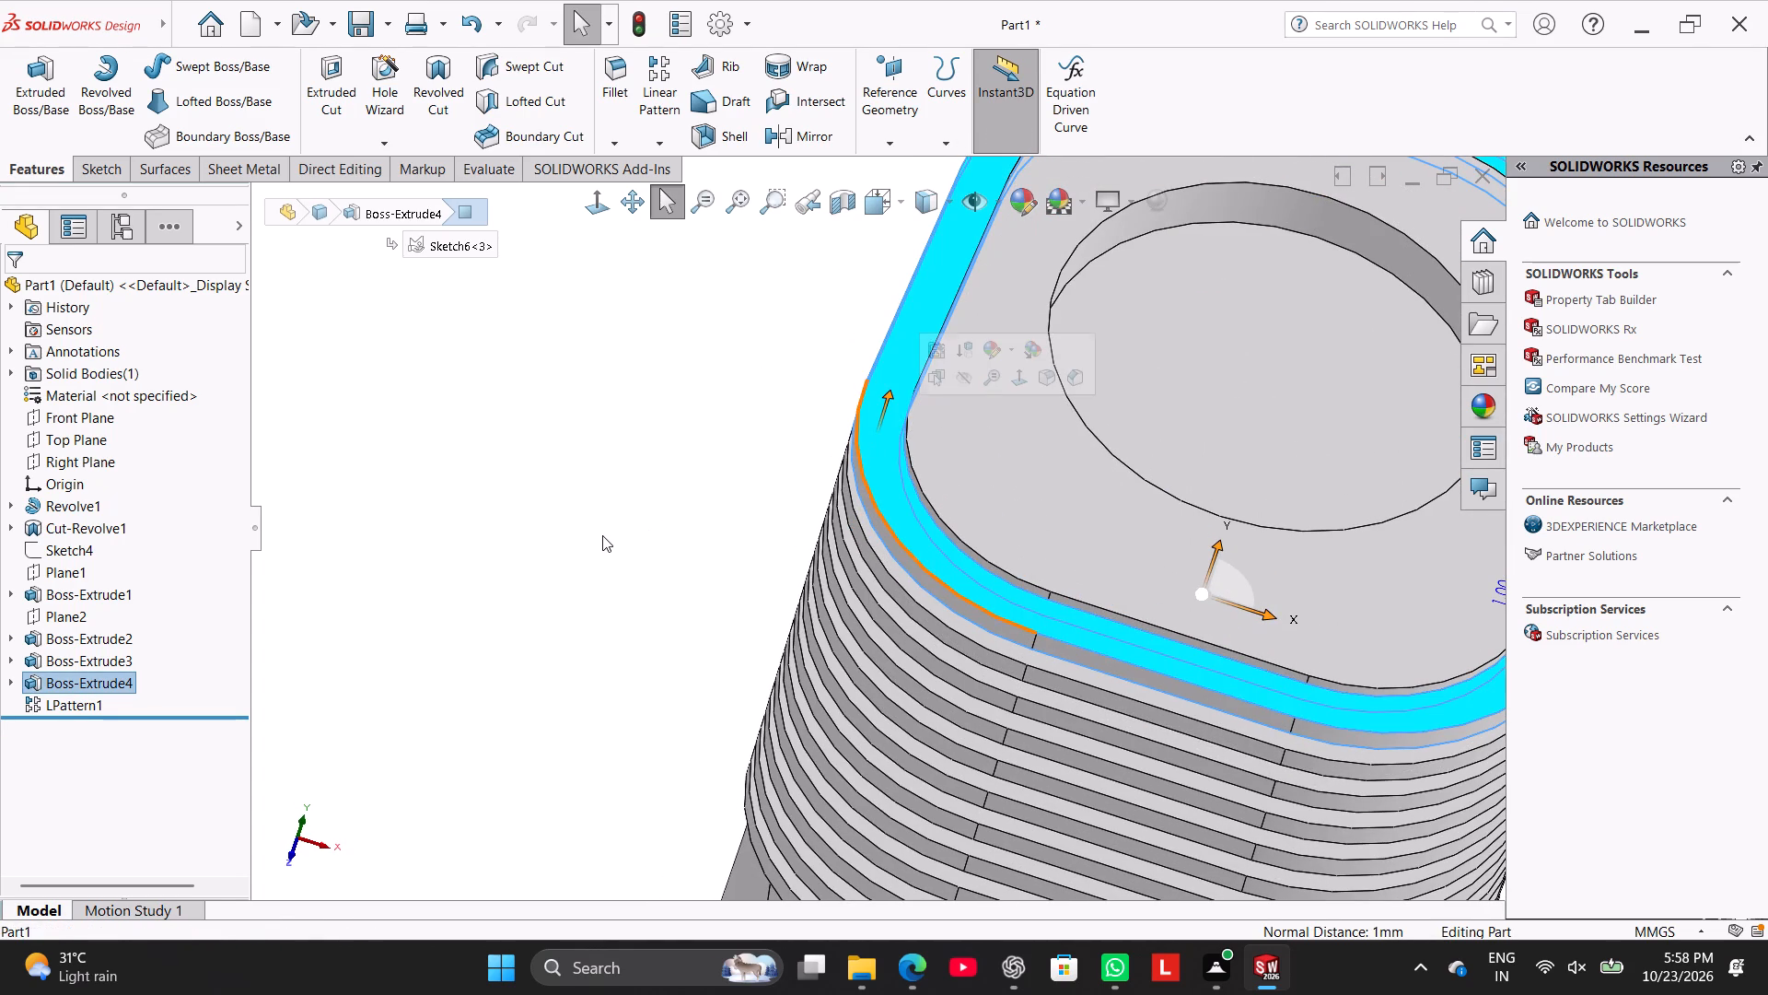
click(602, 535)
middle_drag(659, 593, 715, 427)
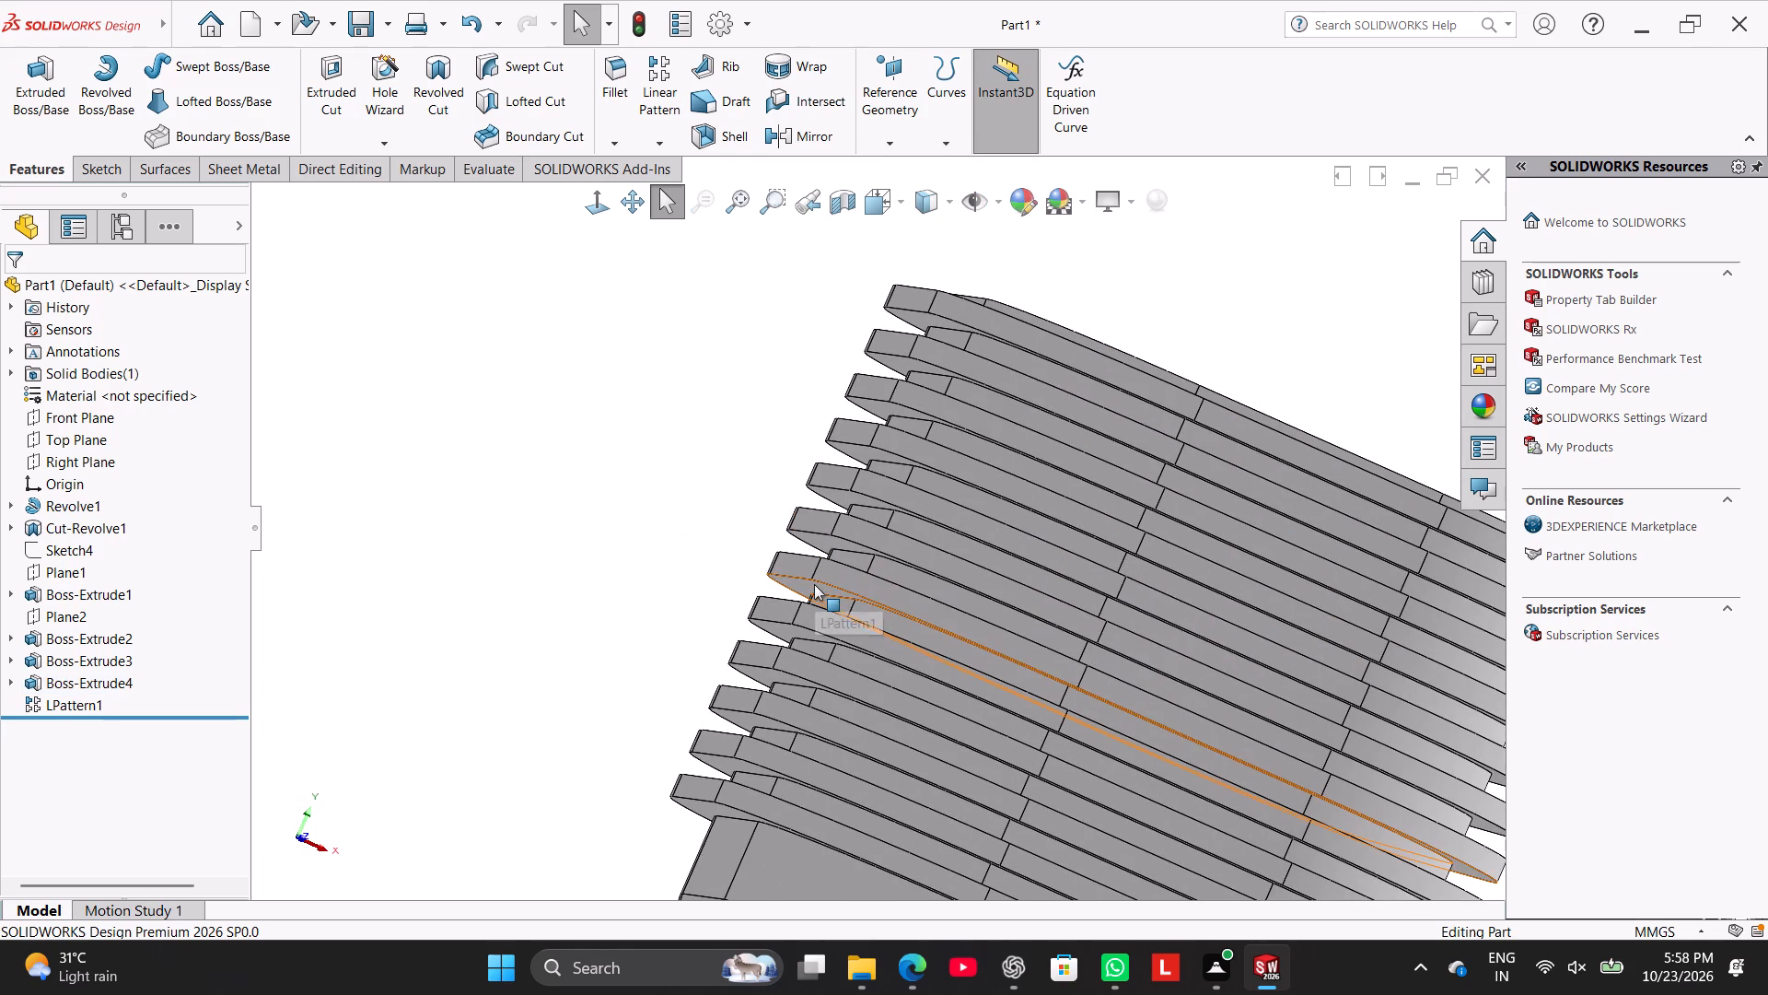
ctrl+click(814, 584)
middle_drag(727, 515, 736, 629)
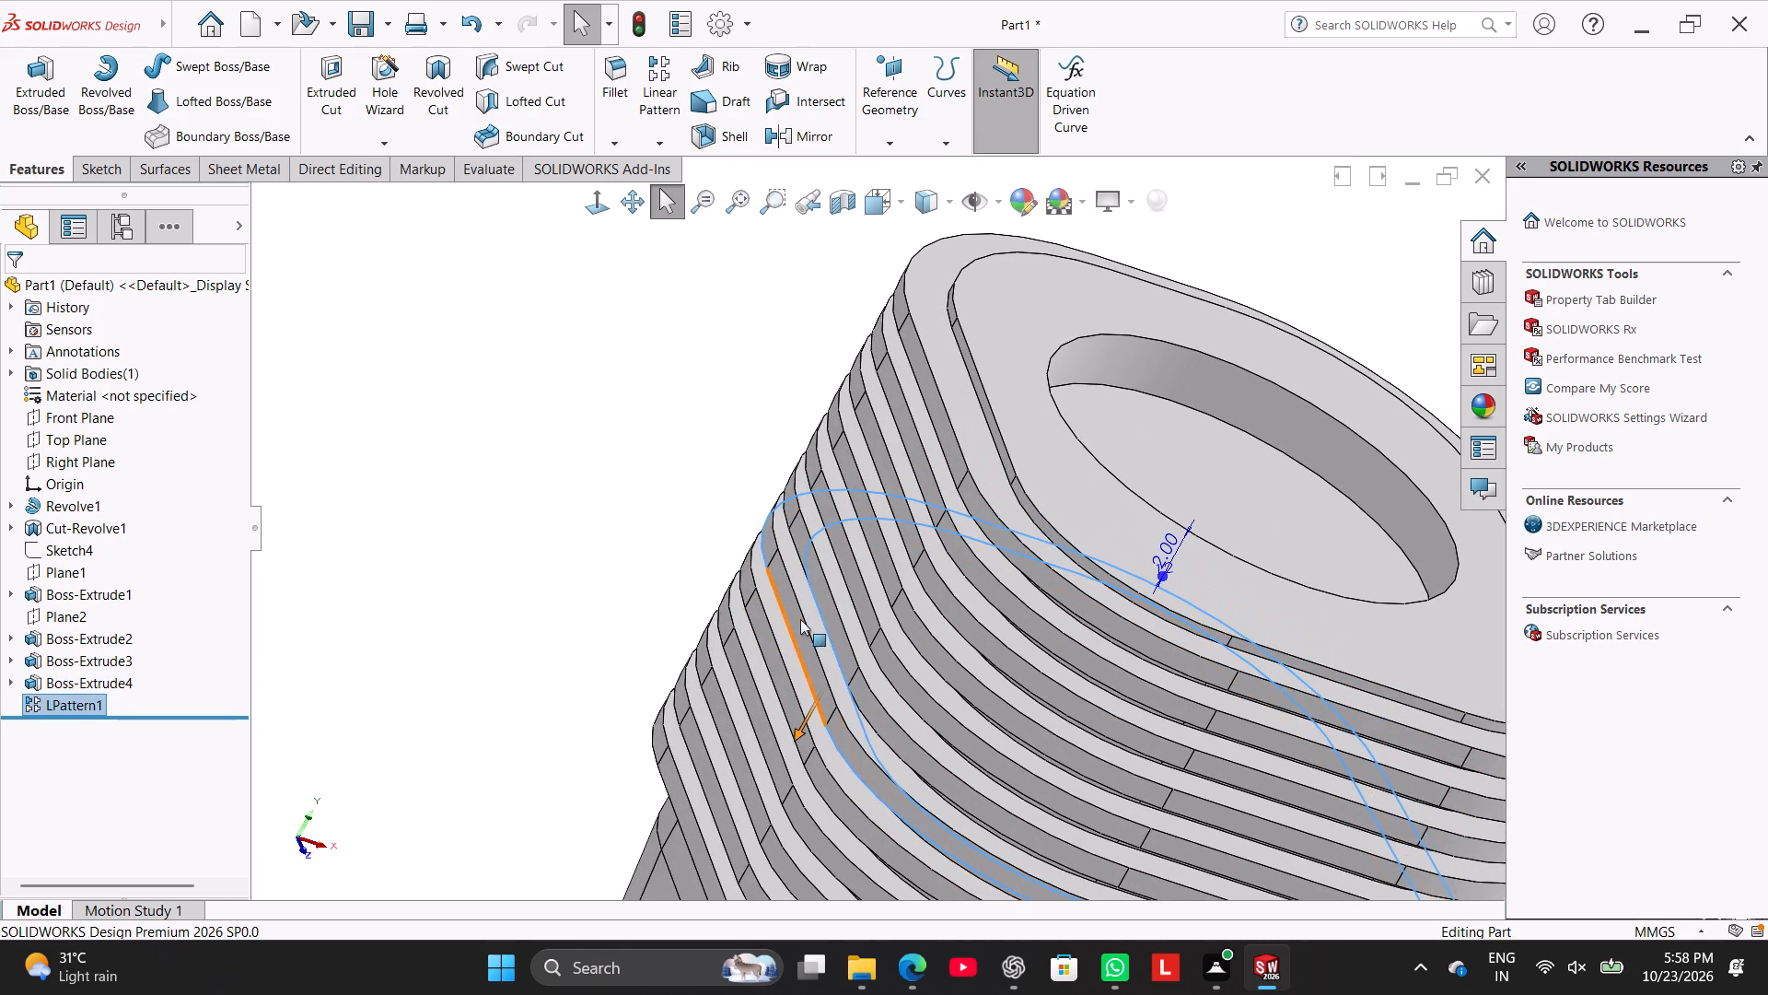
ctrl+click(808, 616)
click(557, 549)
right_drag(548, 579, 771, 435)
click(535, 561)
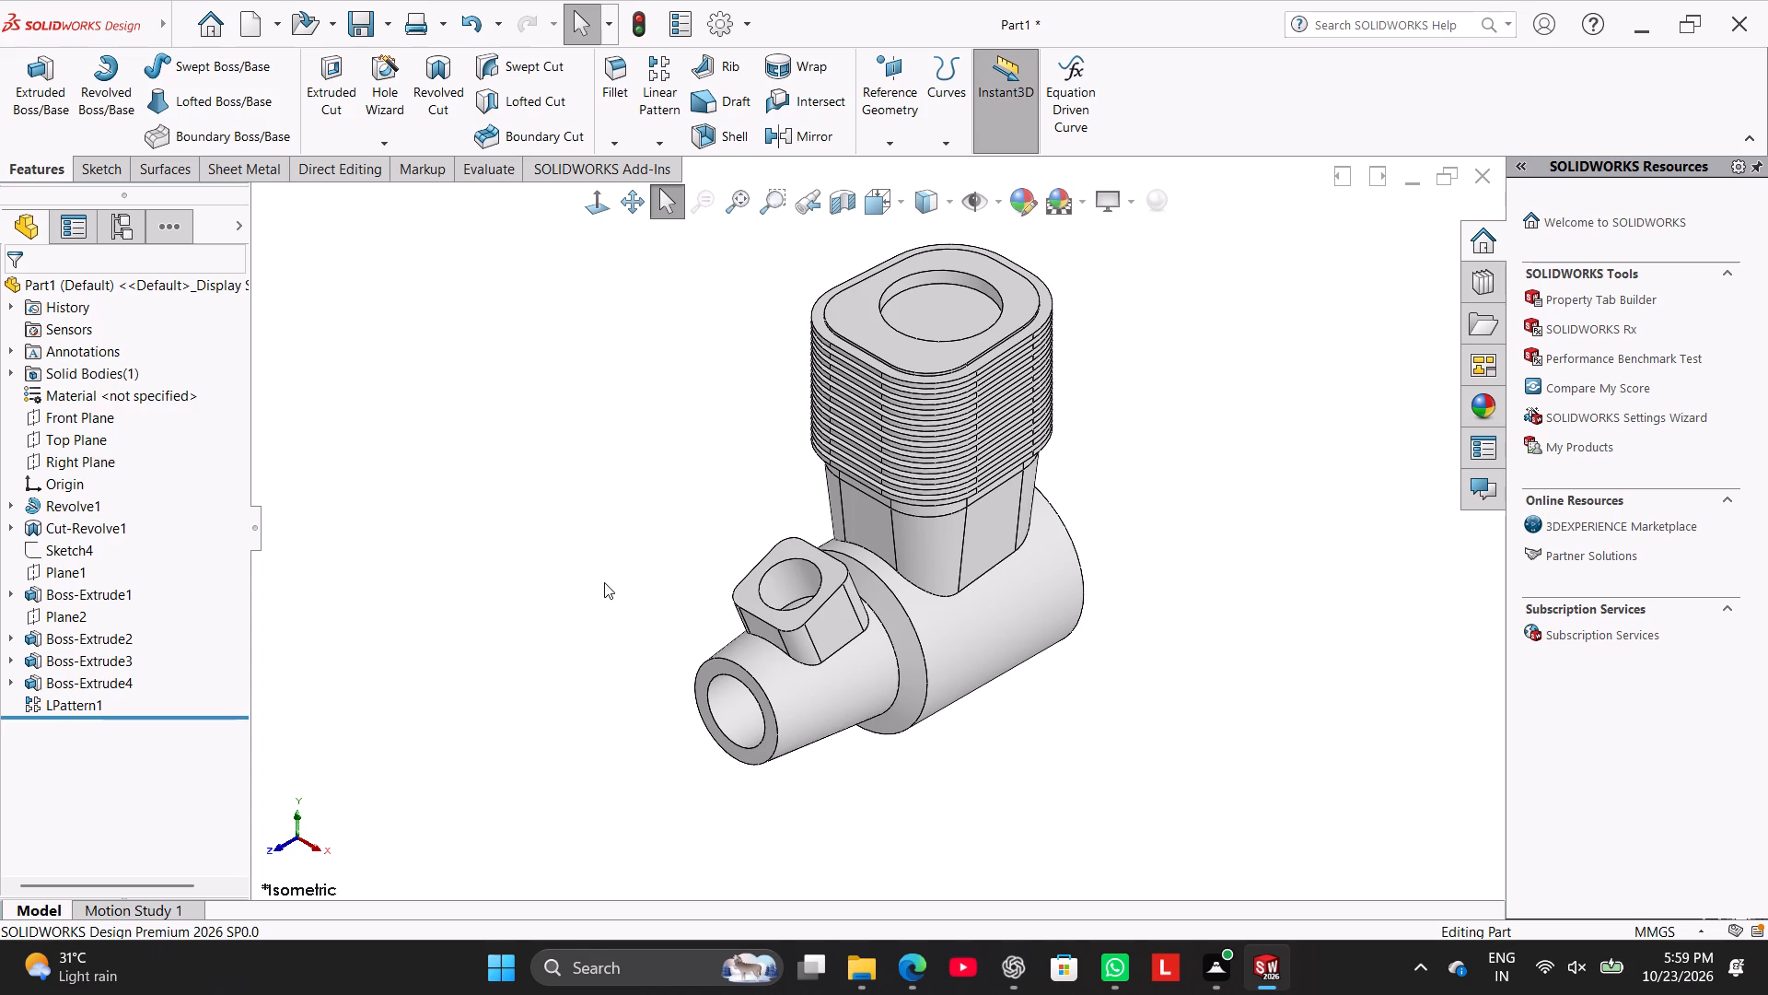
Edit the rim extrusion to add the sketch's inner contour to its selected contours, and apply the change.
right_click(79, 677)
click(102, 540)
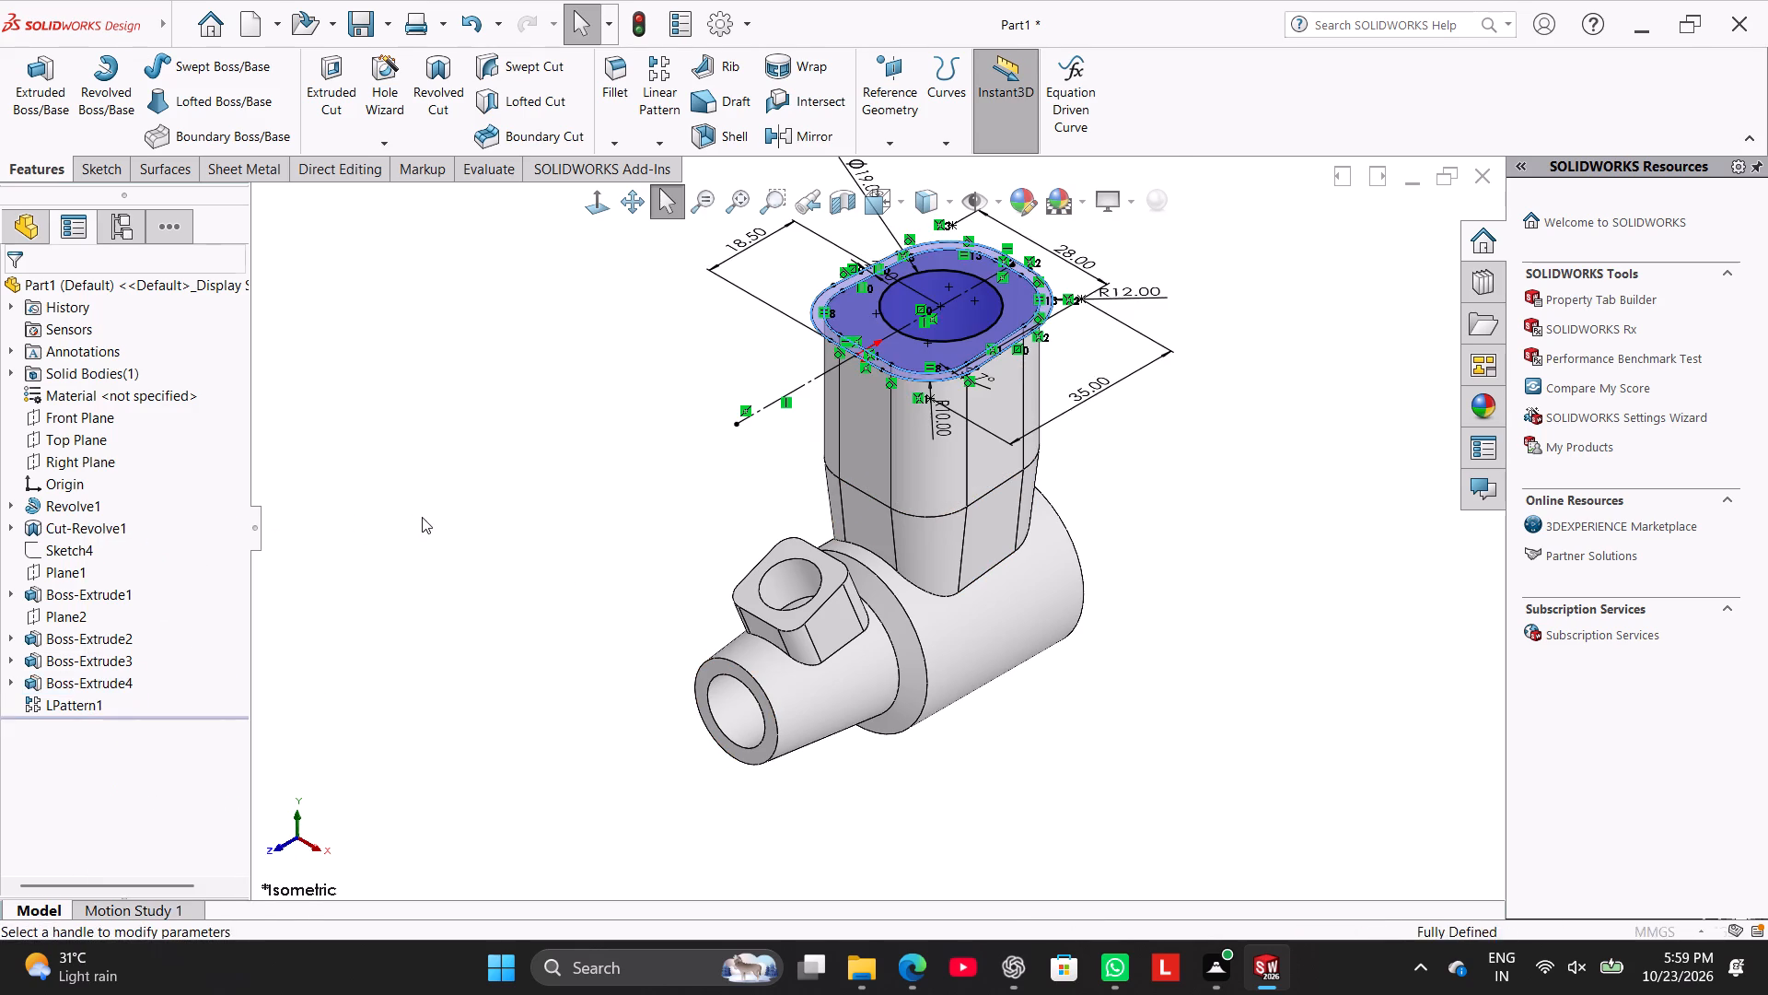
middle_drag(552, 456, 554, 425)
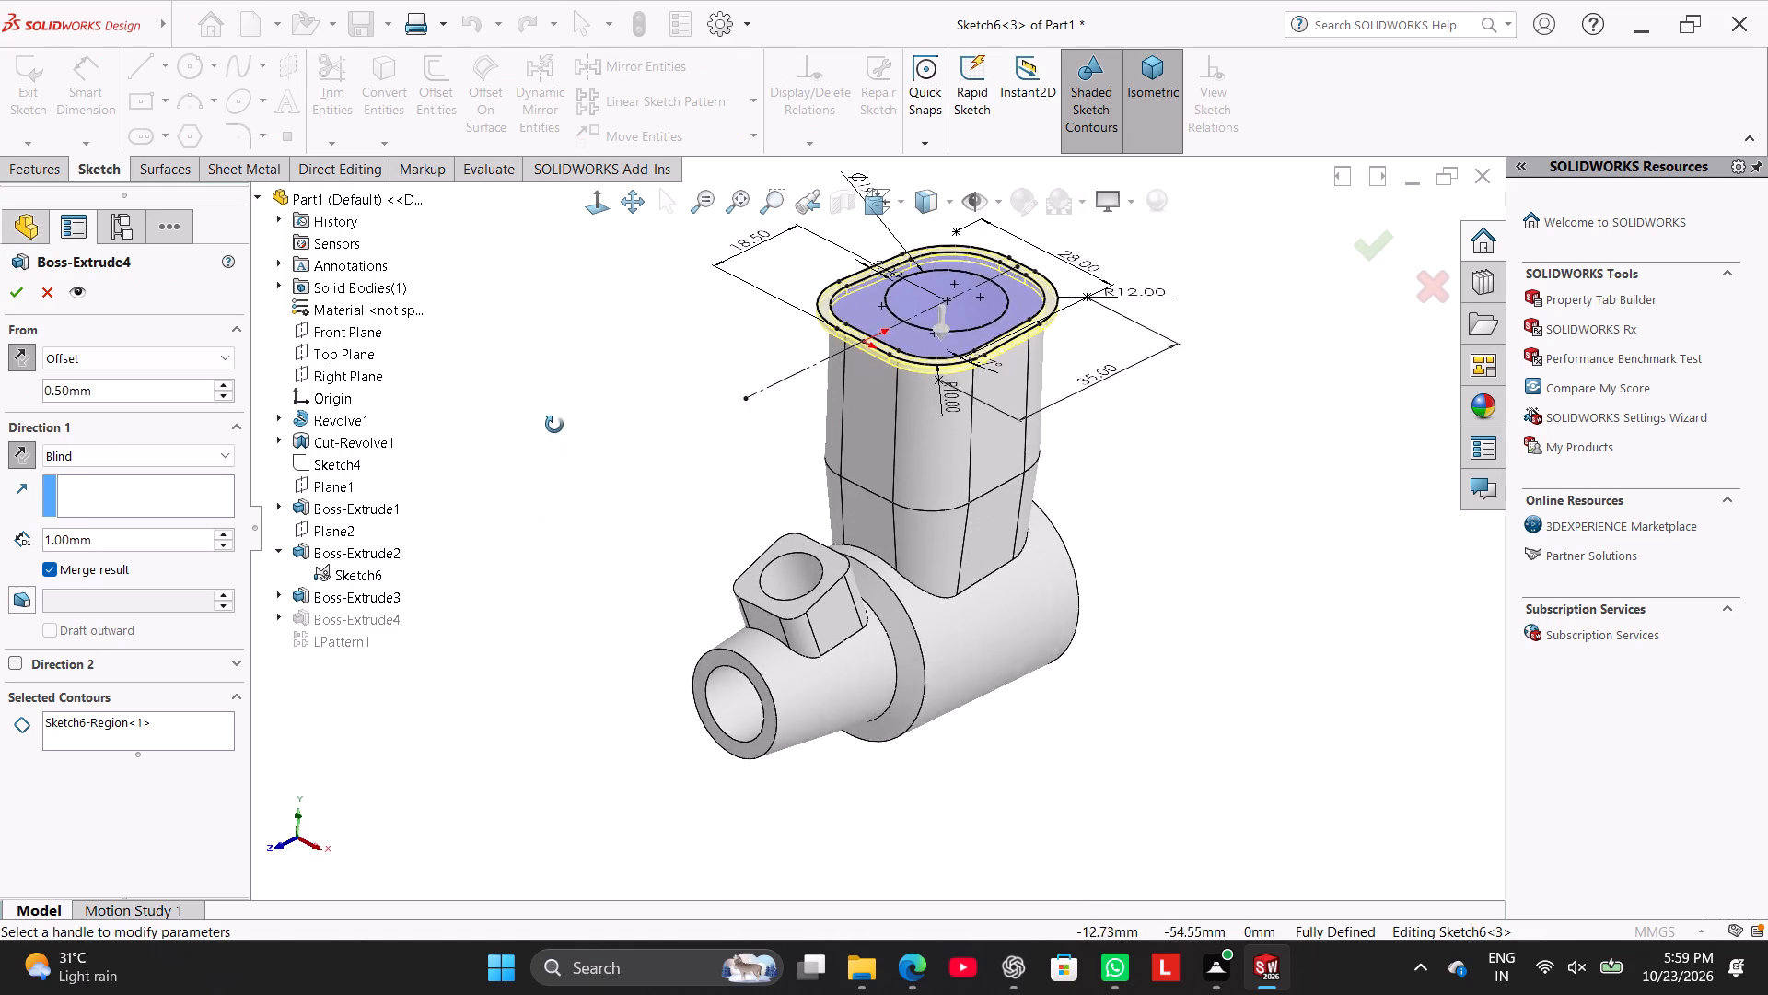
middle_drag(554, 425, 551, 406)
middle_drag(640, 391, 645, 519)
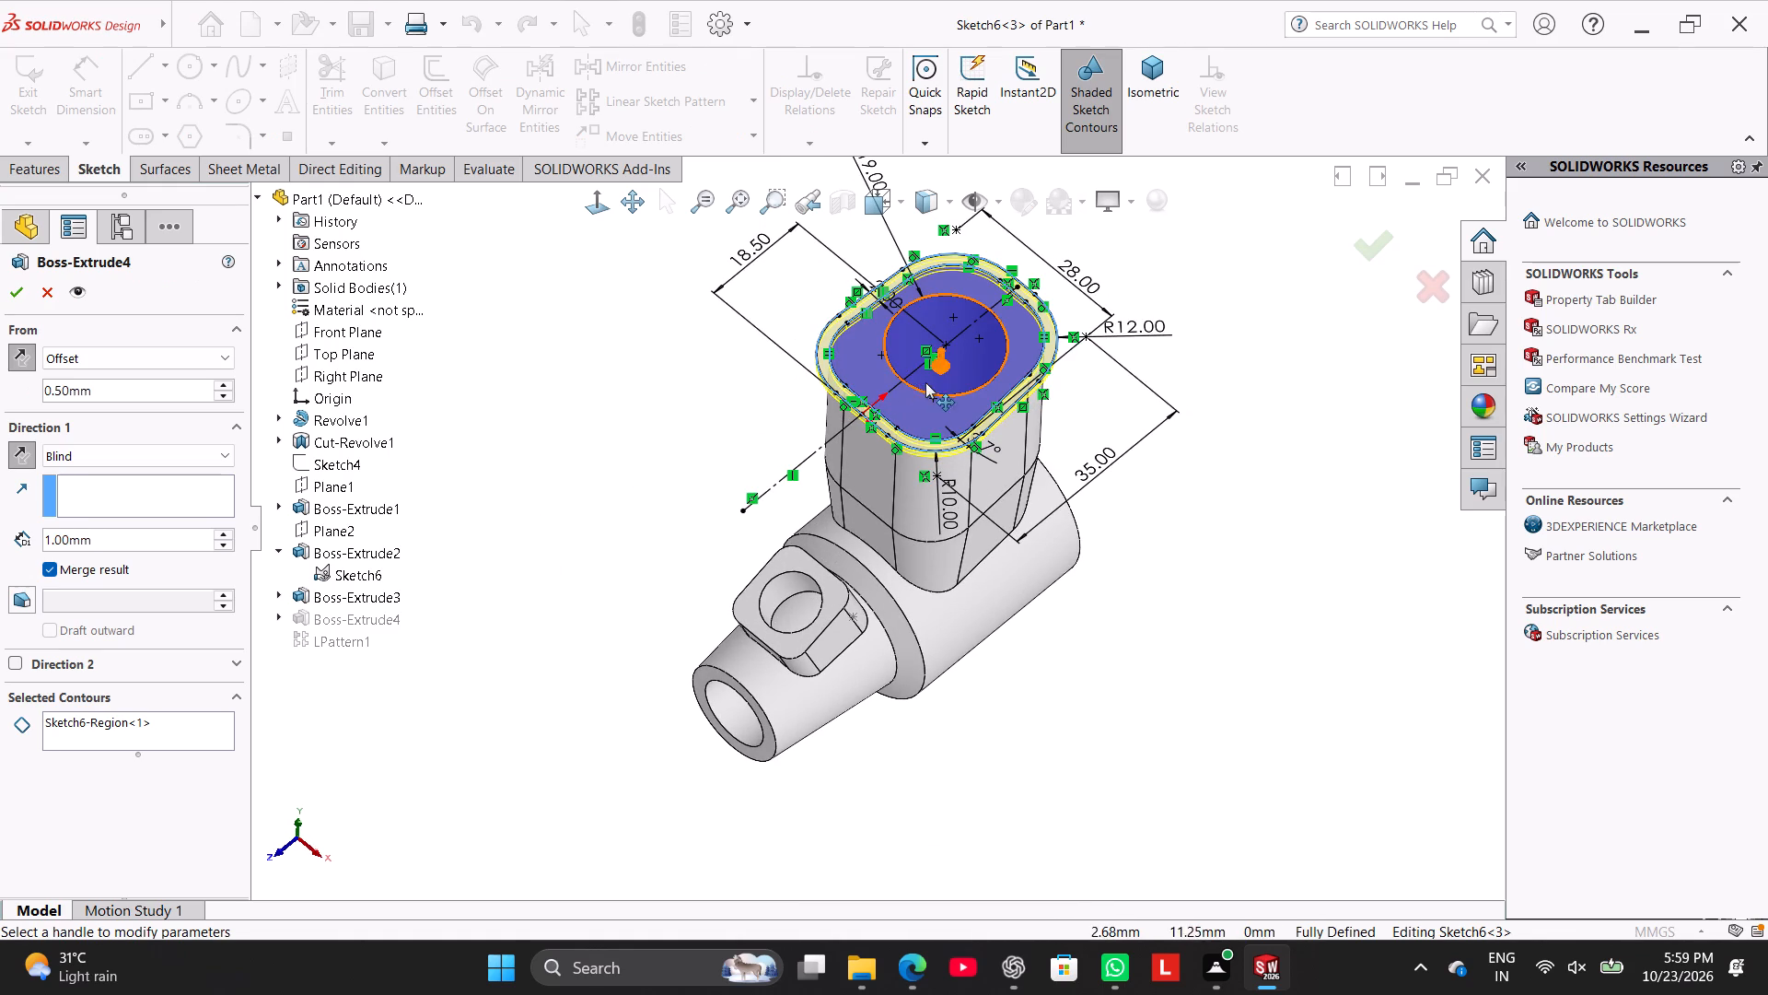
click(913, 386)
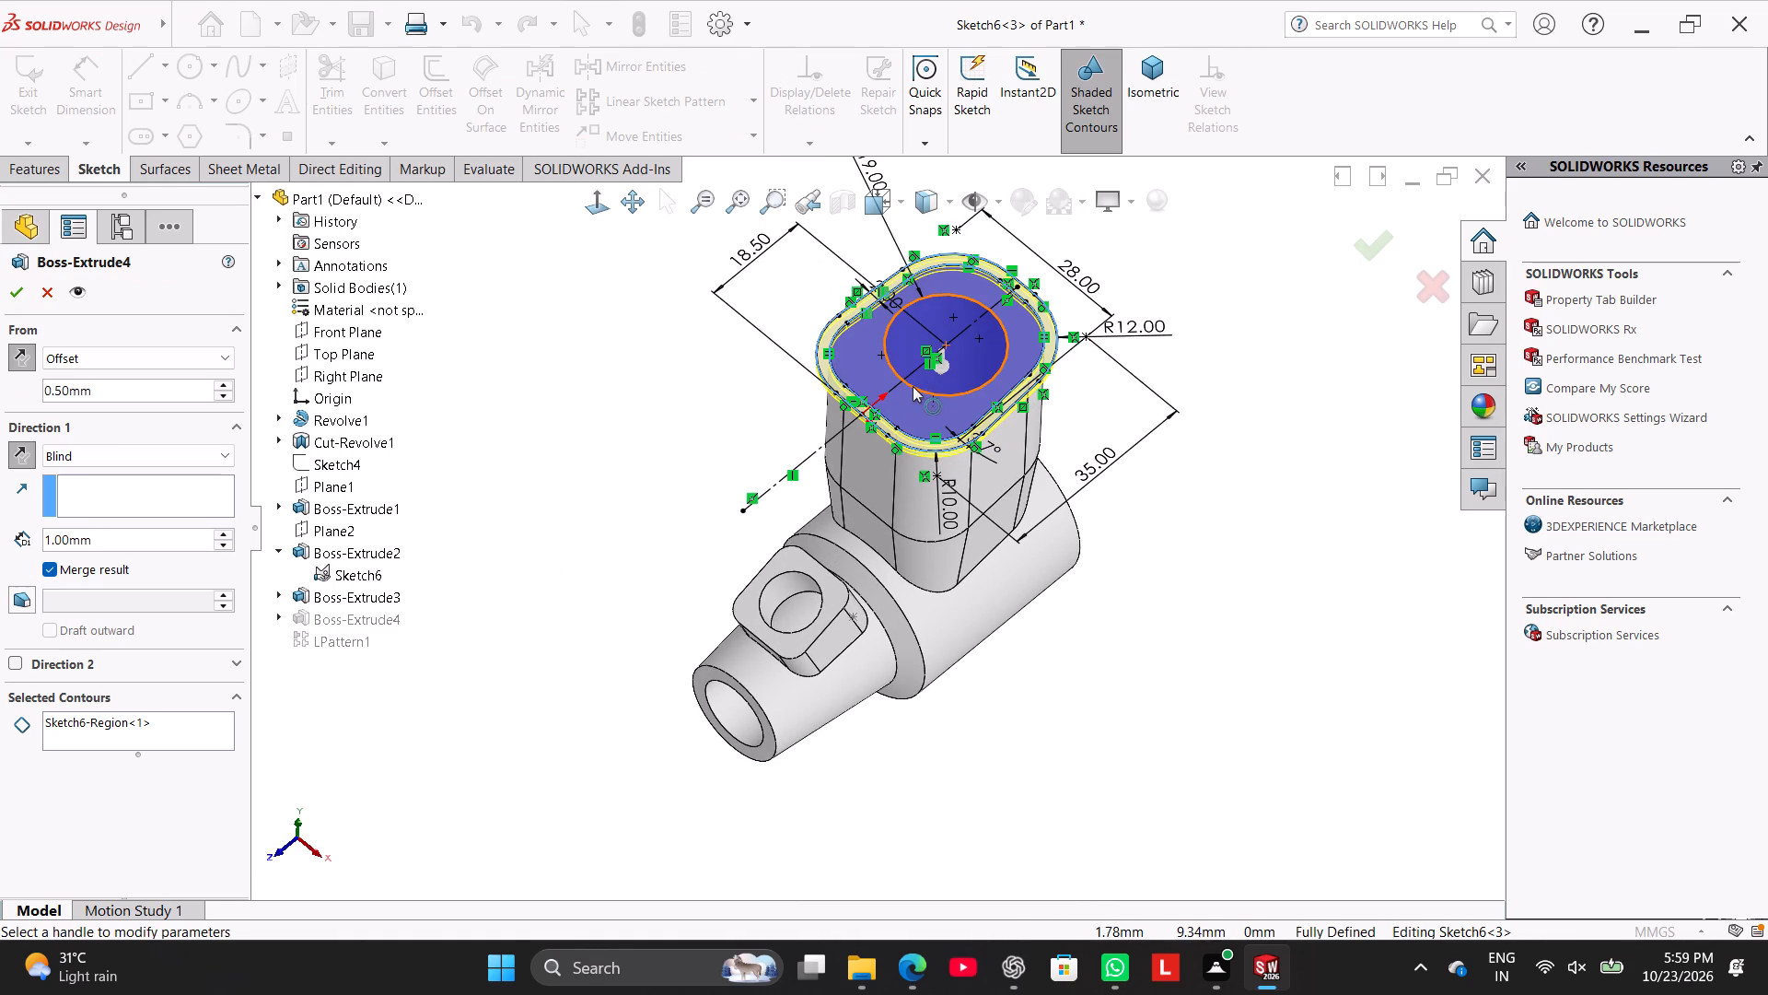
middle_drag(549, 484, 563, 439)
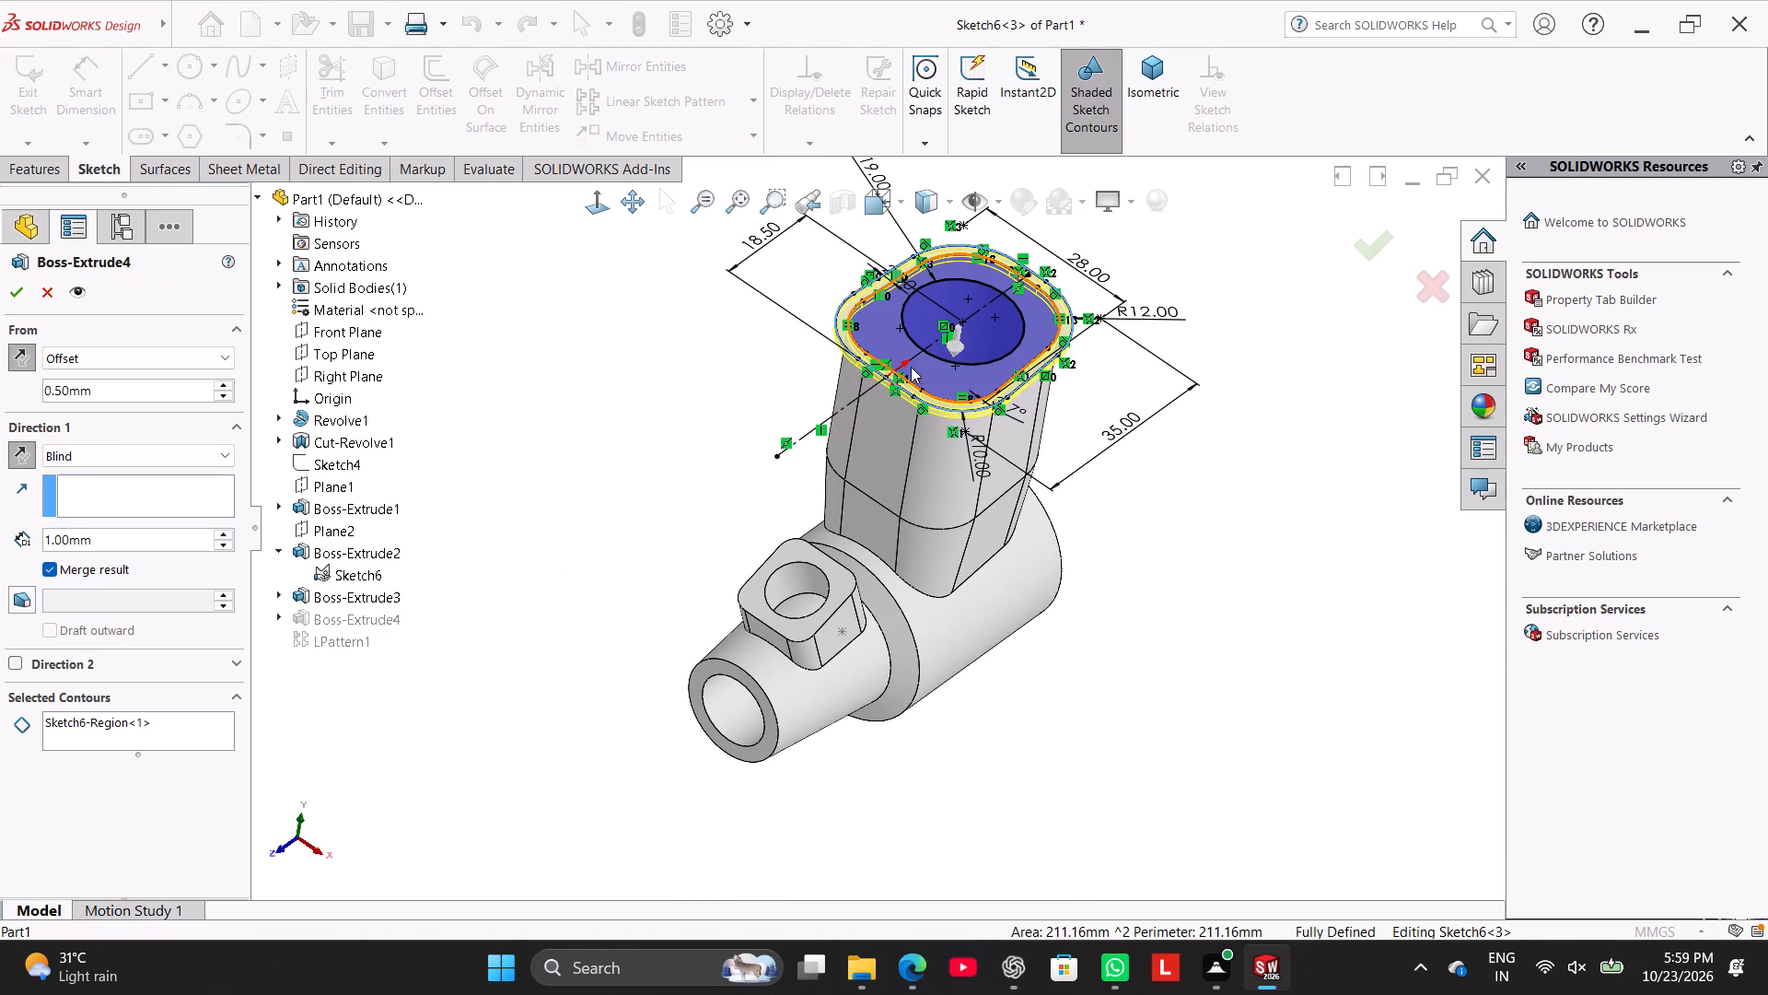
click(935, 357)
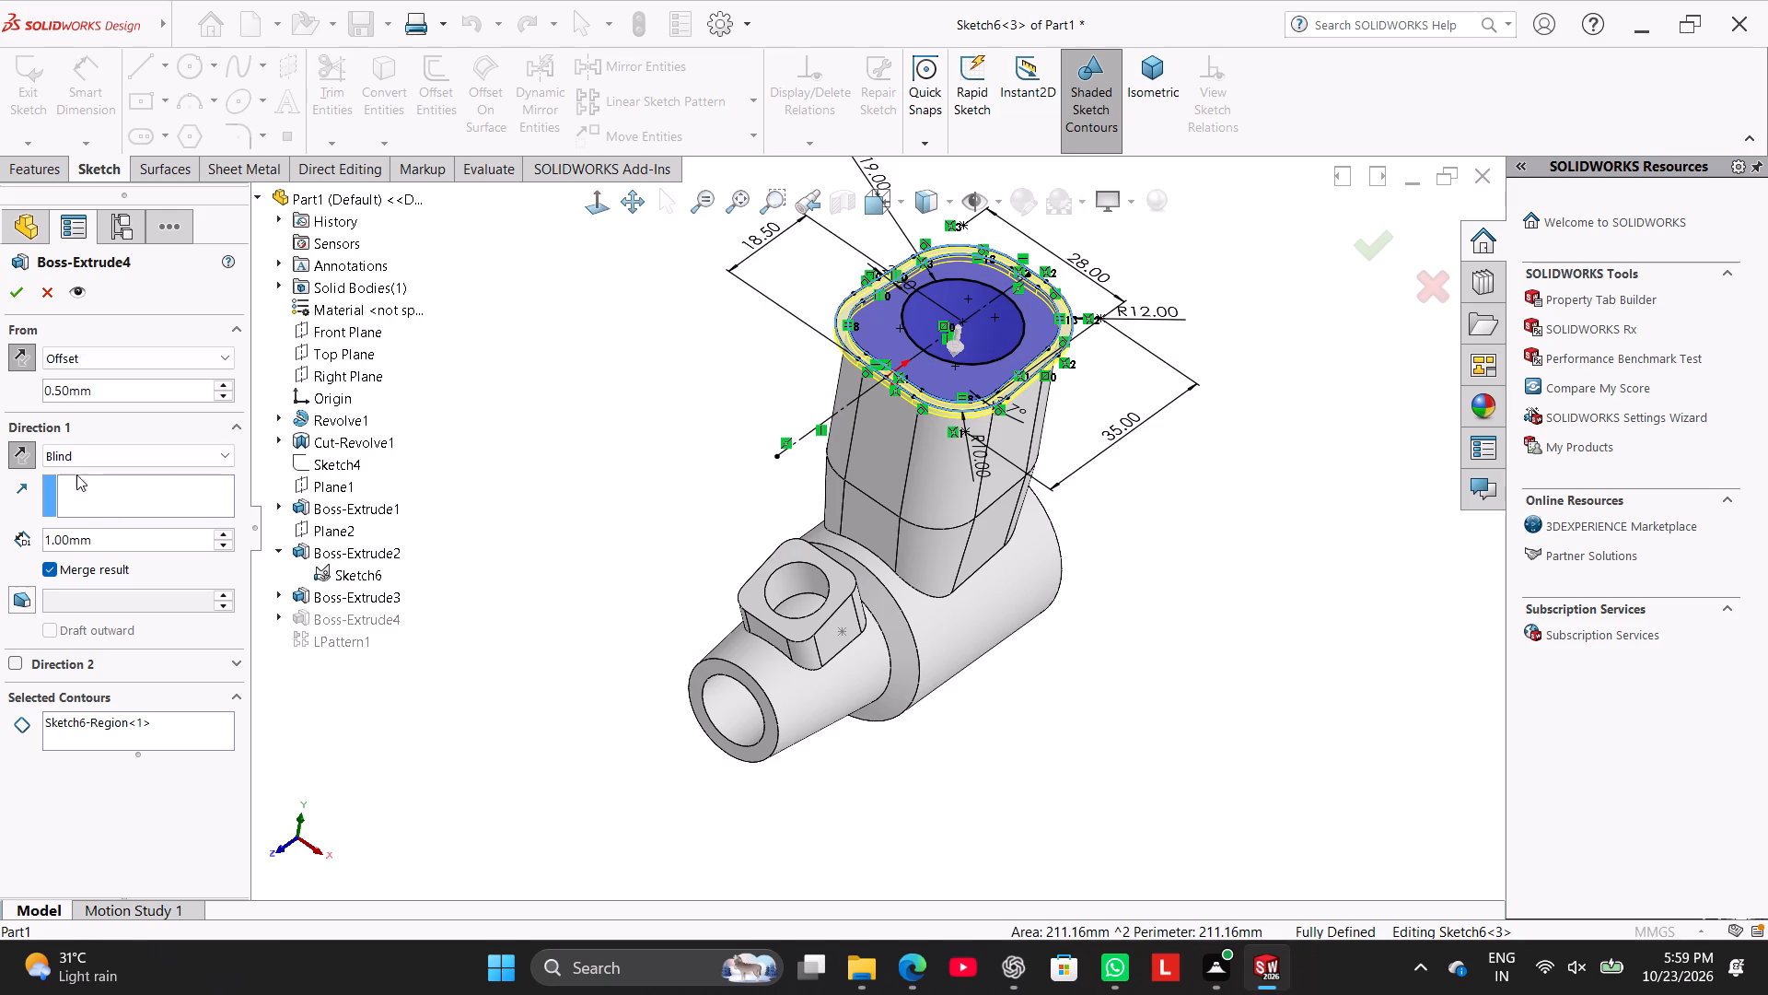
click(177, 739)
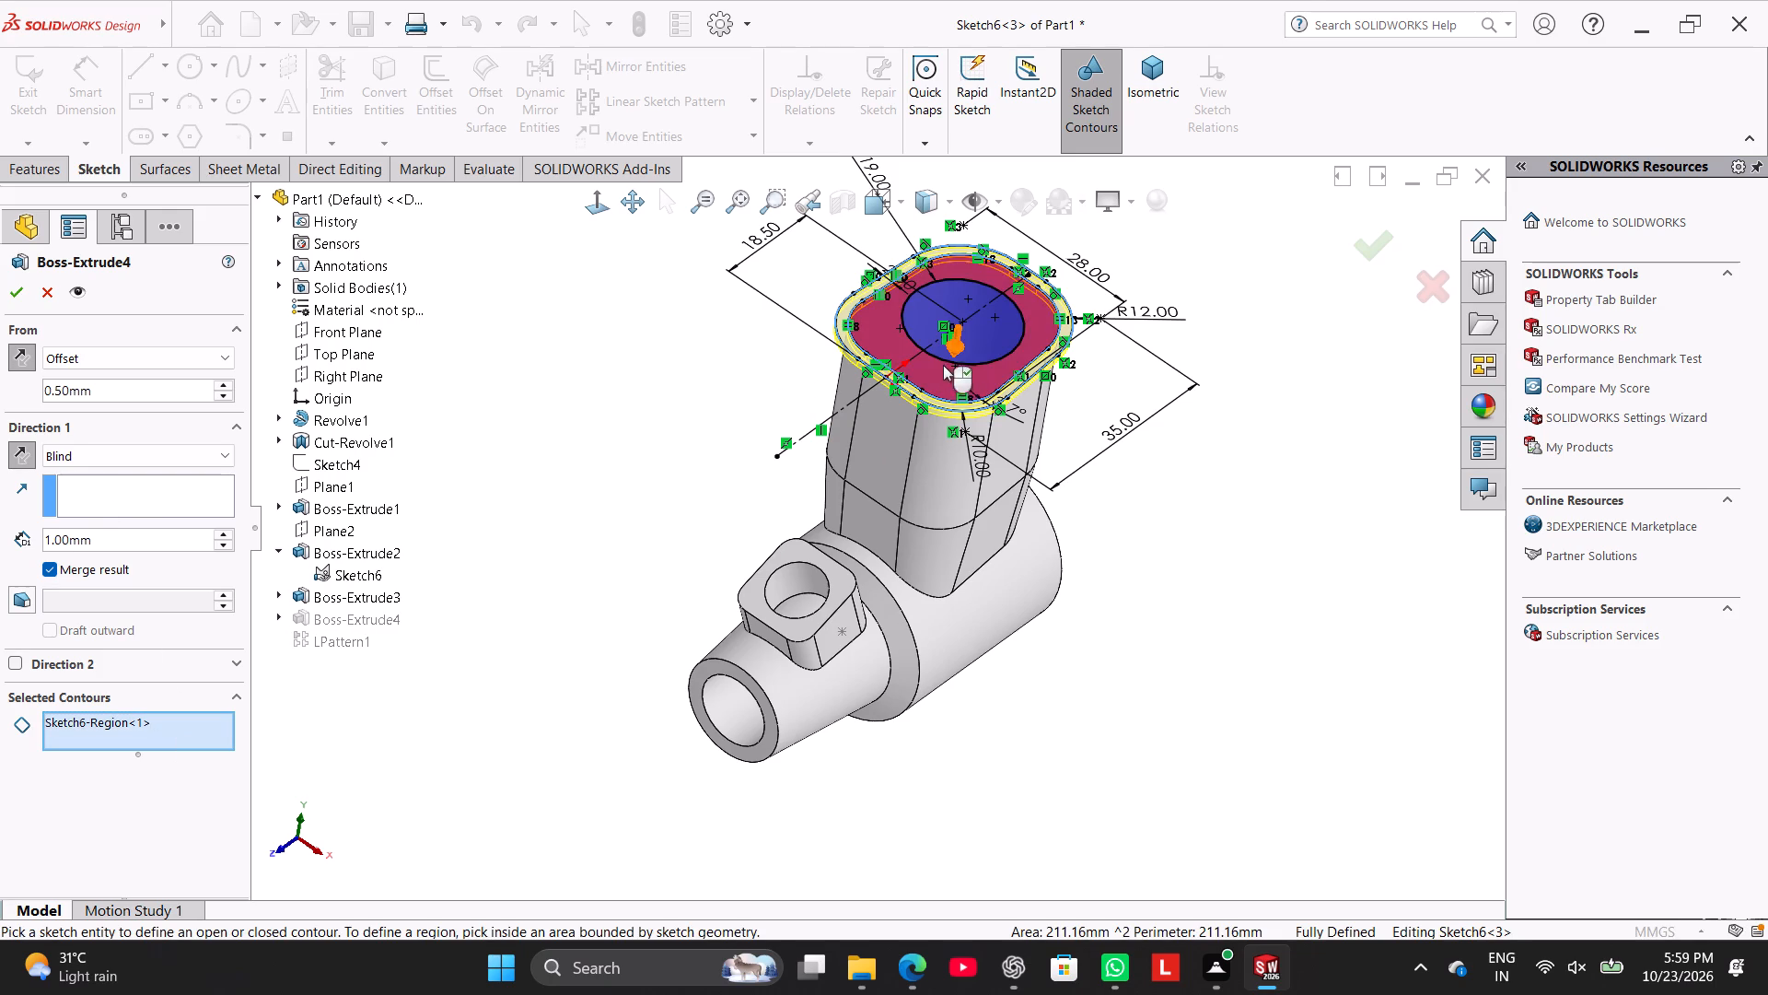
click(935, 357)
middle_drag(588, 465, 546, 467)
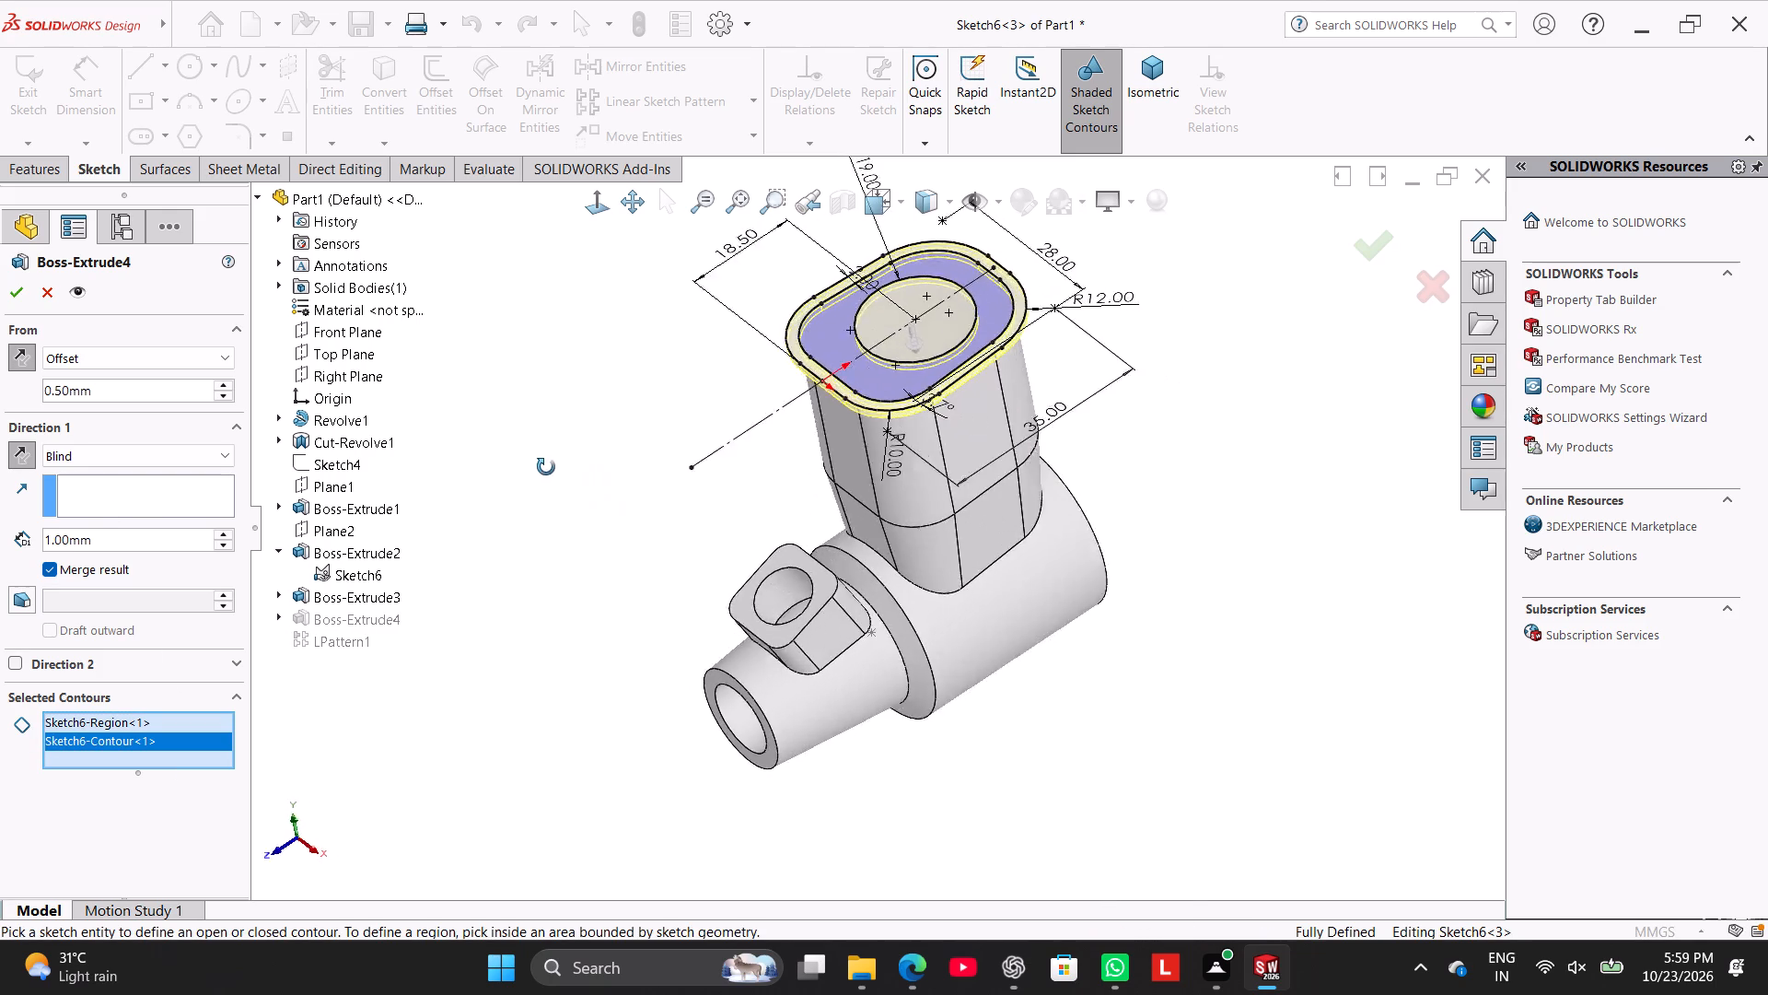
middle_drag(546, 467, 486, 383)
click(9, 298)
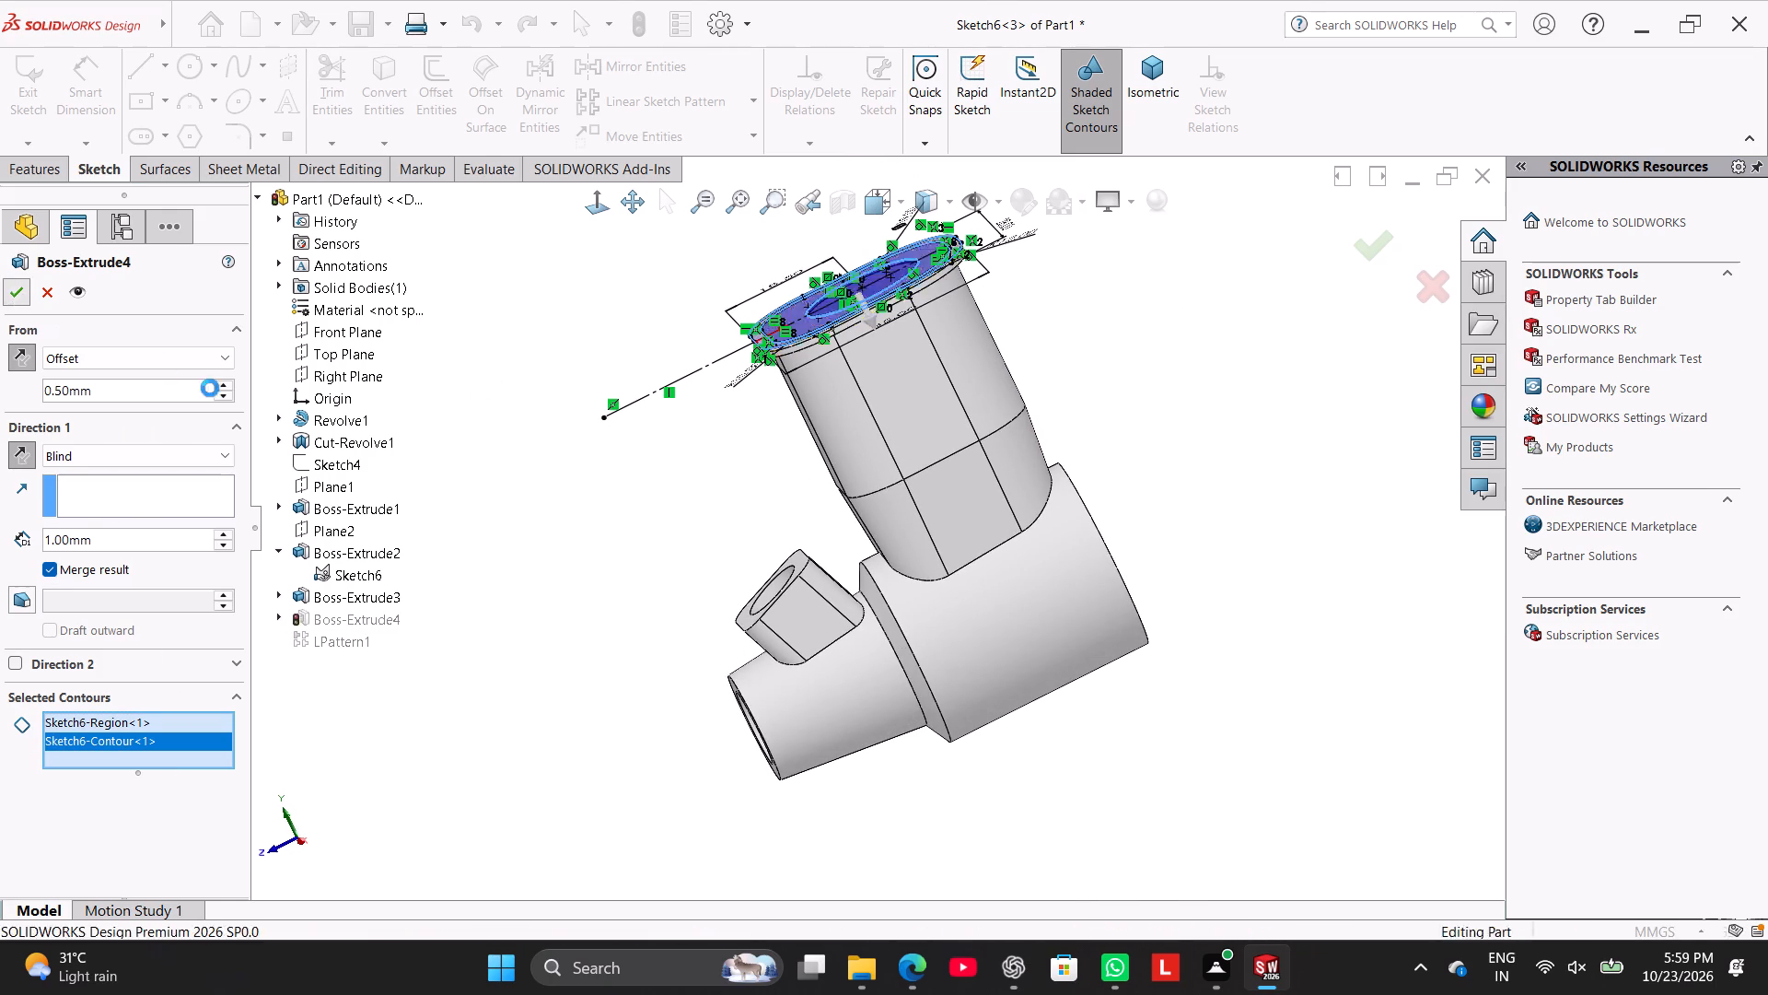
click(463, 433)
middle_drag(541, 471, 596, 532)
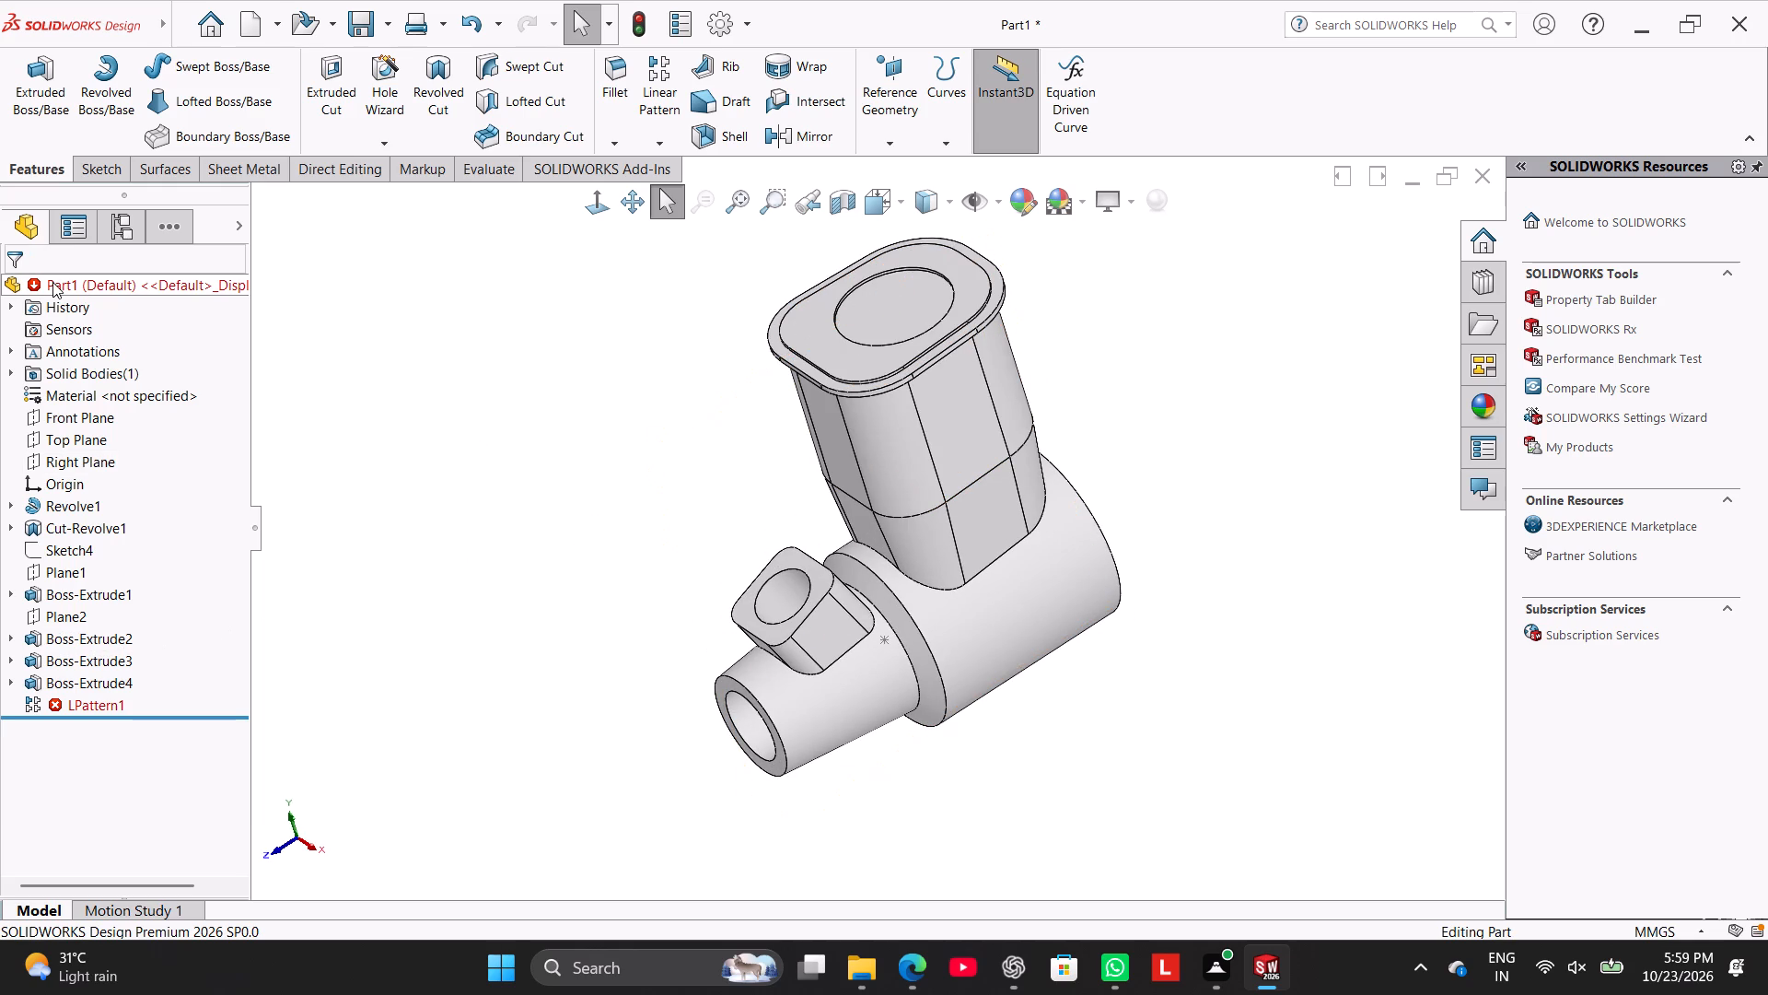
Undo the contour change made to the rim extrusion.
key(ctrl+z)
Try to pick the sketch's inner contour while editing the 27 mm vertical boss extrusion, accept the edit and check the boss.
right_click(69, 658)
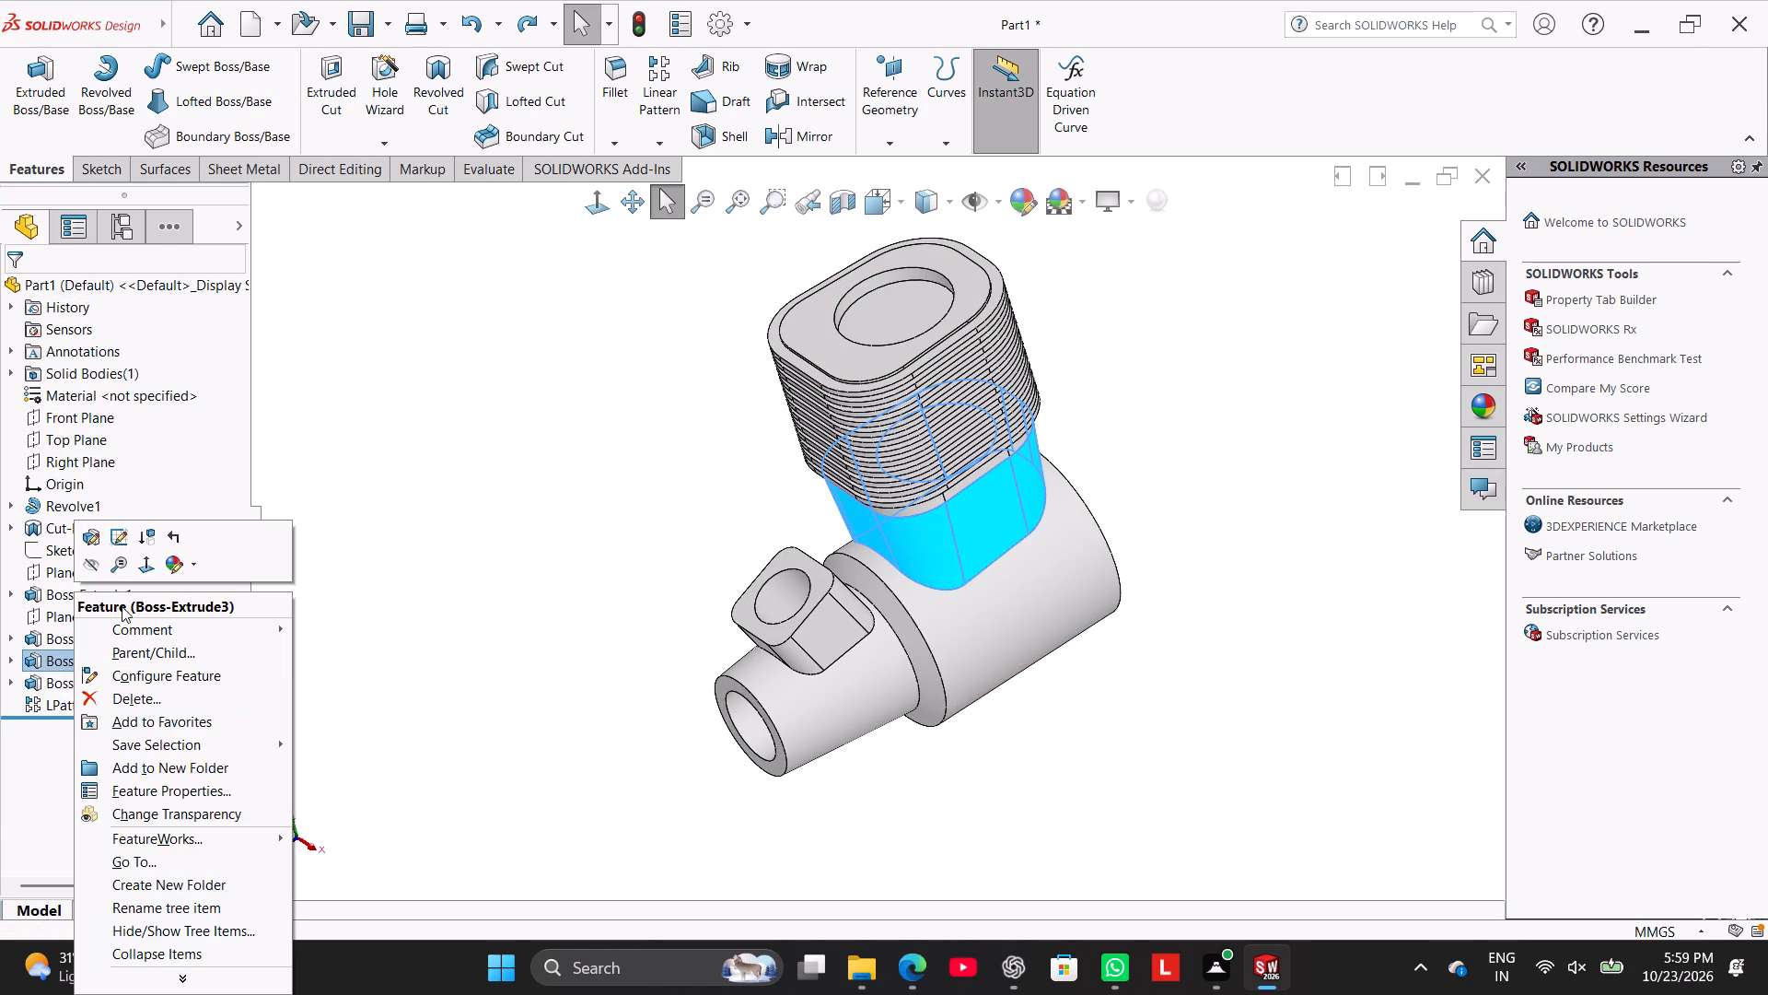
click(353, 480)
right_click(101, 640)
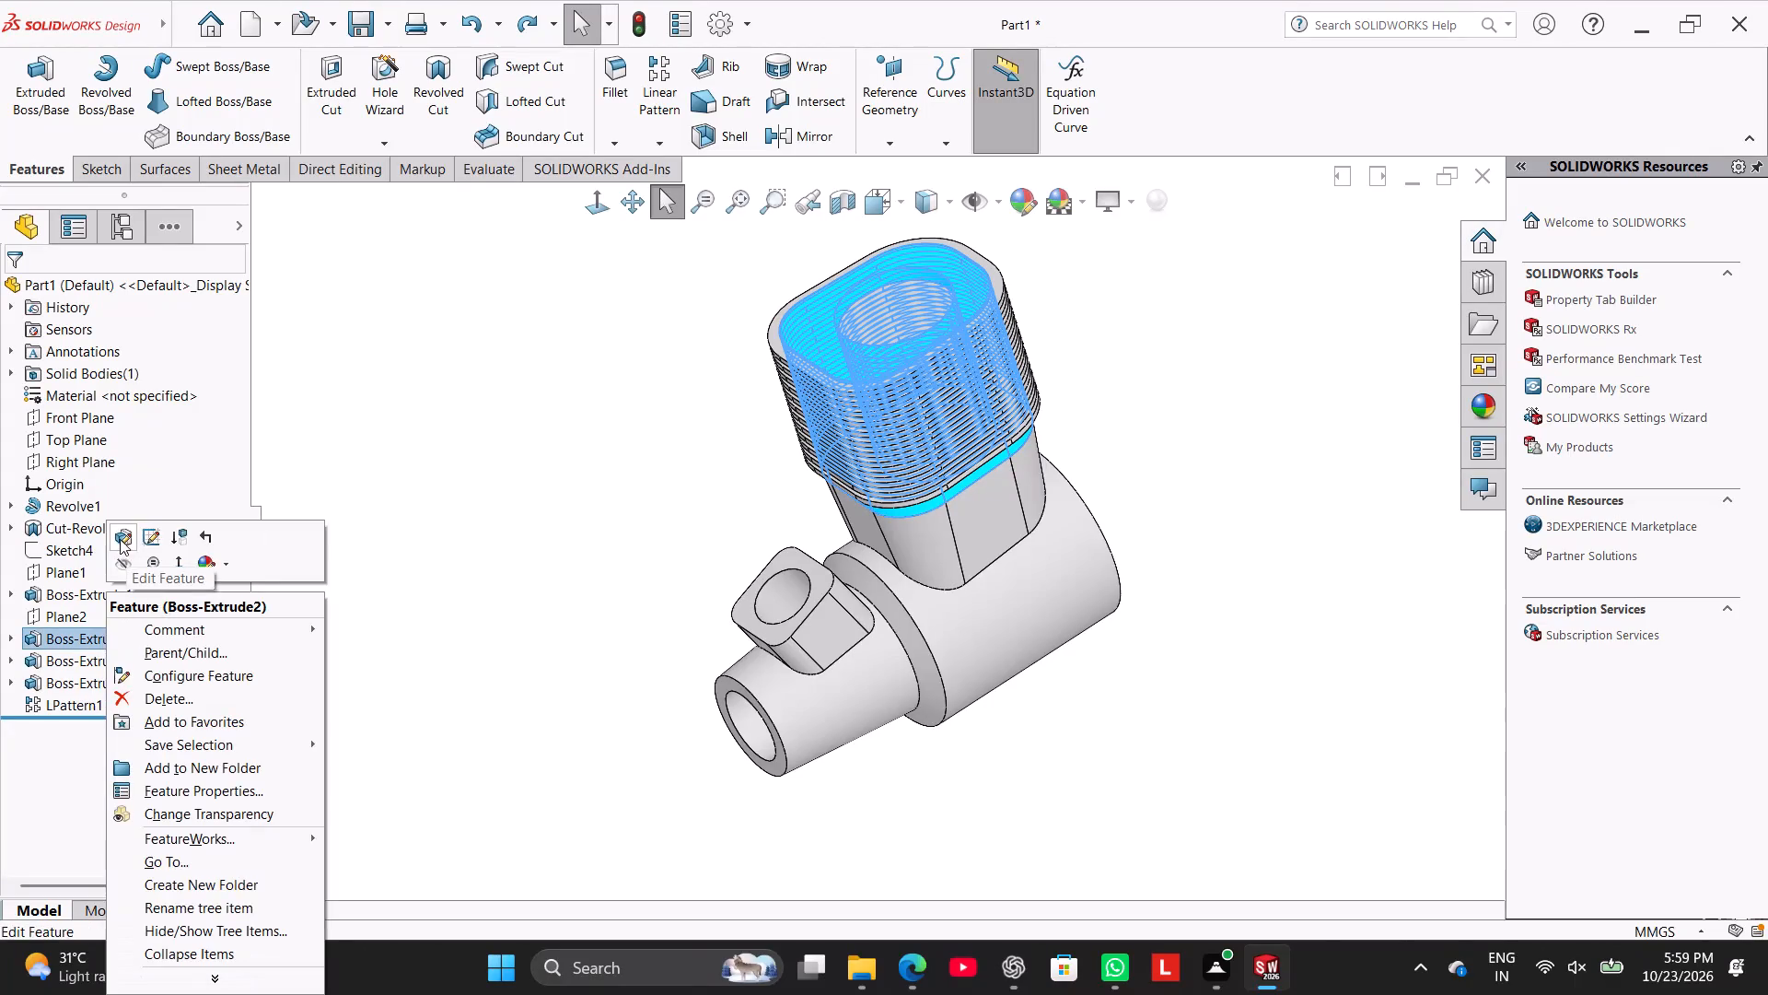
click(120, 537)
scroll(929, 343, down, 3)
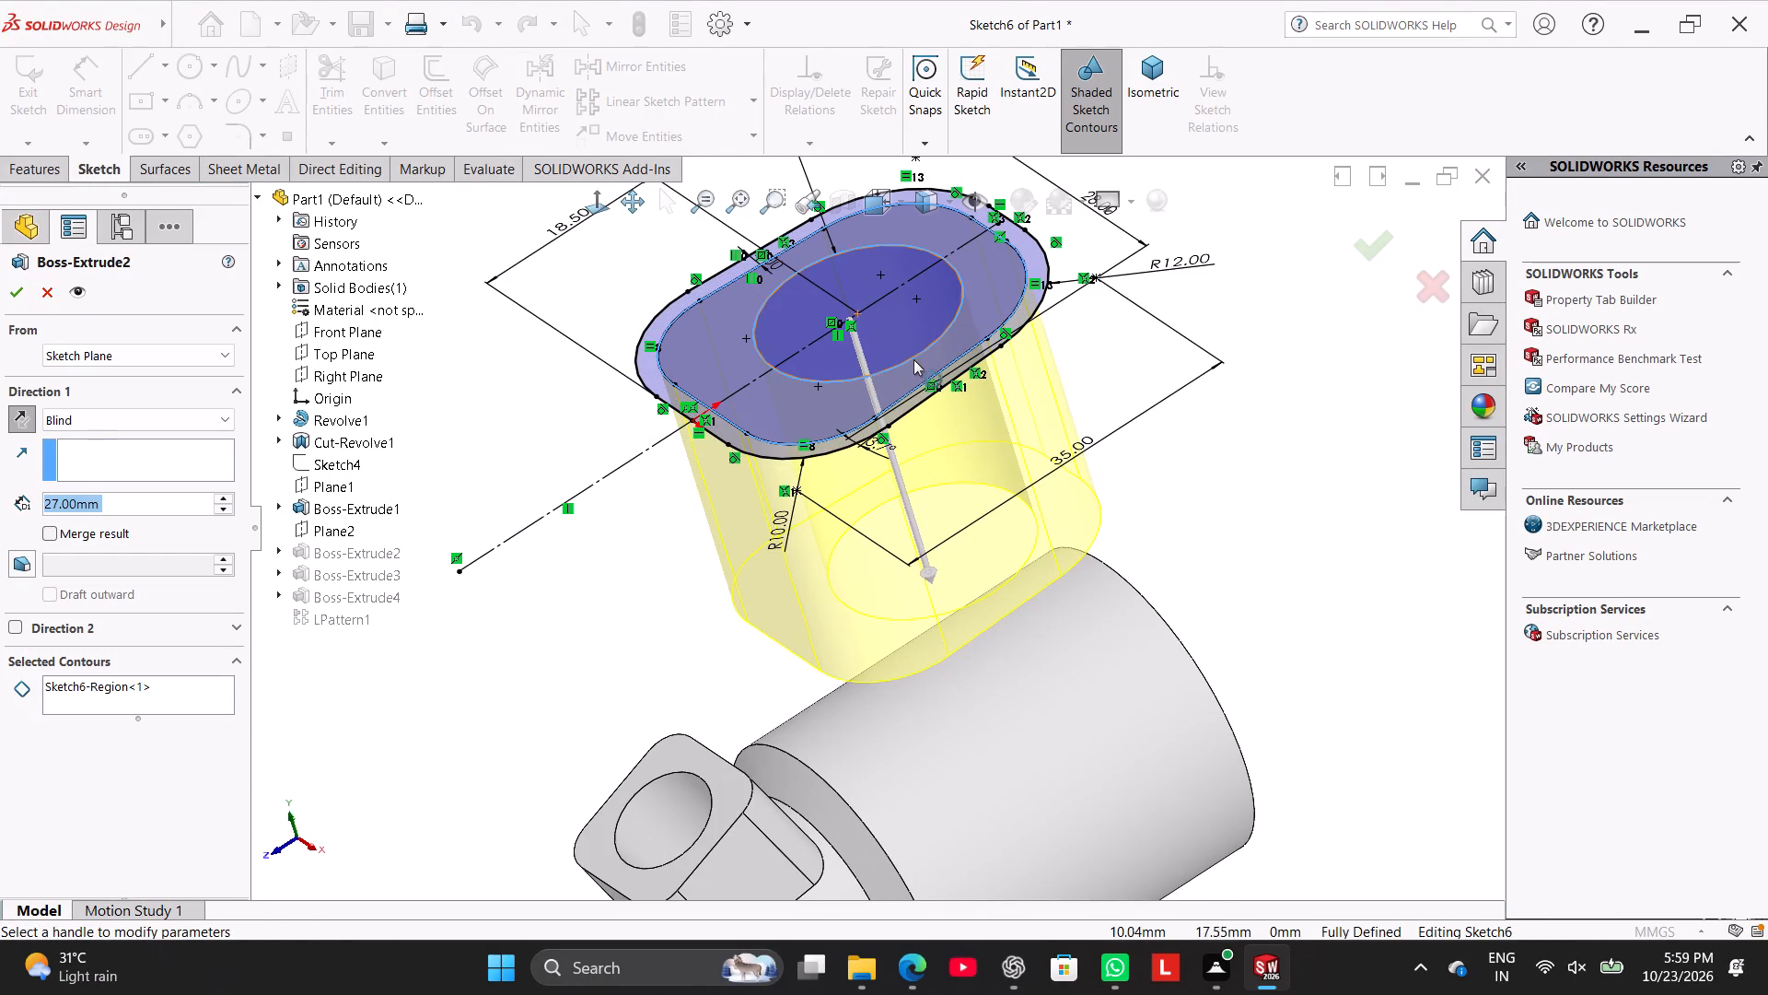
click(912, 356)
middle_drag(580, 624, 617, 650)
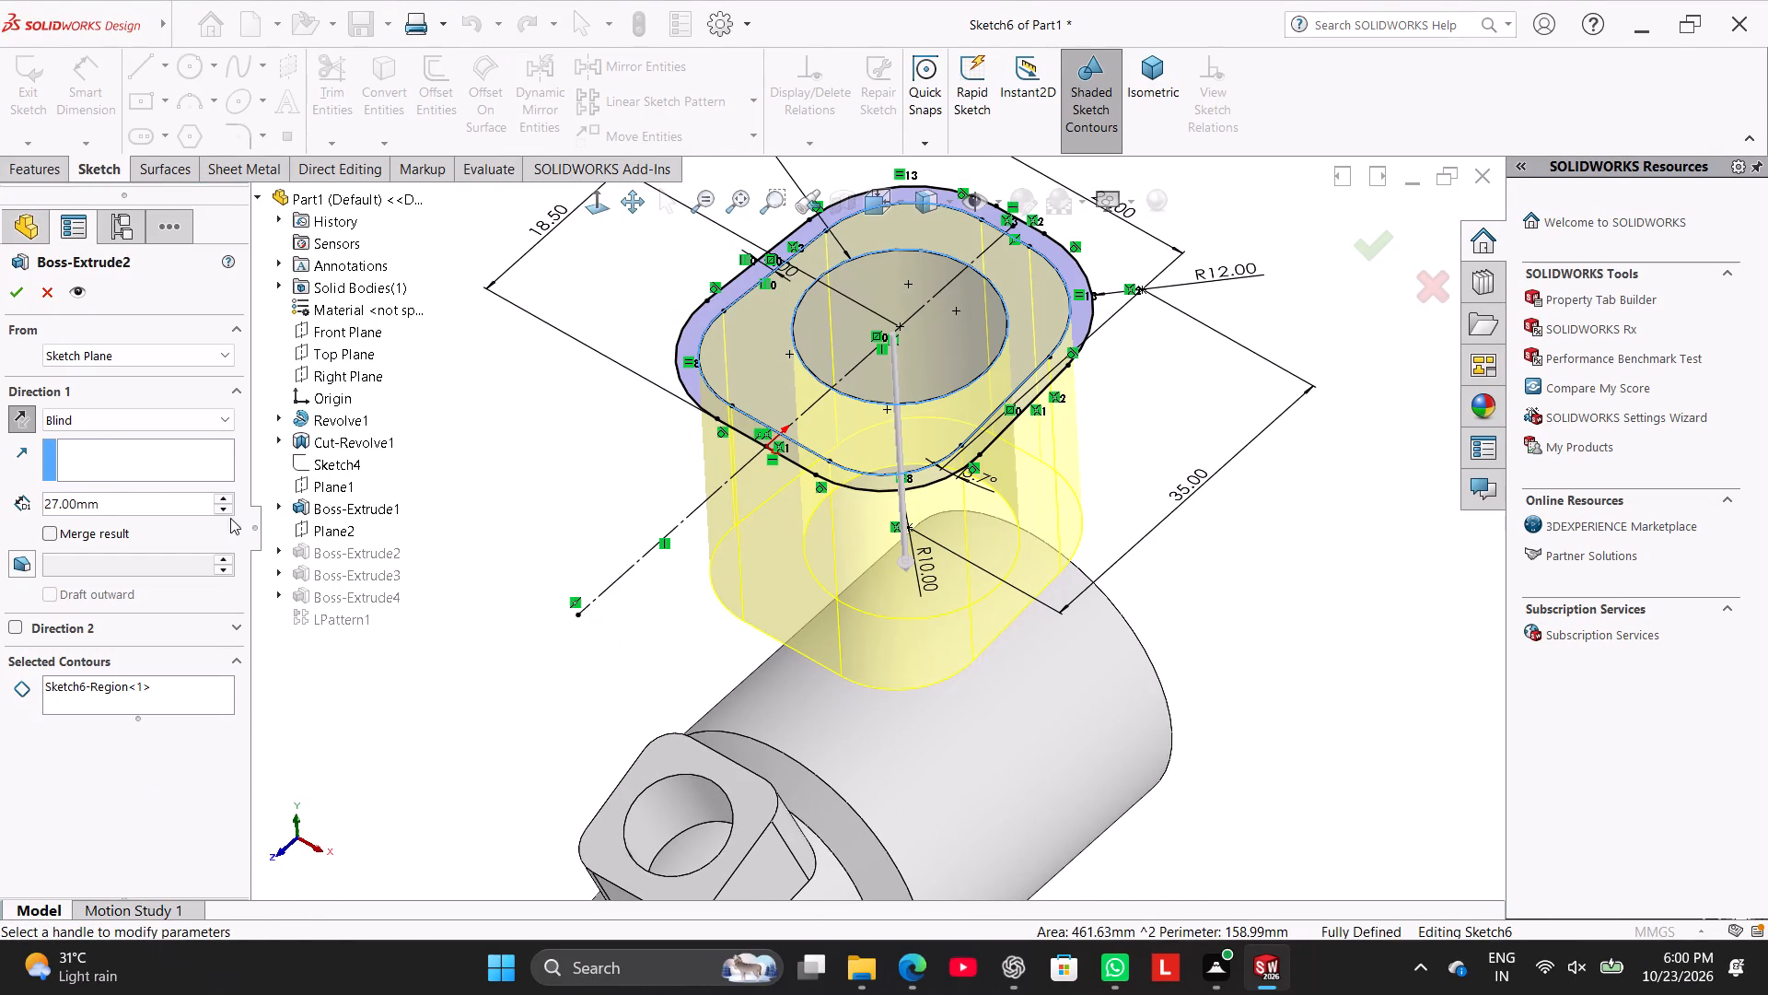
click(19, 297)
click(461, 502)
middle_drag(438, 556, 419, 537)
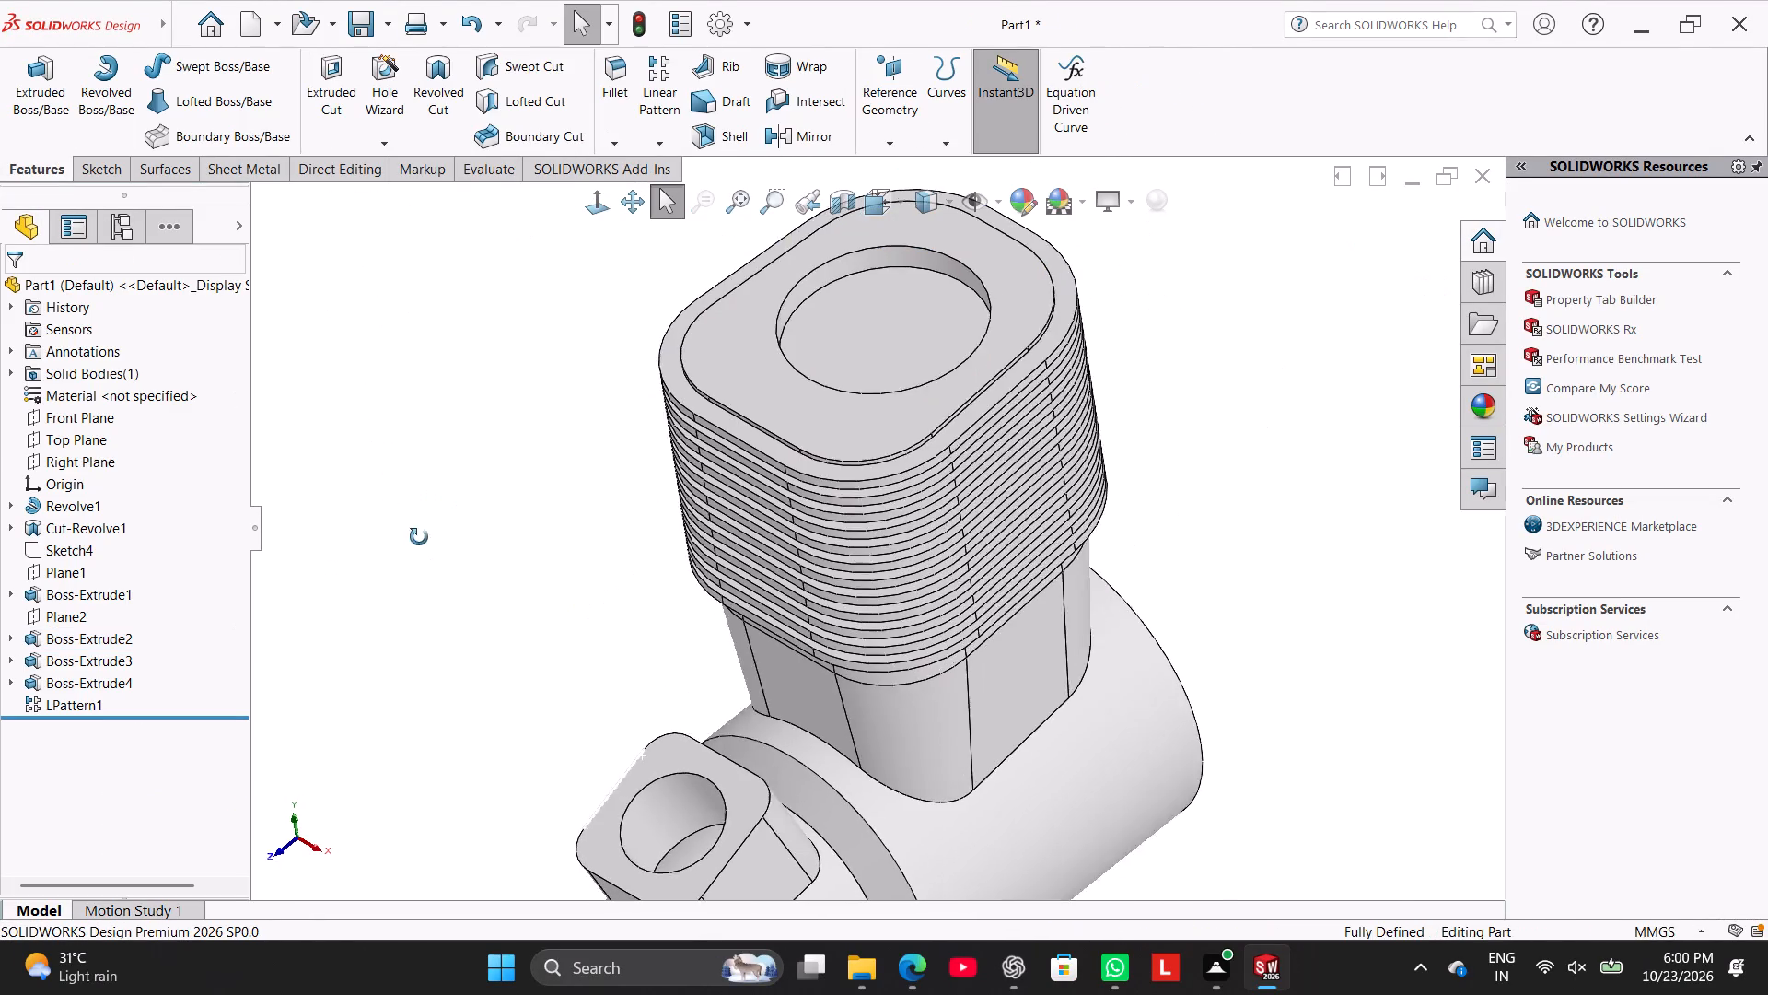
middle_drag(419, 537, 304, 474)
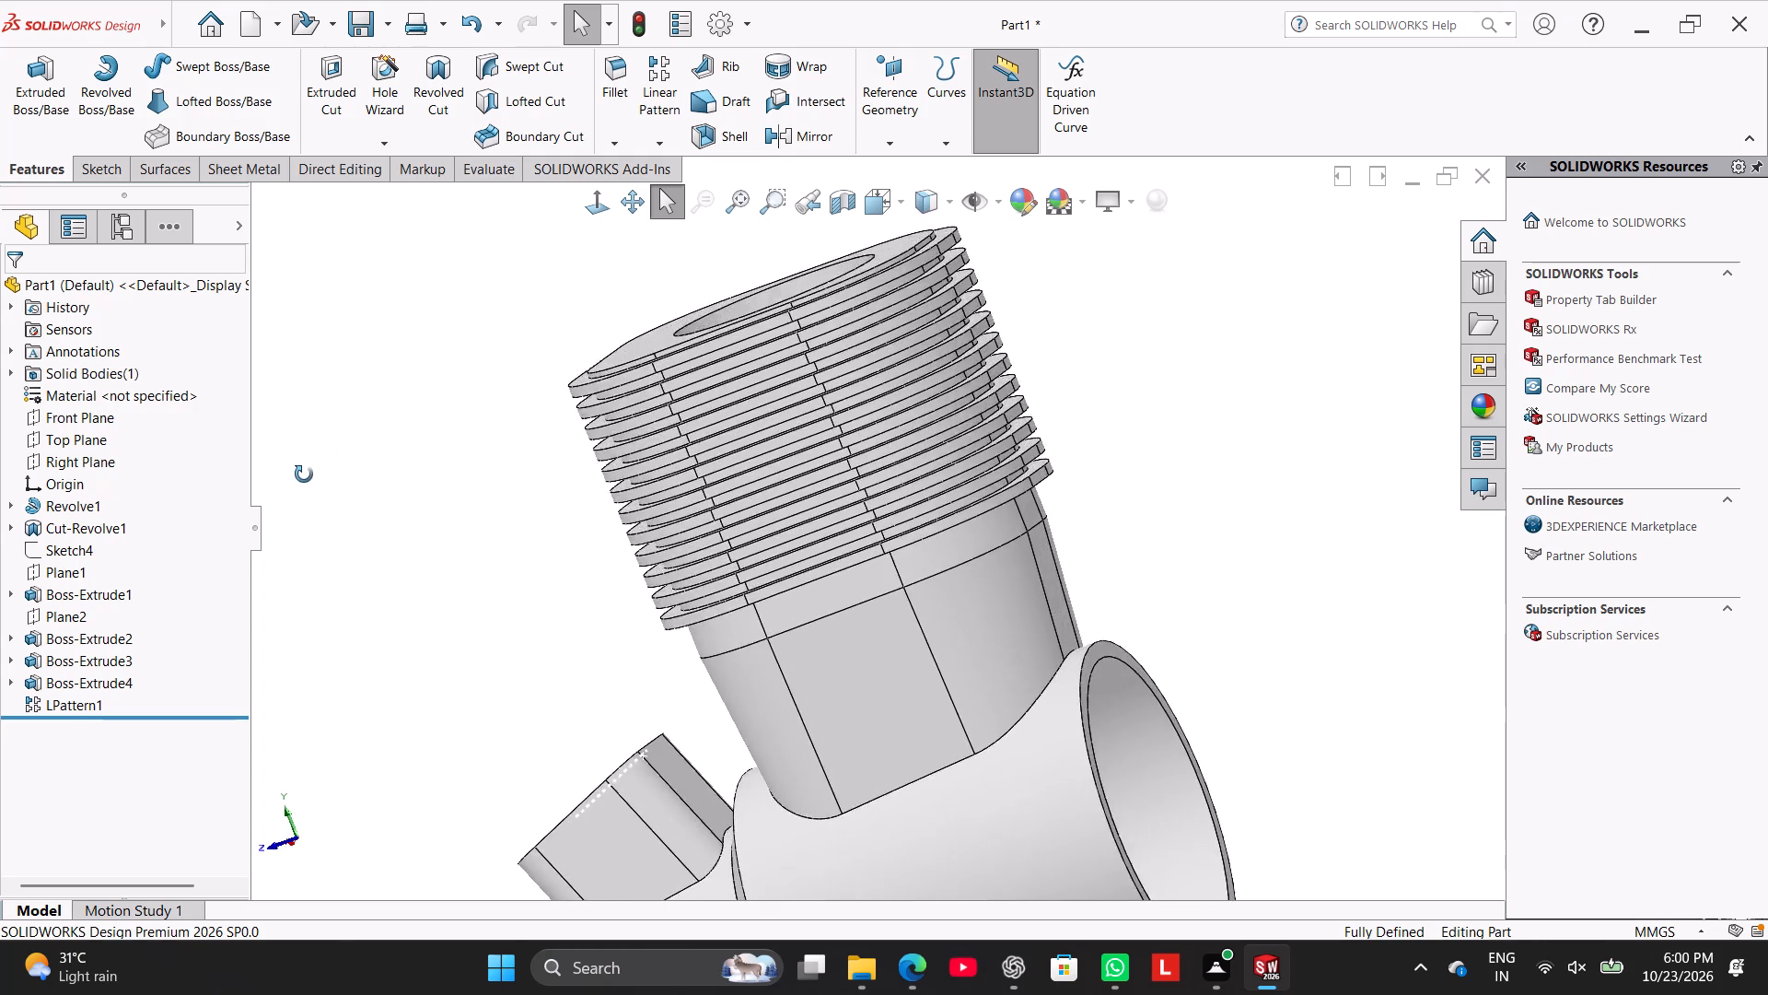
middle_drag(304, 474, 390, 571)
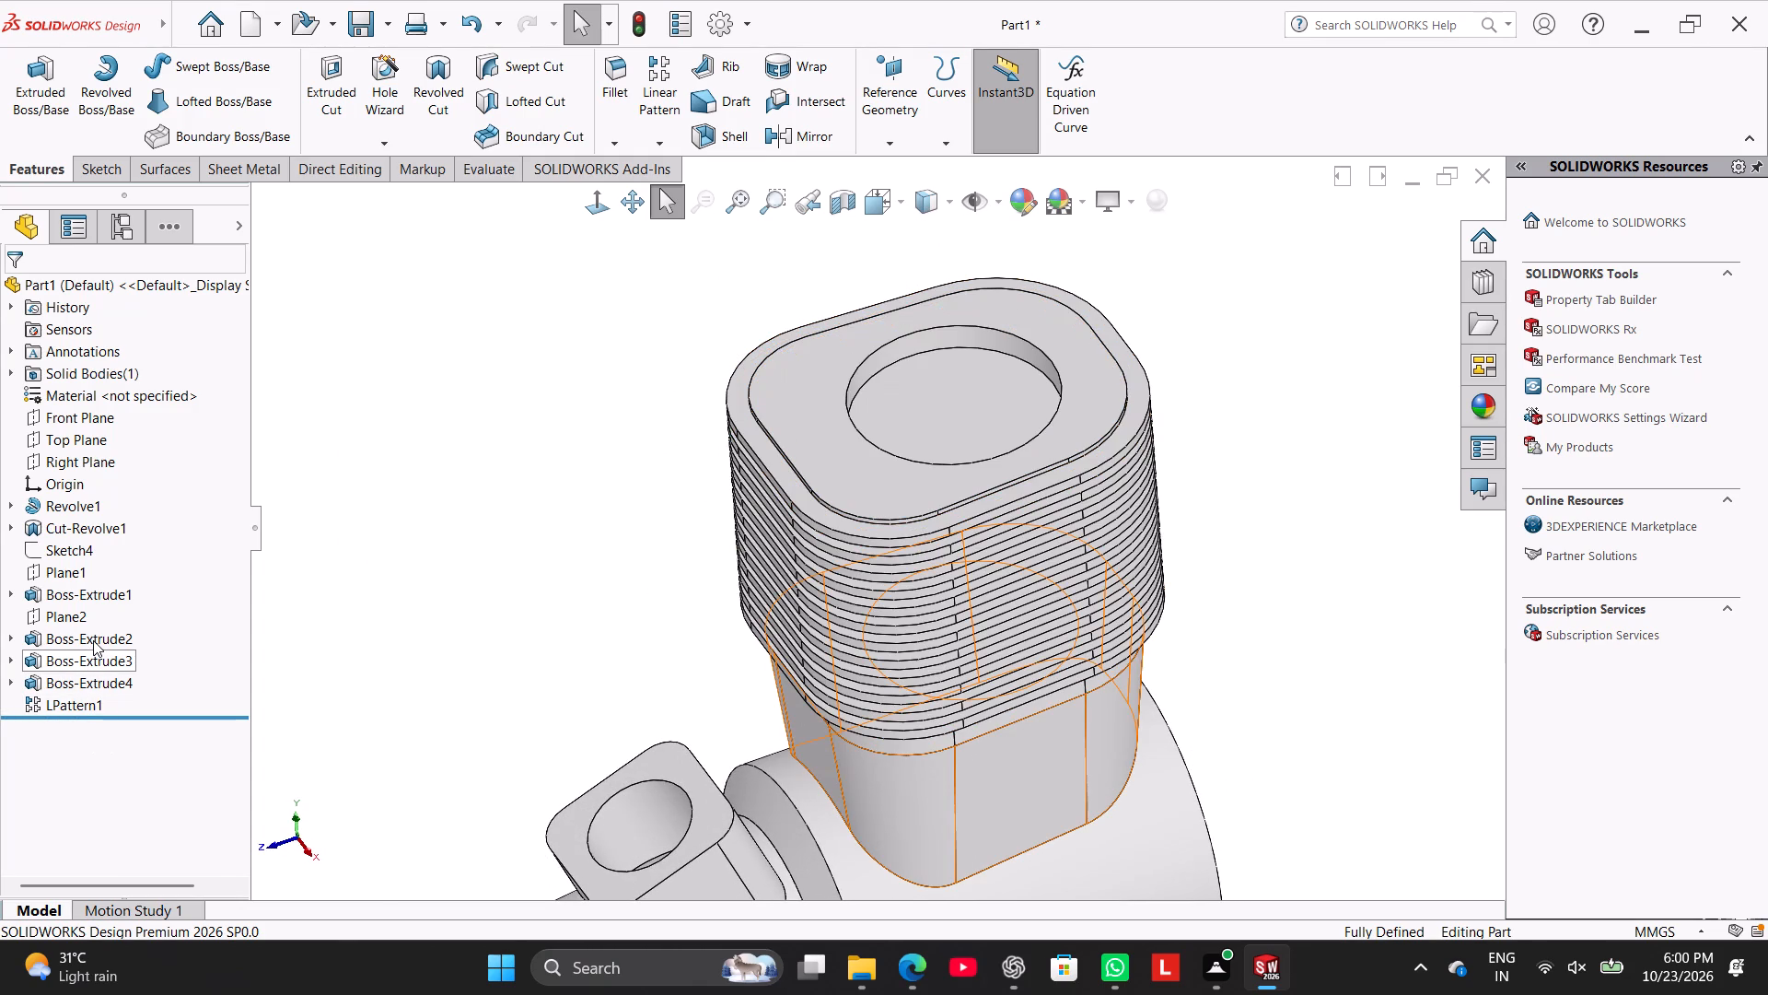
Edit the 27 mm vertical boss extrusion to add the sketch's inner contour at the bore circle to its selected contours, and apply it.
right_click(99, 639)
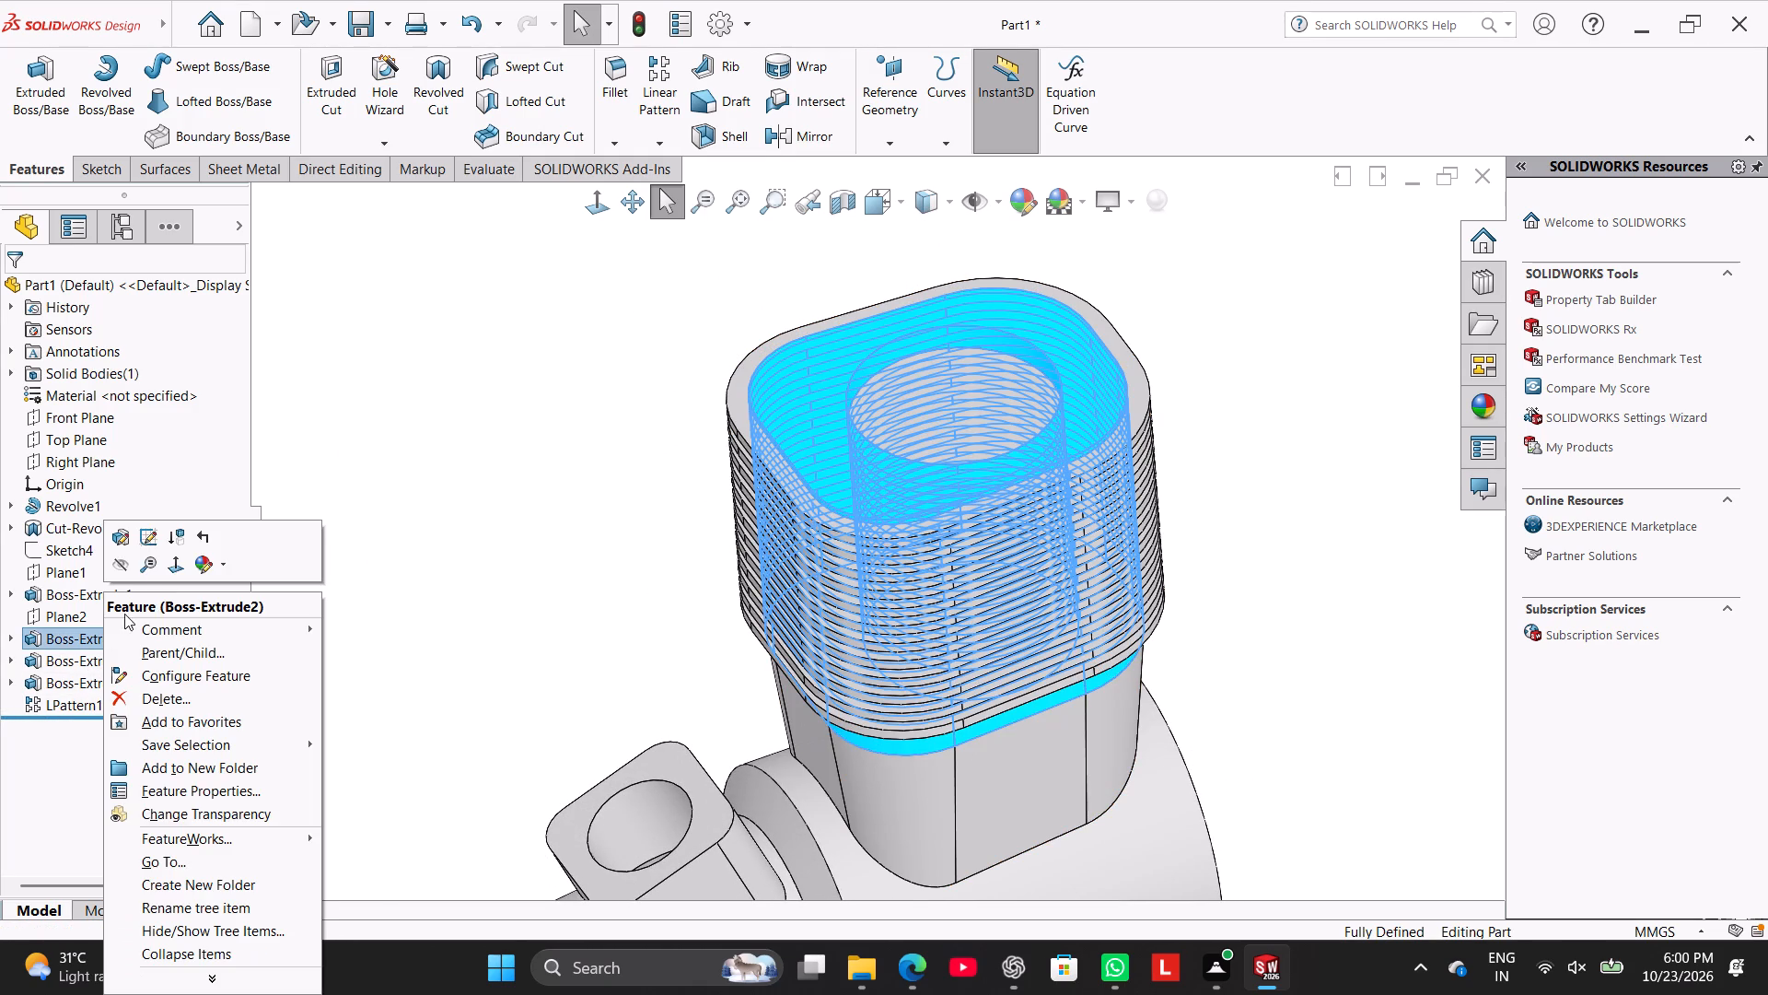
click(116, 538)
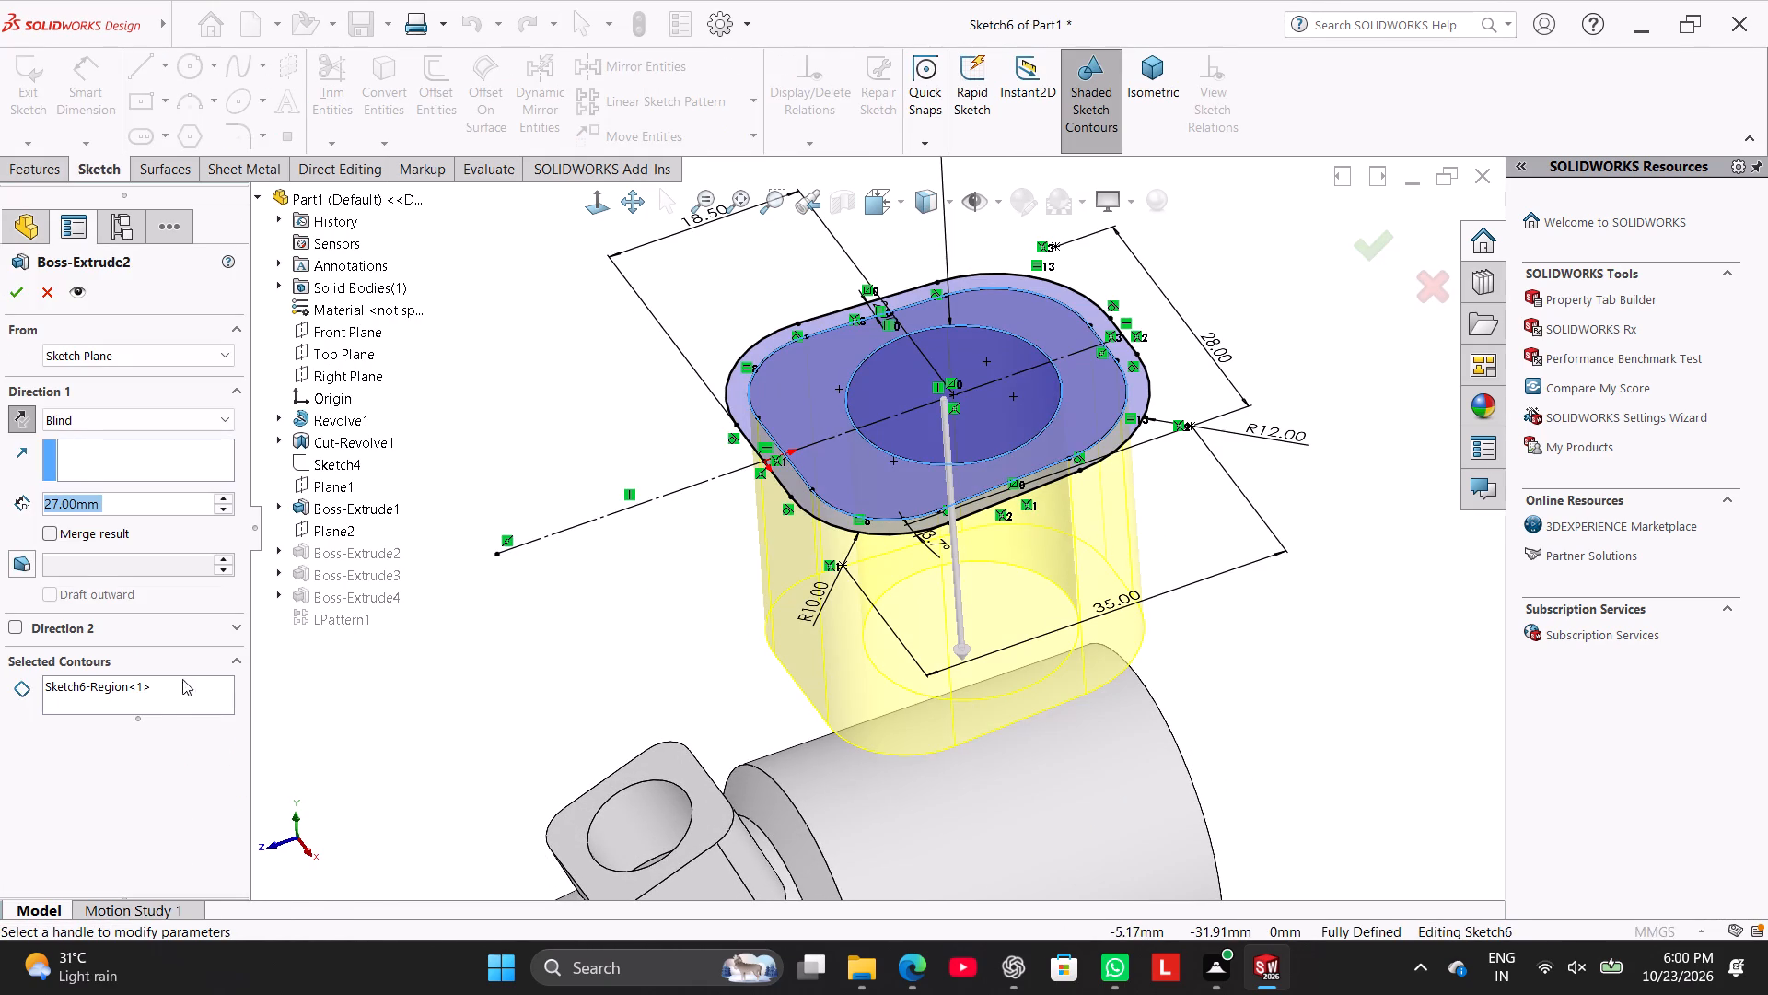
click(143, 696)
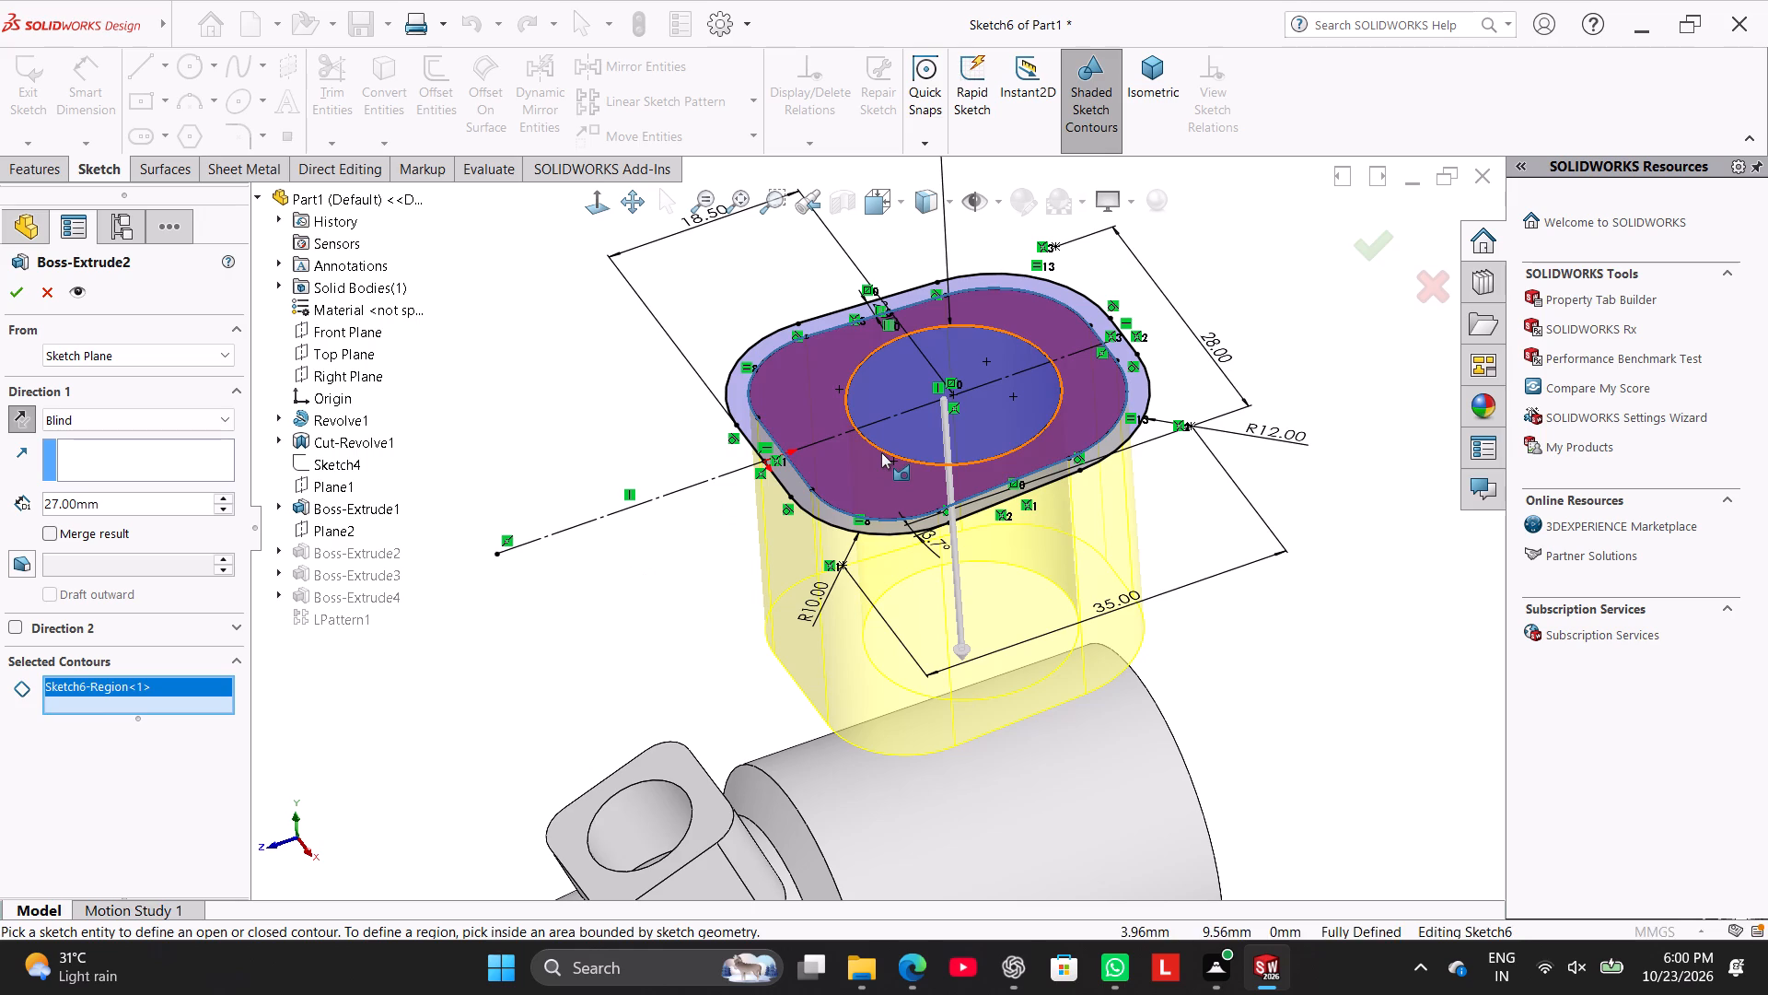
click(881, 452)
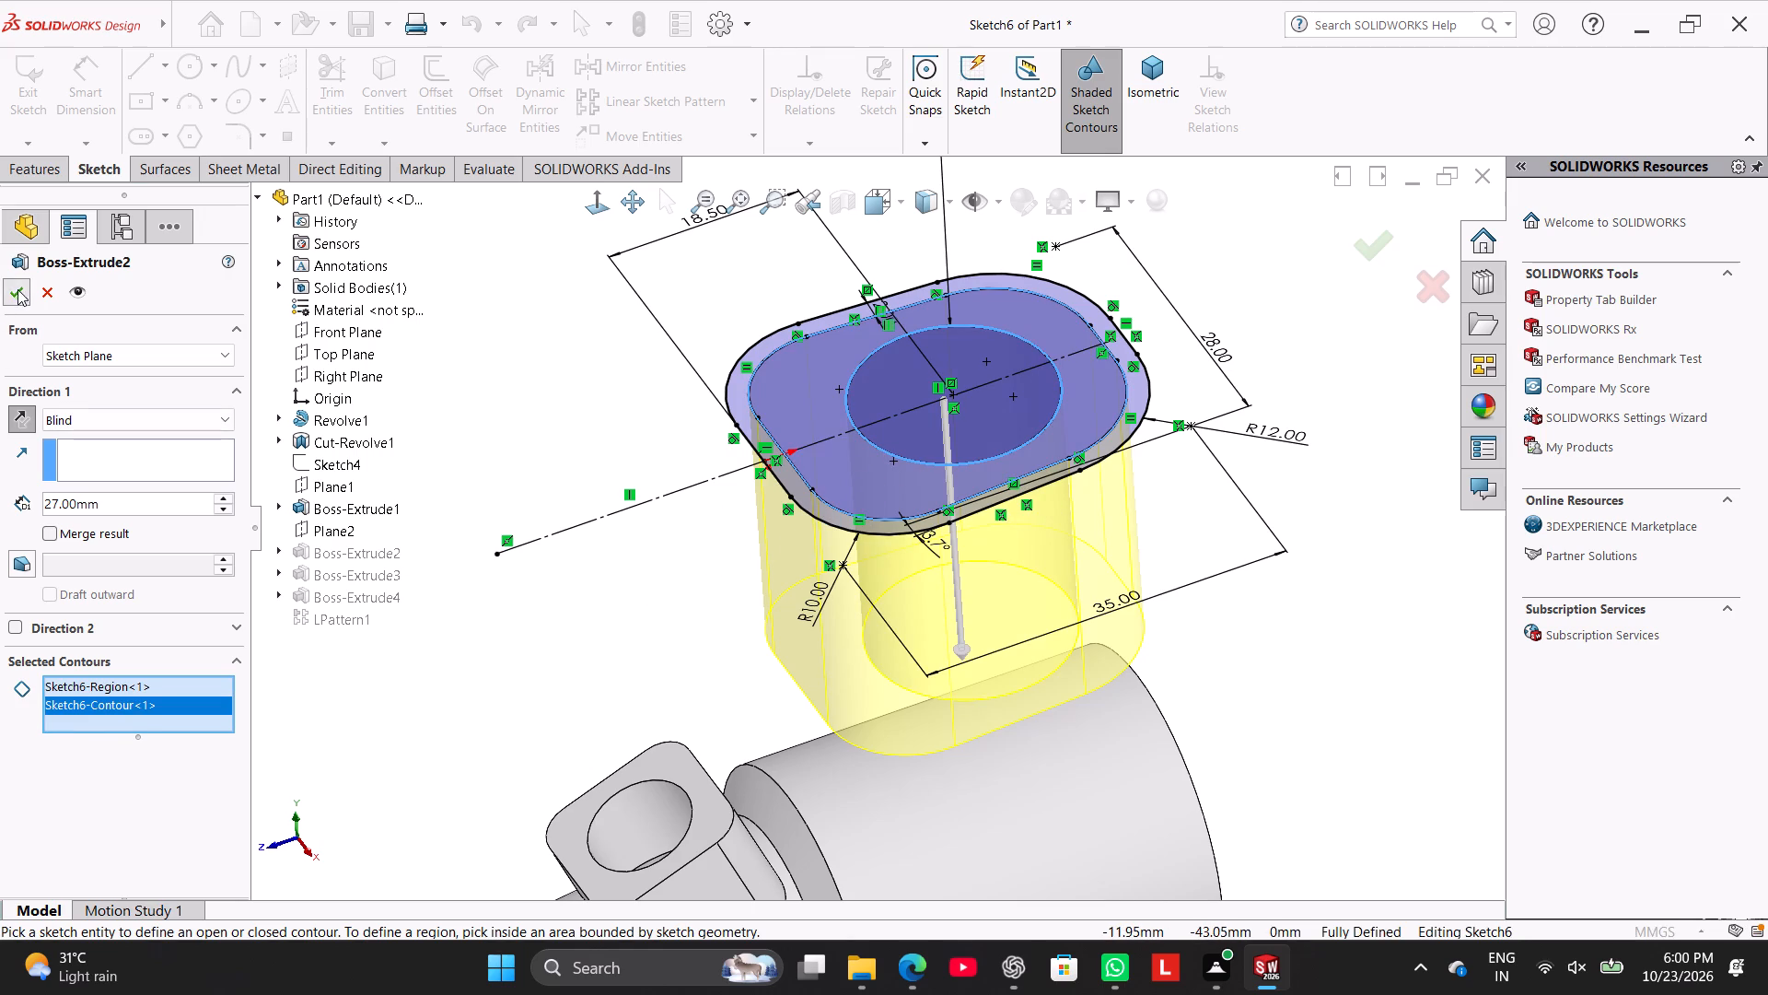
click(17, 289)
middle_drag(500, 459, 503, 483)
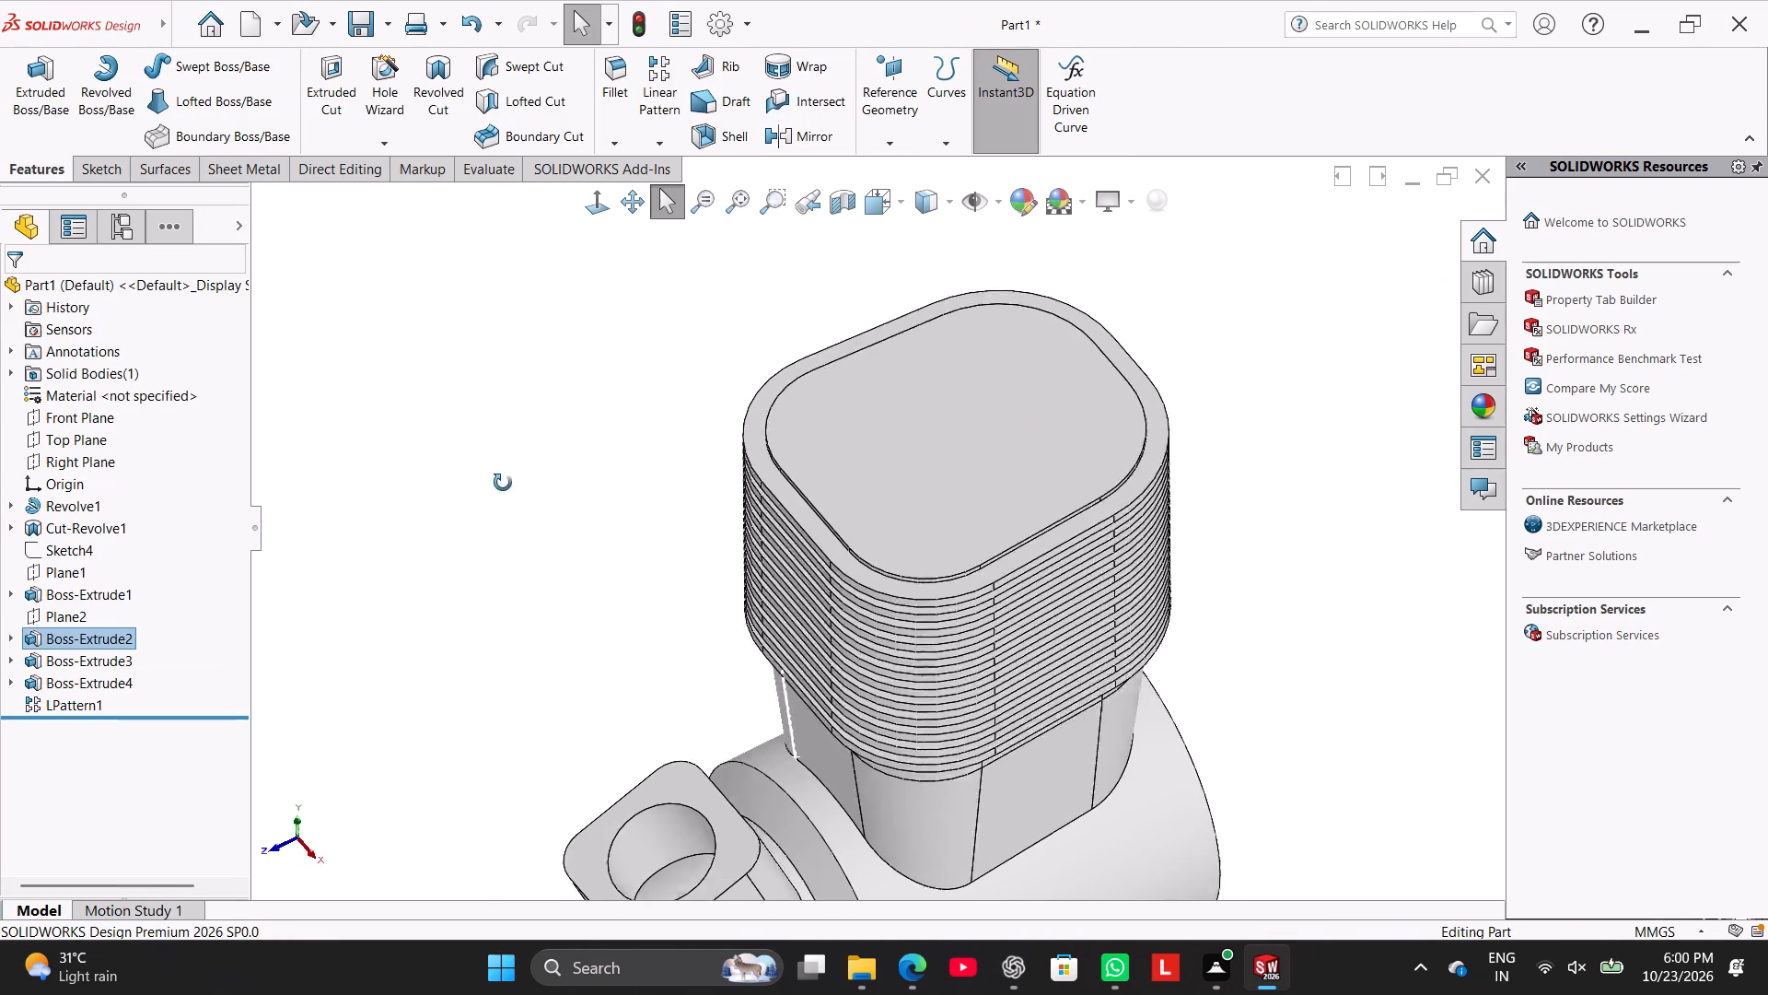
middle_drag(503, 483, 488, 472)
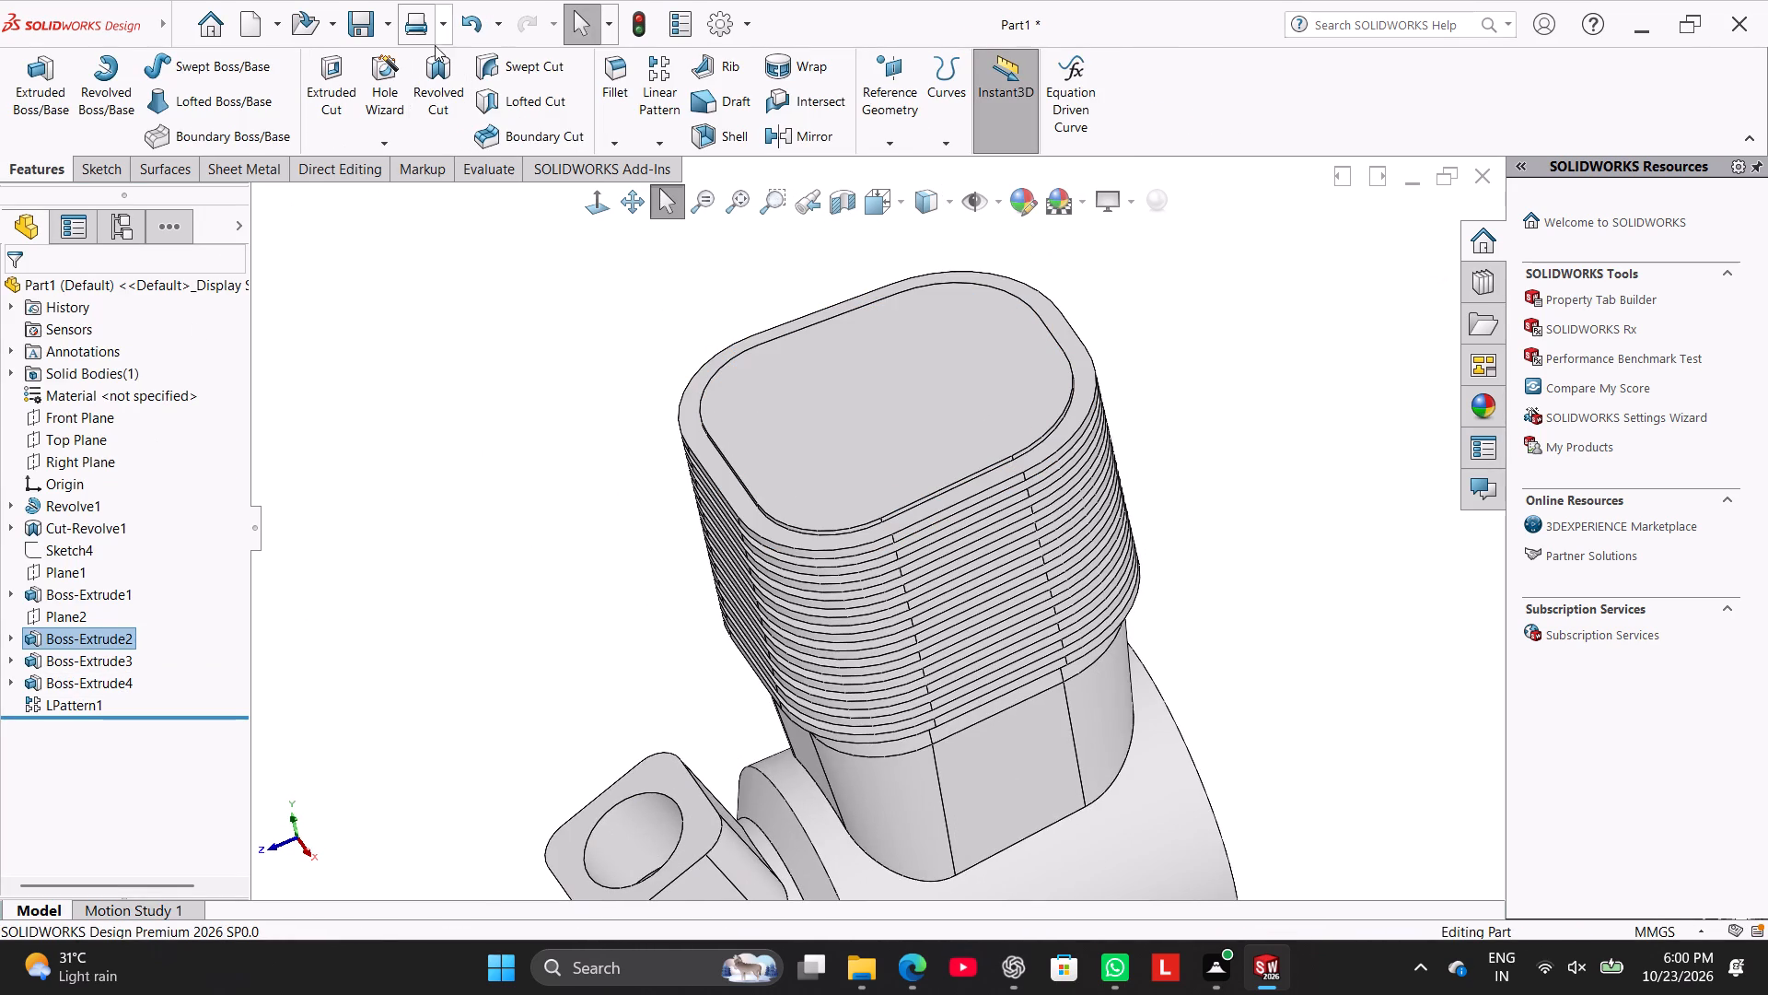
Undo the contour change made to the 27 mm vertical boss extrusion.
click(466, 27)
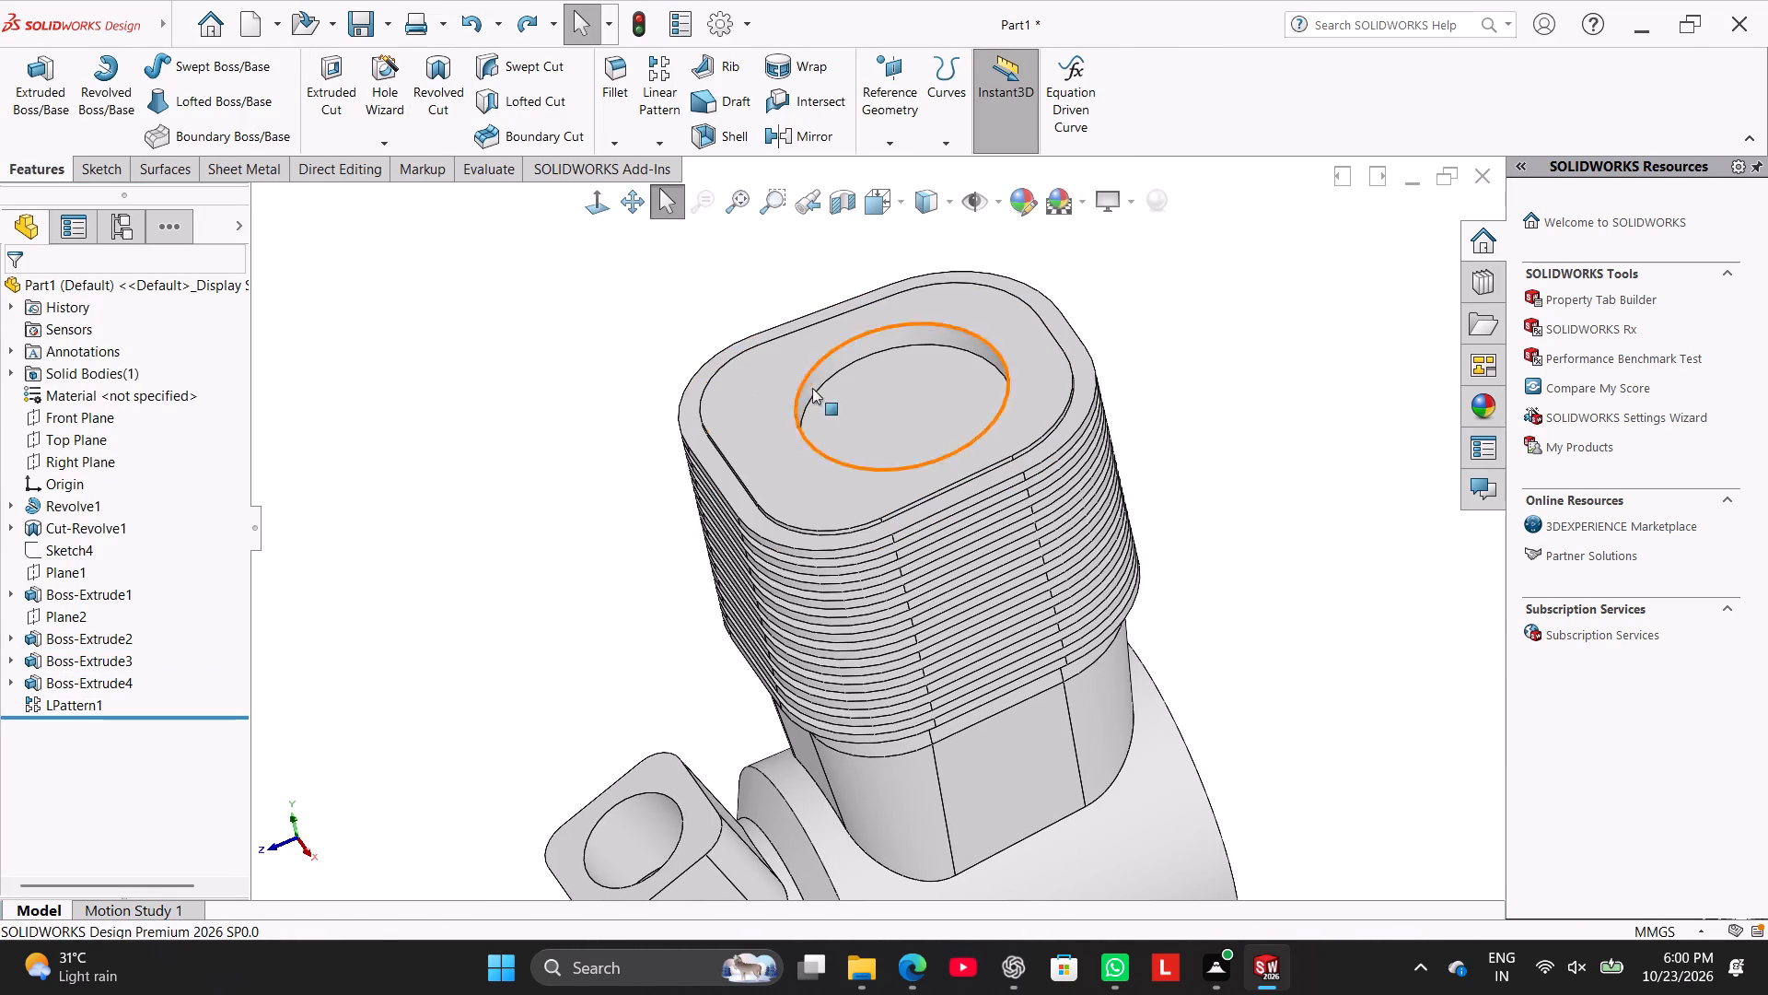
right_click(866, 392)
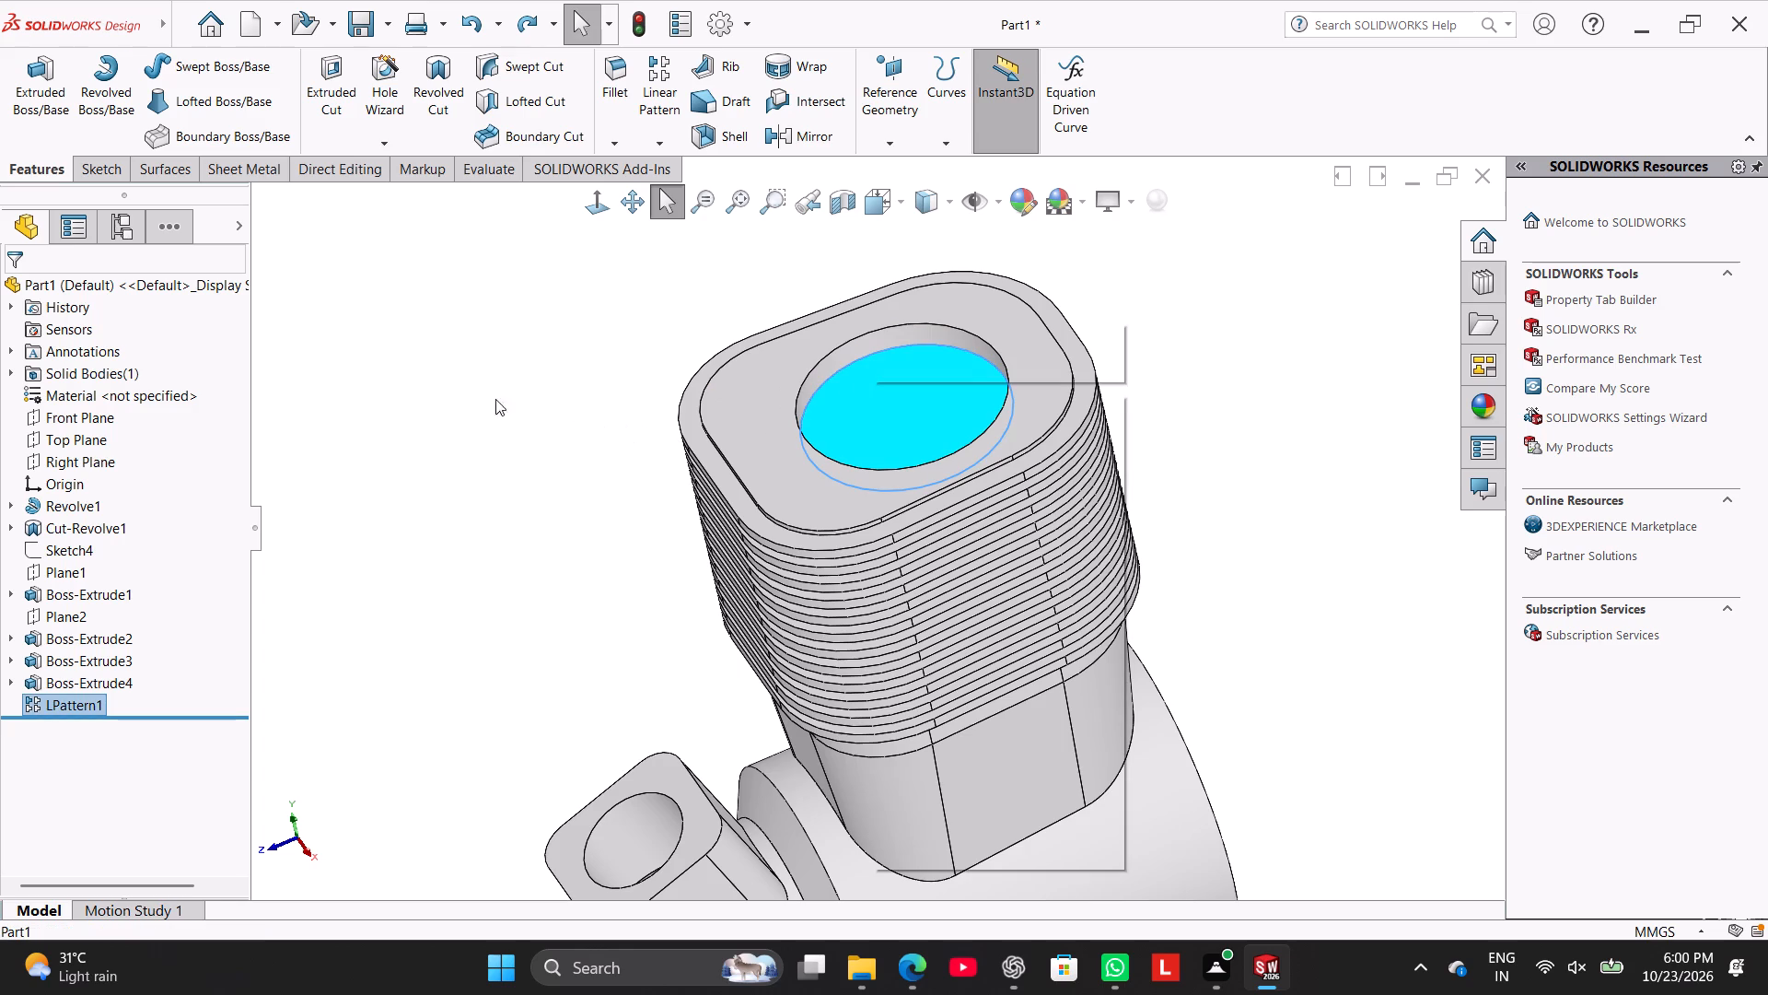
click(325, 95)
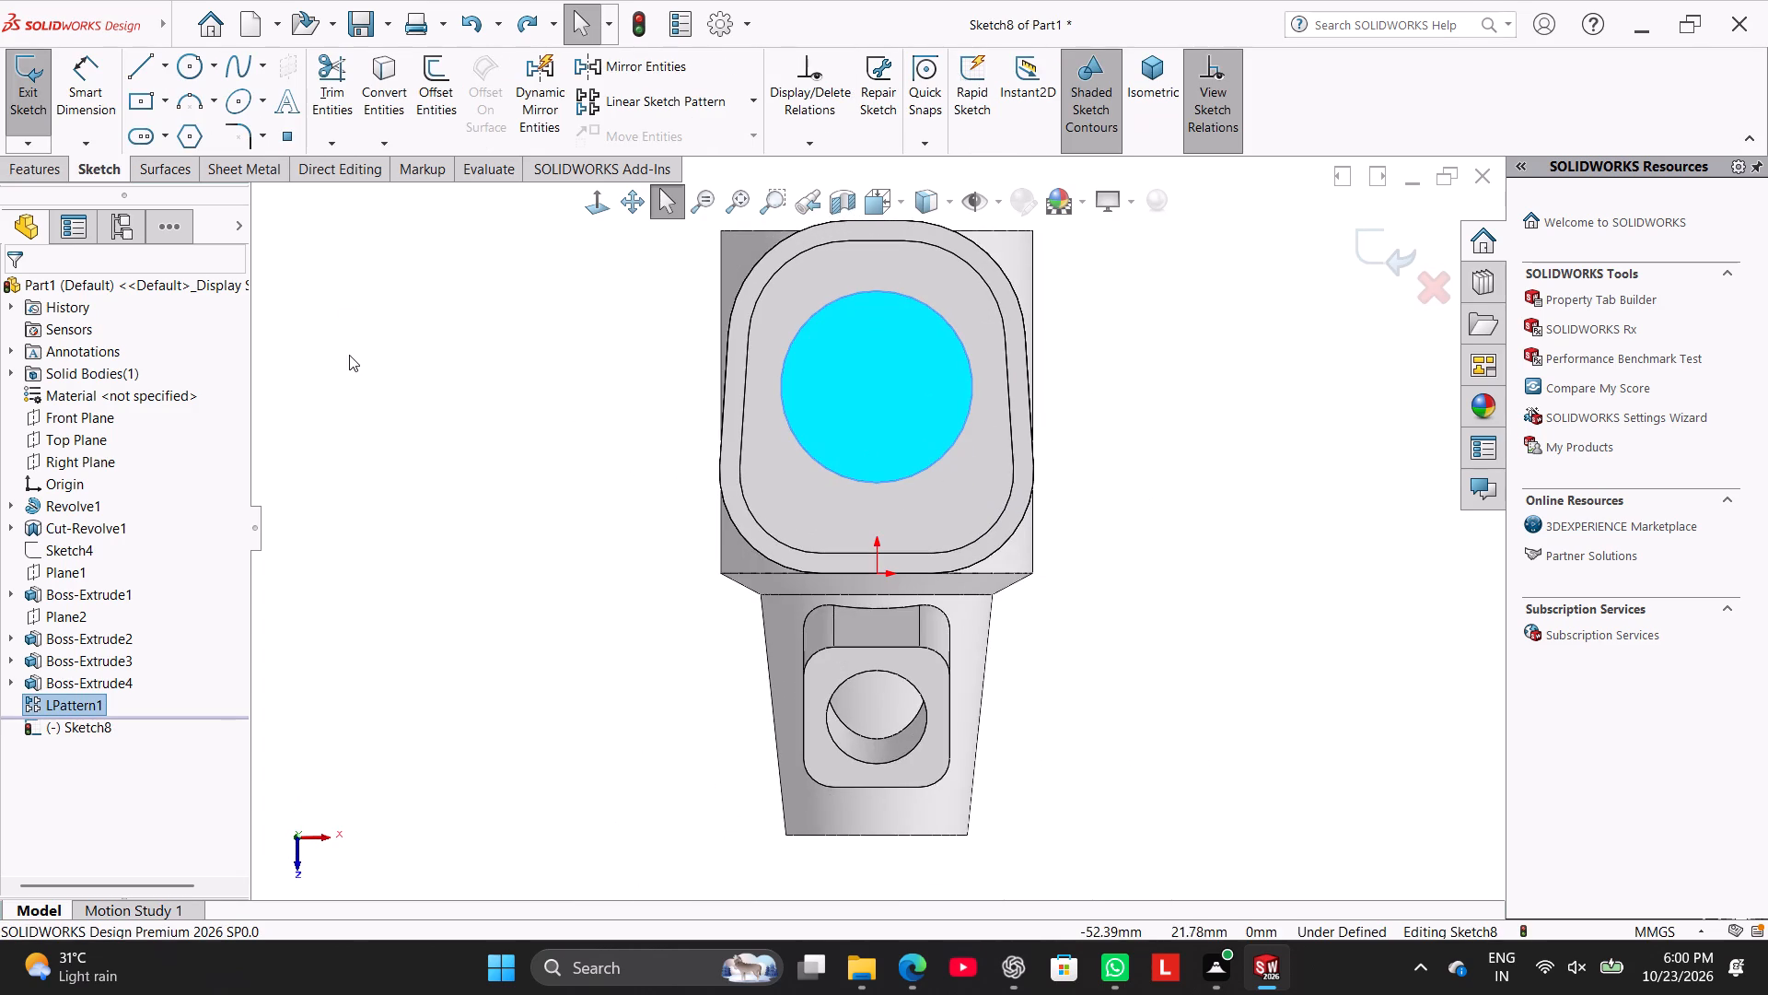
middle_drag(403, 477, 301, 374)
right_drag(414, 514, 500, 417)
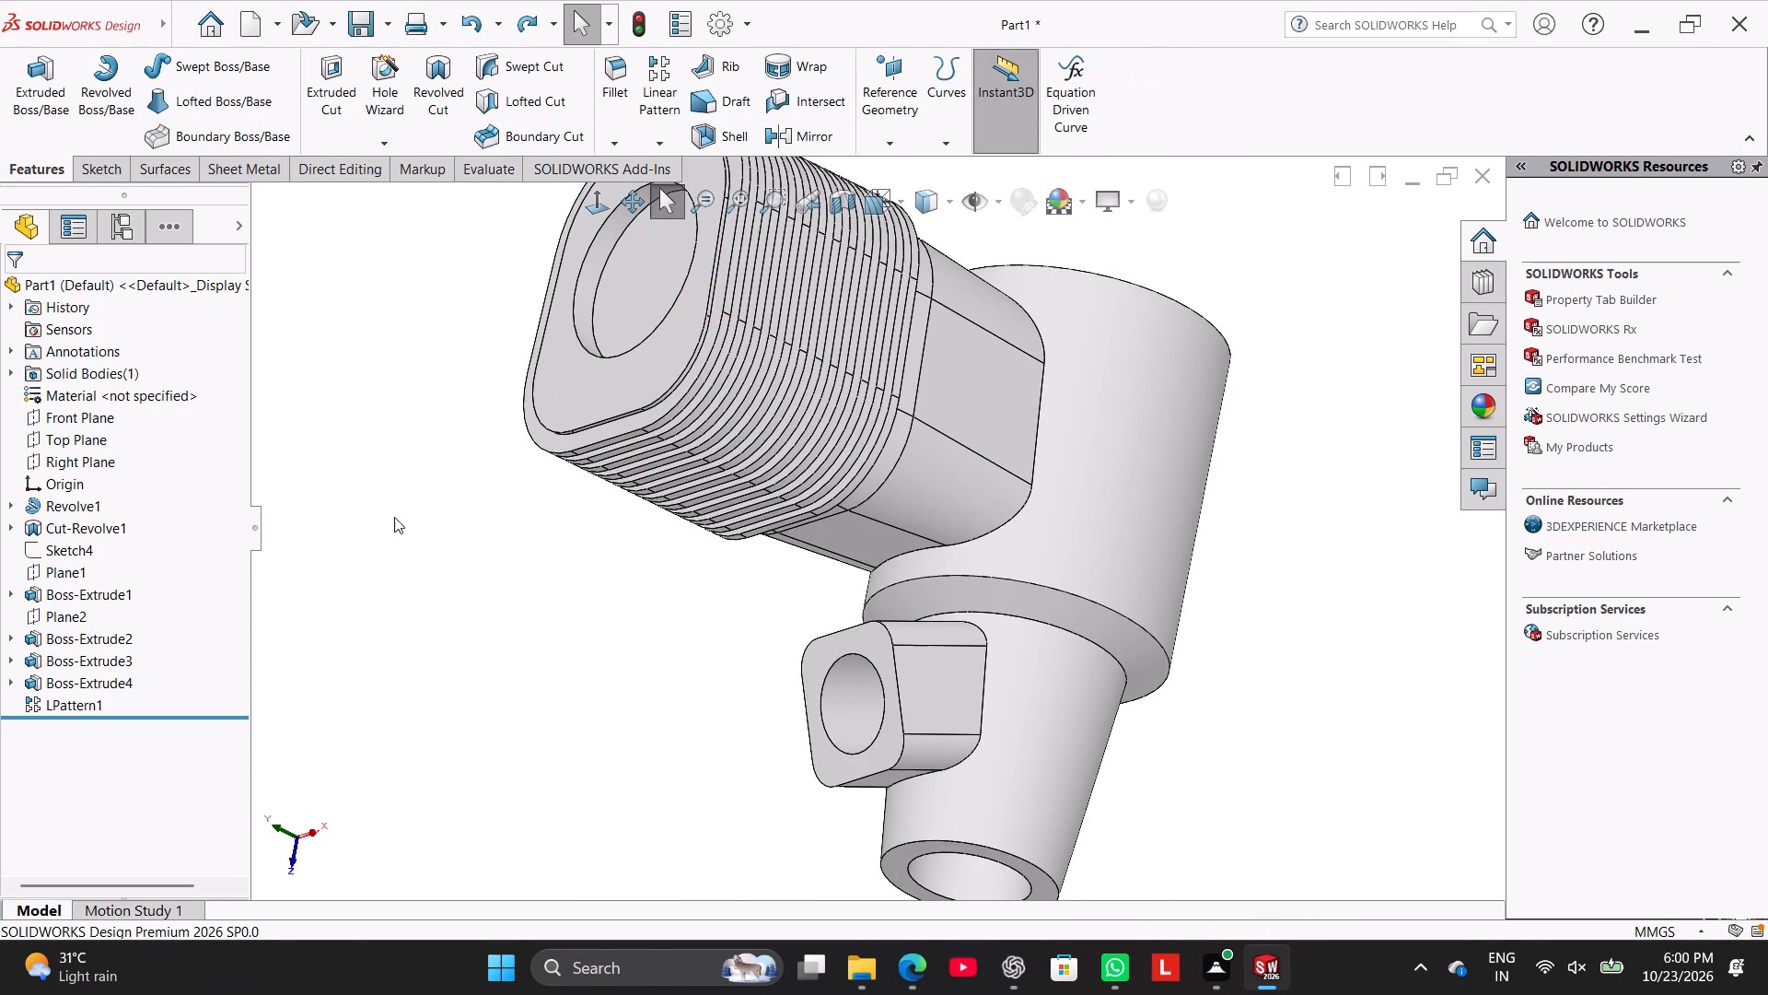
Start a sketch on the circular floor face inside the vertical boss bore and convert the face's circular edge into it.
middle_drag(444, 521, 505, 573)
click(722, 349)
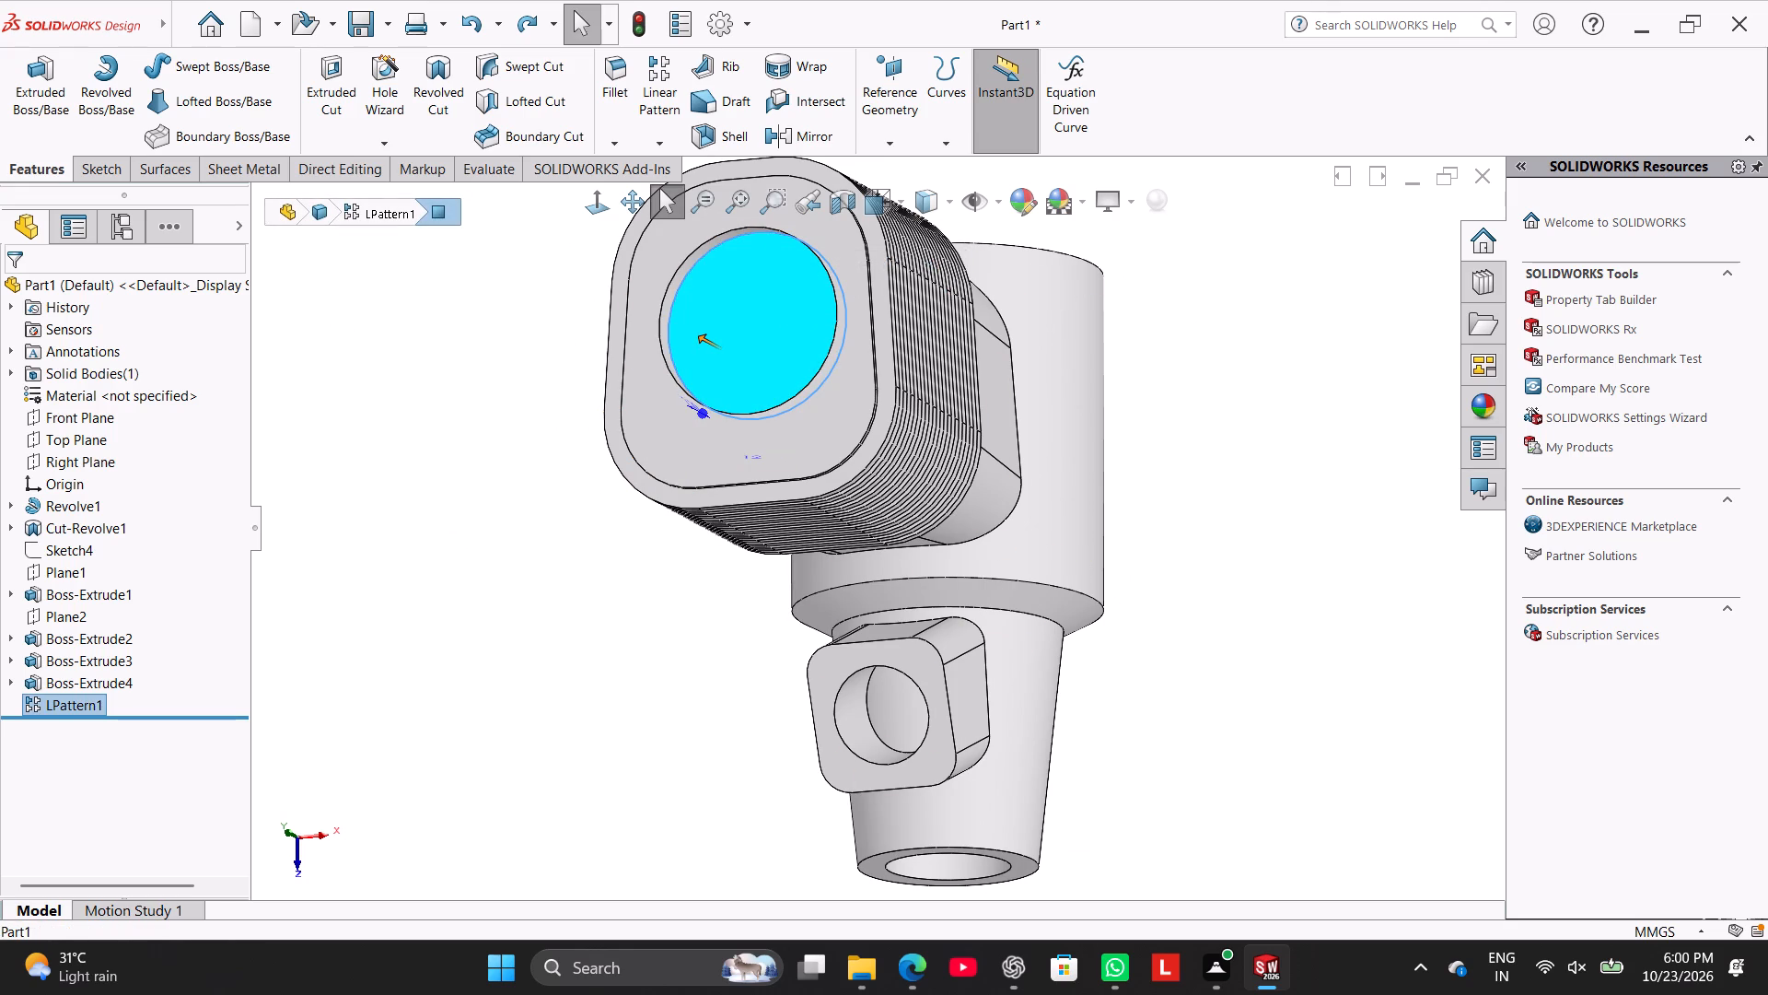
click(116, 170)
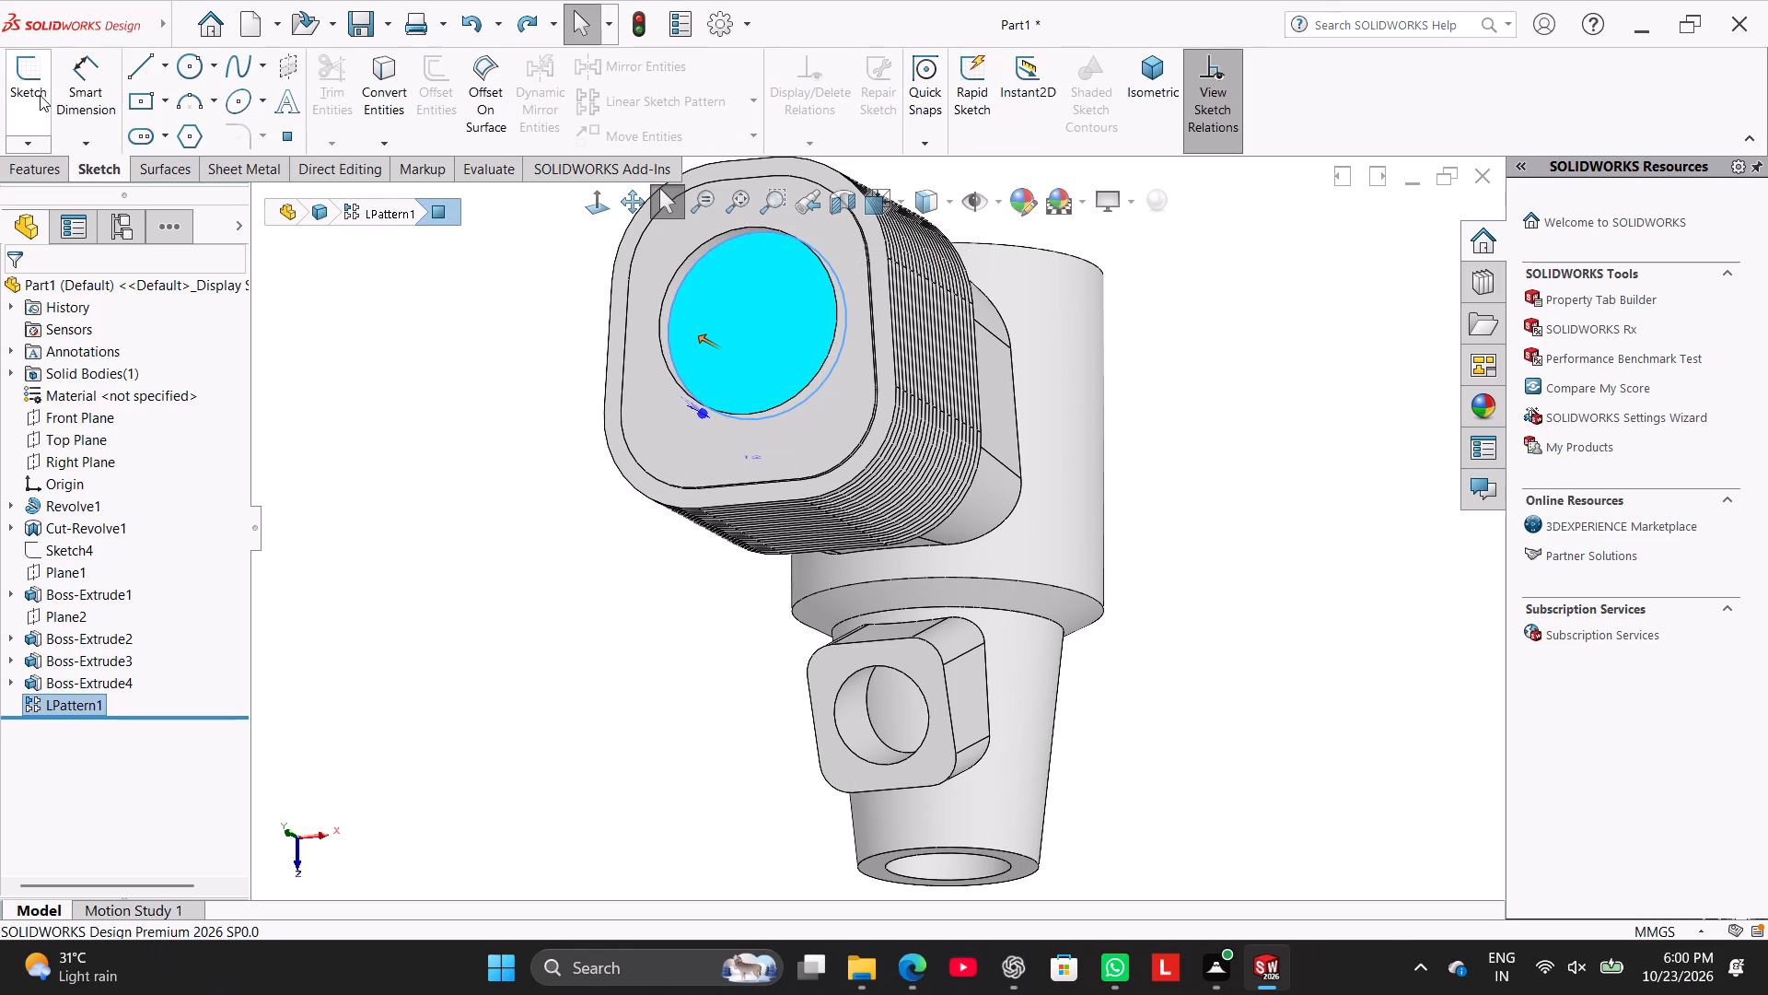
click(40, 93)
click(388, 91)
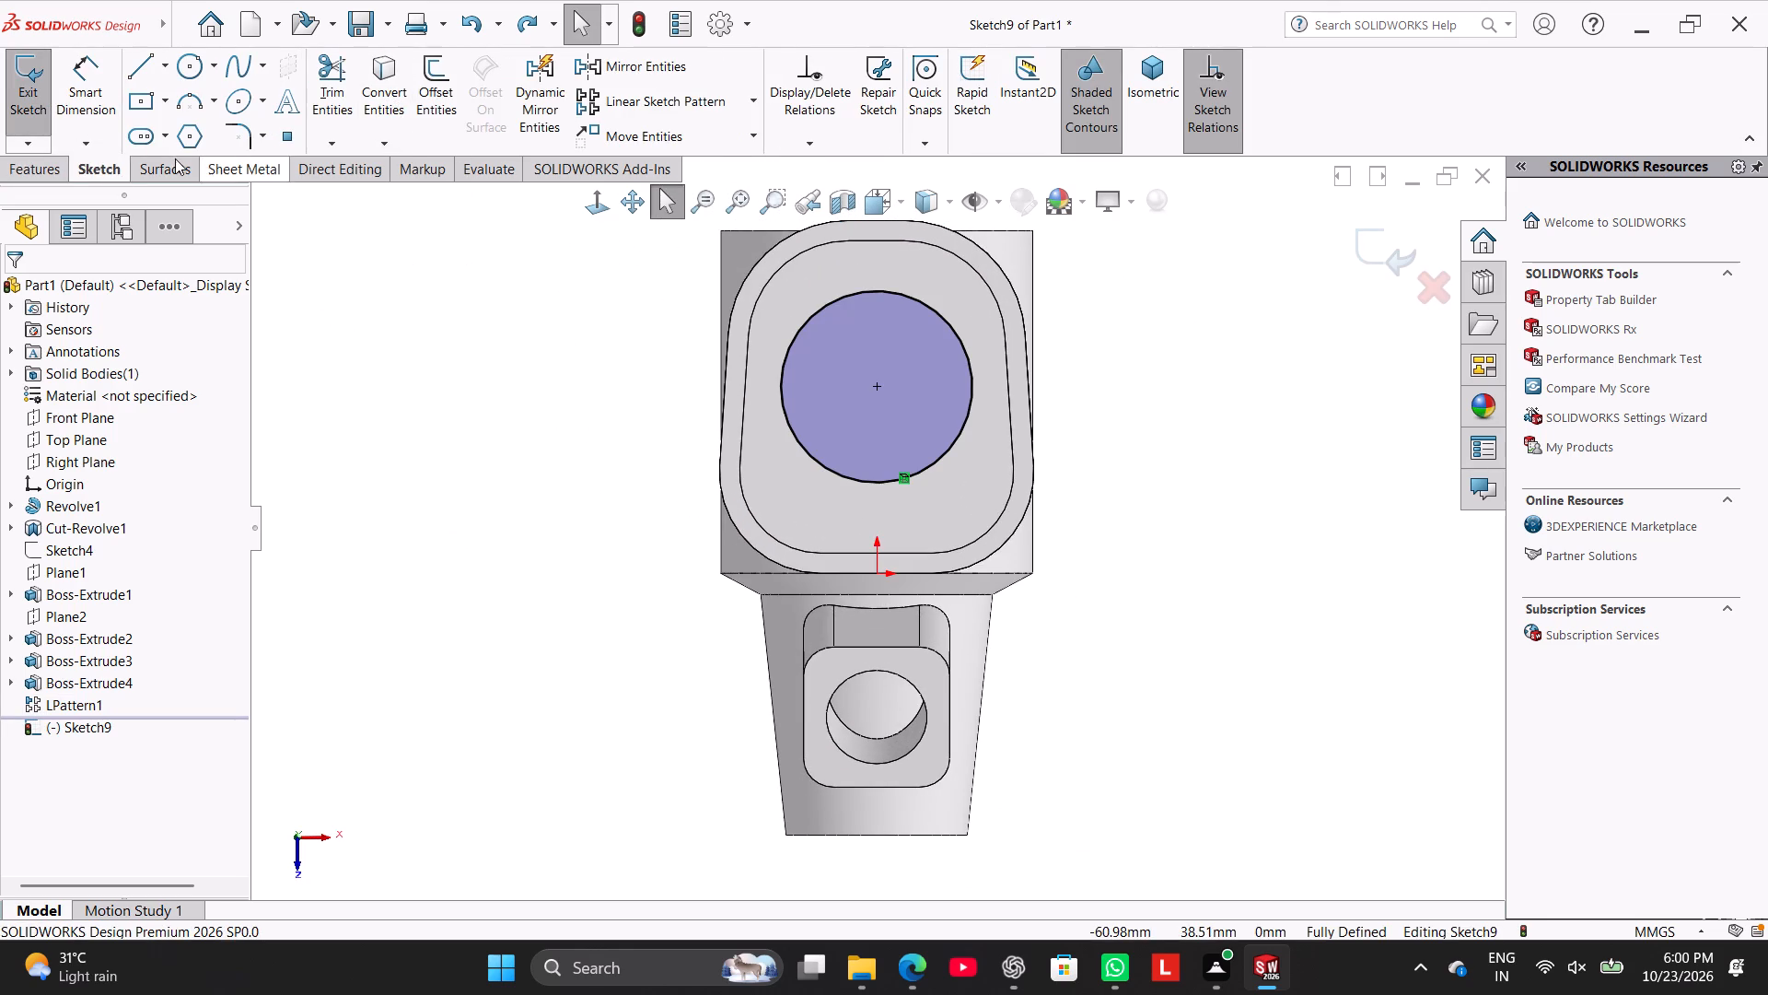
Cut-extrude the converted bore circle with the Through All - Both end condition and show the part in isometric view.
click(49, 173)
click(353, 92)
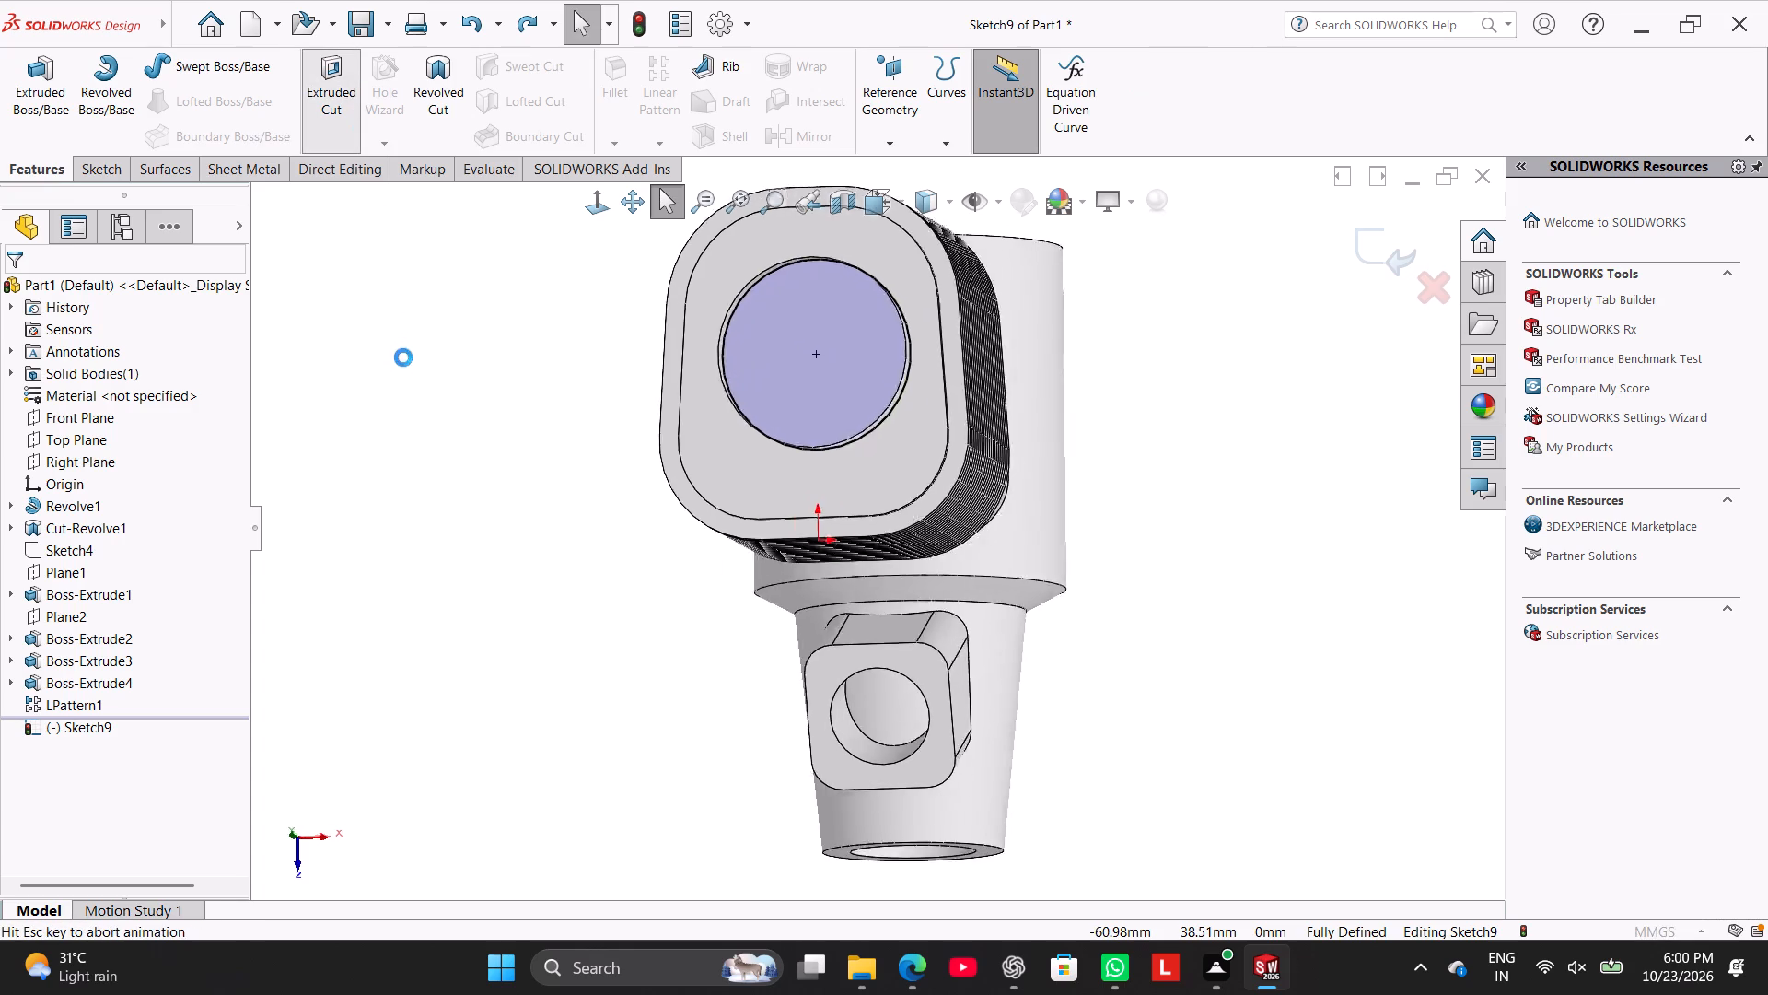
click(153, 416)
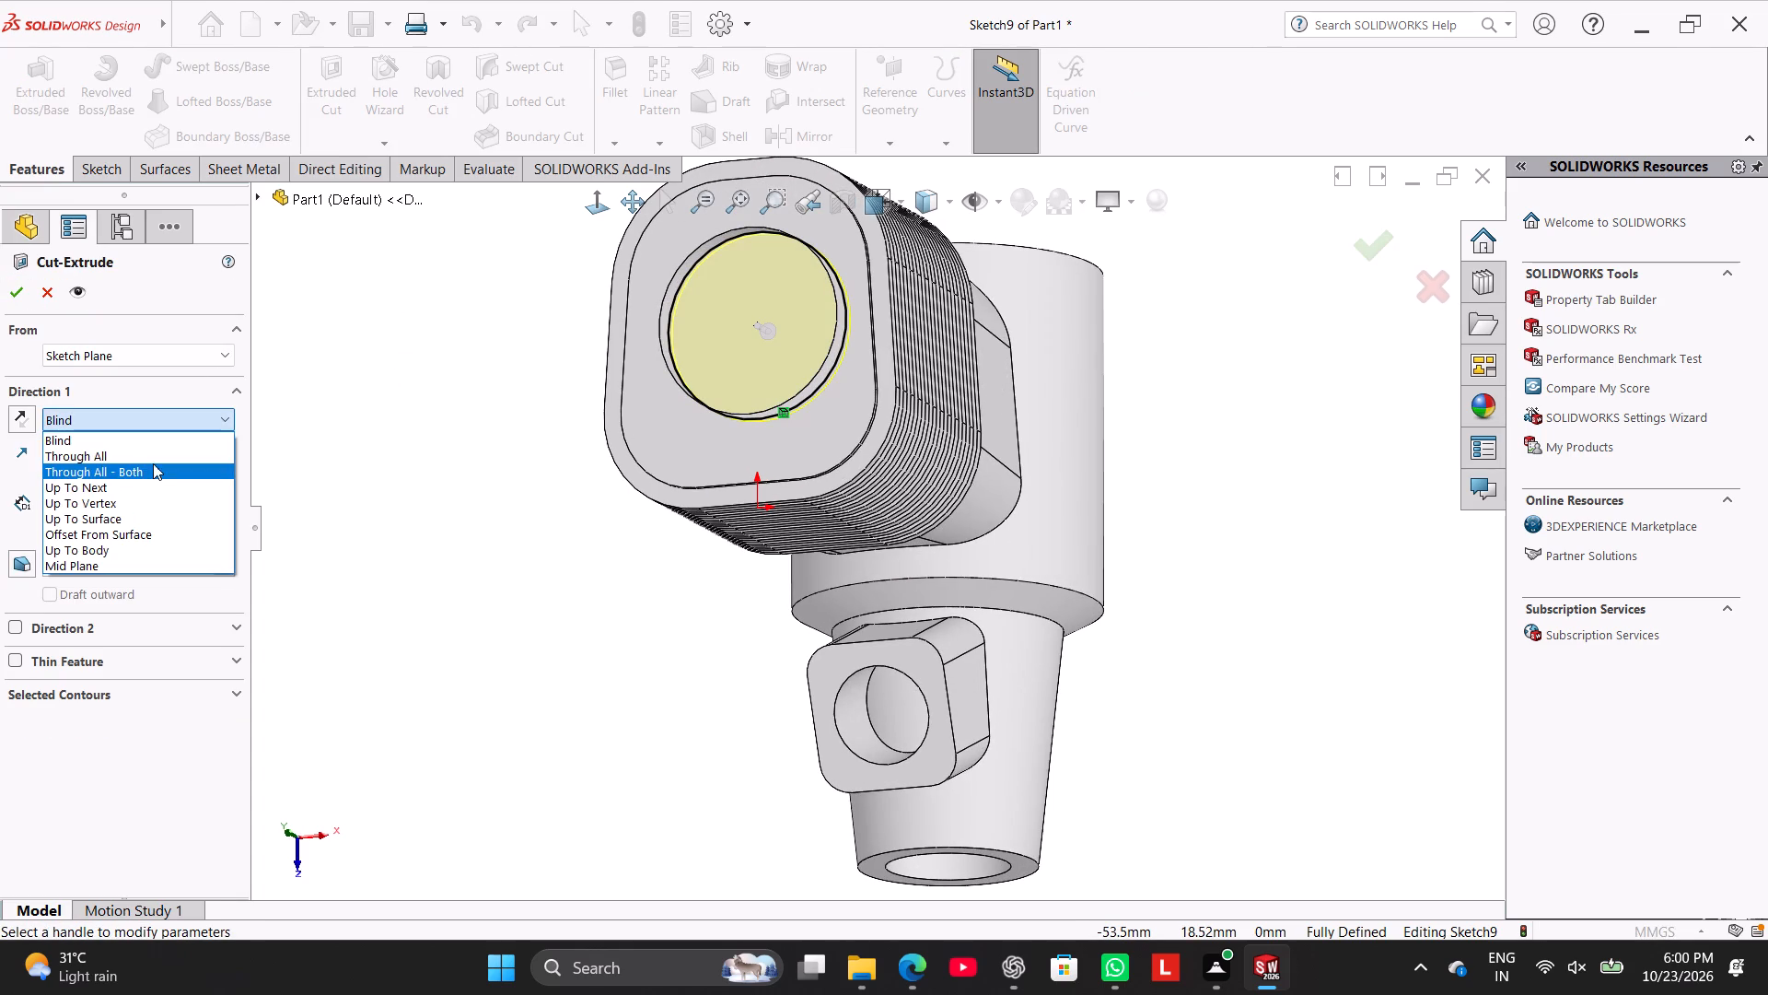
click(157, 478)
click(6, 290)
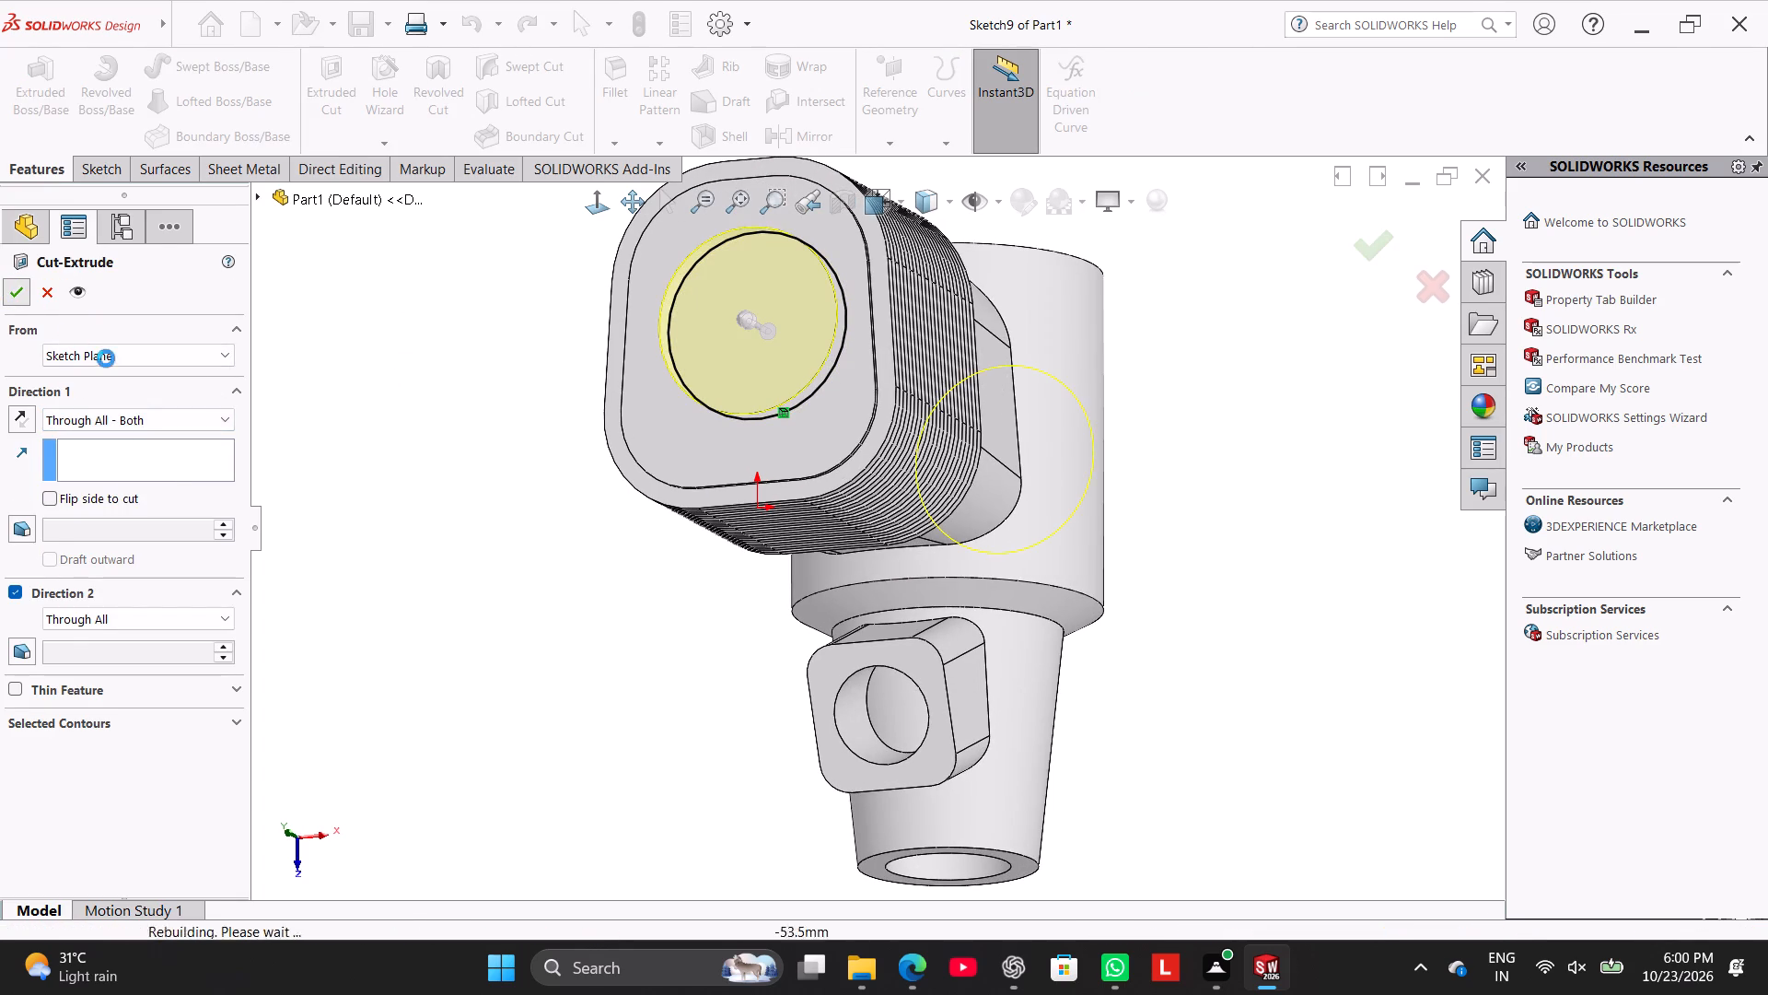
right_drag(392, 460, 472, 368)
click(369, 465)
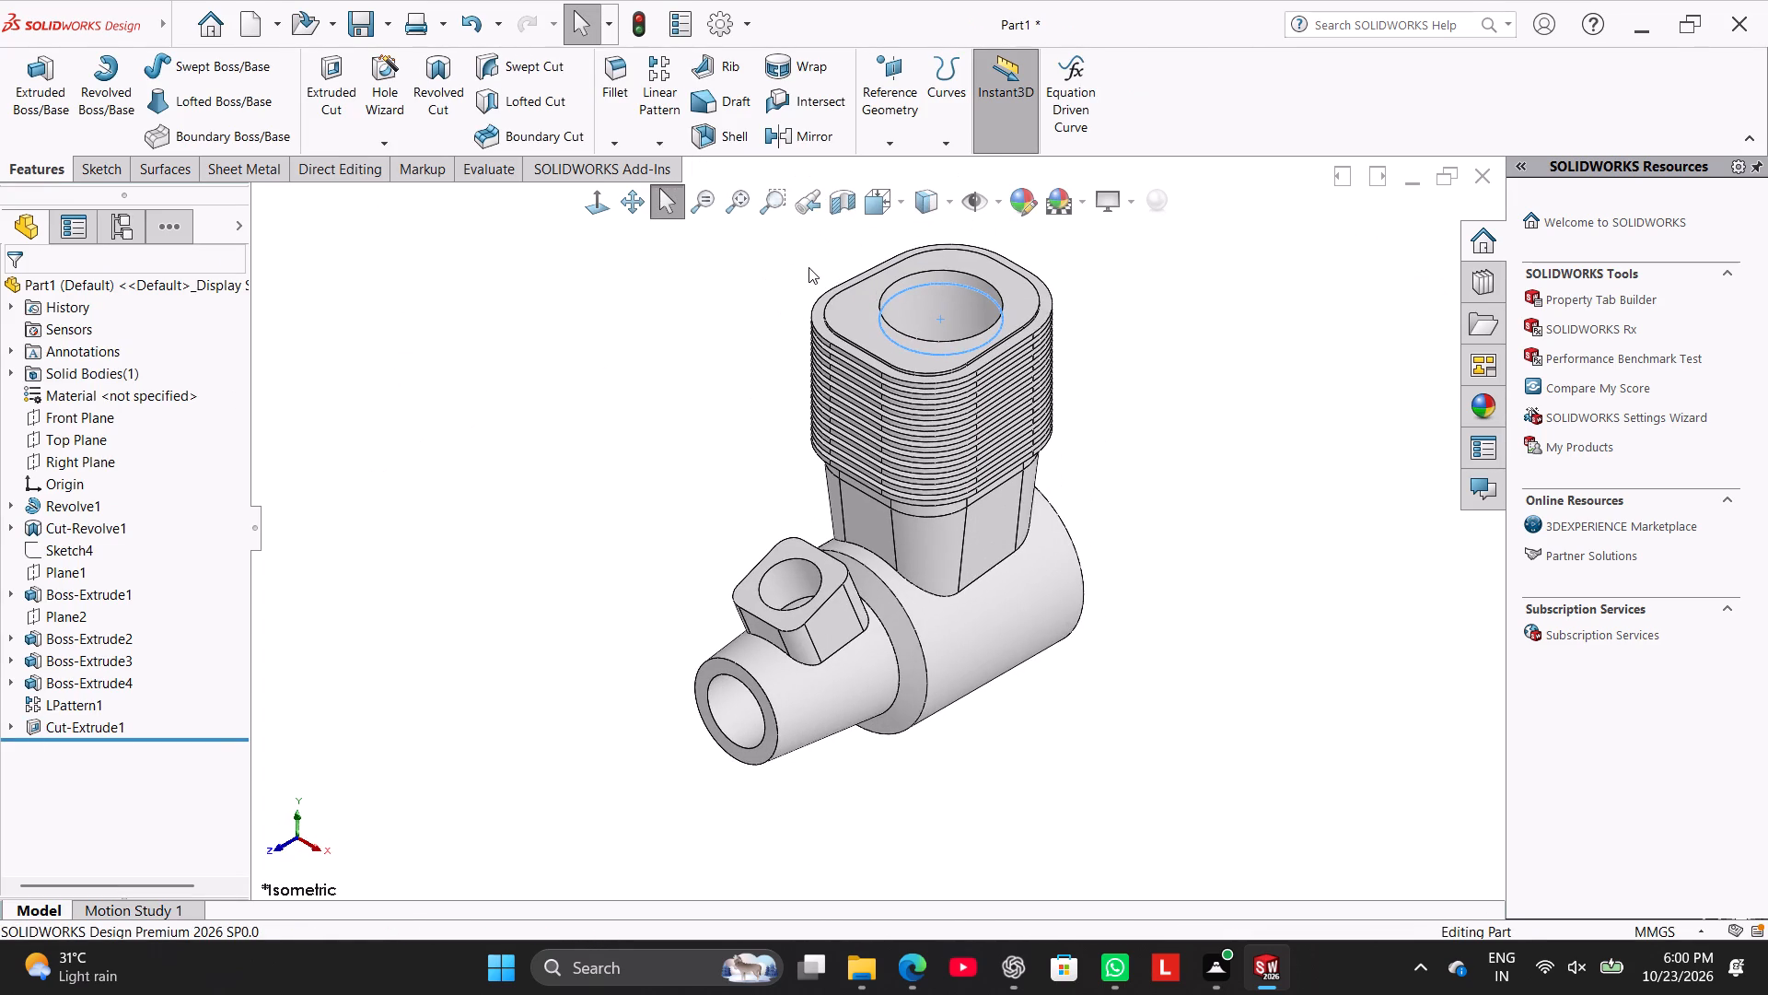
Examine the bore cut in a section view on the Right Plane, viewed head-on, and cancel the section.
click(834, 203)
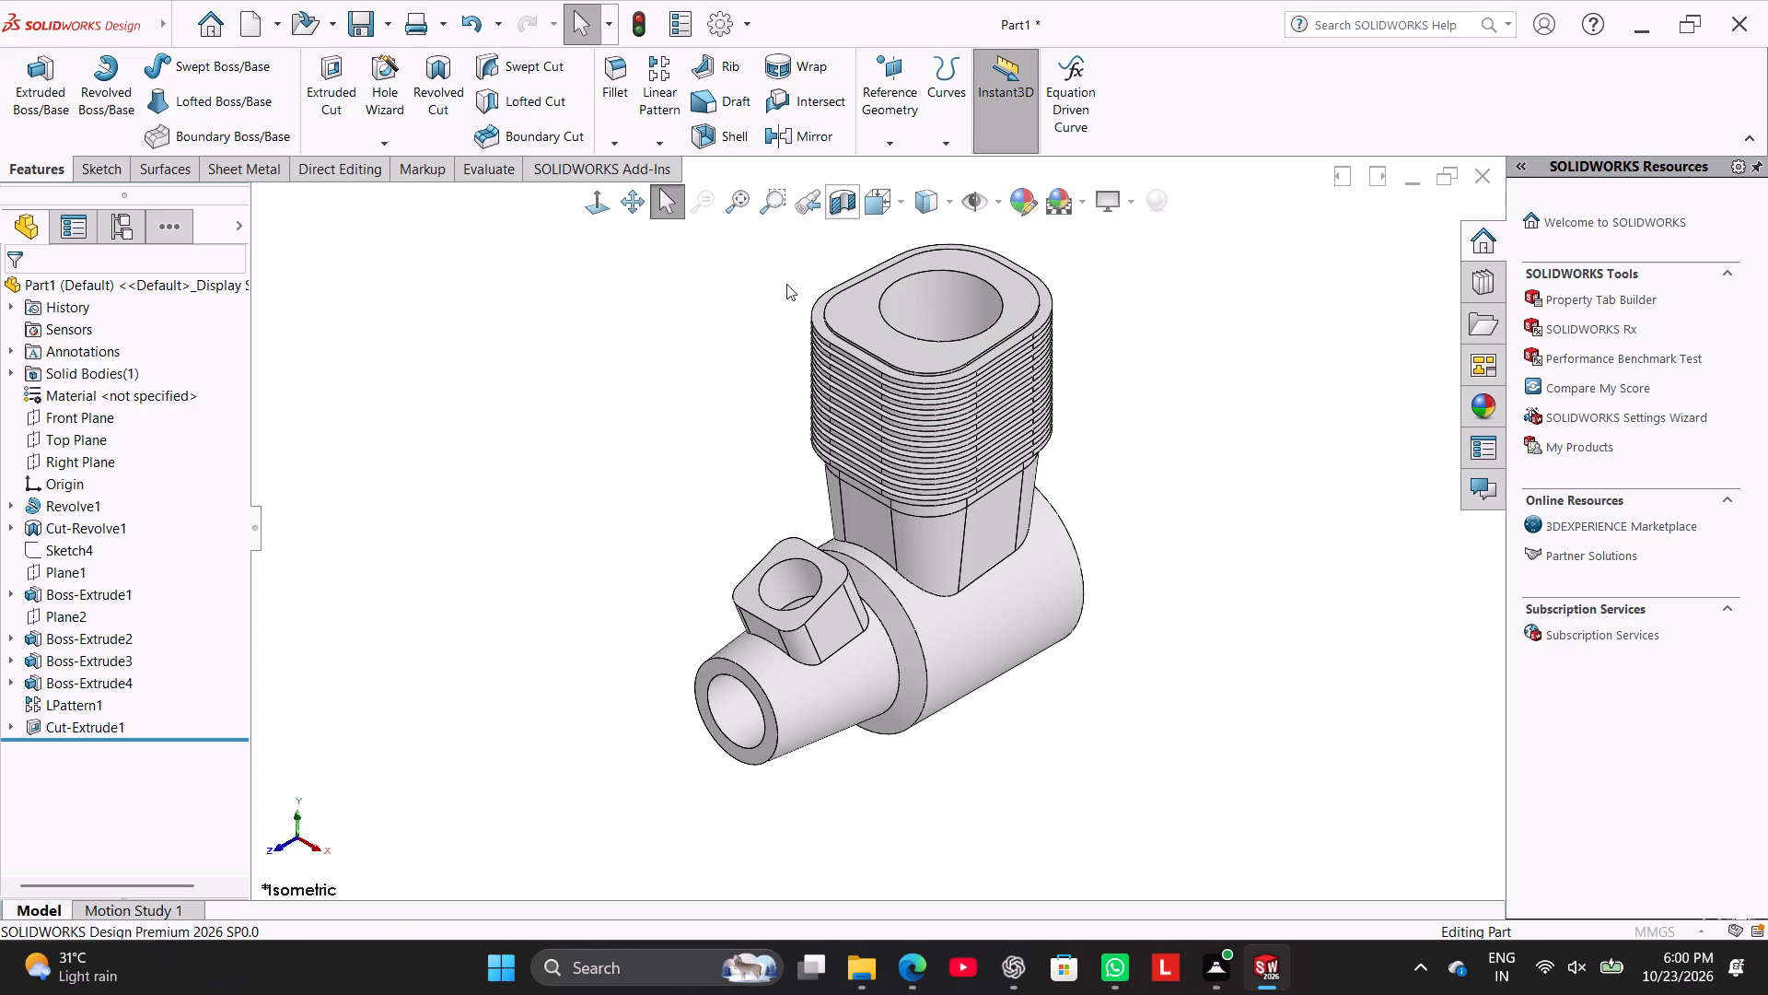
click(109, 730)
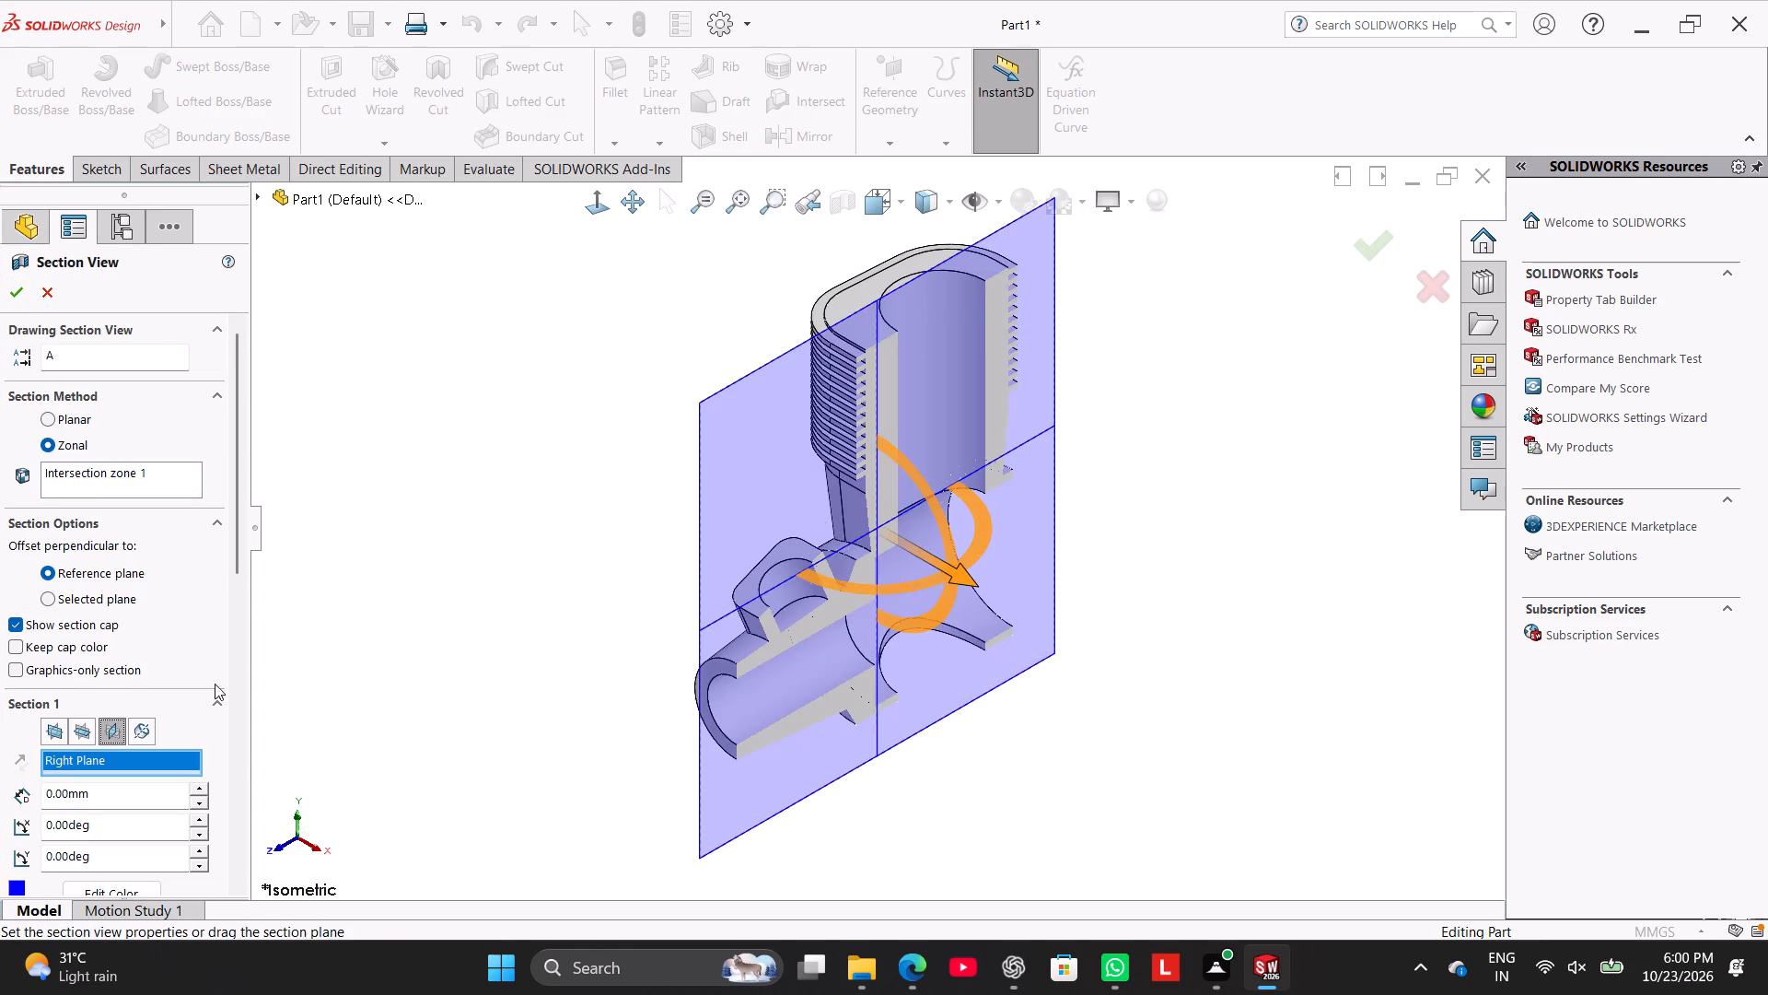
middle_drag(390, 618, 307, 532)
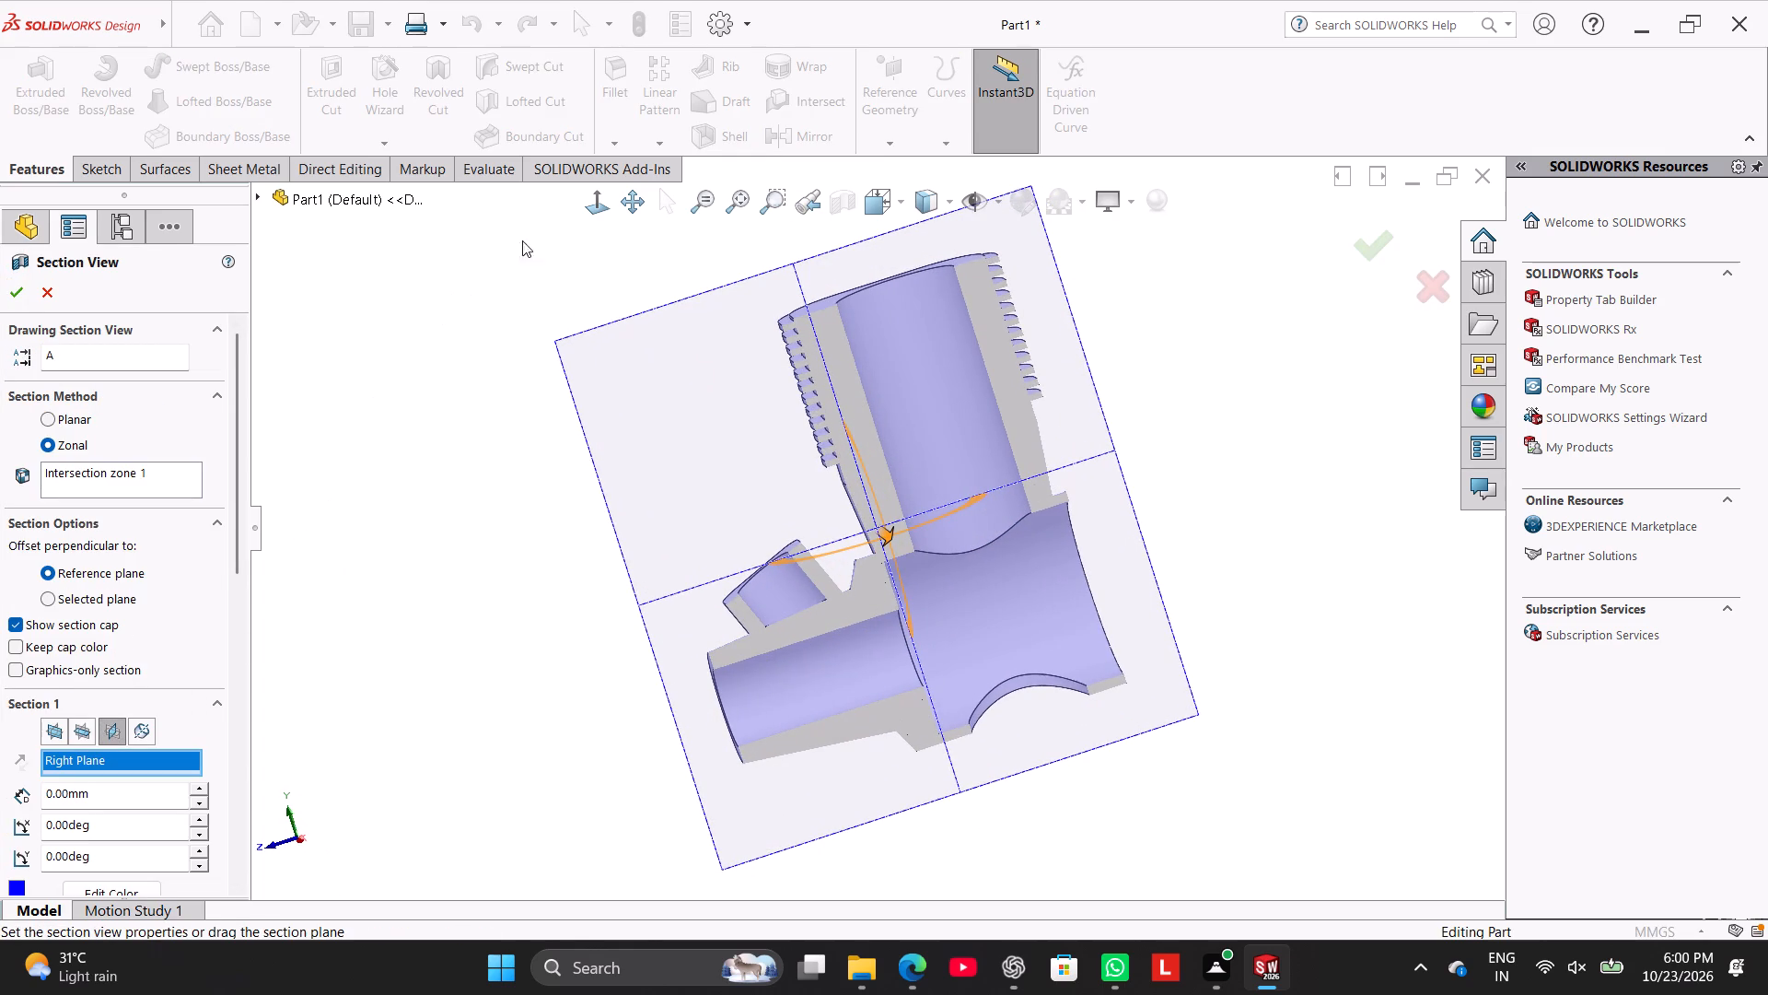
click(593, 205)
click(385, 466)
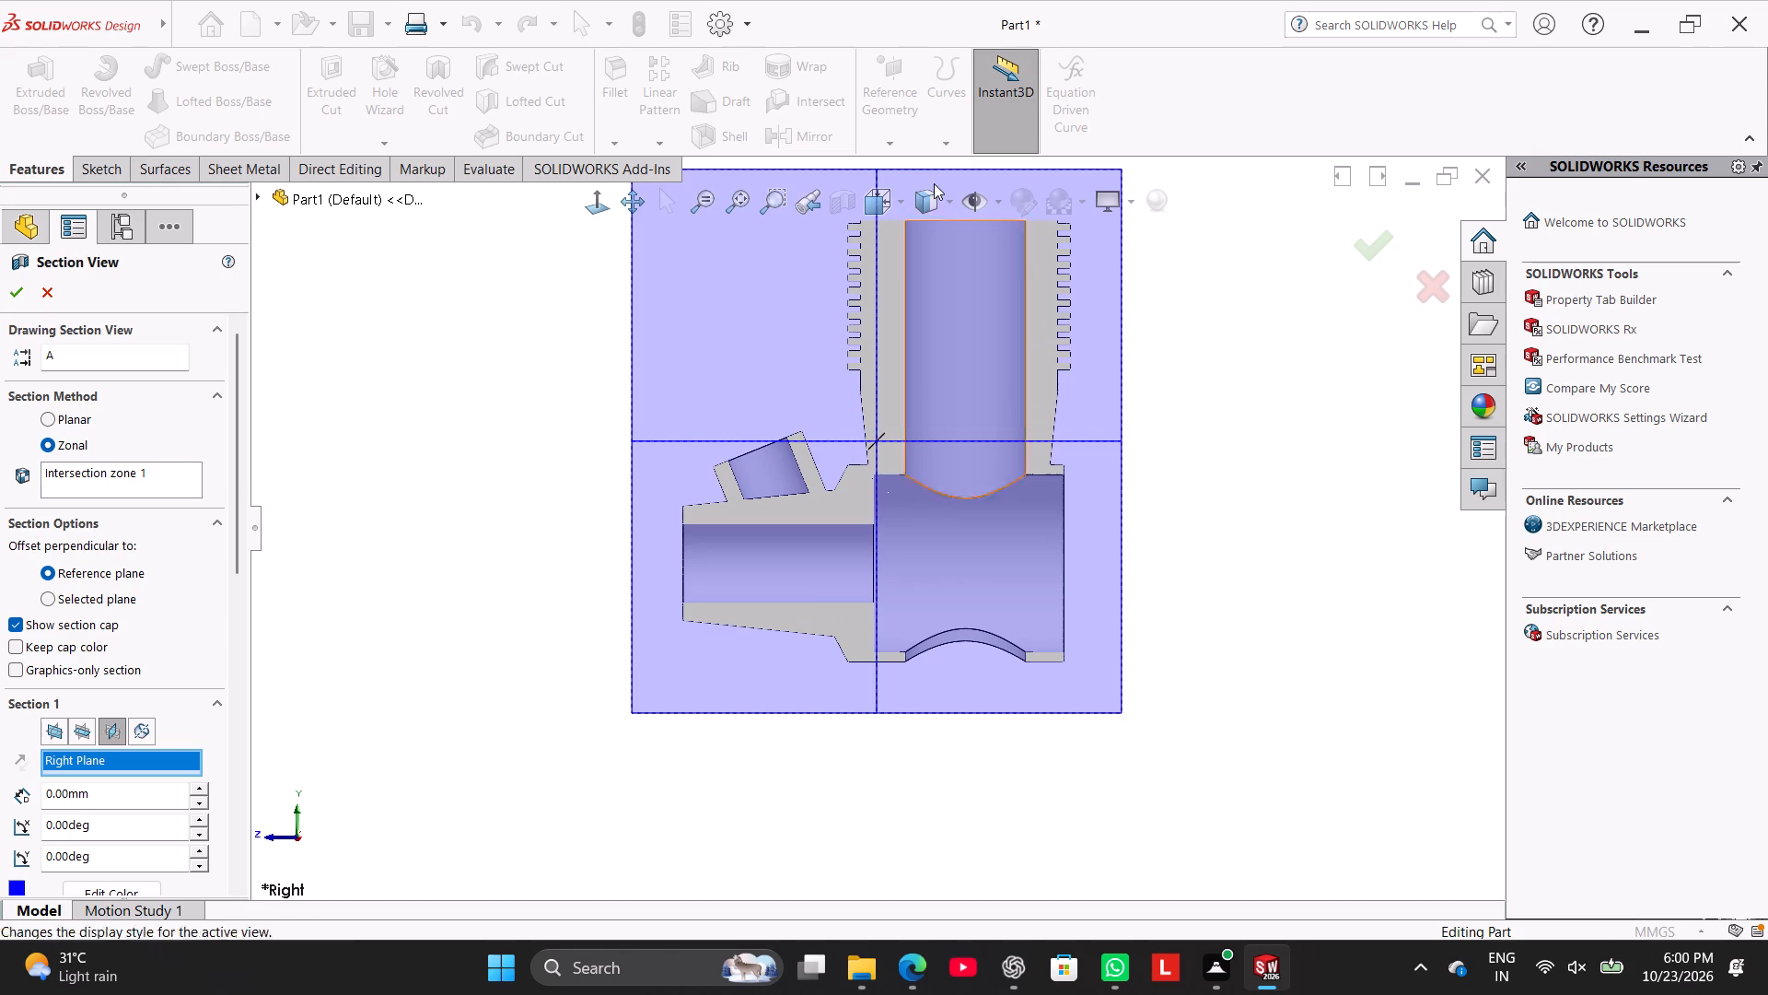
middle_drag(494, 624, 502, 553)
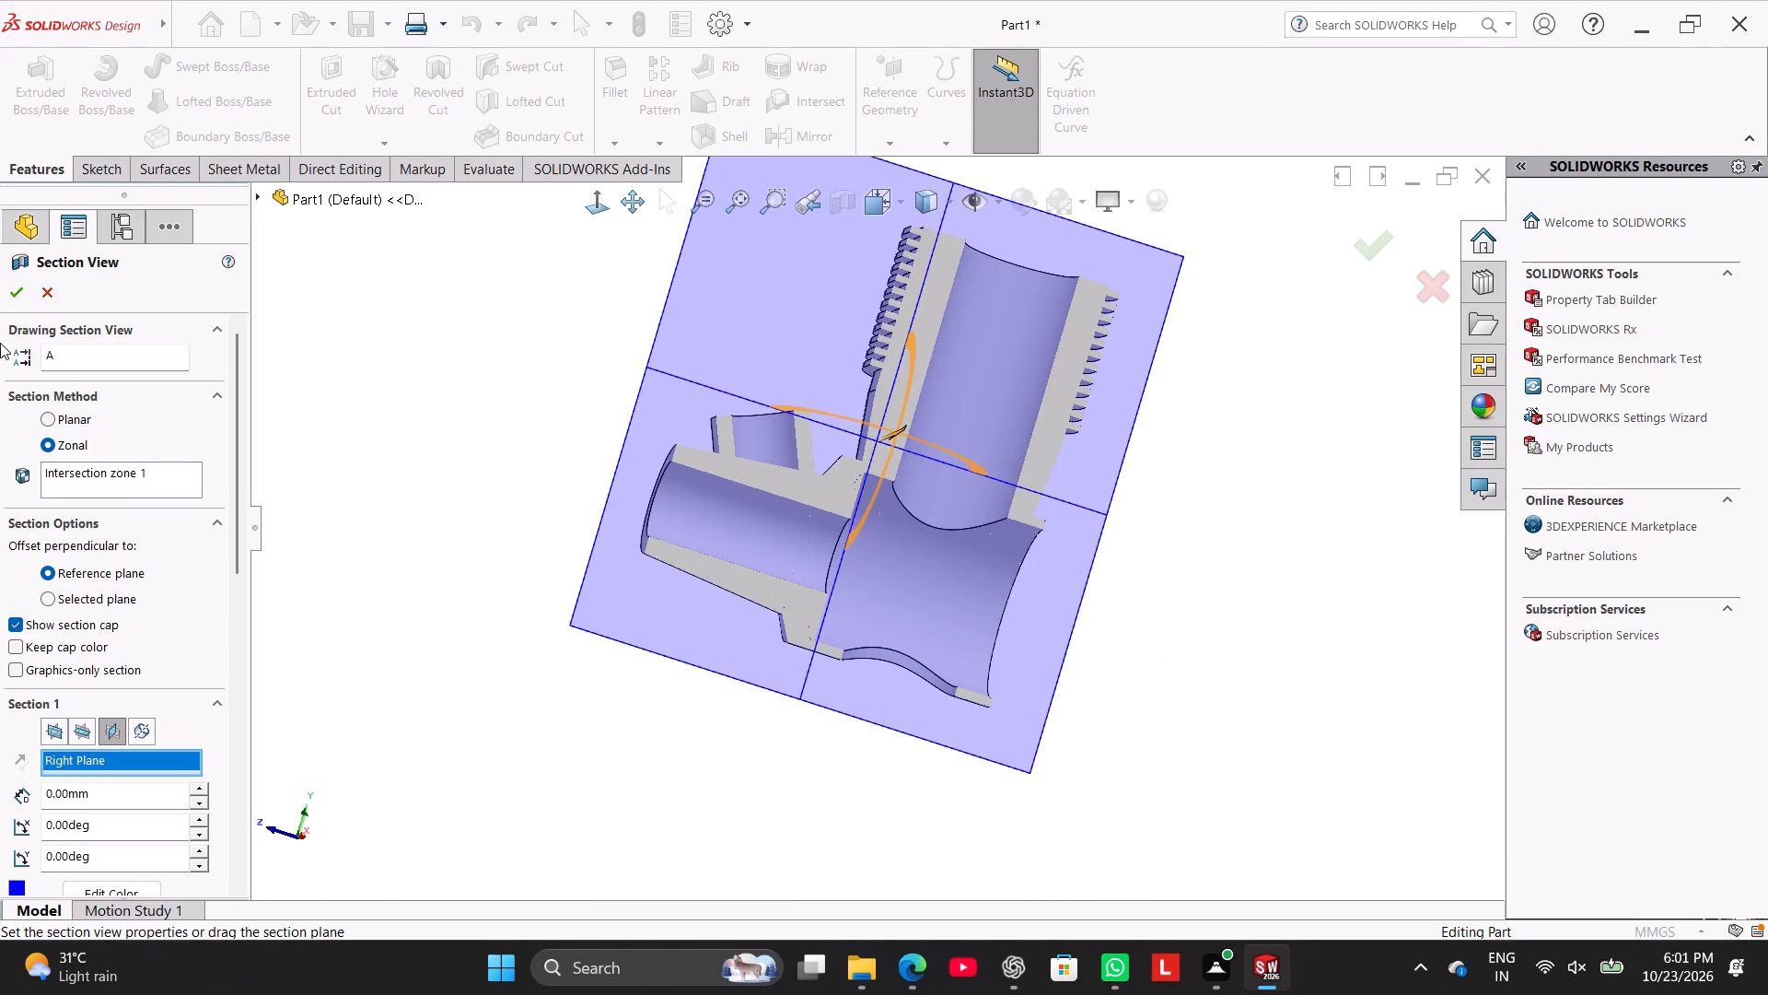
click(53, 277)
click(46, 293)
Edit the vertical bore cut to use the Up To Next end condition and switch off its second direction.
middle_drag(426, 394, 426, 465)
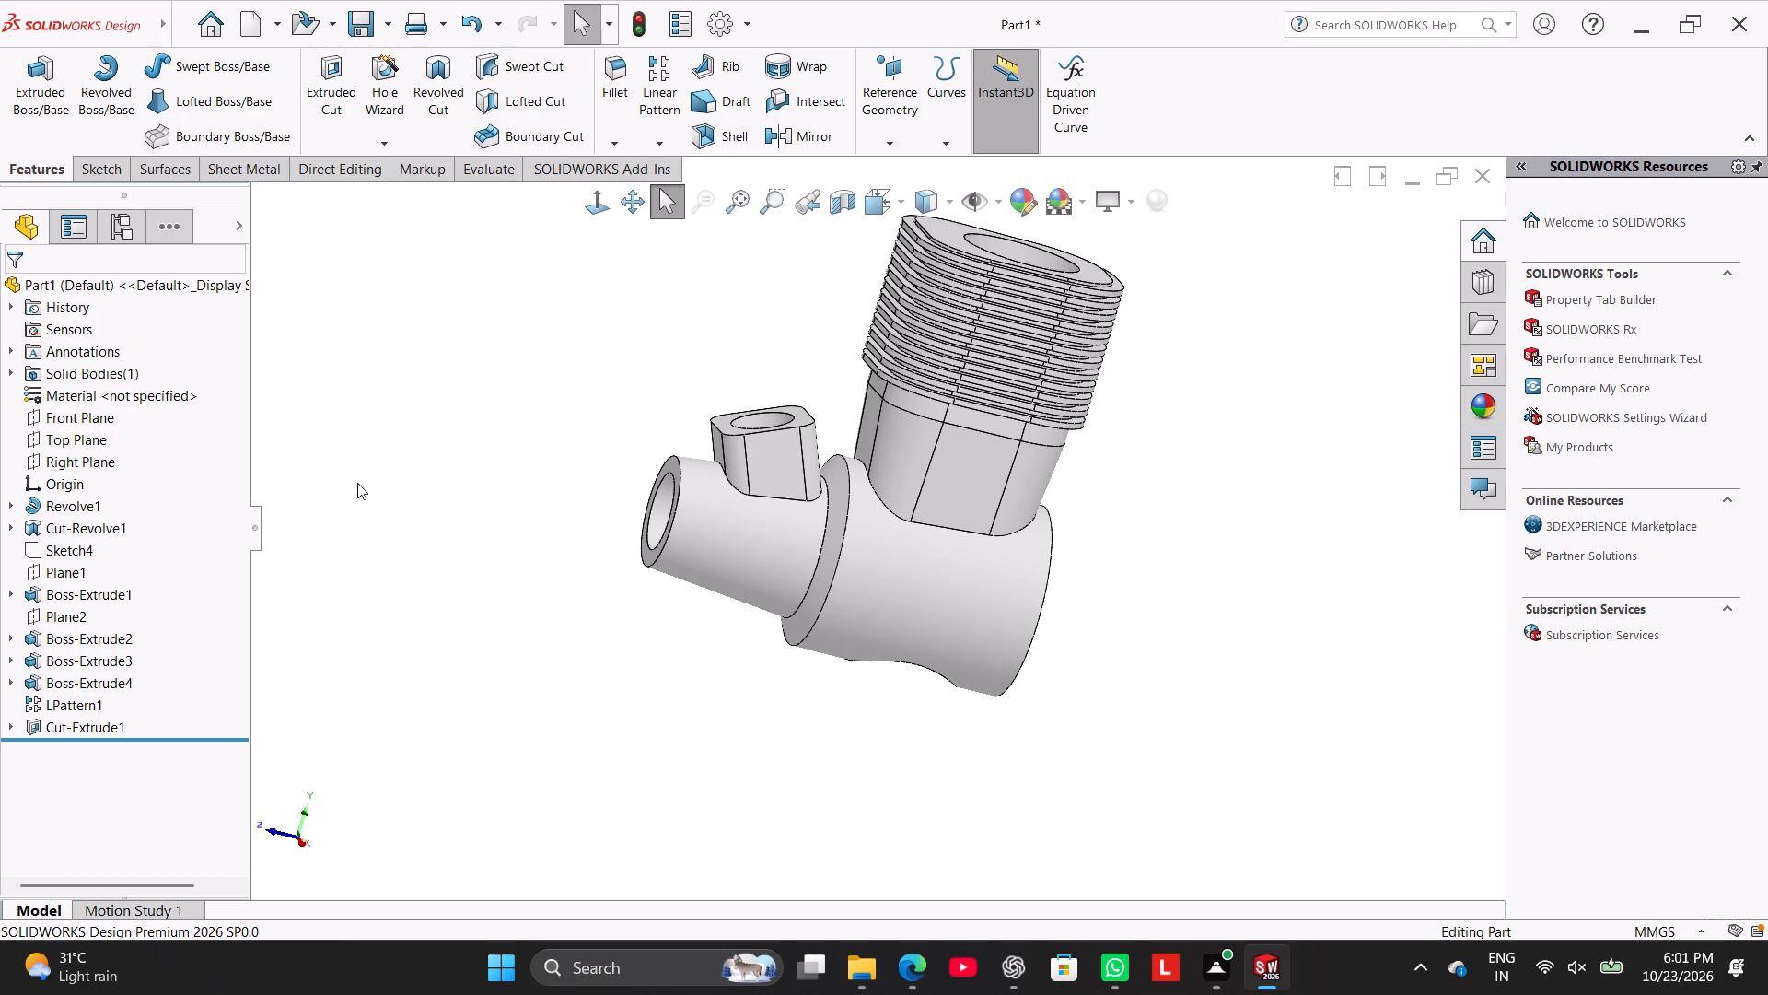
right_click(104, 720)
click(124, 536)
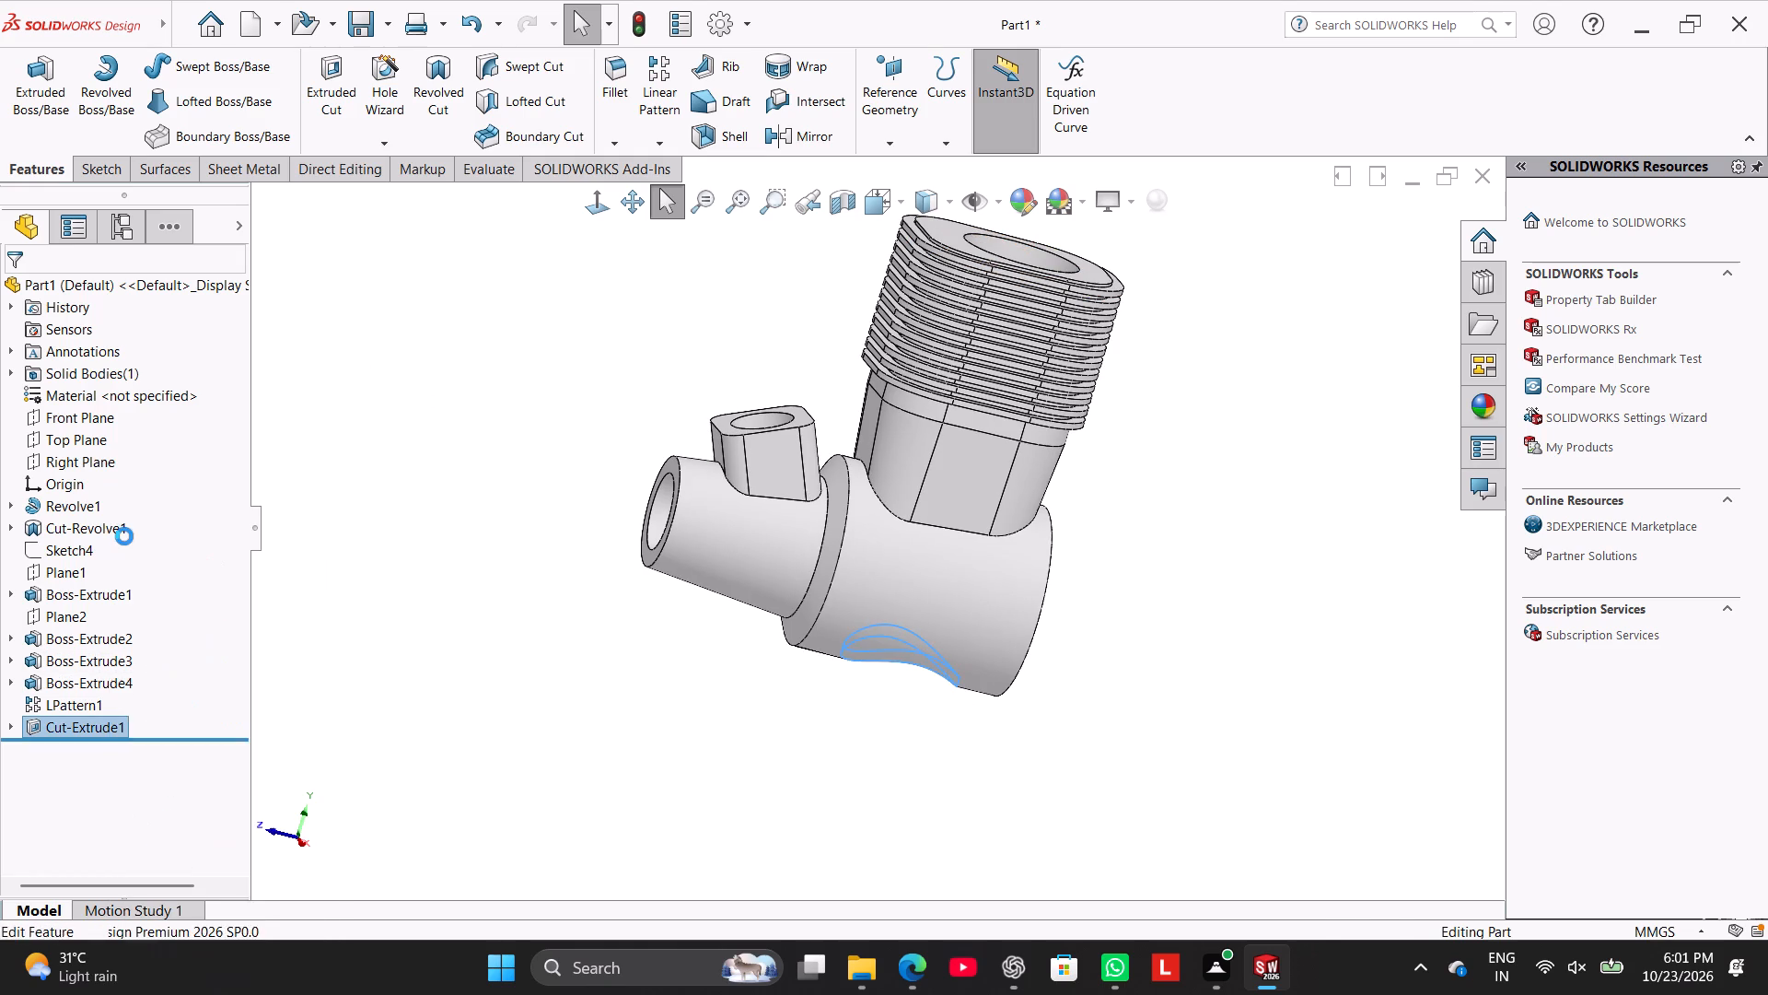
click(180, 410)
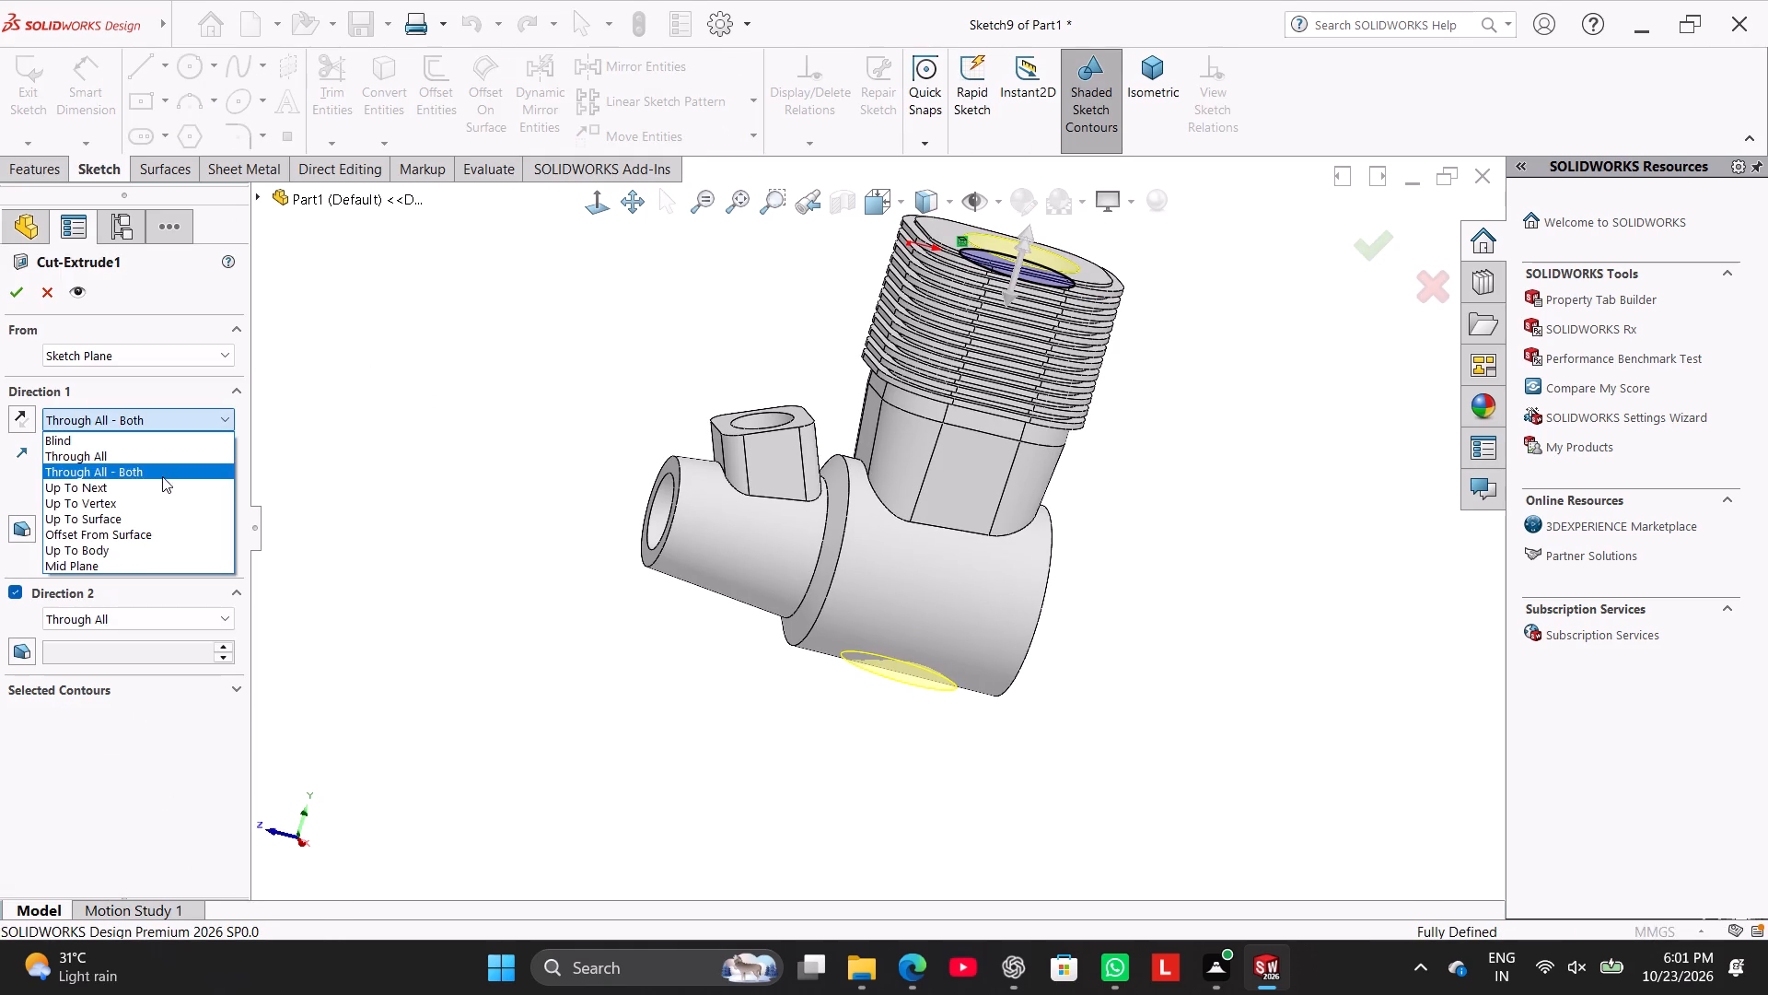
click(162, 483)
middle_drag(468, 454, 503, 525)
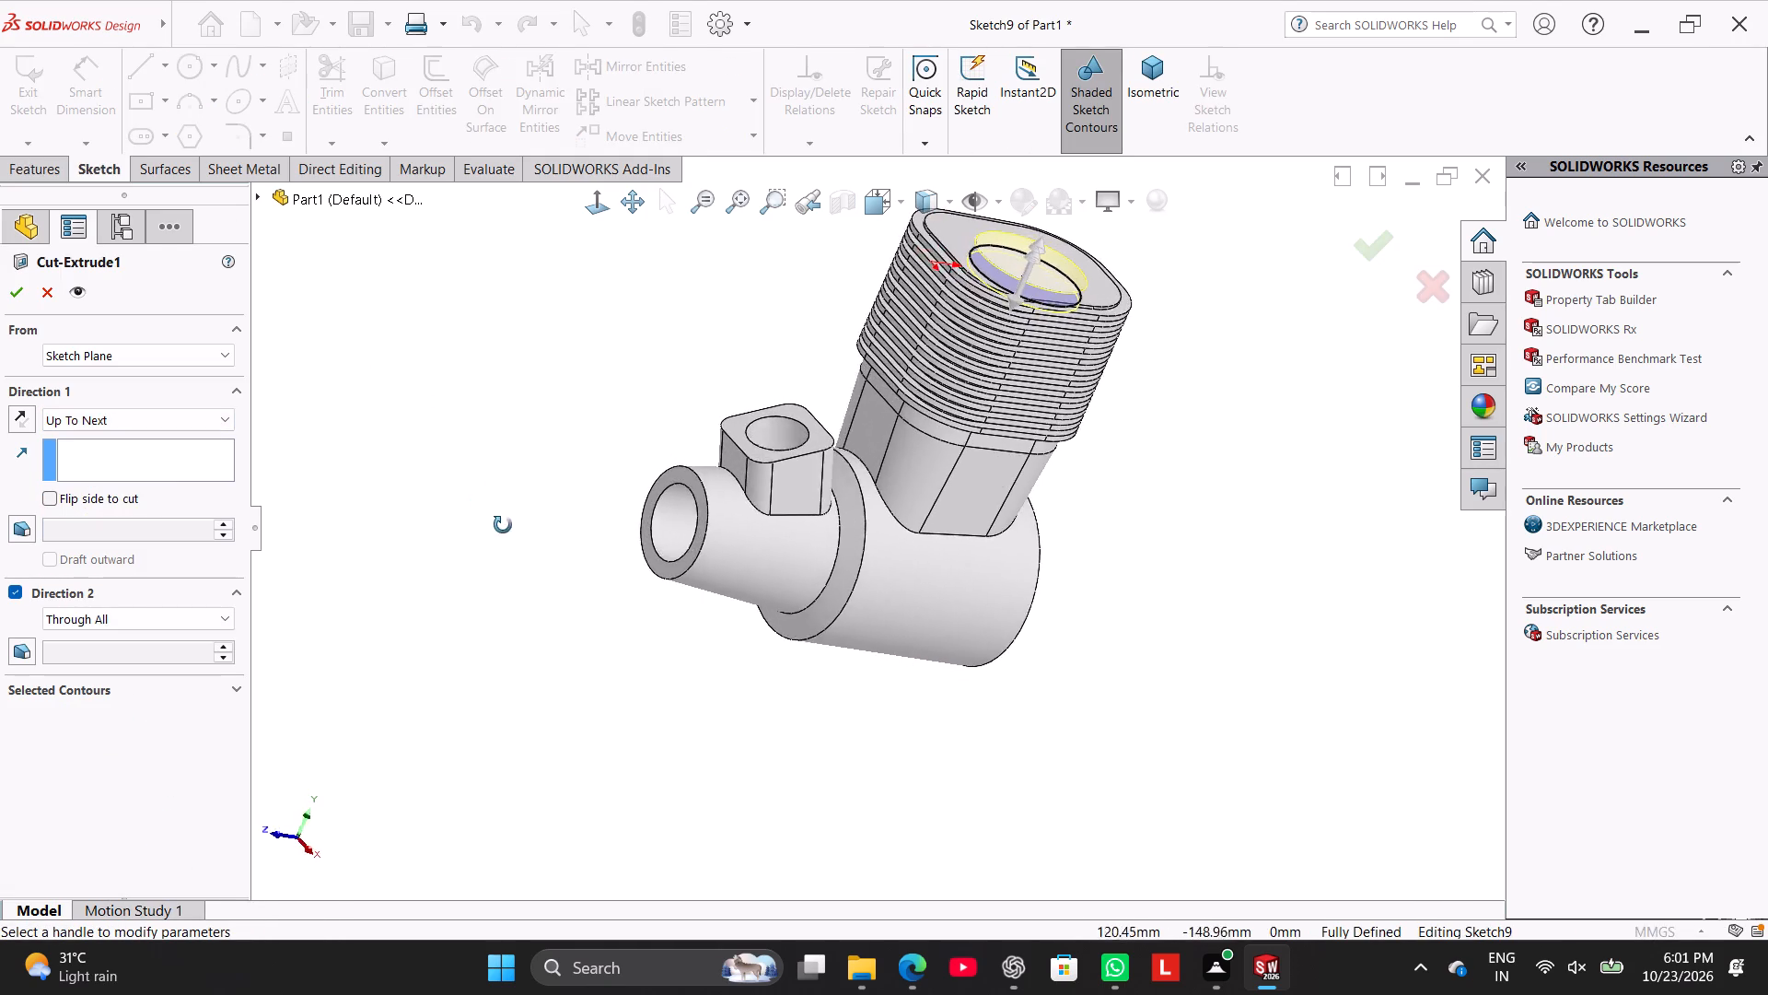
middle_drag(503, 525, 429, 370)
middle_drag(443, 429, 518, 263)
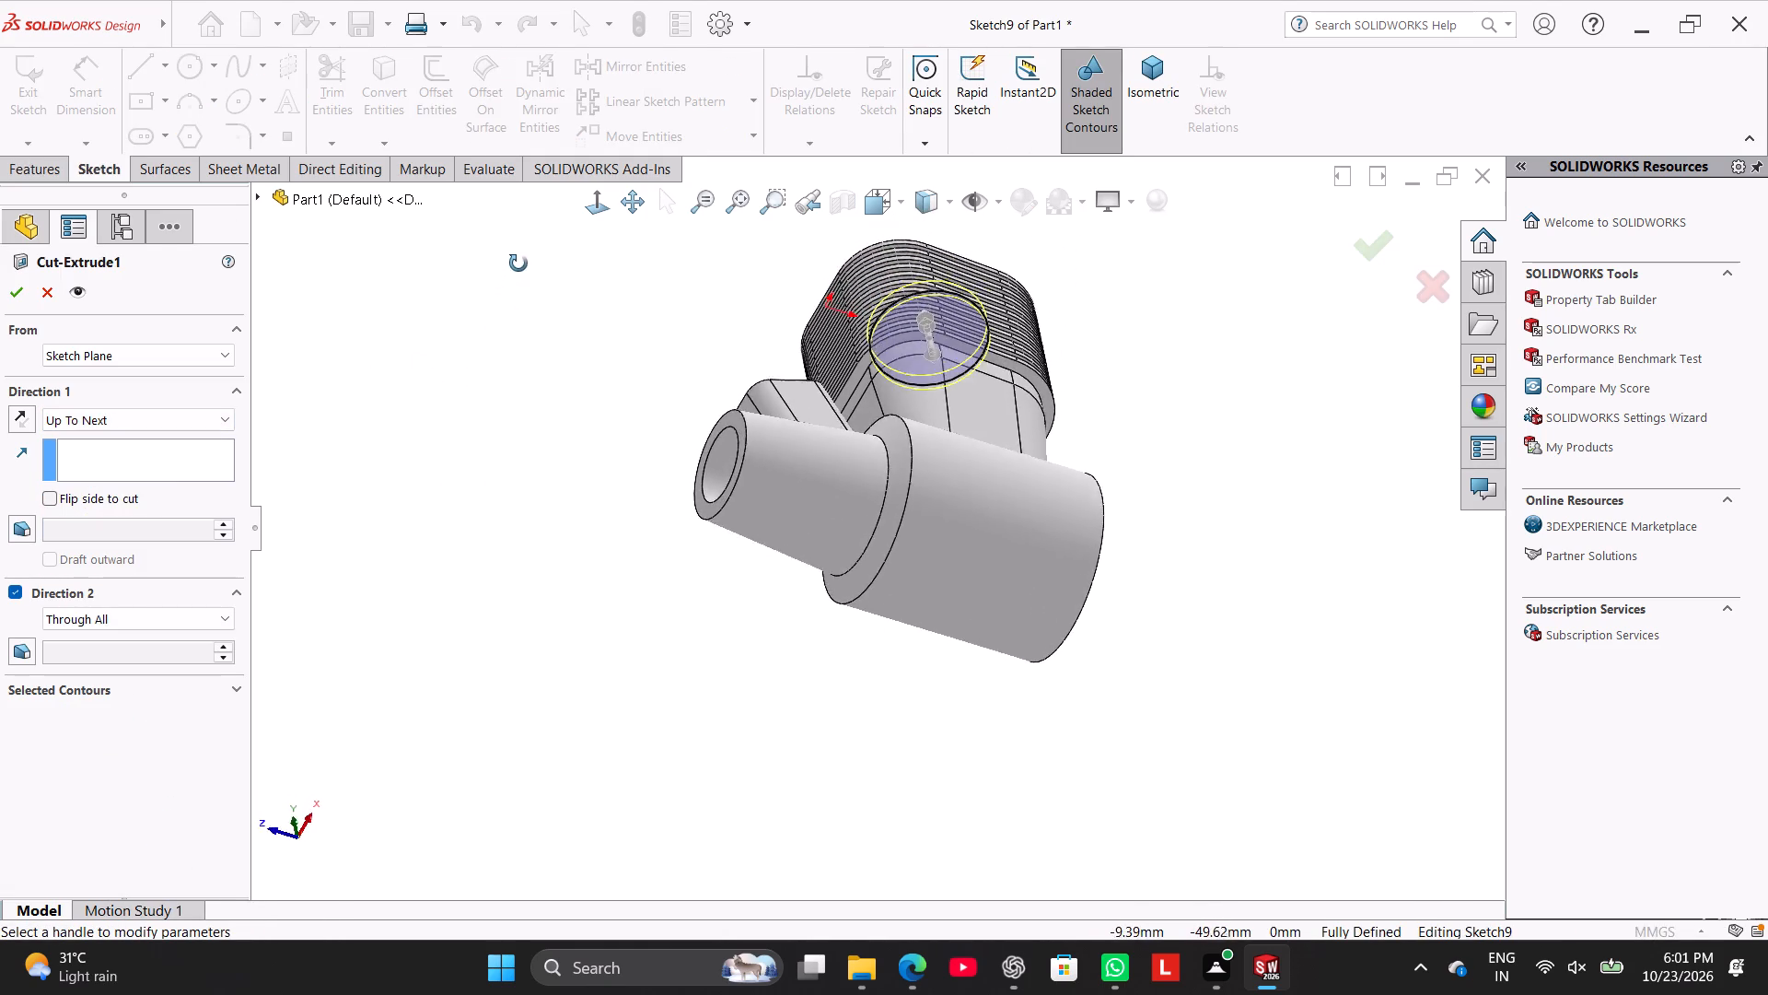
middle_drag(518, 263, 545, 561)
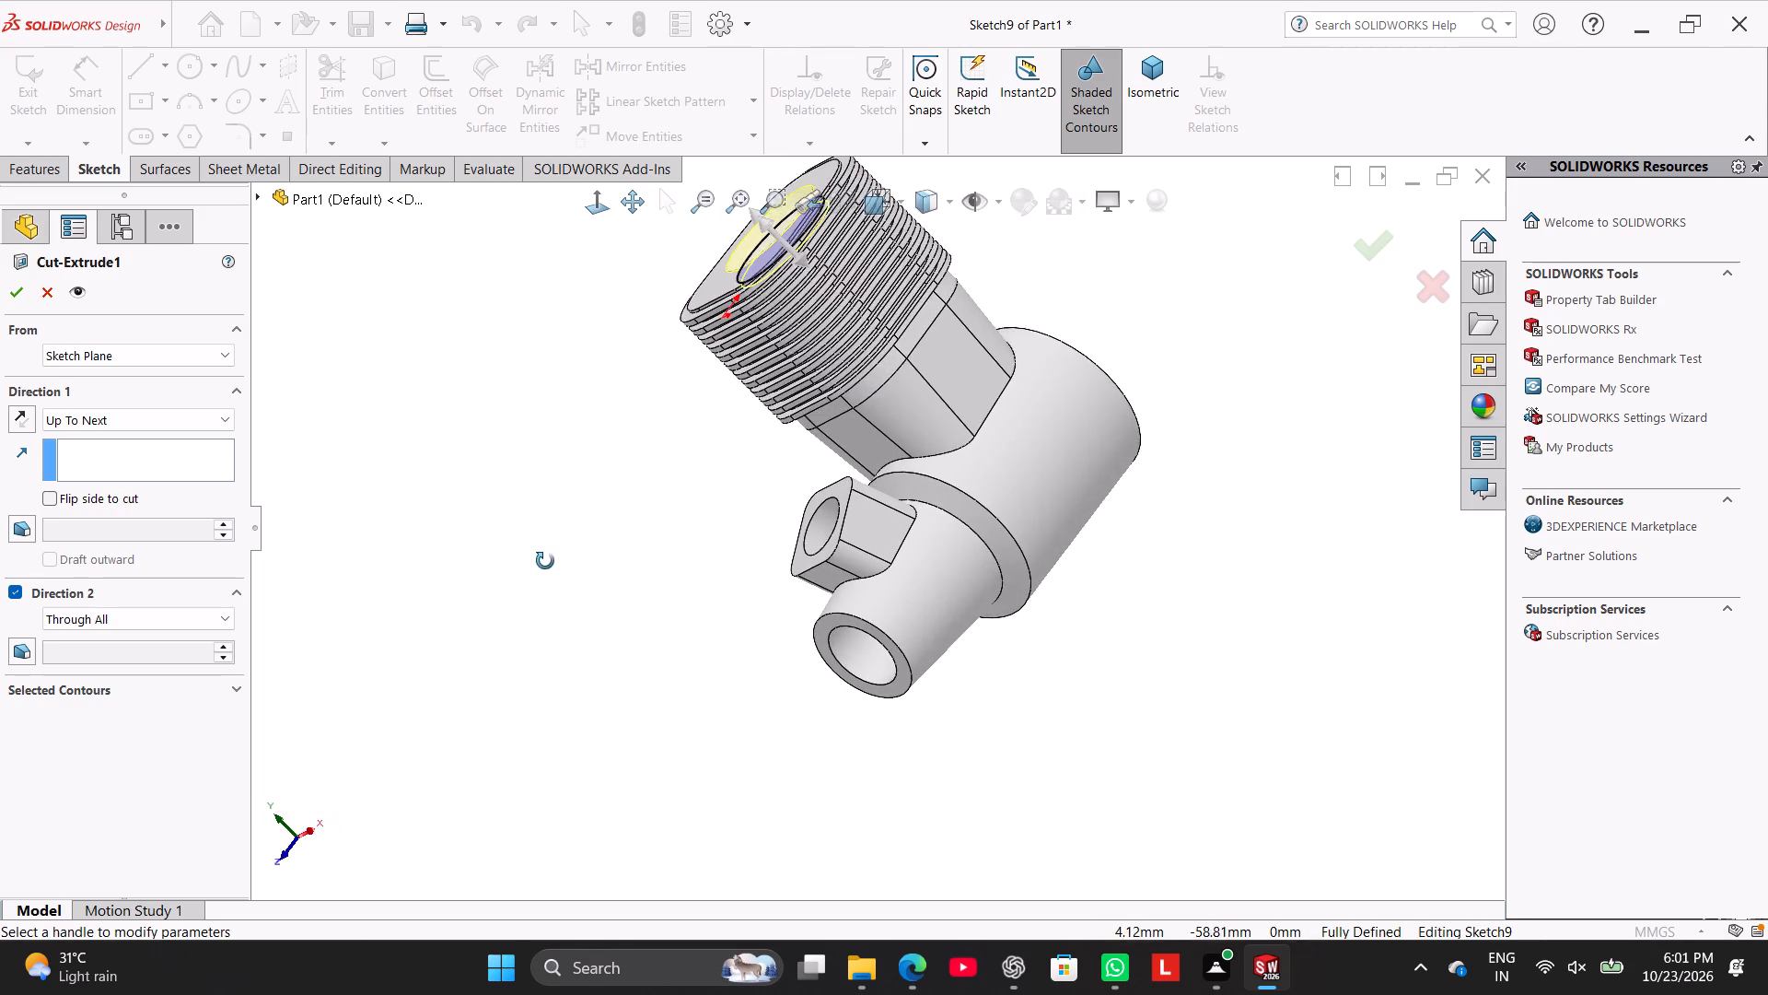
middle_drag(545, 561, 530, 556)
click(68, 592)
middle_drag(491, 519, 541, 530)
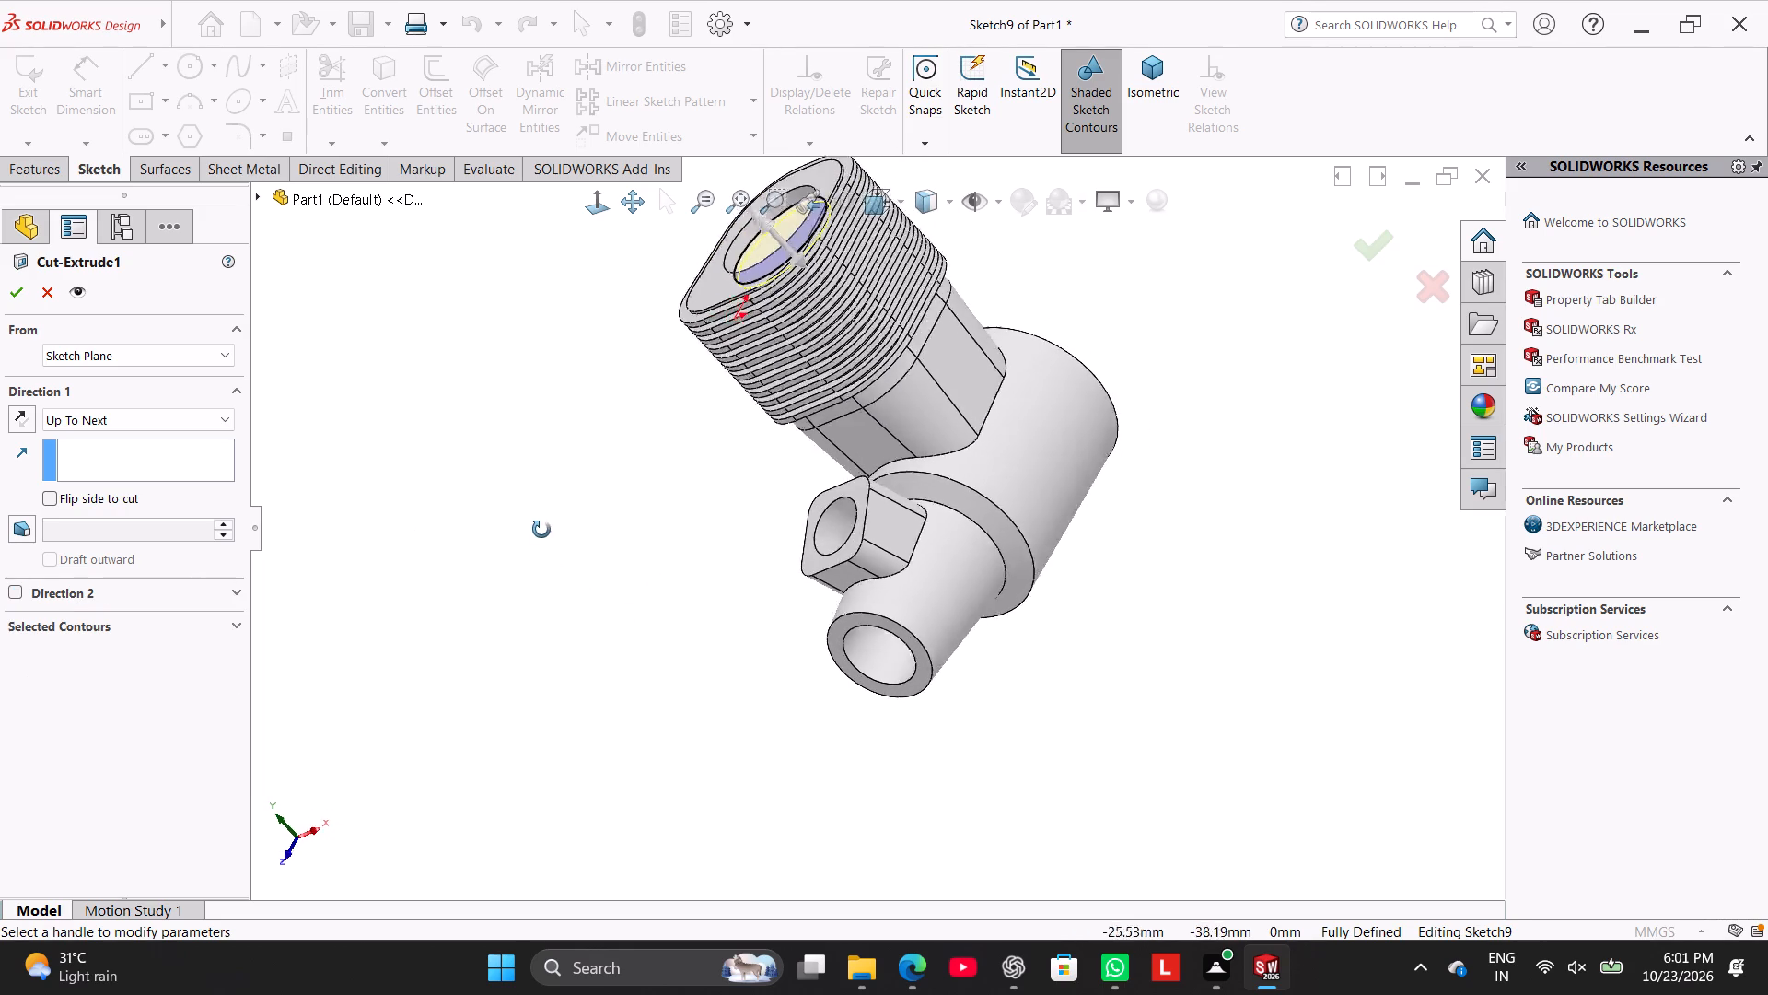
middle_drag(541, 530, 390, 624)
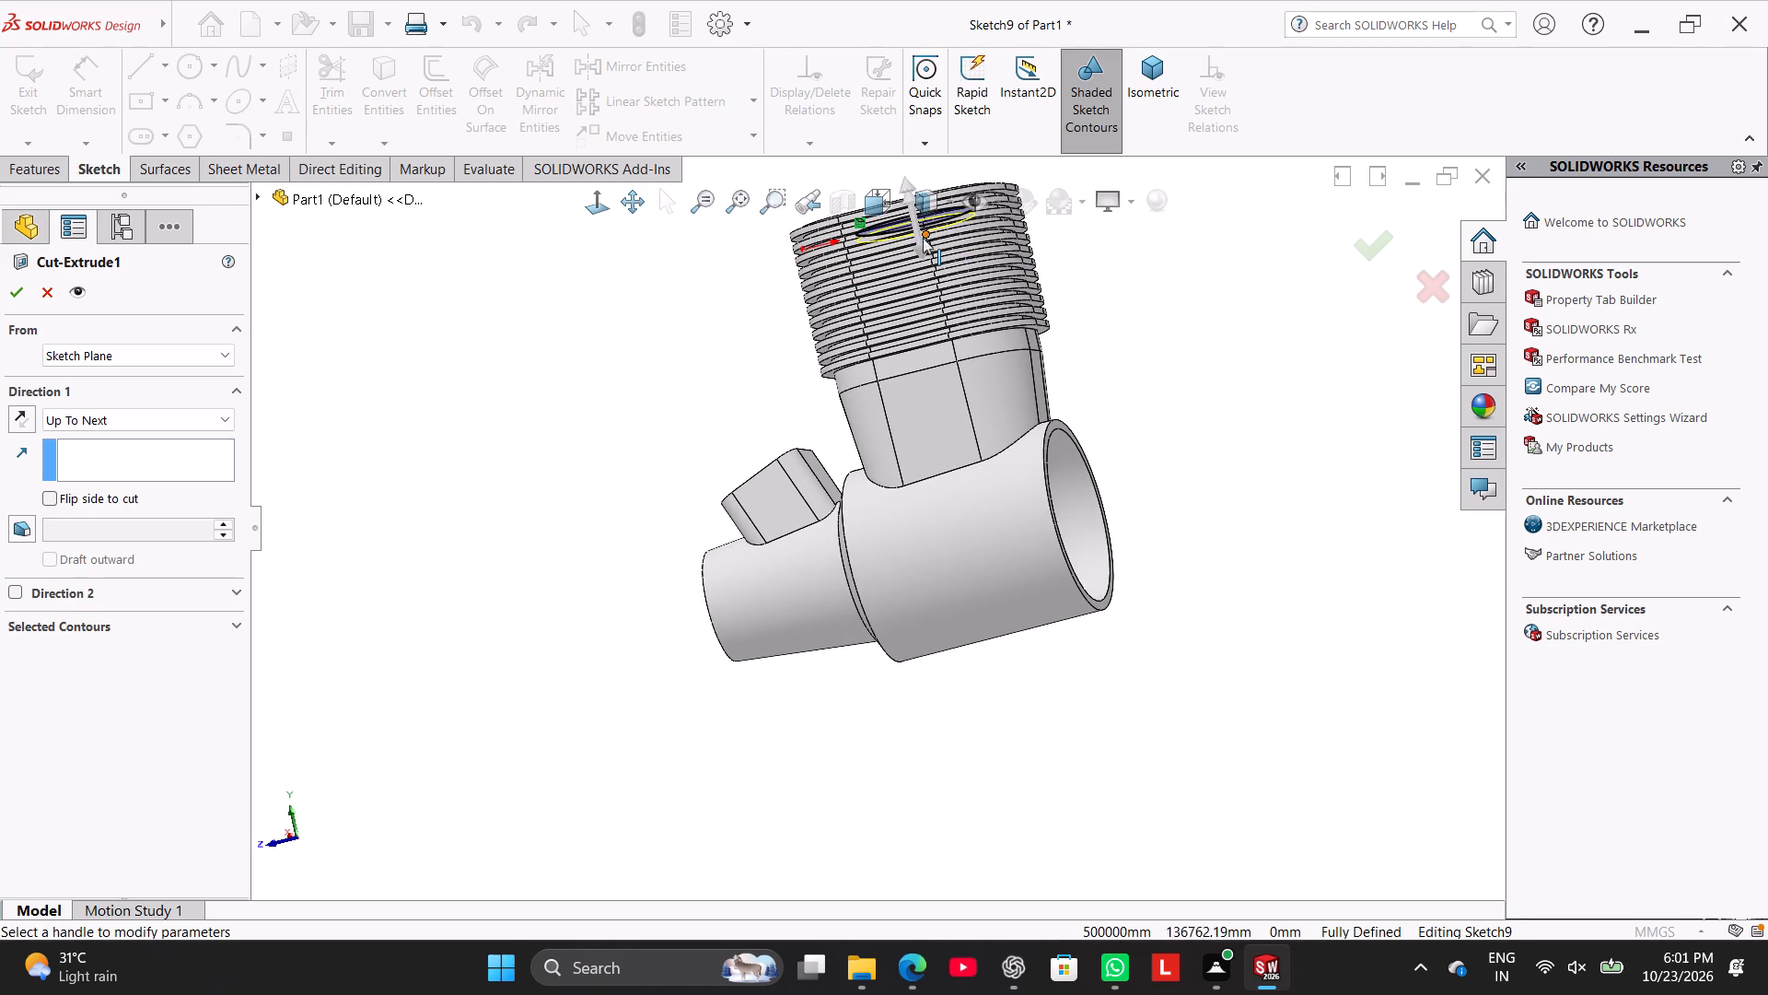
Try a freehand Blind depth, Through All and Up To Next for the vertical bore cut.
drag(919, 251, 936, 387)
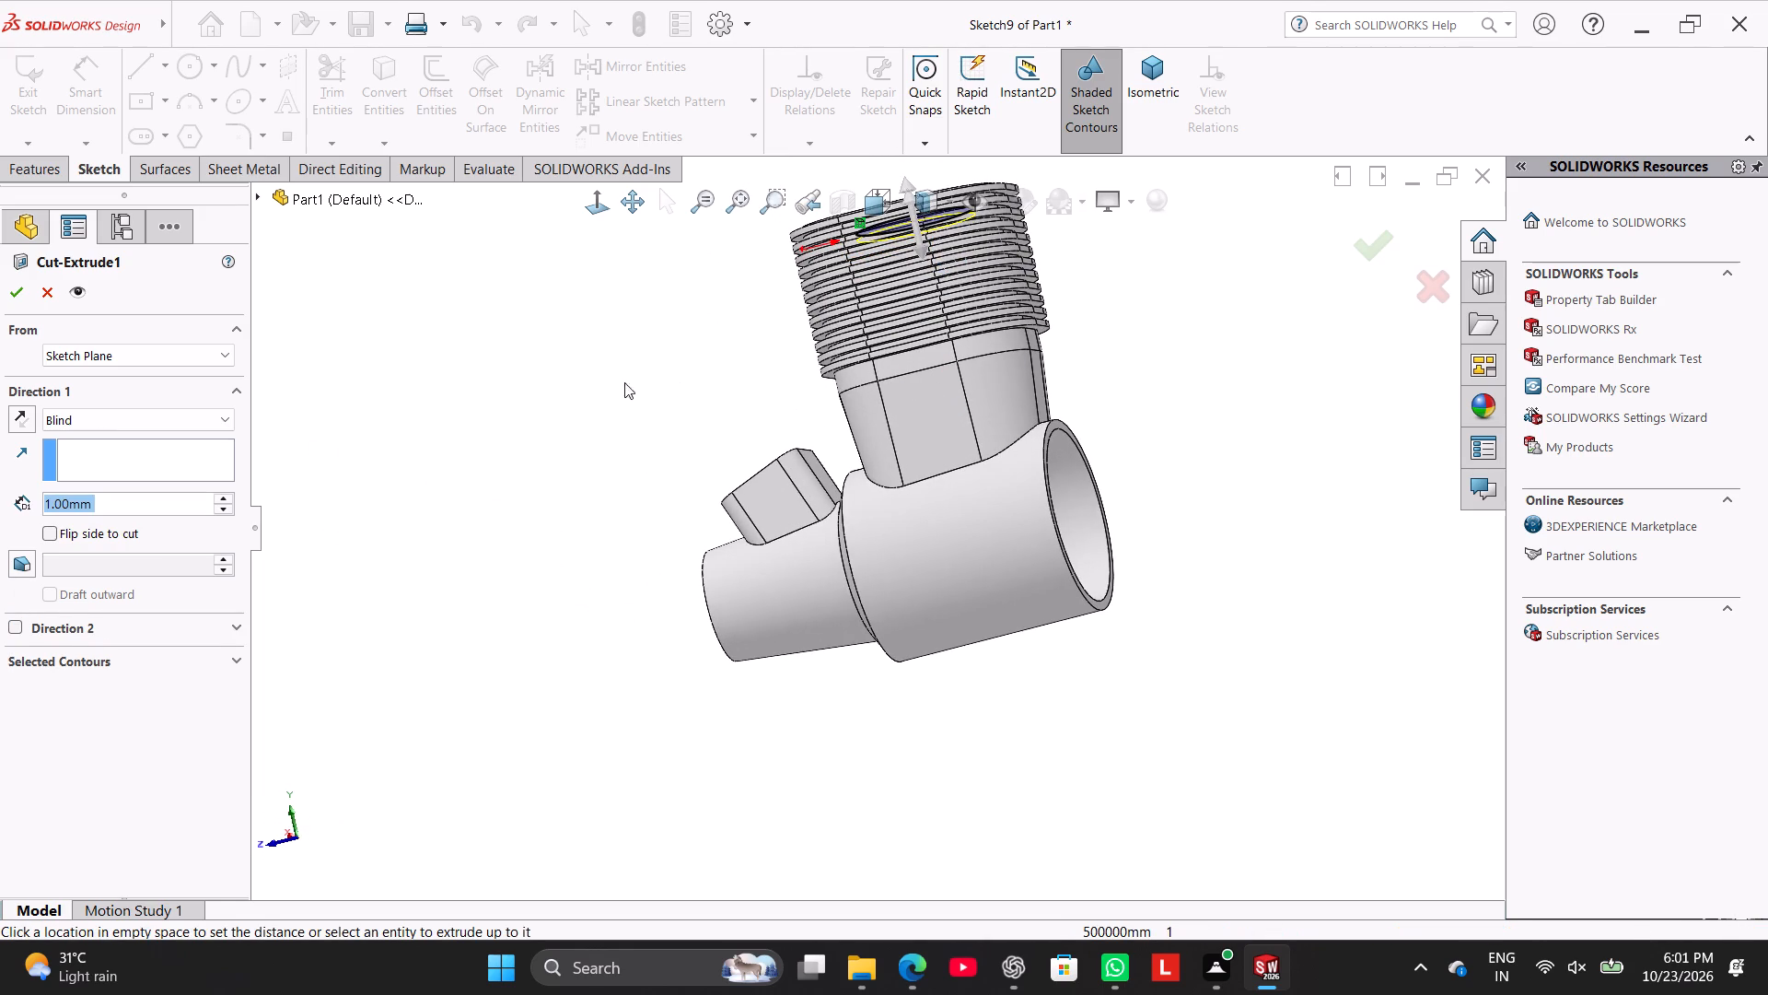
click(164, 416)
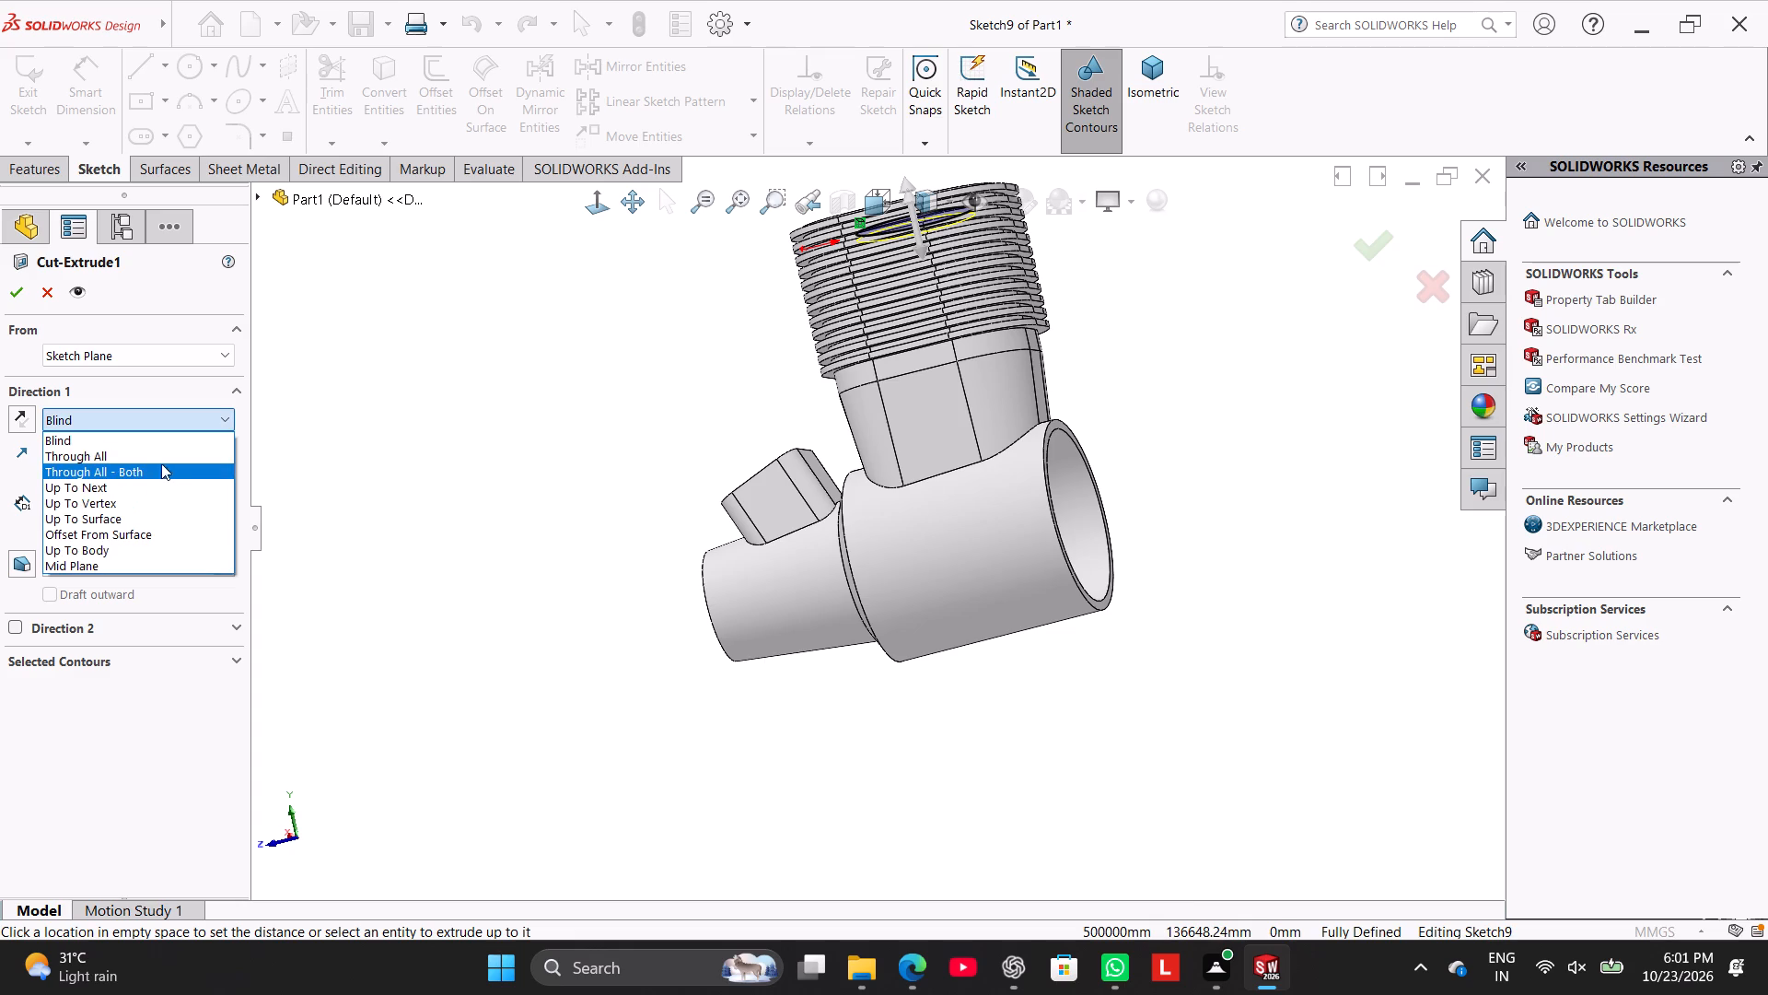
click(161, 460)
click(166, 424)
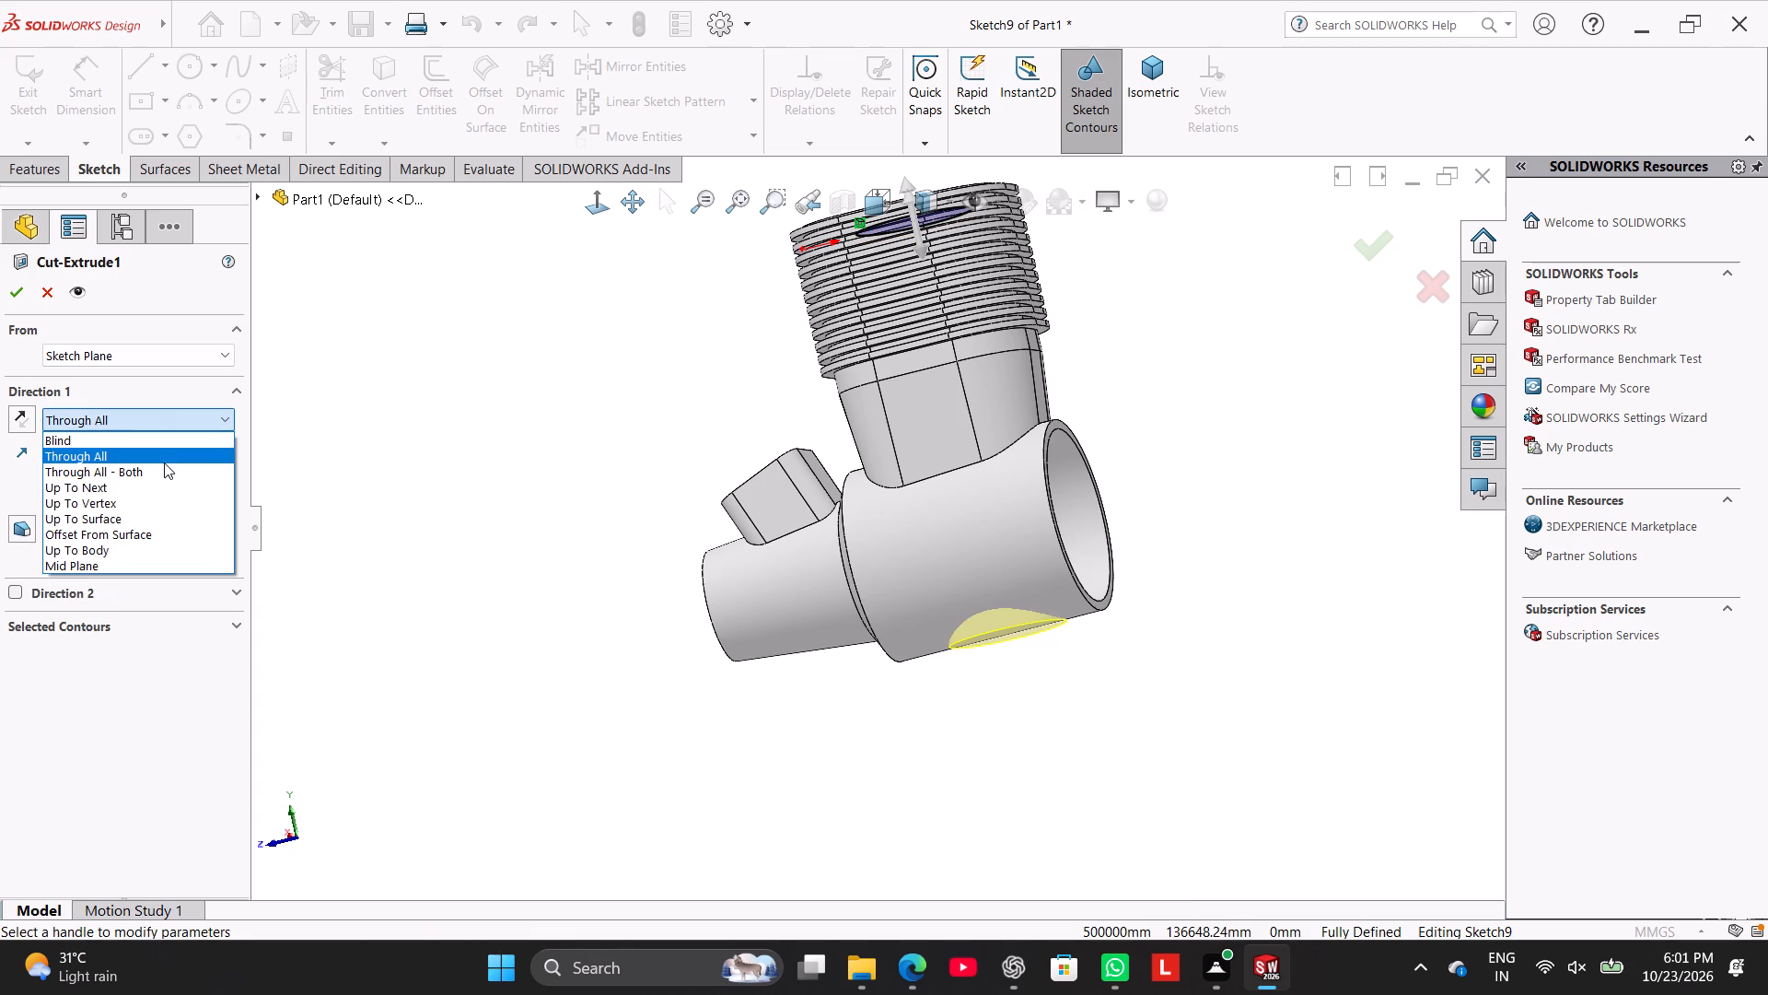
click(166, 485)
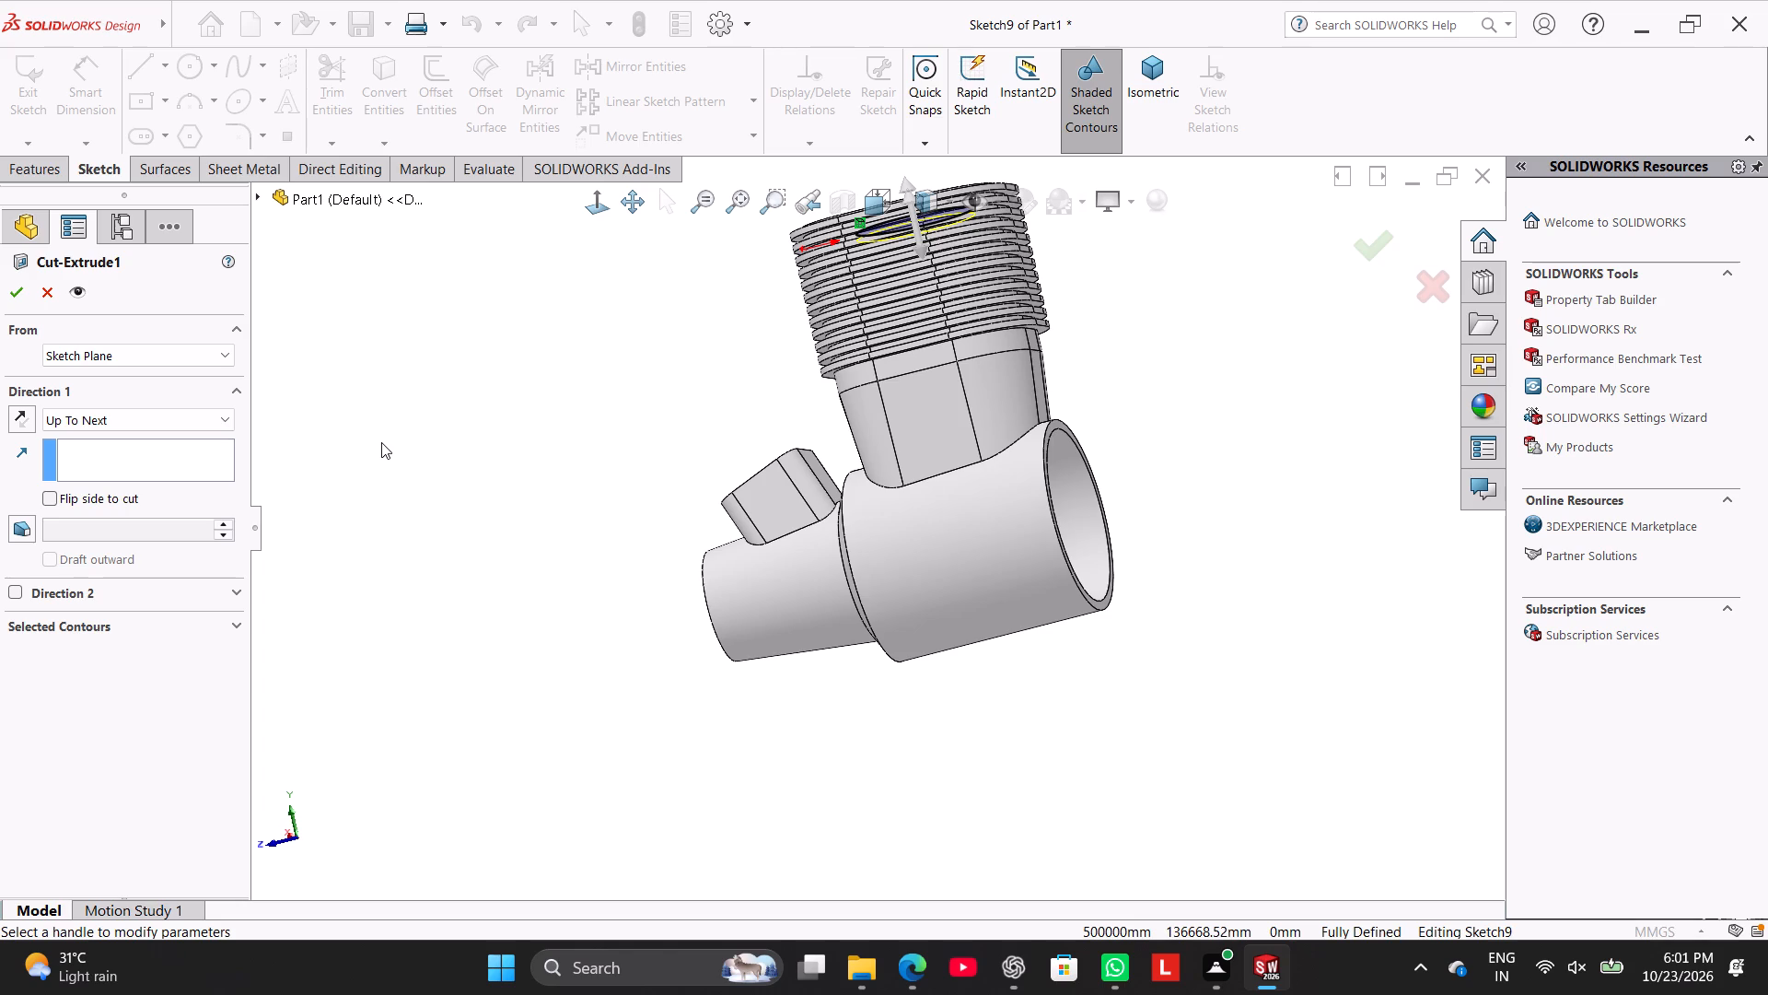
Set the vertical bore cut to Blind with a depth of 43 mm and apply the edit.
click(202, 426)
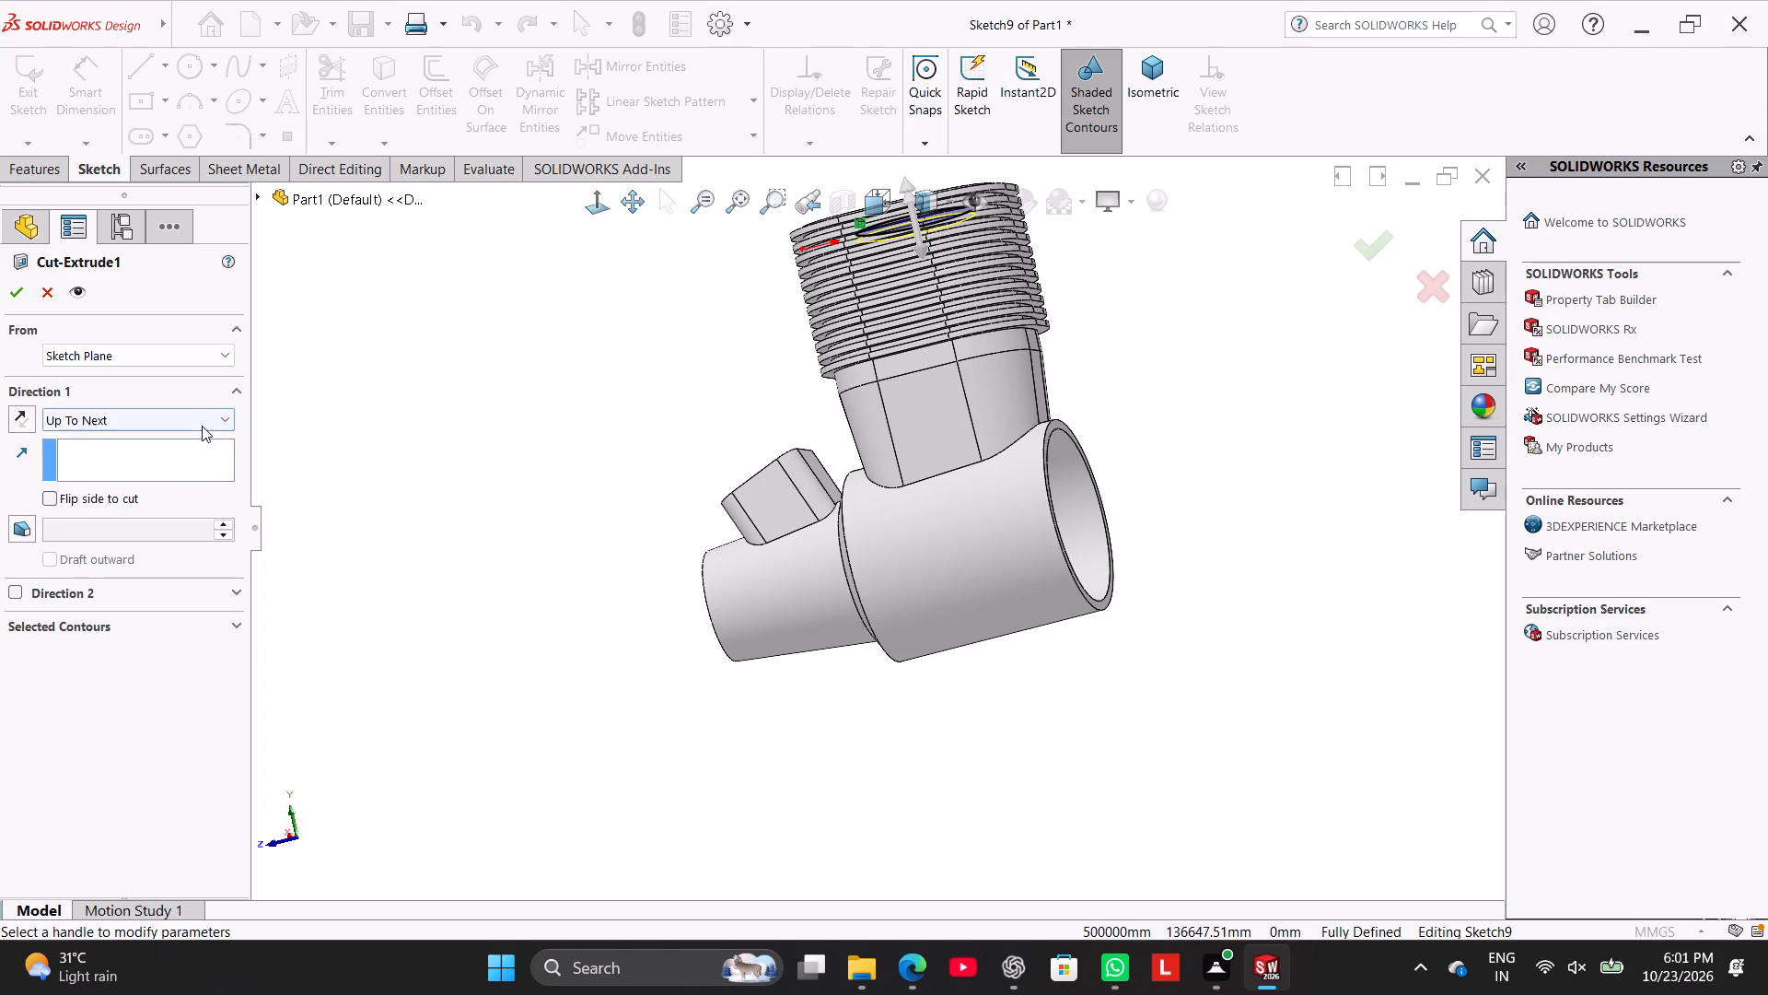
click(192, 439)
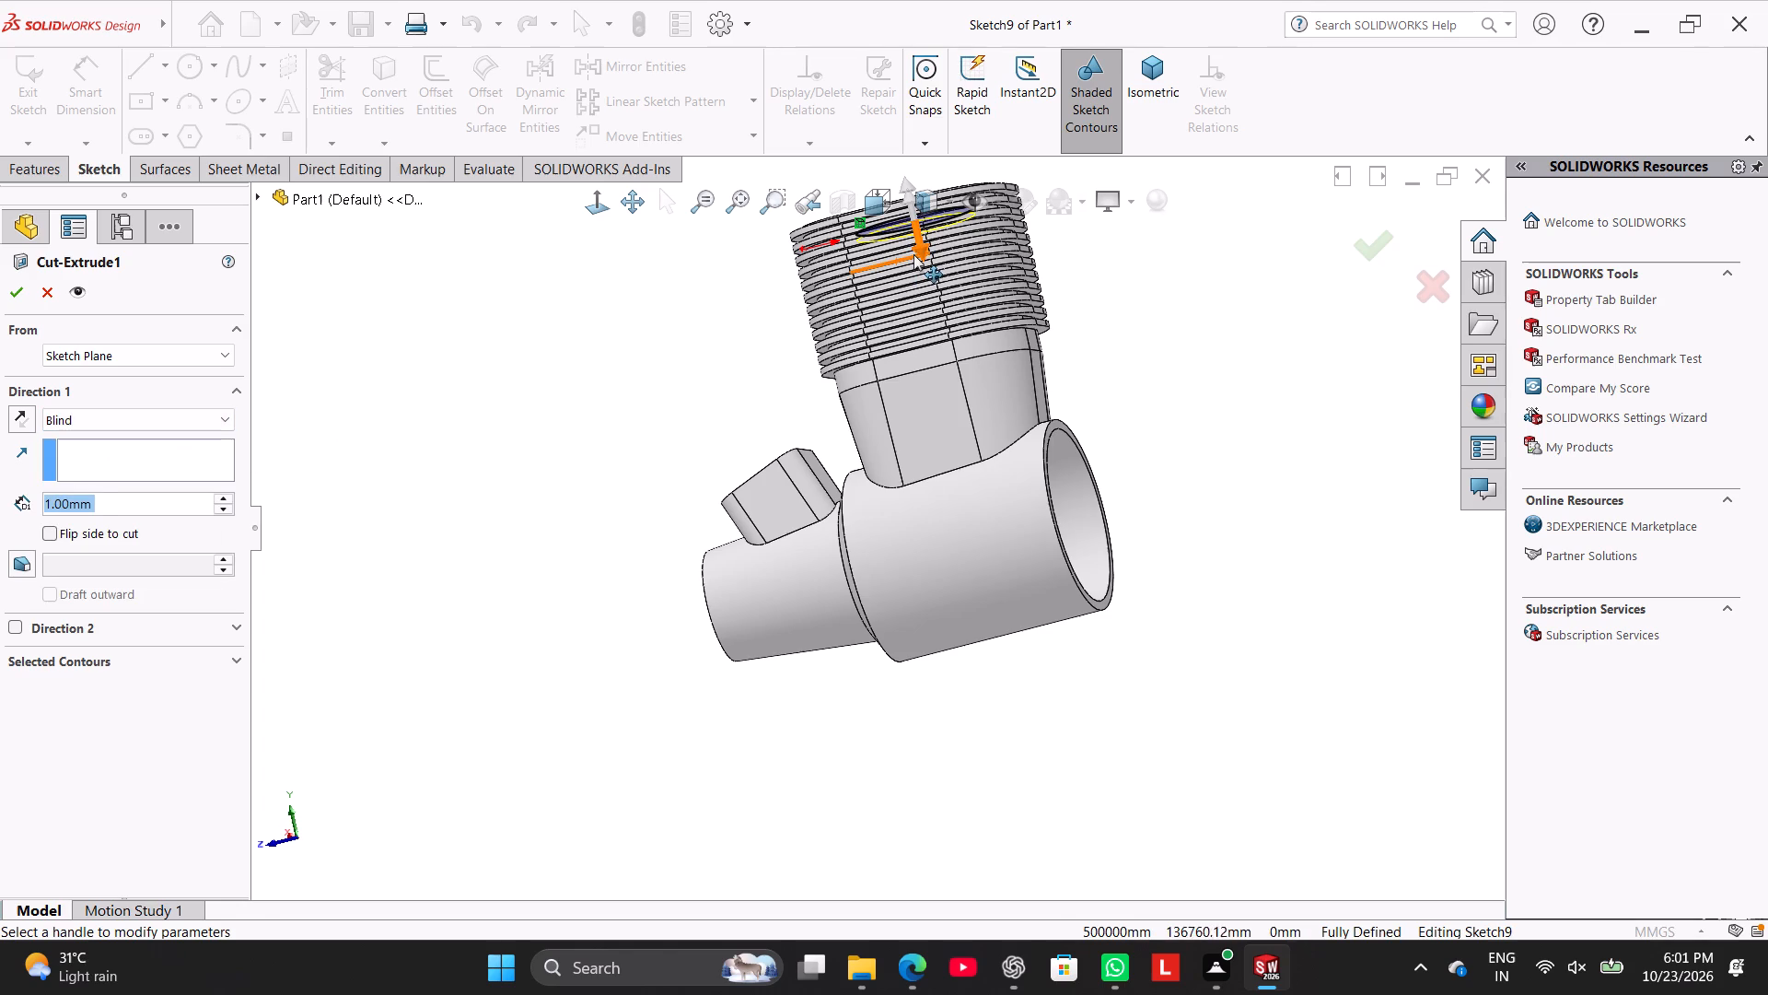
drag(915, 252, 955, 484)
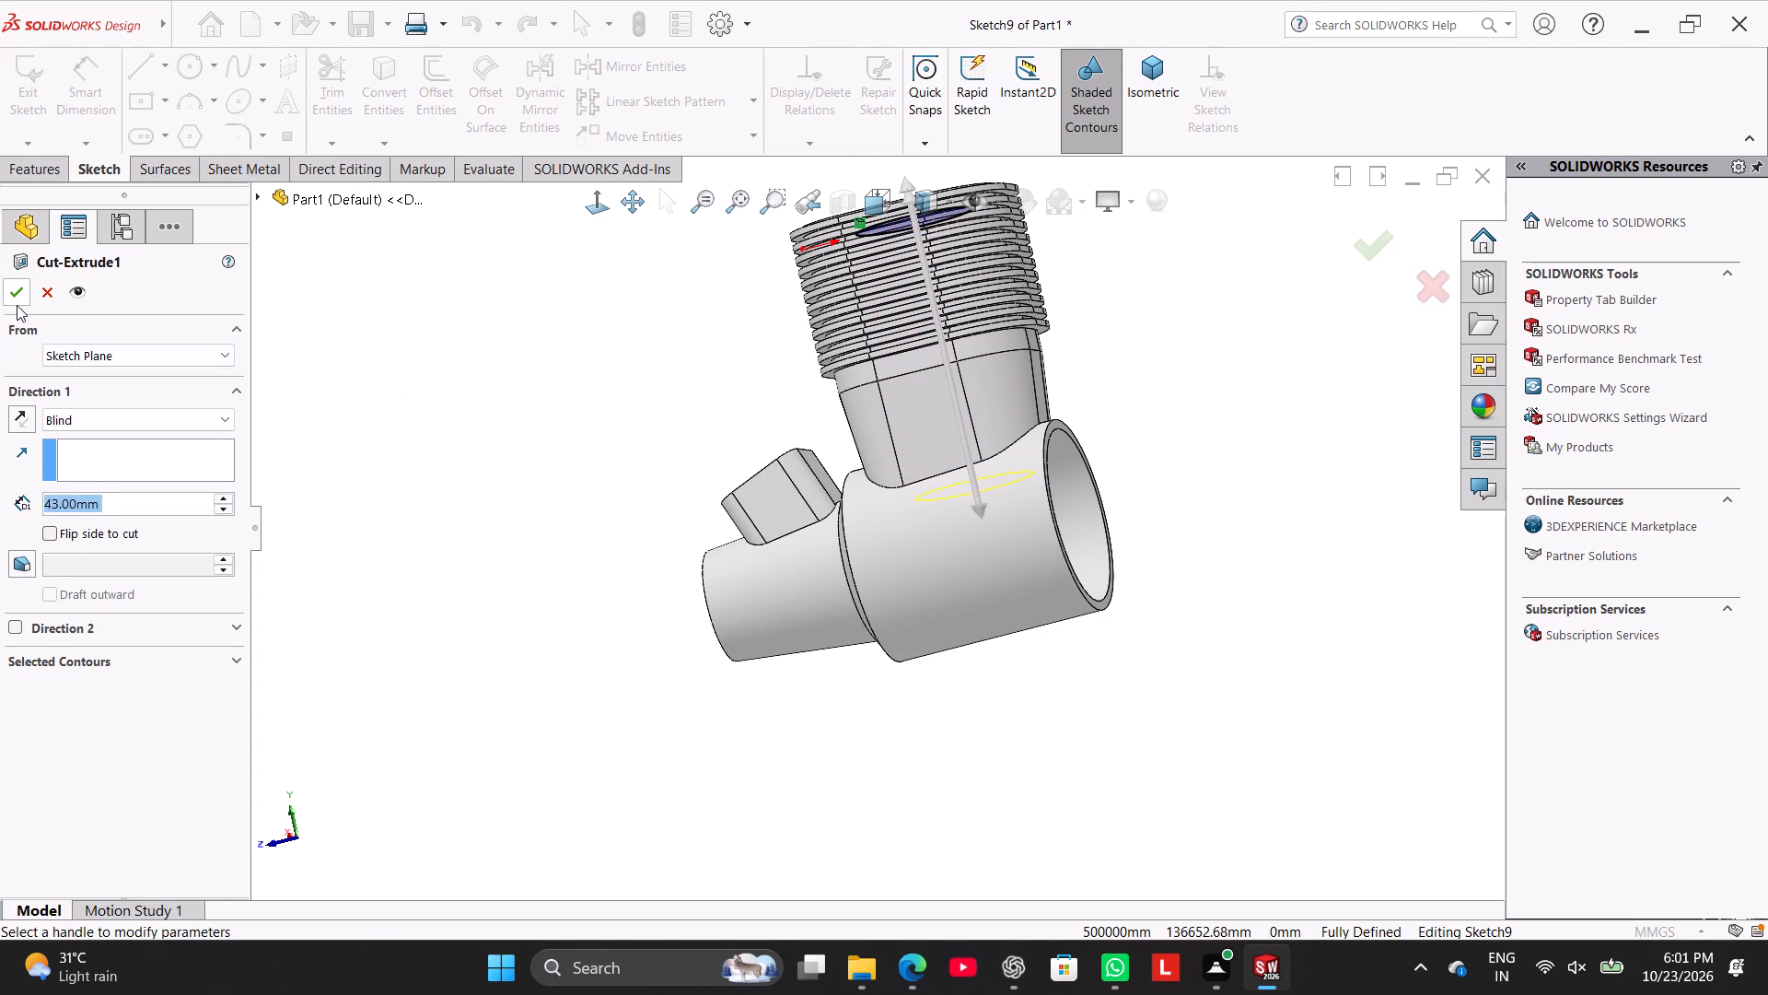
click(17, 304)
click(399, 319)
Examine the revised vertical bore in a section view on the Right Plane, then turn the section off and return to isometric view.
click(836, 200)
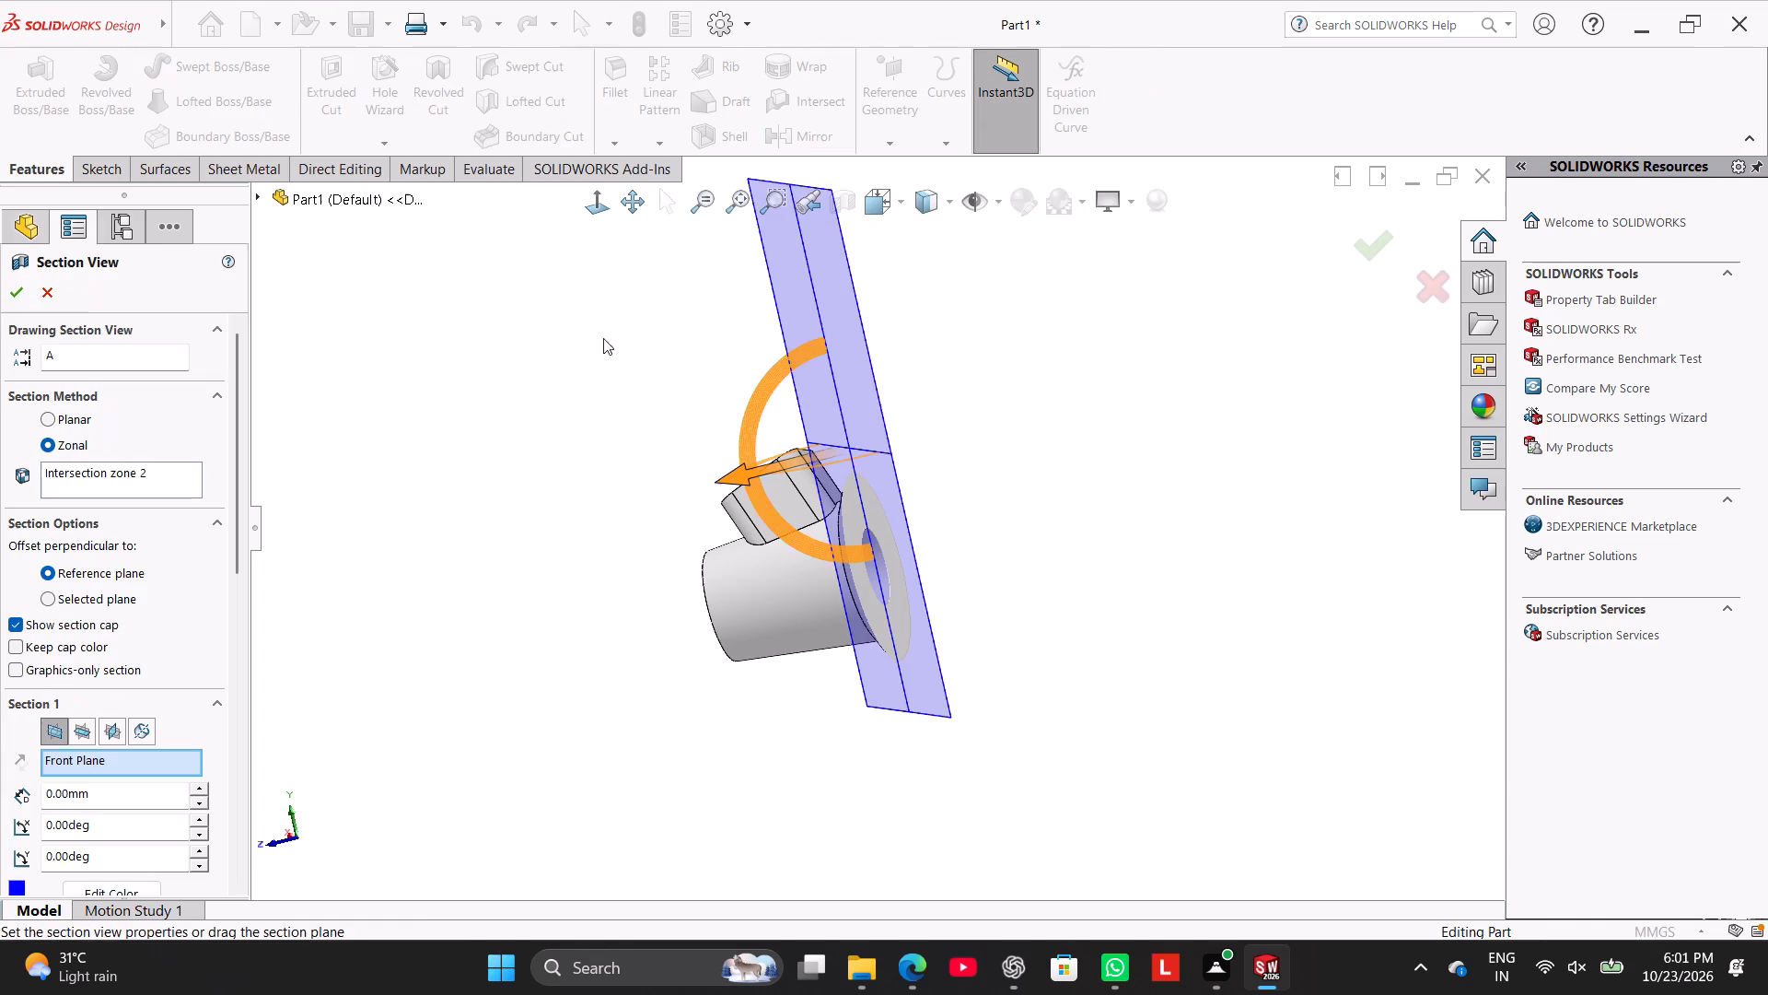
click(115, 728)
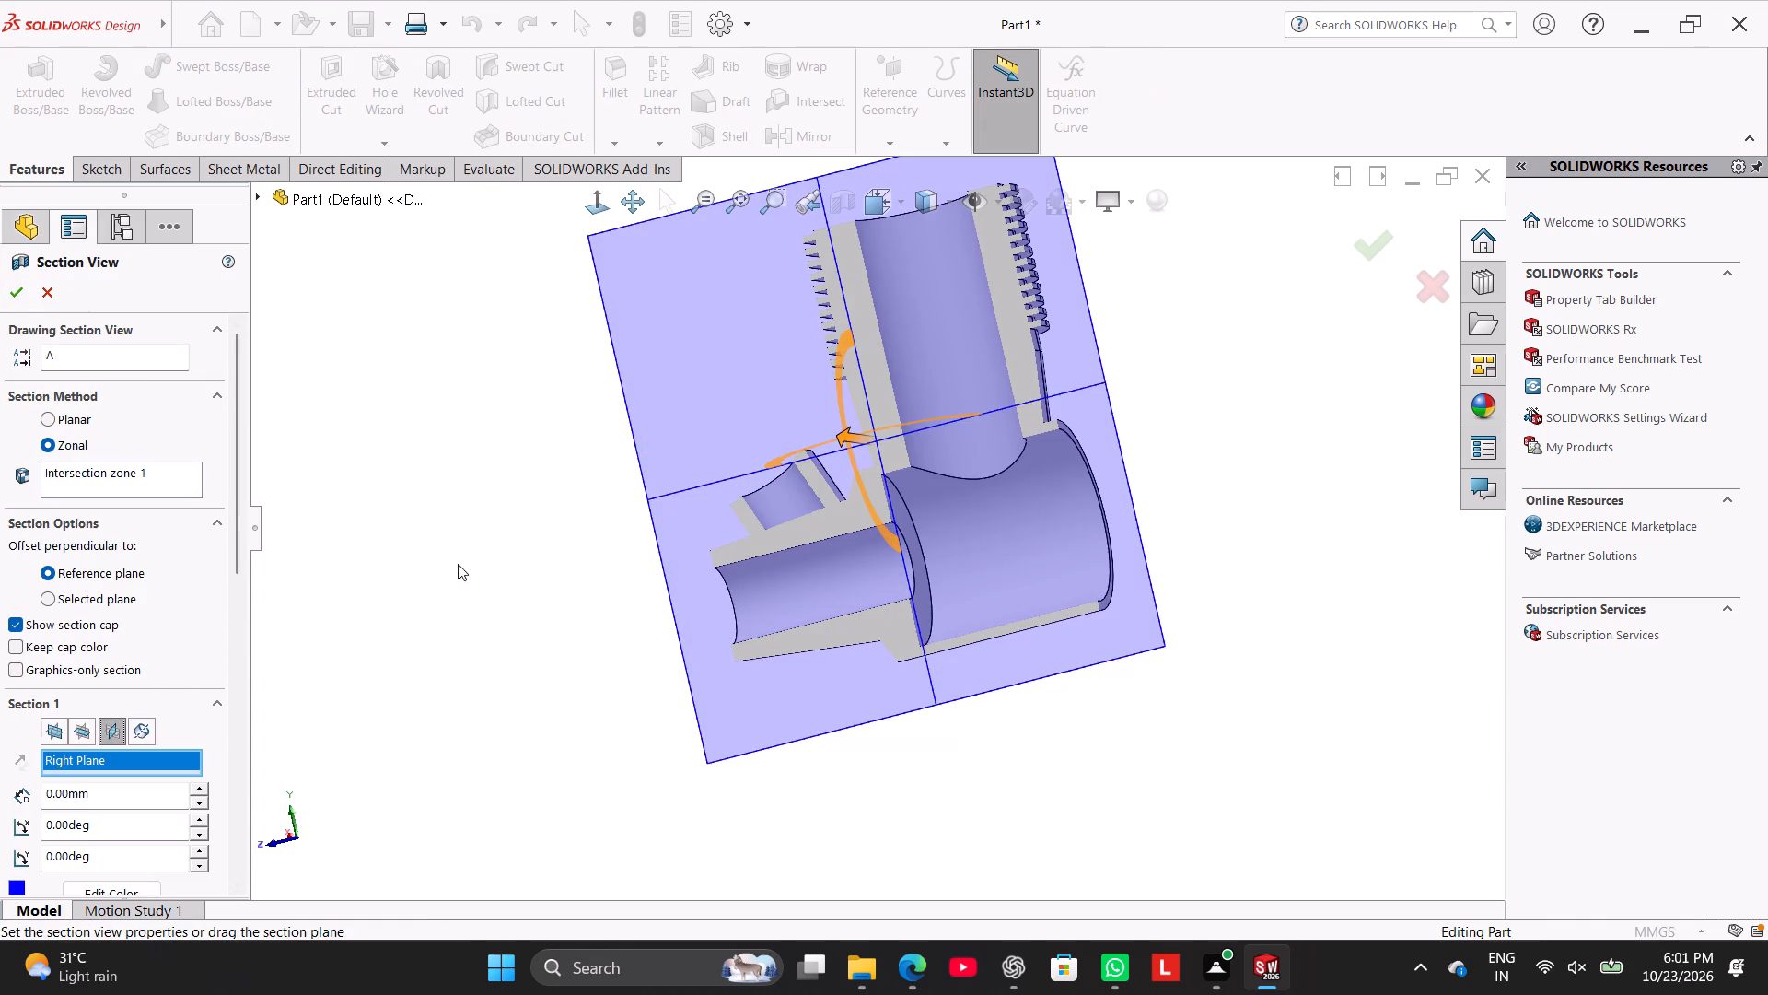
middle_drag(470, 563, 458, 579)
click(588, 193)
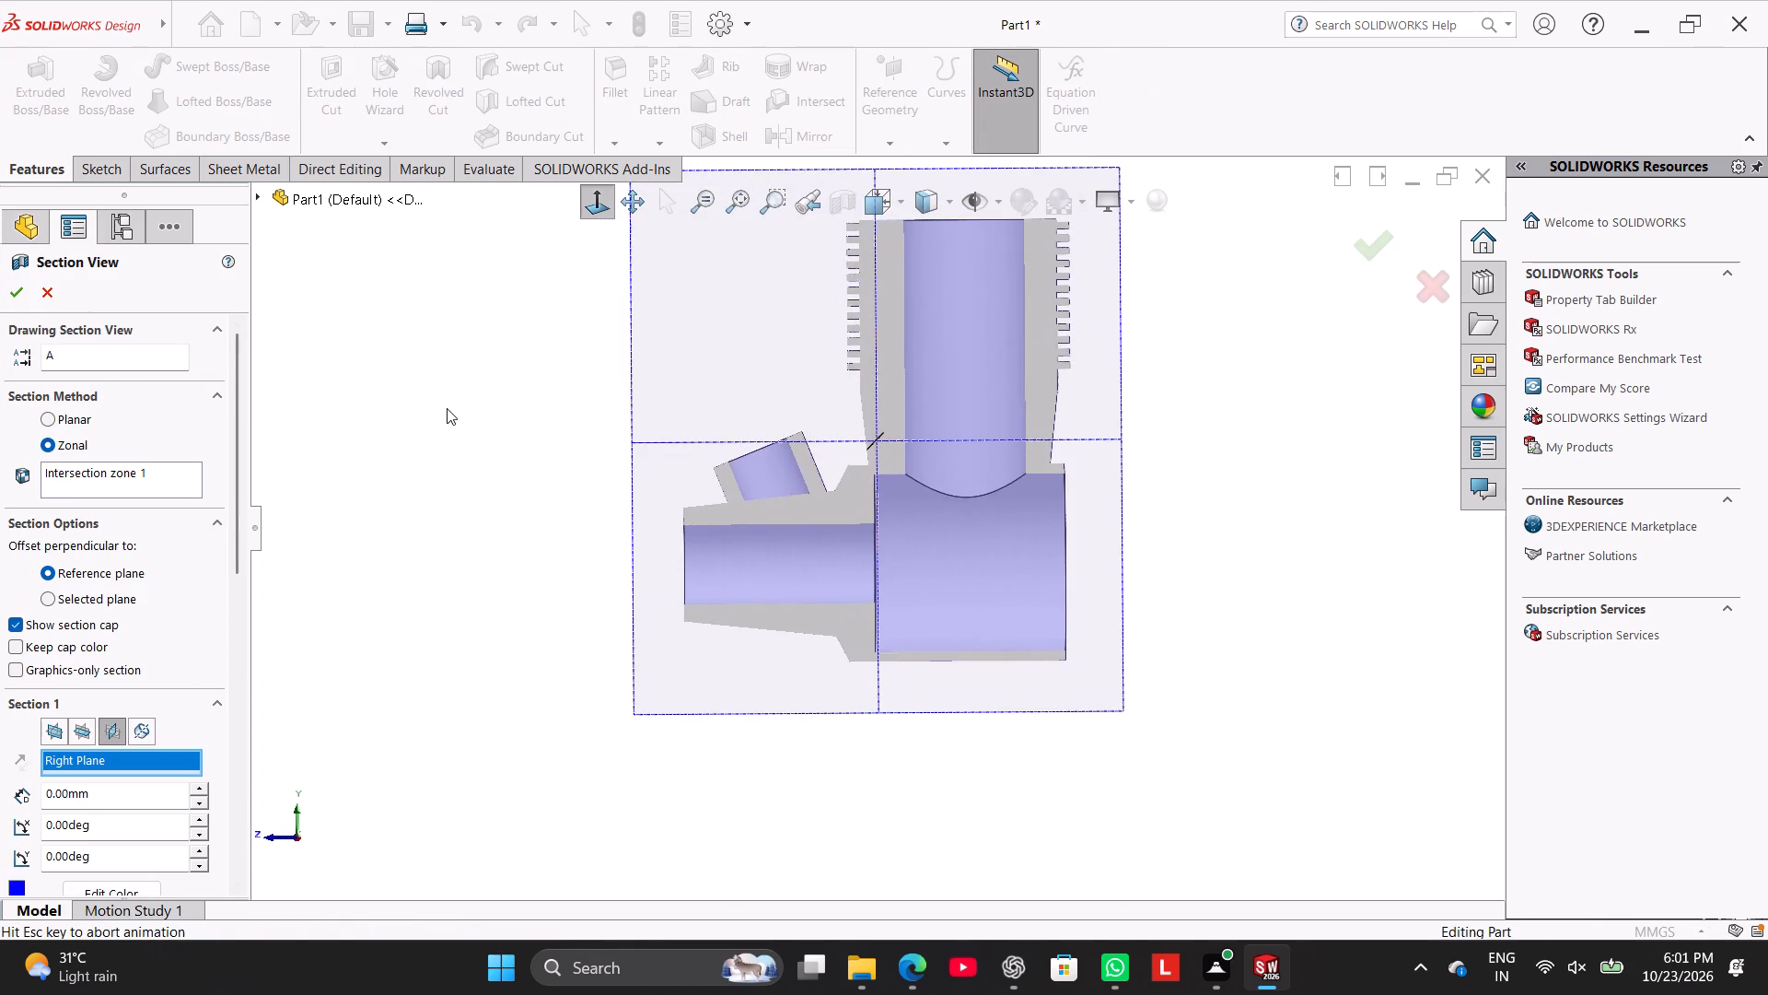
click(447, 409)
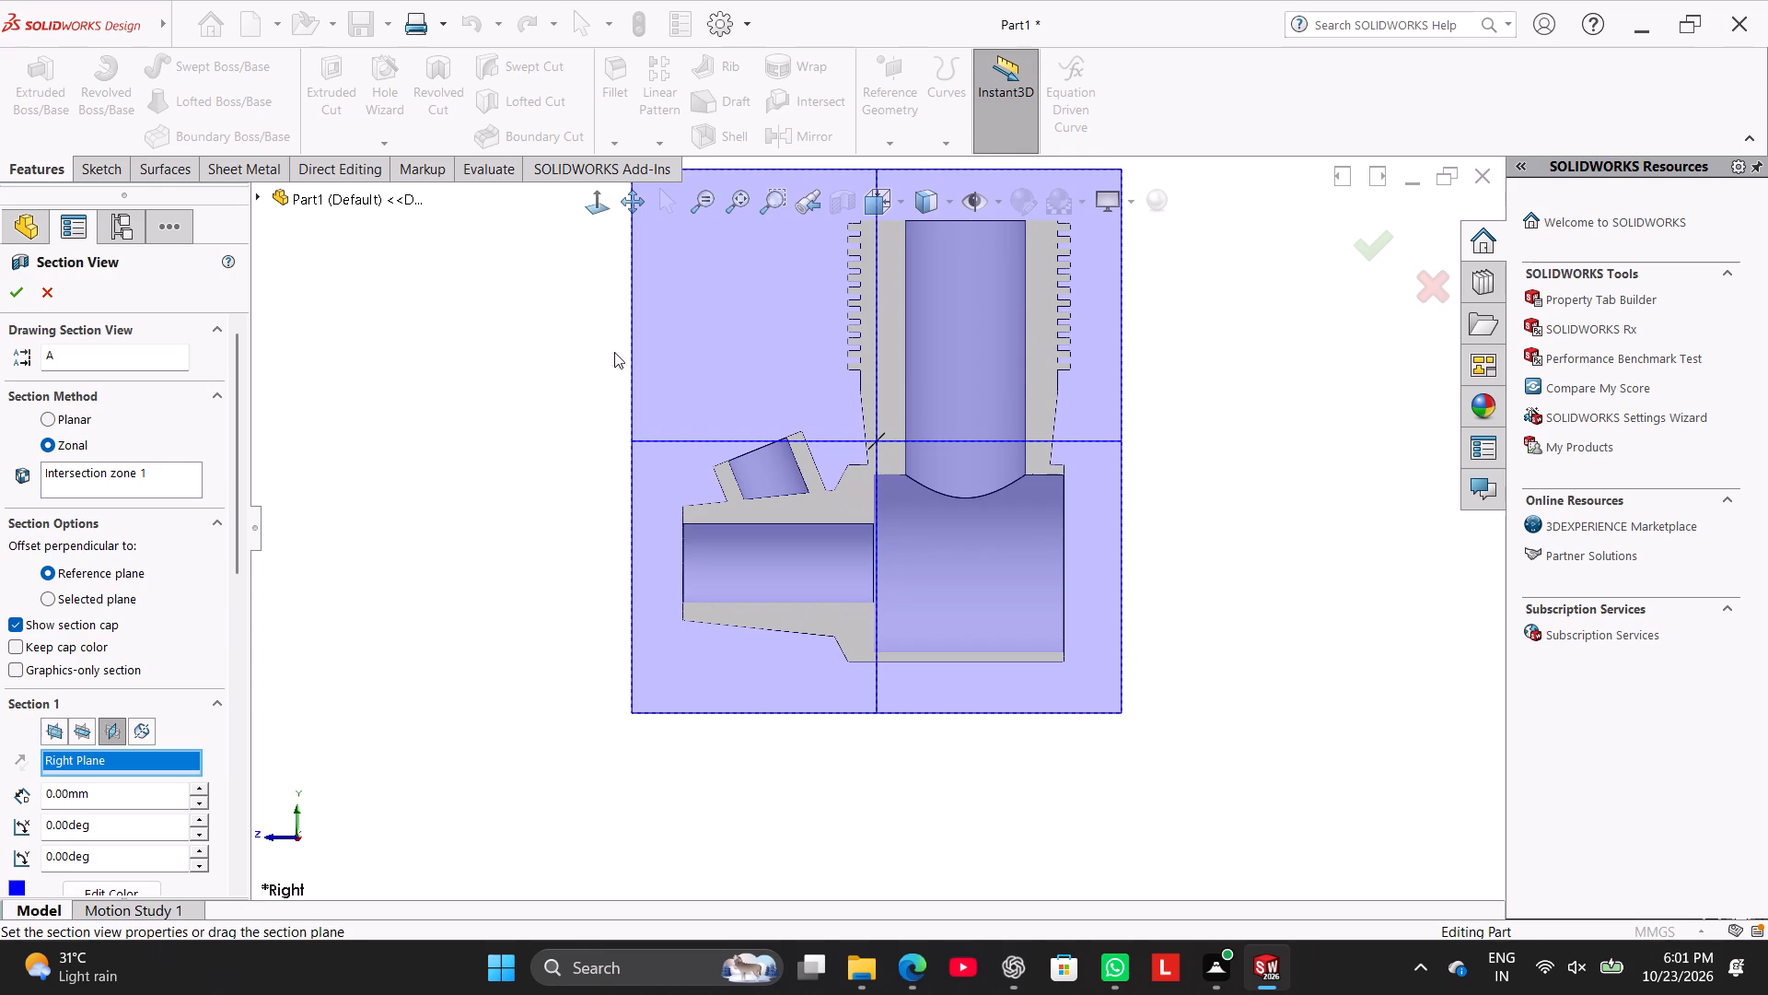
click(1207, 441)
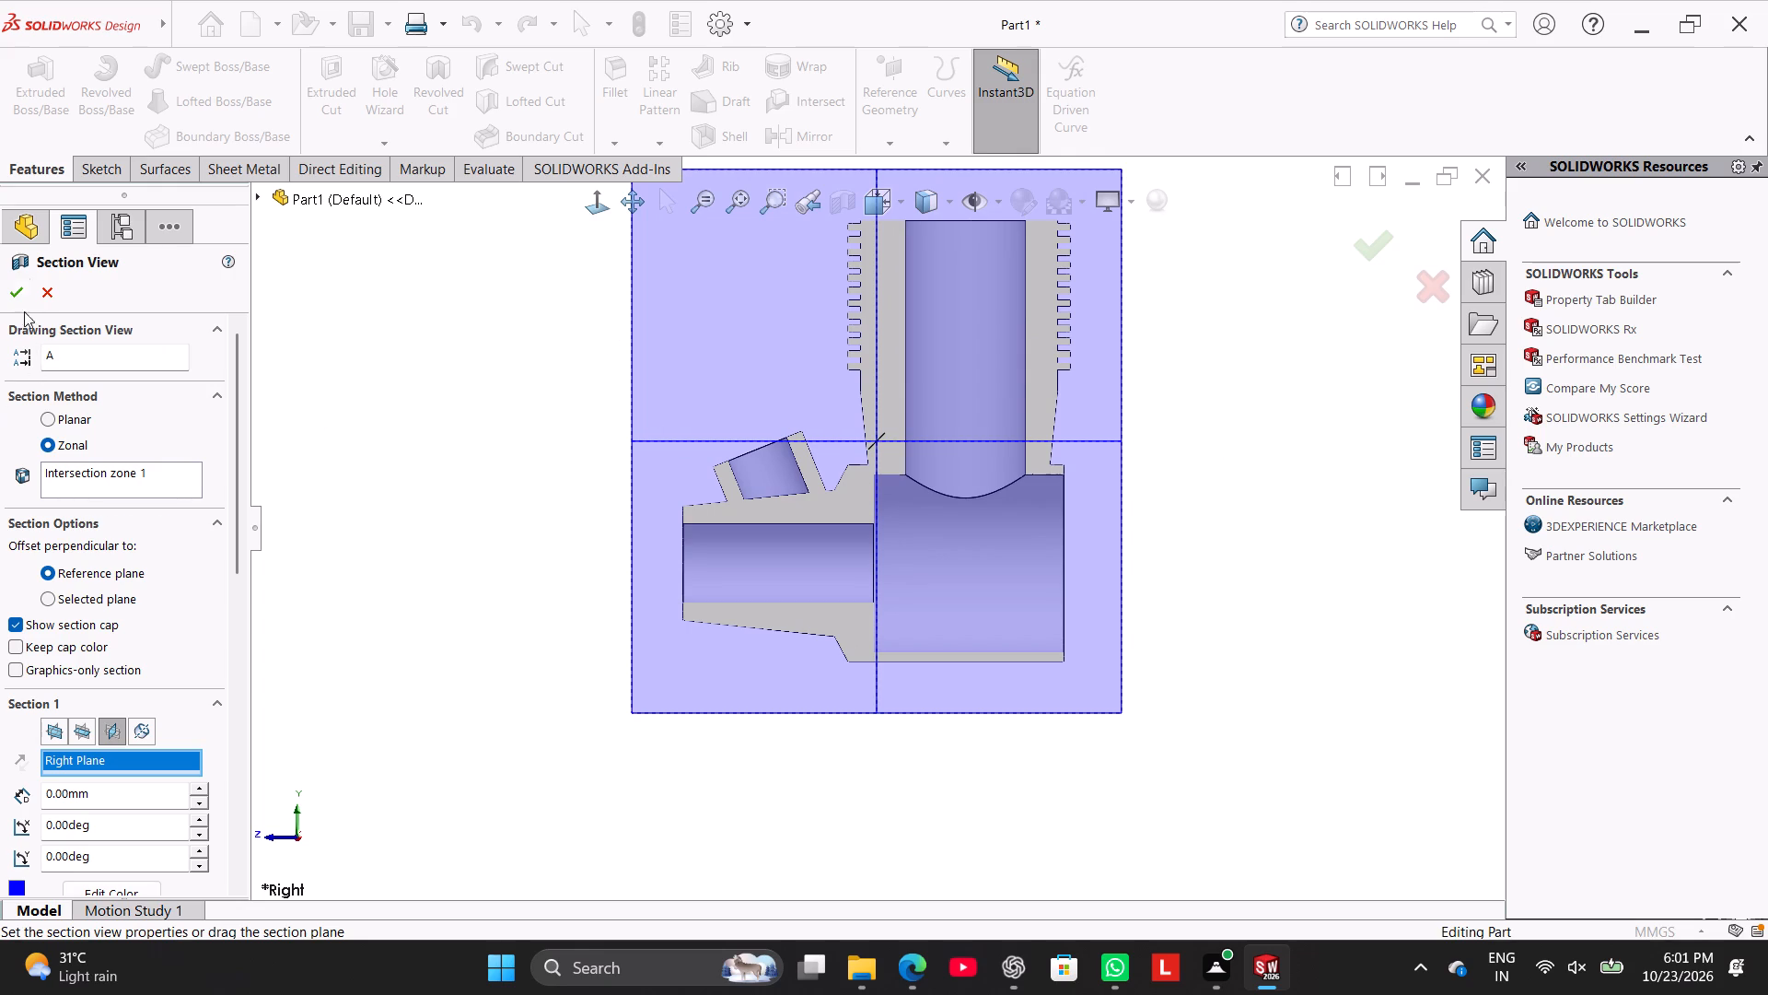
click(21, 298)
scroll(898, 527, down, 2)
scroll(857, 575, up, 4)
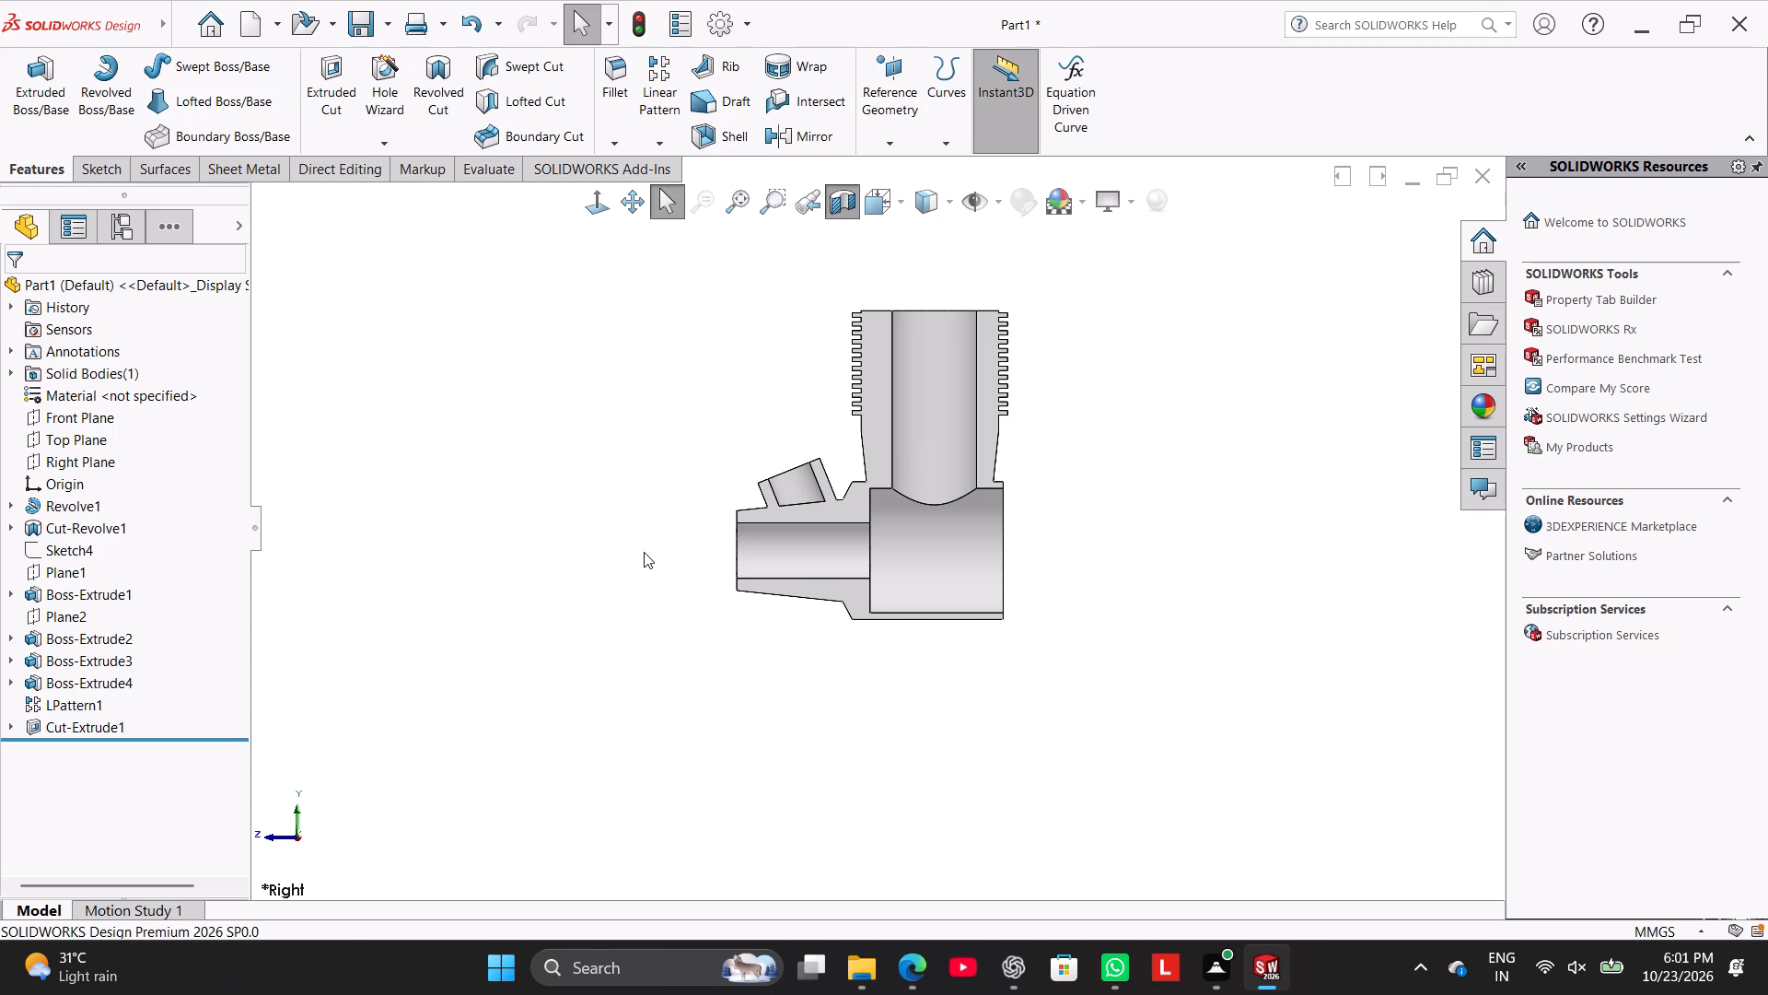
middle_drag(669, 570, 684, 586)
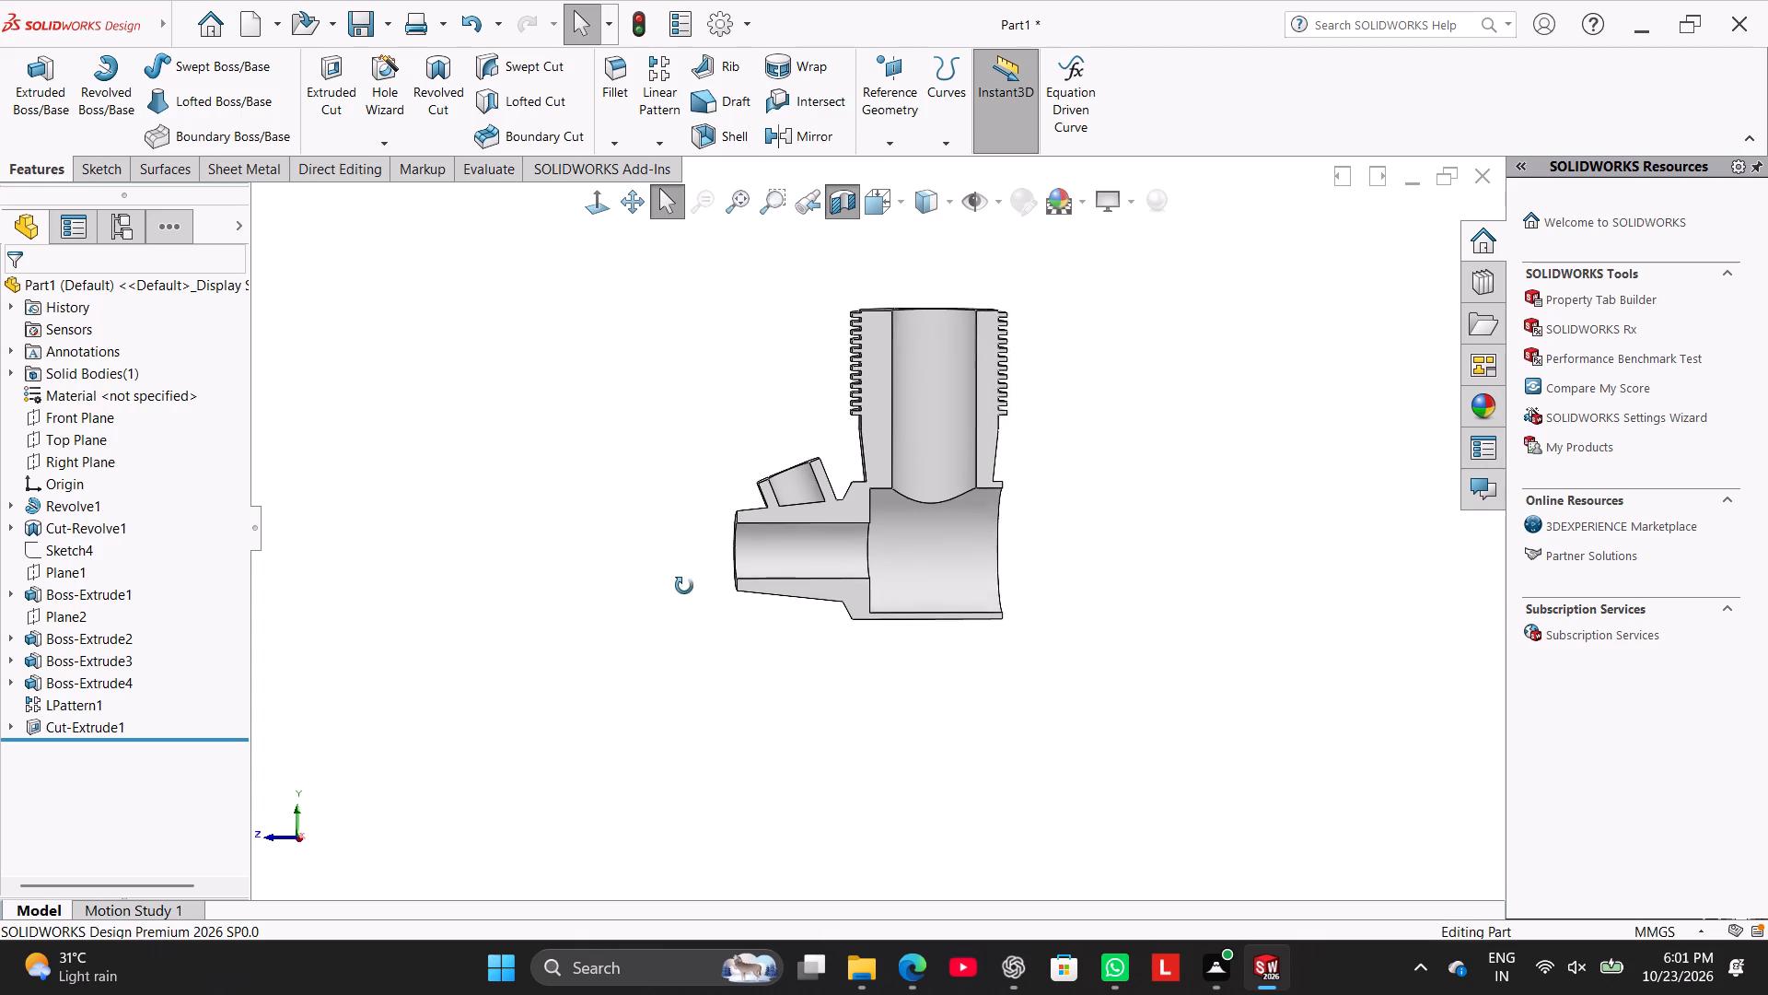
middle_drag(684, 586, 675, 525)
click(845, 198)
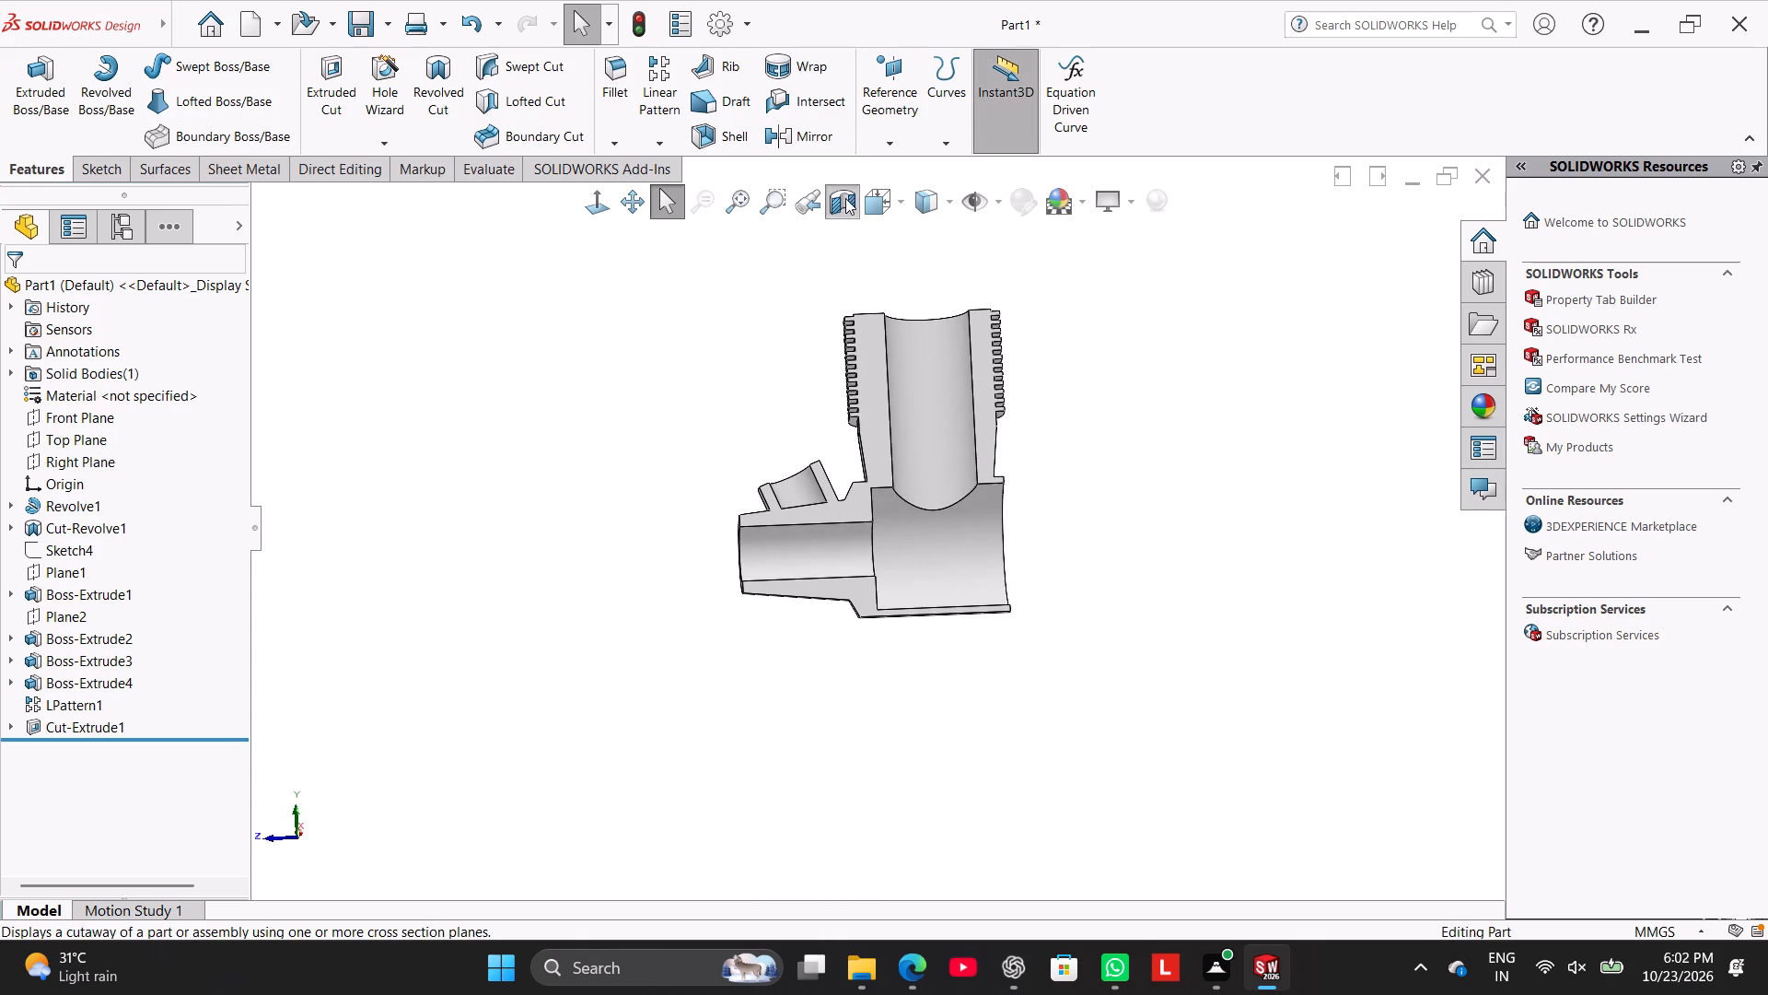
right_drag(638, 568, 743, 474)
click(529, 519)
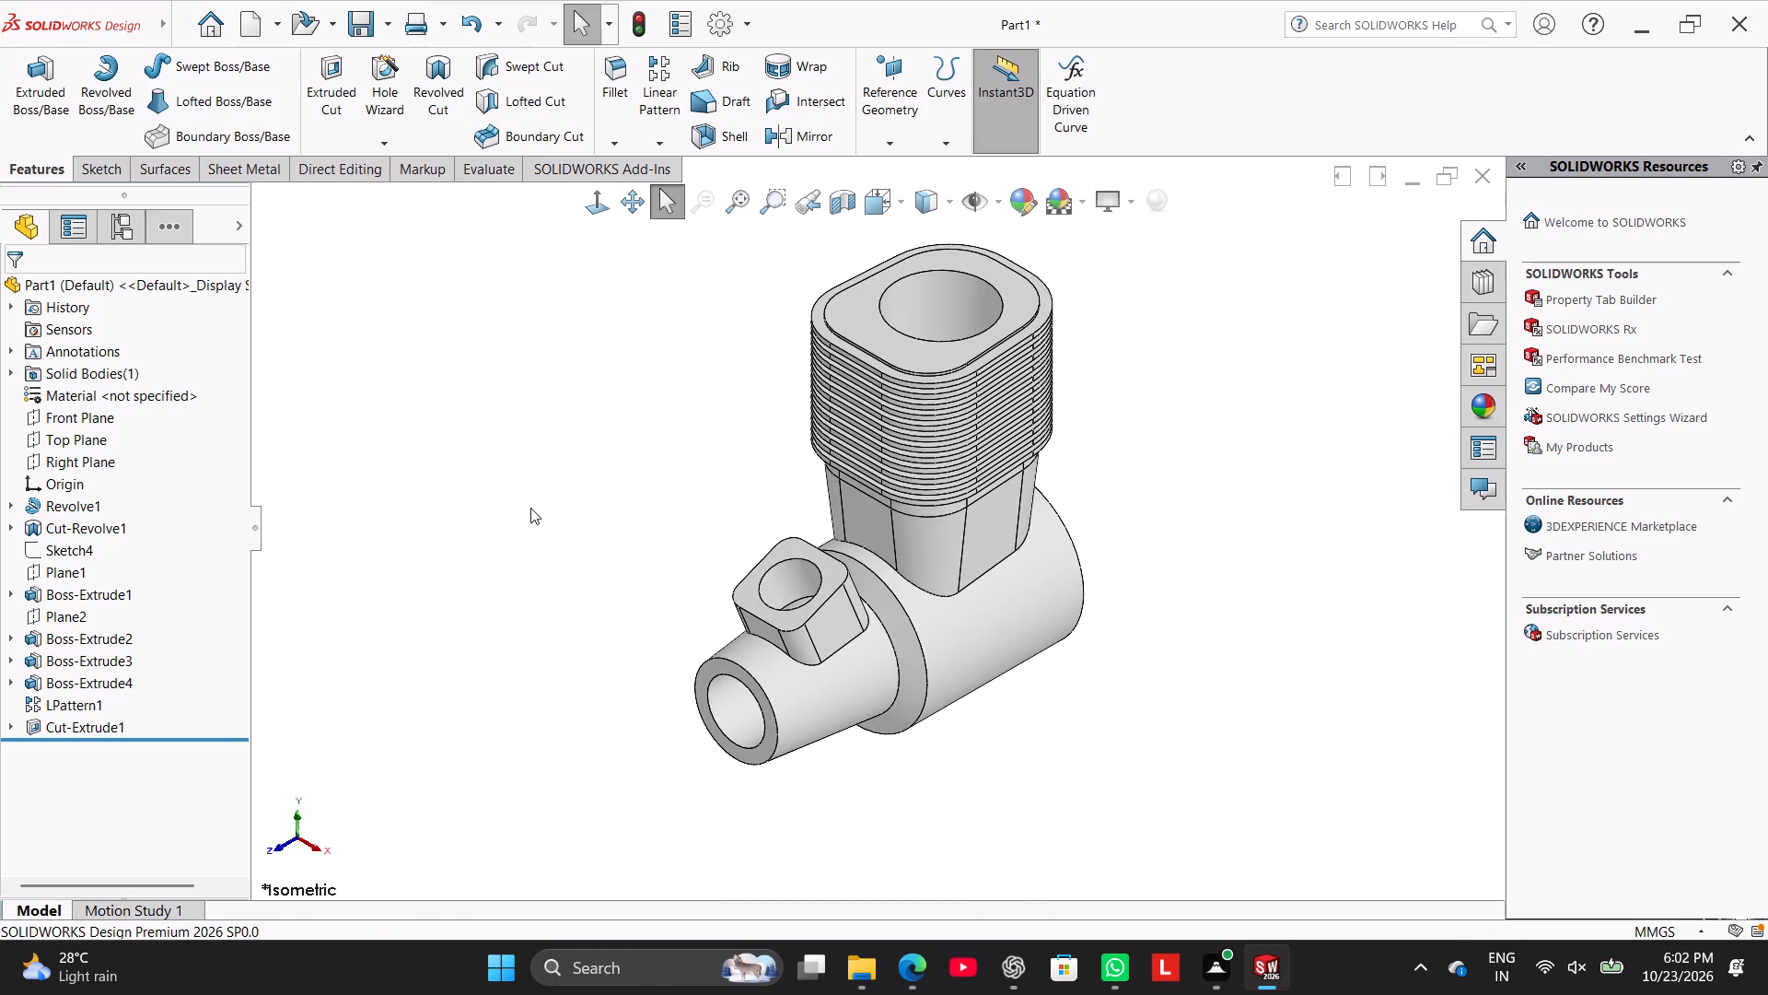
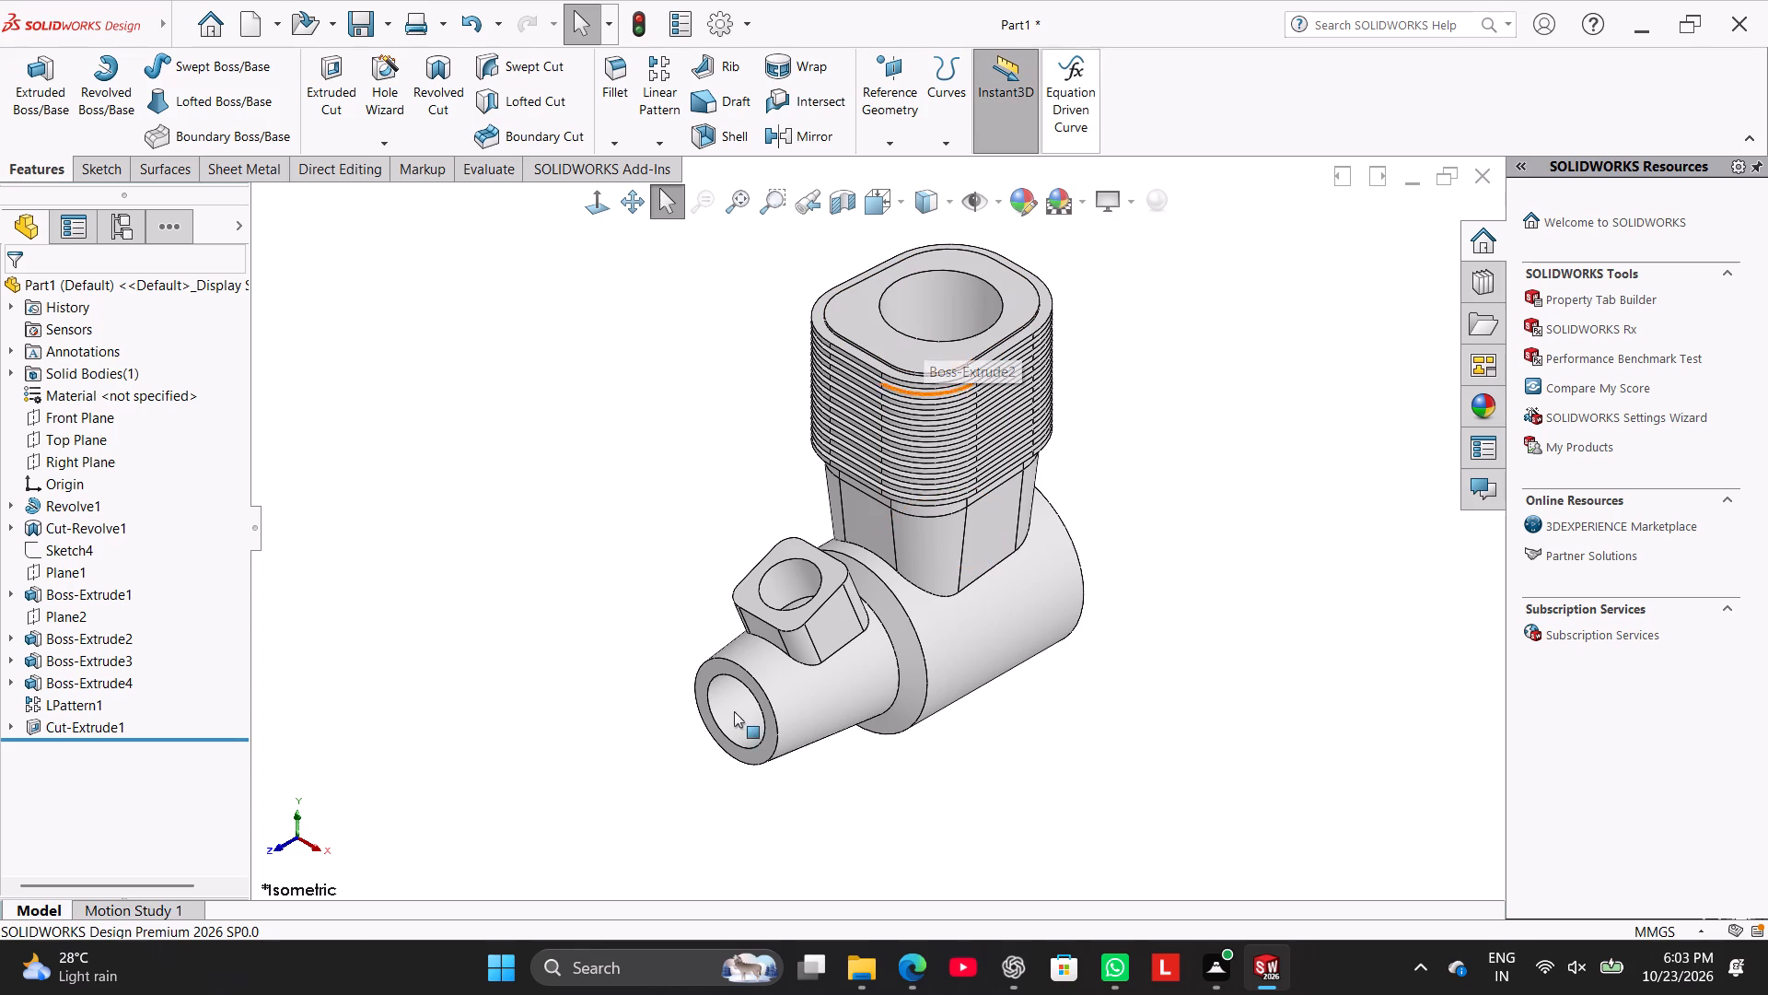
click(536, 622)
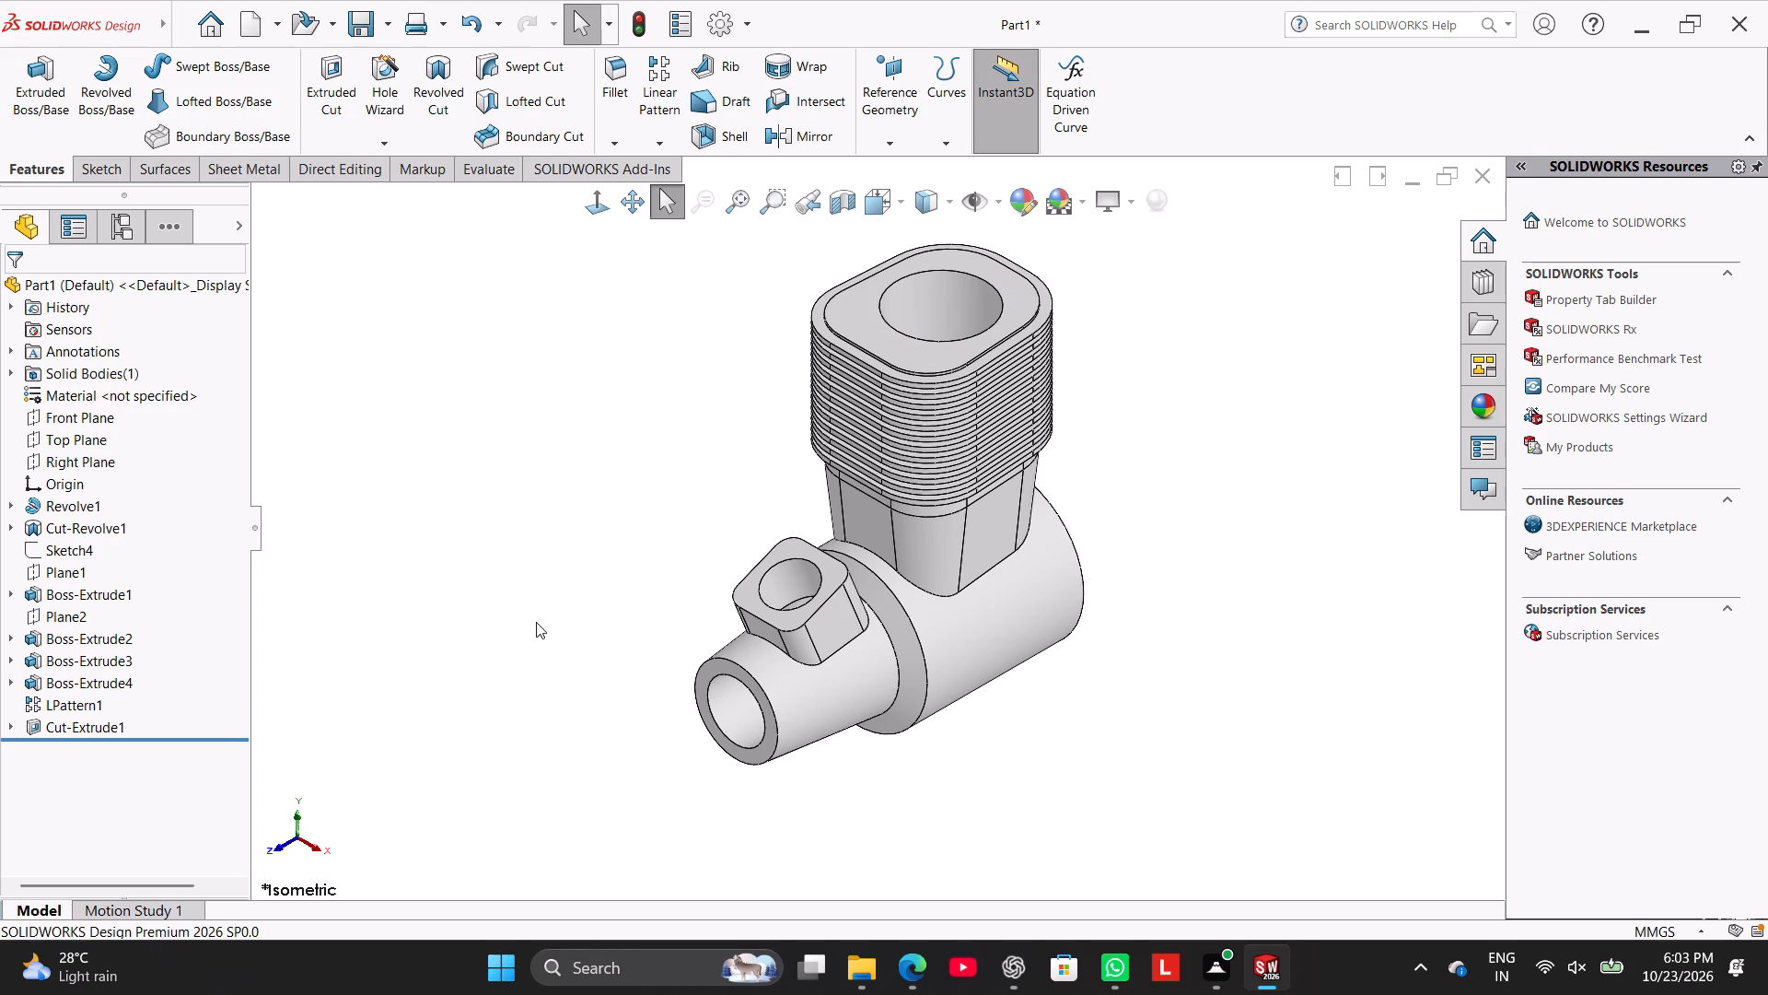
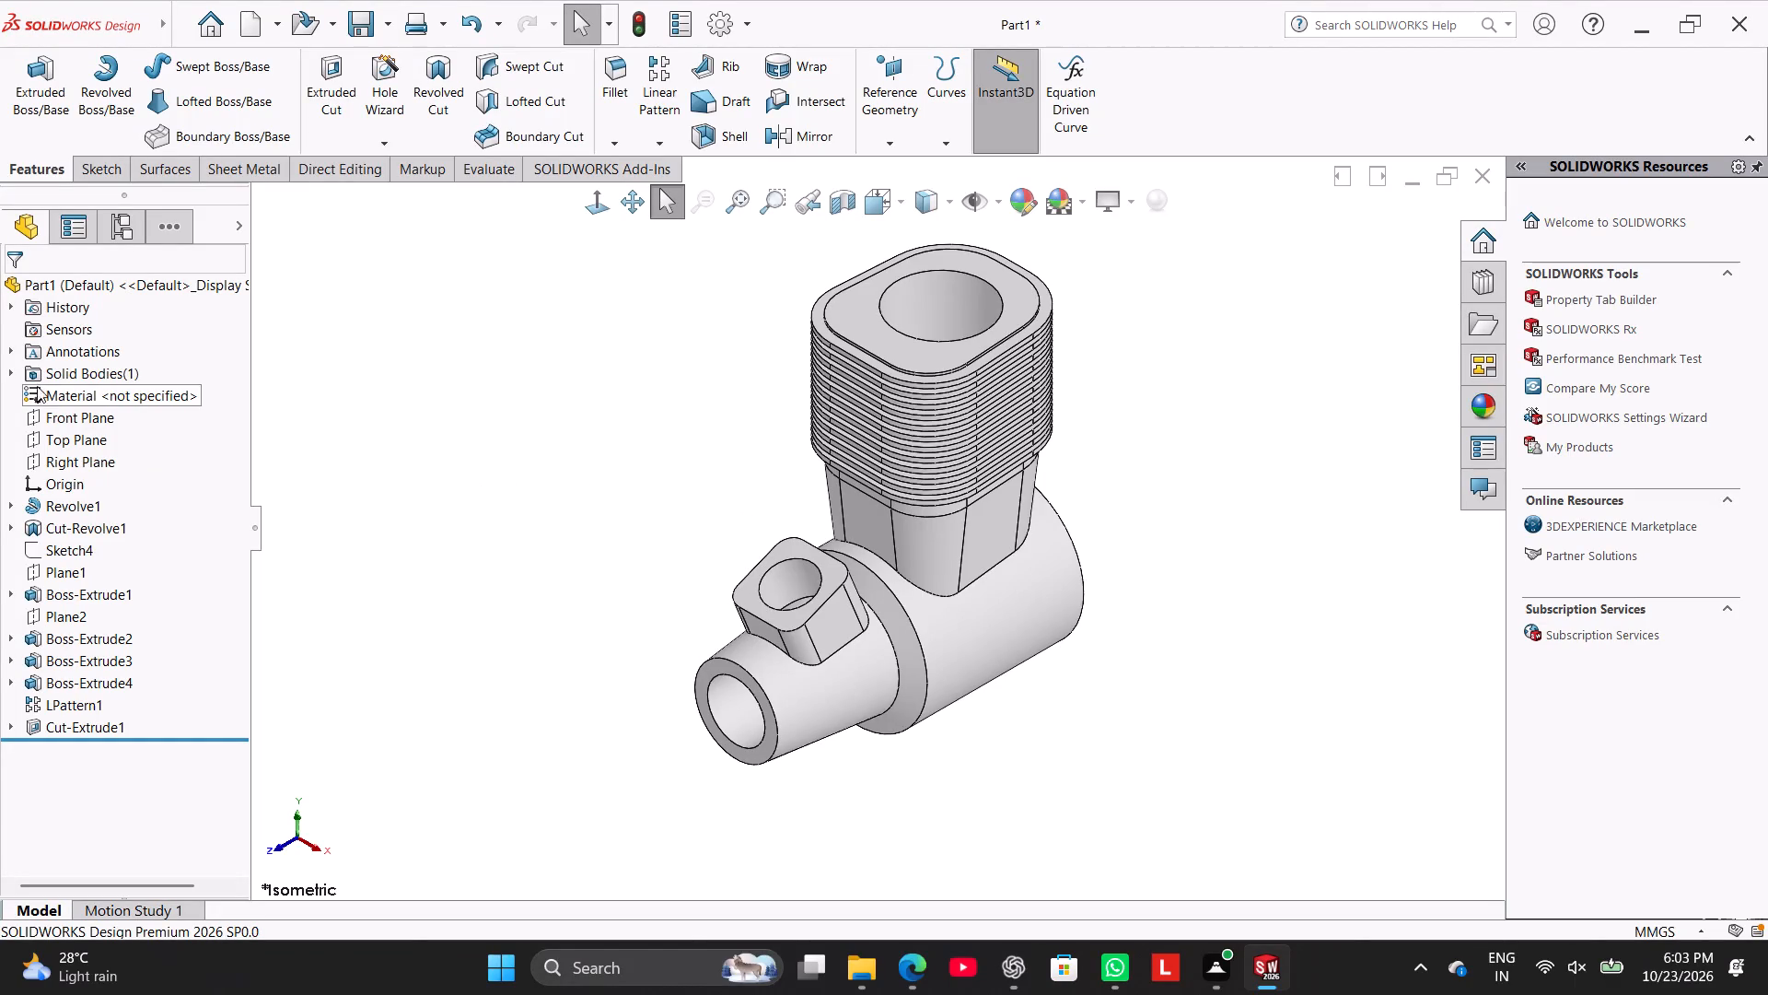
Start a new sketch on the Top Plane.
click(89, 433)
click(105, 409)
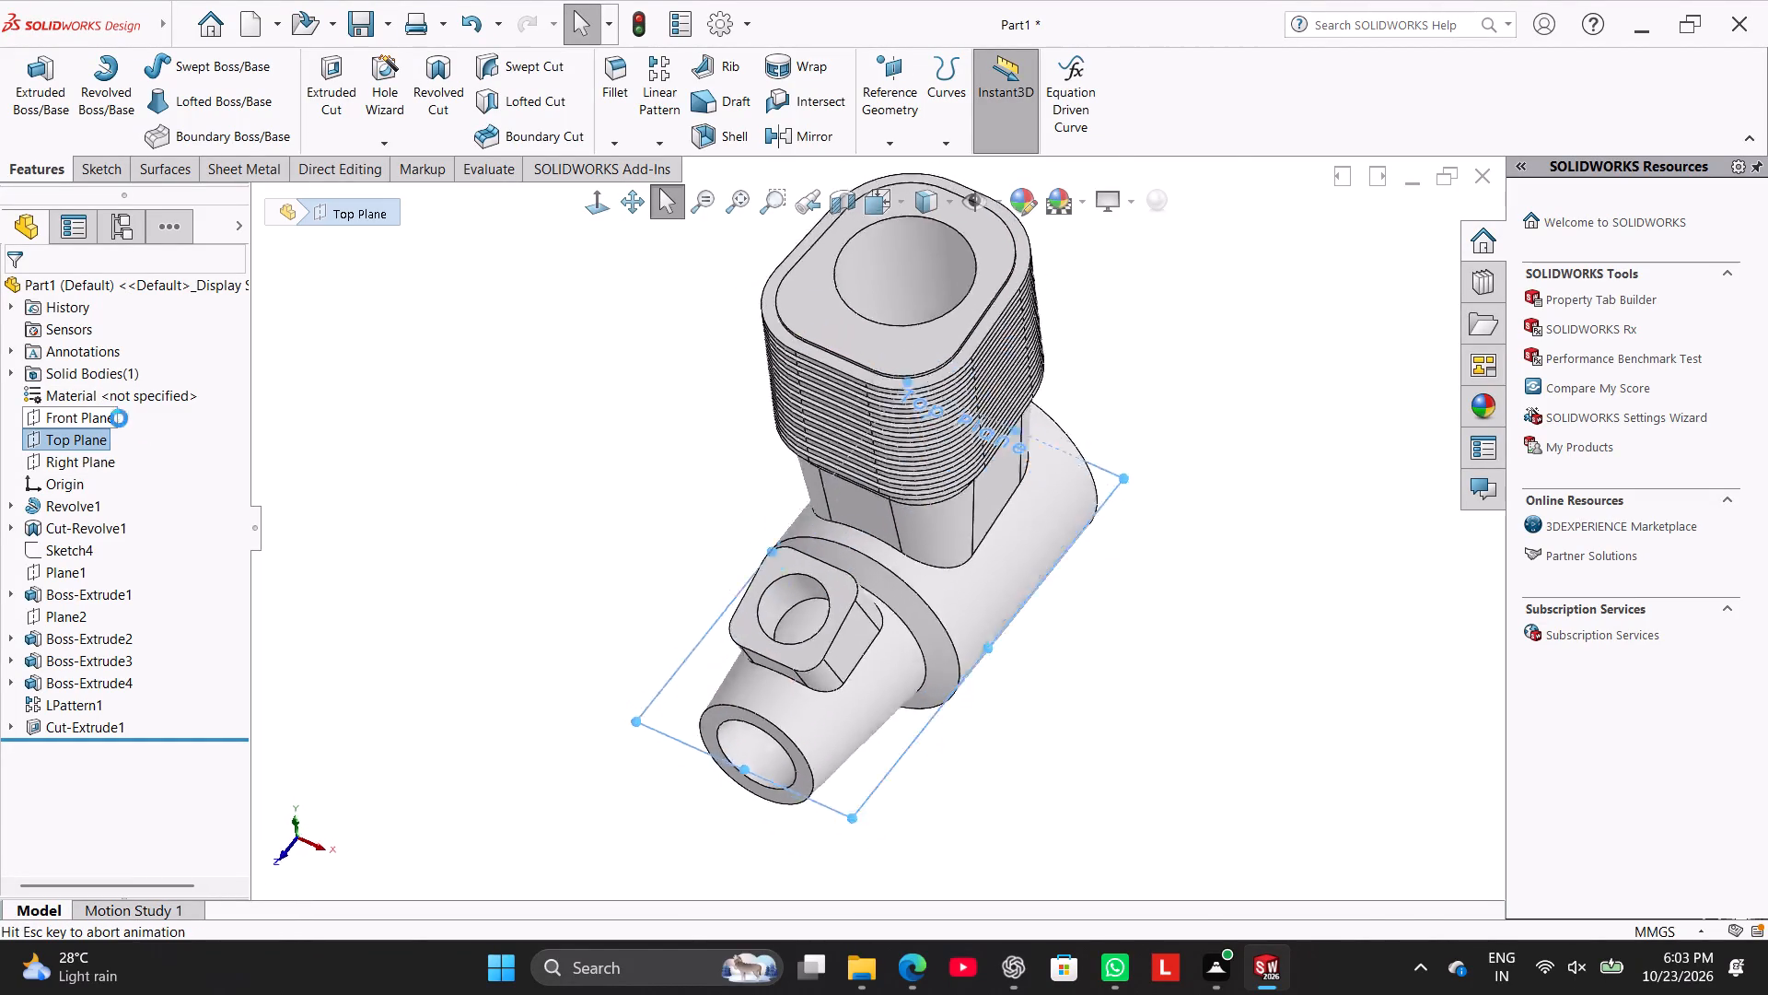
click(425, 405)
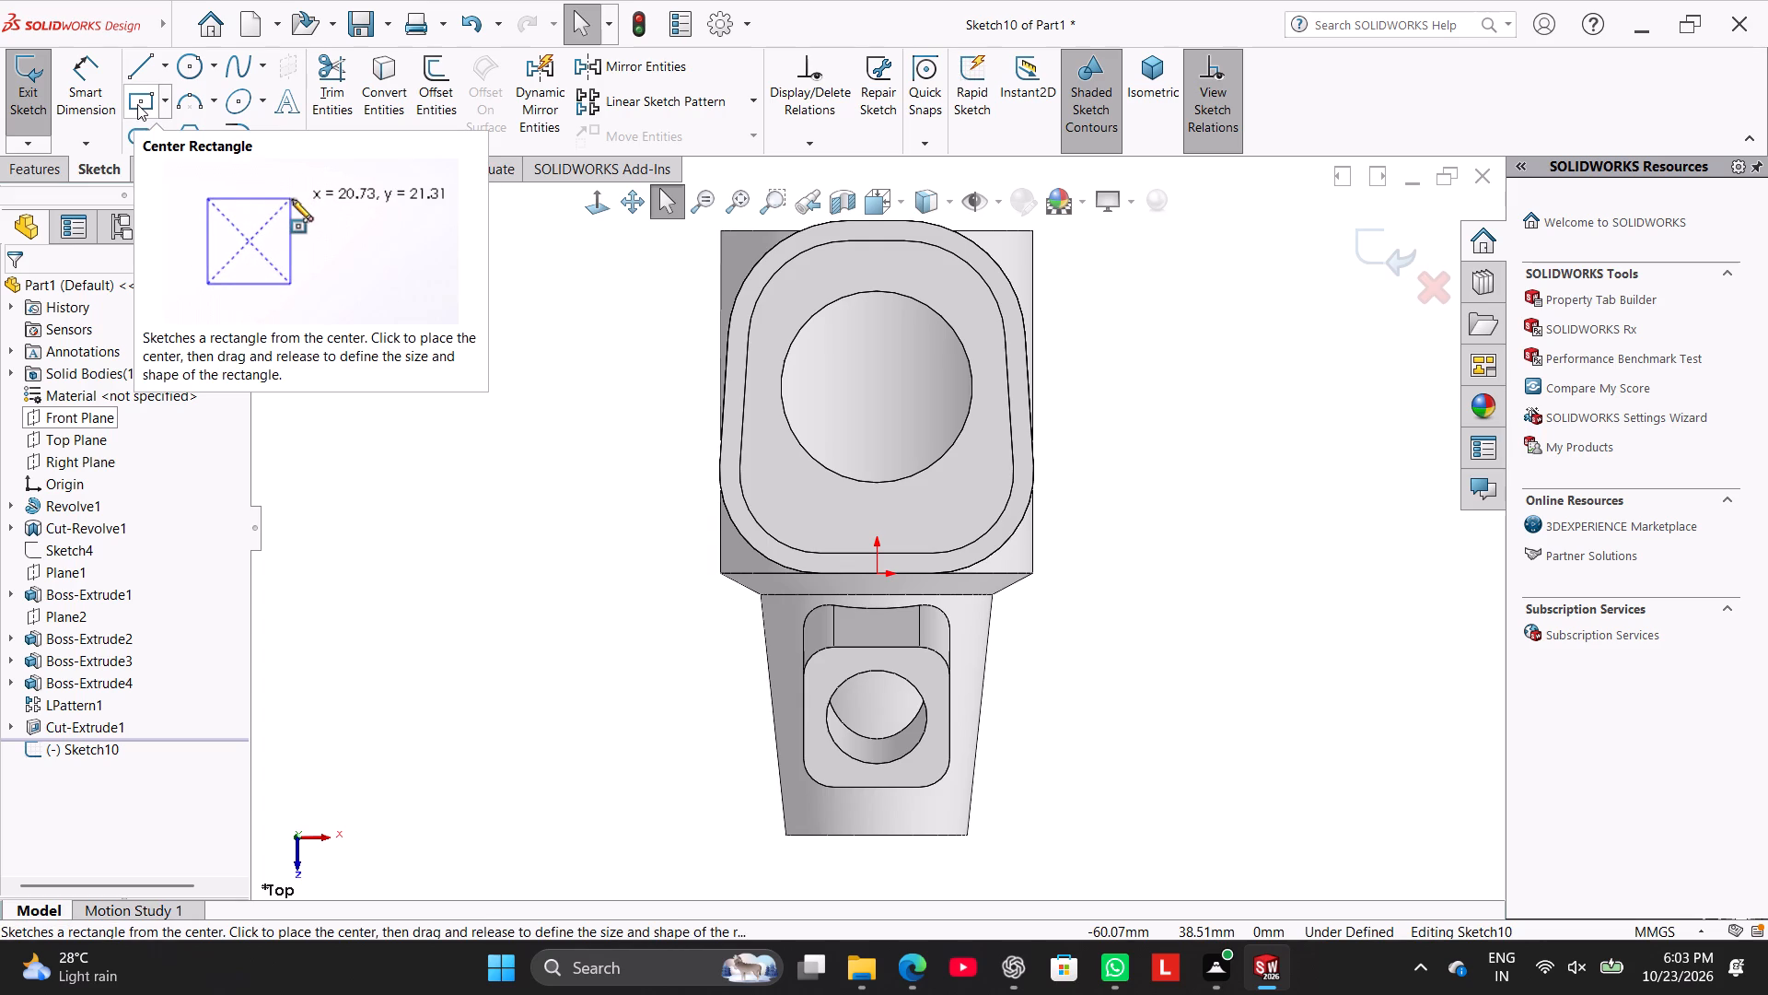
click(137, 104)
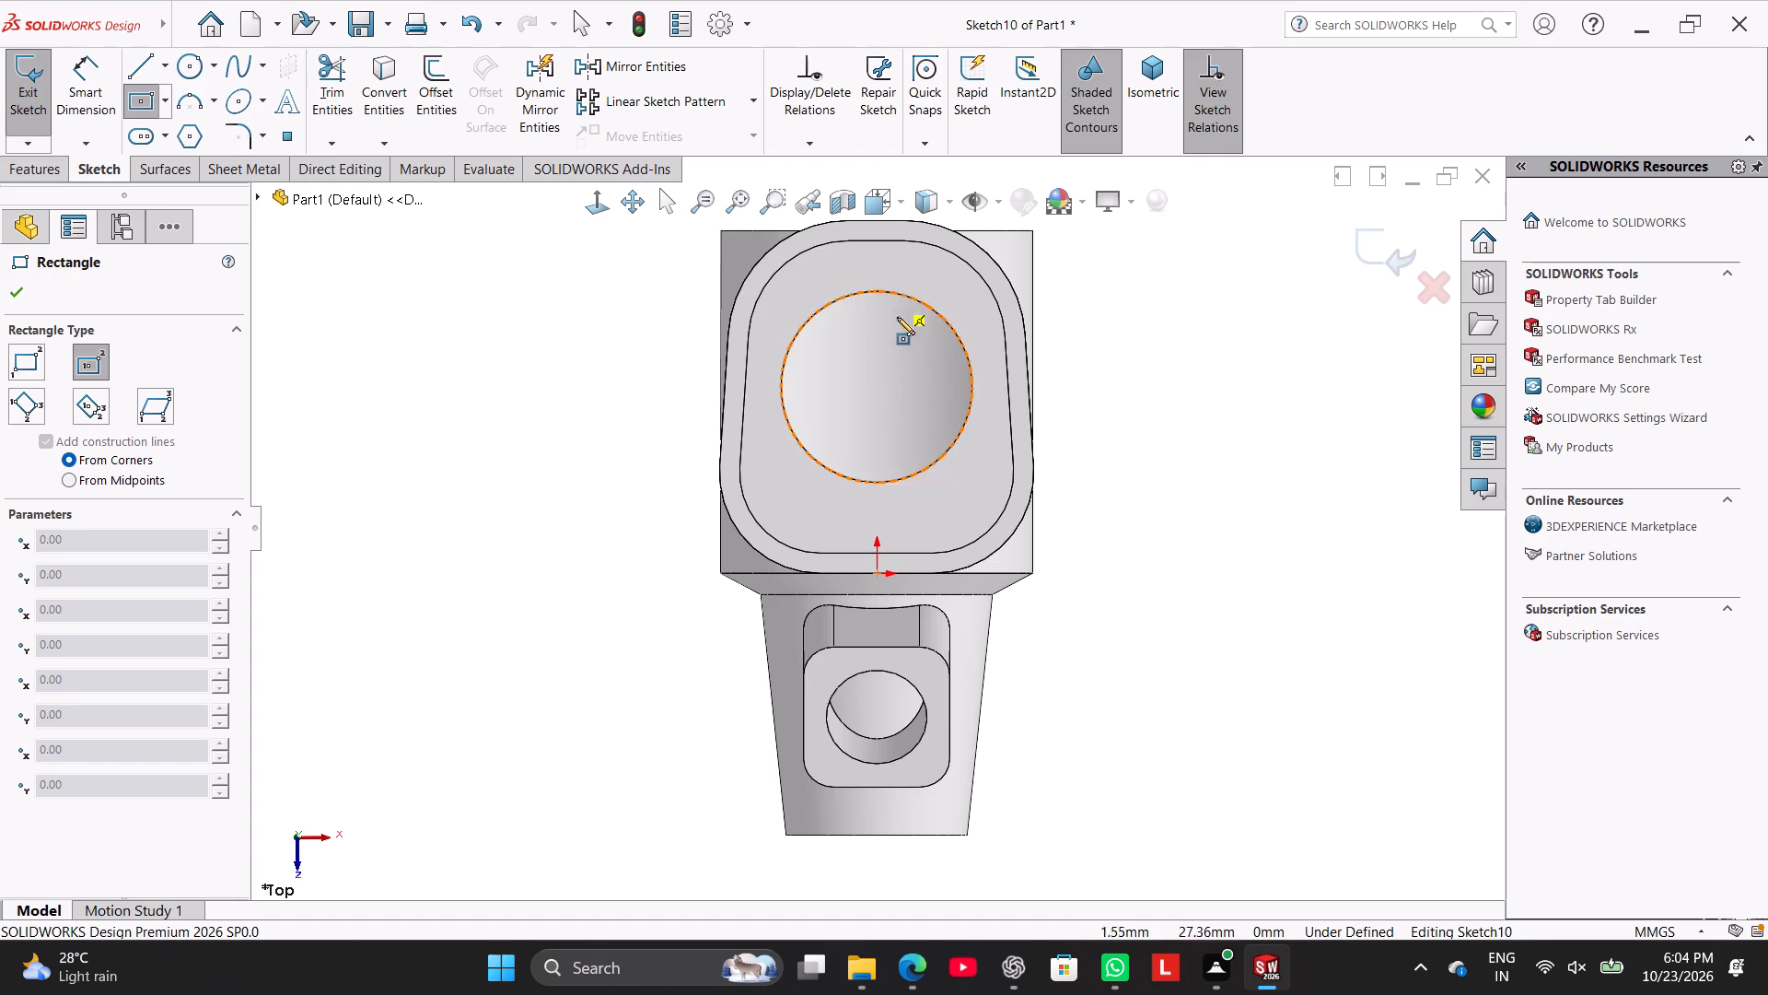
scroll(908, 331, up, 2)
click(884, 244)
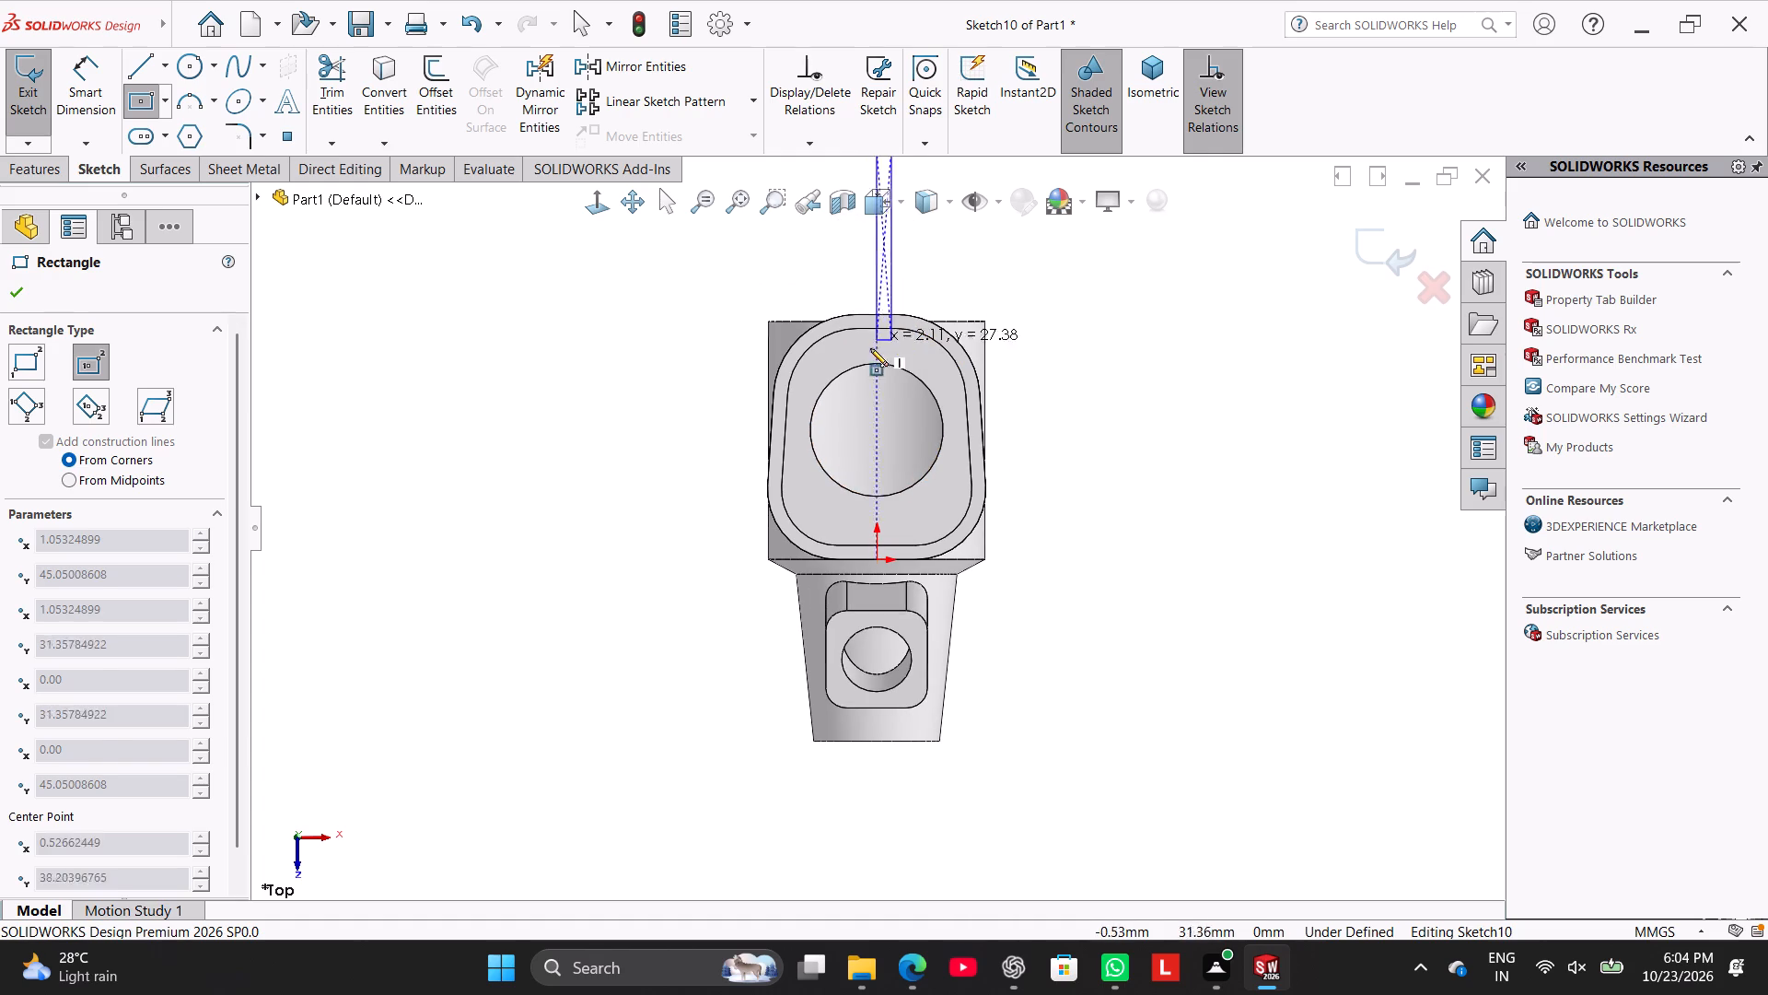
Sketch a corner rectangle to one side of the part, with its inner side running vertically through the origin, and exit the sketch.
click(165, 94)
click(180, 135)
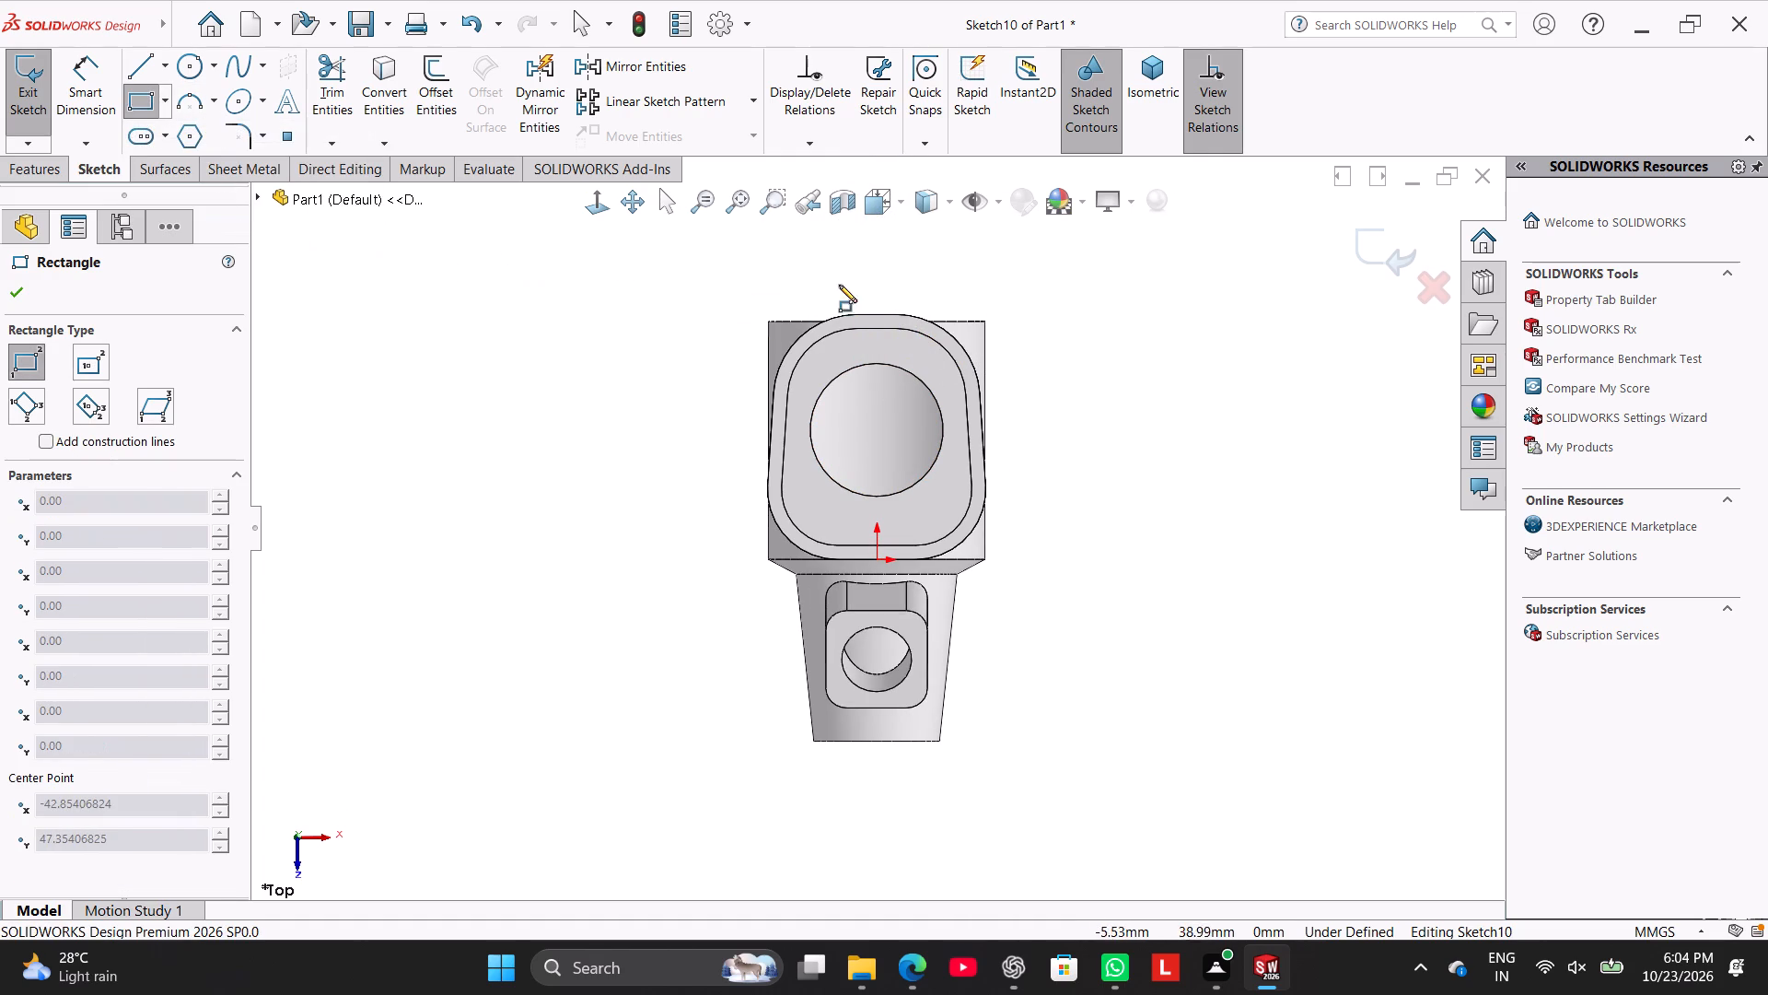
click(878, 259)
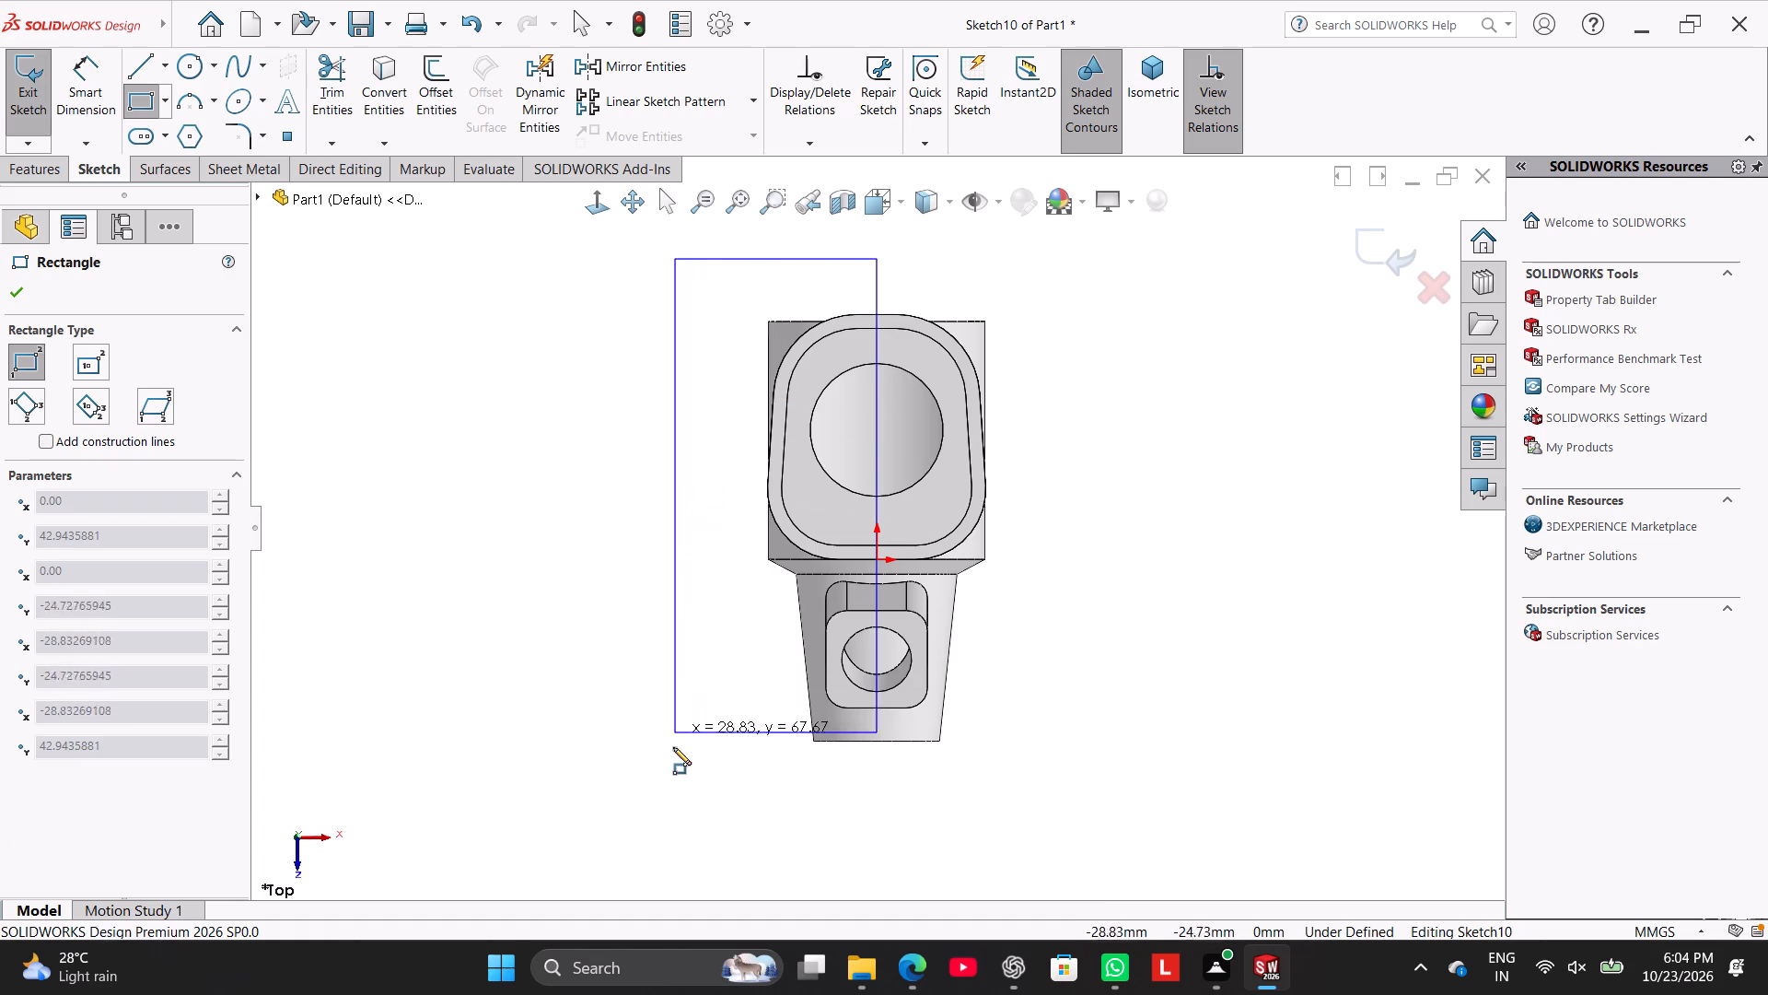
click(628, 701)
middle_drag(506, 691, 435, 434)
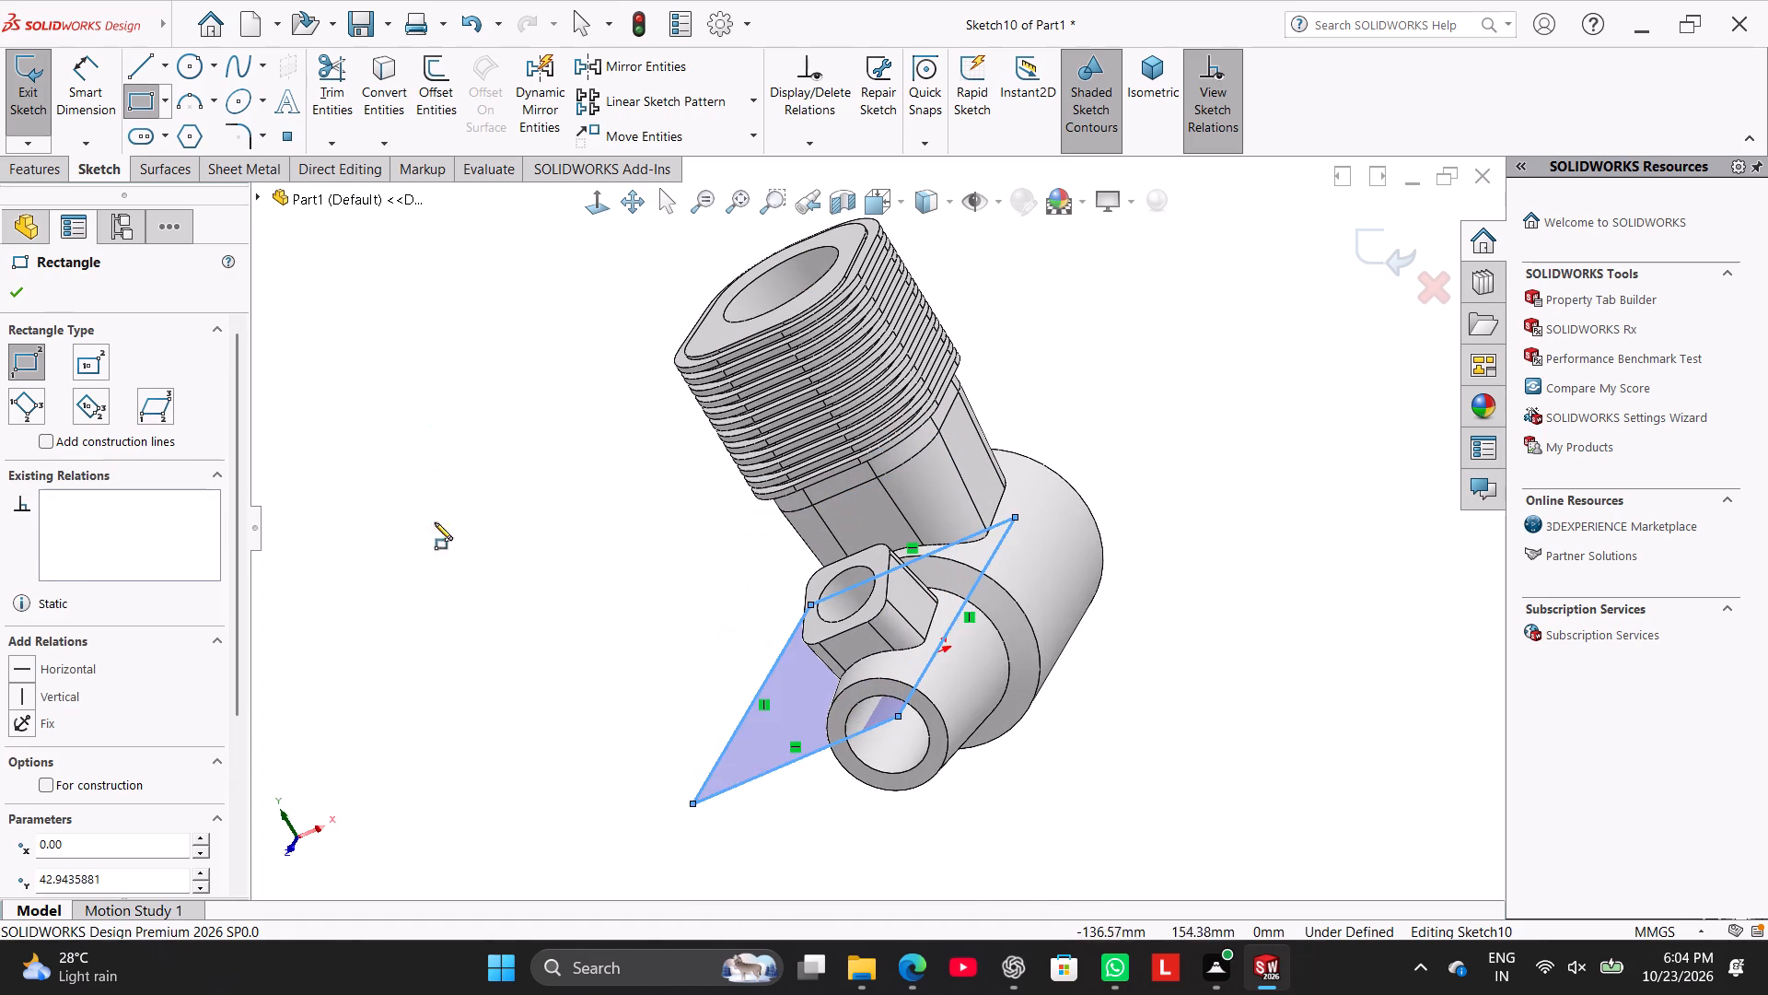
right_drag(449, 569, 567, 470)
right_drag(490, 556, 624, 376)
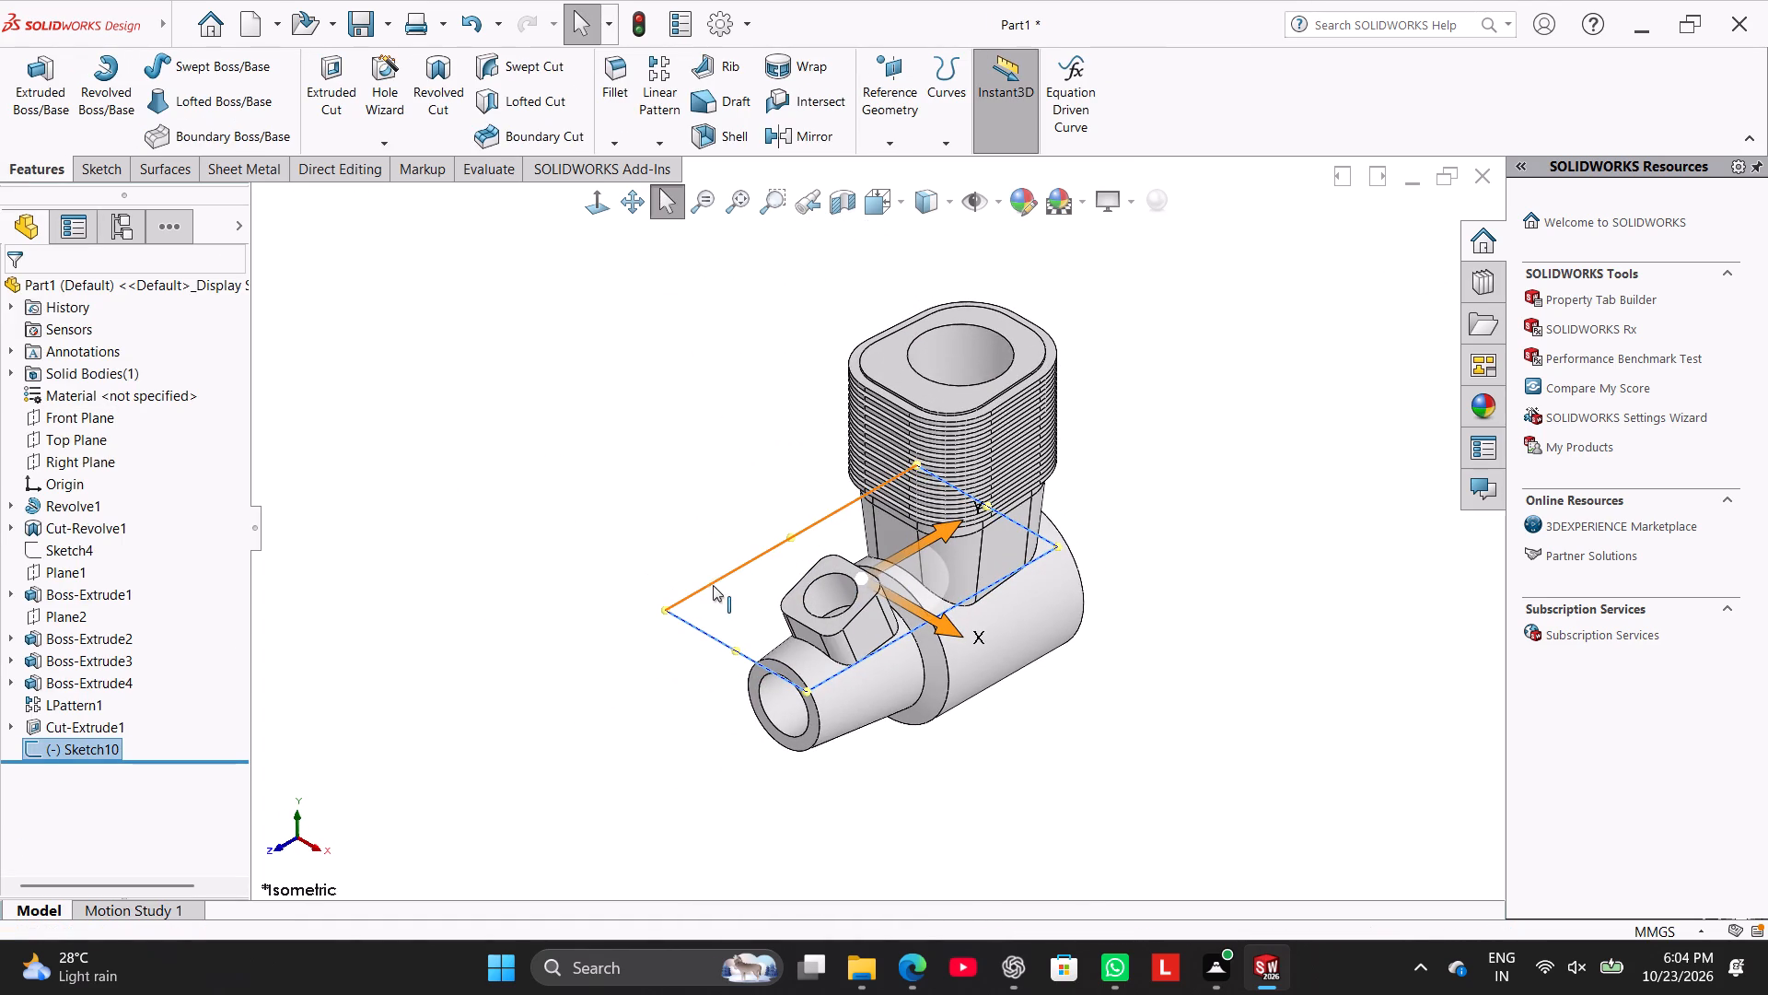
Reopen the rectangle sketch and move the rectangle's inner side outward from the part's centreline, just beyond the vertical boss's bore.
double_click(717, 584)
click(611, 539)
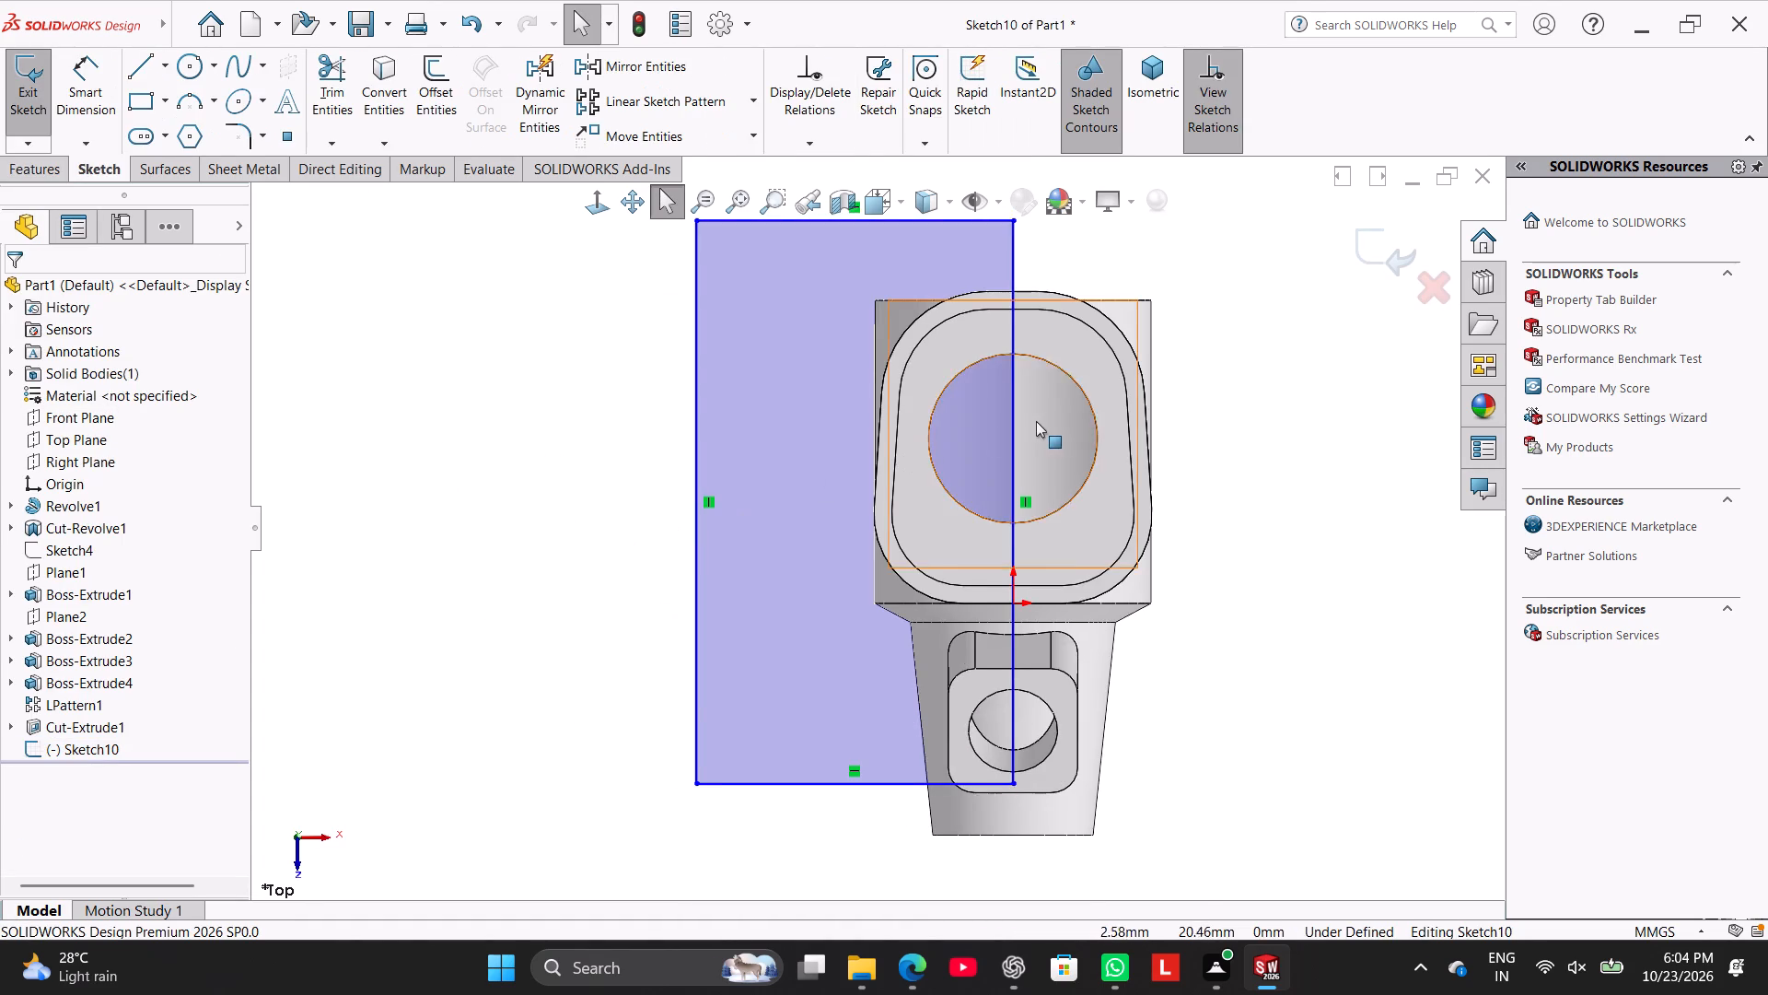
scroll(1039, 419, up, 1)
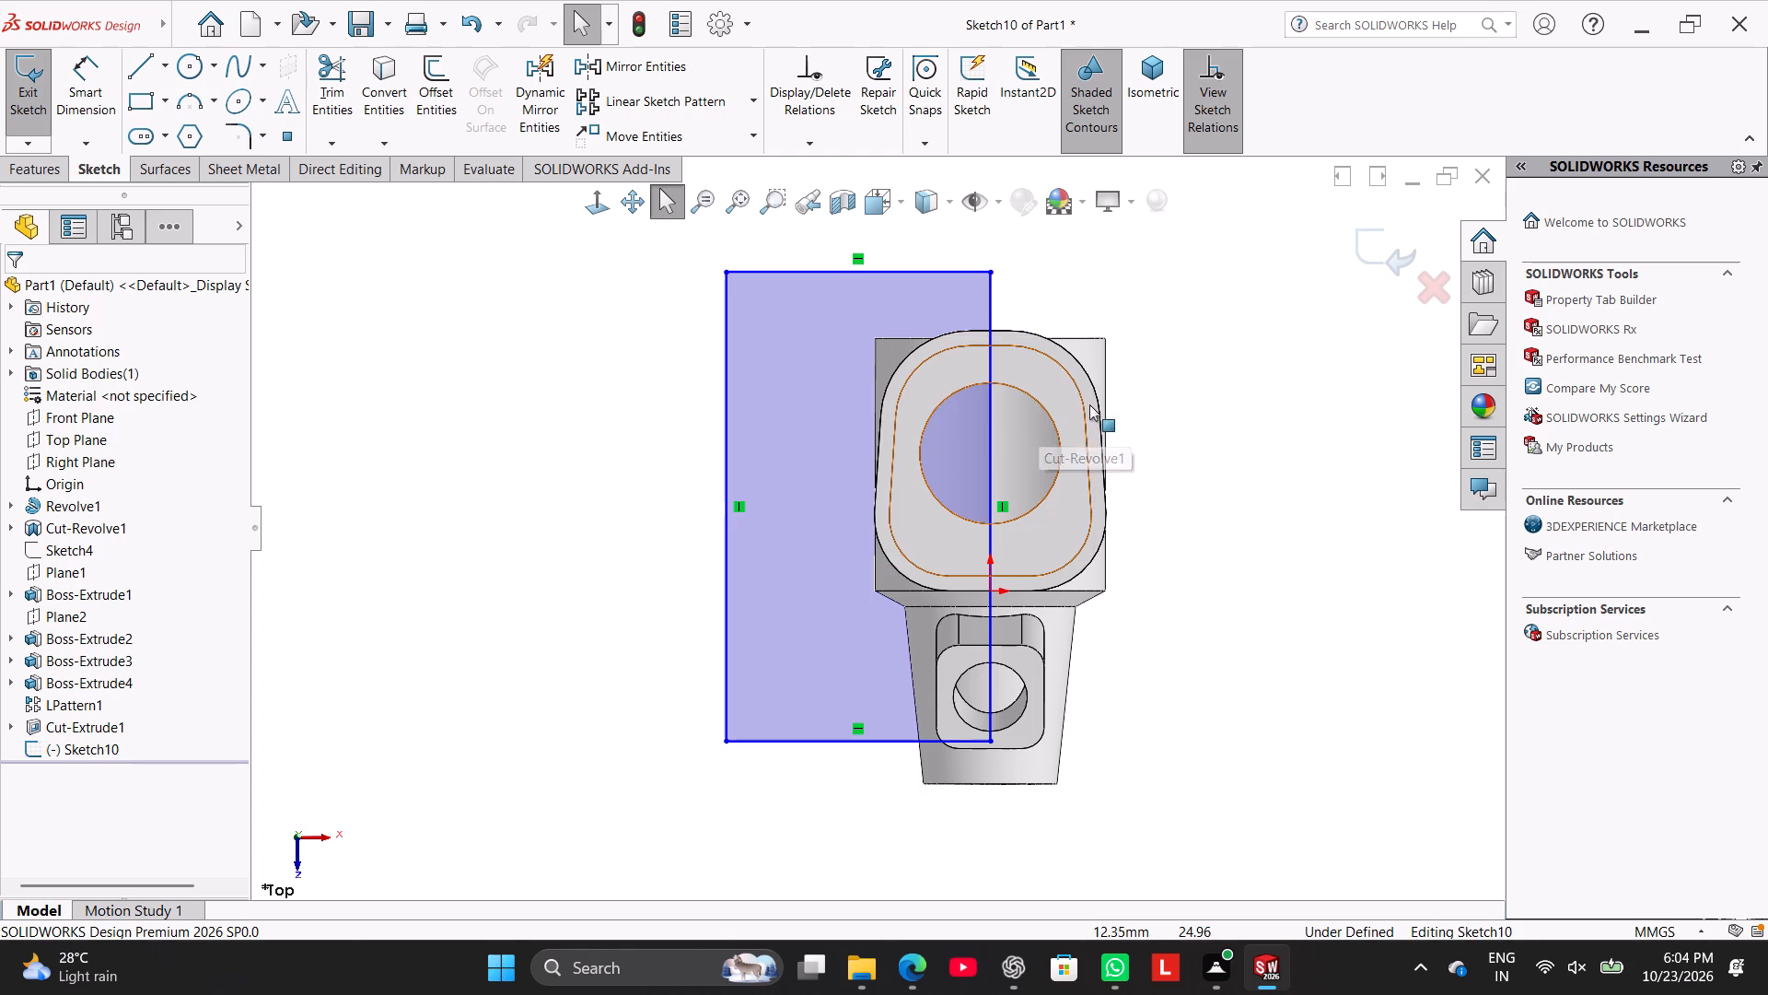
scroll(1099, 402, down, 1)
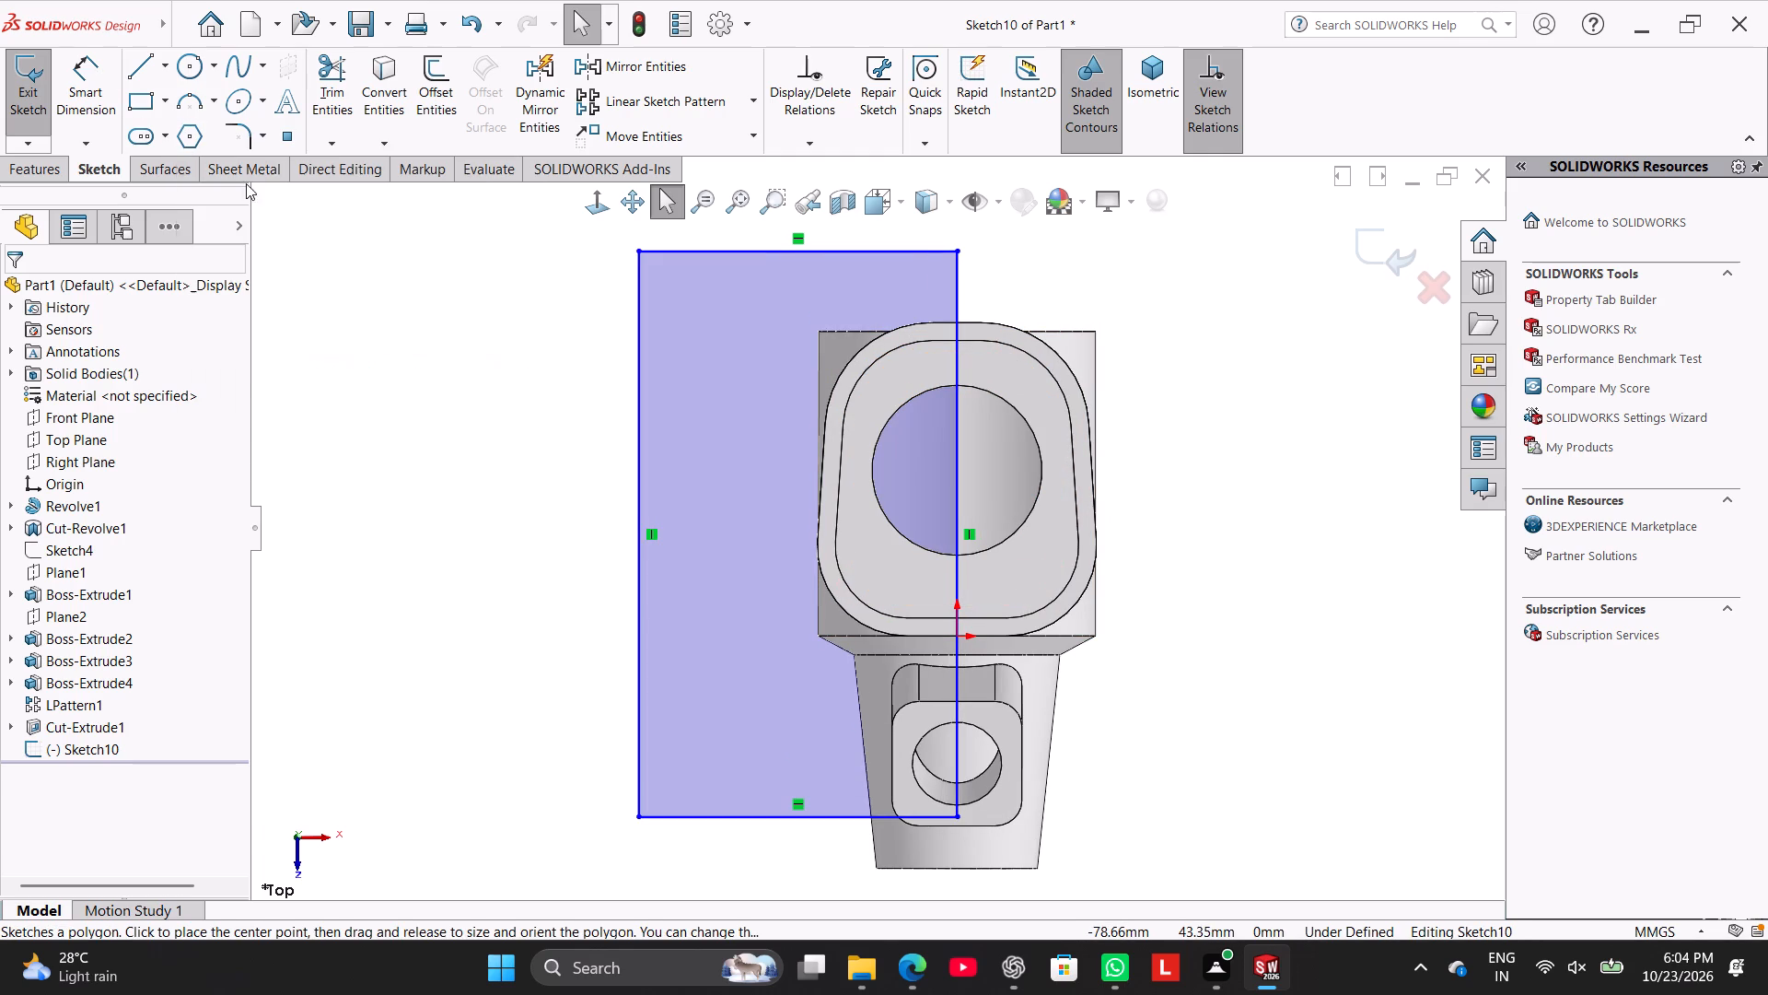
click(426, 557)
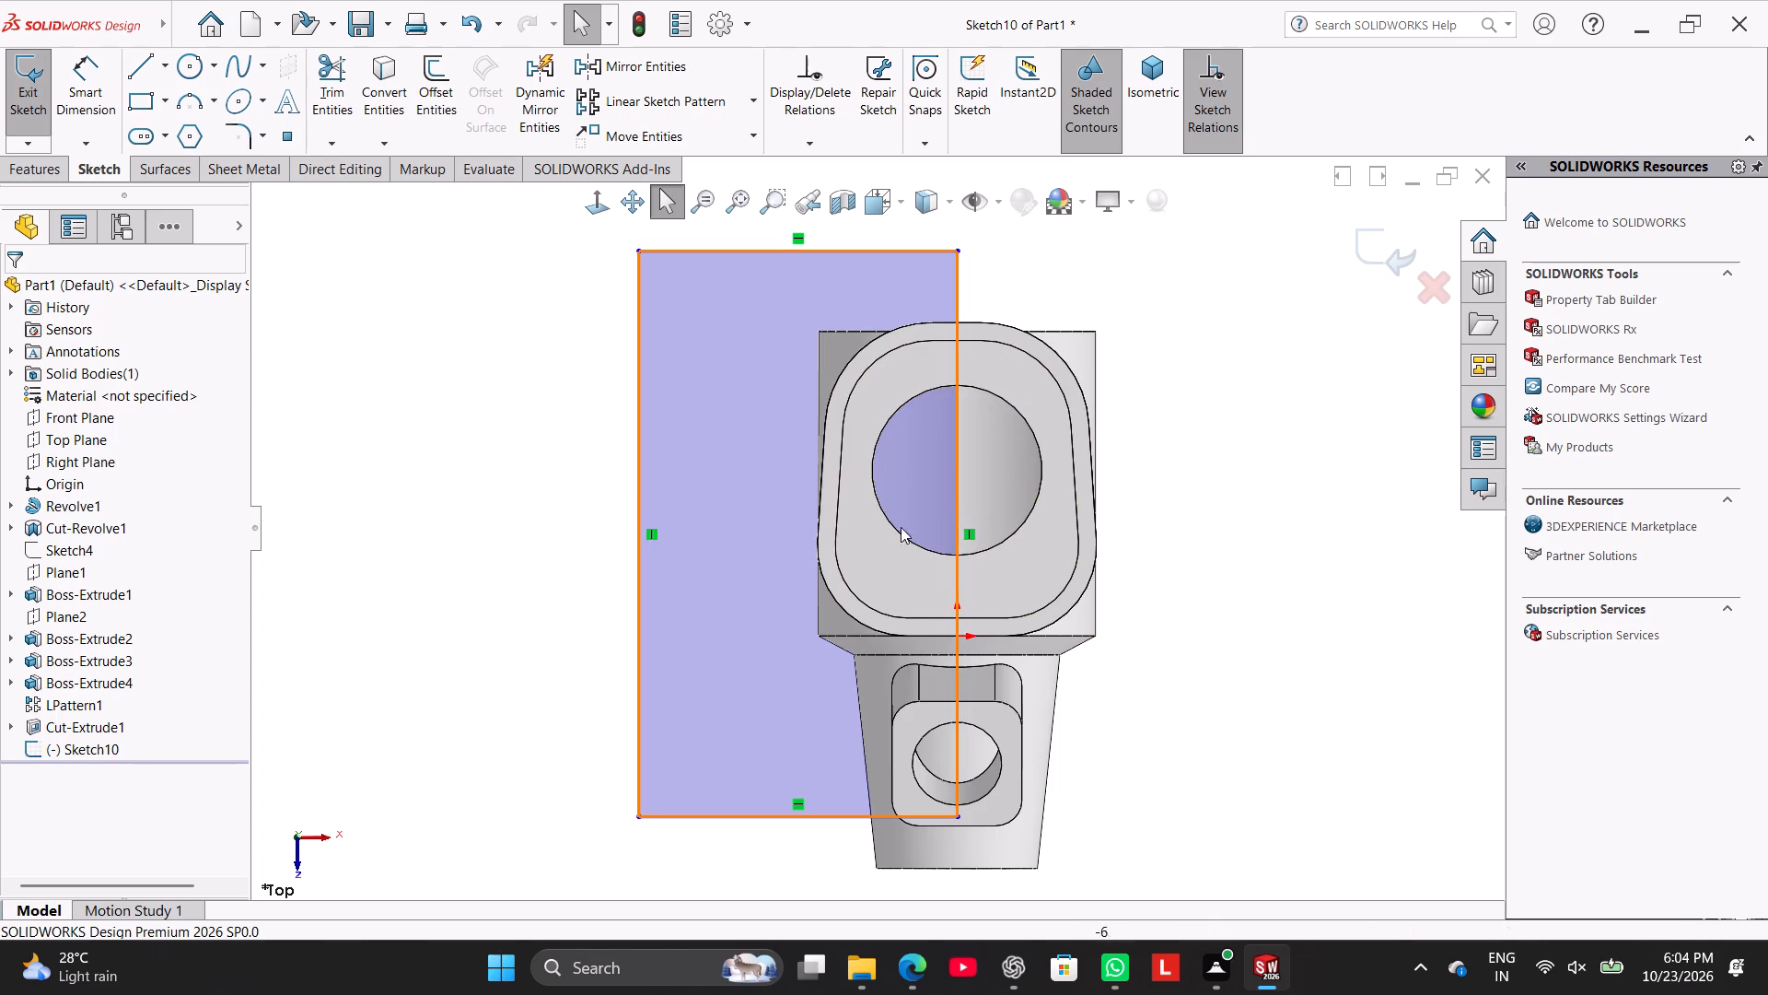
drag(959, 576, 948, 576)
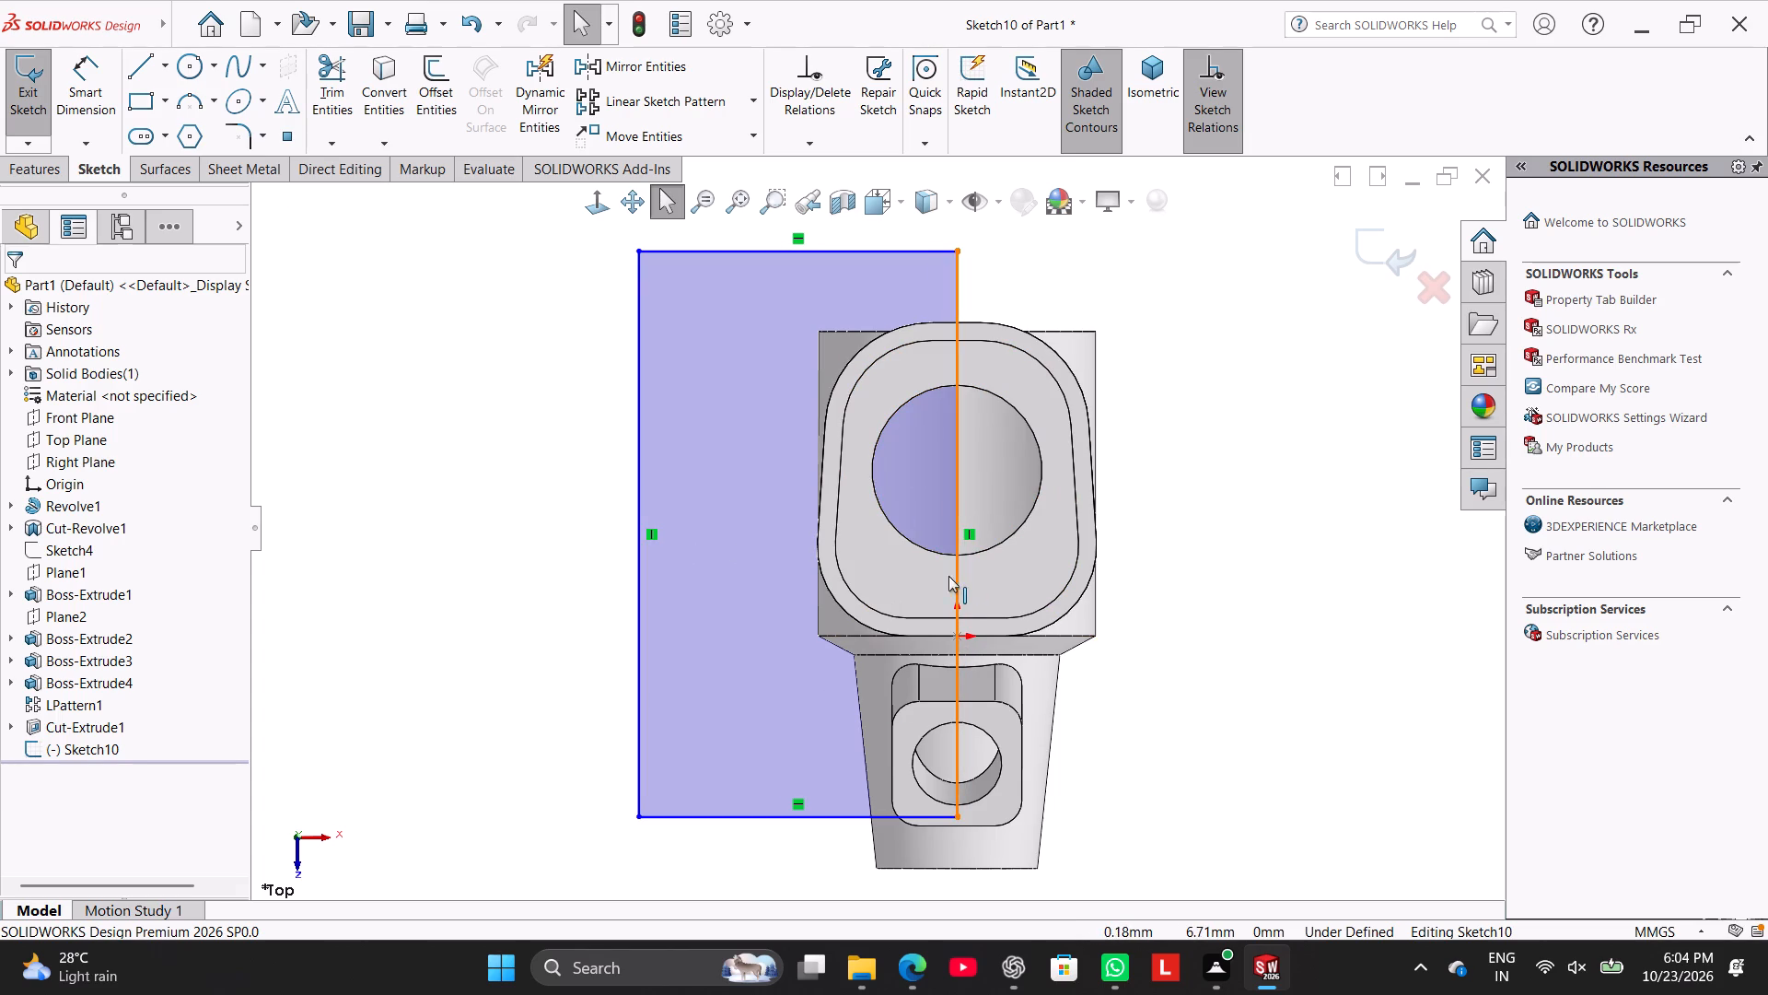
drag(948, 576, 868, 580)
click(542, 560)
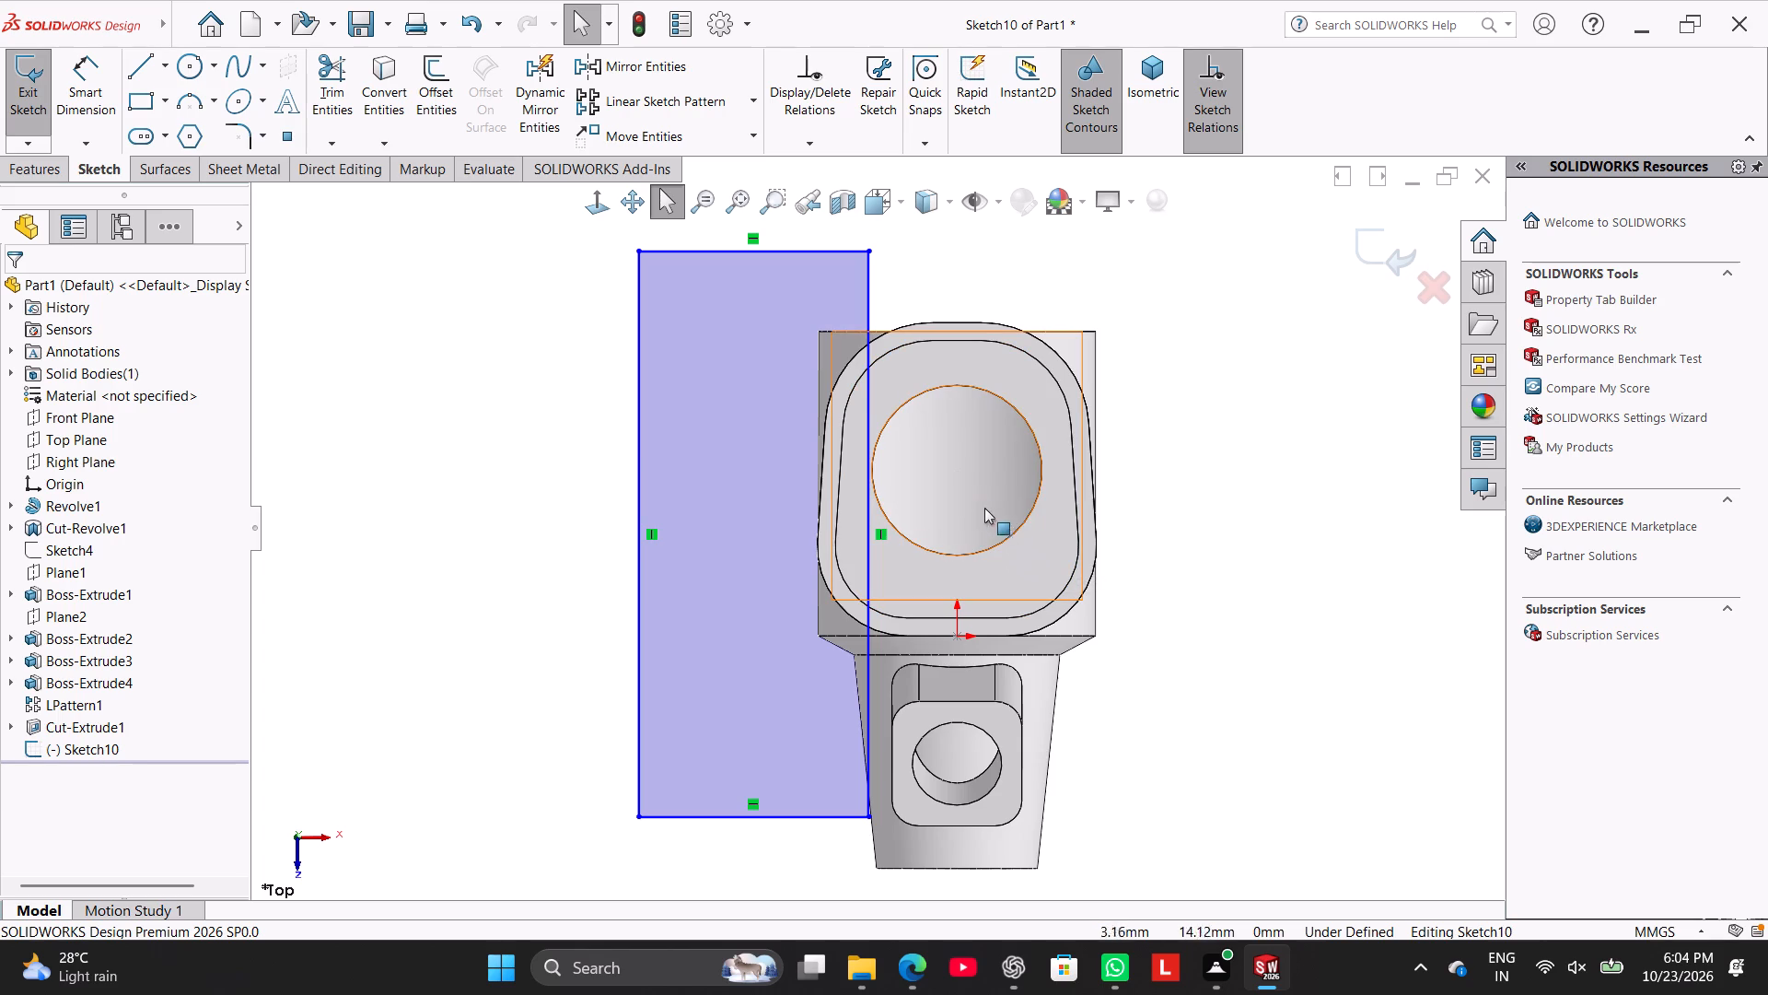
Convert the circular edge of the vertical boss's bore into a sketch entity.
click(390, 75)
click(949, 387)
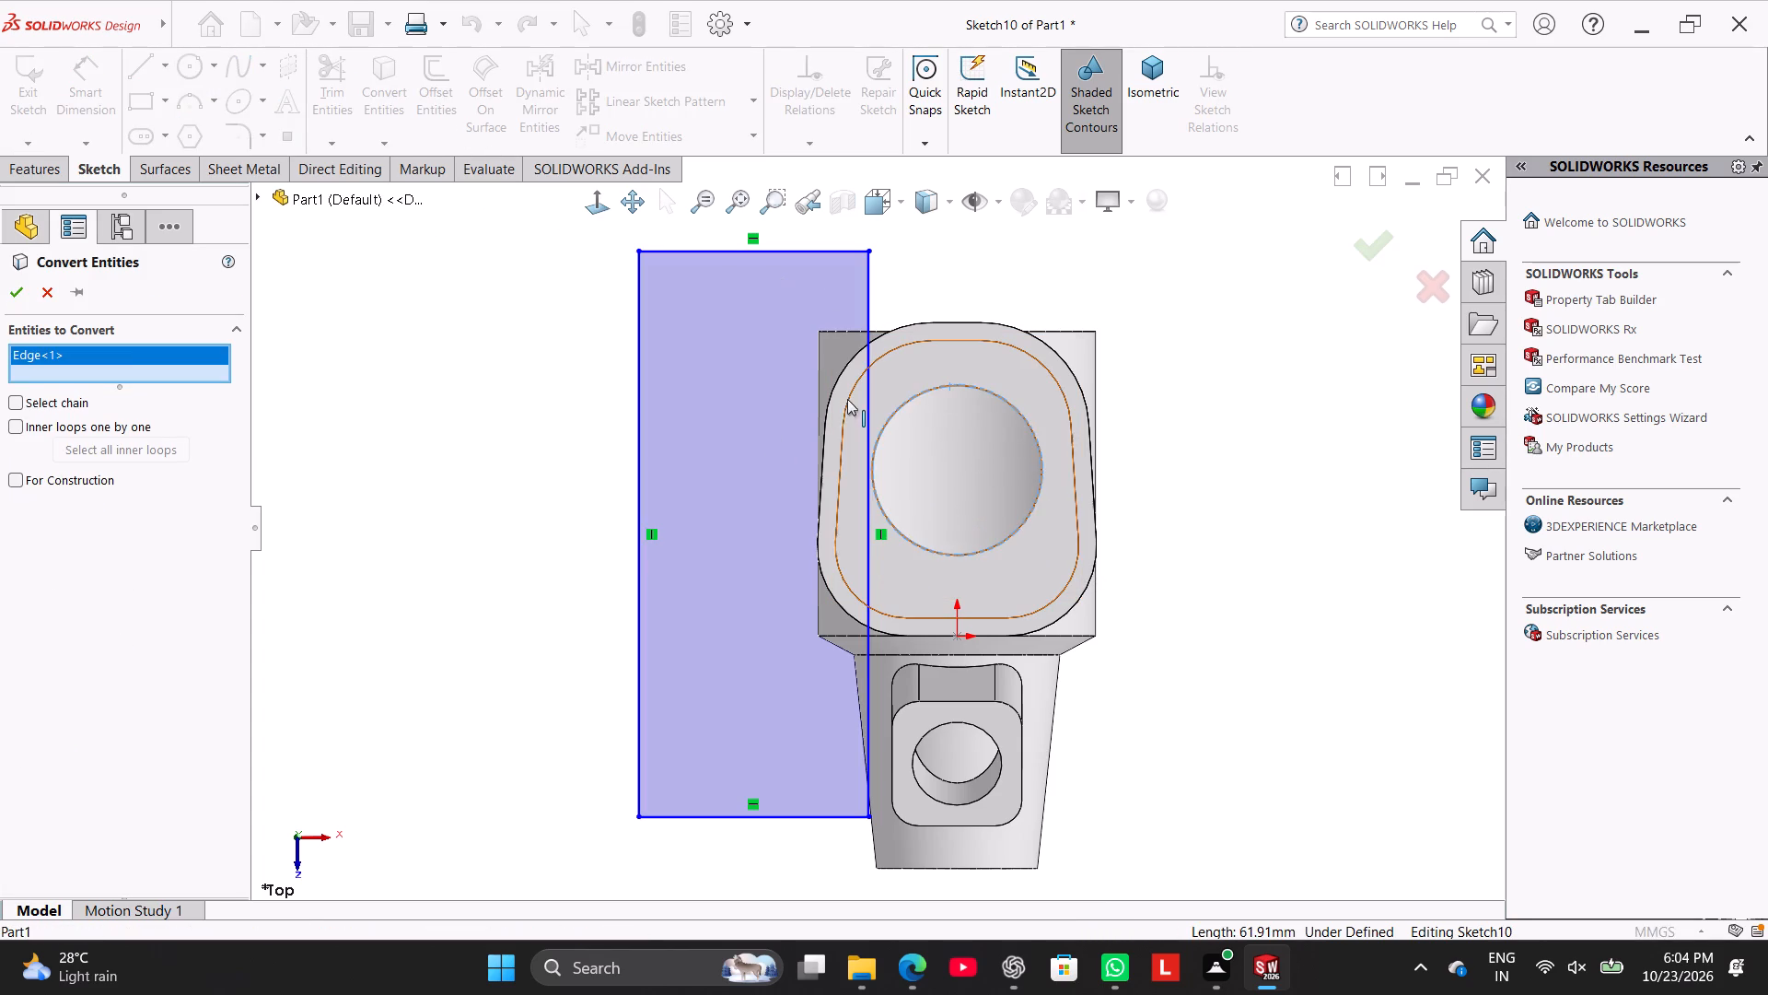
click(11, 291)
click(335, 371)
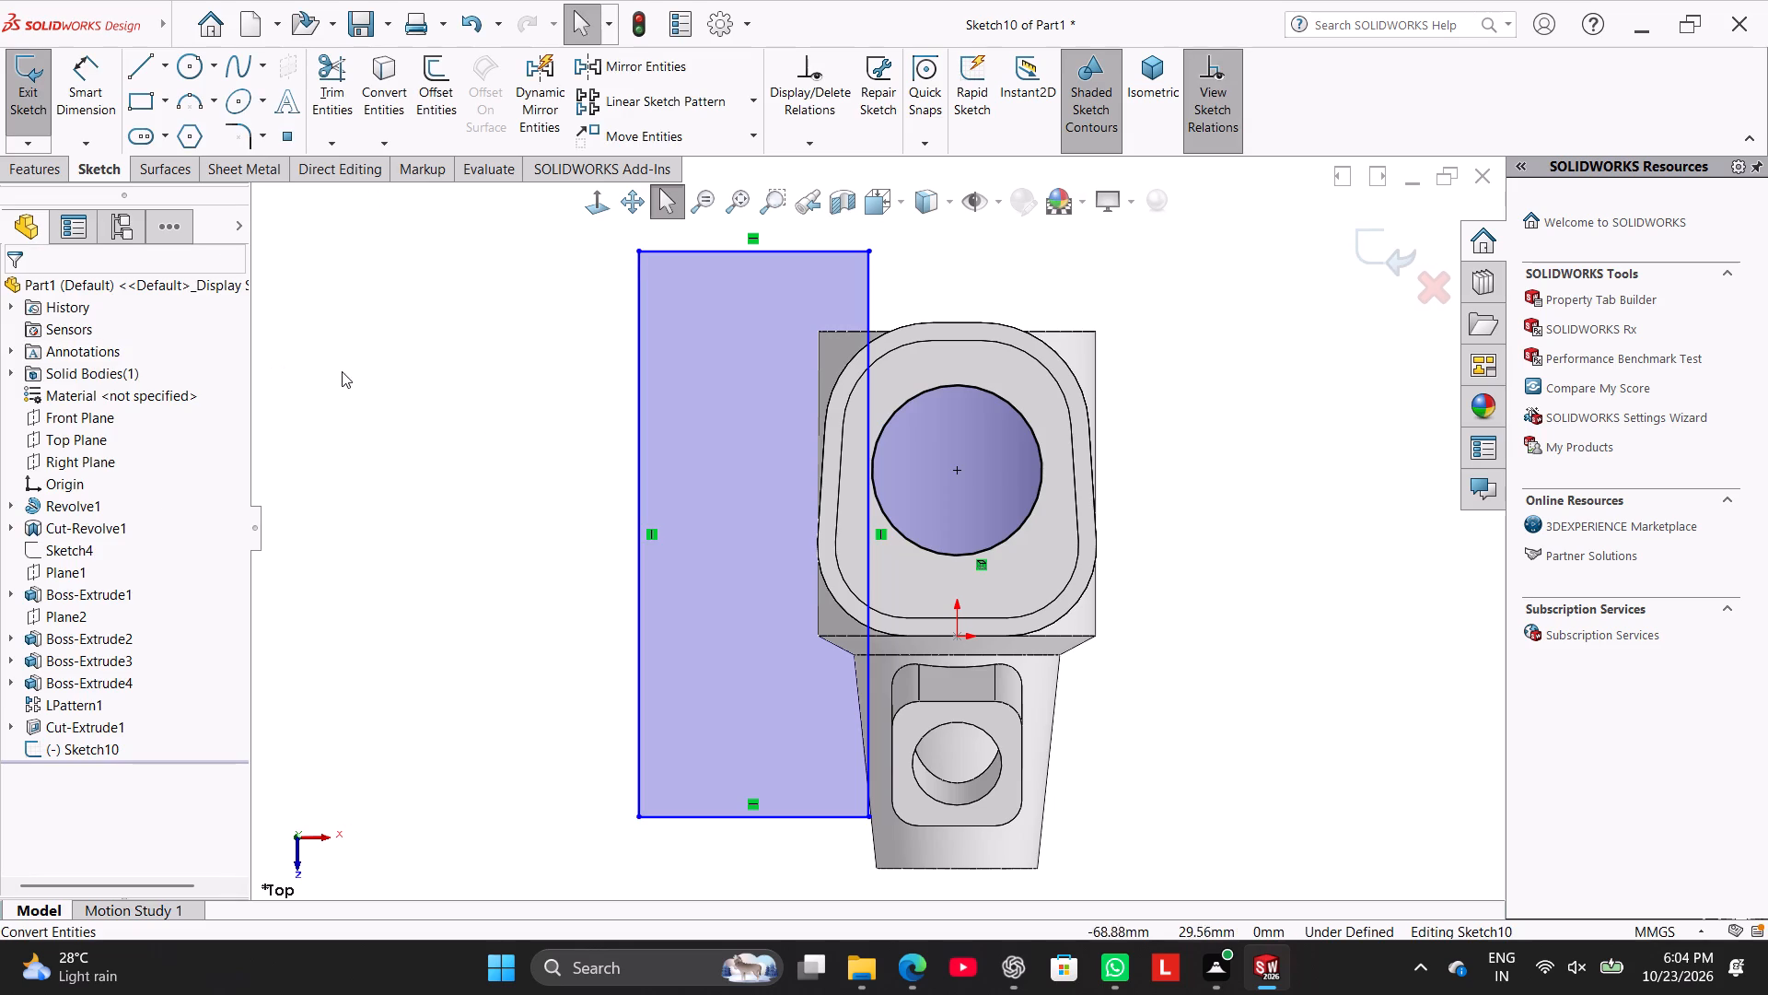
Change the converted bore circle to construction geometry.
right_click(896, 396)
drag(469, 414, 483, 417)
right_click(916, 390)
click(959, 369)
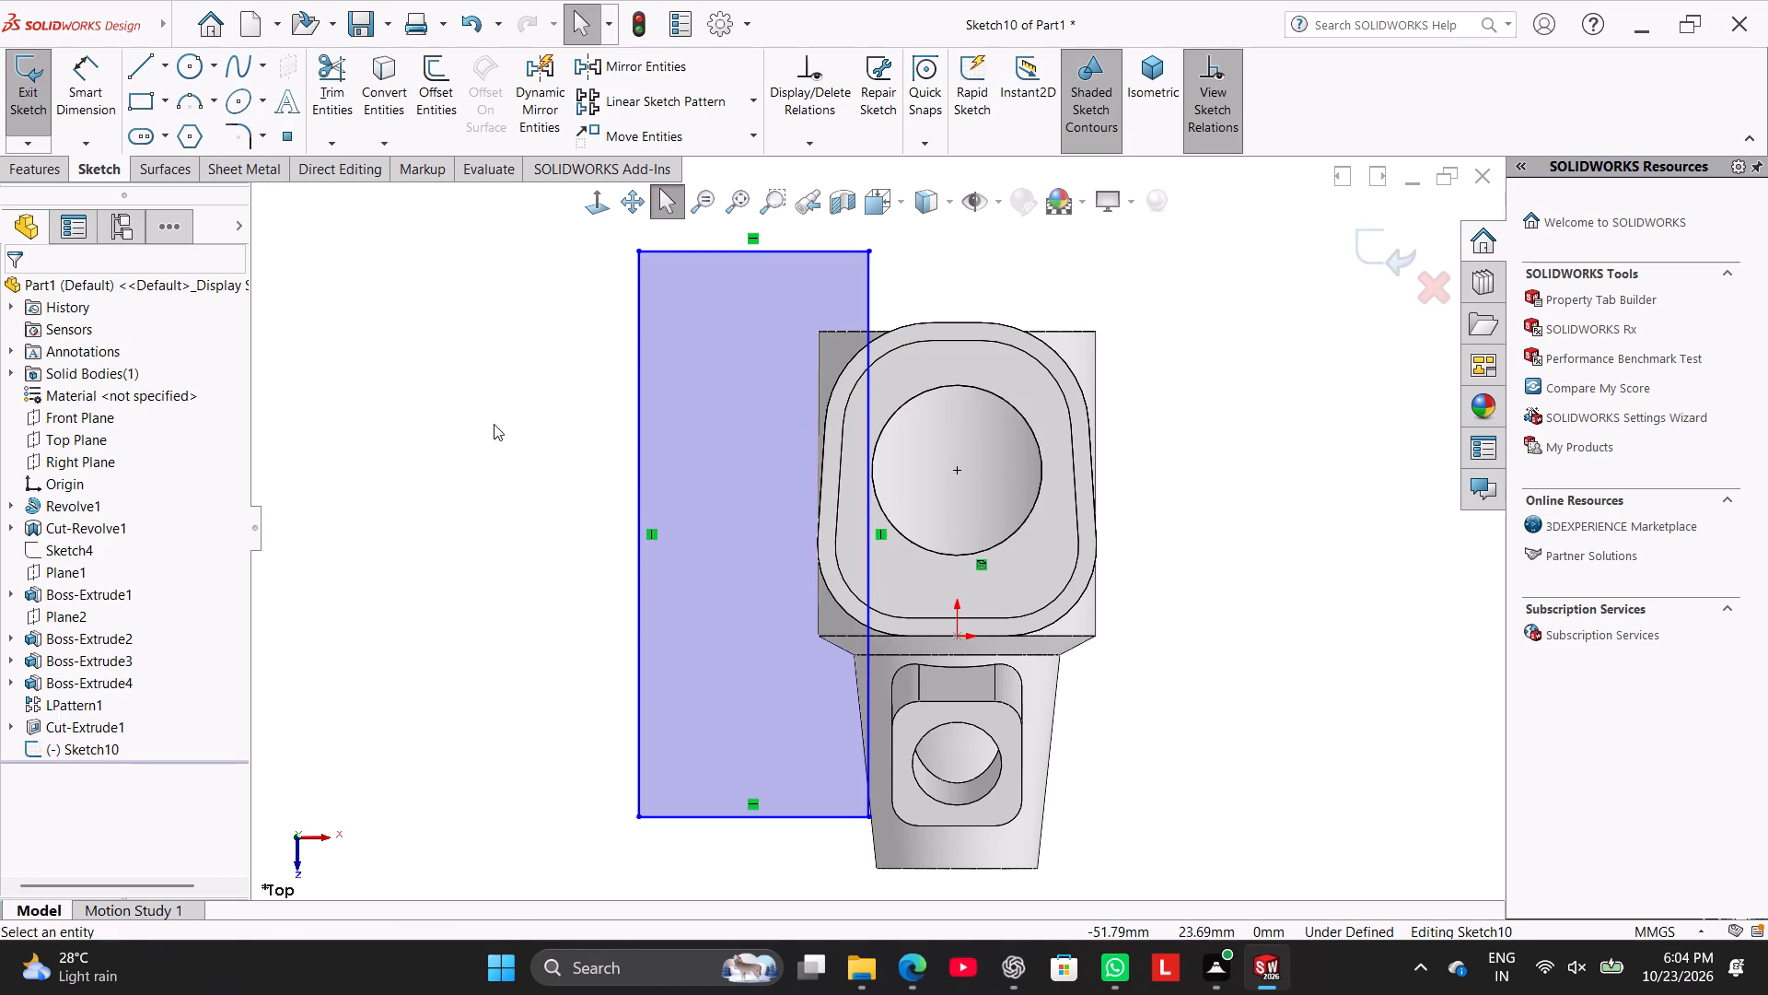
click(477, 422)
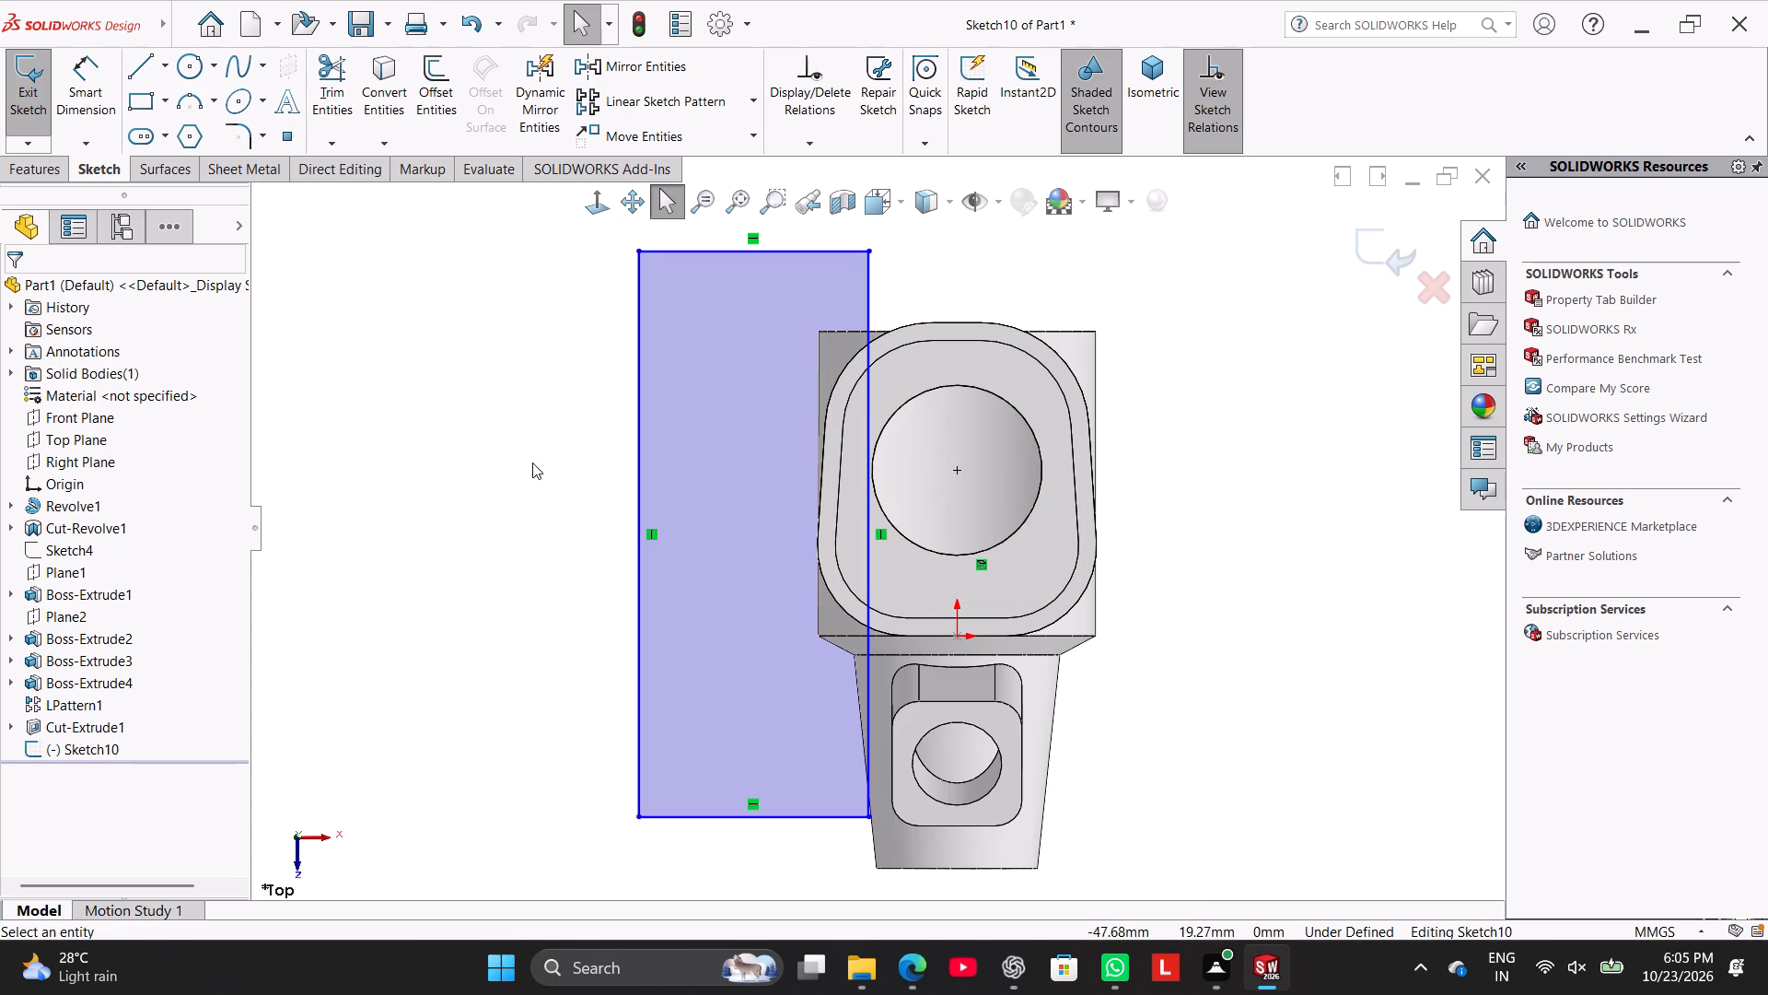
Make the midpoint of the rectangle's inner side coincident with the centre of the construction circle.
middle_drag(536, 461, 573, 443)
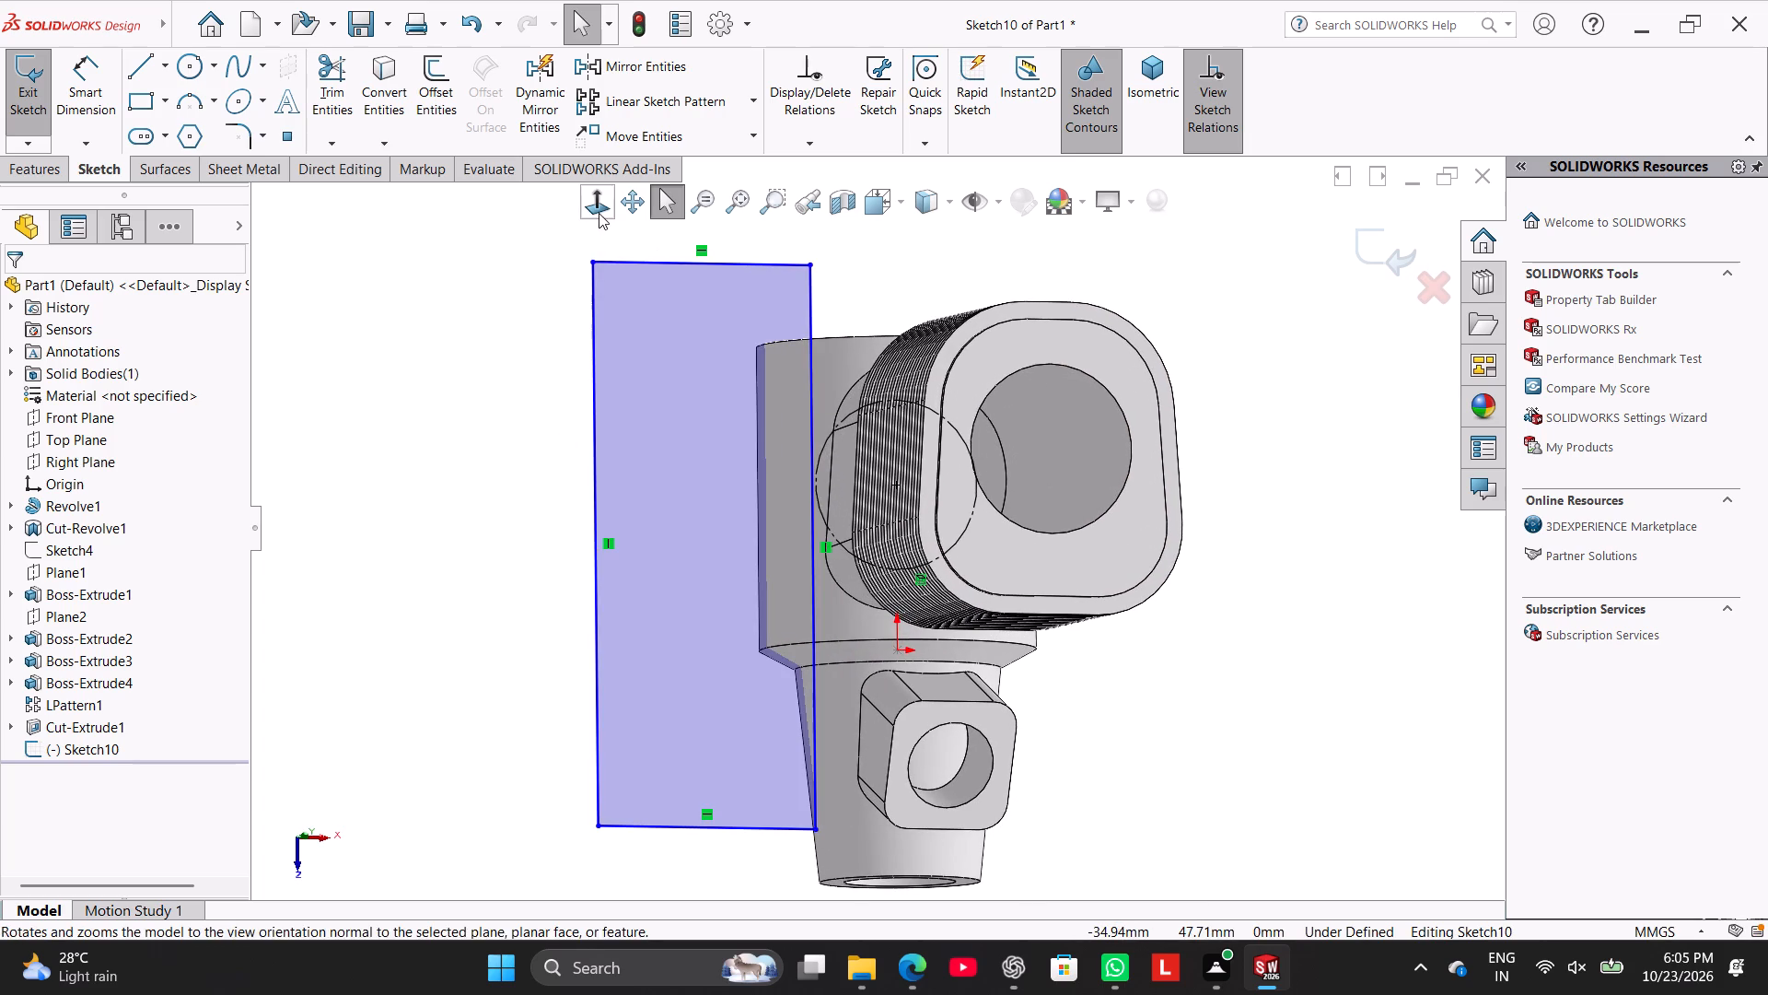
click(599, 213)
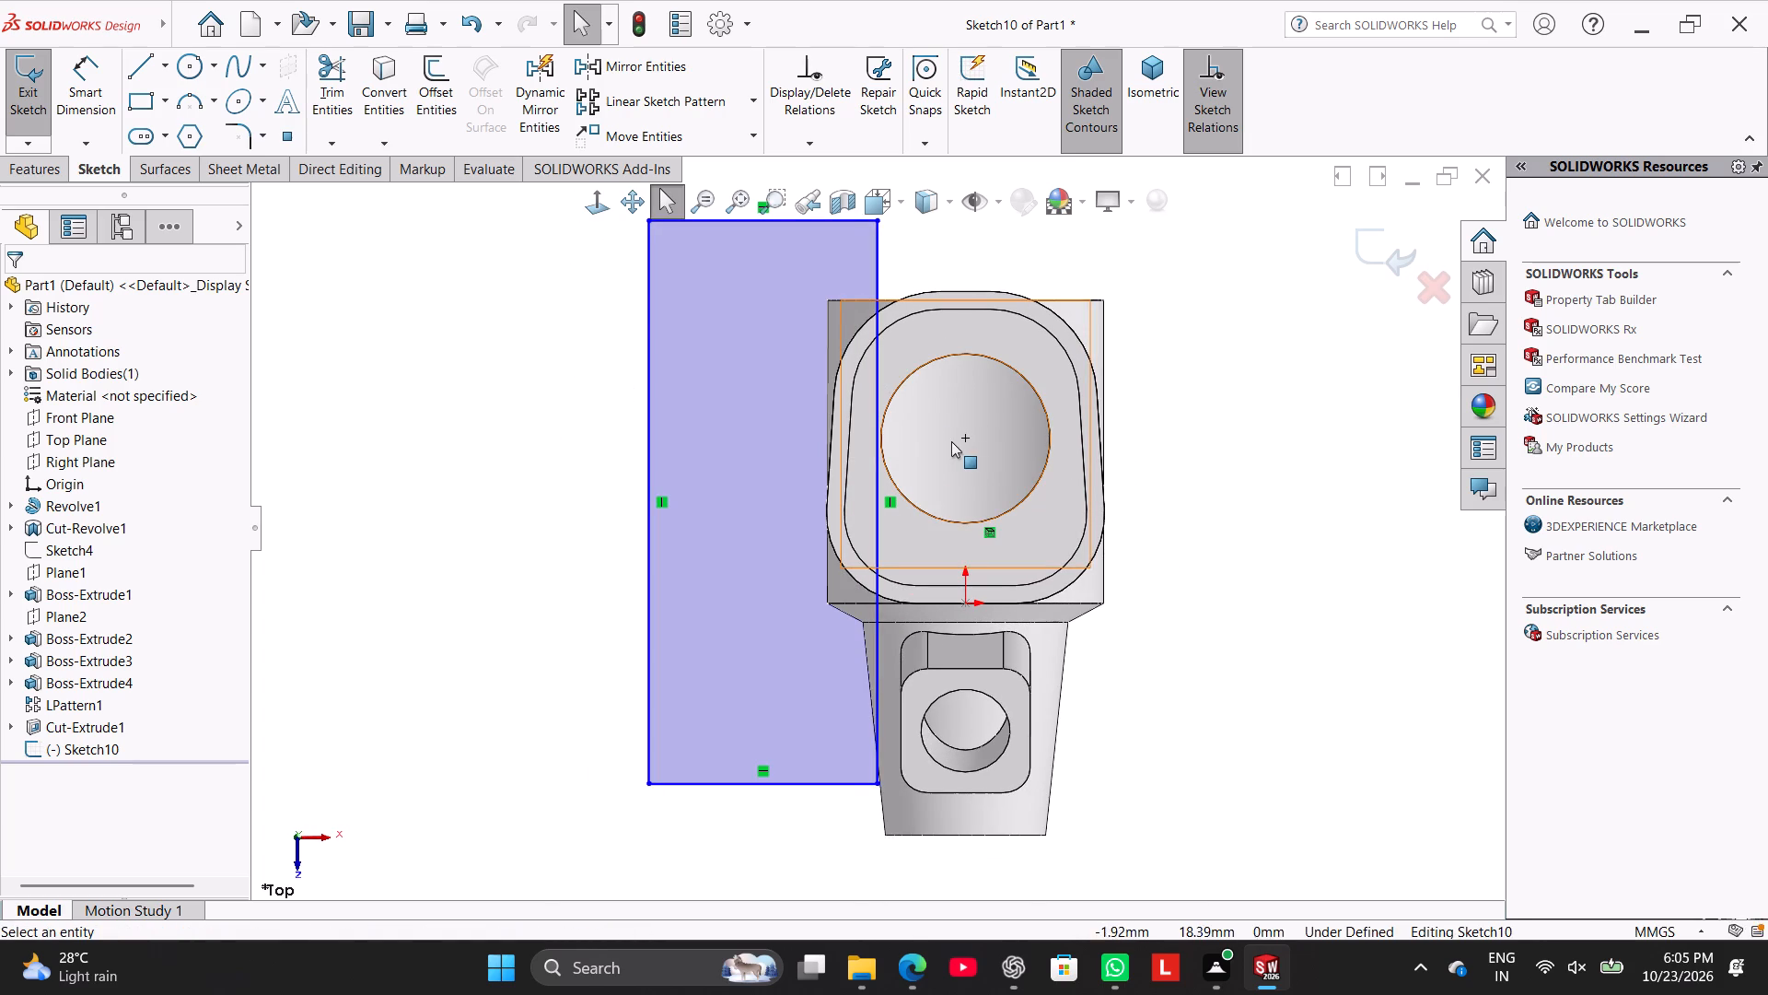
ctrl+click(964, 440)
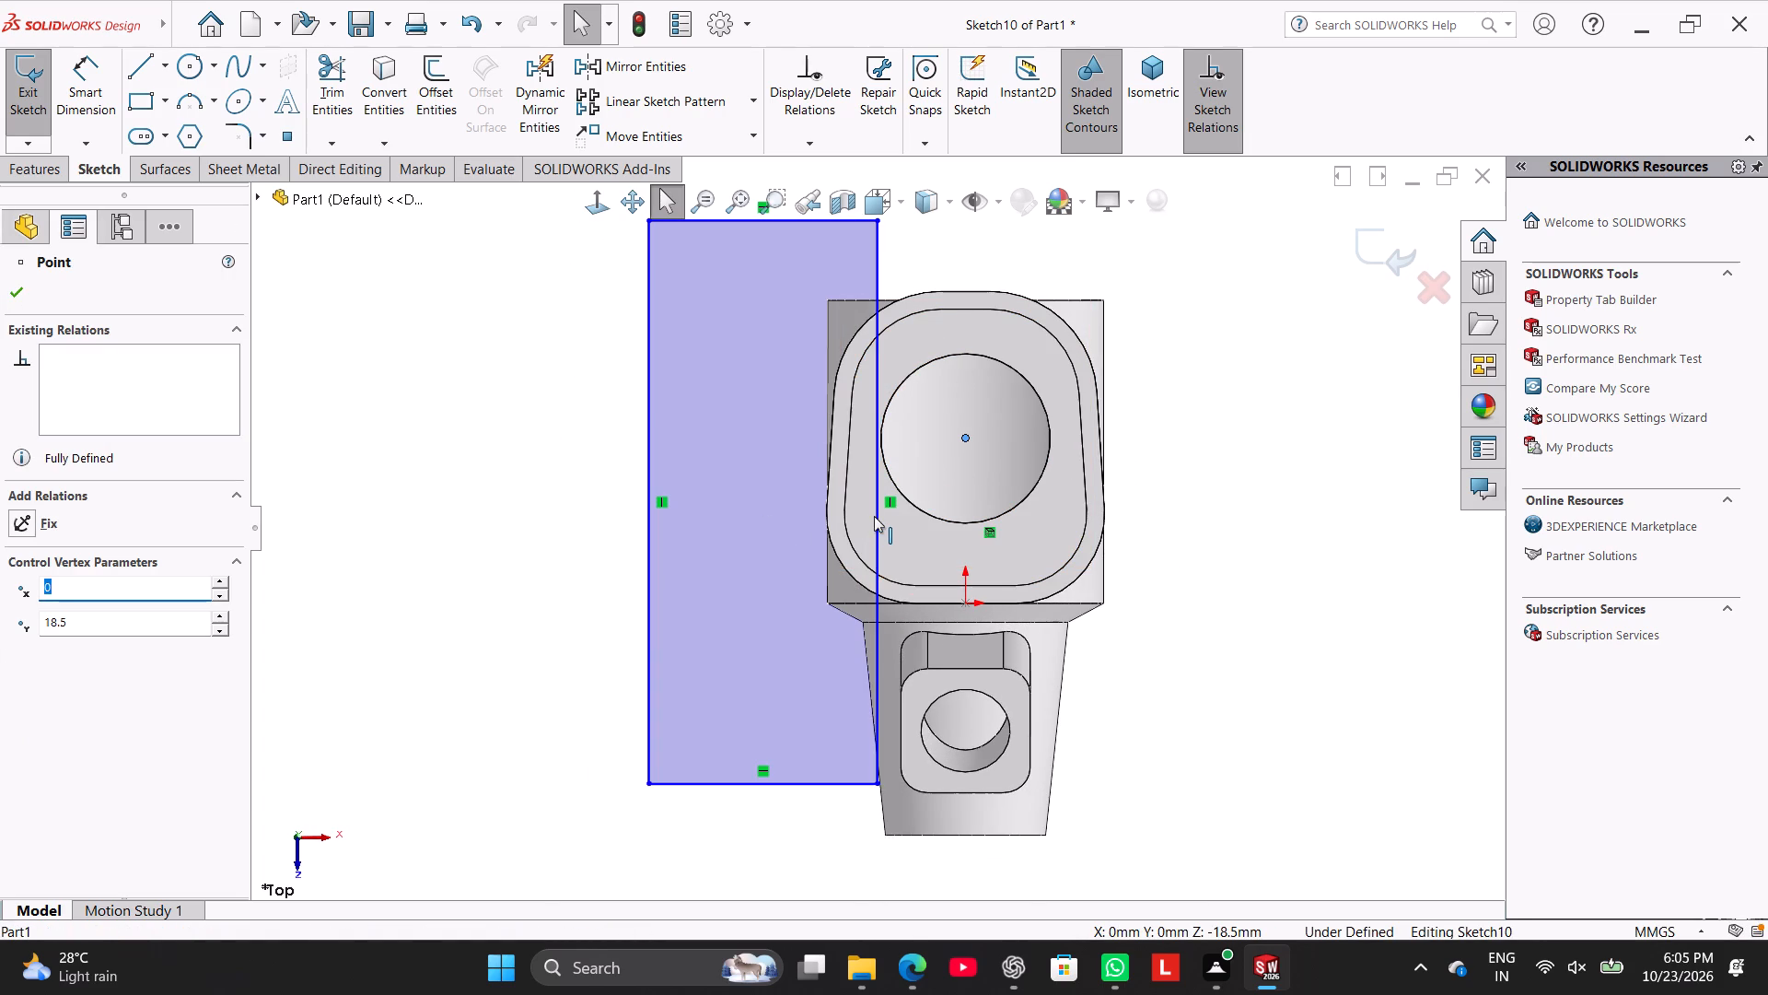
ctrl+click(875, 499)
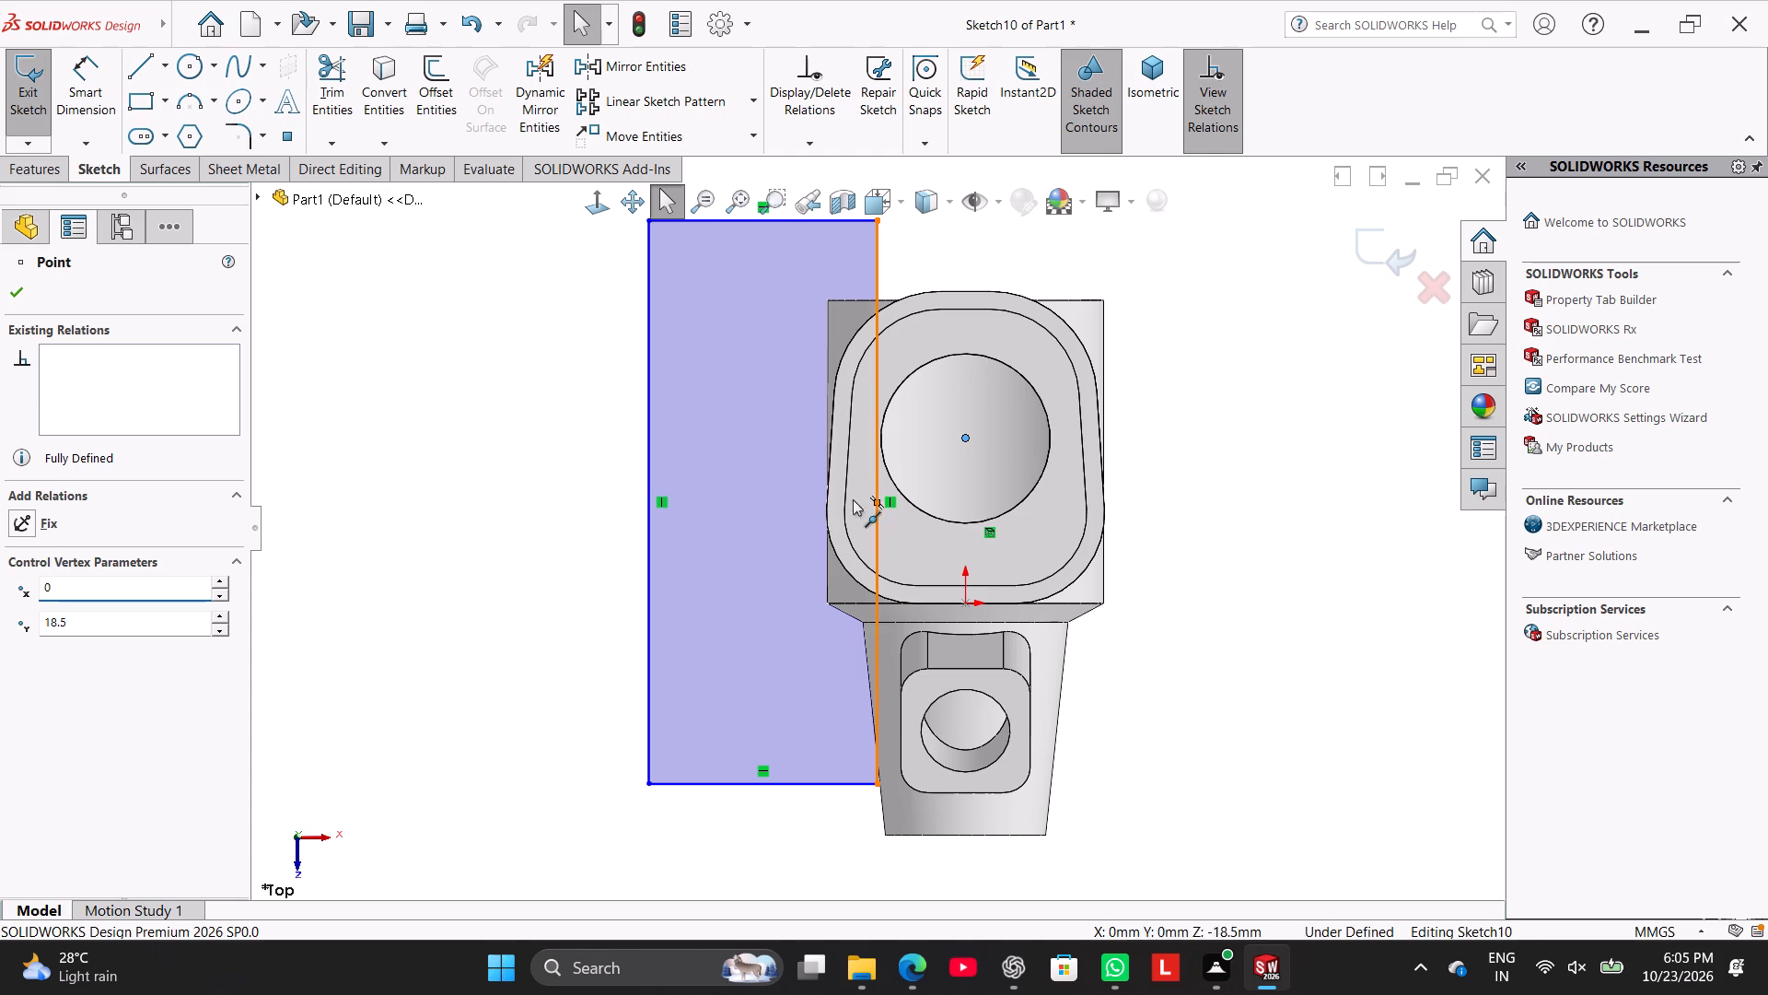
click(87, 666)
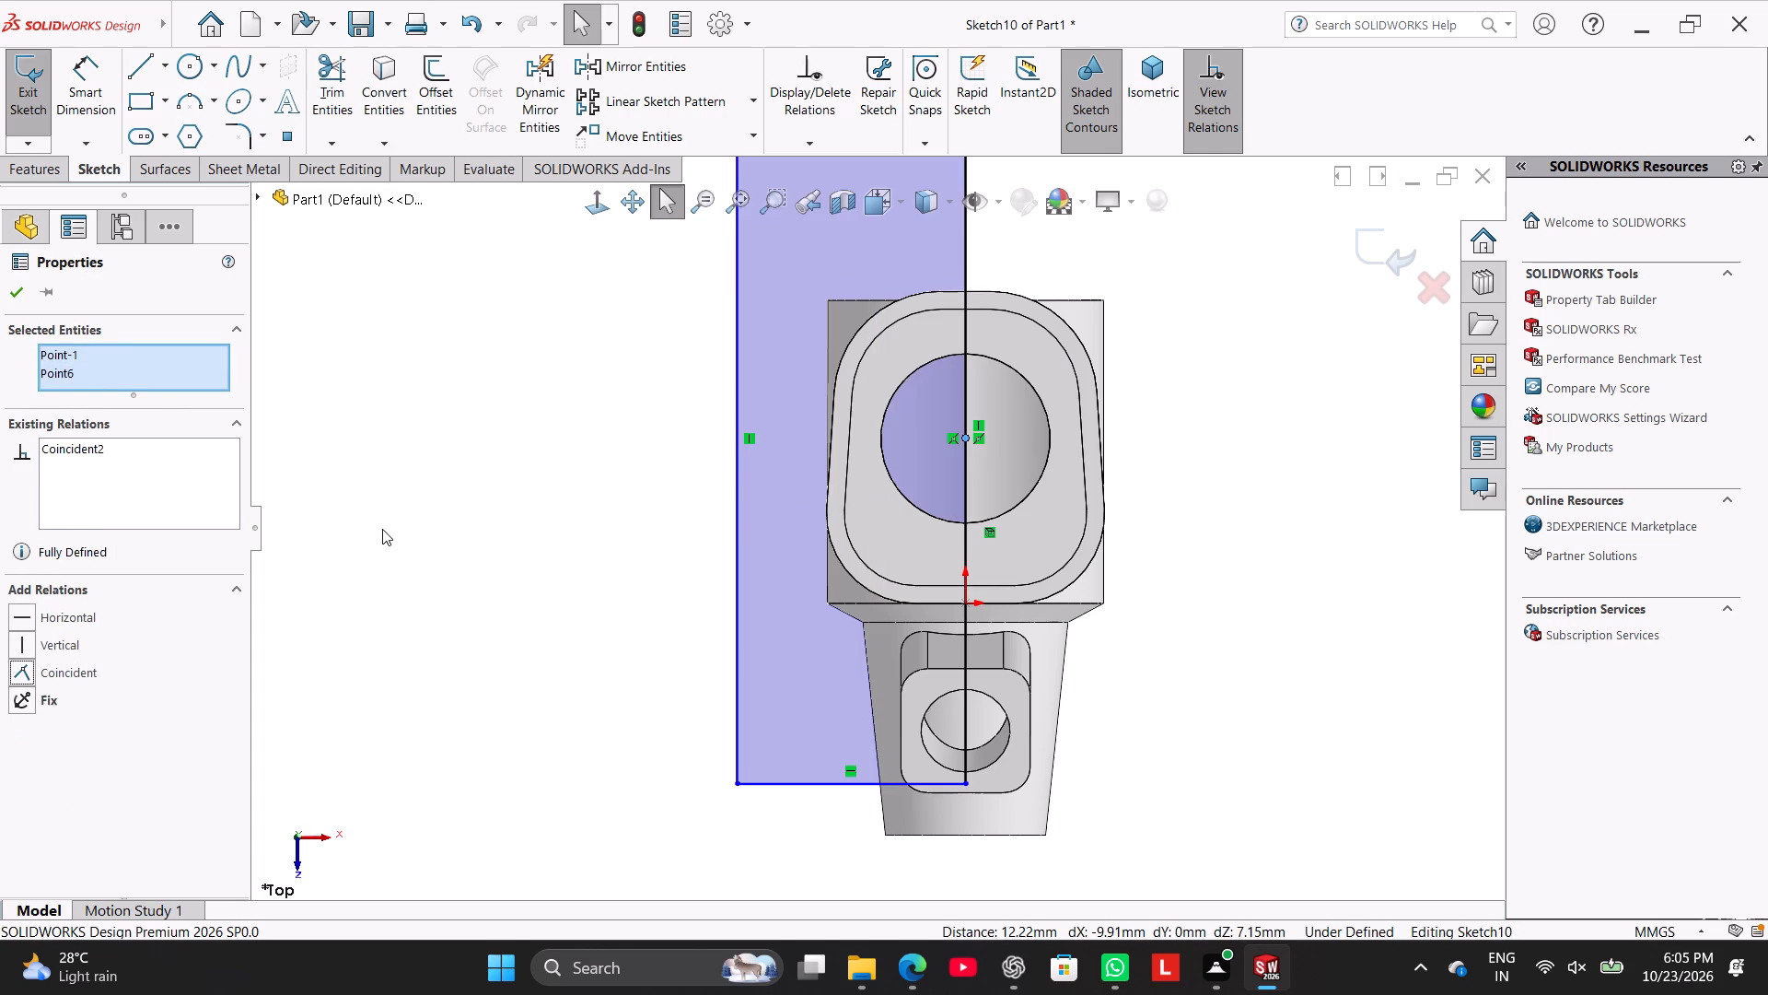
click(382, 529)
Shorten the rectangle and dimension its outer vertical side to 50 mm.
scroll(981, 405, up, 2)
drag(890, 225, 878, 304)
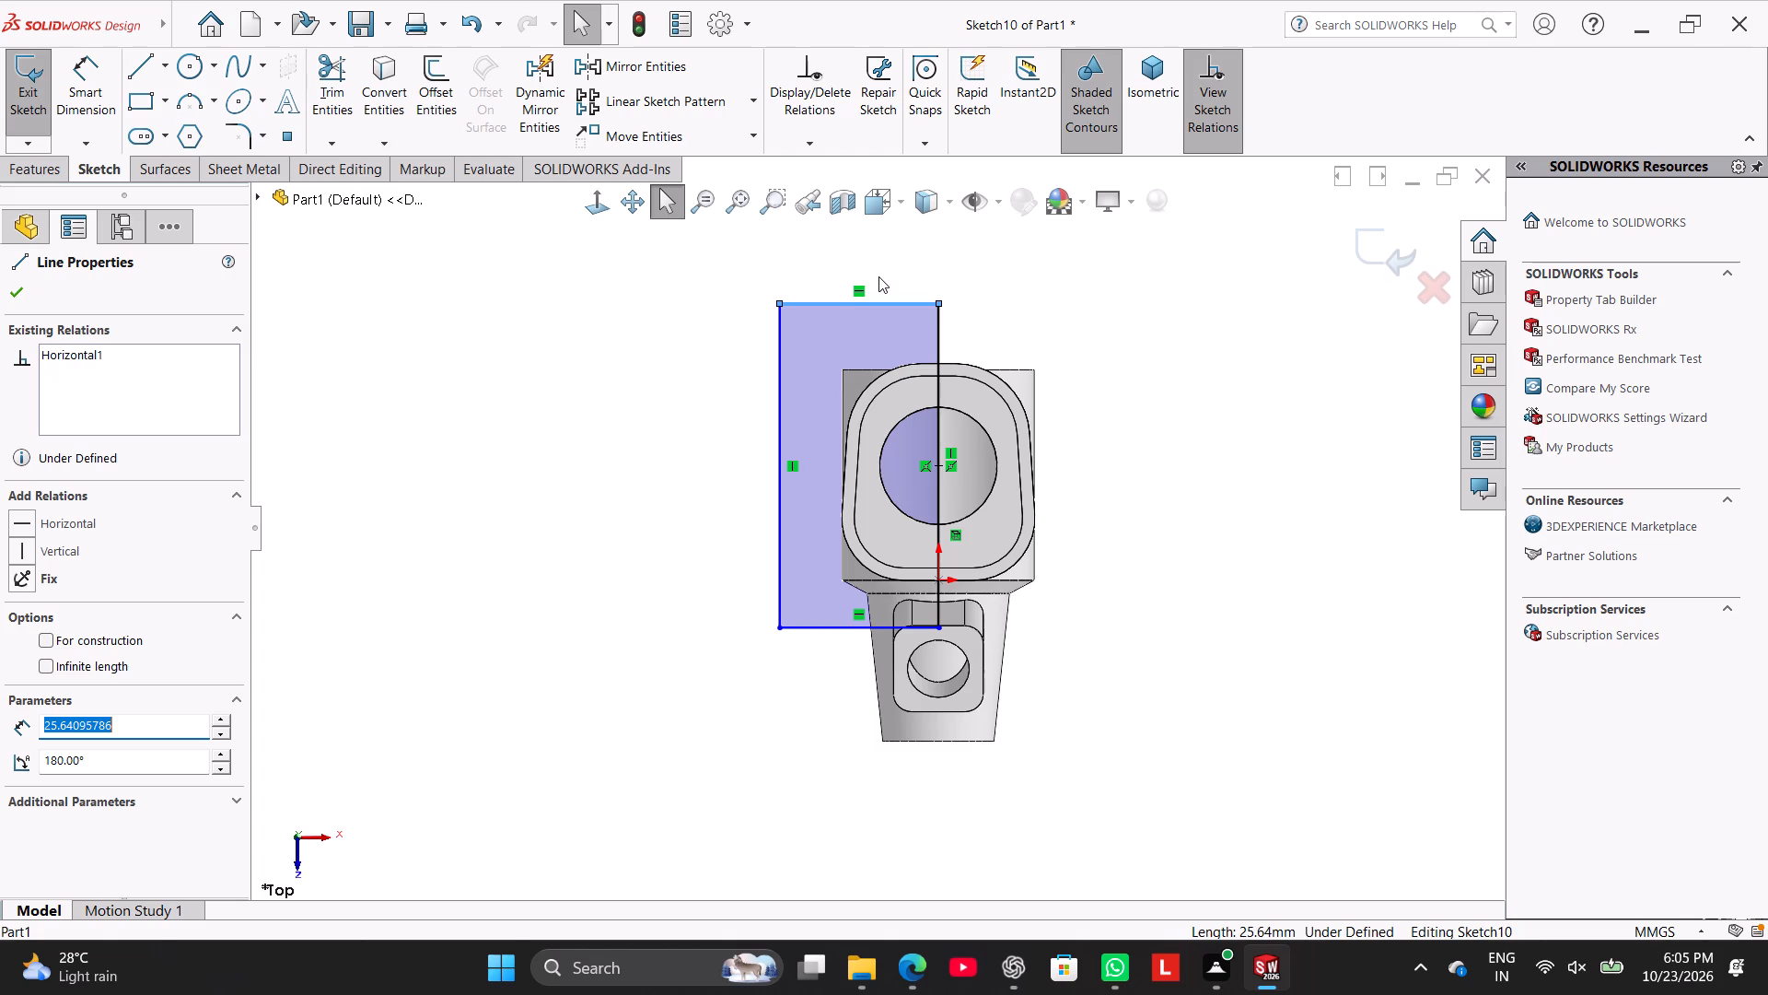
click(107, 78)
click(781, 474)
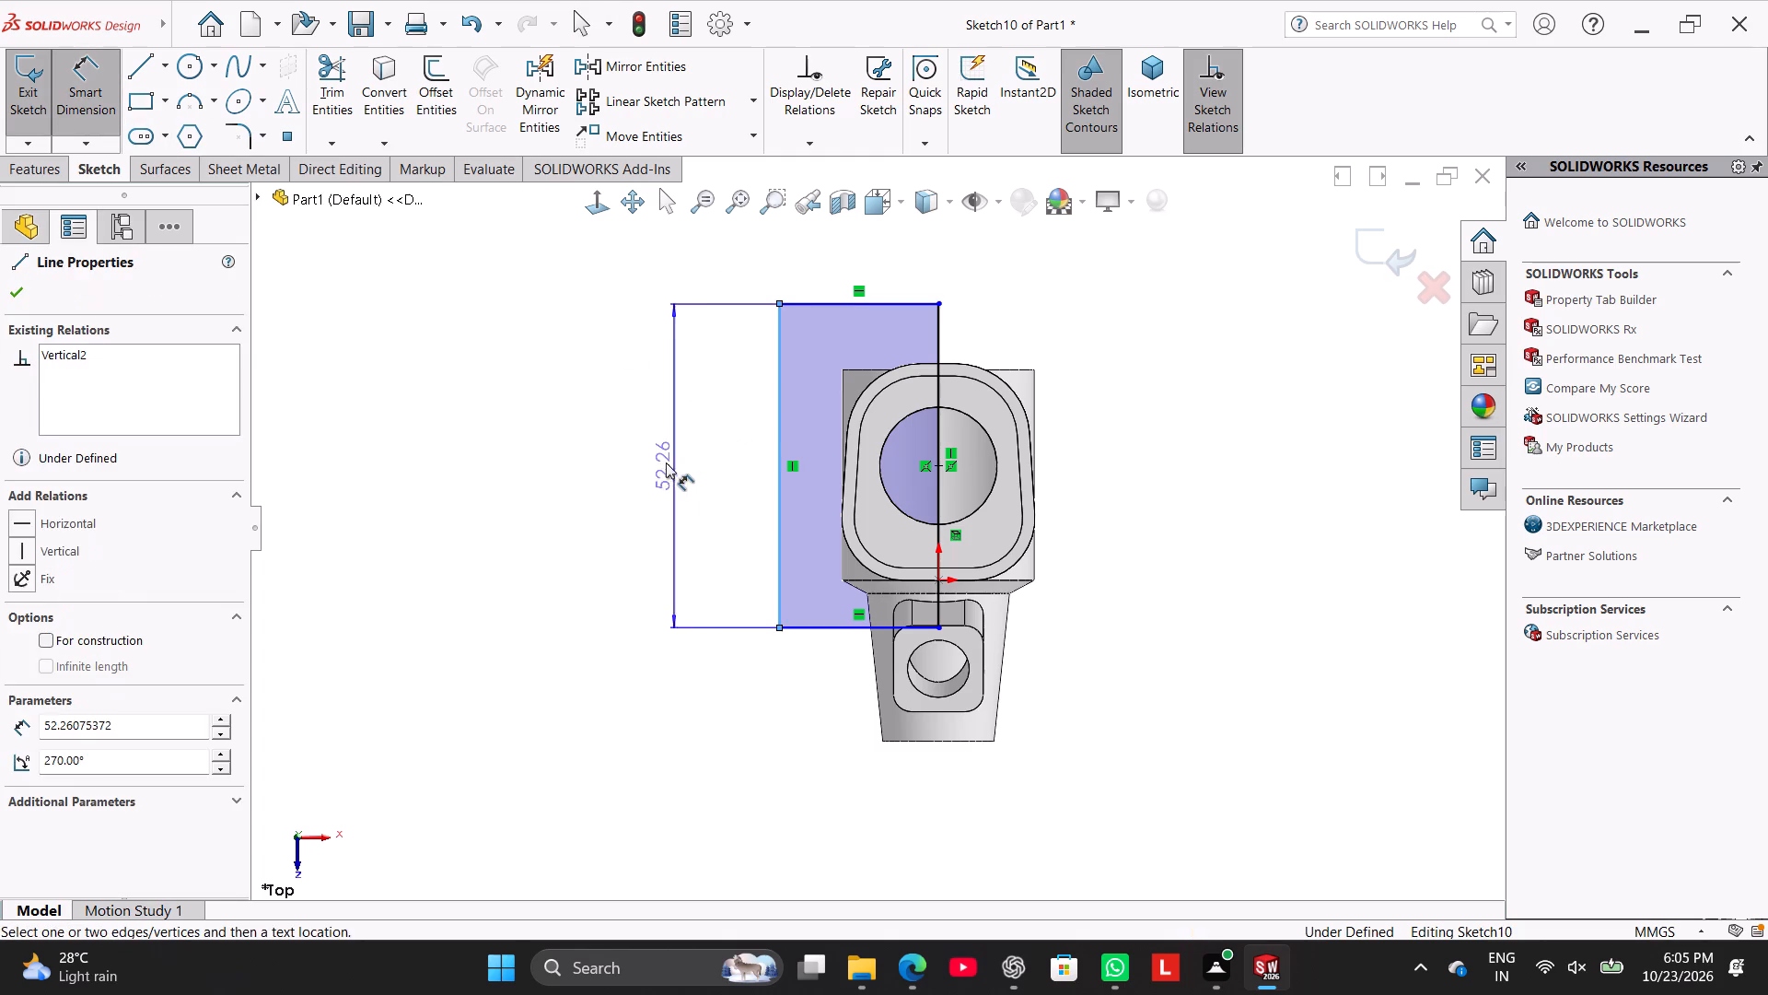
click(659, 460)
text(41)
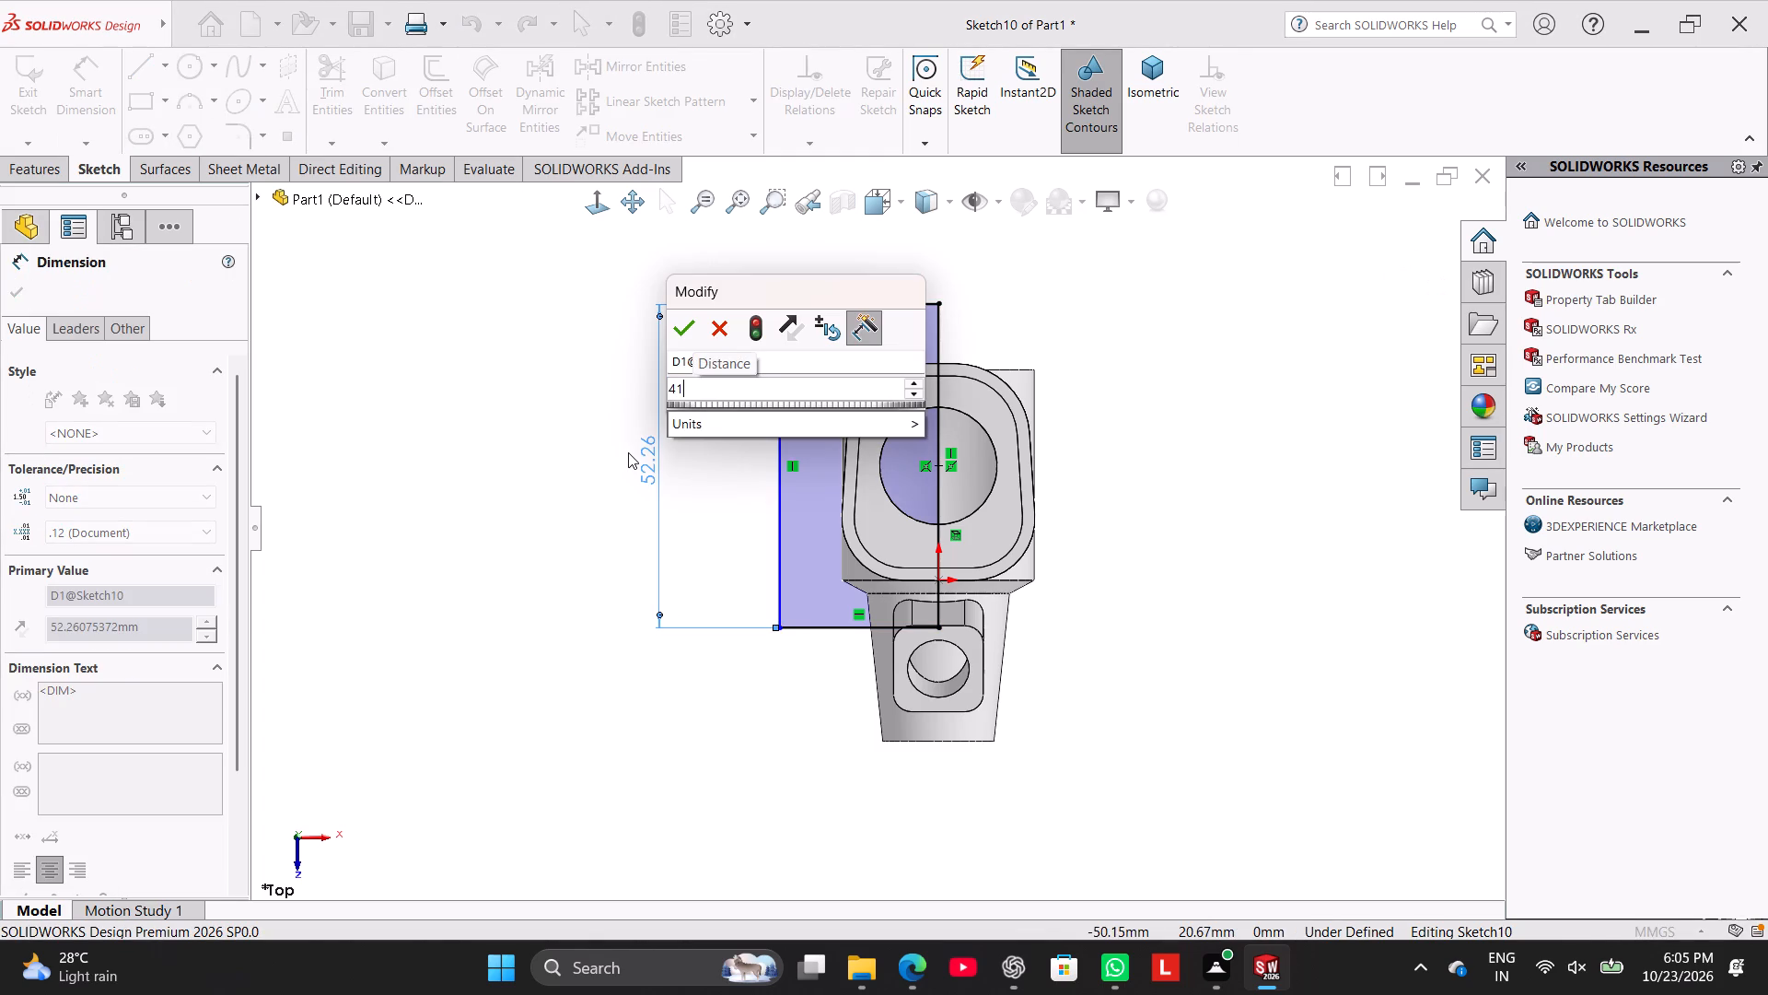
text(+4)
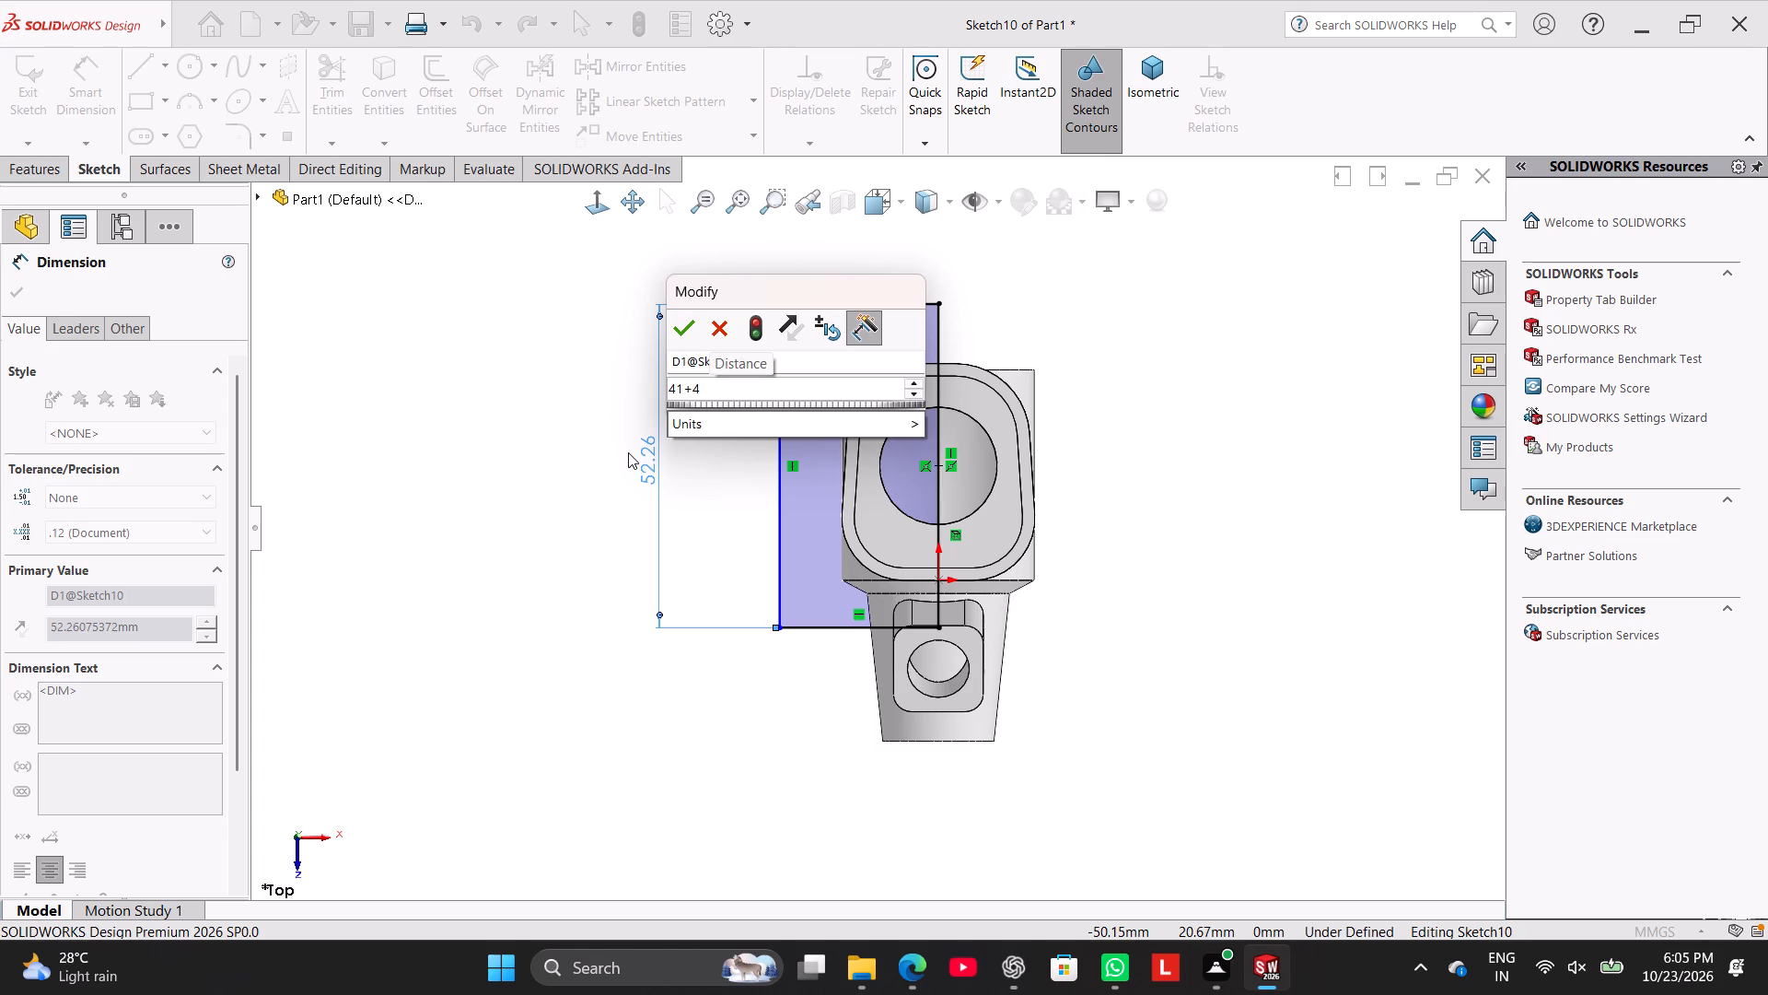
text(.5+4.5)
key(Return)
right_click(495, 449)
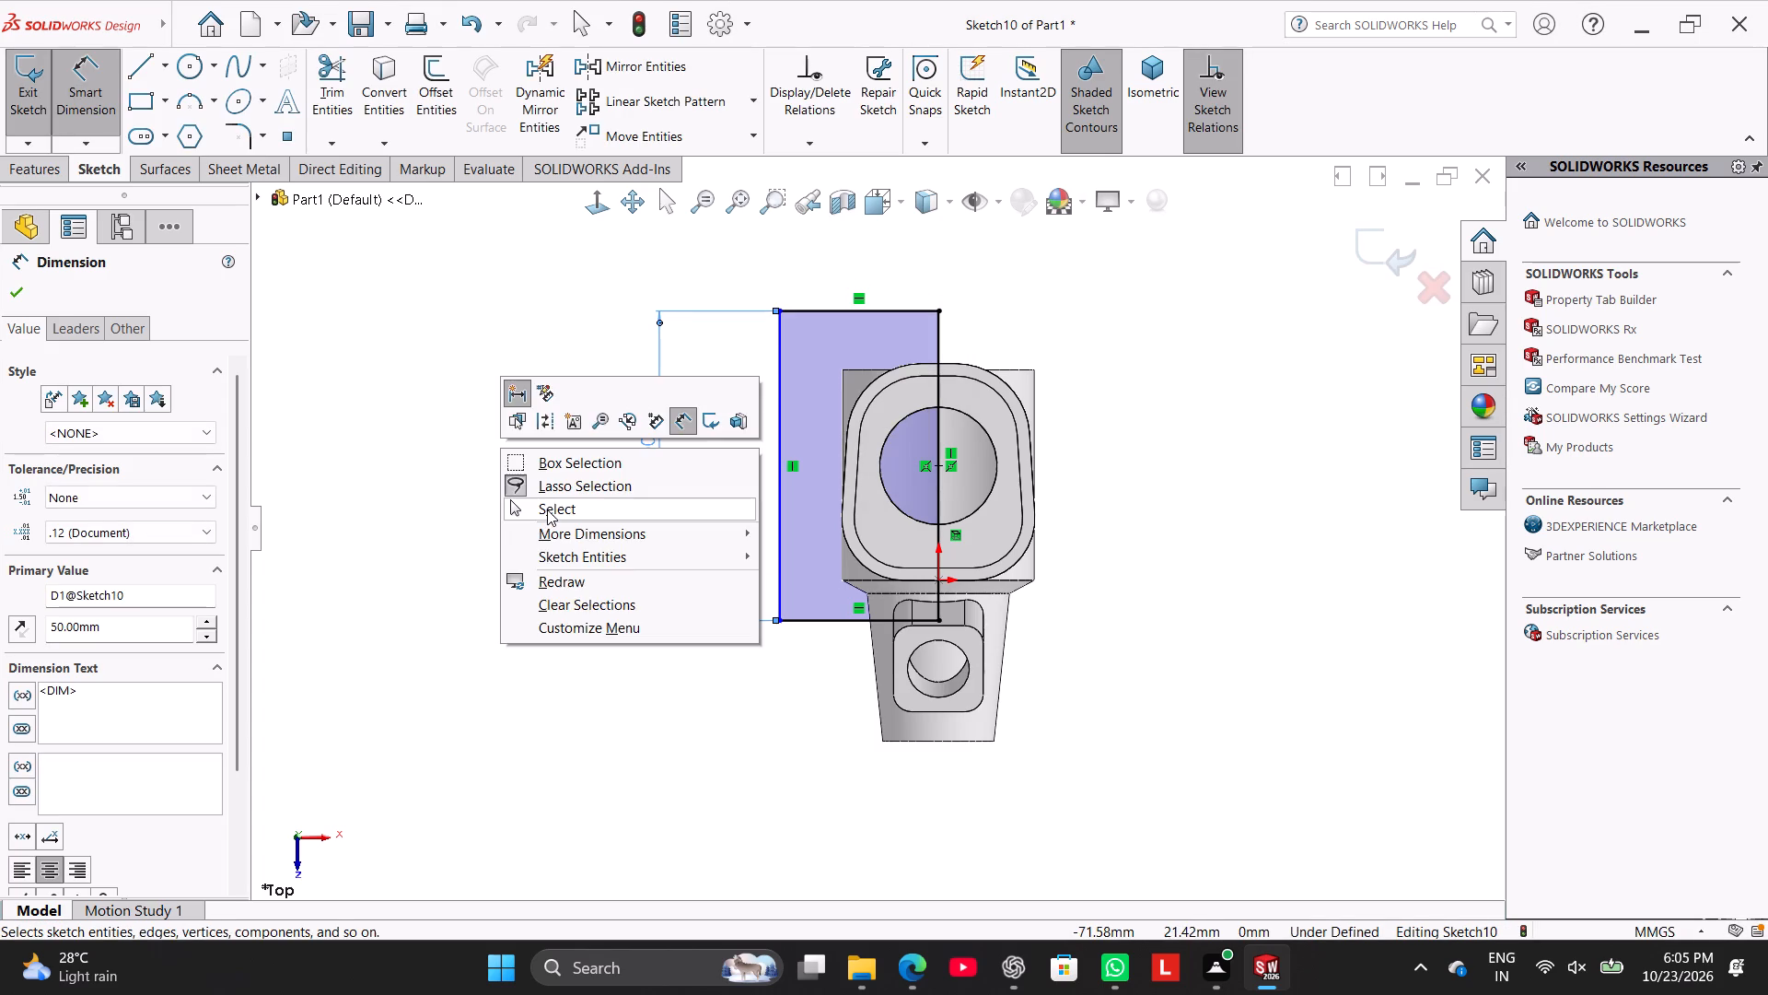
click(547, 509)
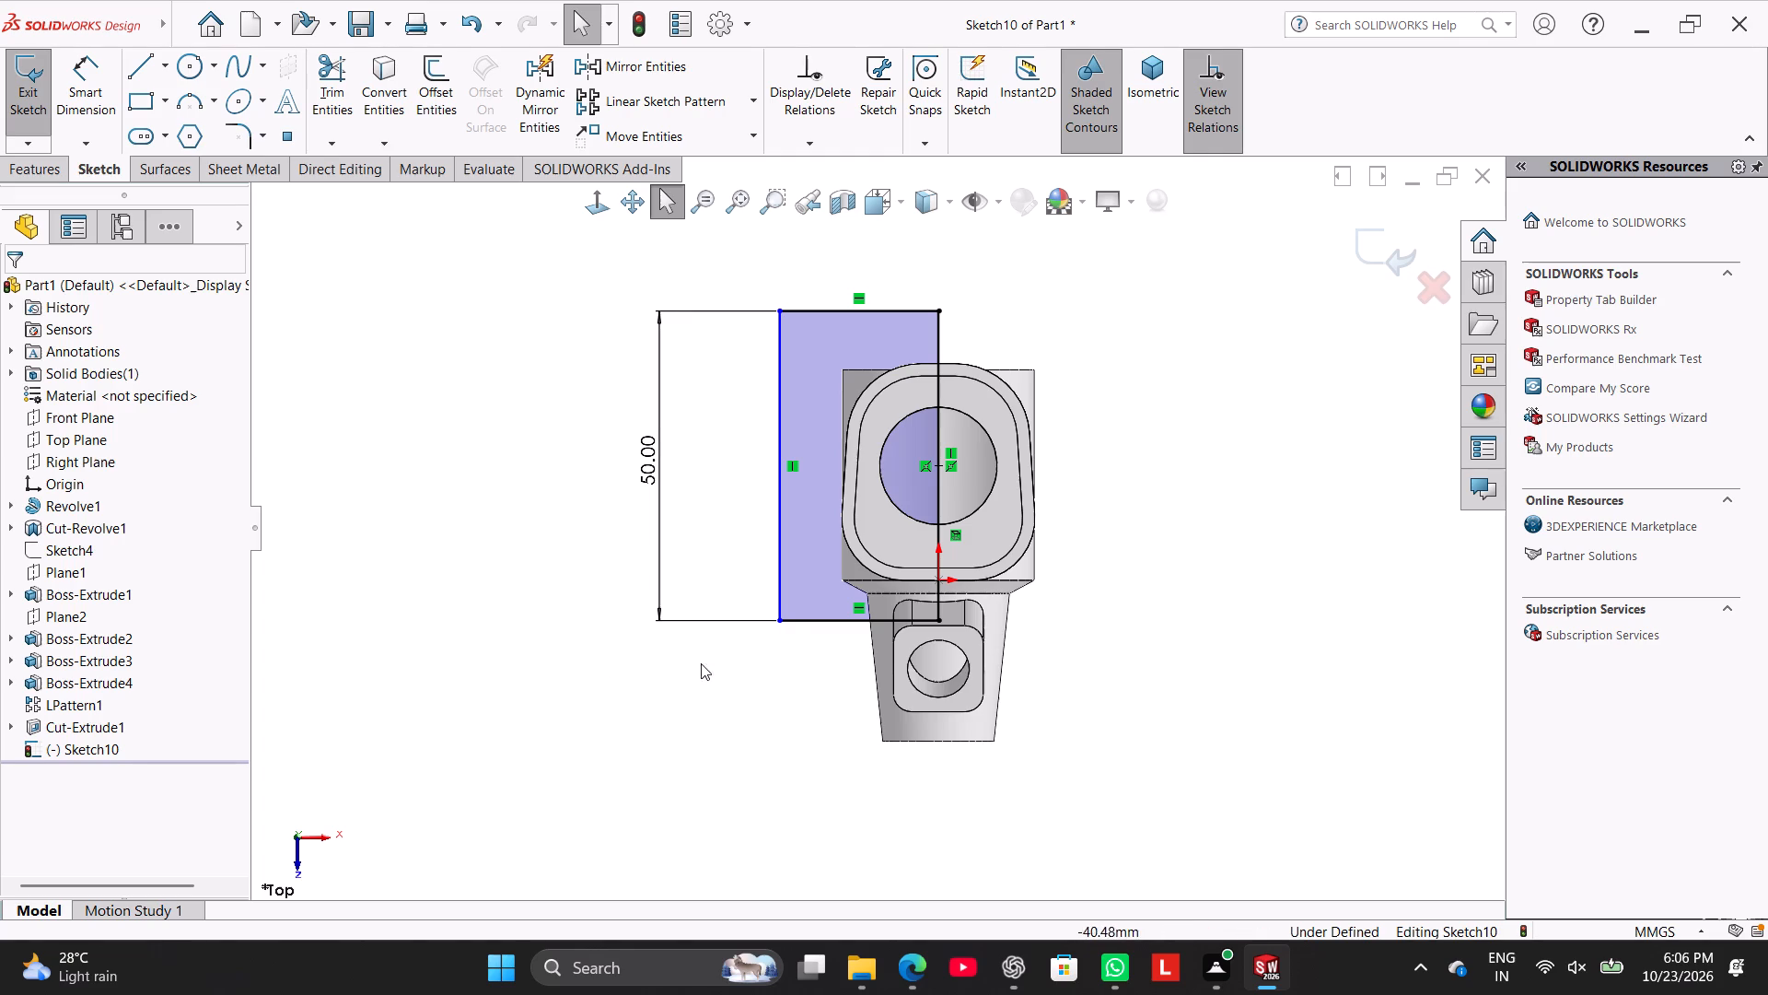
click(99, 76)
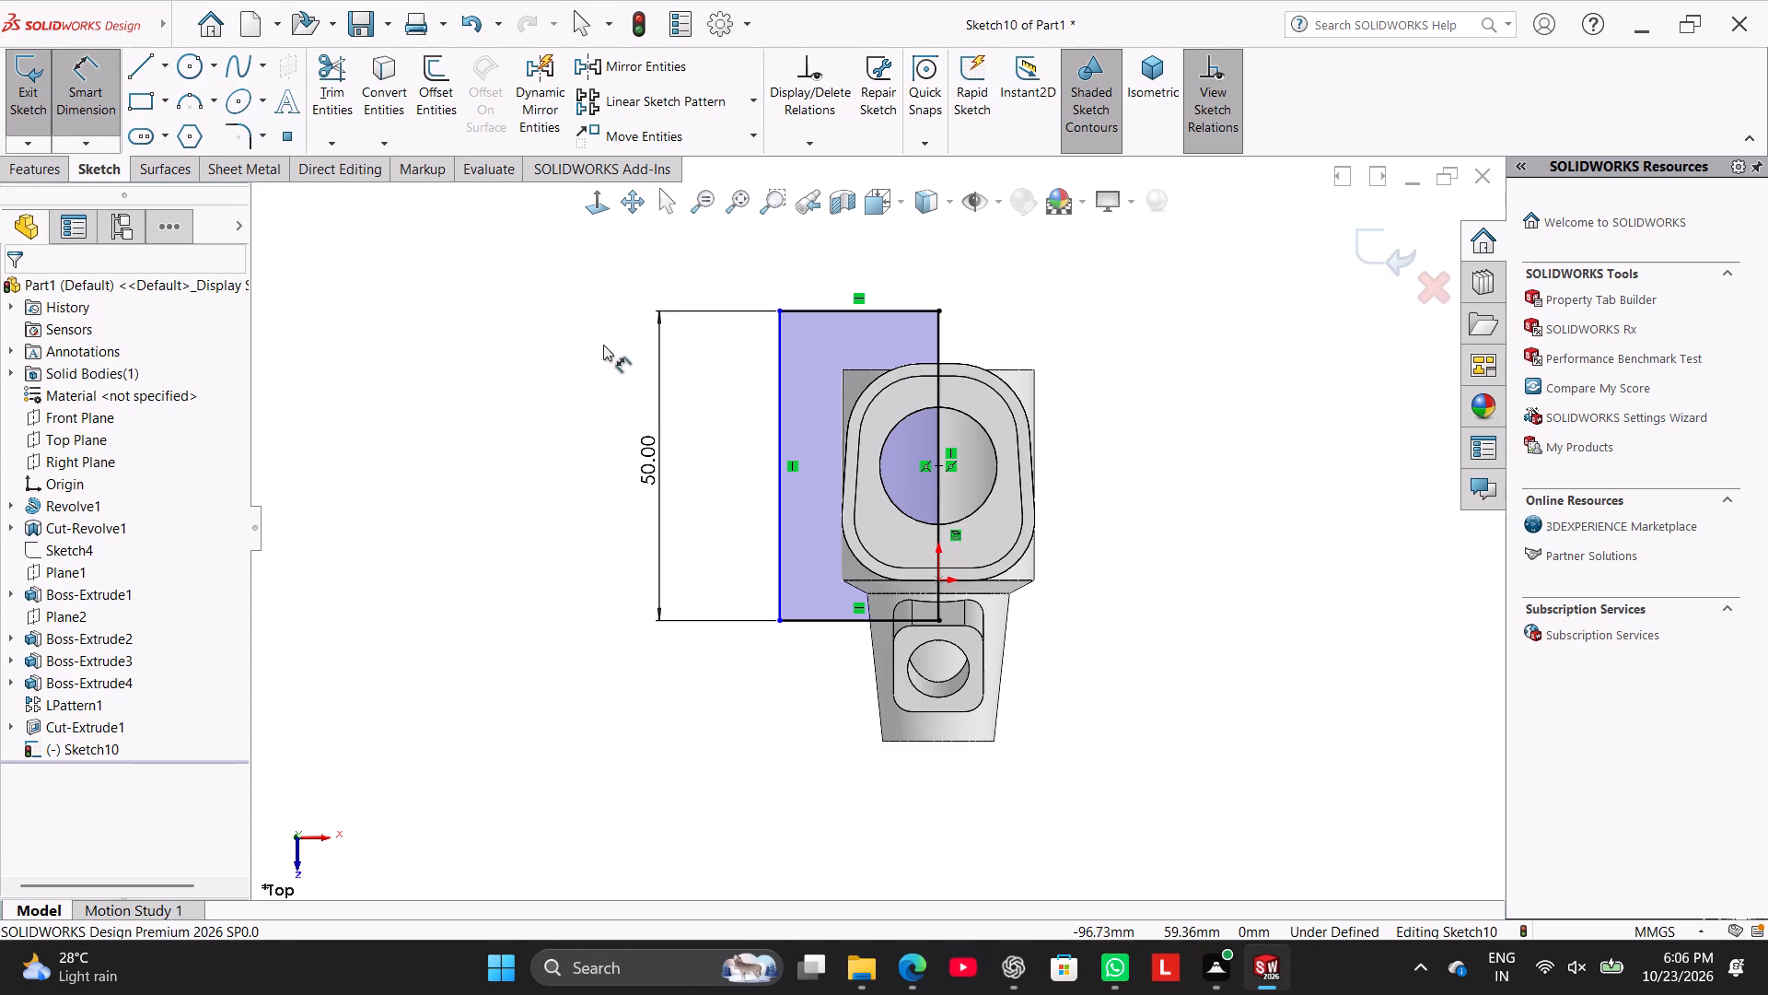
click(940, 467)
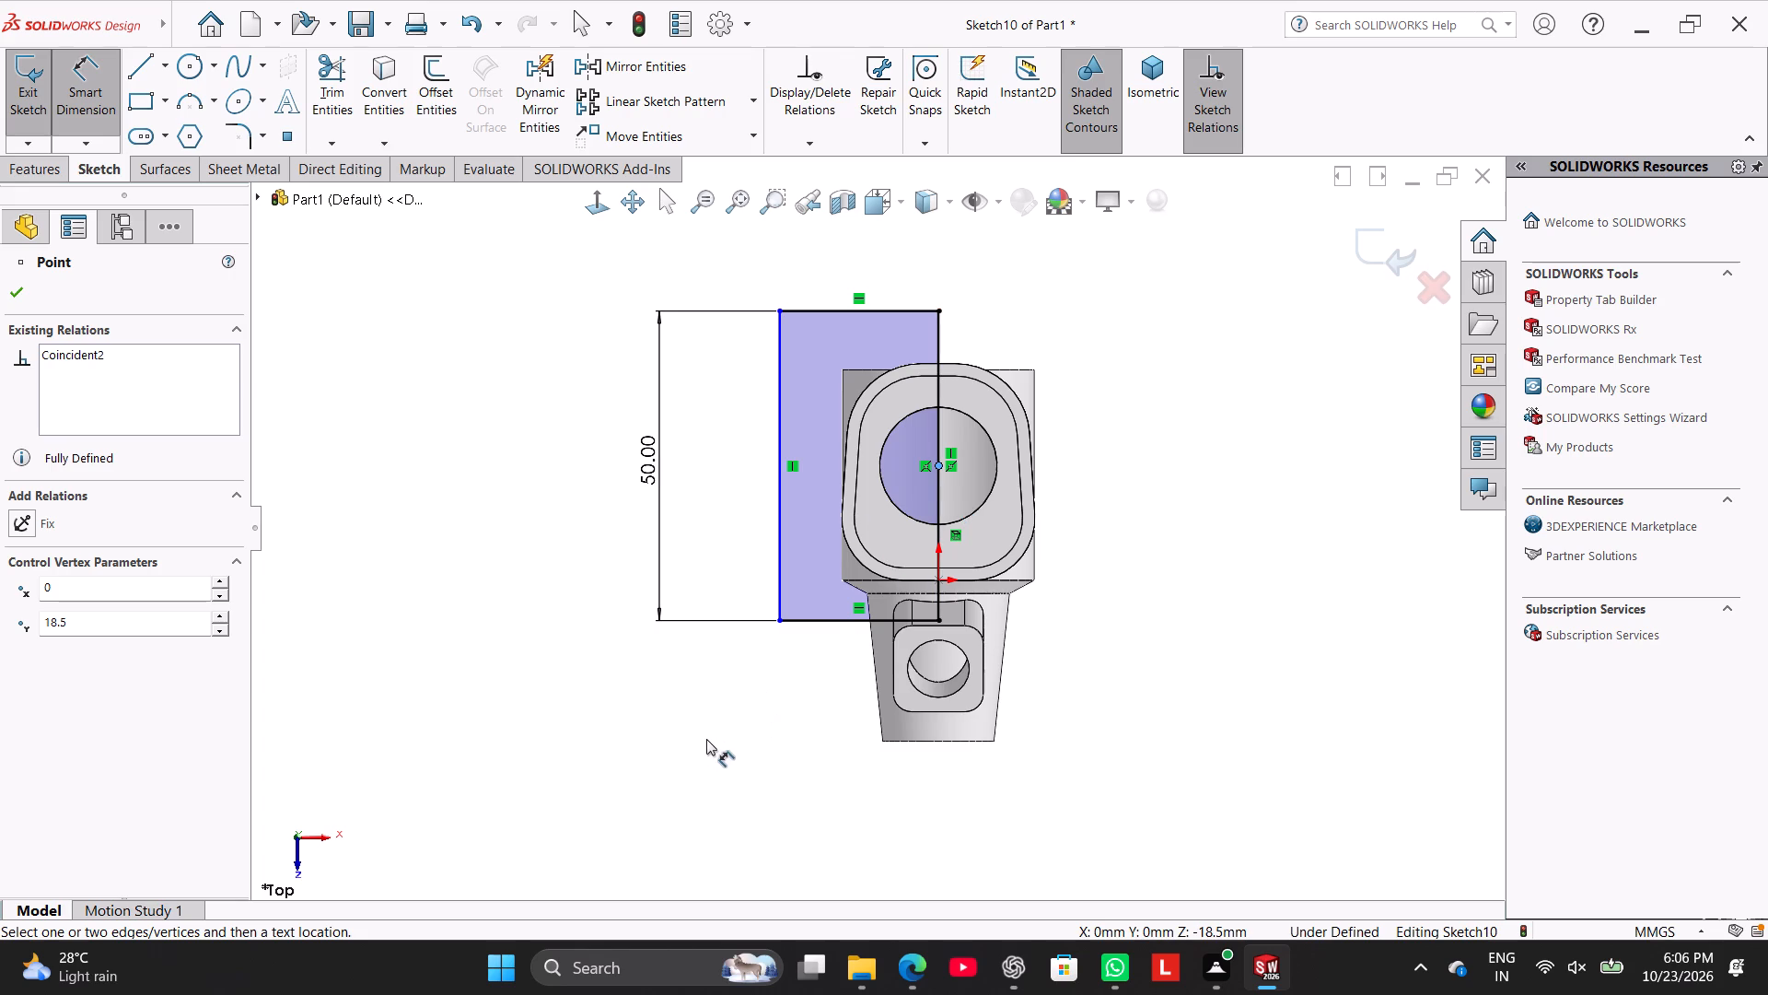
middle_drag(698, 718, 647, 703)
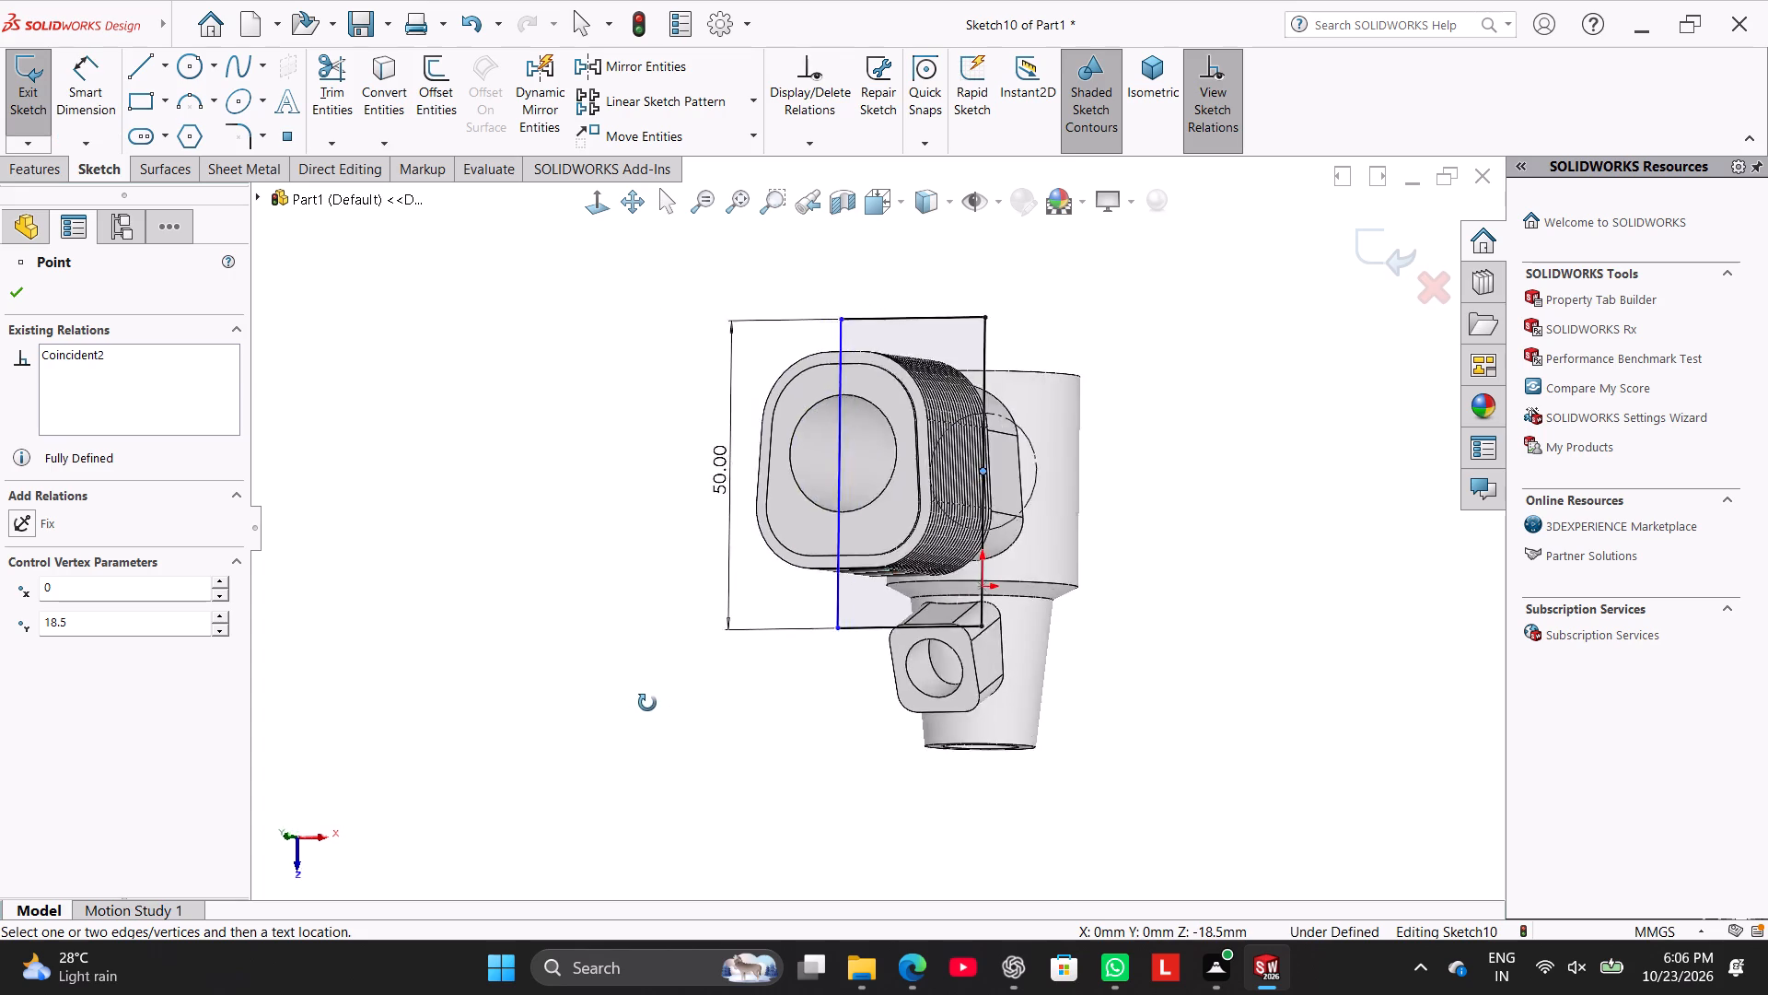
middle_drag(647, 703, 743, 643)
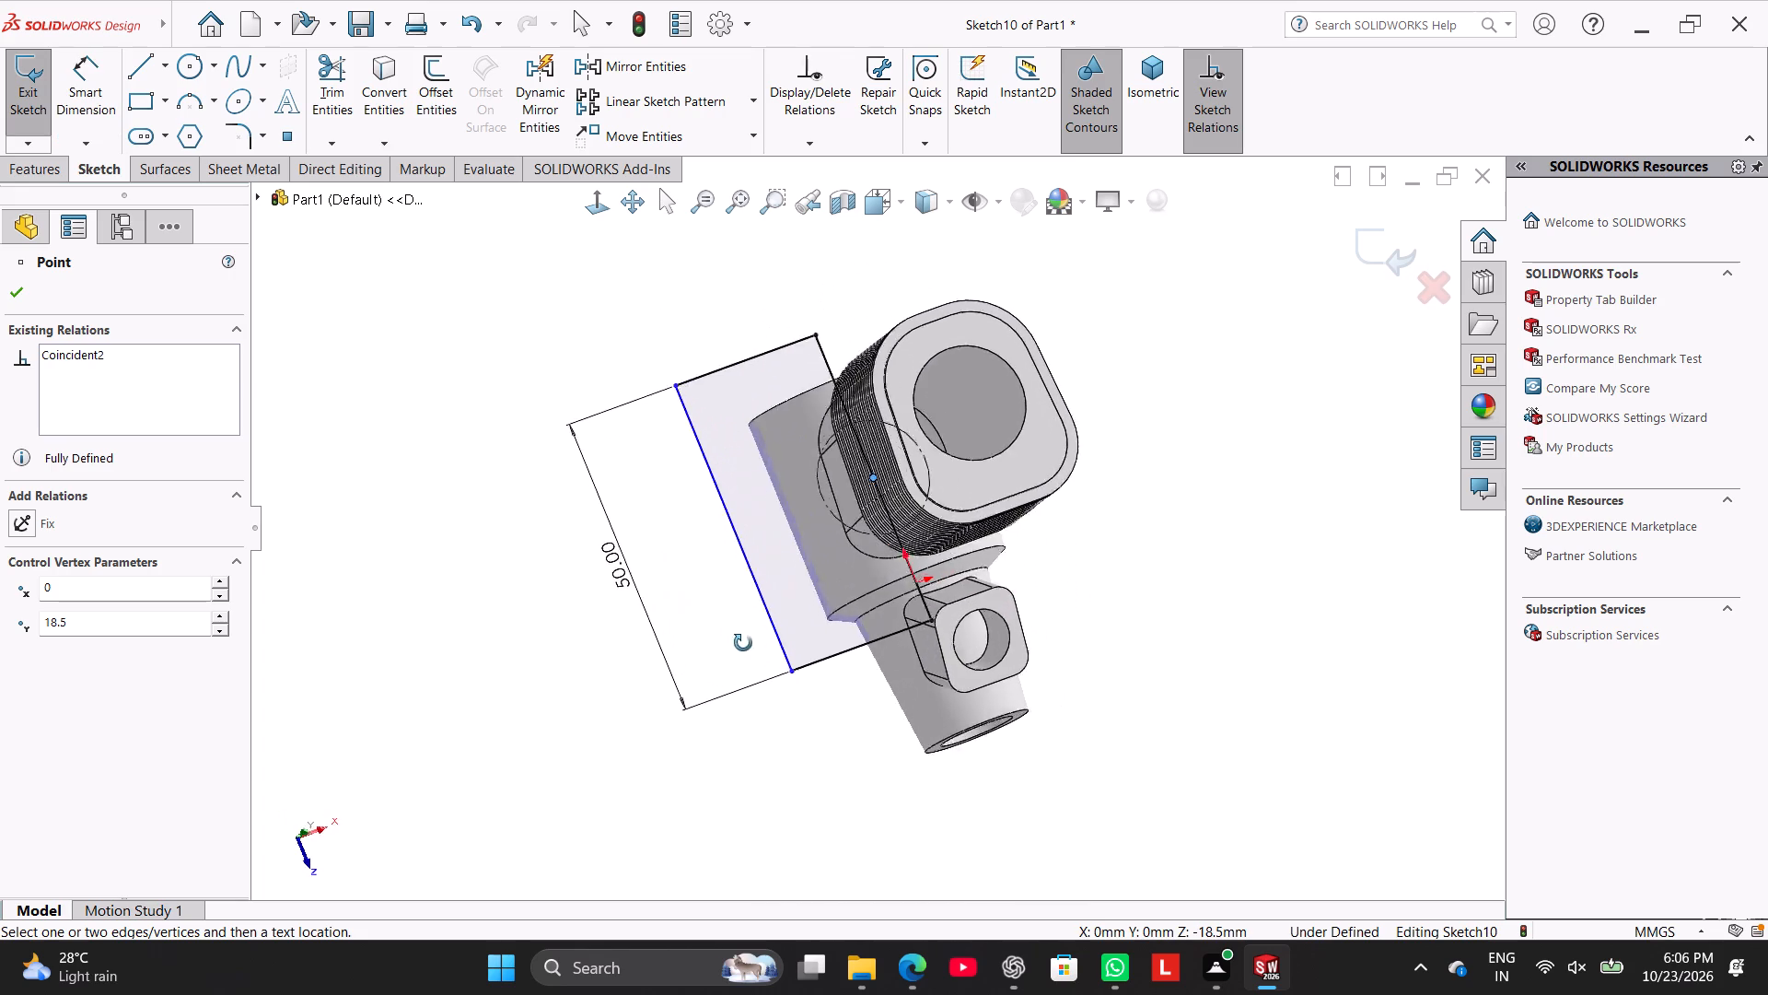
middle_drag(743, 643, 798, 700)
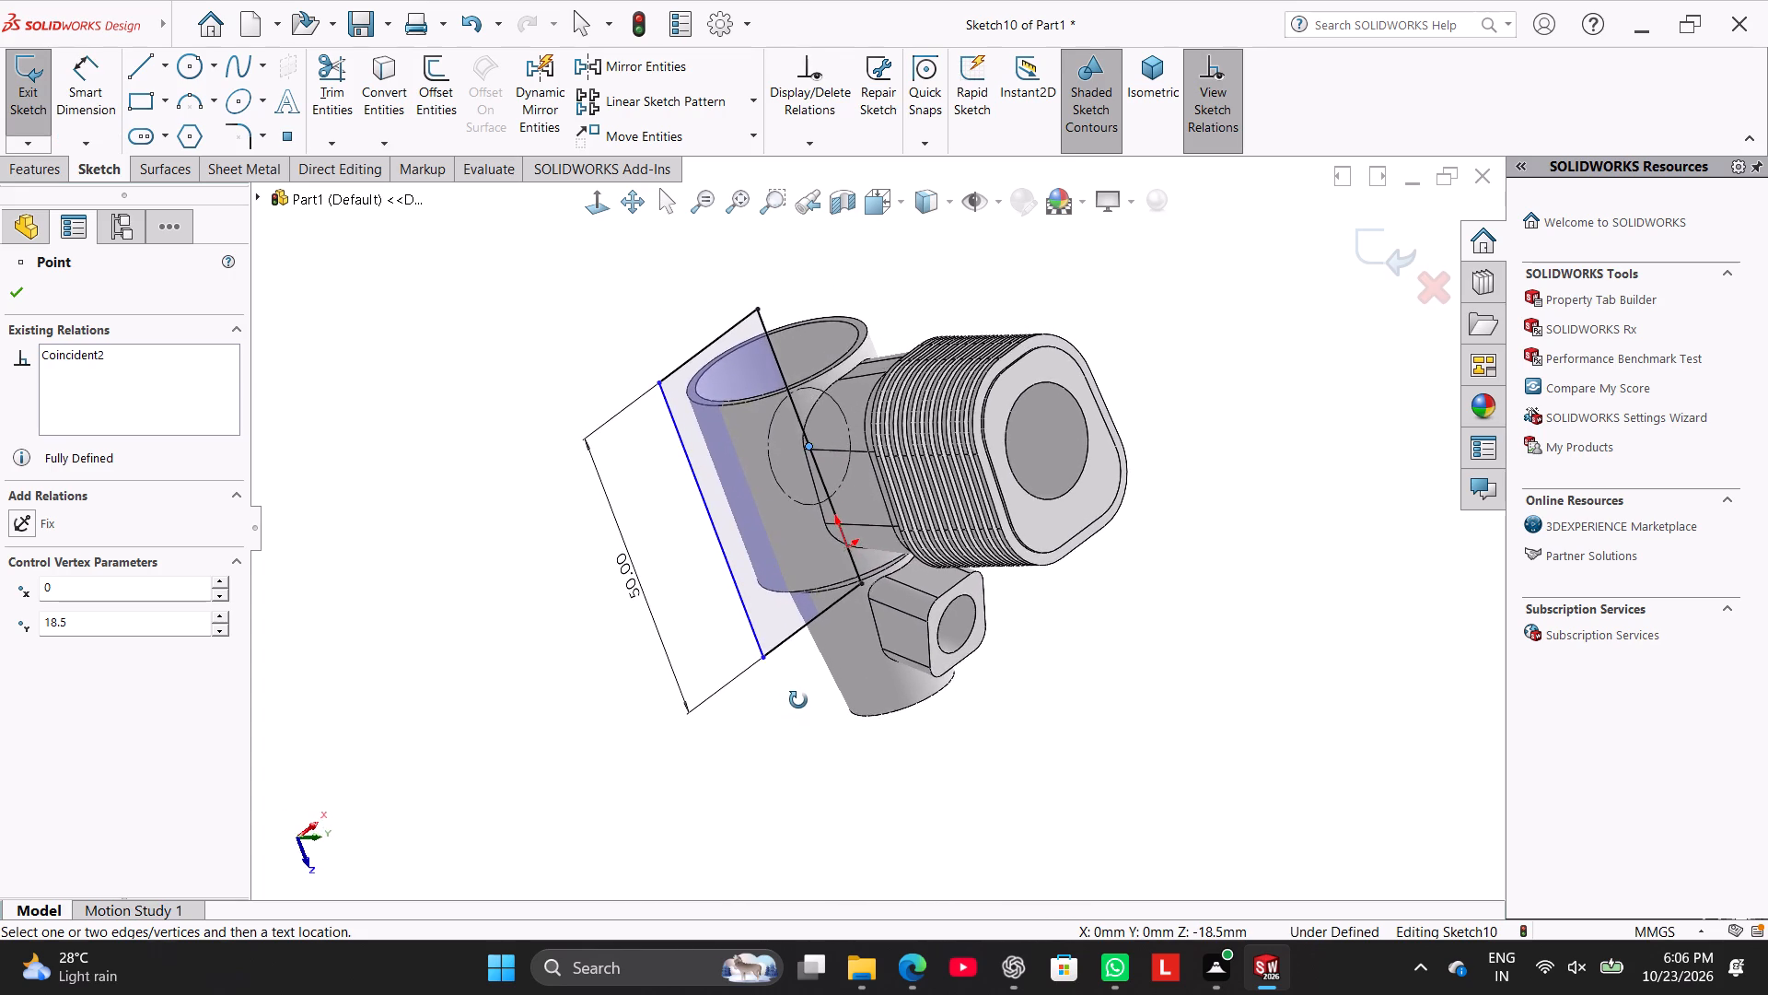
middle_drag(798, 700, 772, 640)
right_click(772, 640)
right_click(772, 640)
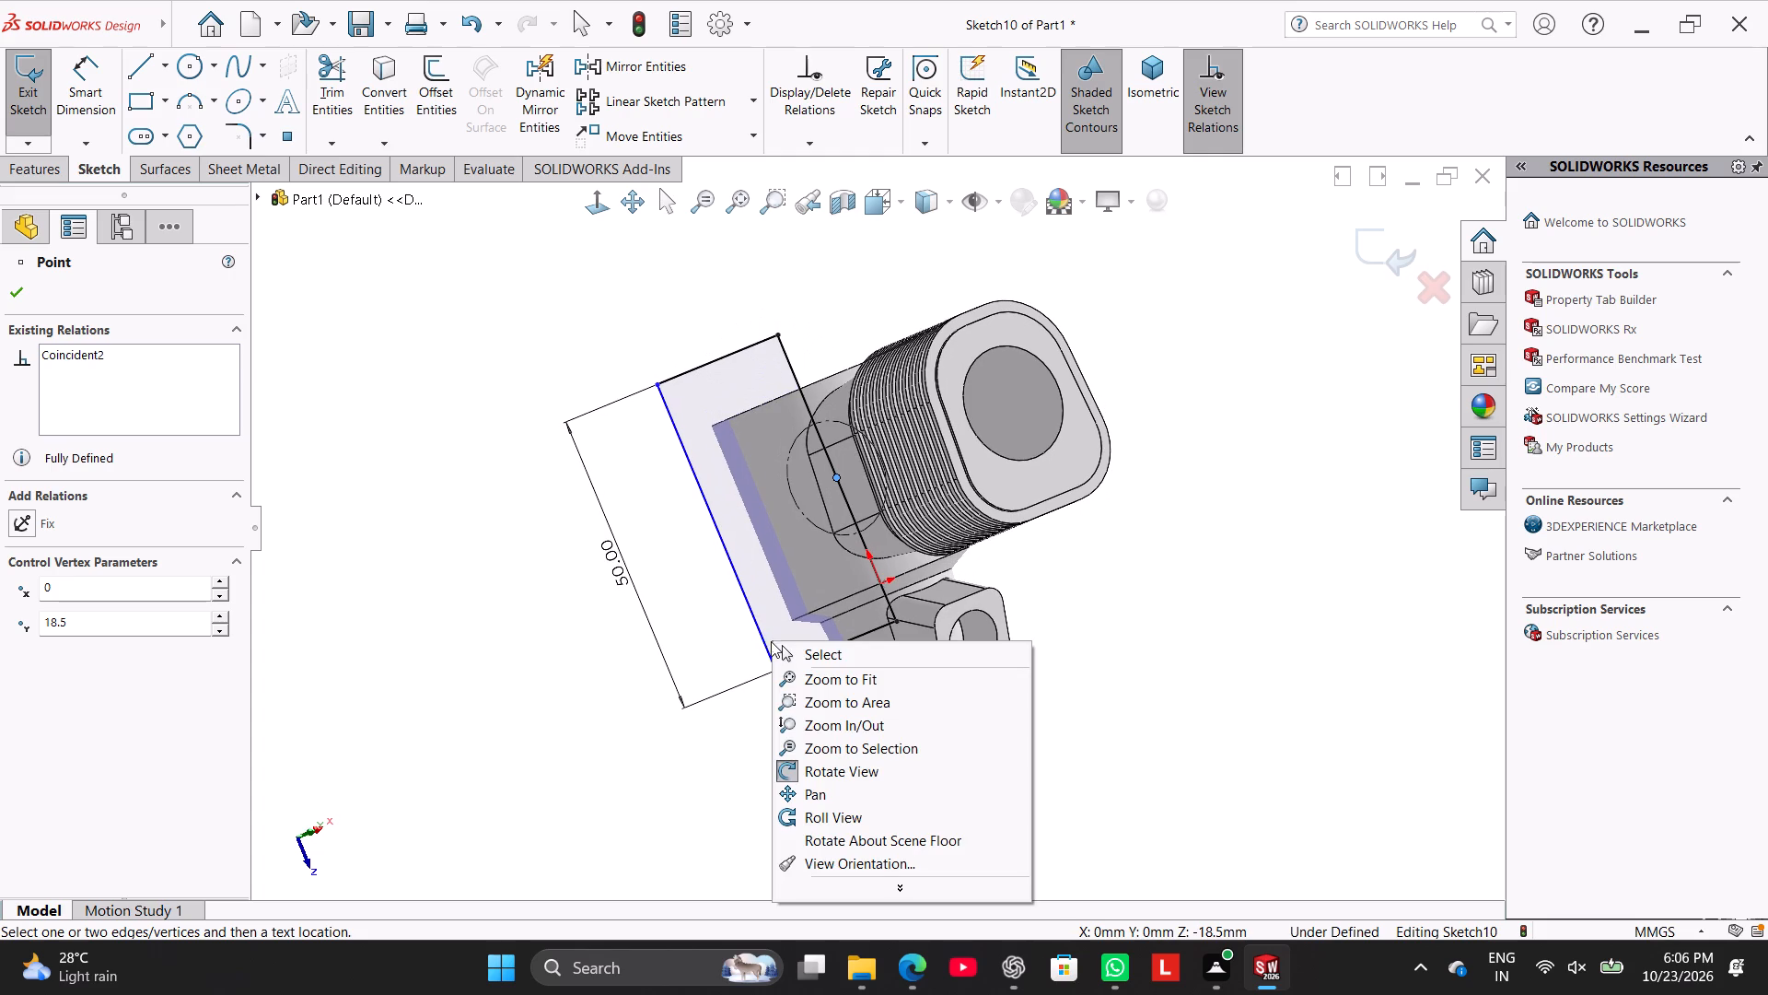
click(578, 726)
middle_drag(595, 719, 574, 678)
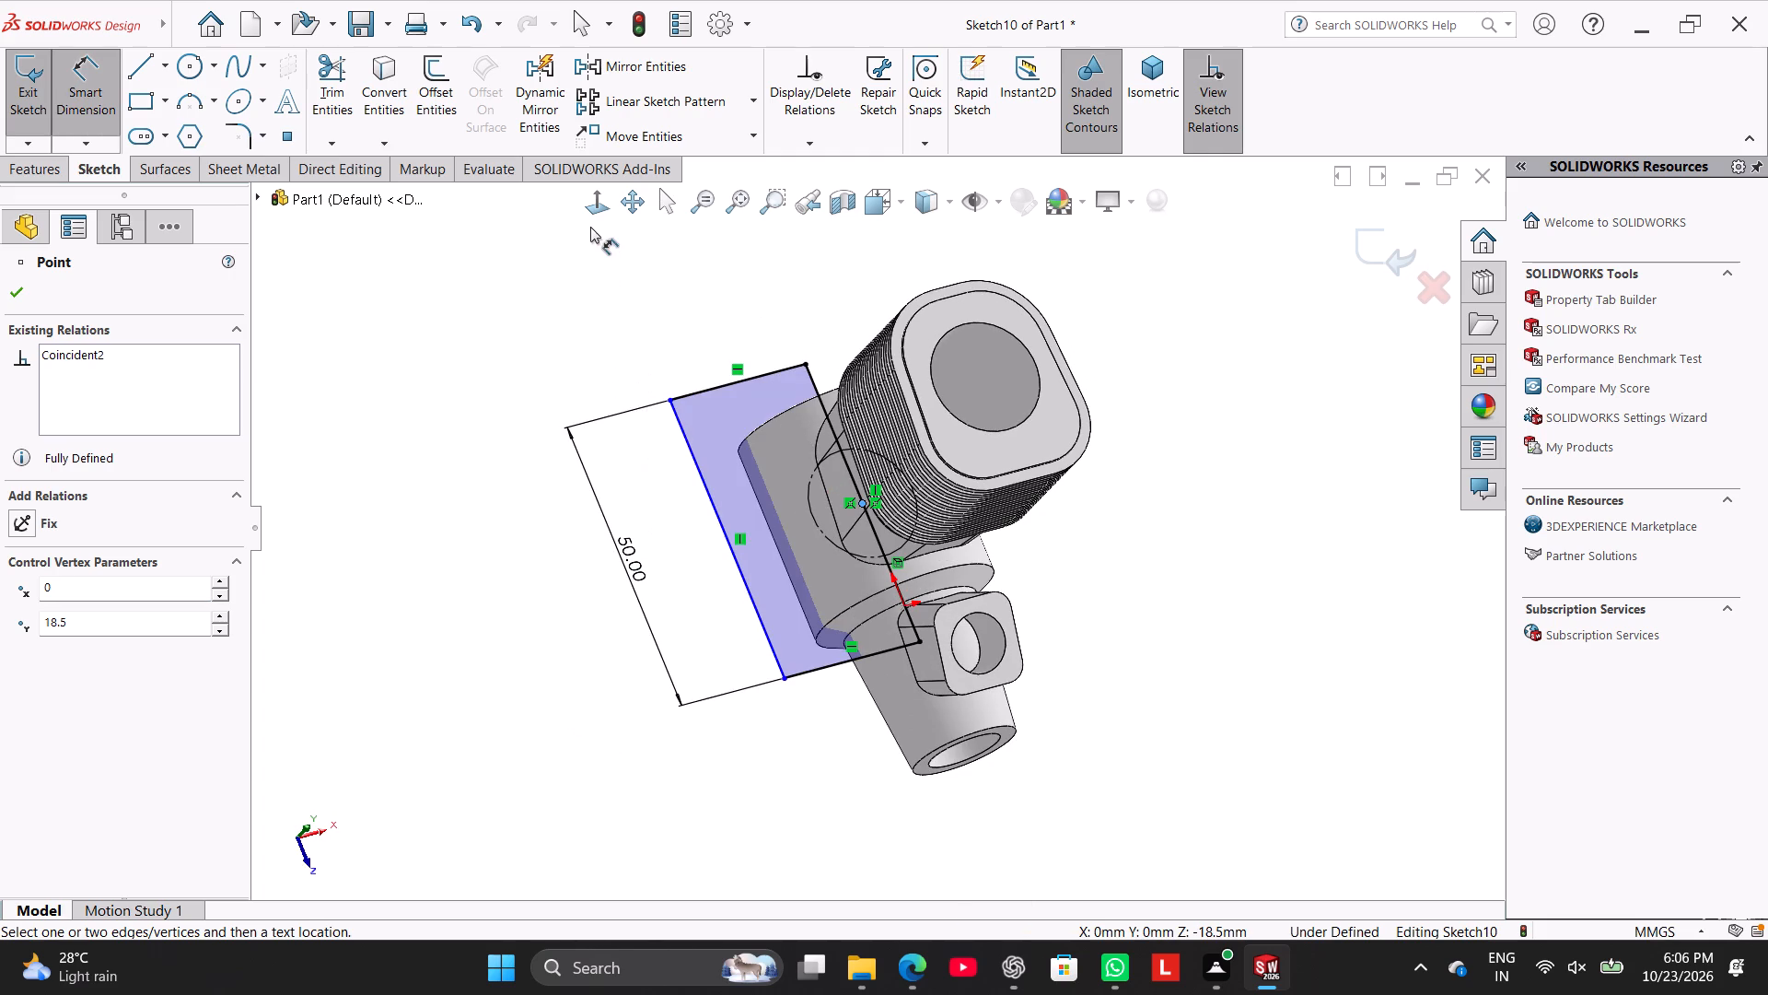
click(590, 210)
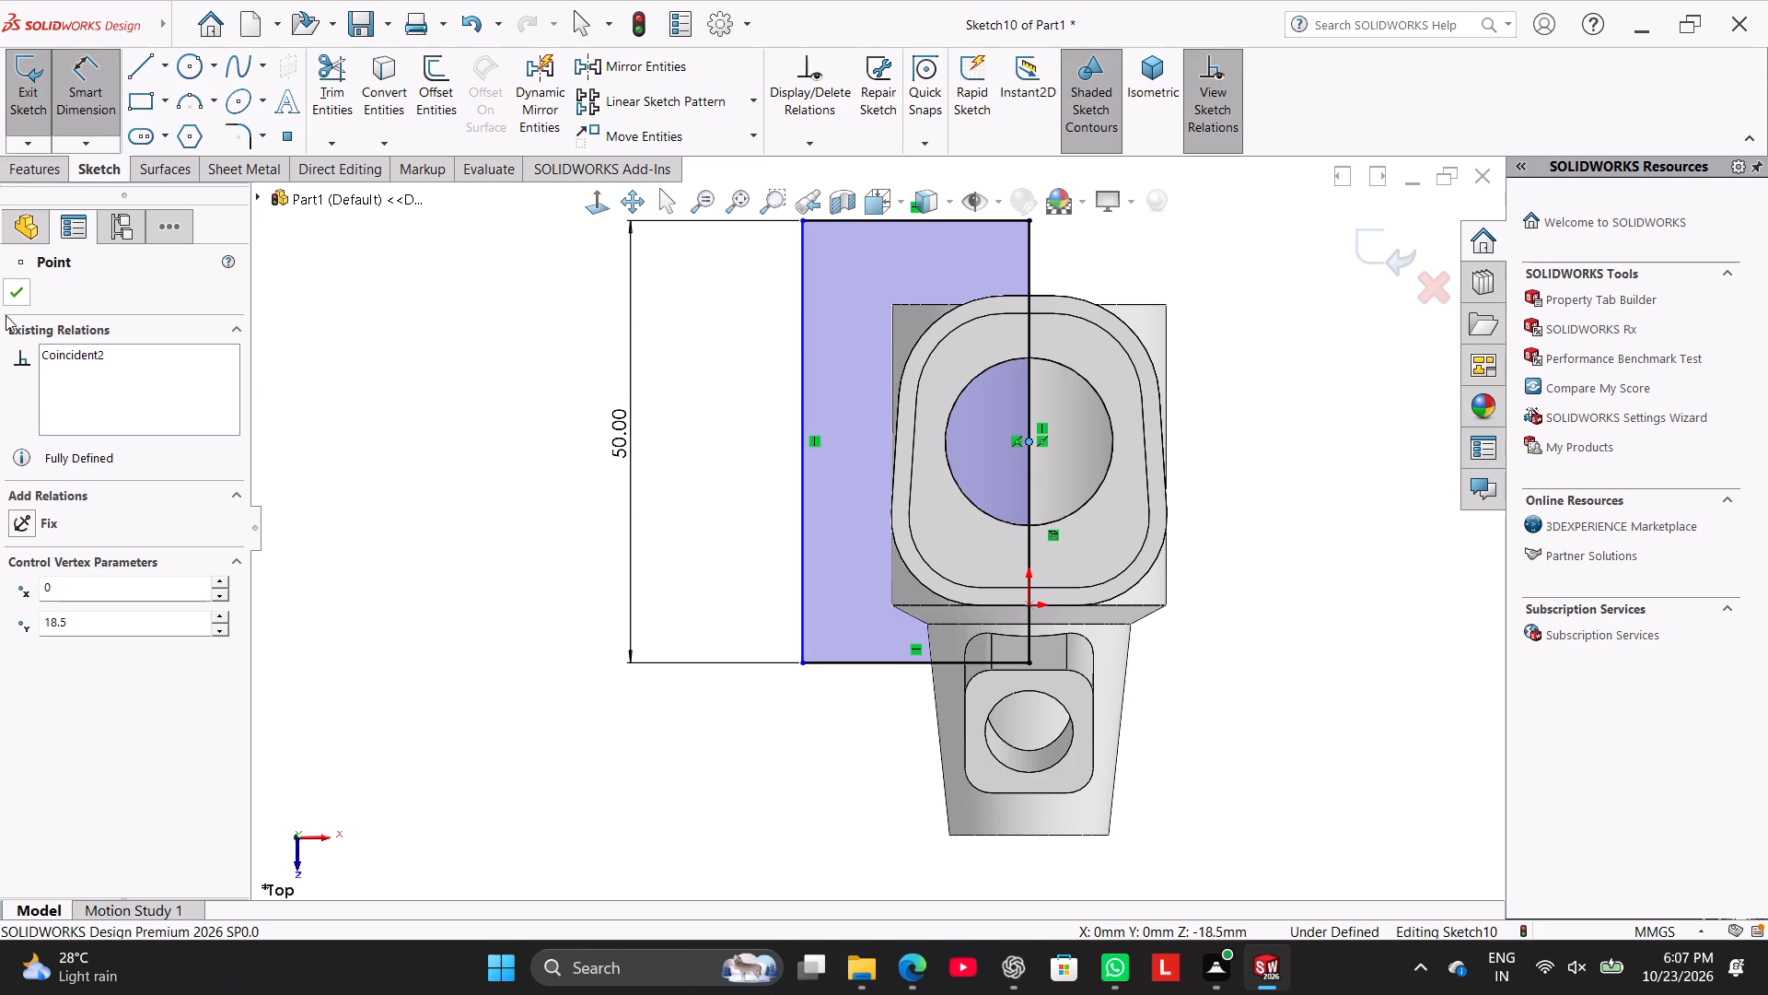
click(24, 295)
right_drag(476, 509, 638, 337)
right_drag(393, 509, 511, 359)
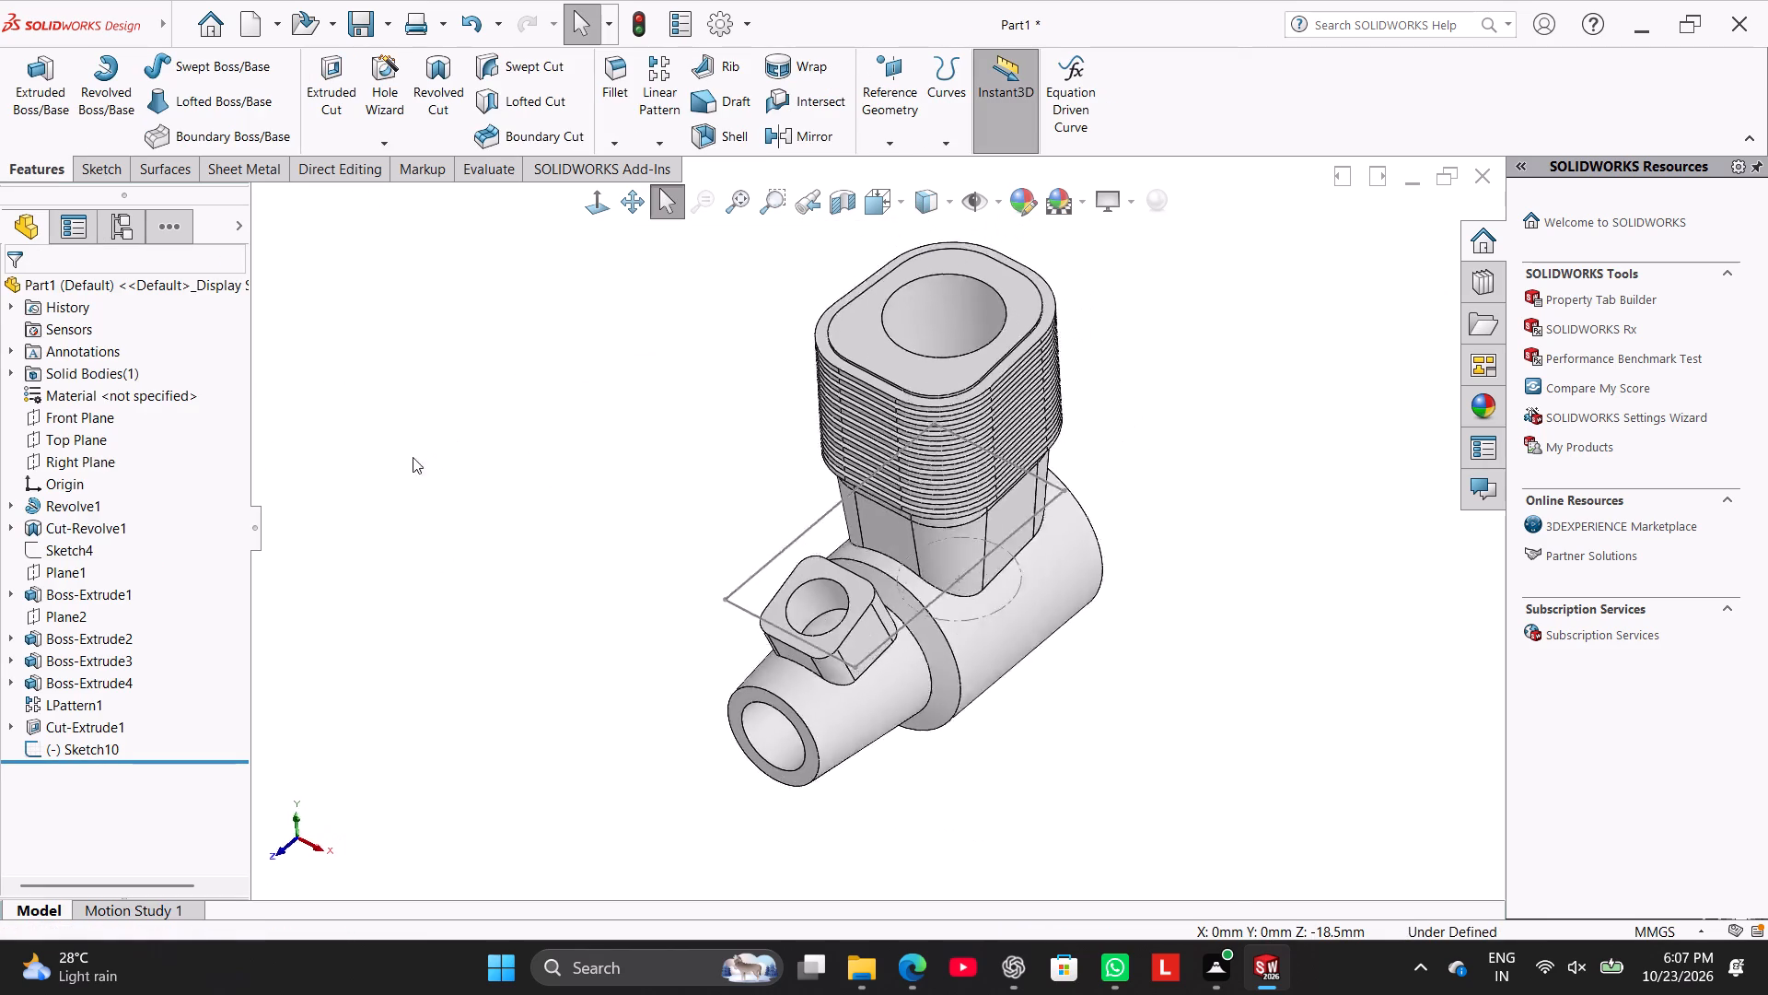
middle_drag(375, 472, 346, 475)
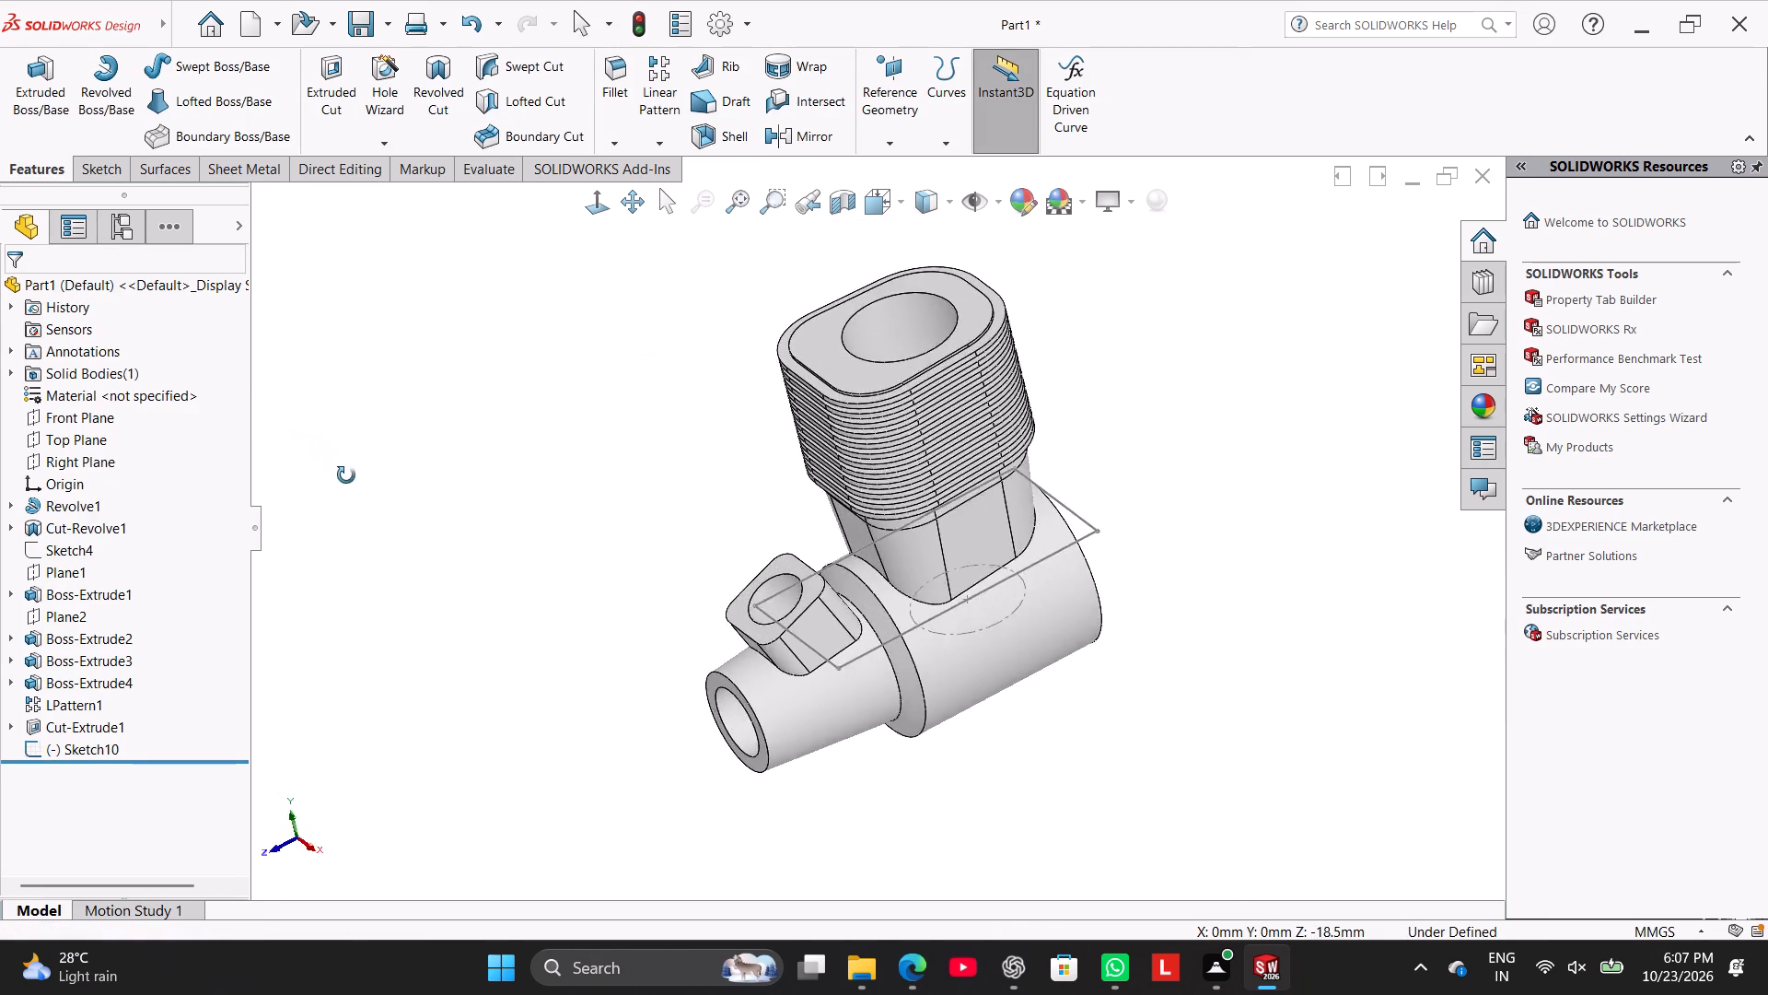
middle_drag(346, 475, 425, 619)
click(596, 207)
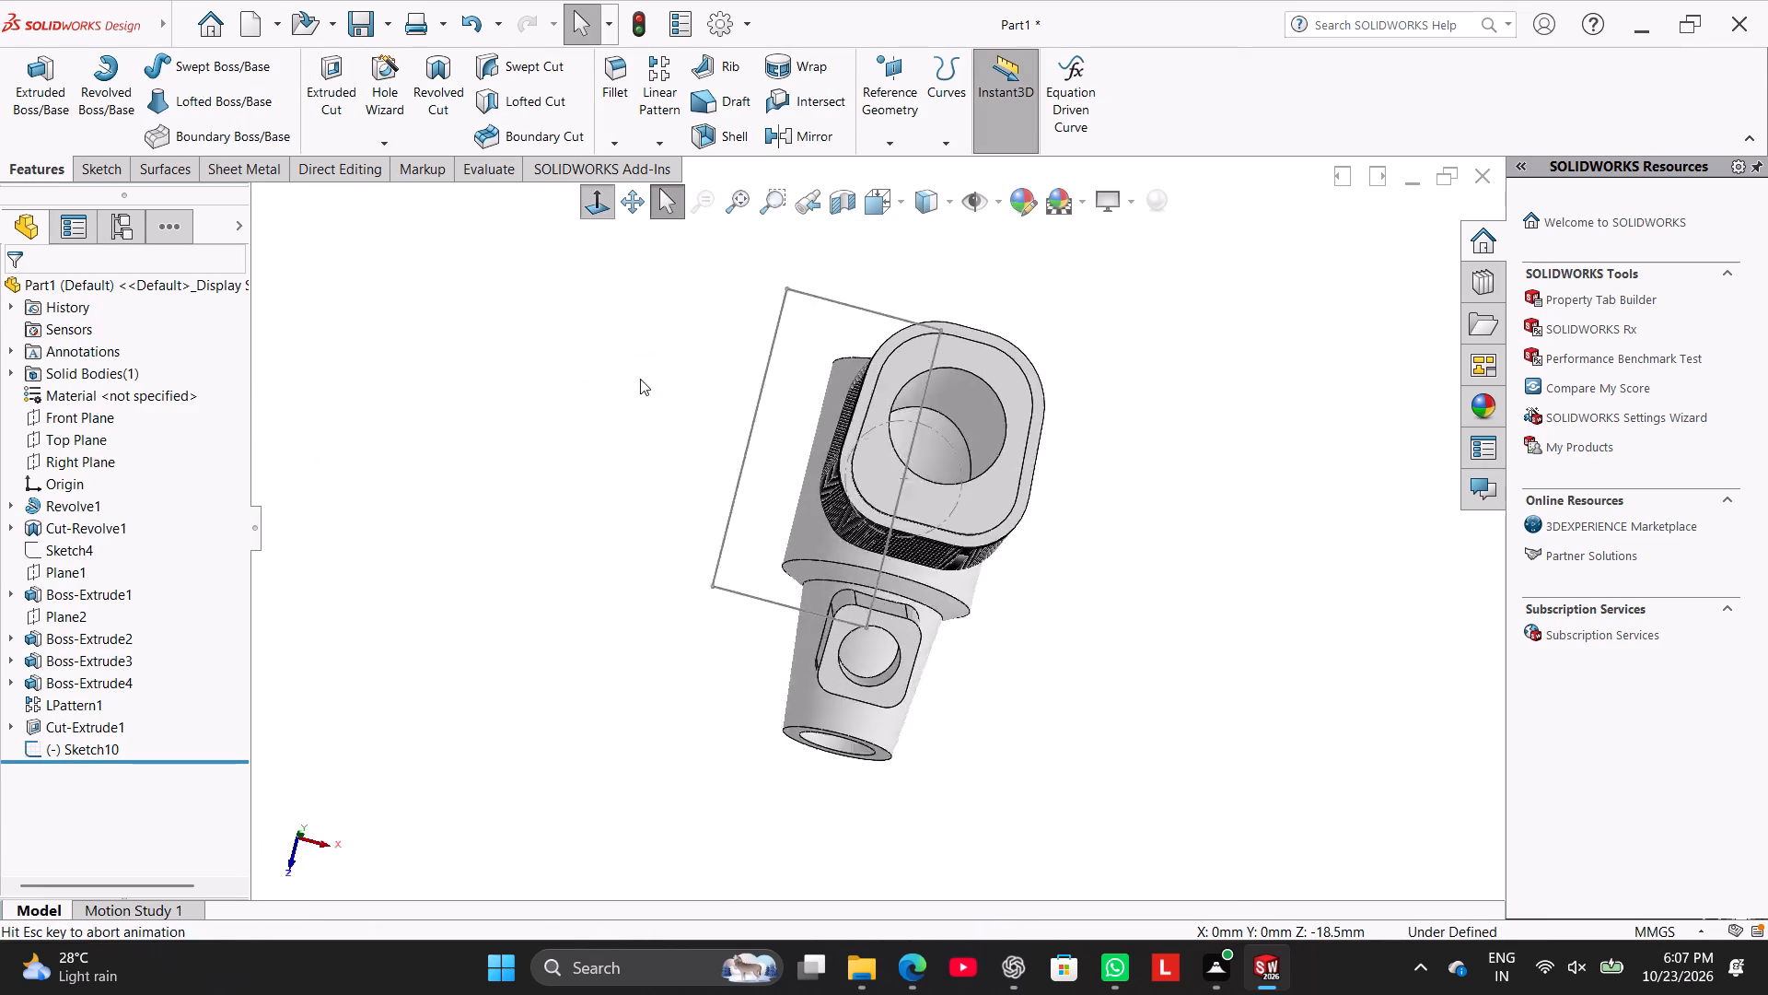
Reopen the rectangle sketch and delete the relation tying its inner side's midpoint to the construction circle's centre.
double_click(750, 411)
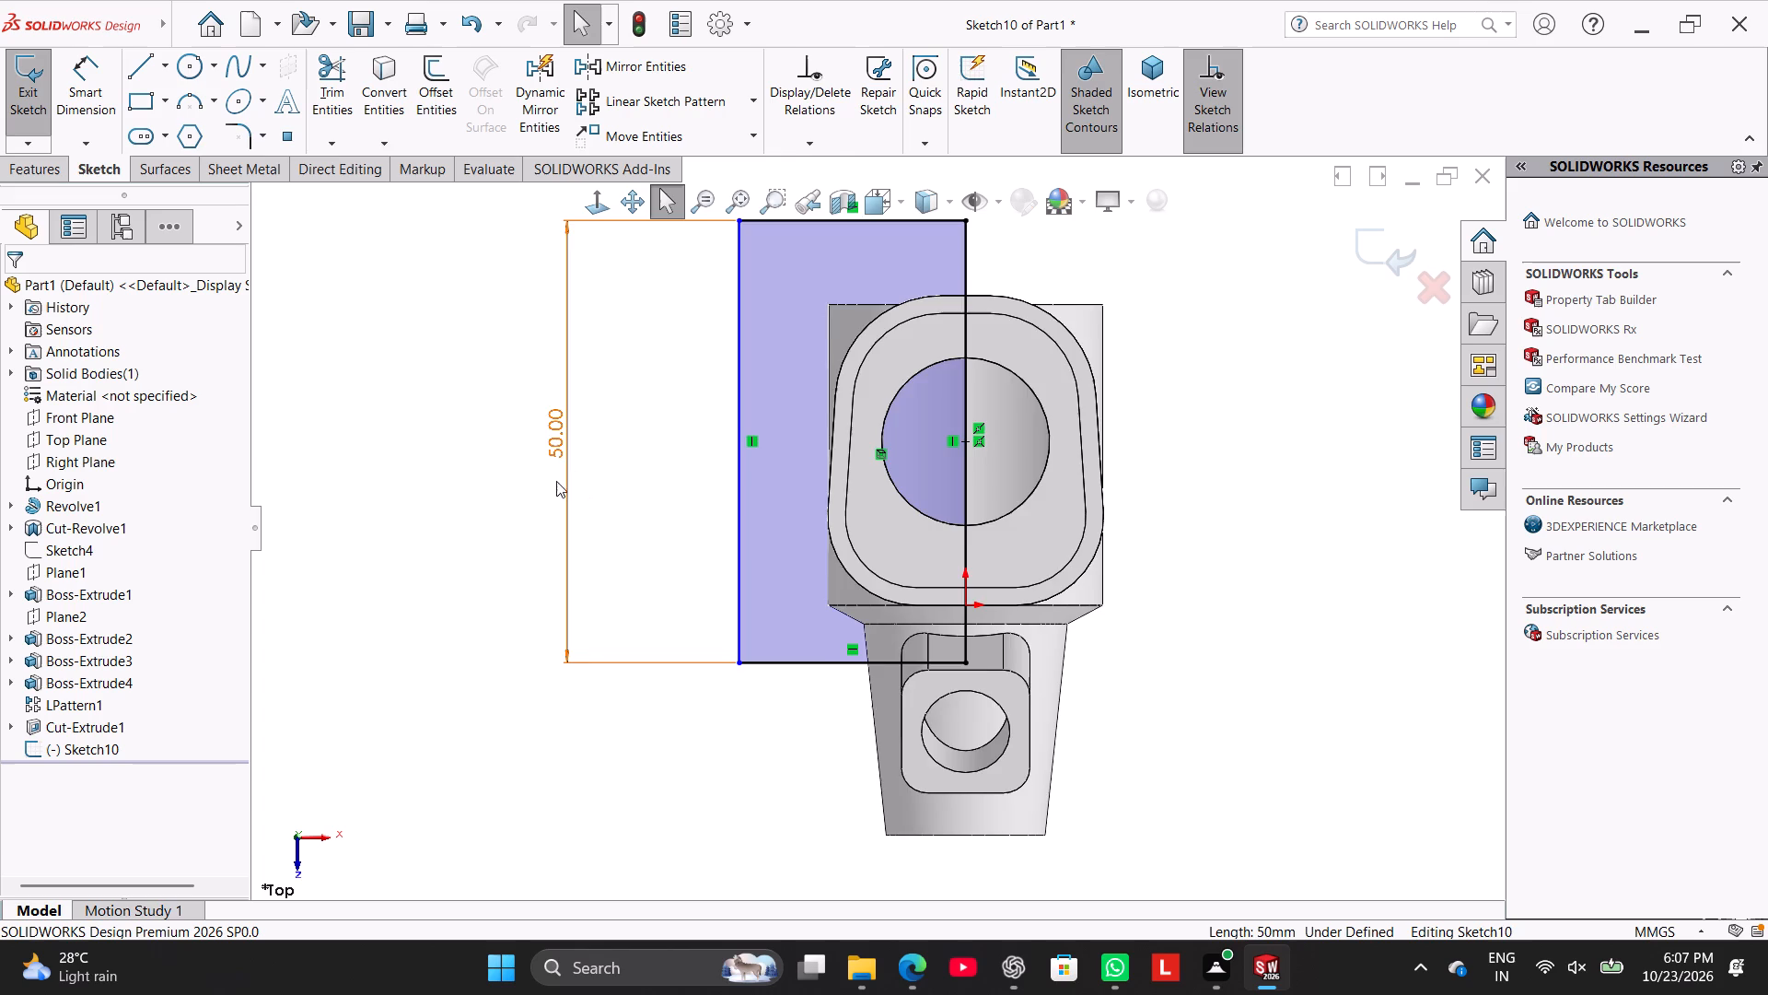
scroll(521, 508, up, 2)
right_click(953, 450)
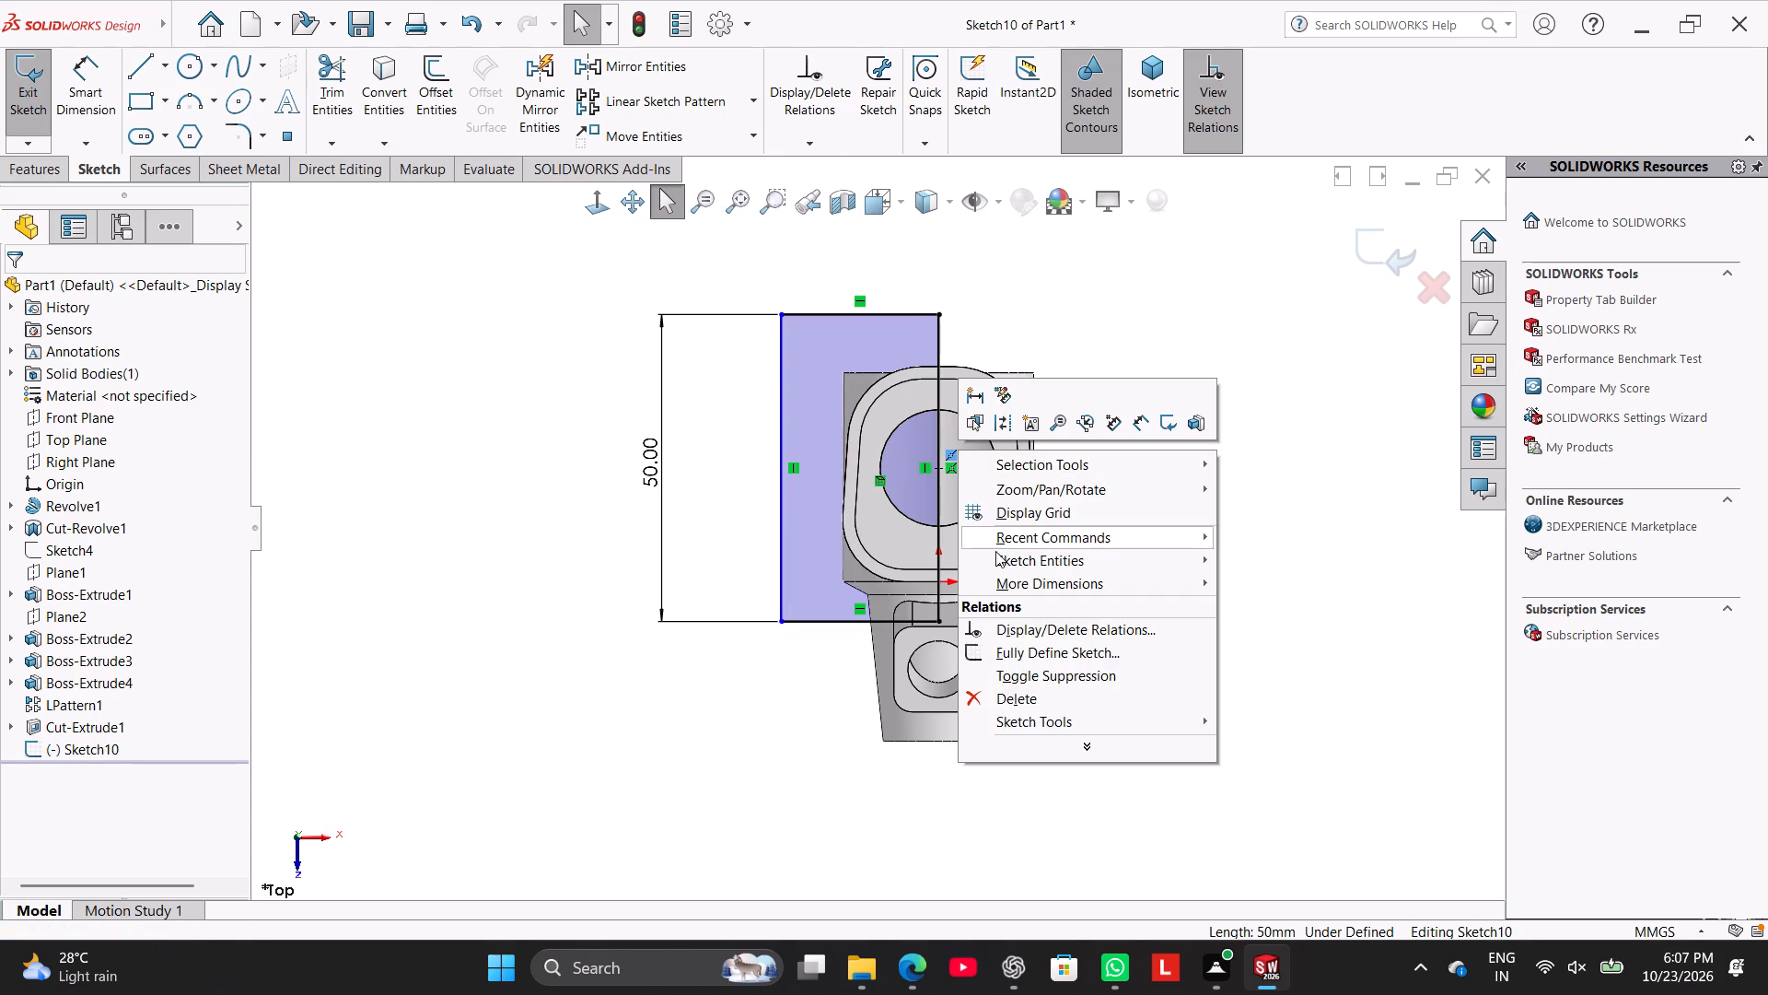
click(1039, 696)
Widen the rectangle to about 33 mm by moving its inner side outward, and shift it toward the smaller boss.
drag(936, 488, 919, 491)
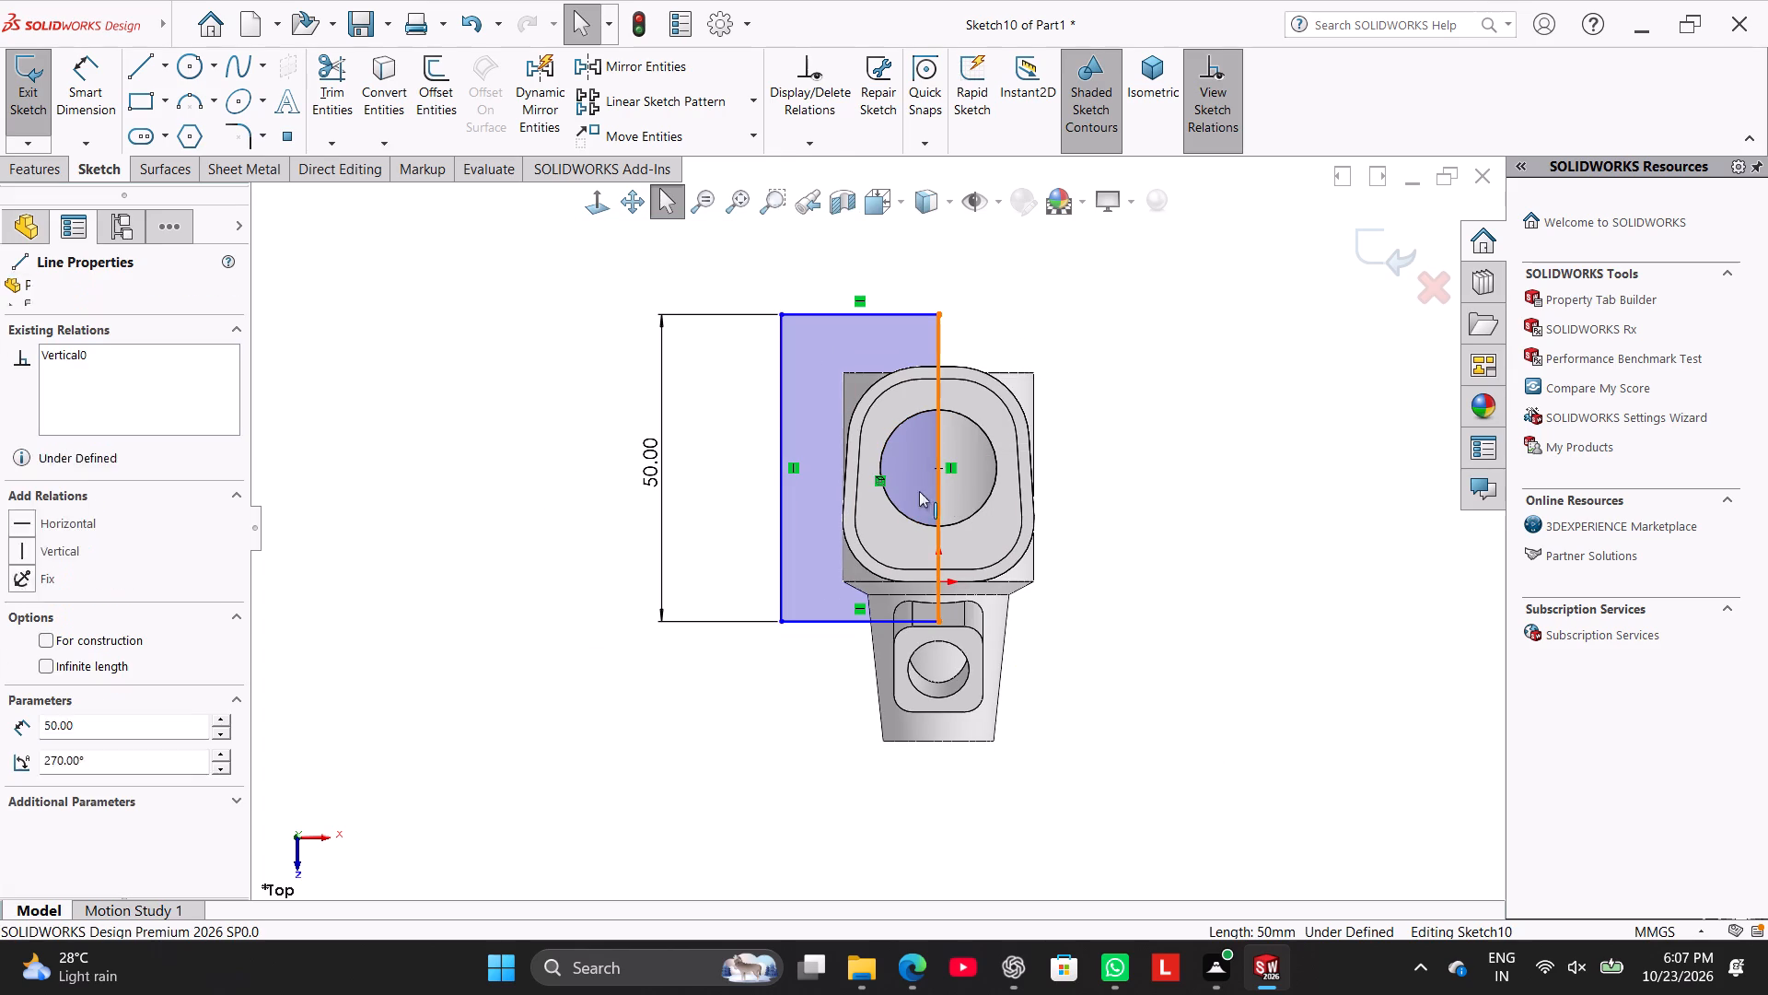
drag(919, 491, 952, 447)
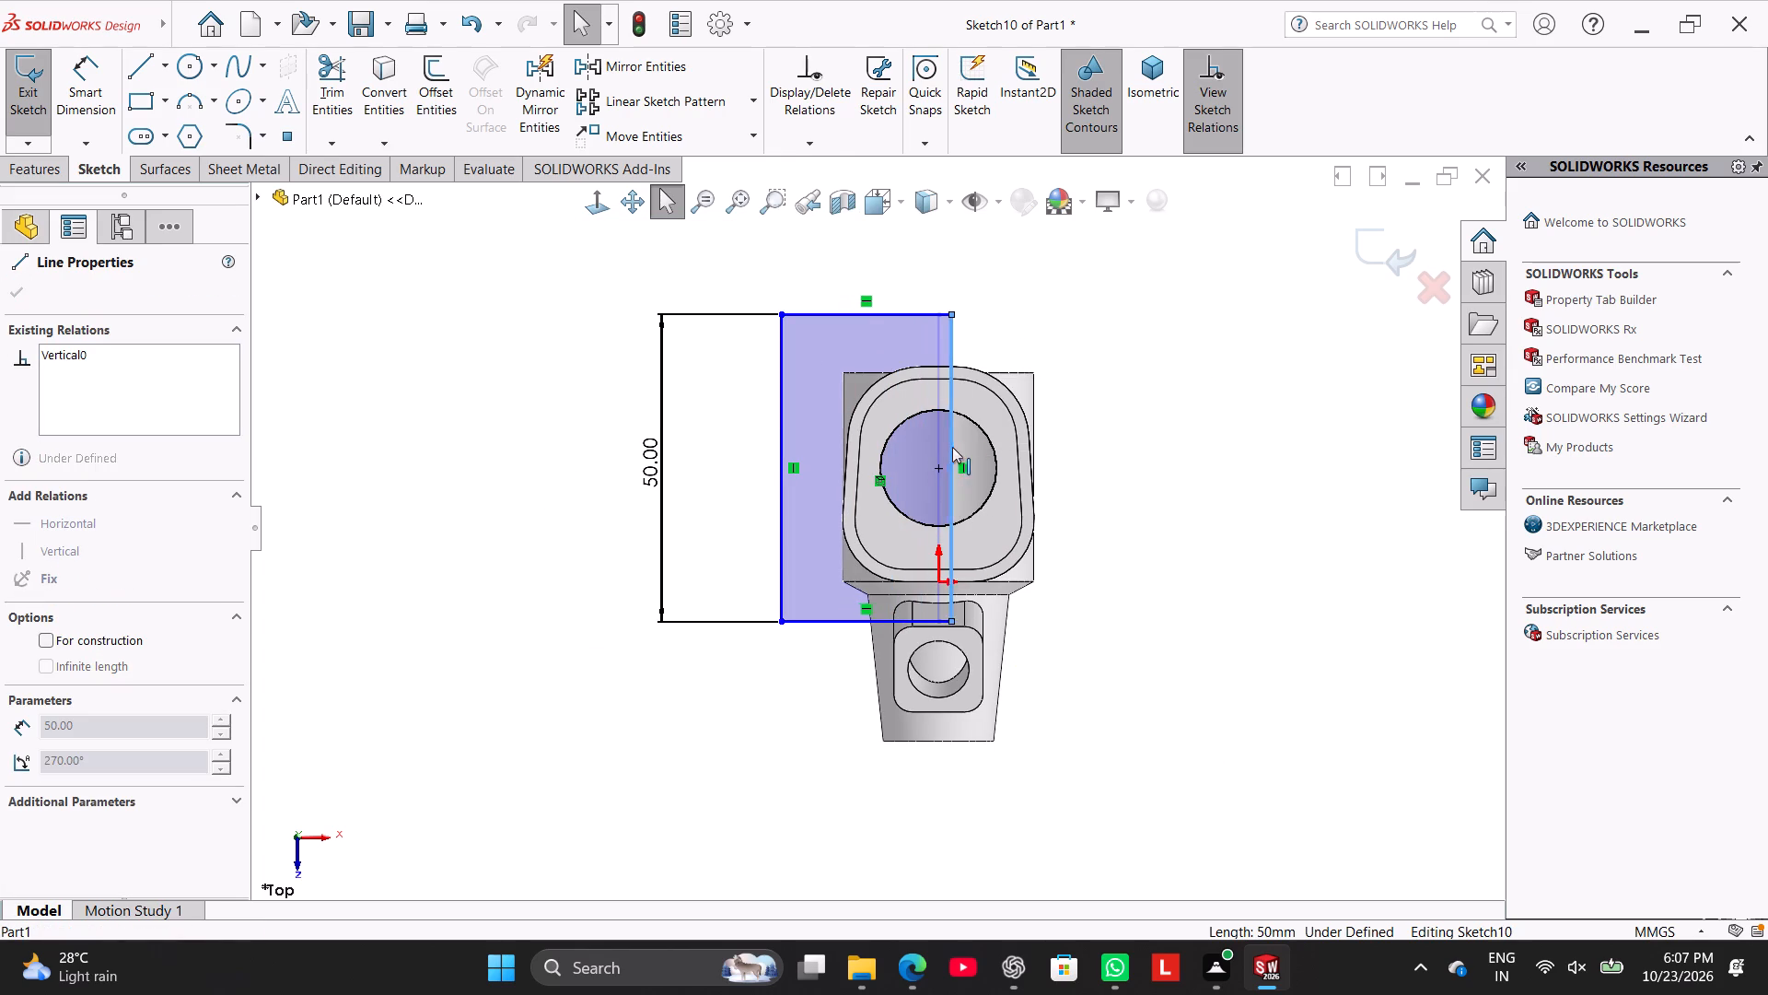
drag(952, 447, 984, 442)
click(828, 680)
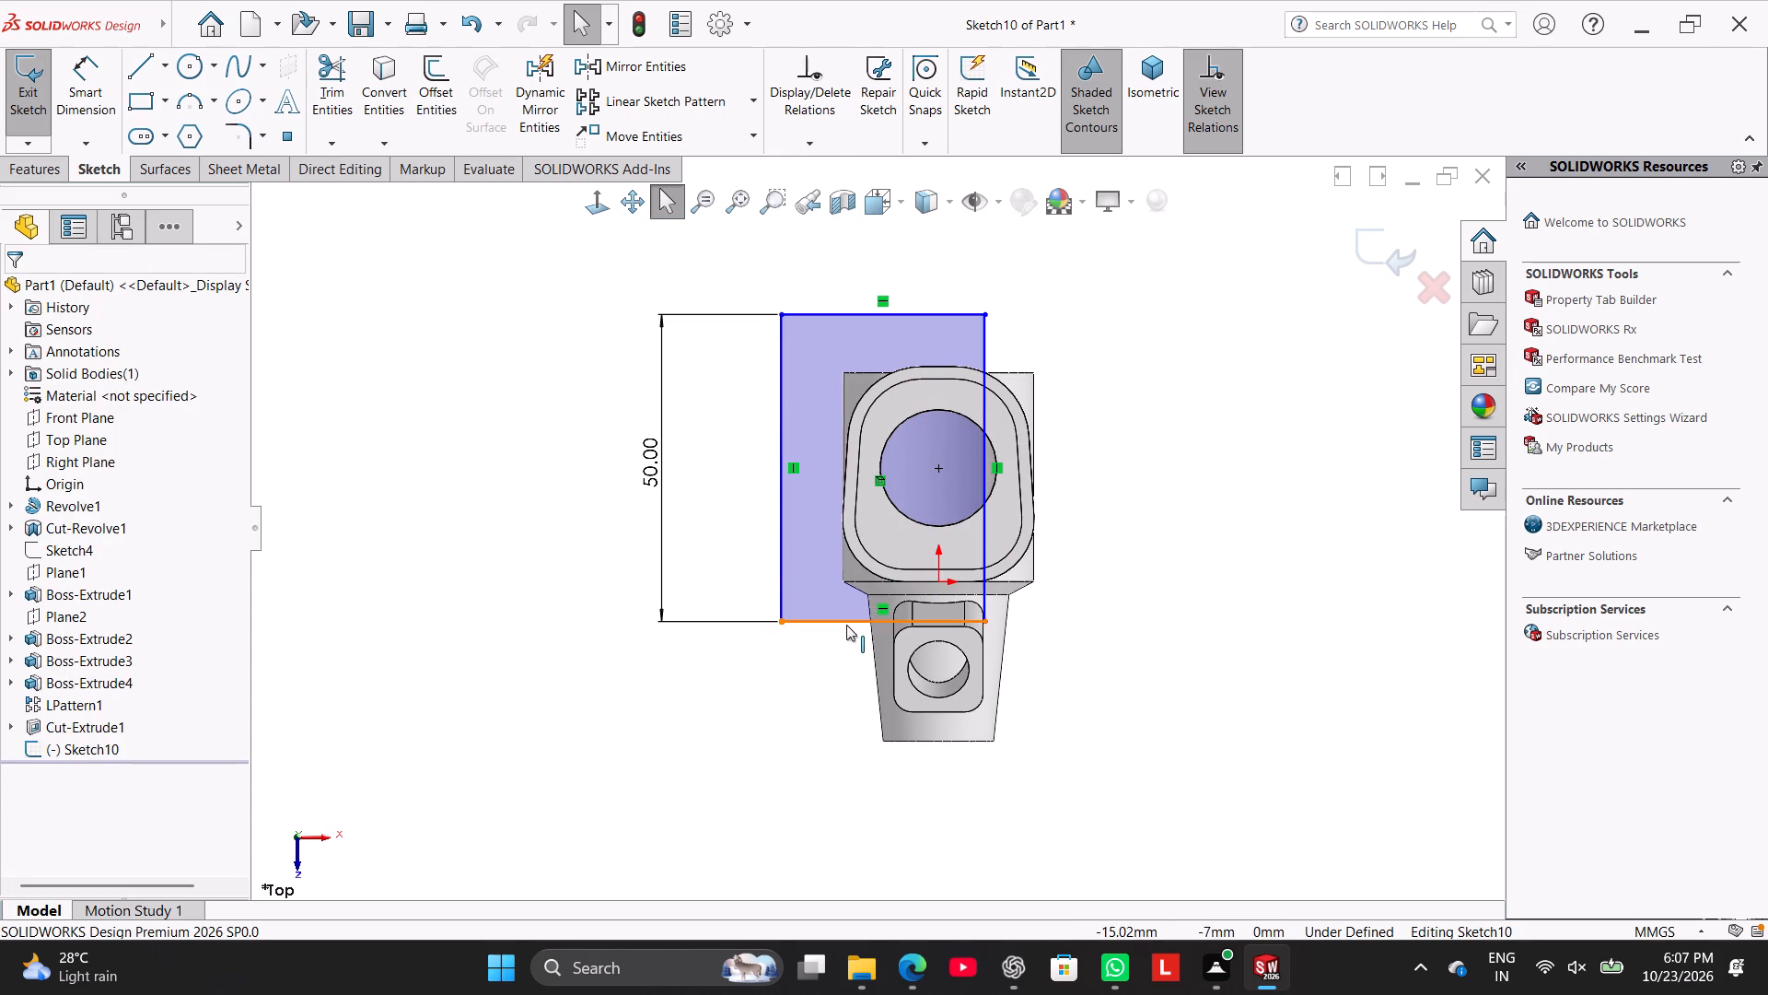
drag(846, 625, 847, 686)
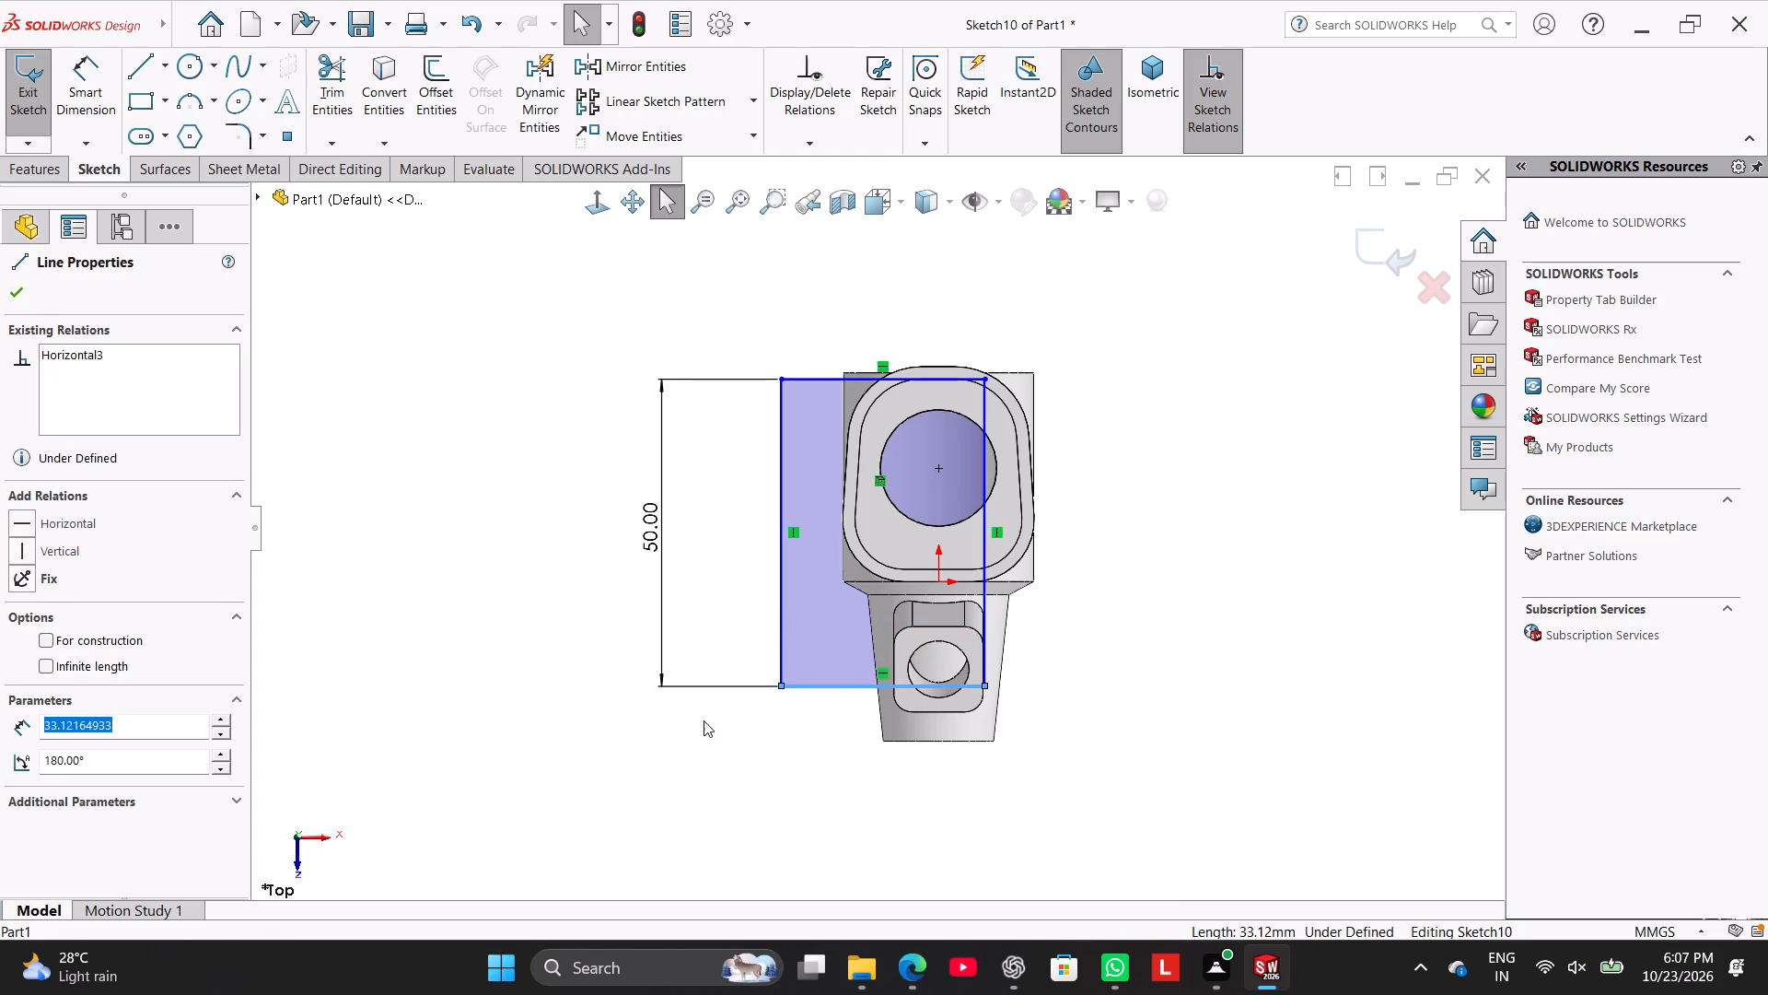
click(704, 720)
Make the rectangle's inner vertical side coincident with the origin.
ctrl+click(982, 511)
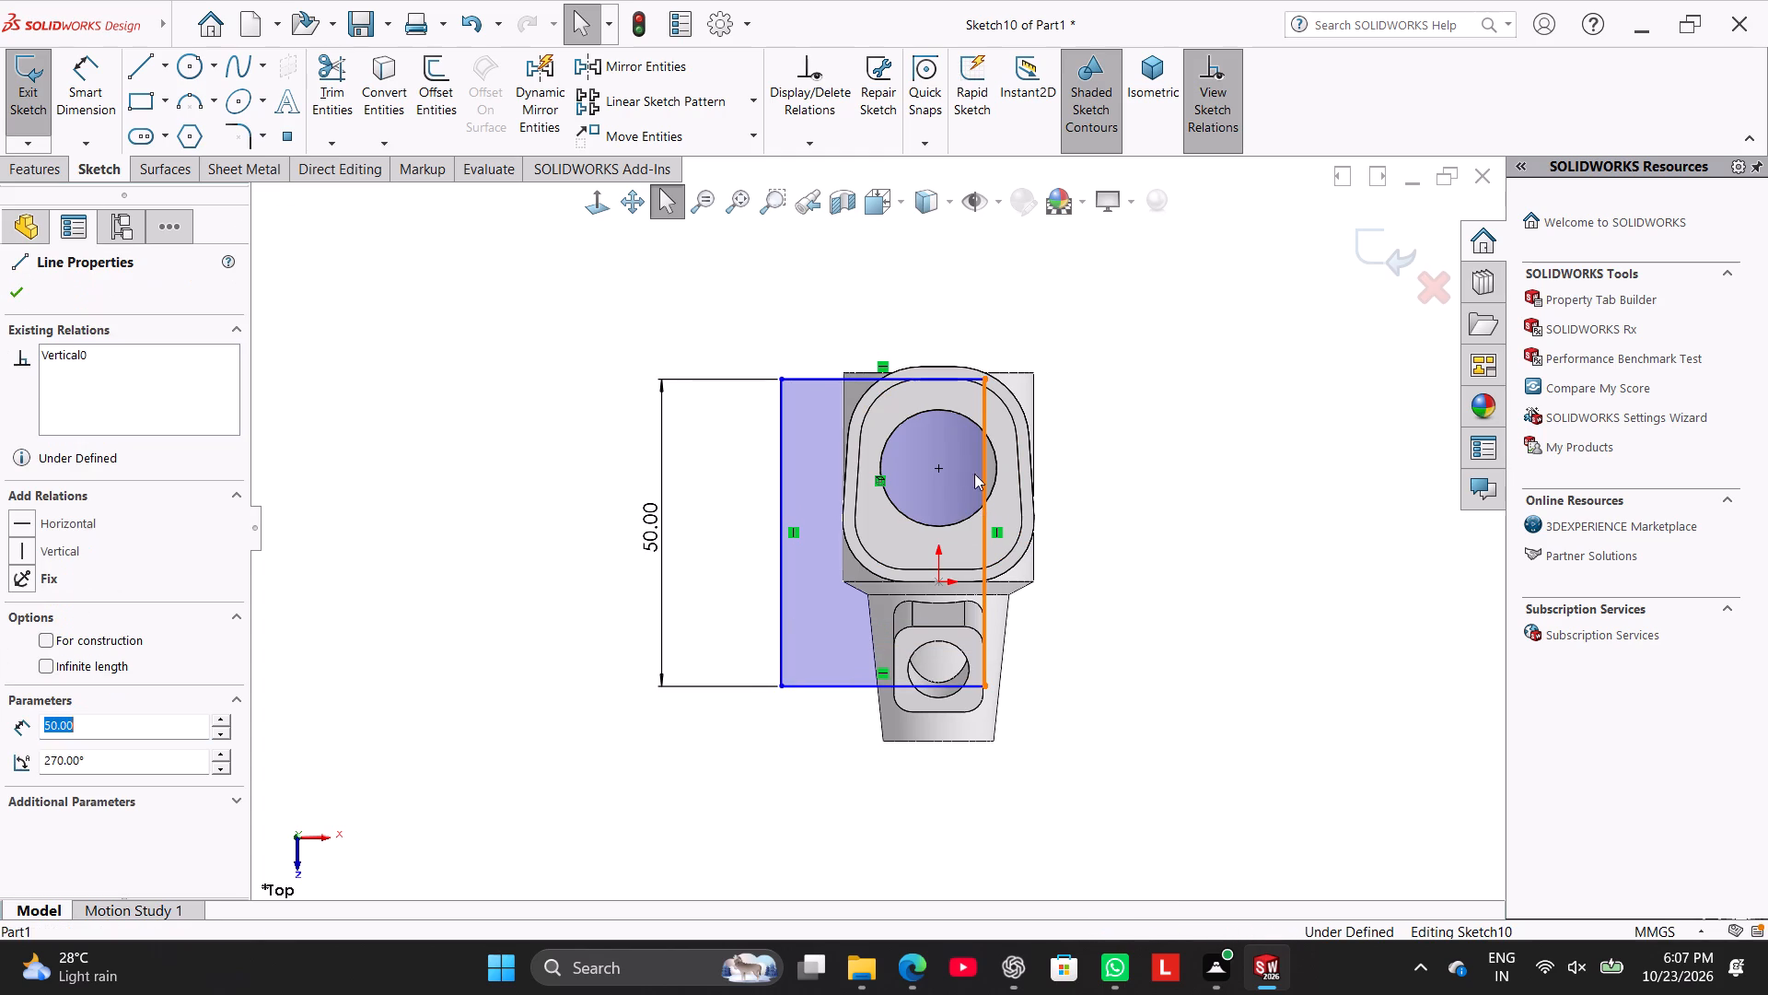
ctrl+click(938, 582)
click(59, 645)
click(266, 583)
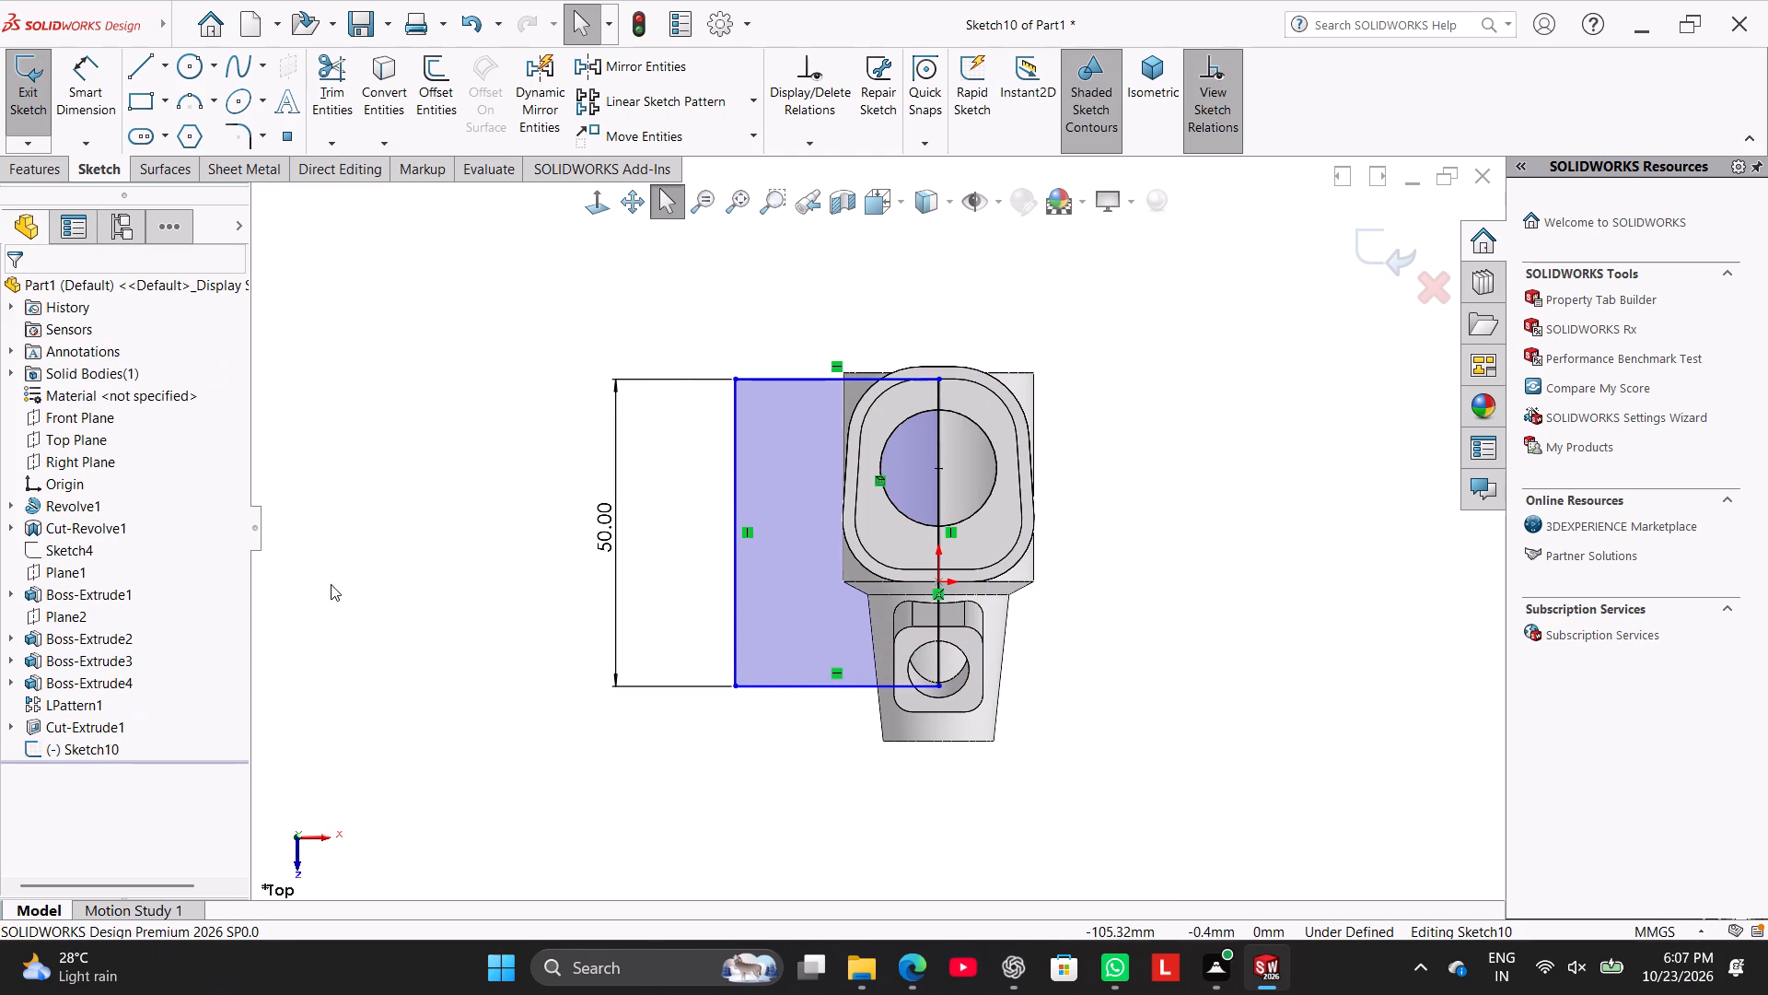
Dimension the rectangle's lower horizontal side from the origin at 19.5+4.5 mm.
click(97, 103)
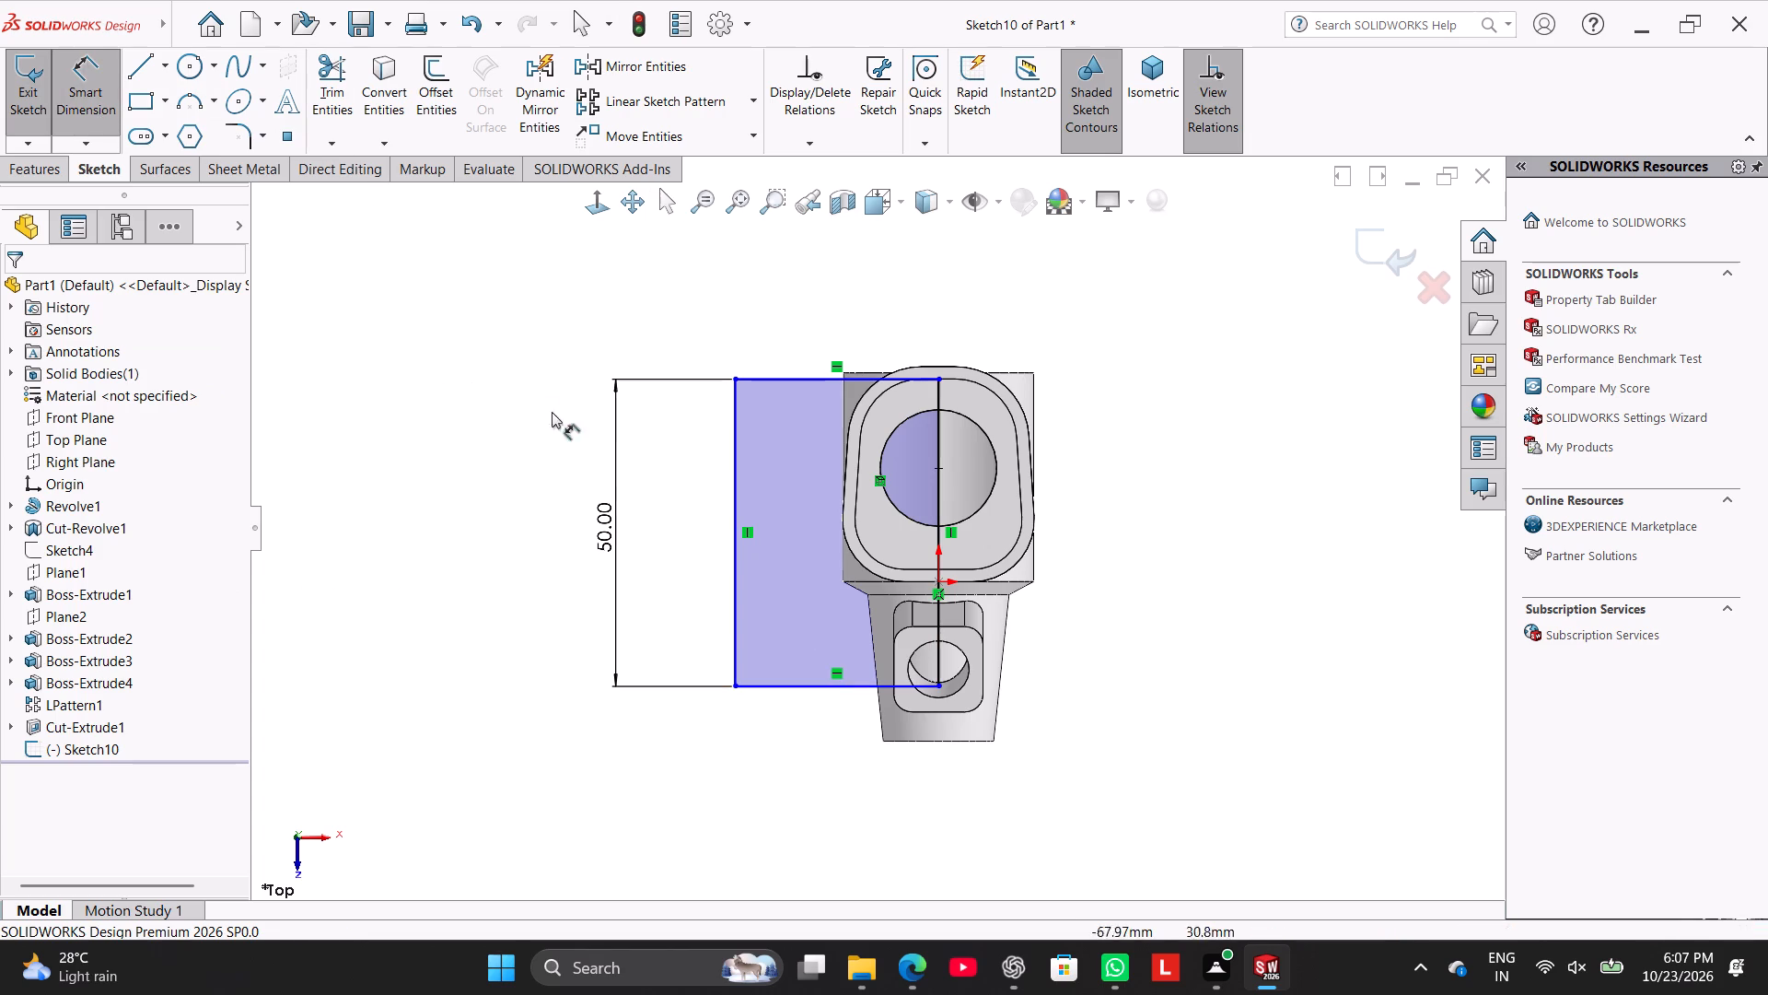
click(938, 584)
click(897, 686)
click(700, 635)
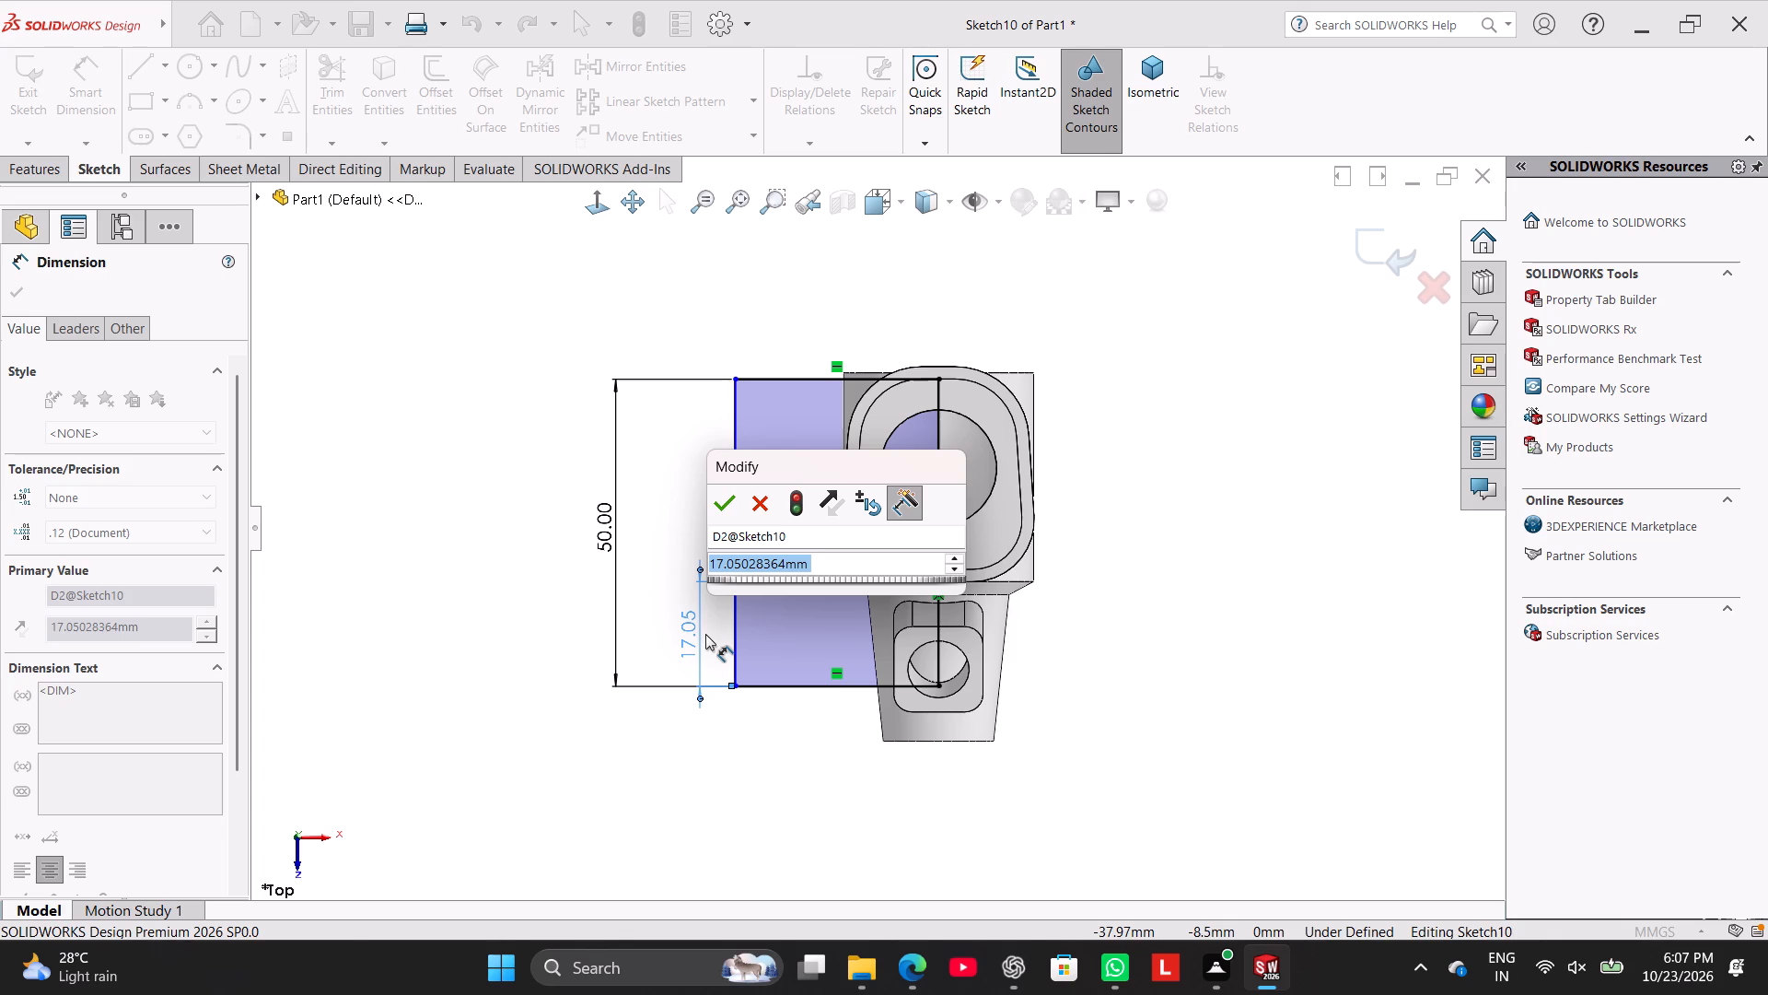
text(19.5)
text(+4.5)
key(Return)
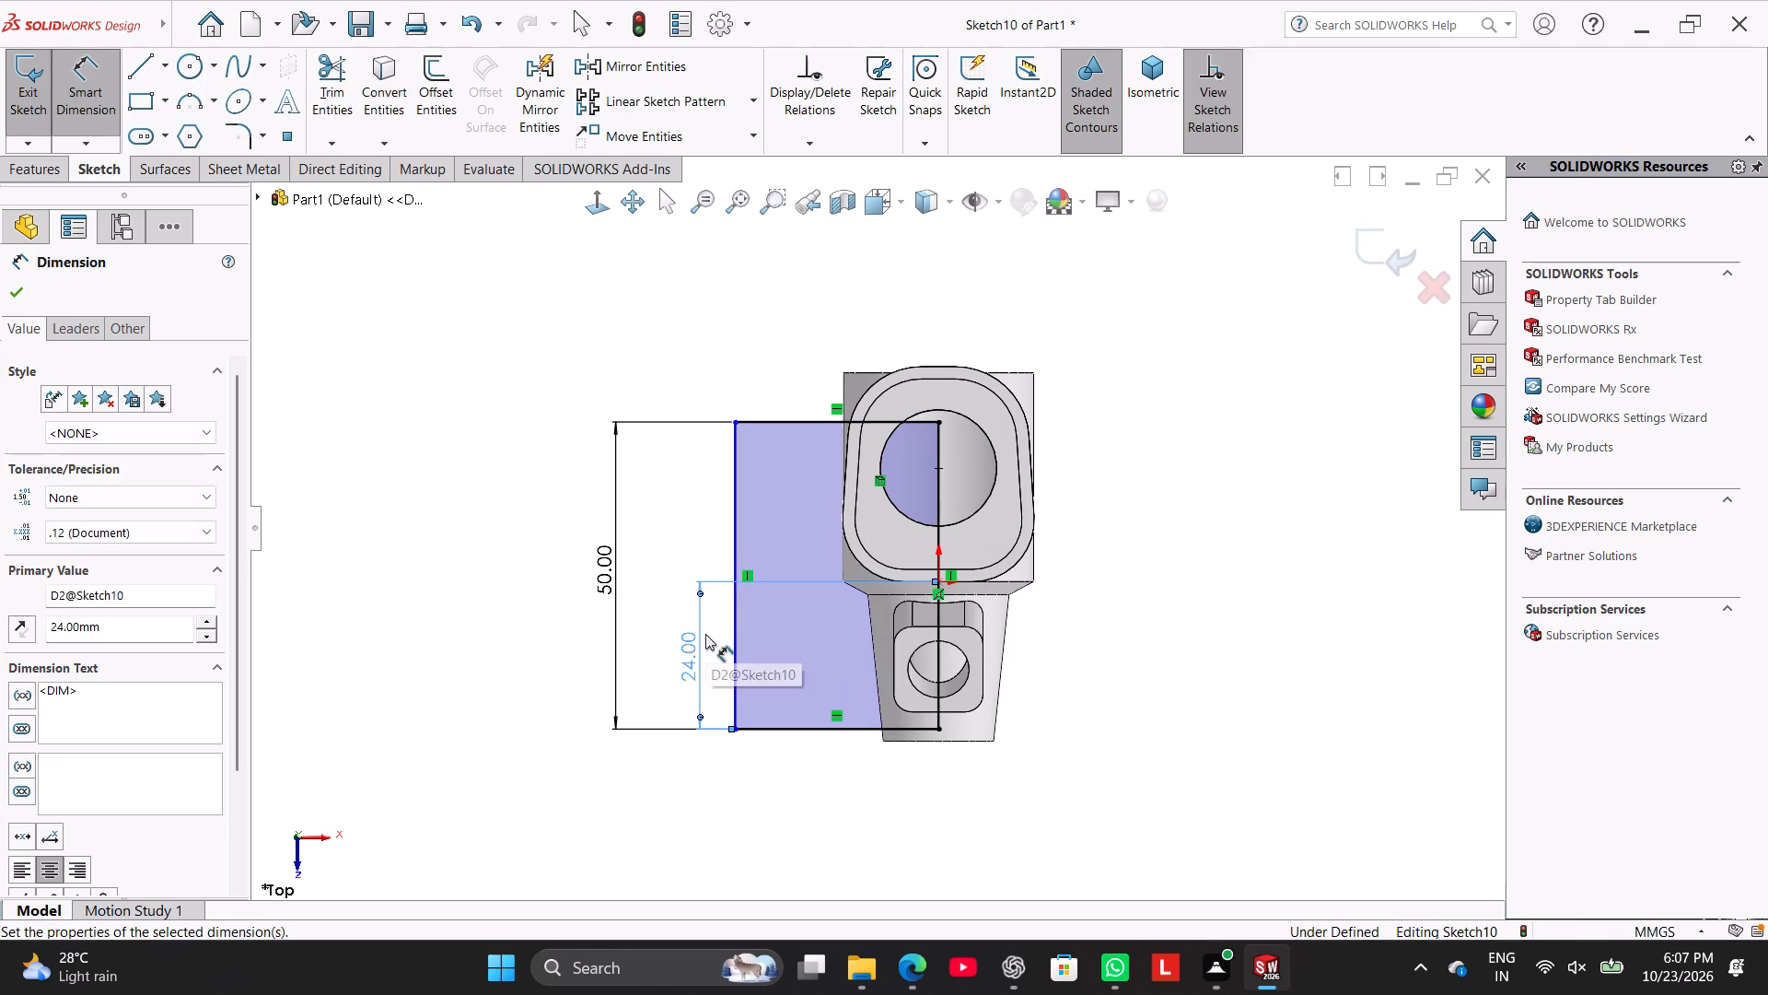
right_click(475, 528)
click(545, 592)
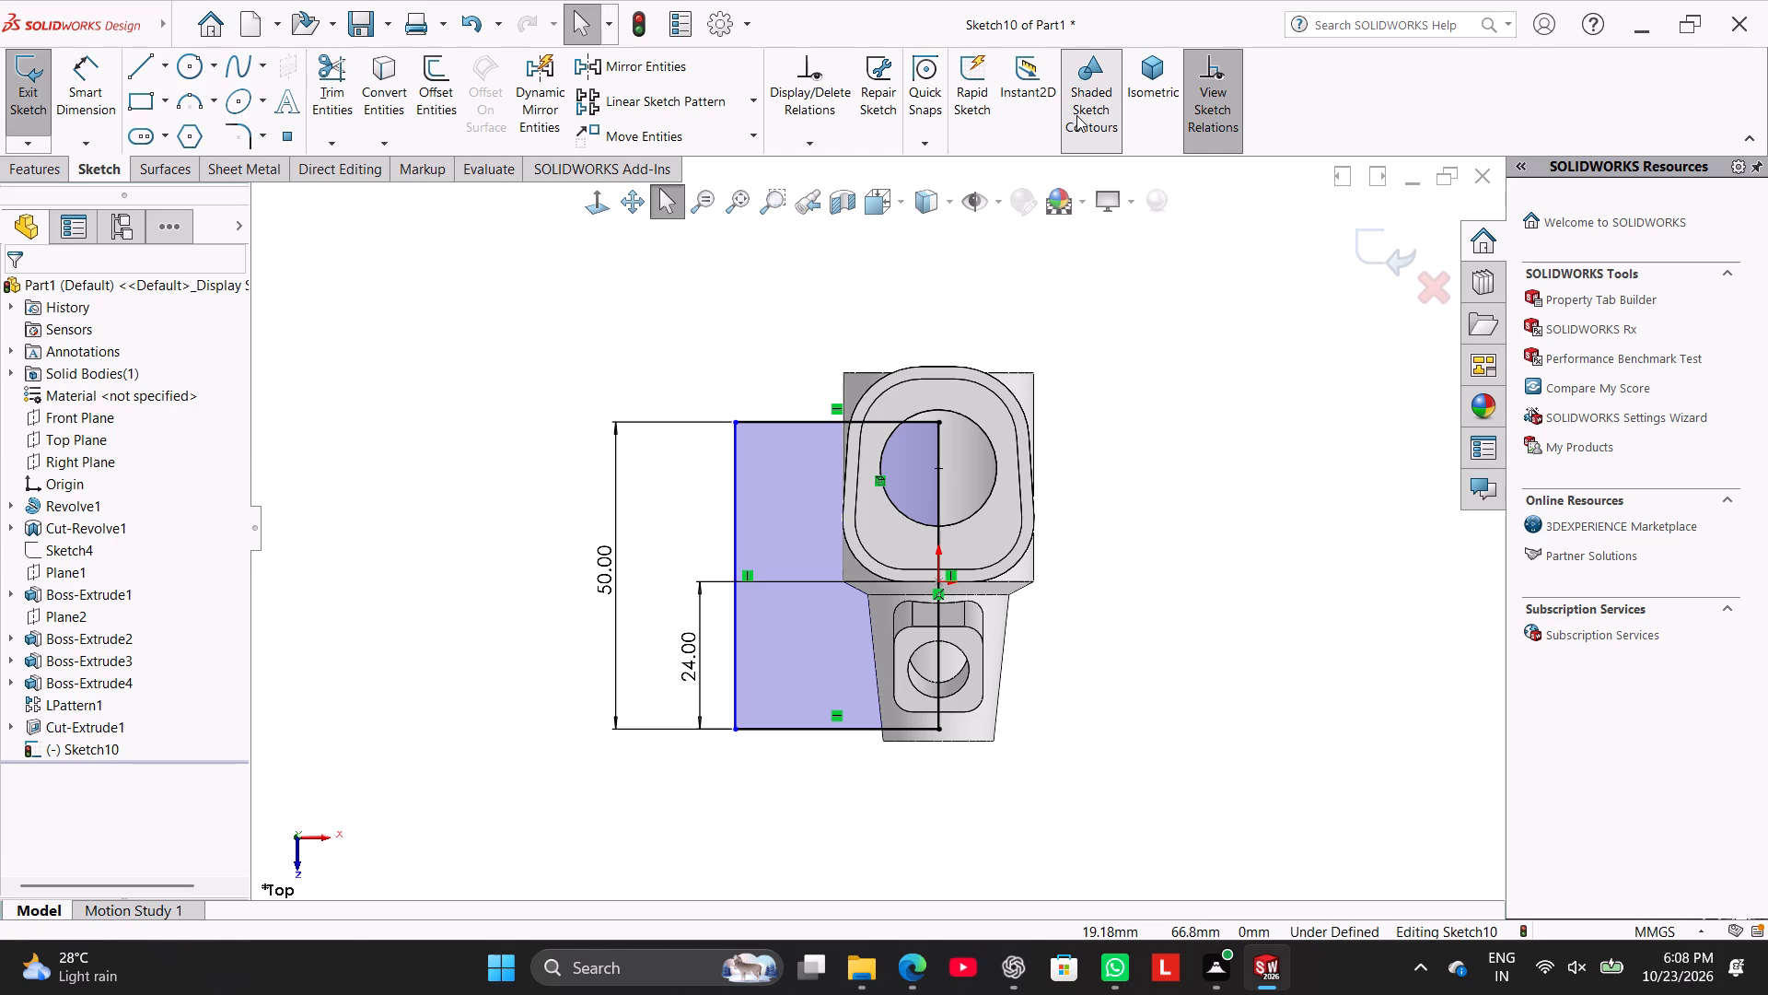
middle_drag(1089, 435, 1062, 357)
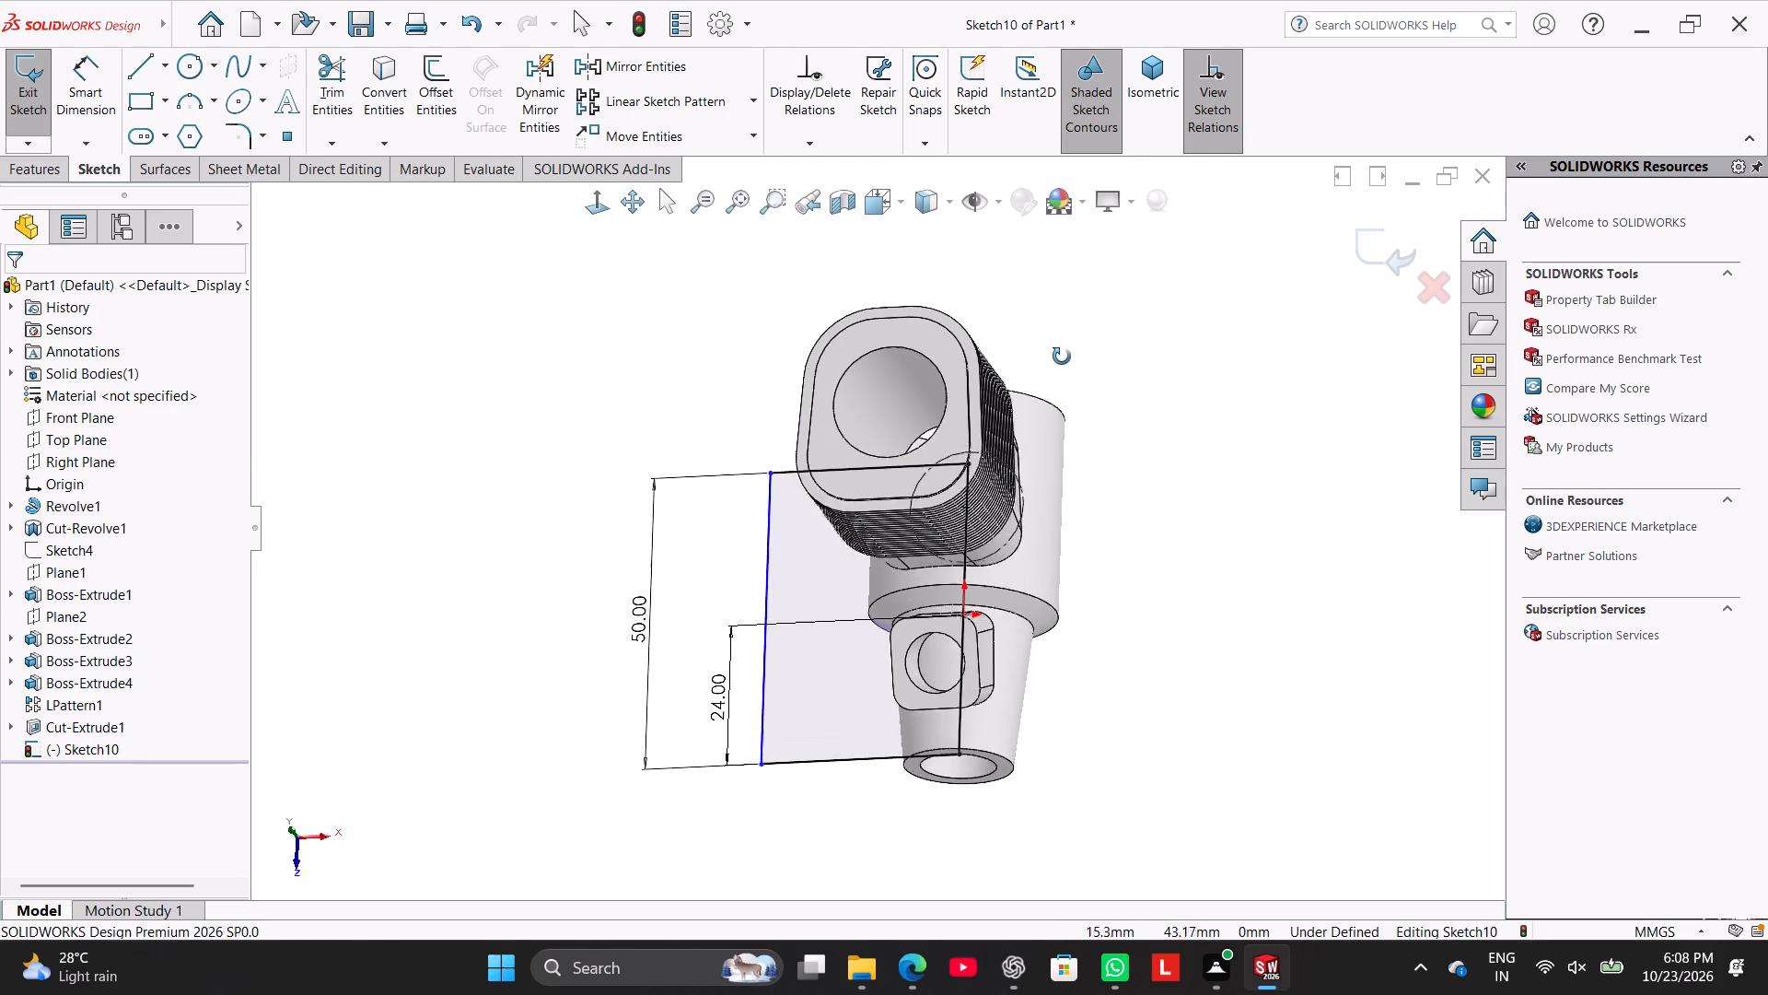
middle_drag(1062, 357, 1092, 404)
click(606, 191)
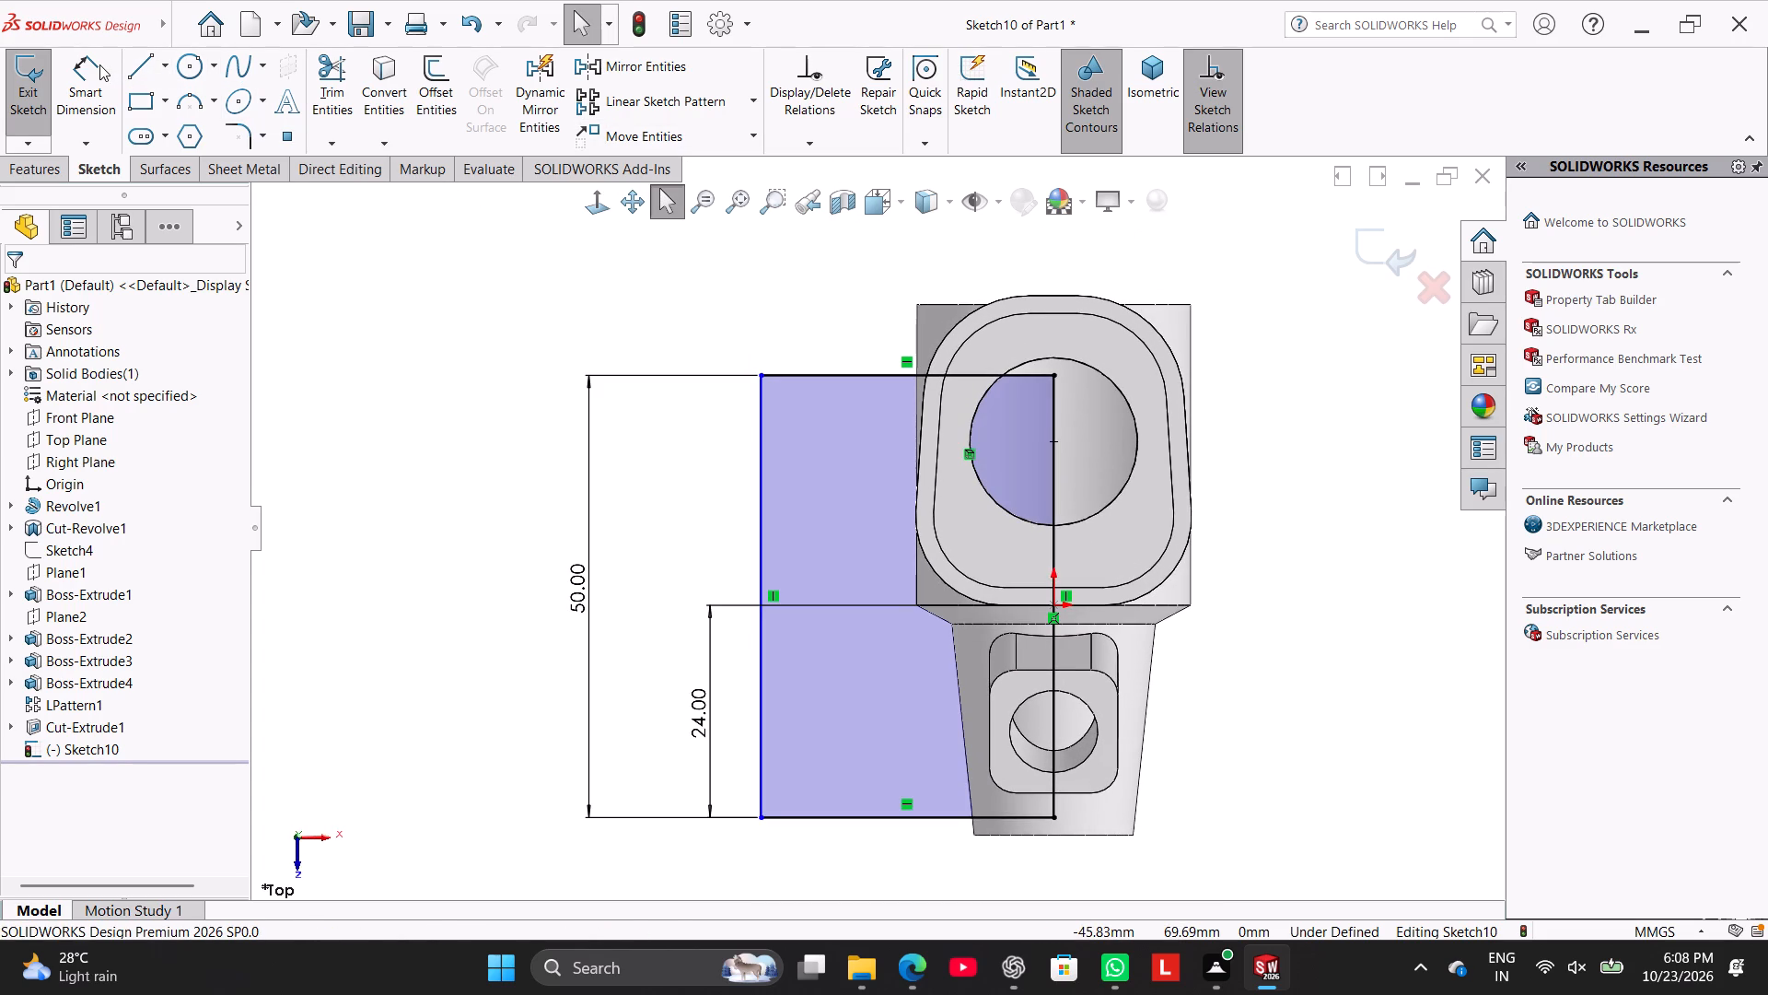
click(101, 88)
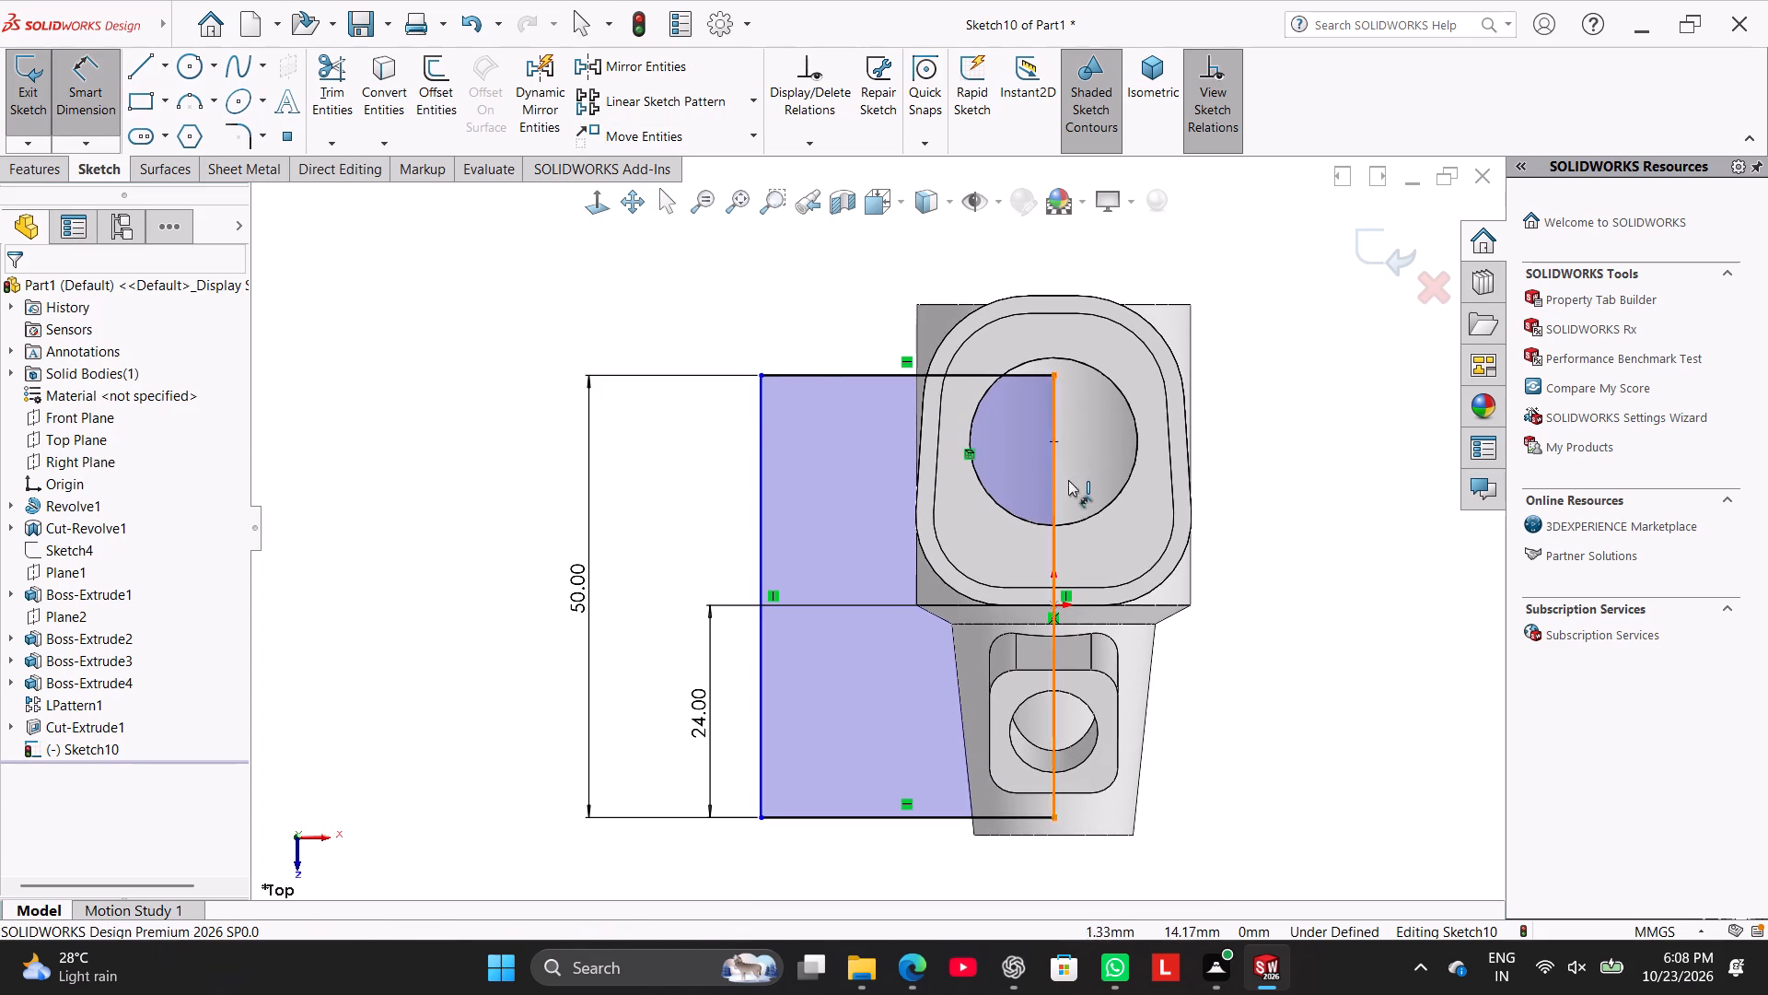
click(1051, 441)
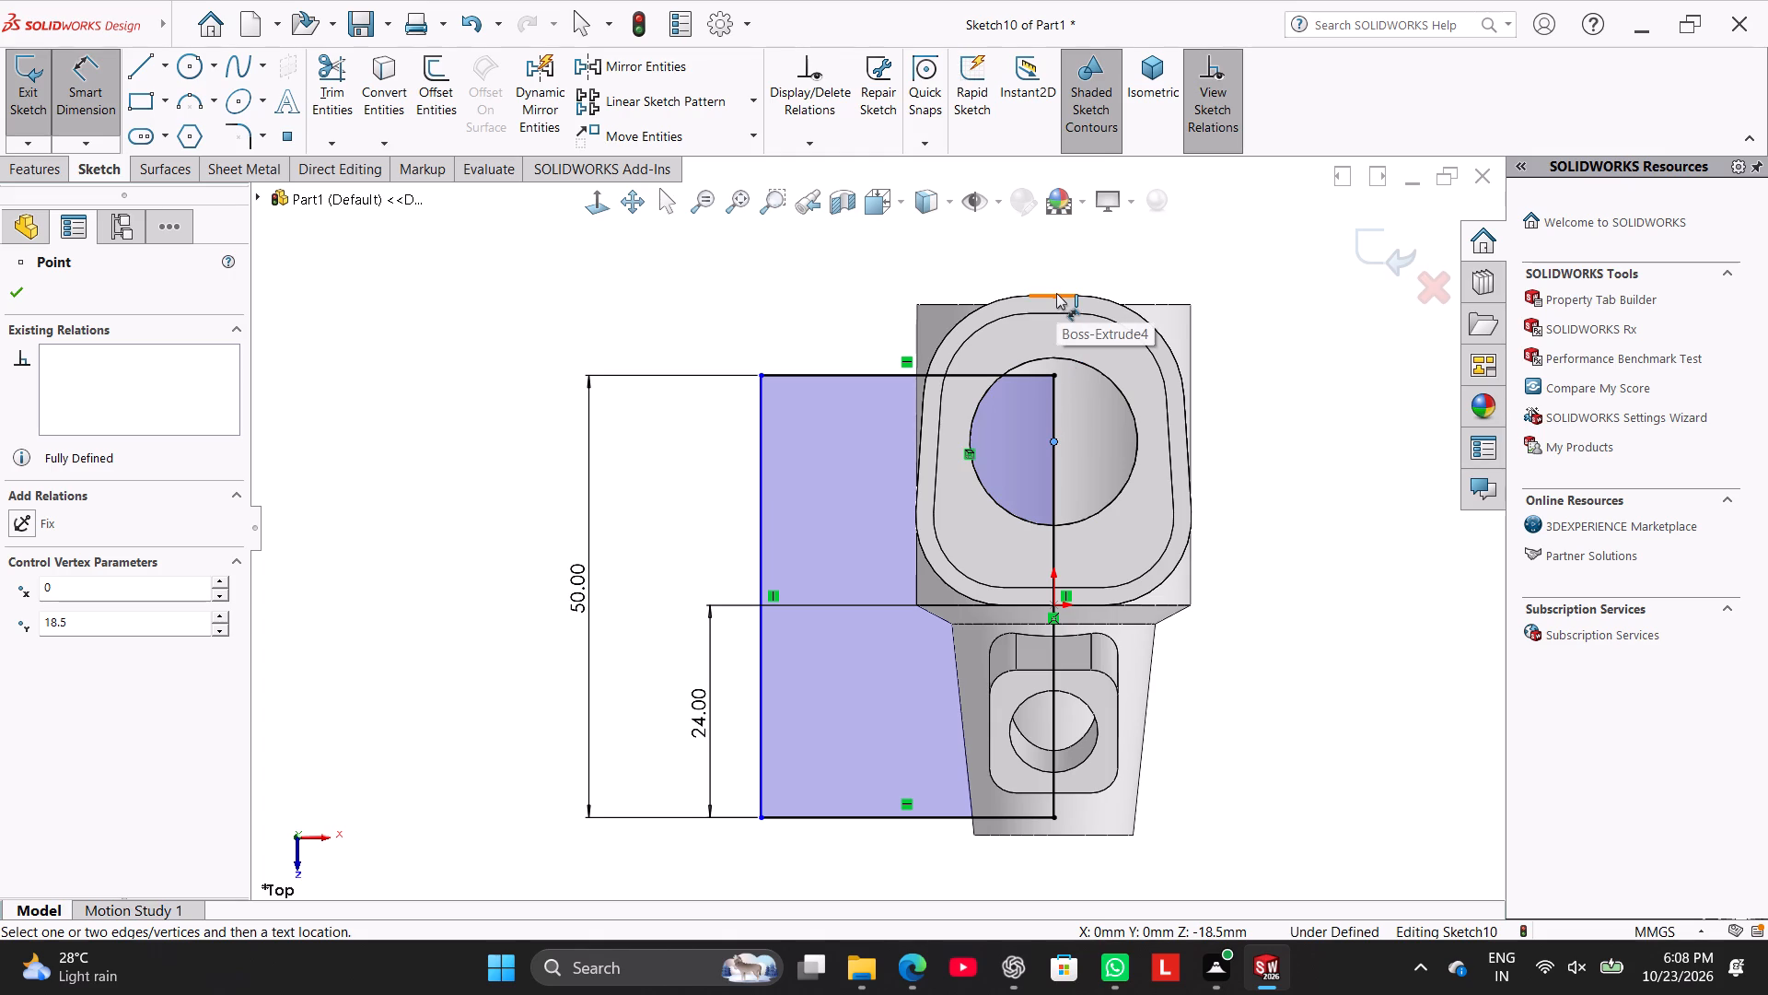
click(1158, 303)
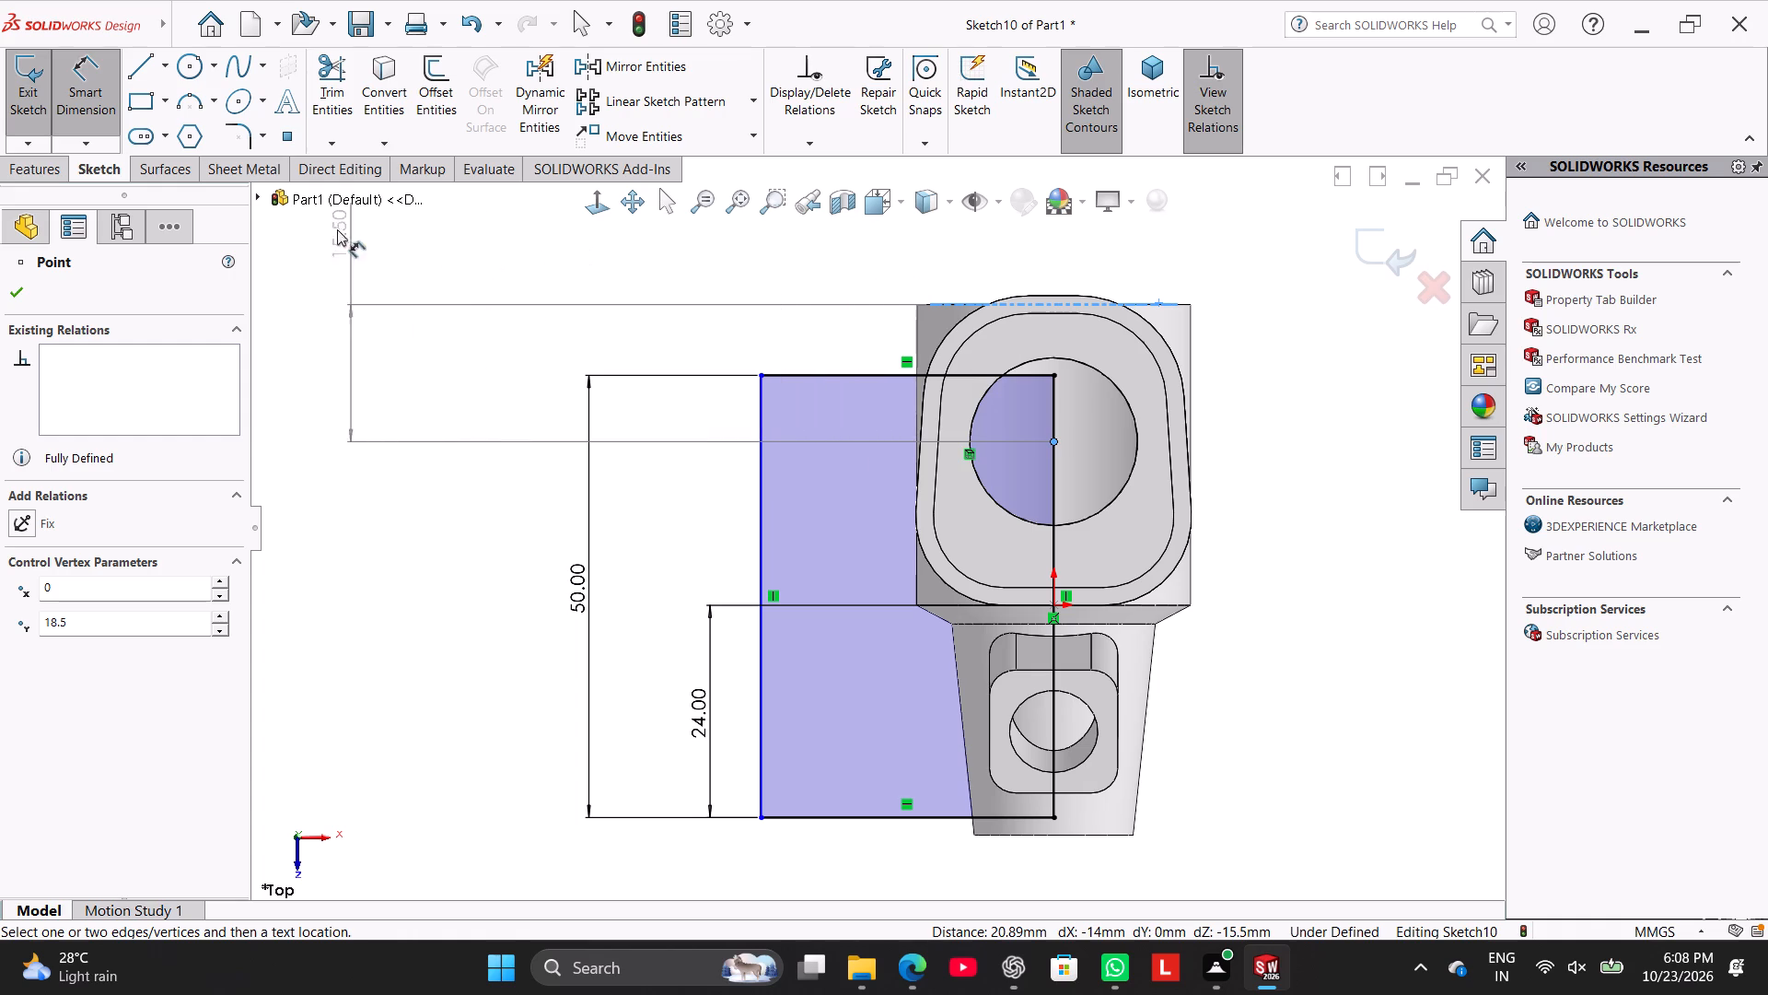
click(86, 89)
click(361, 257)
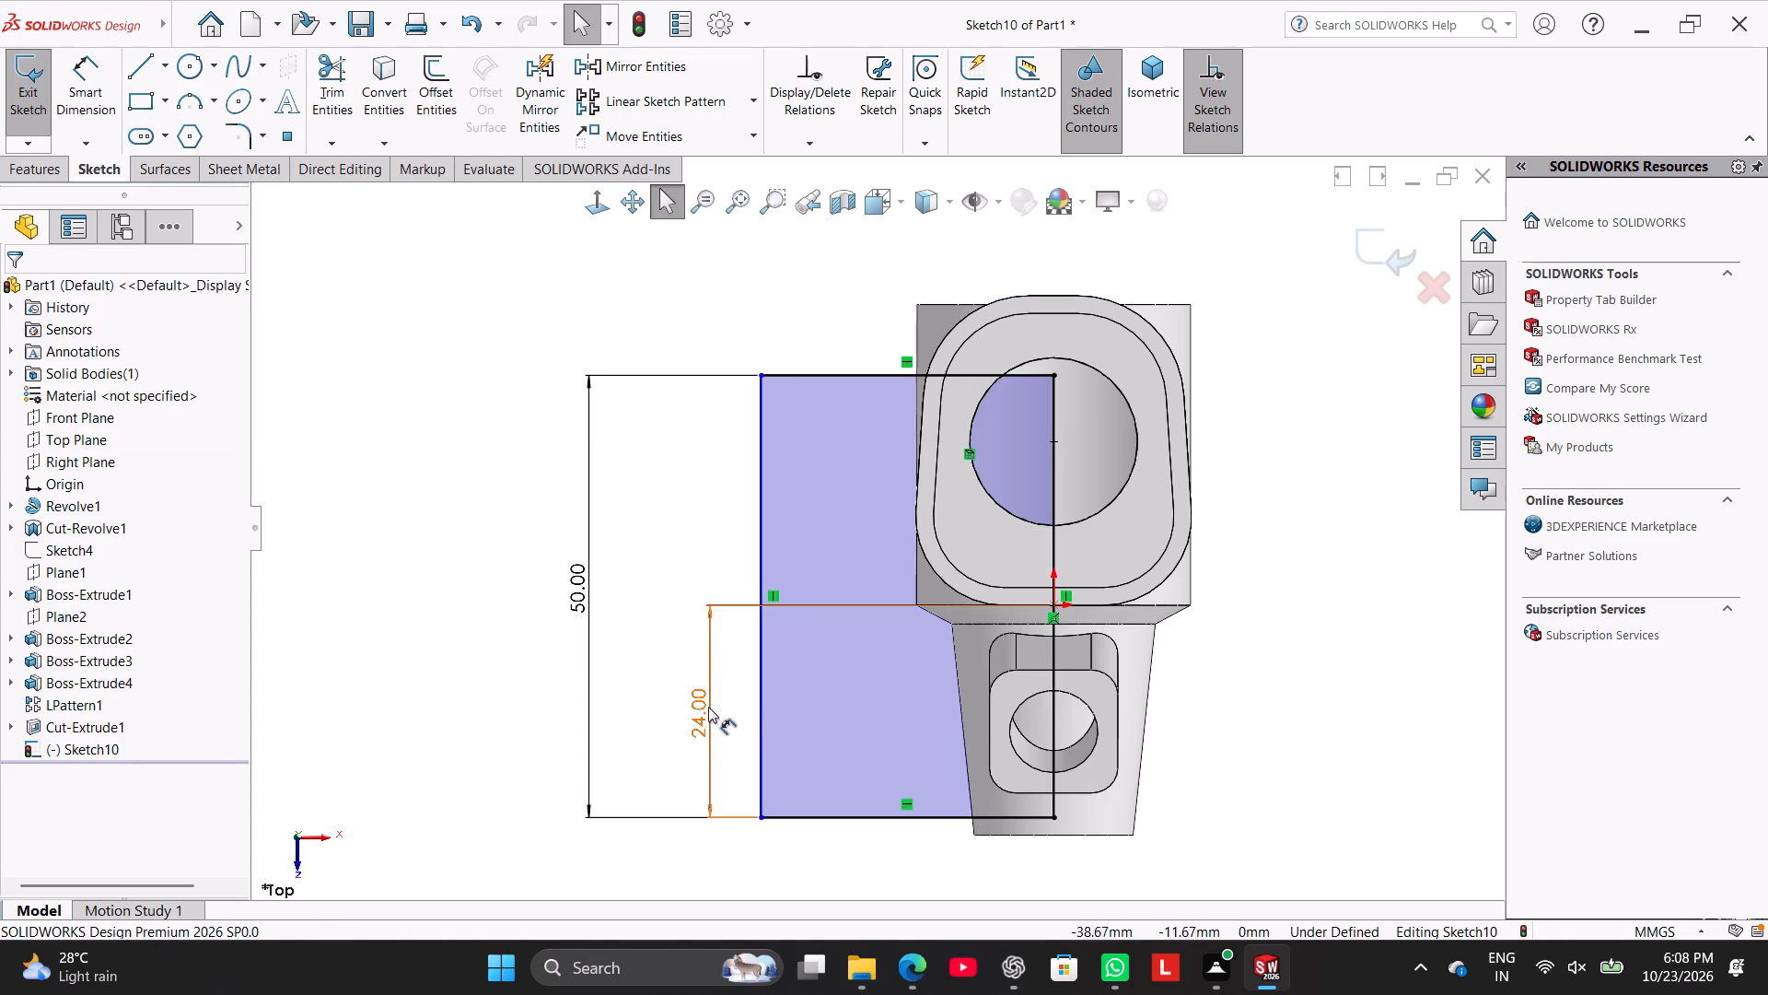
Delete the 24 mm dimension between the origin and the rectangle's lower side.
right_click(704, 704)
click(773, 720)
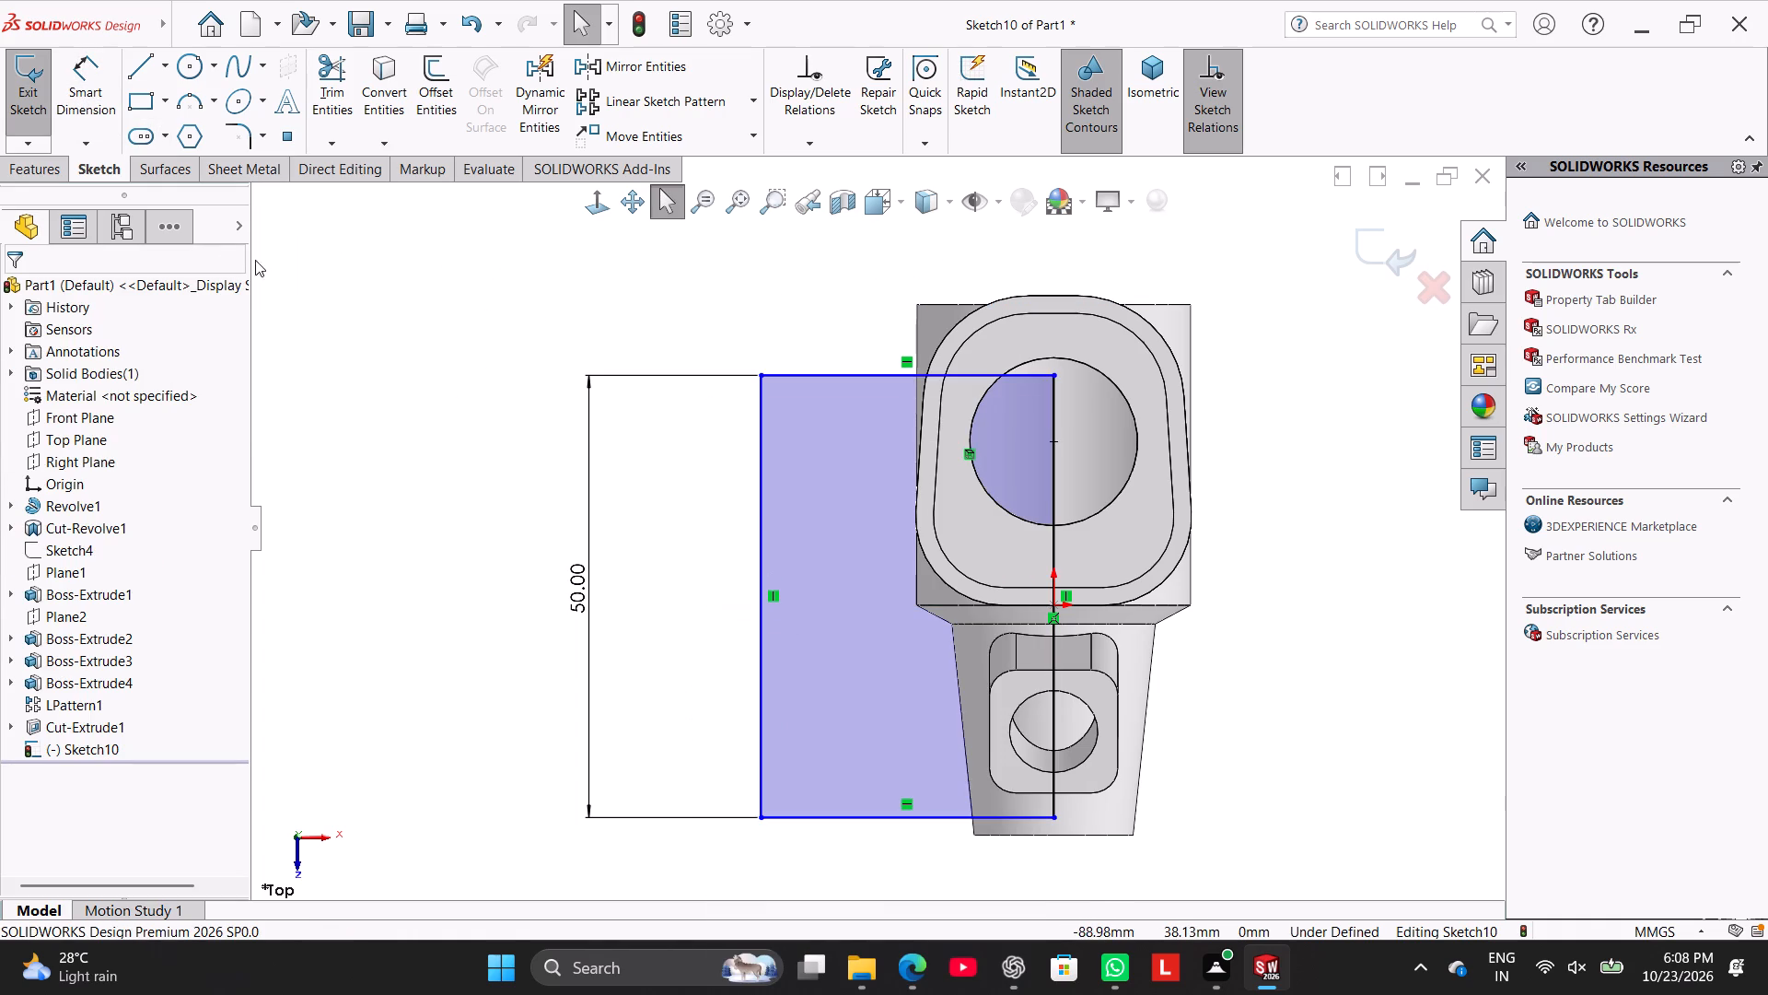
Dimension the distance from the construction circle's centre to the rectangle's upper horizontal side as 24 mm.
click(69, 90)
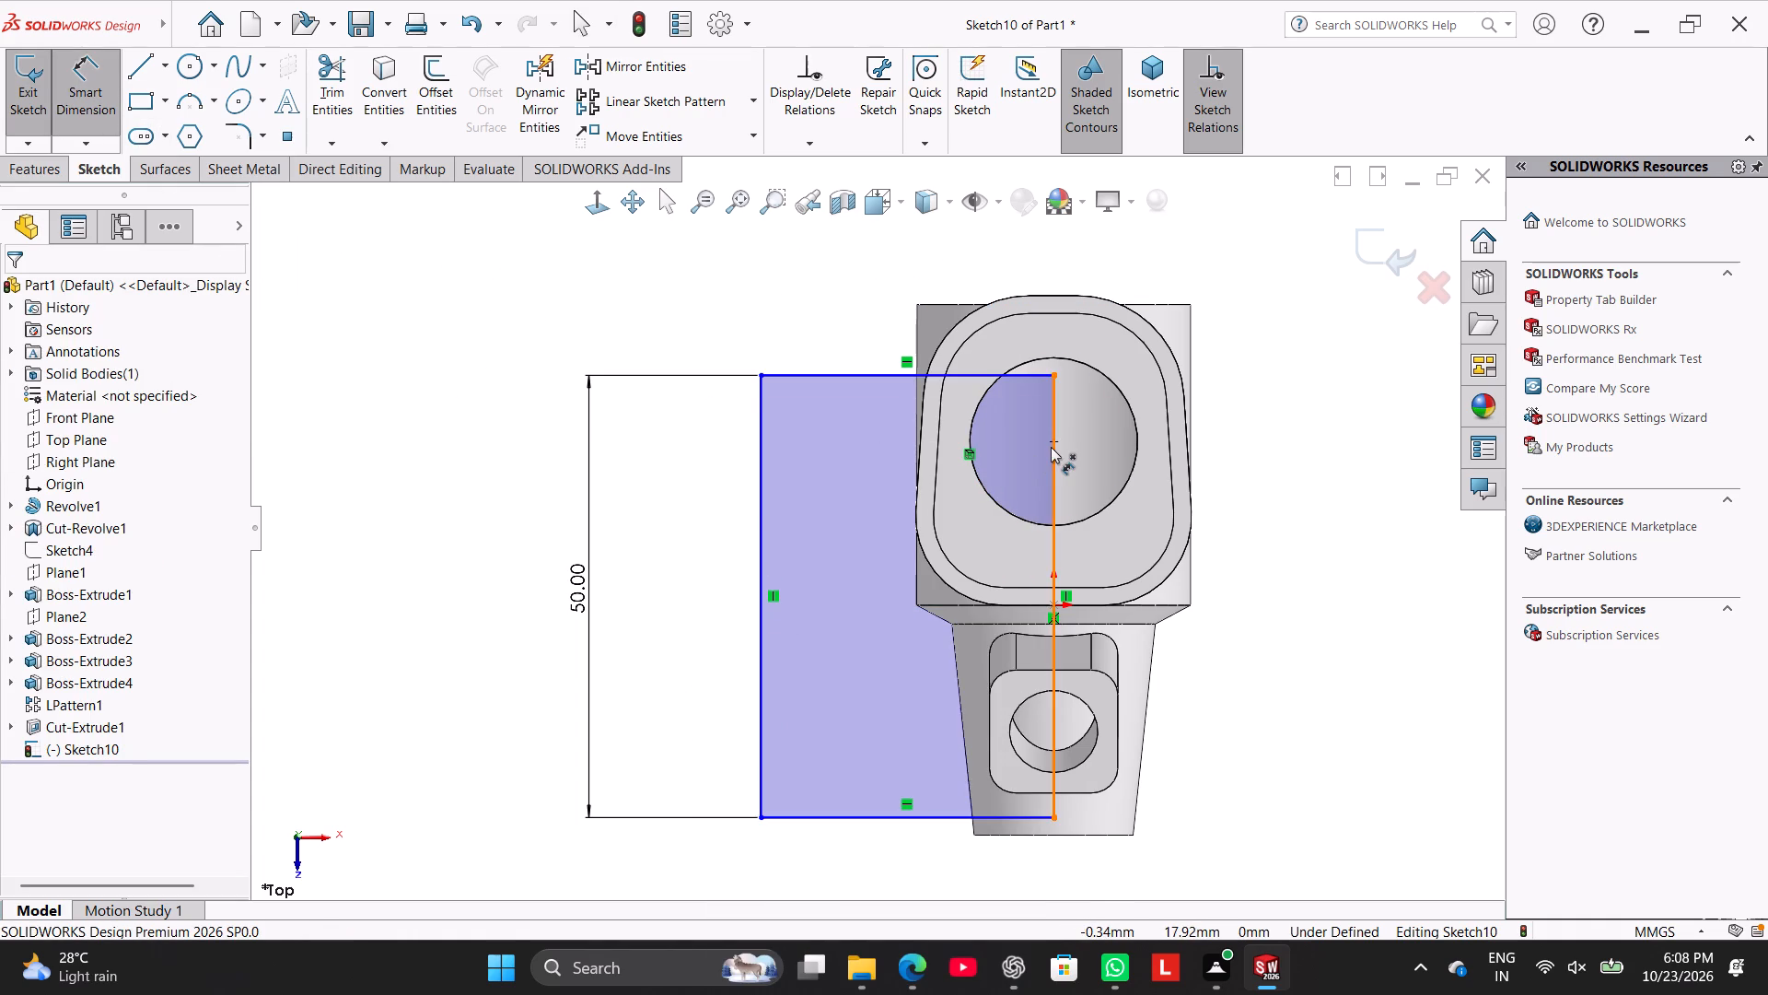
click(1052, 444)
click(1022, 377)
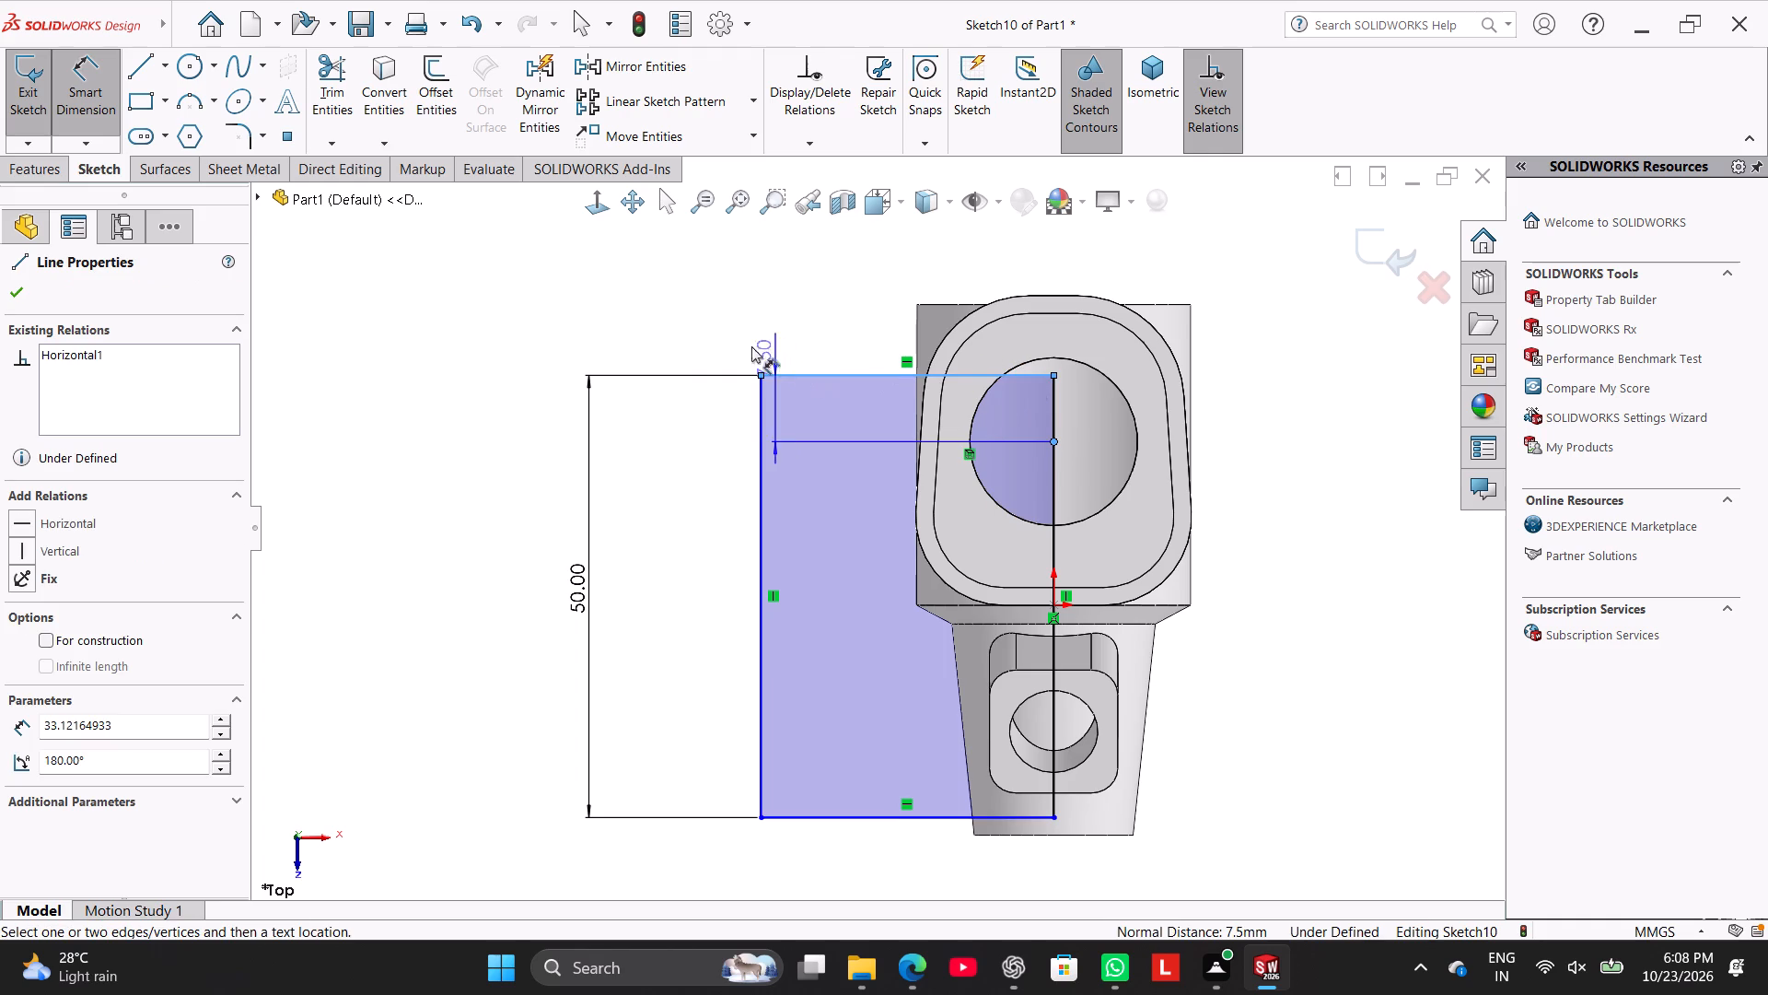
click(678, 399)
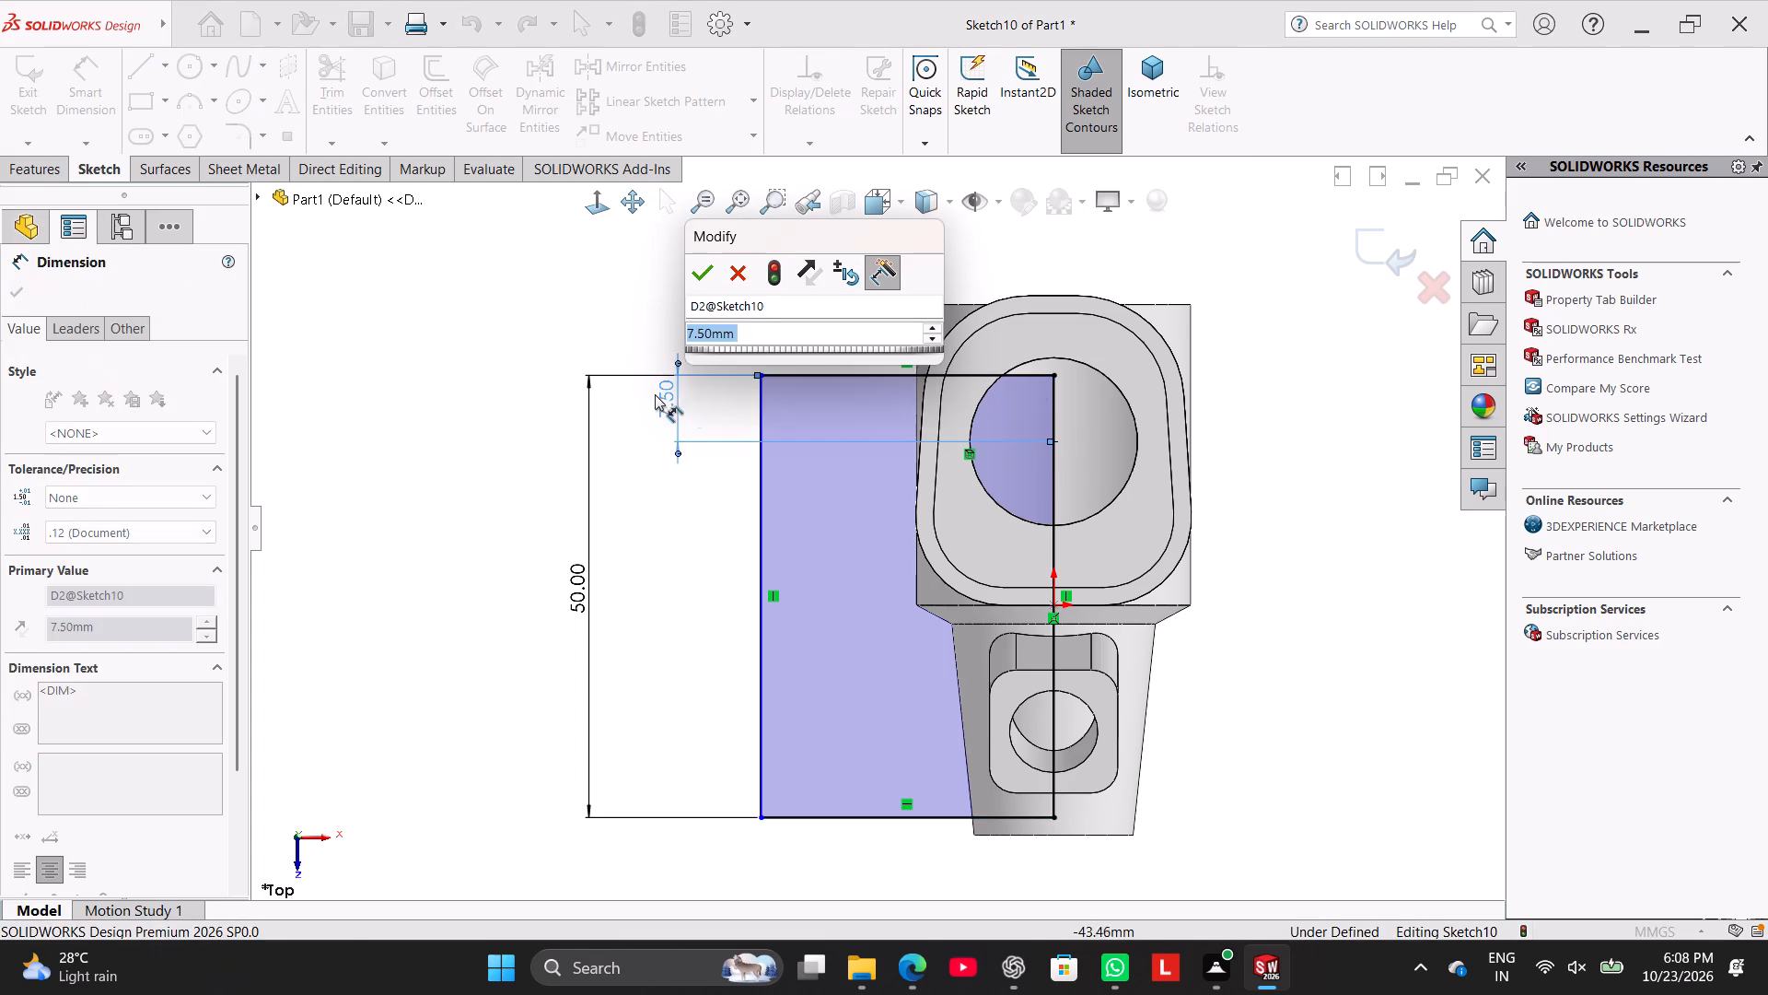
key(2)
key(4)
key(Return)
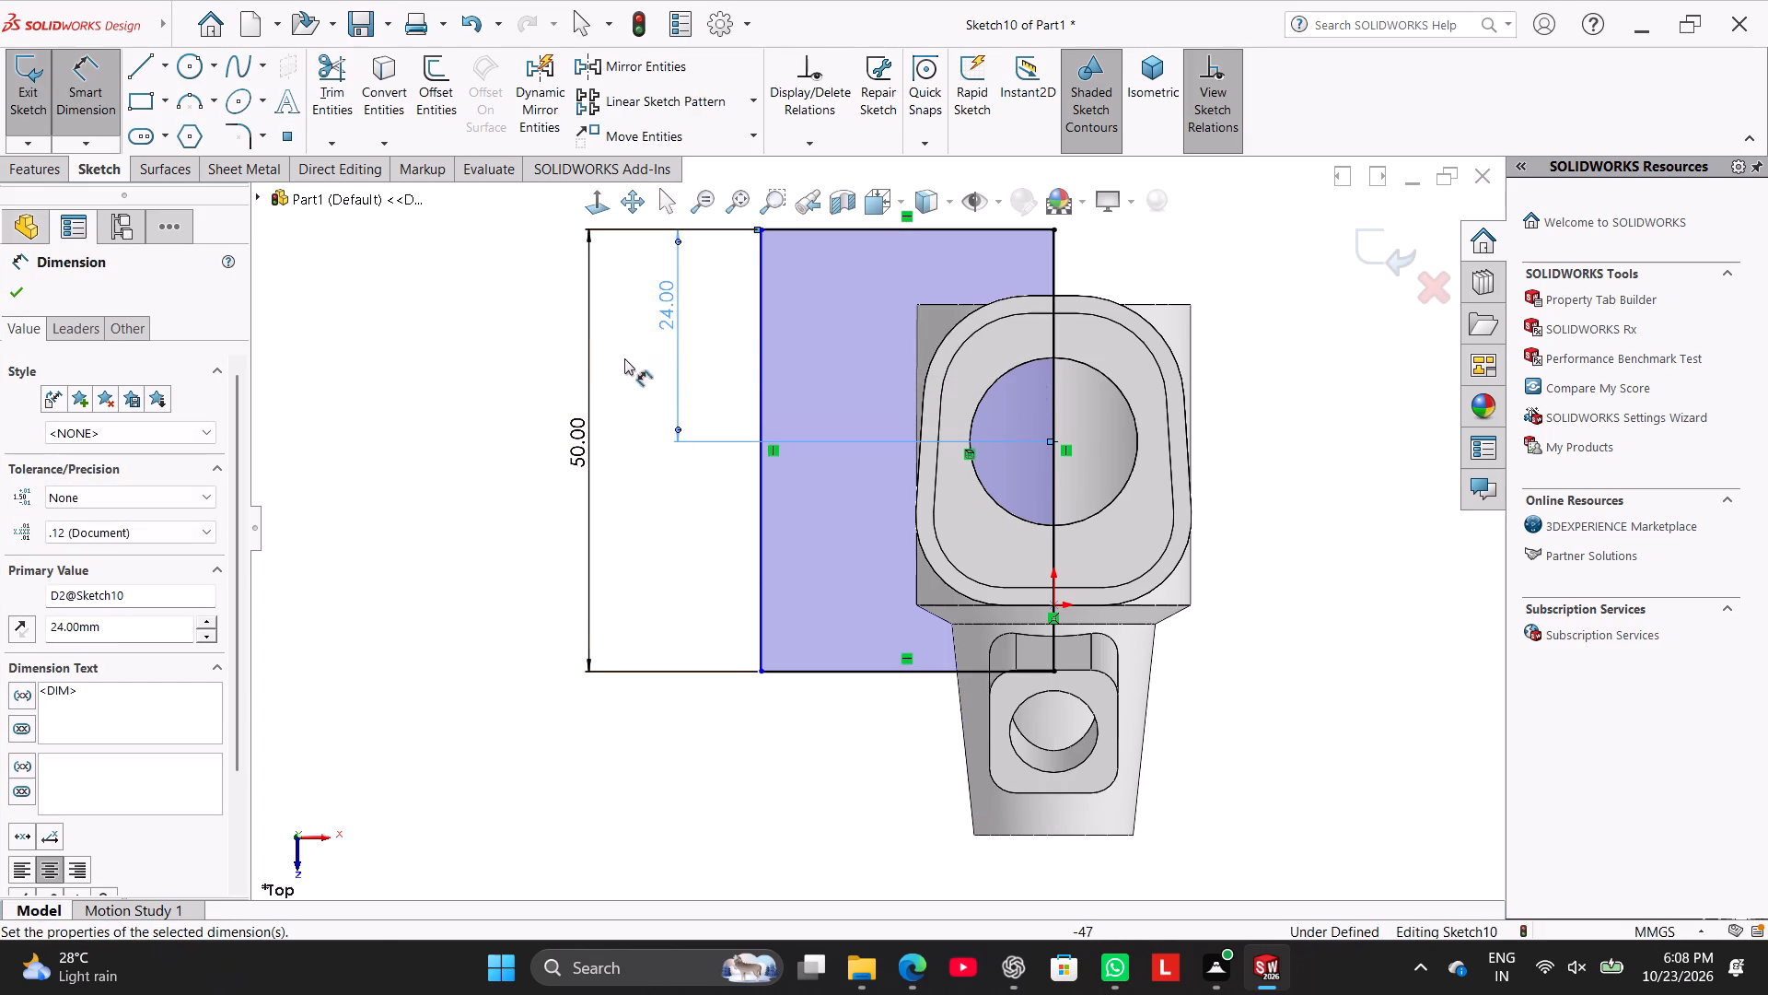
right_click(359, 412)
click(437, 469)
click(437, 469)
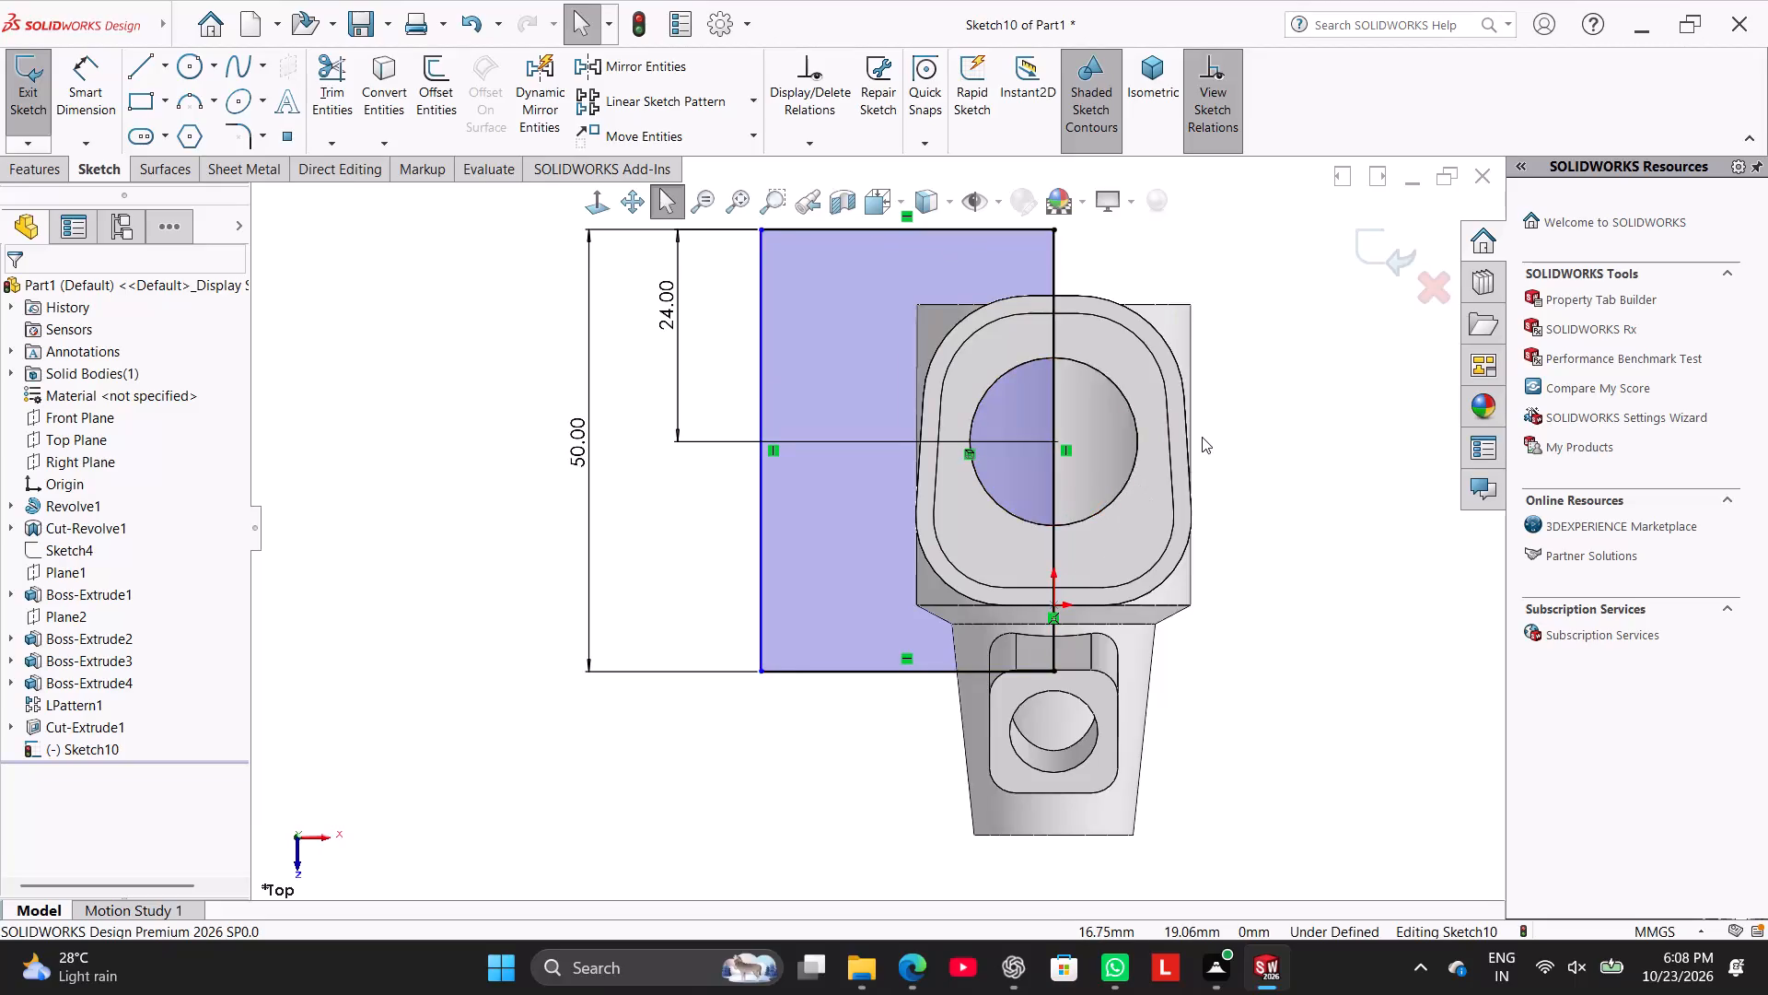
Dimension the rectangle's horizontal width as 18.5 mm.
scroll(1202, 437, up, 1)
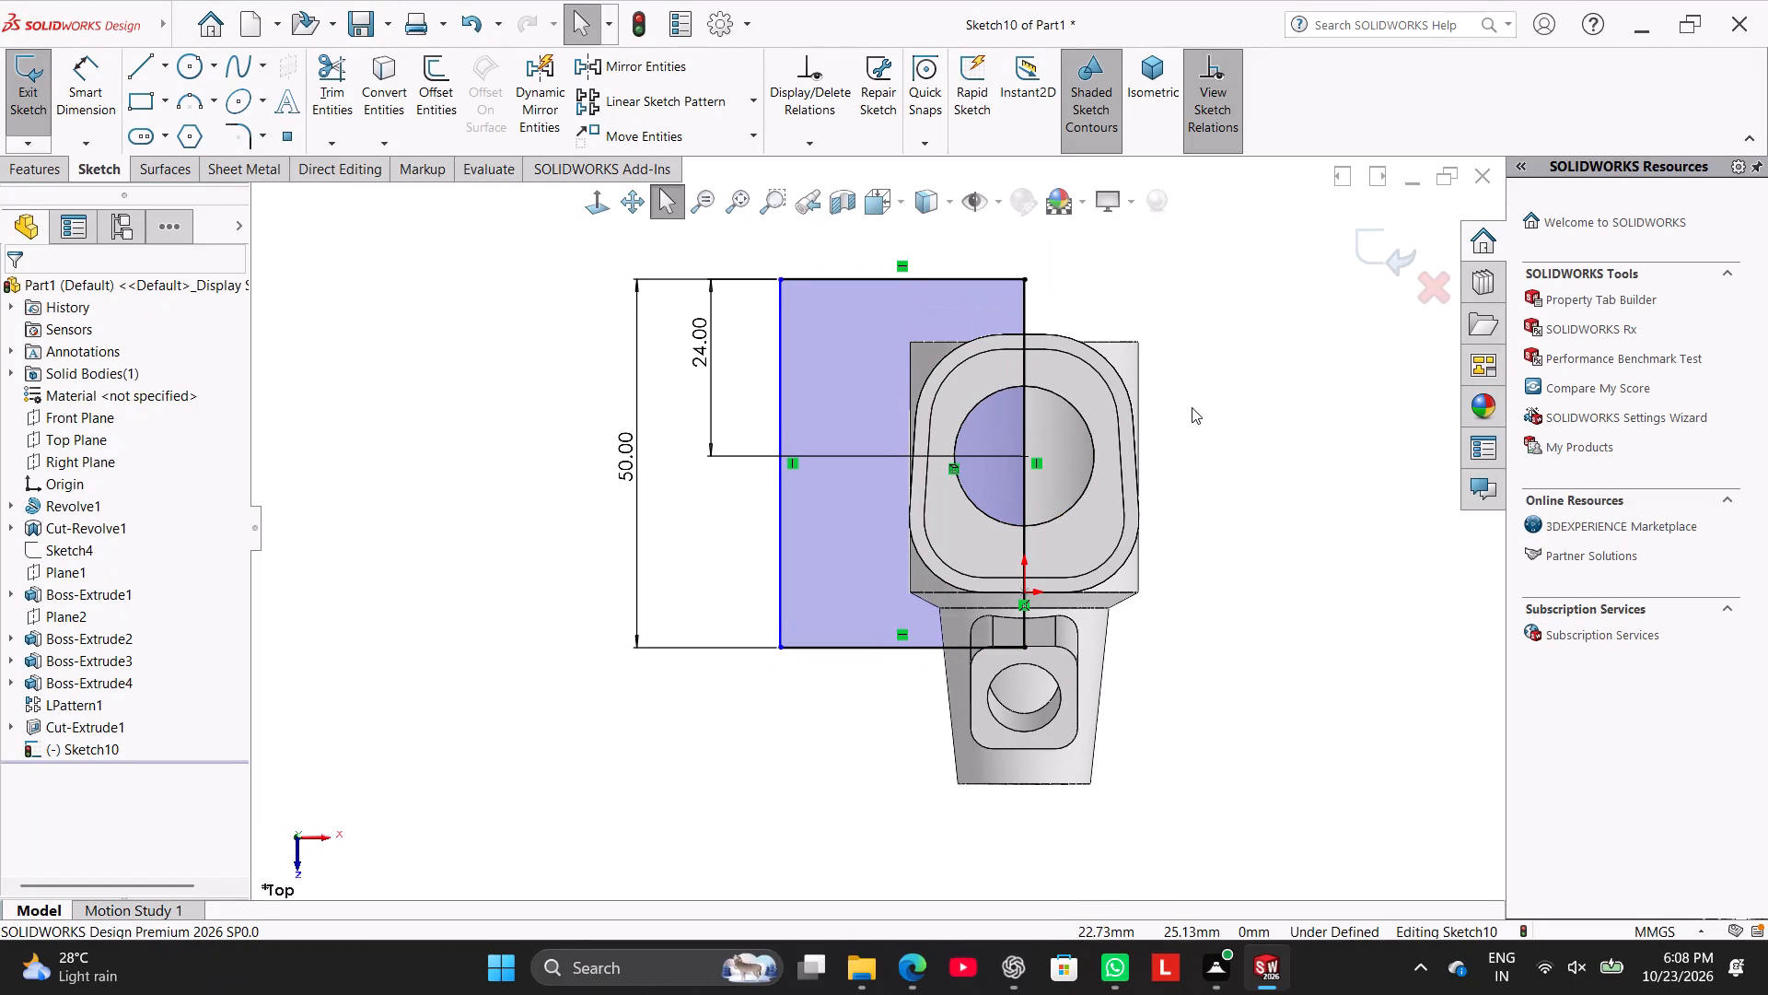
drag(87, 111, 95, 119)
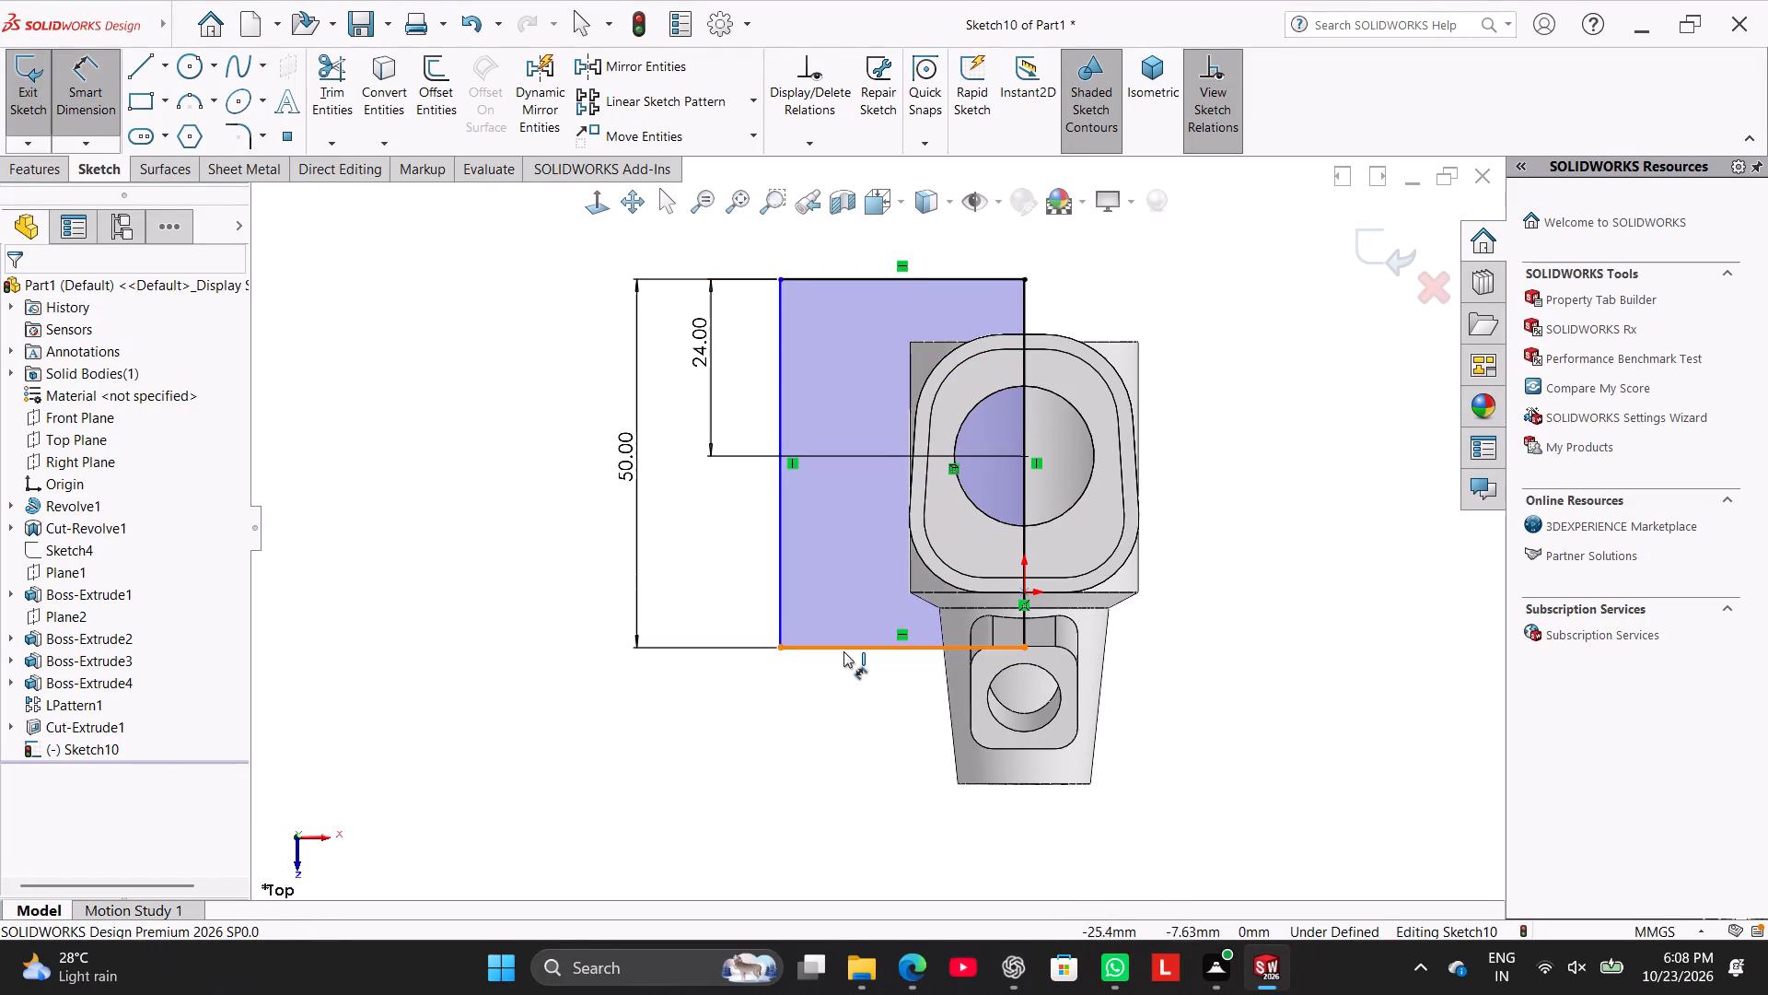
drag(843, 651, 843, 684)
click(858, 793)
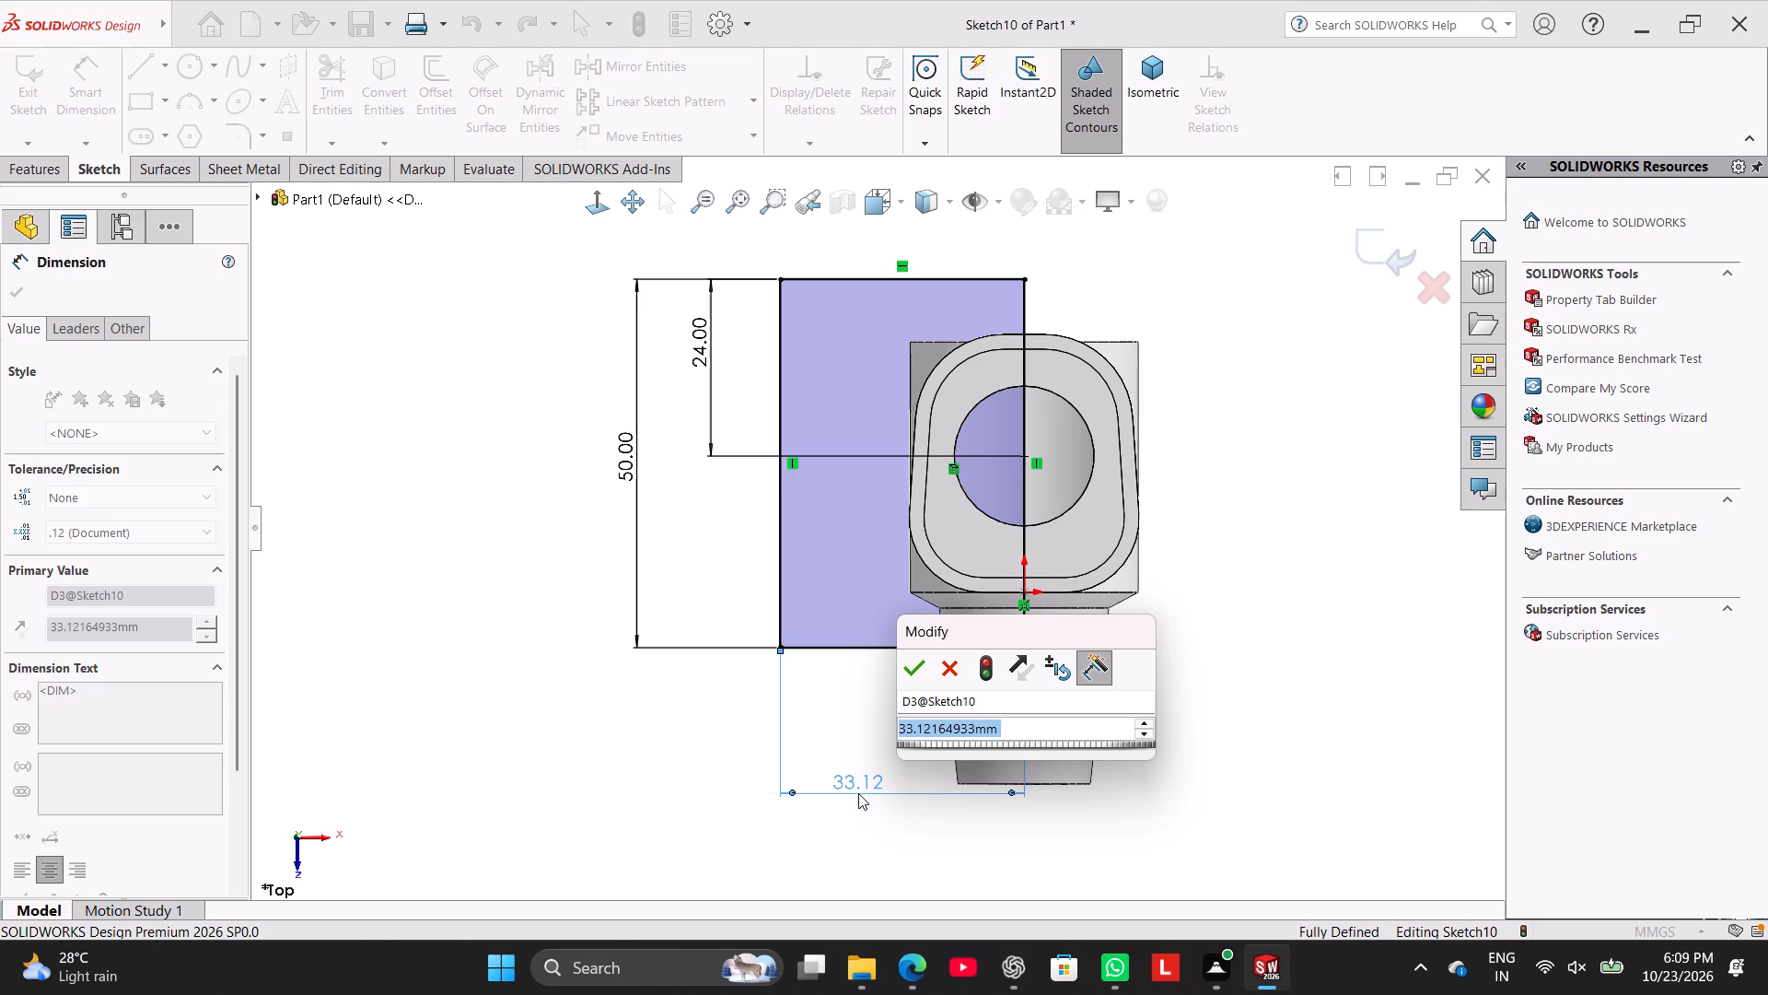
text(18.5)
key(Return)
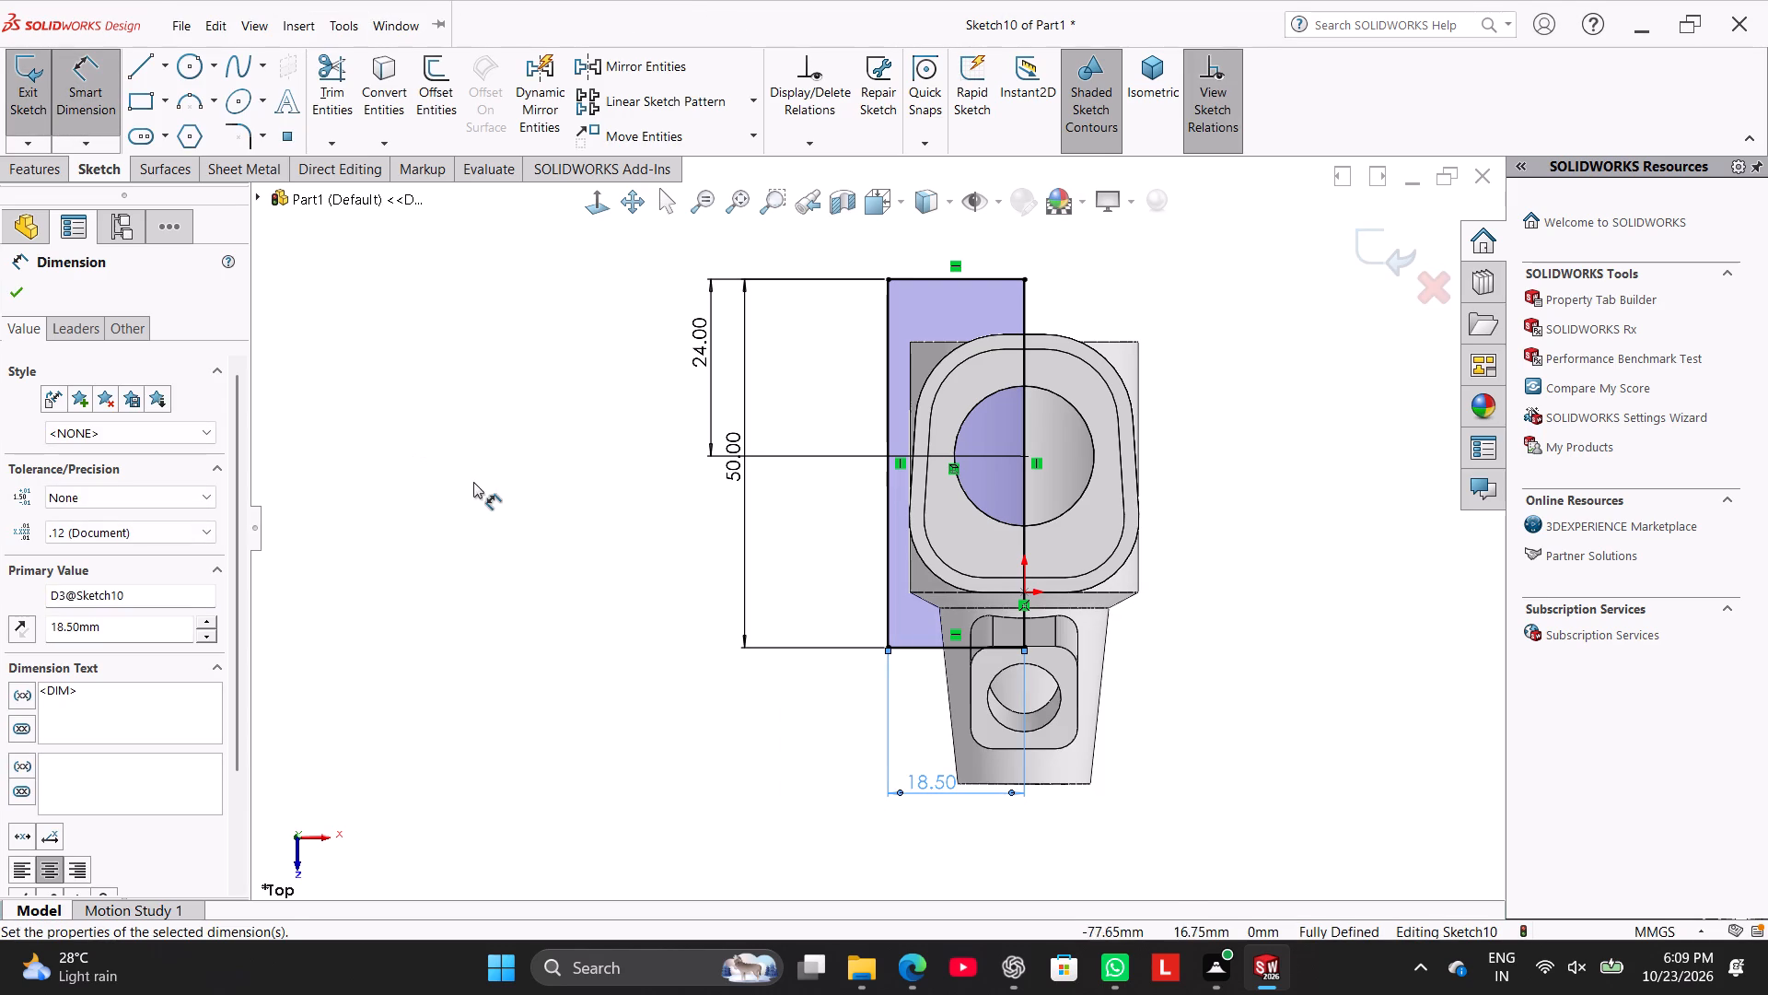
right_click(474, 476)
click(568, 537)
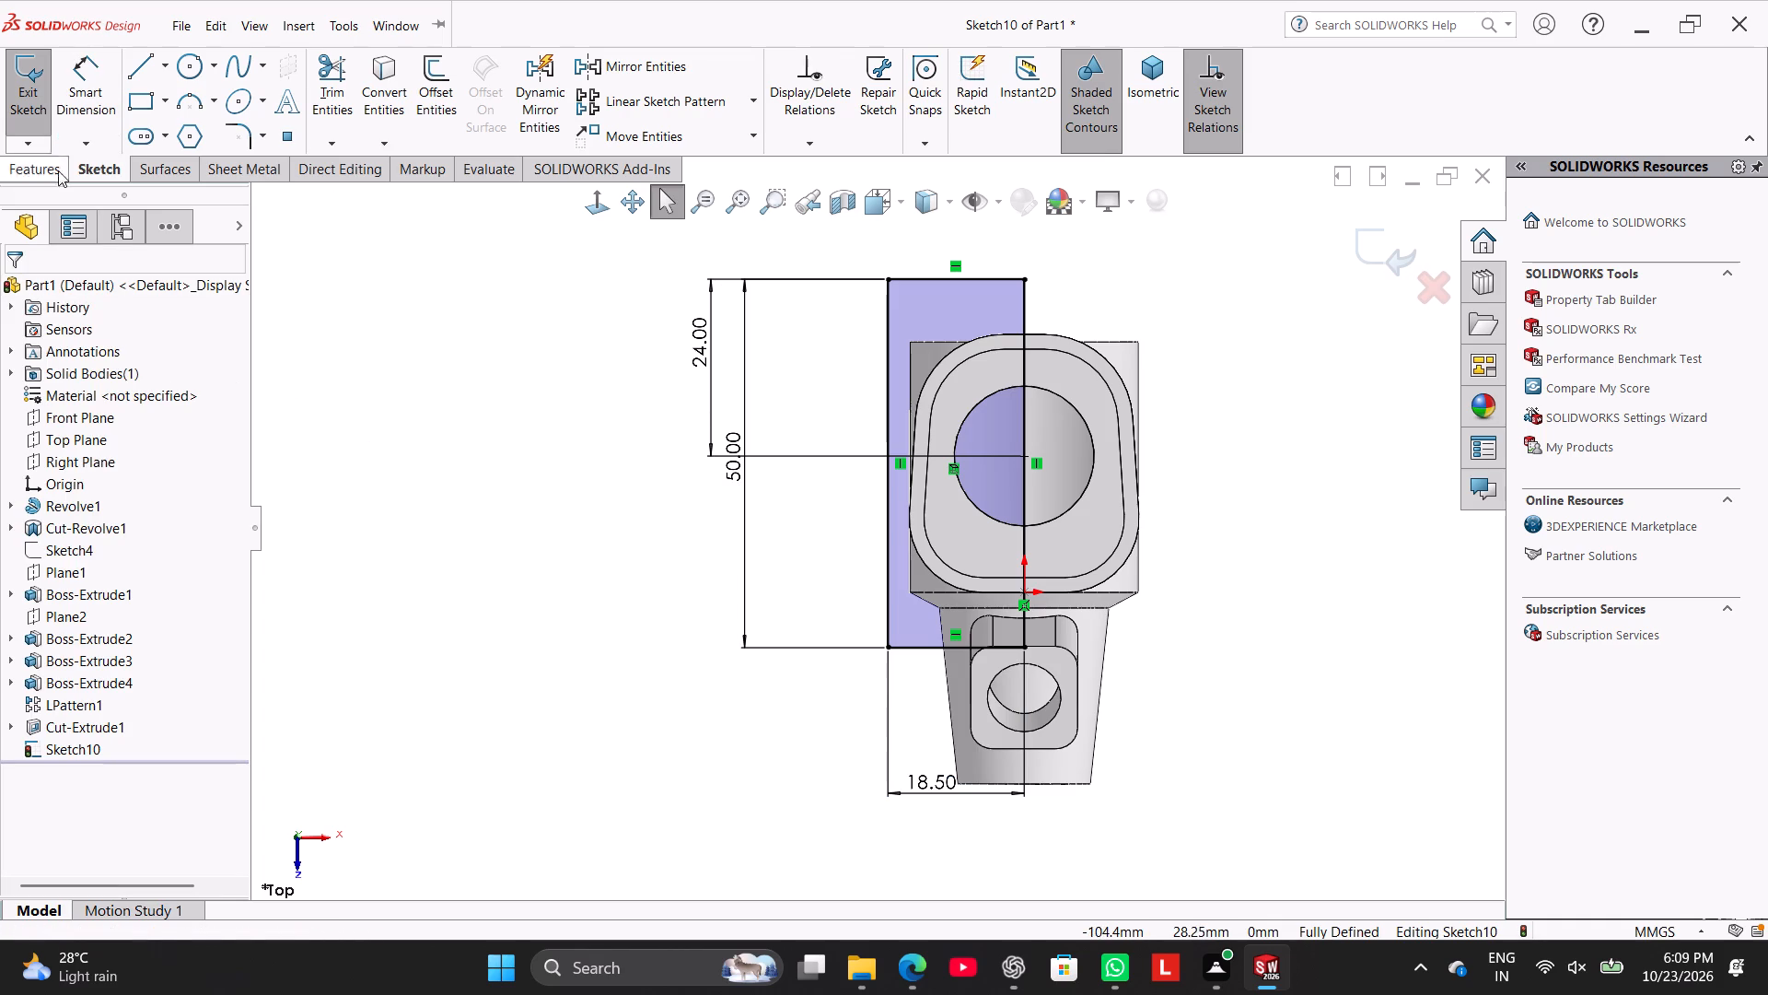
Start a boss extrude of the dimensioned rectangle from a start offset of 37 mm above the sketch plane.
click(45, 117)
middle_drag(452, 555, 411, 334)
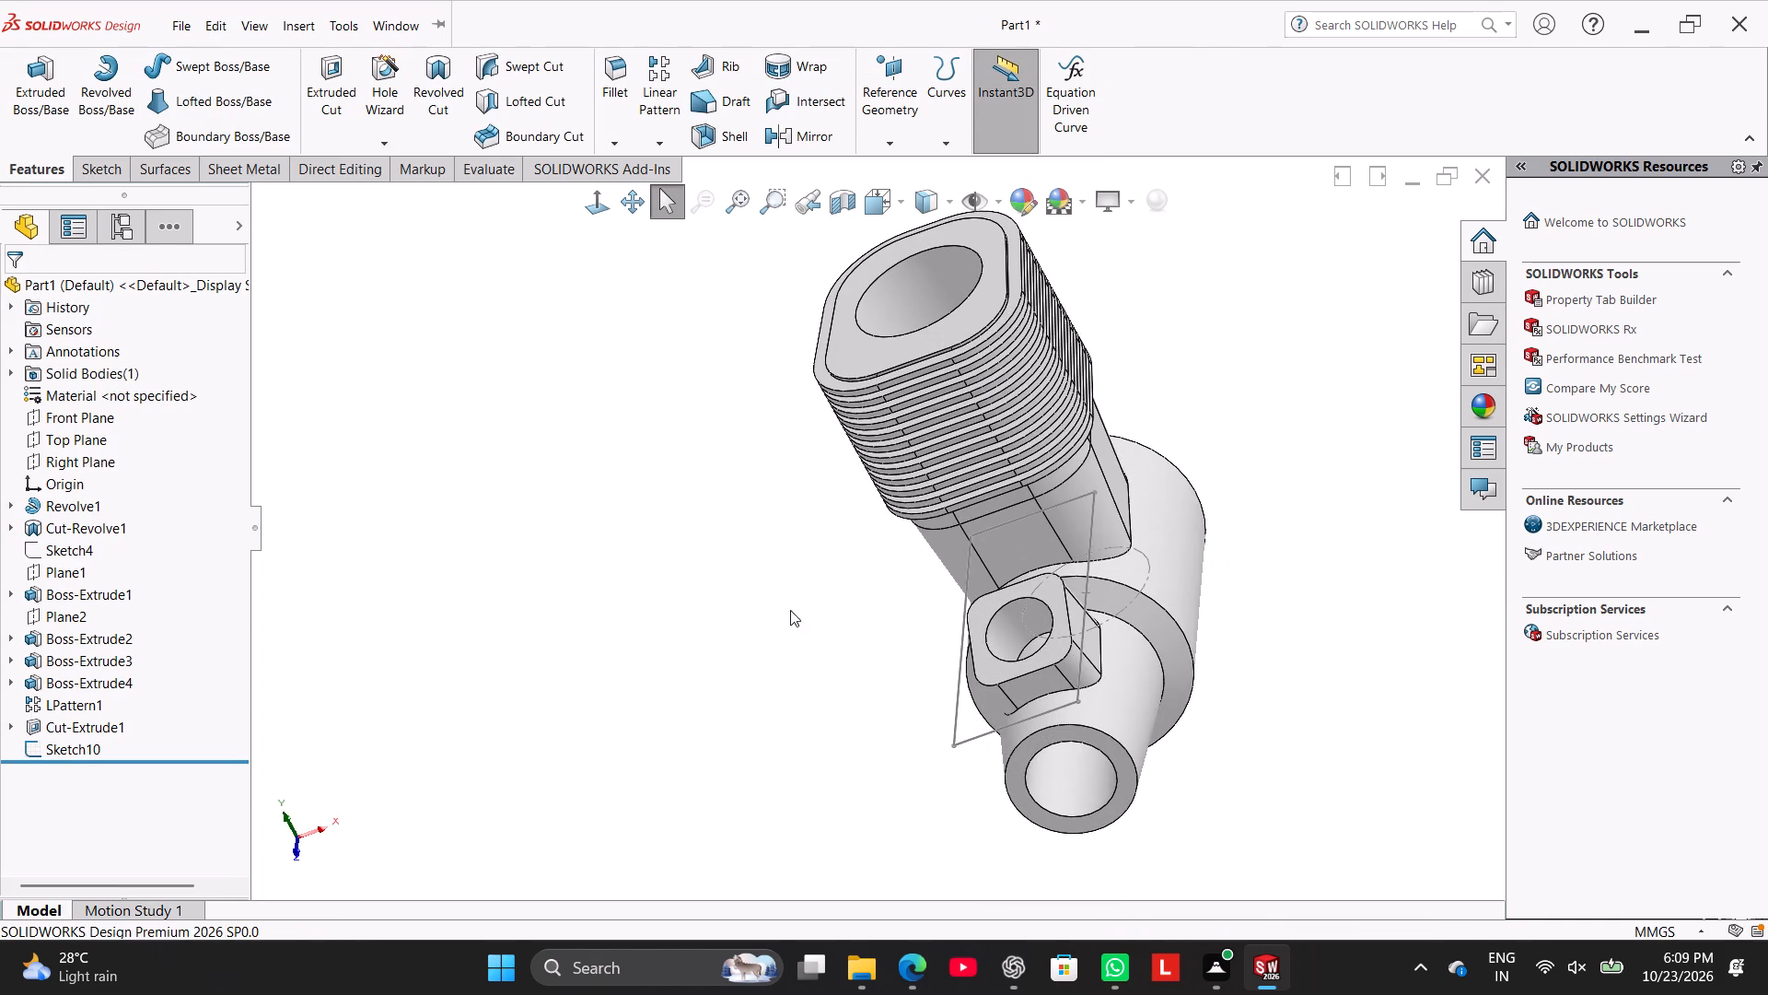
double_click(960, 724)
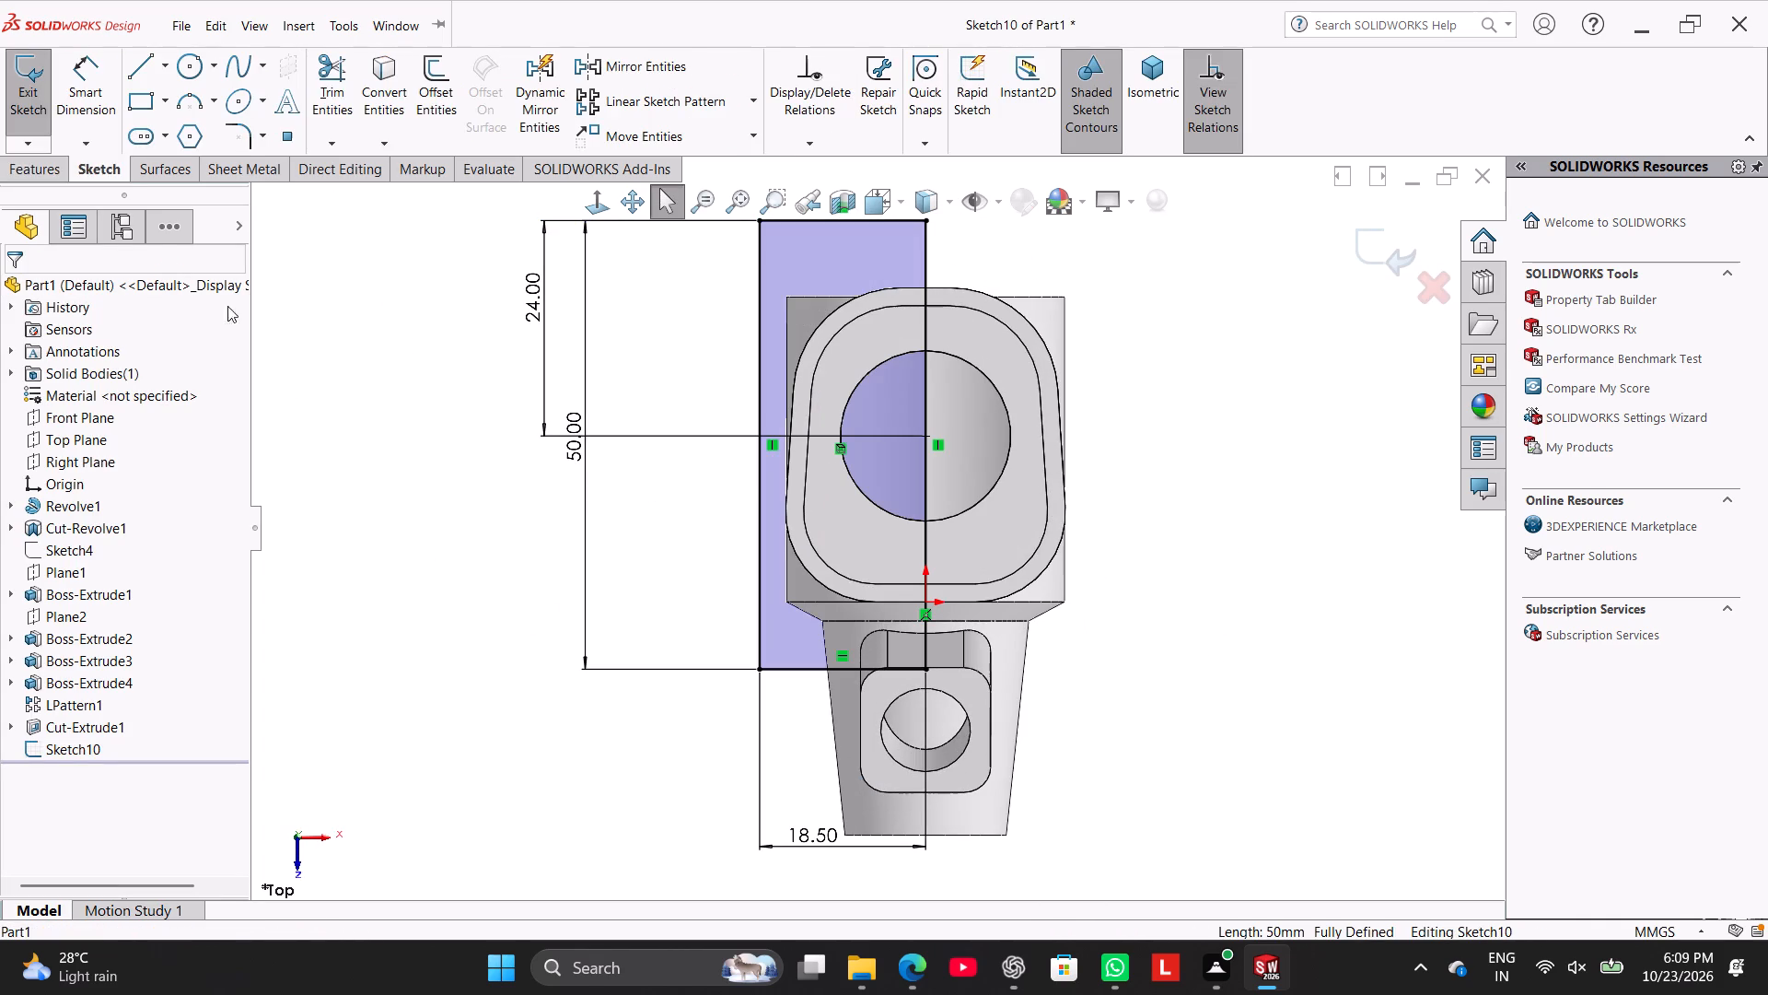
click(41, 173)
click(42, 120)
middle_drag(454, 698, 390, 551)
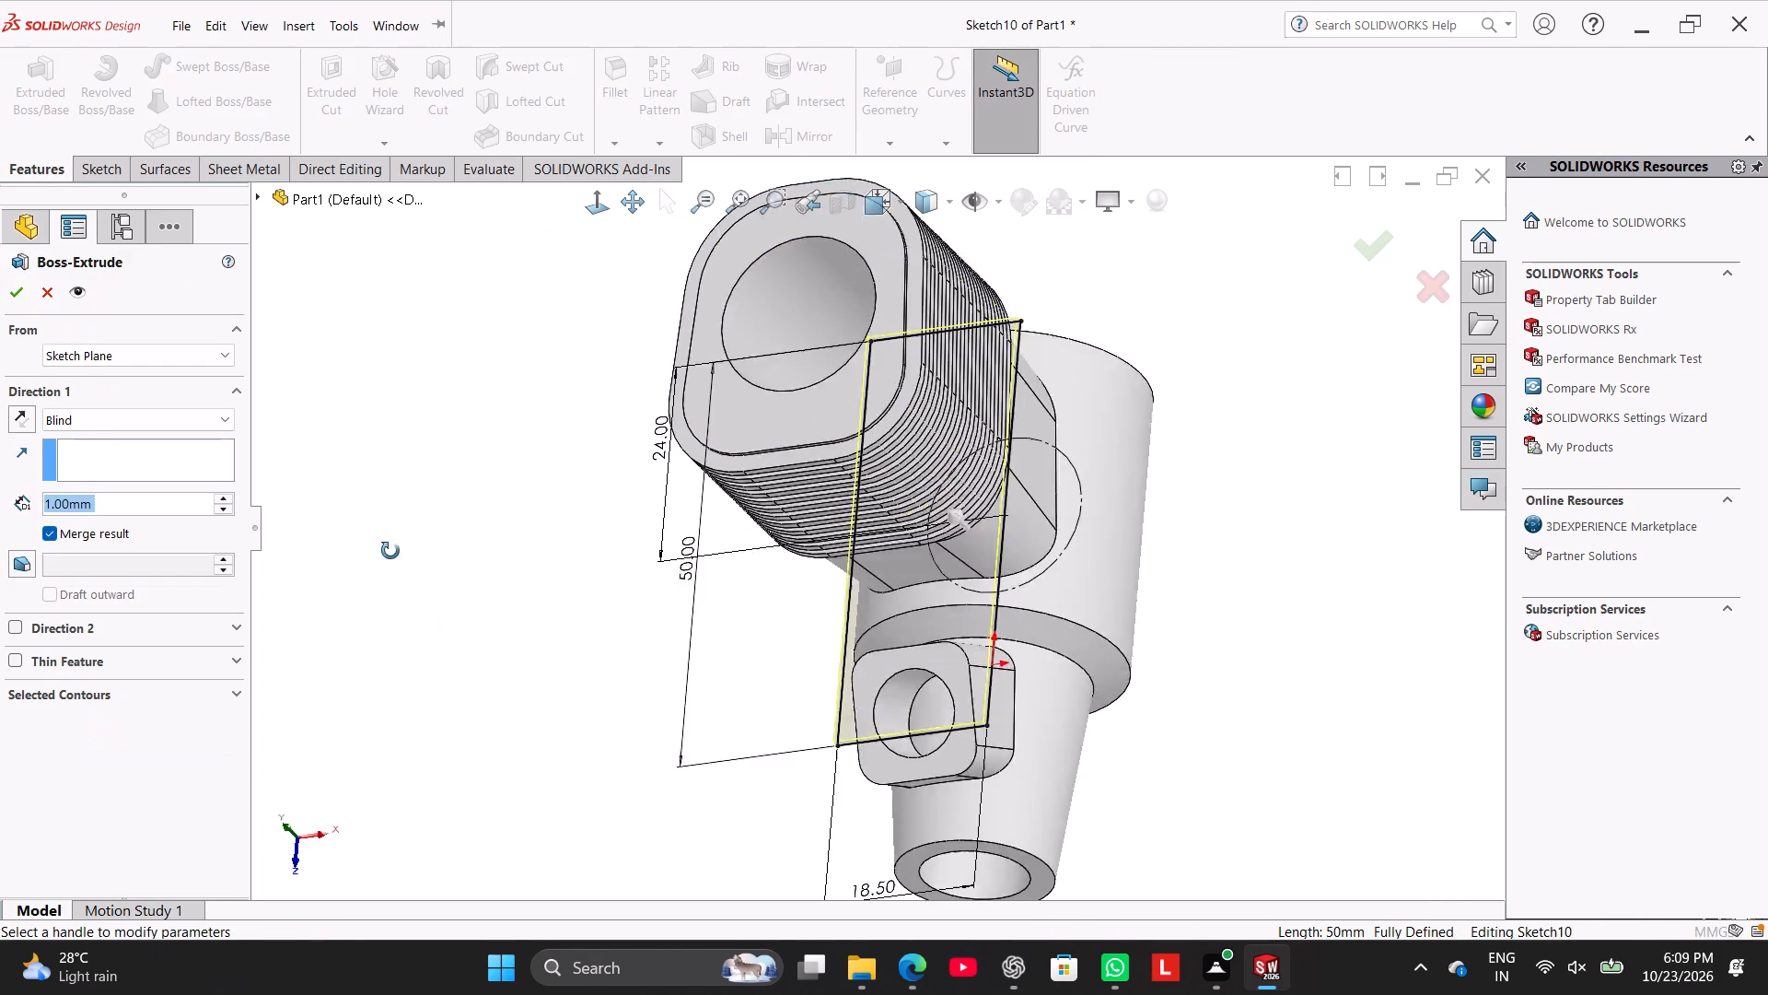
middle_drag(390, 551, 348, 437)
click(105, 360)
click(139, 431)
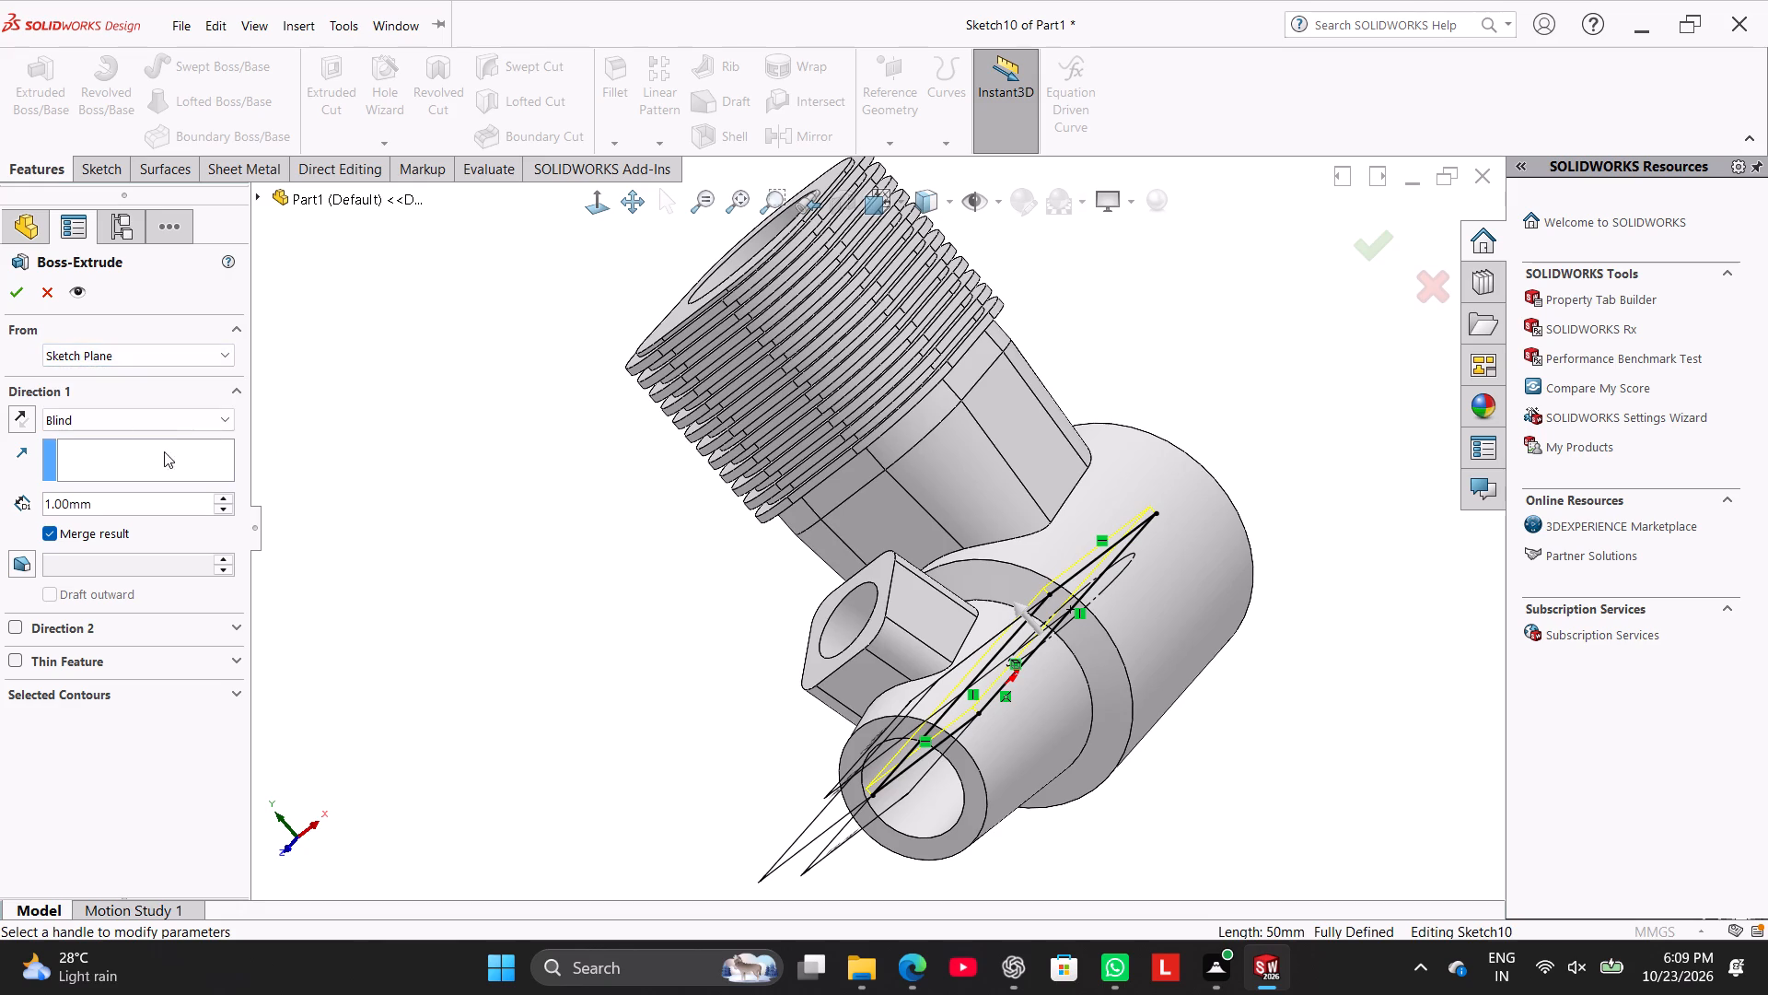
click(168, 366)
click(181, 430)
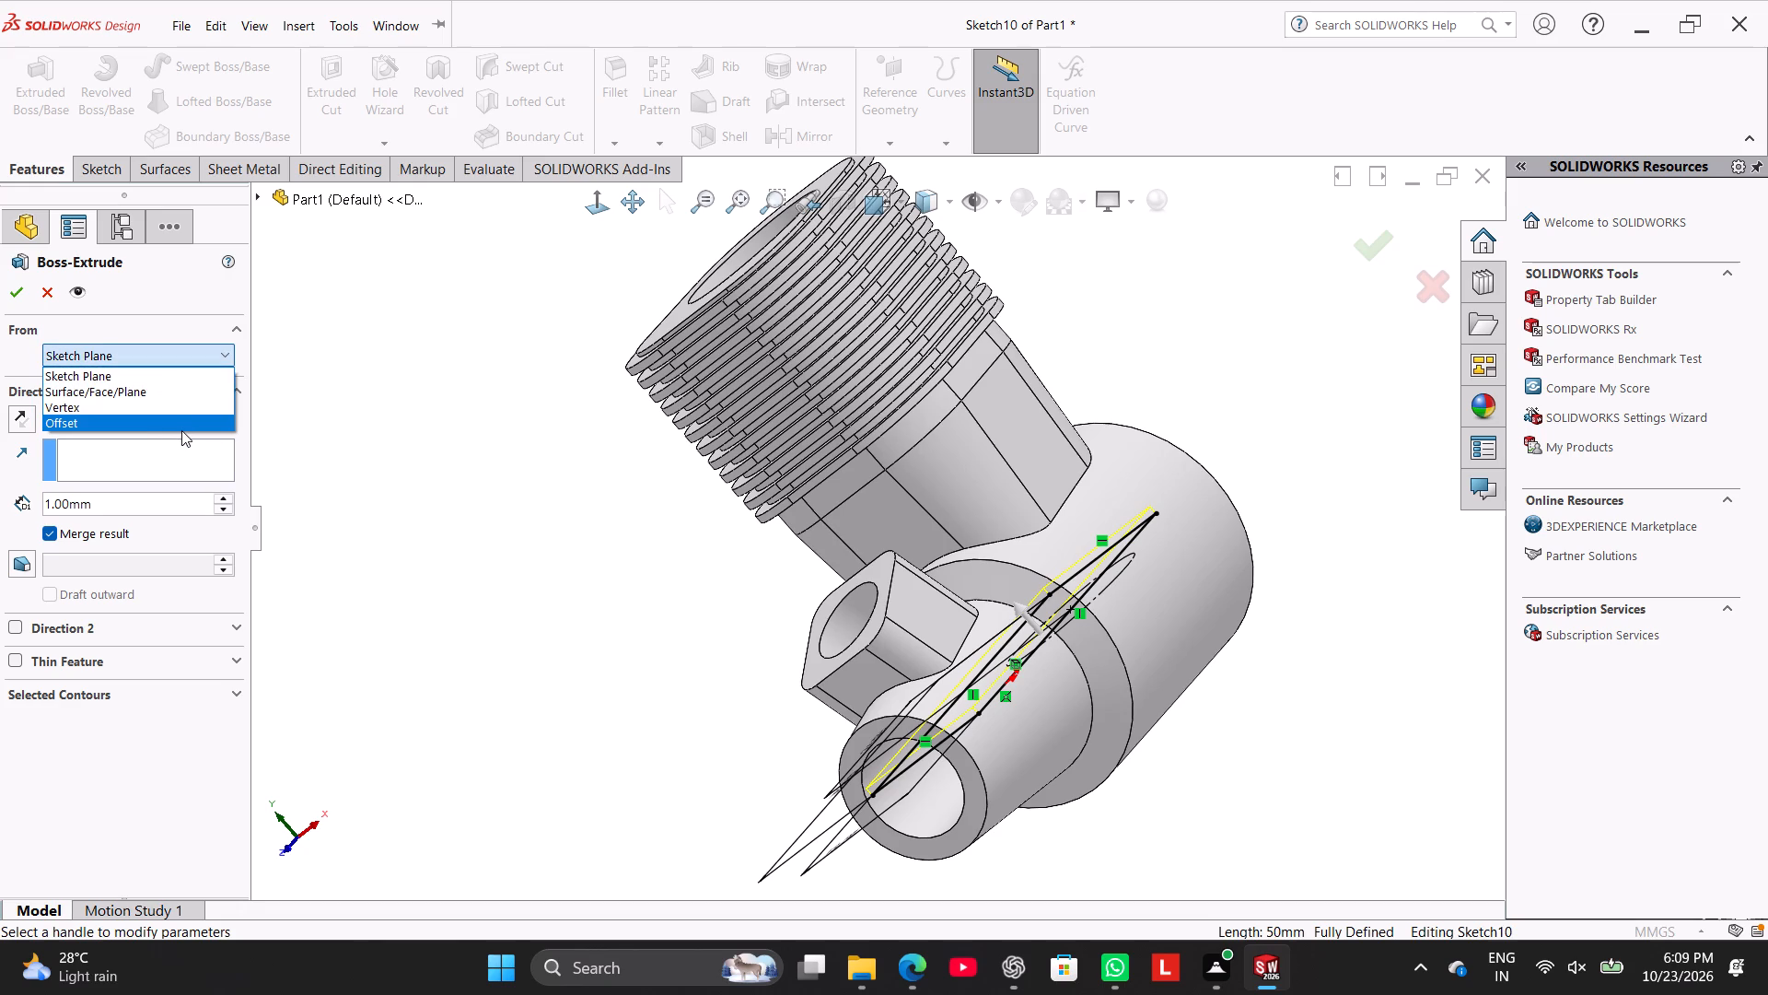
click(180, 427)
click(175, 405)
double_click(170, 392)
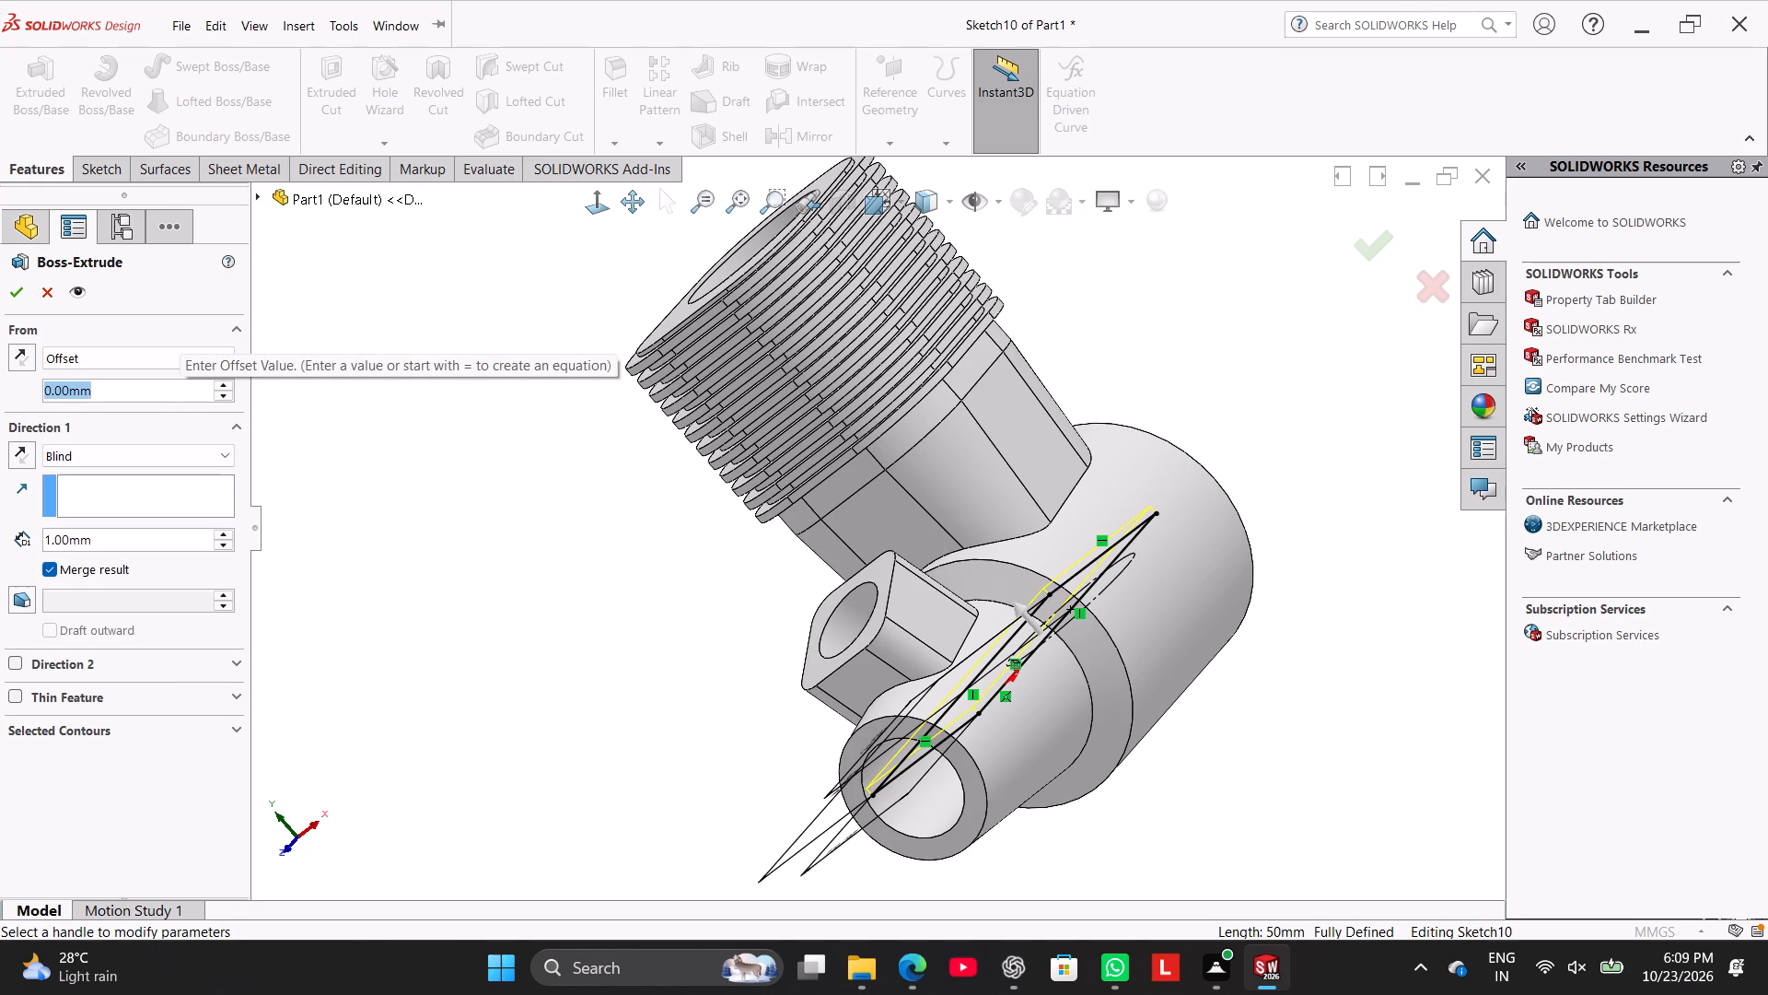
text(37)
key(Return)
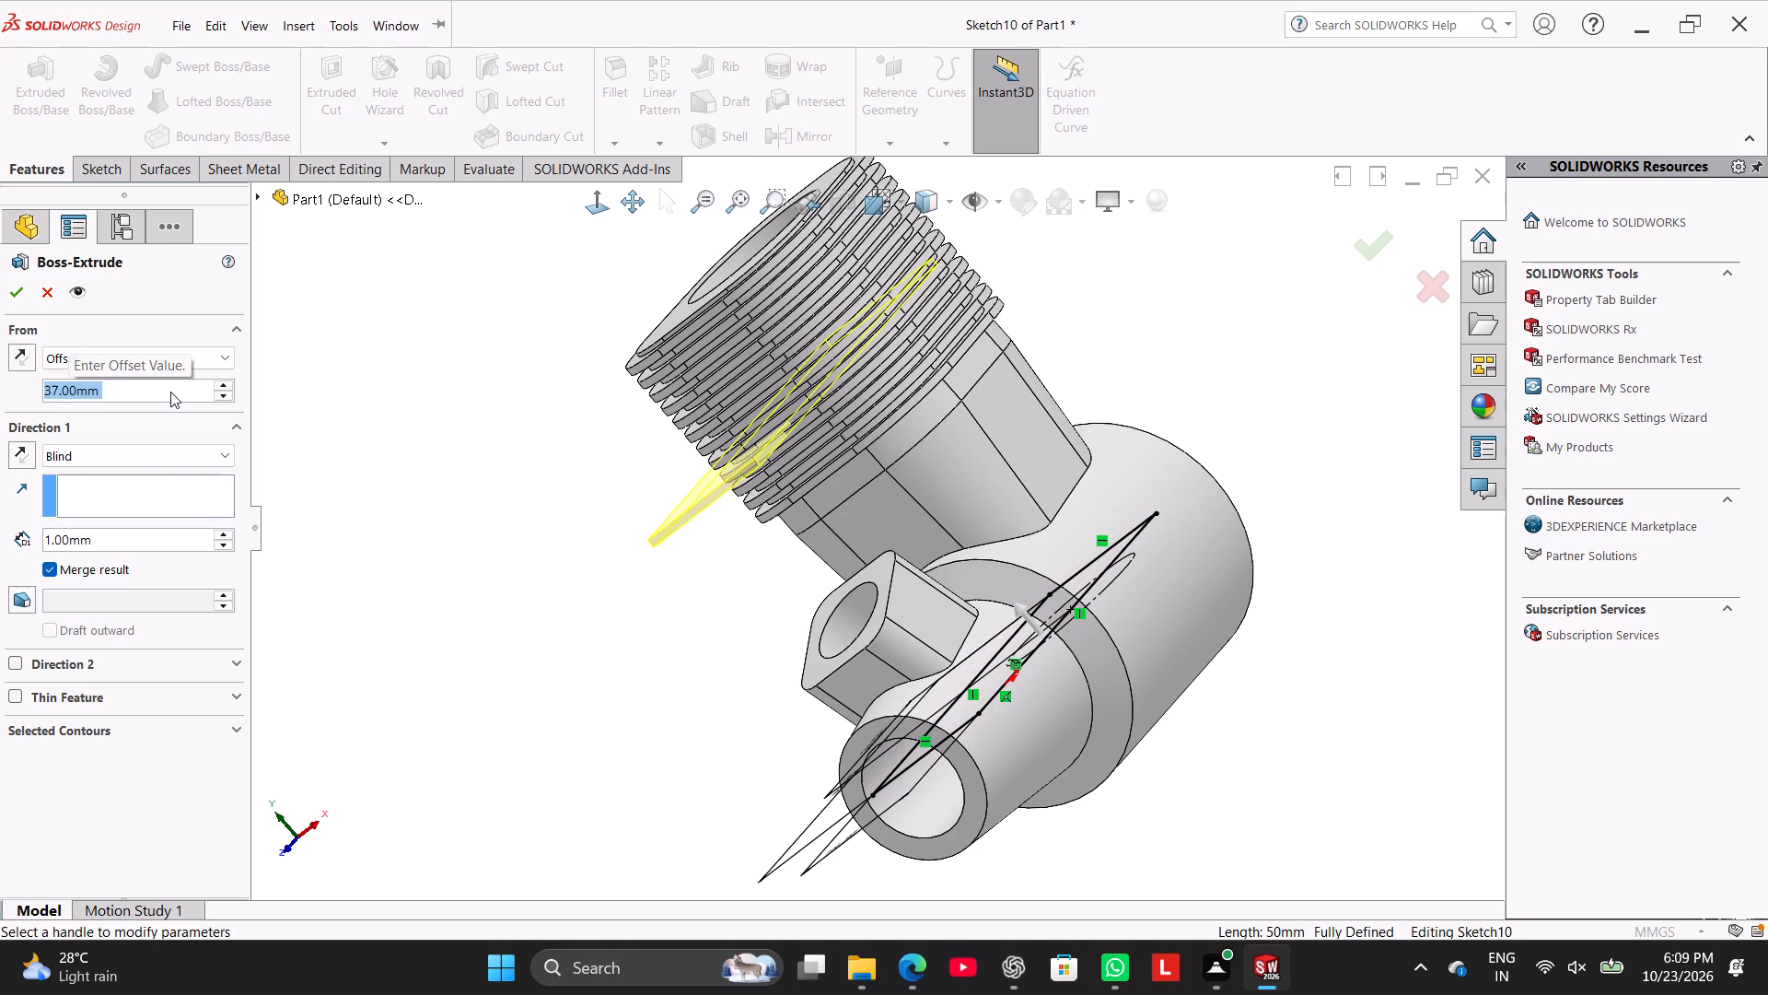
Set the extrusion to Mid Plane with a 6 mm depth, merged with the body, and finish it.
middle_drag(353, 554, 389, 448)
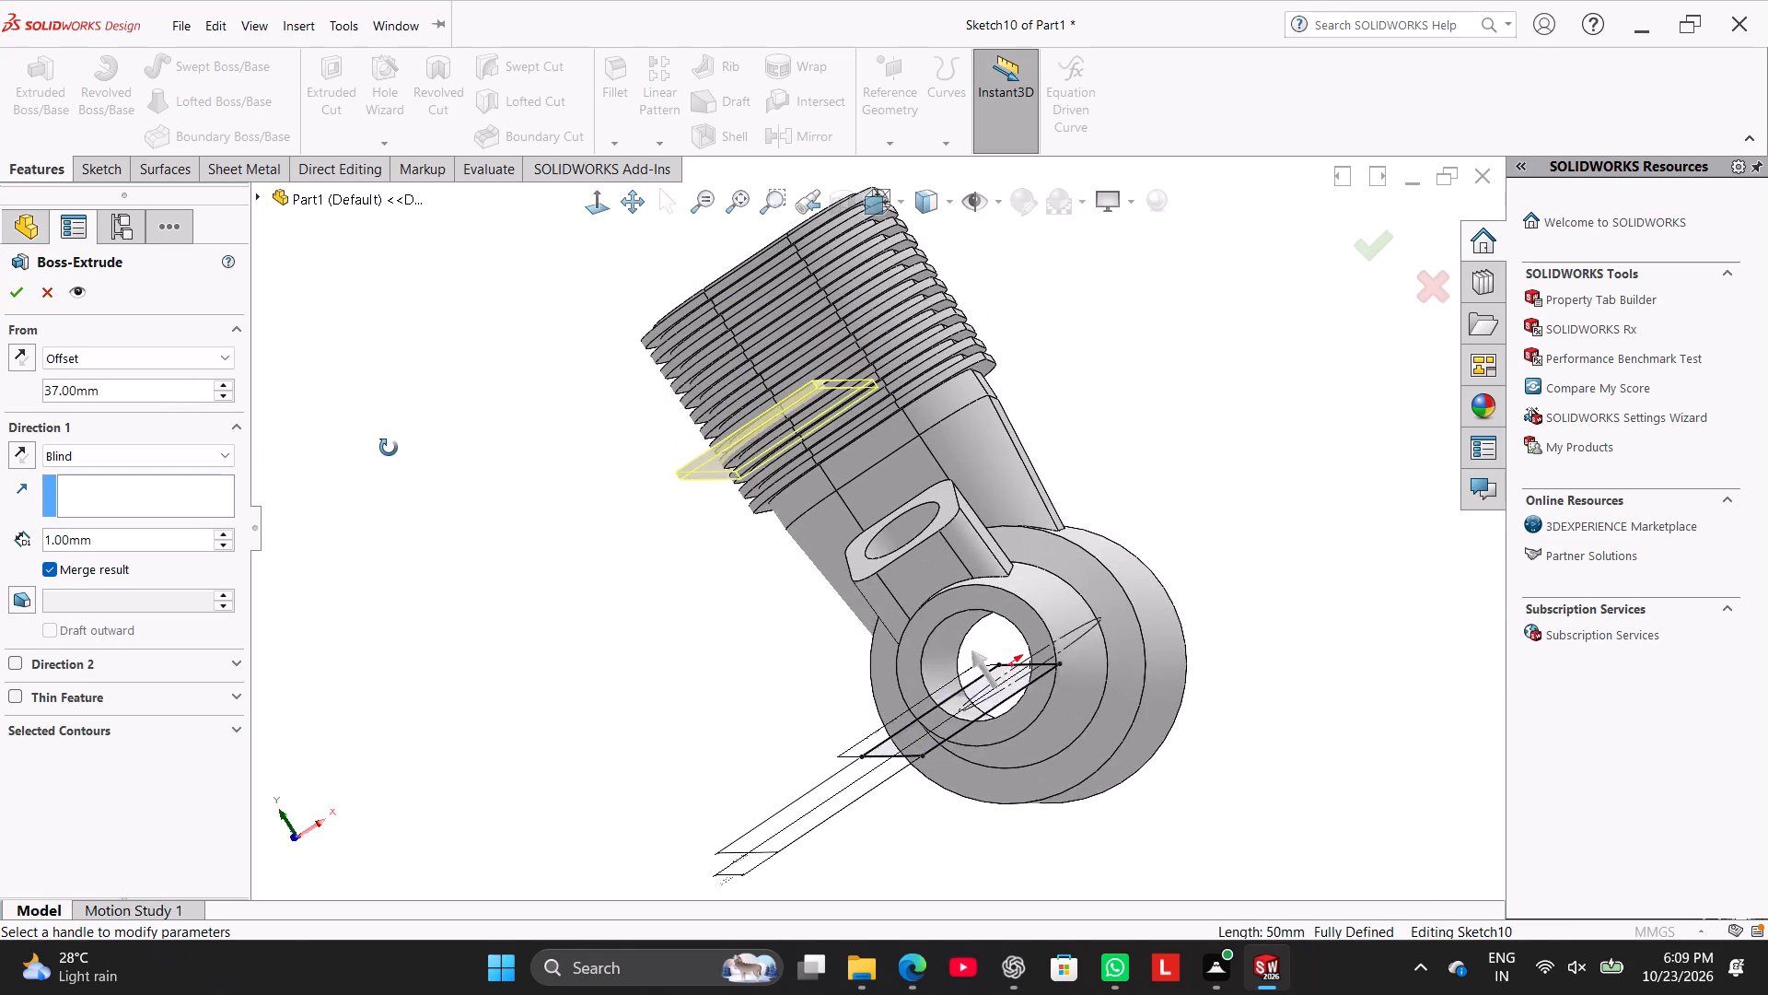
middle_drag(389, 448, 400, 452)
click(157, 451)
click(175, 564)
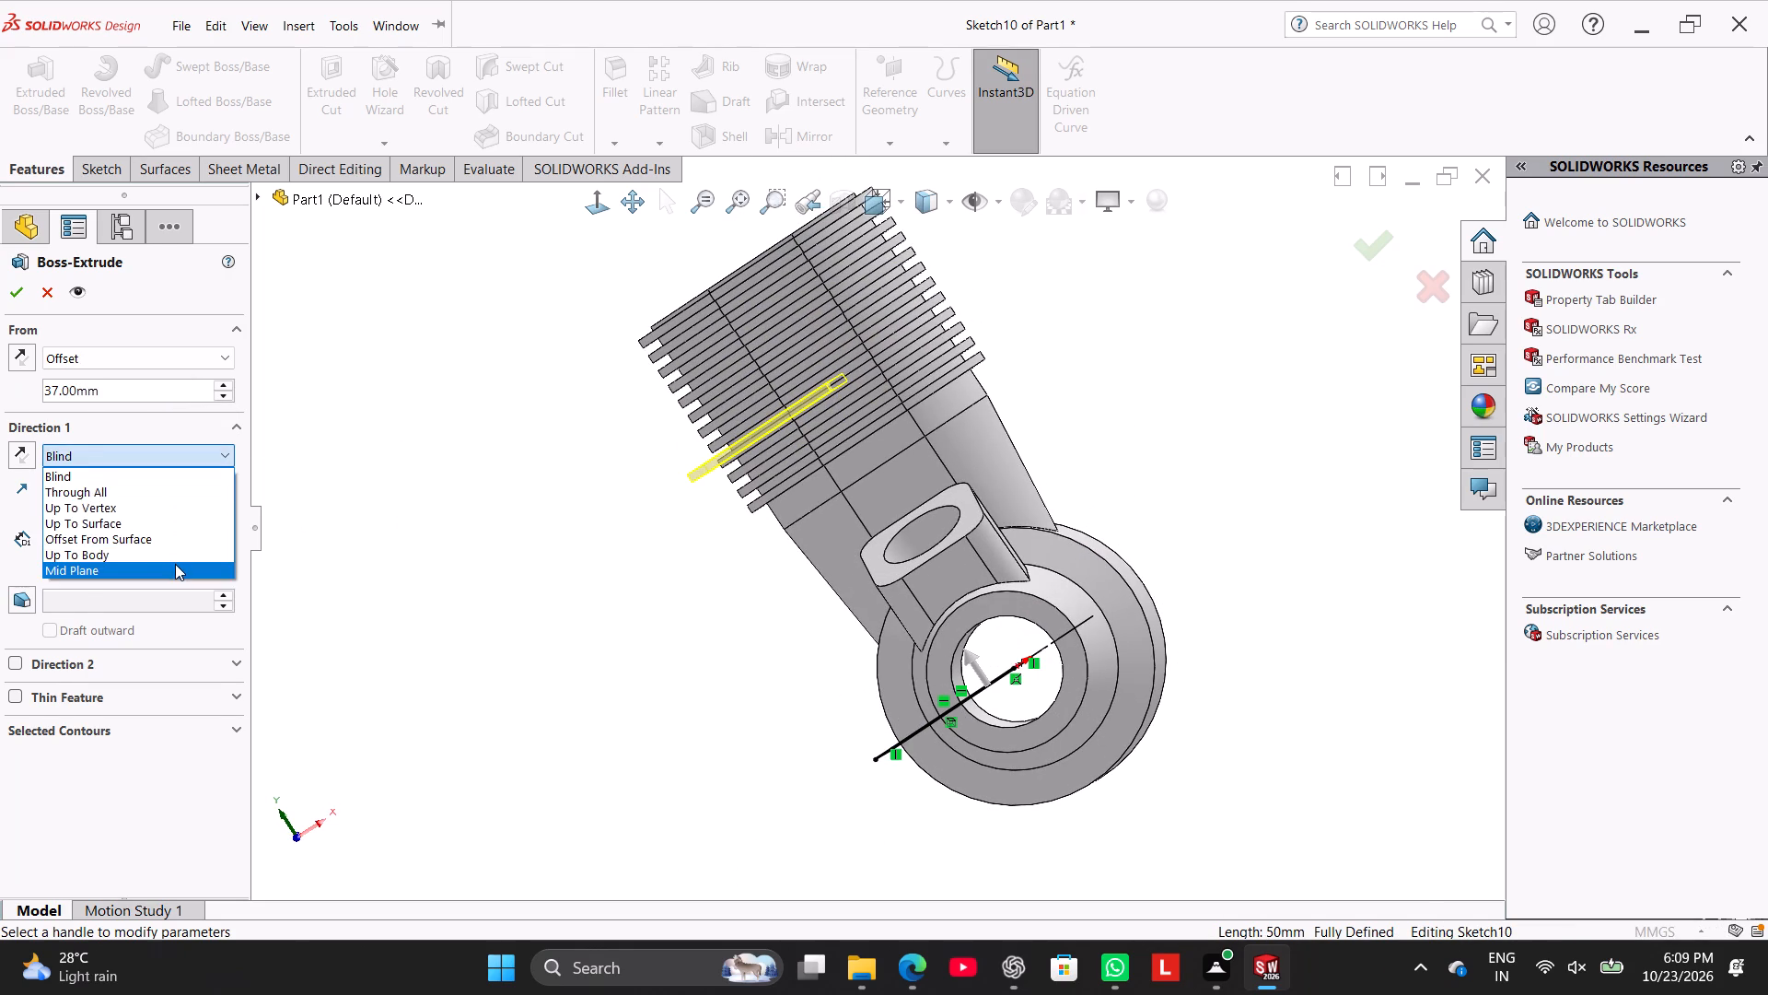
double_click(138, 539)
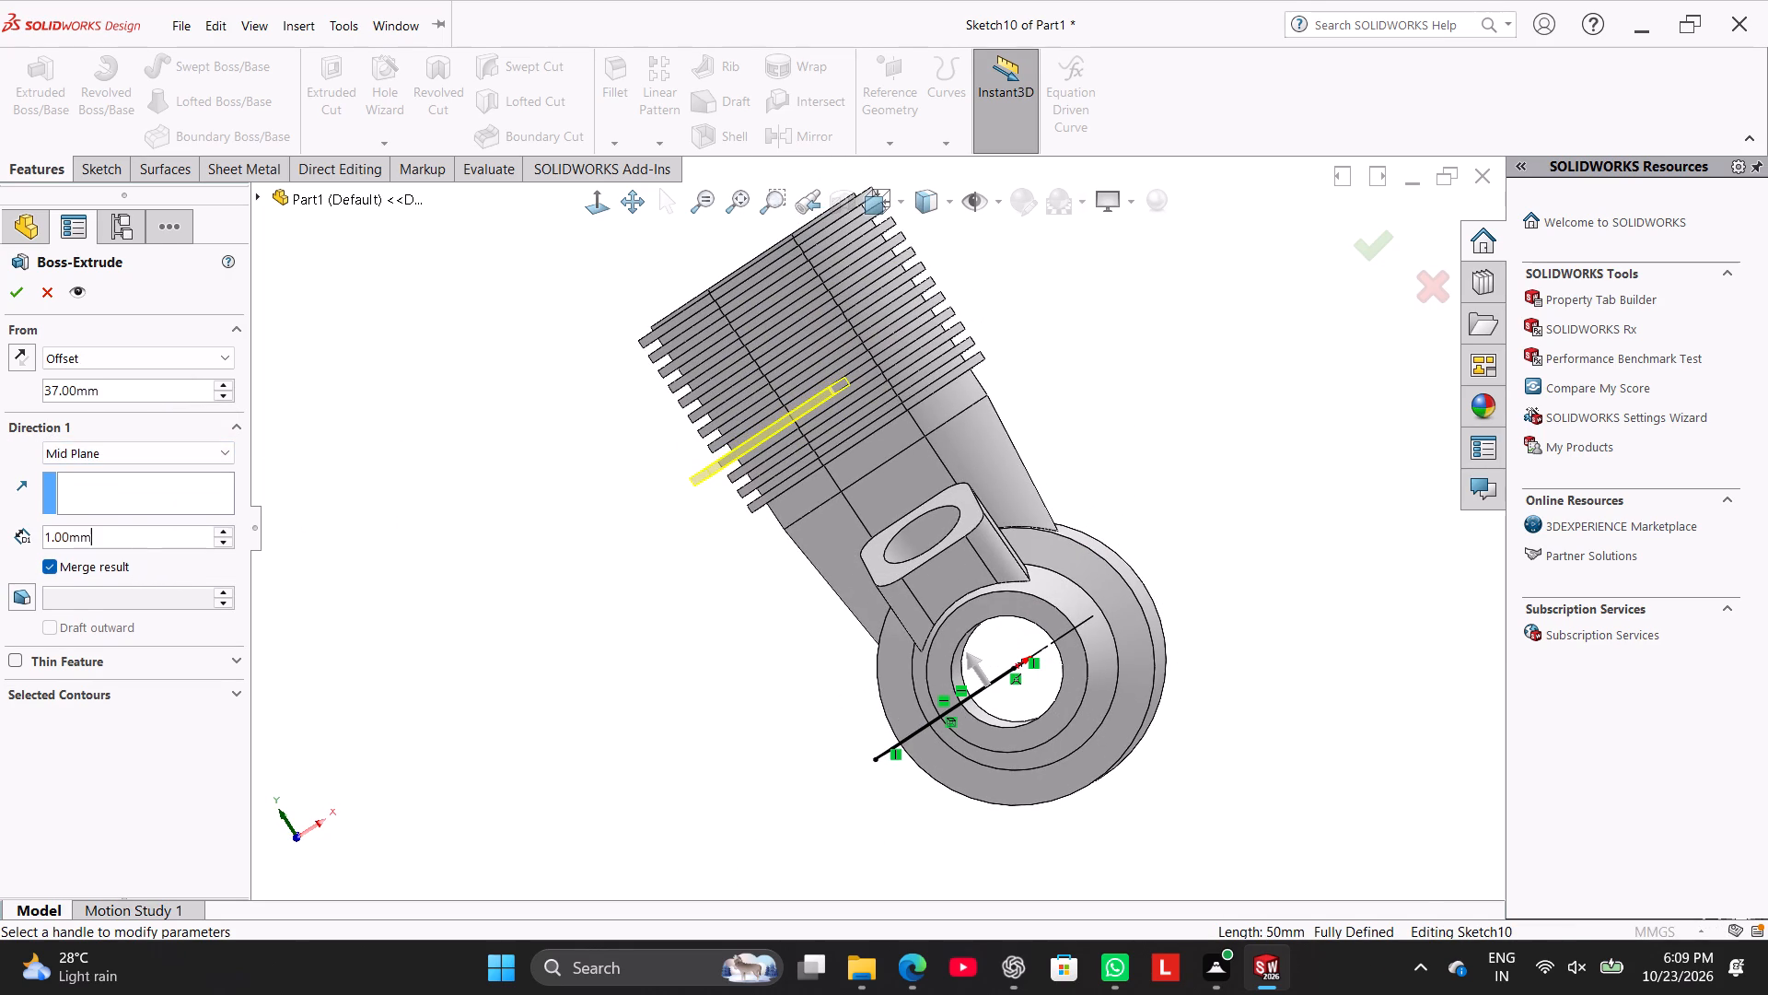
key(6)
key(Return)
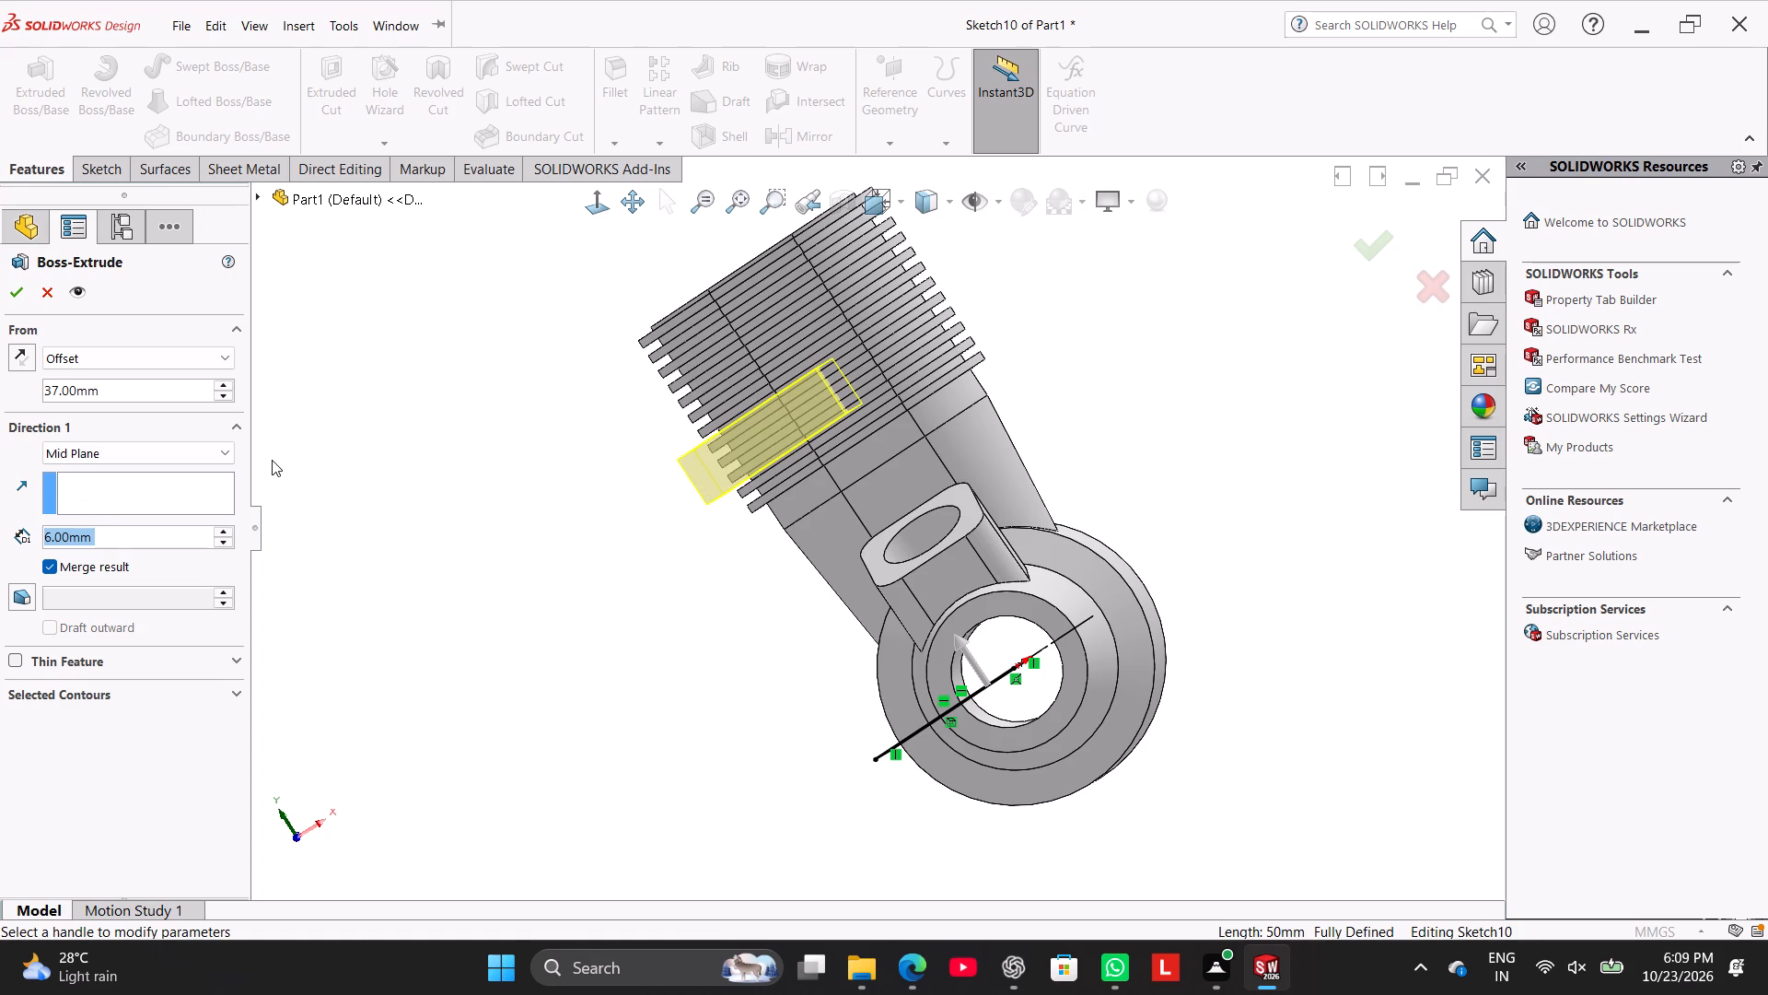
click(23, 296)
click(390, 524)
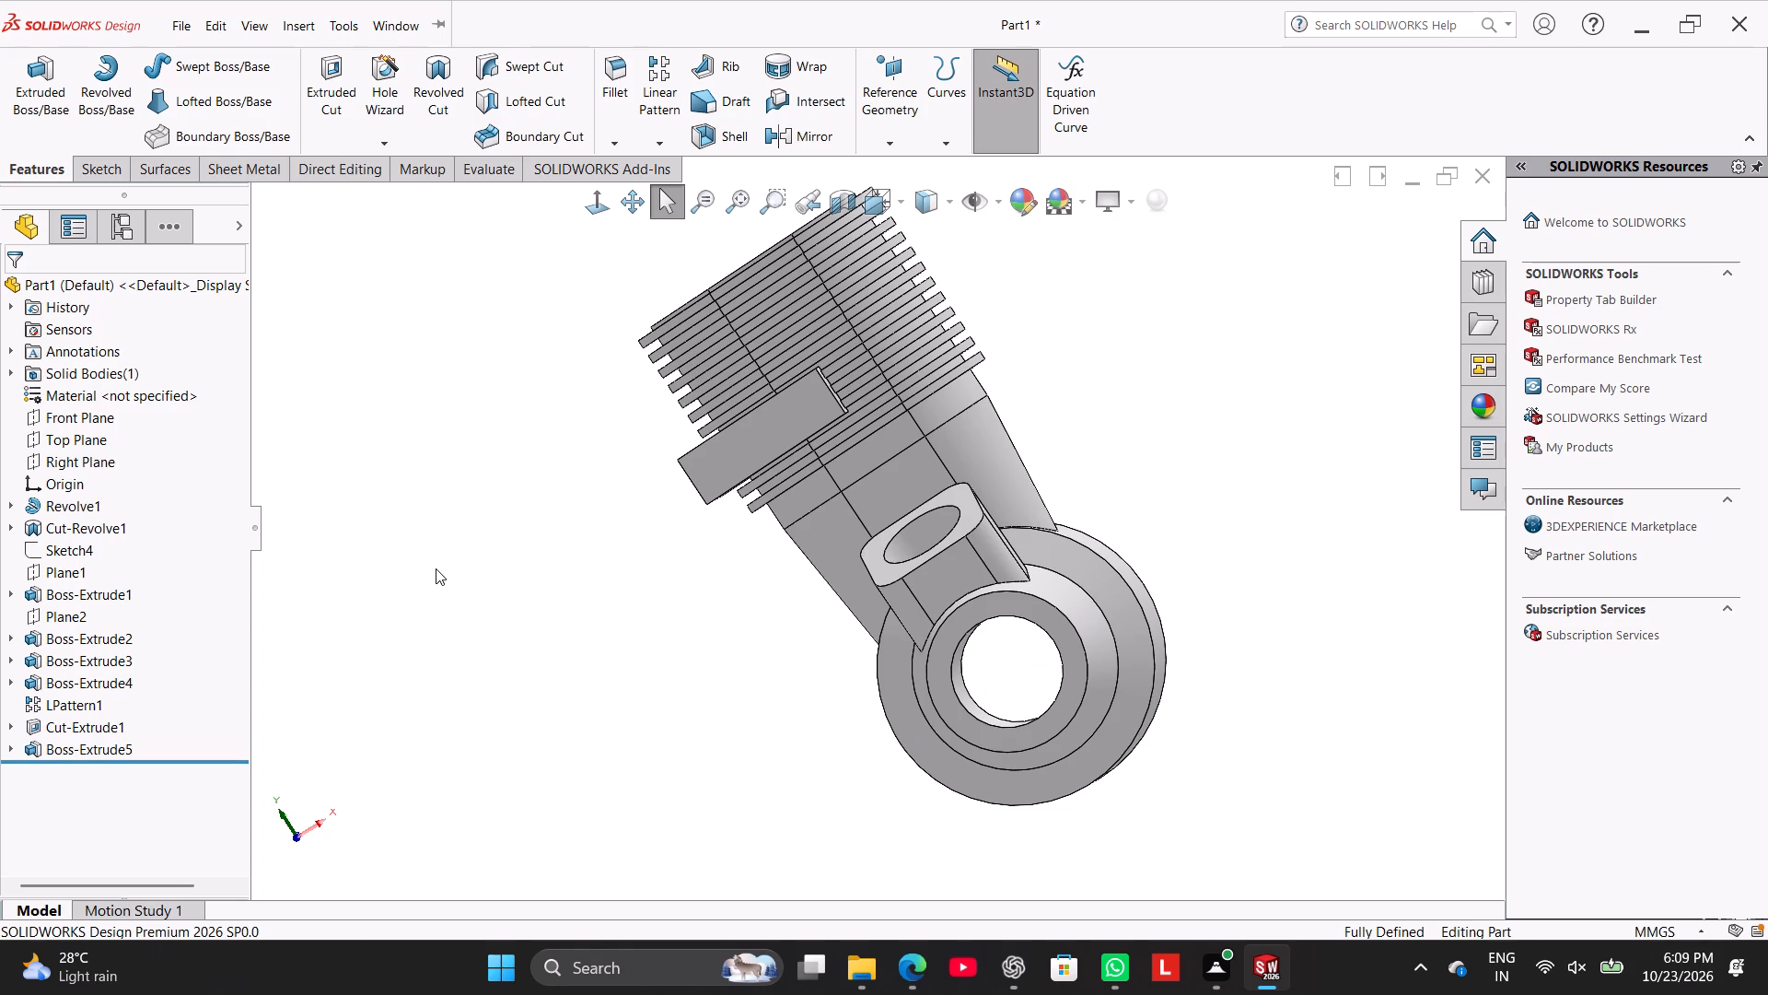
Edit the rectangular block's extrusion and set its mid-plane depth to 9 mm.
middle_drag(459, 615, 521, 490)
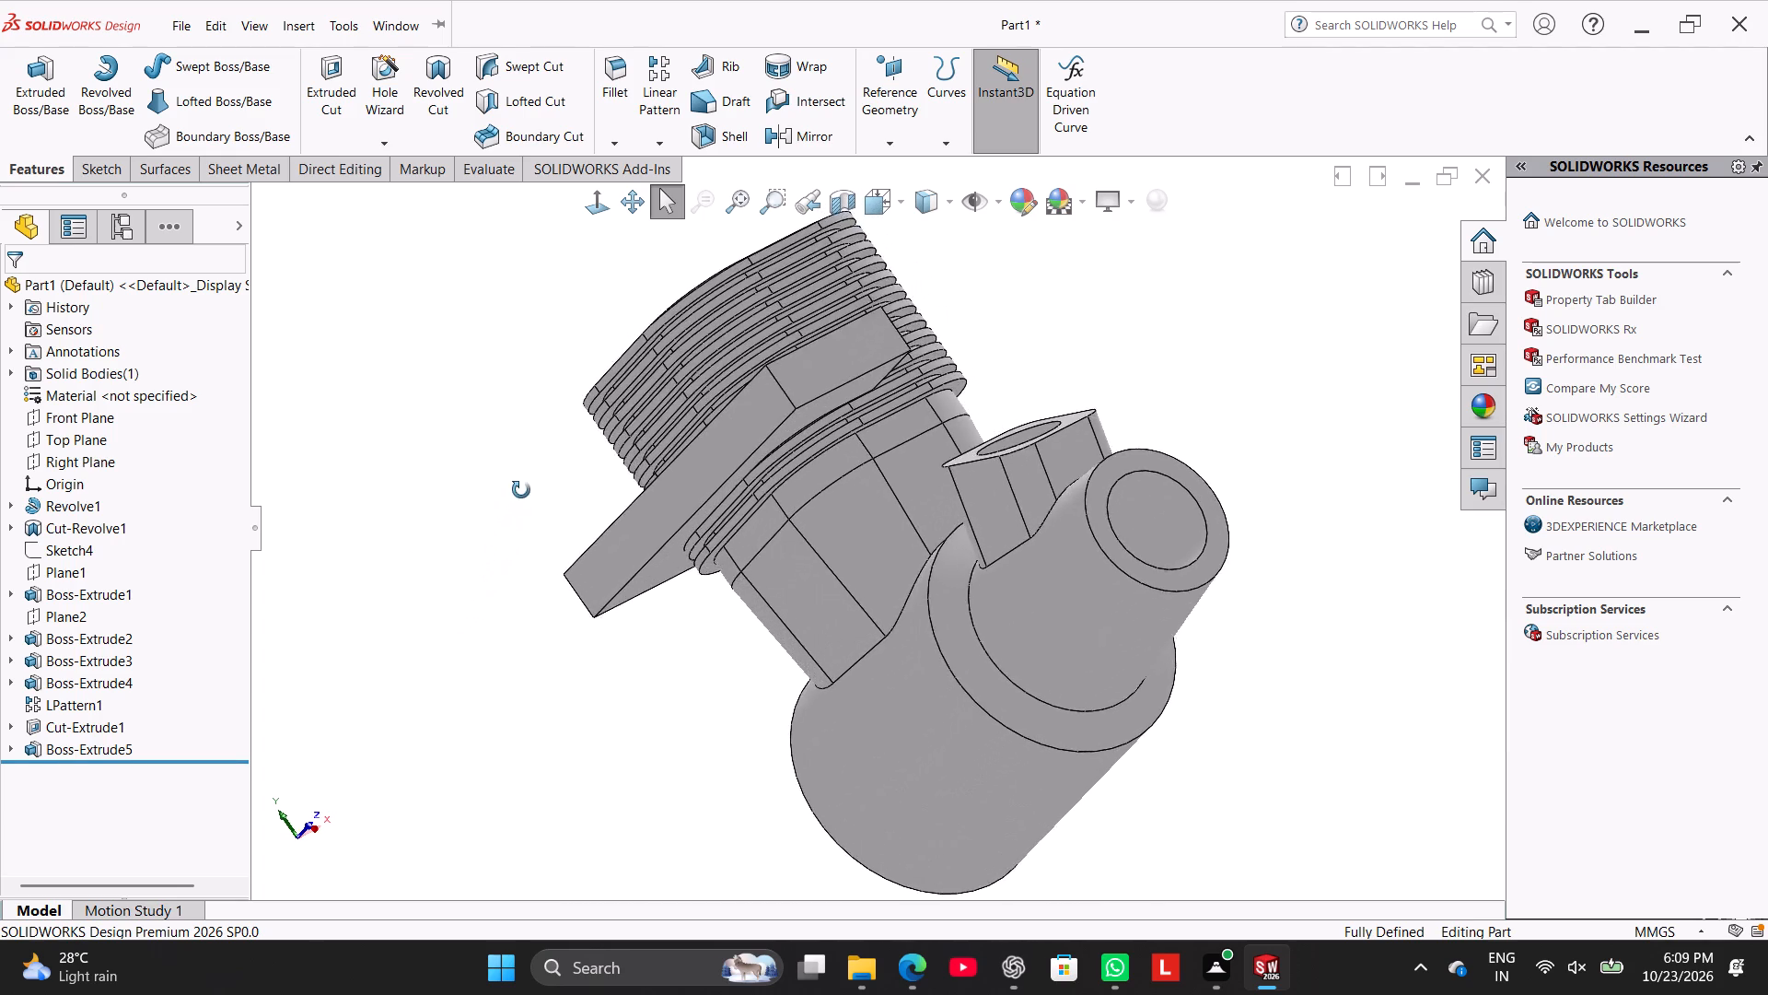
middle_drag(521, 490, 445, 536)
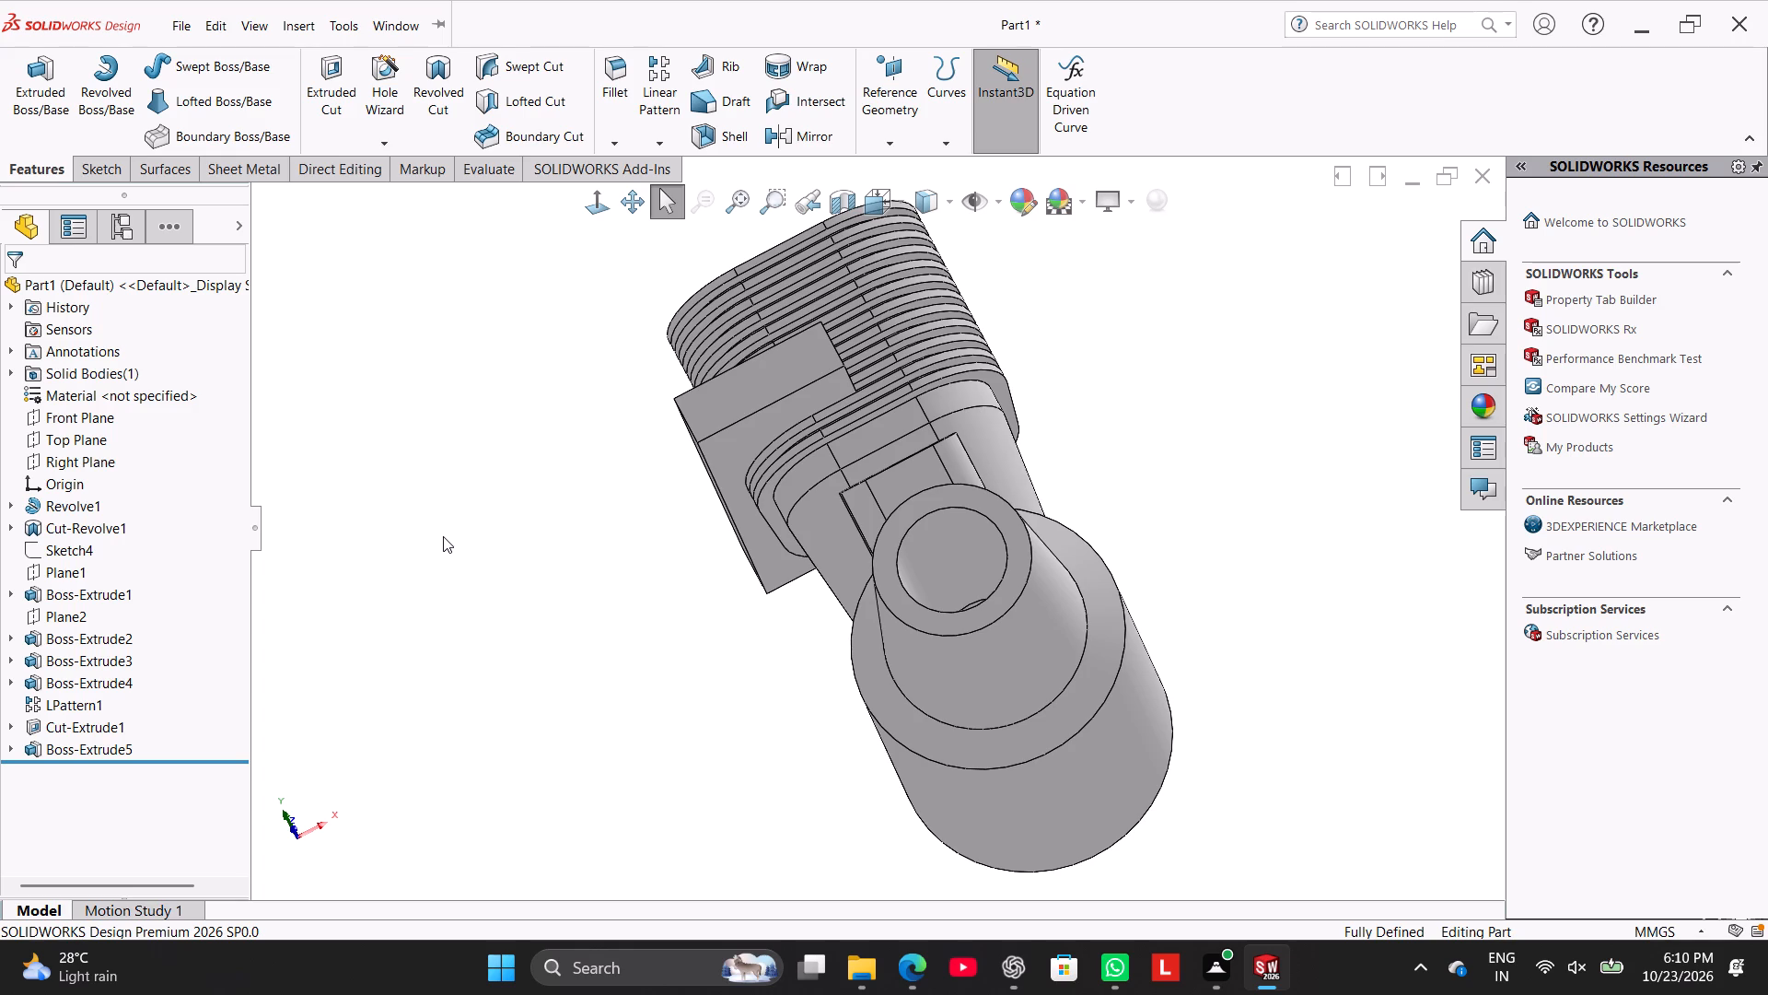
right_click(96, 747)
click(116, 534)
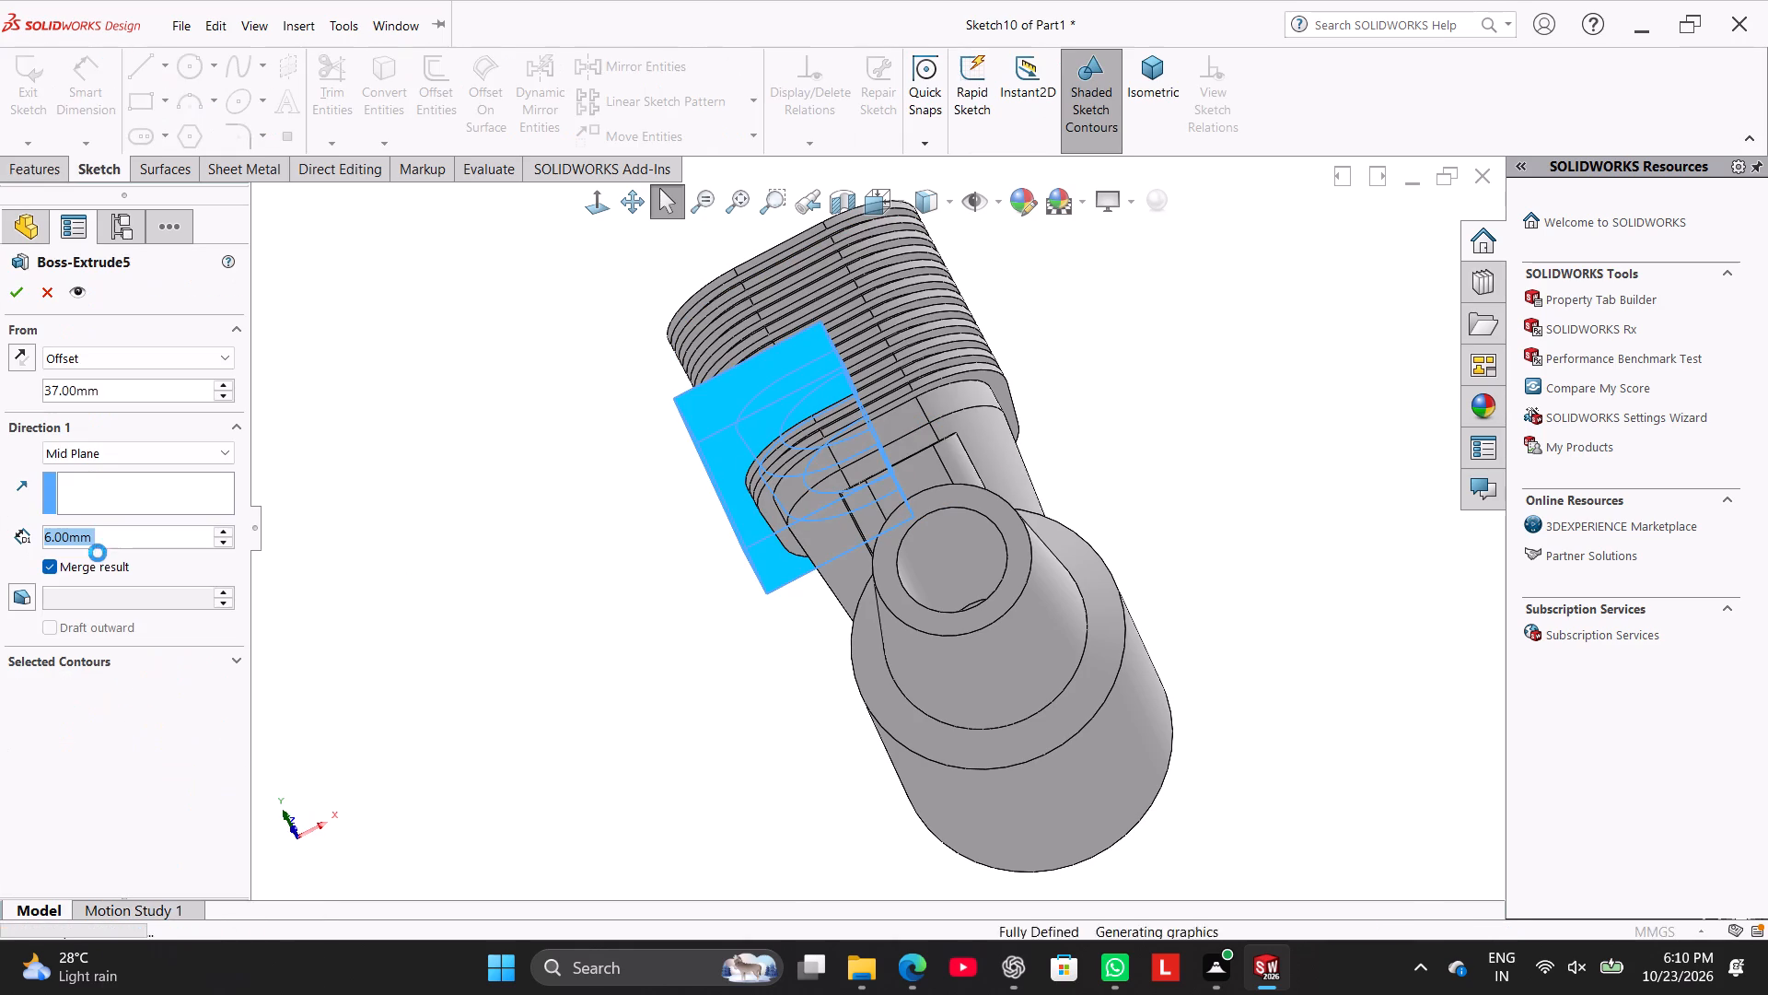
key(9)
key(Return)
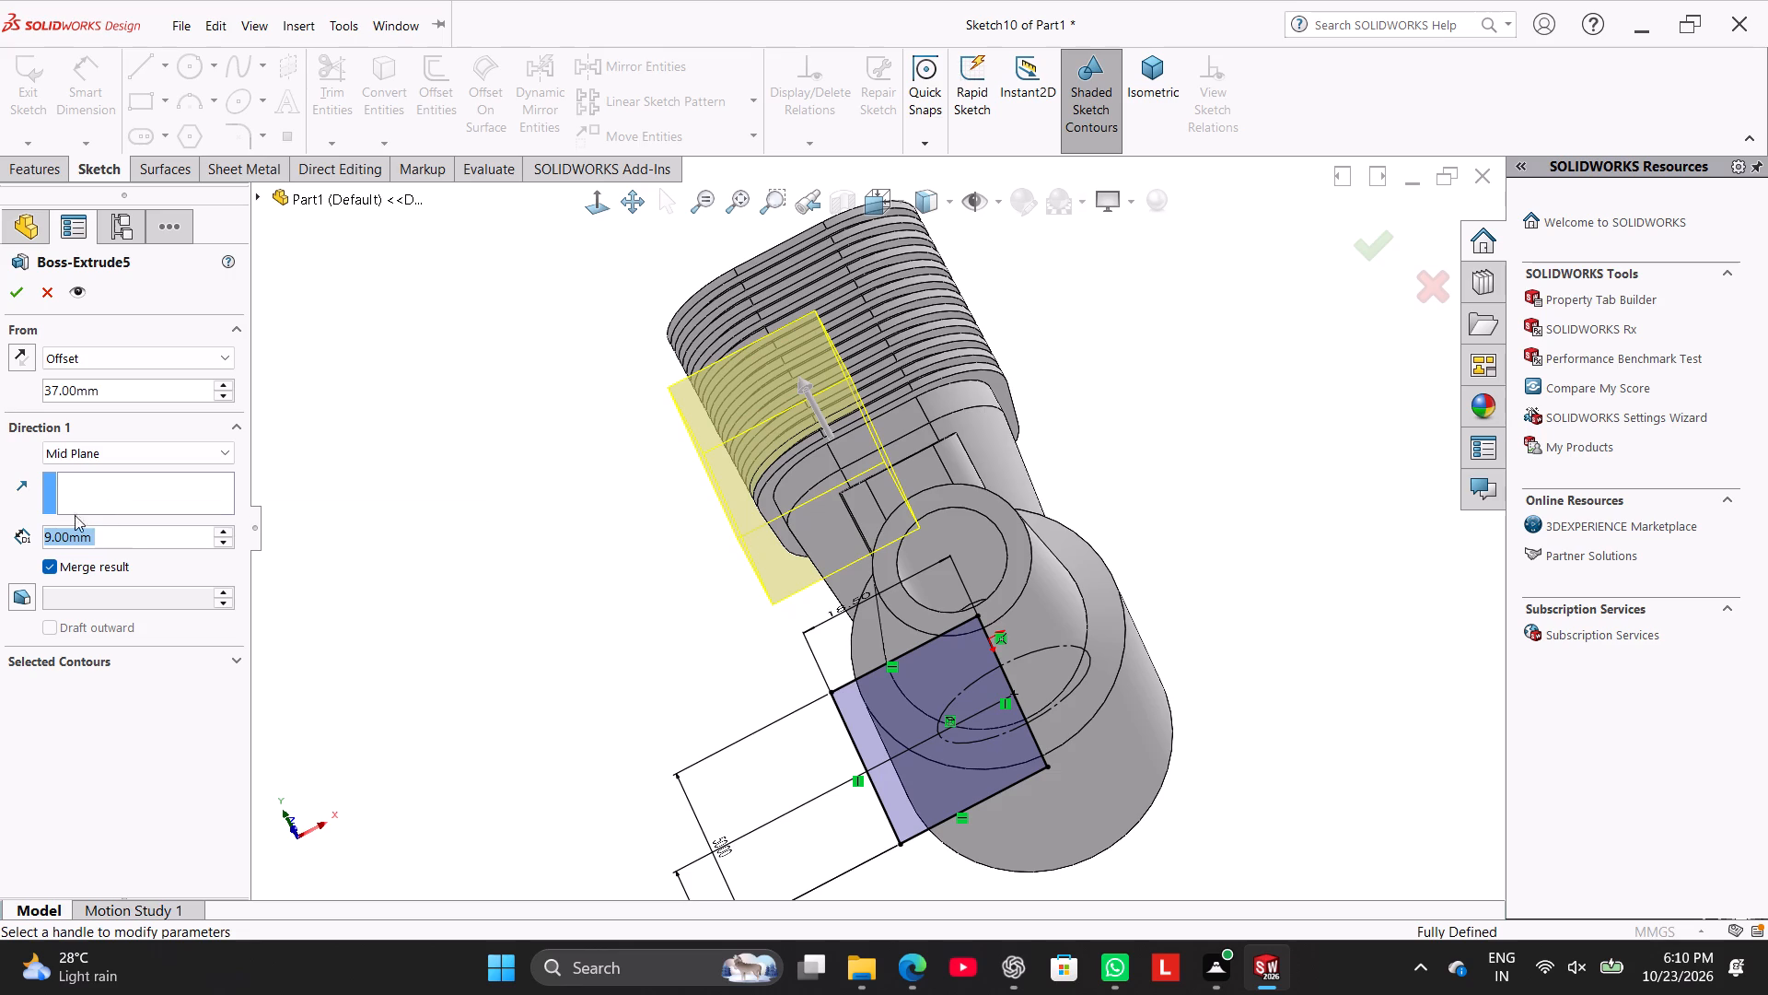
click(18, 294)
click(443, 462)
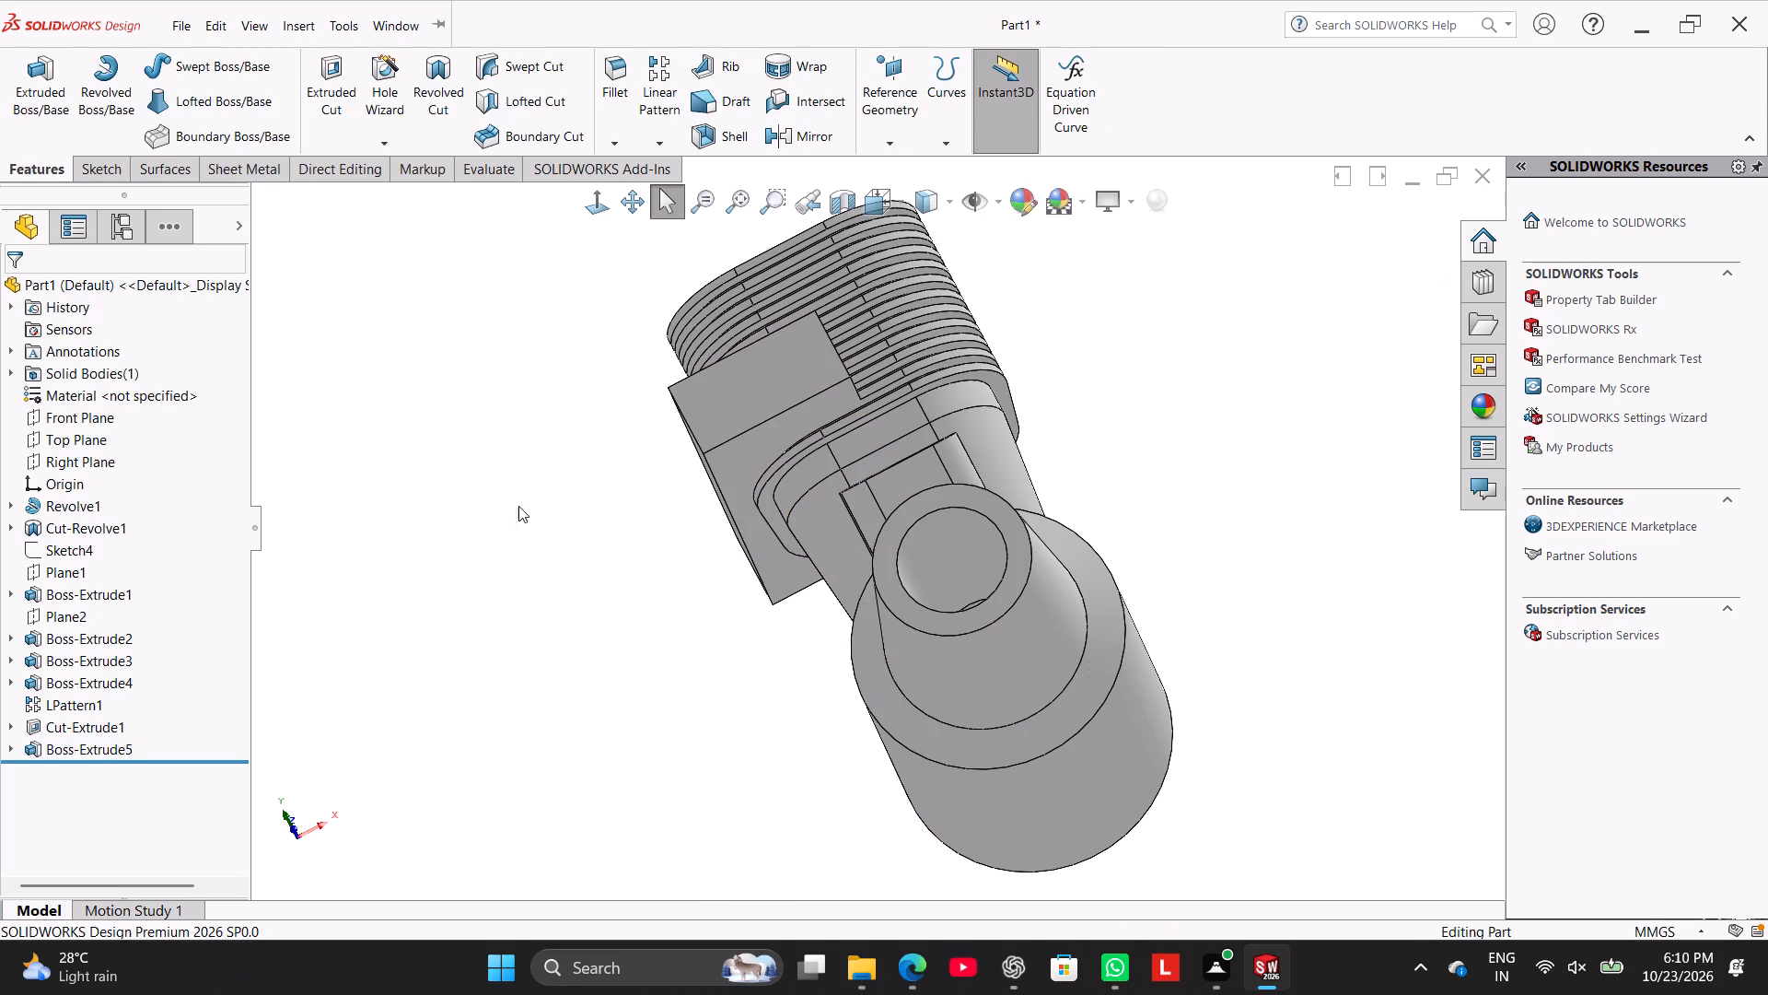
Examine the rectangular block's fit against the finned boss from several angles.
middle_drag(536, 523, 554, 556)
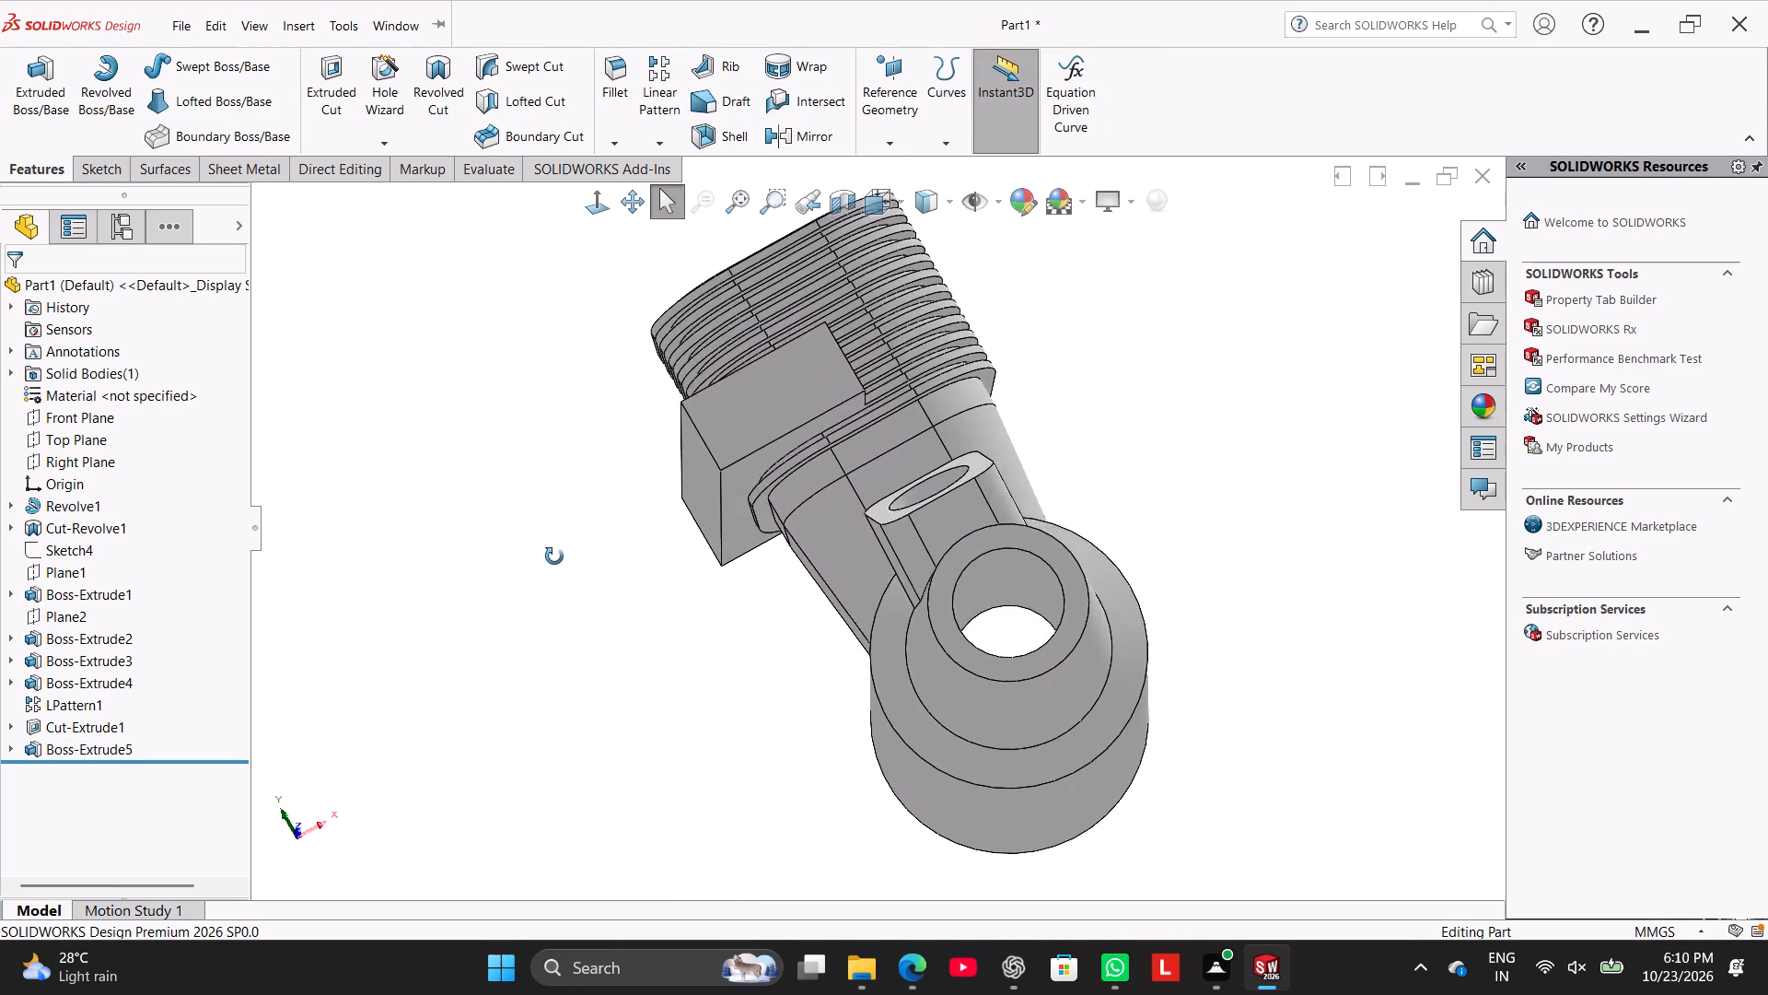
middle_drag(554, 556, 599, 635)
middle_drag(602, 652, 620, 605)
right_drag(529, 650, 646, 538)
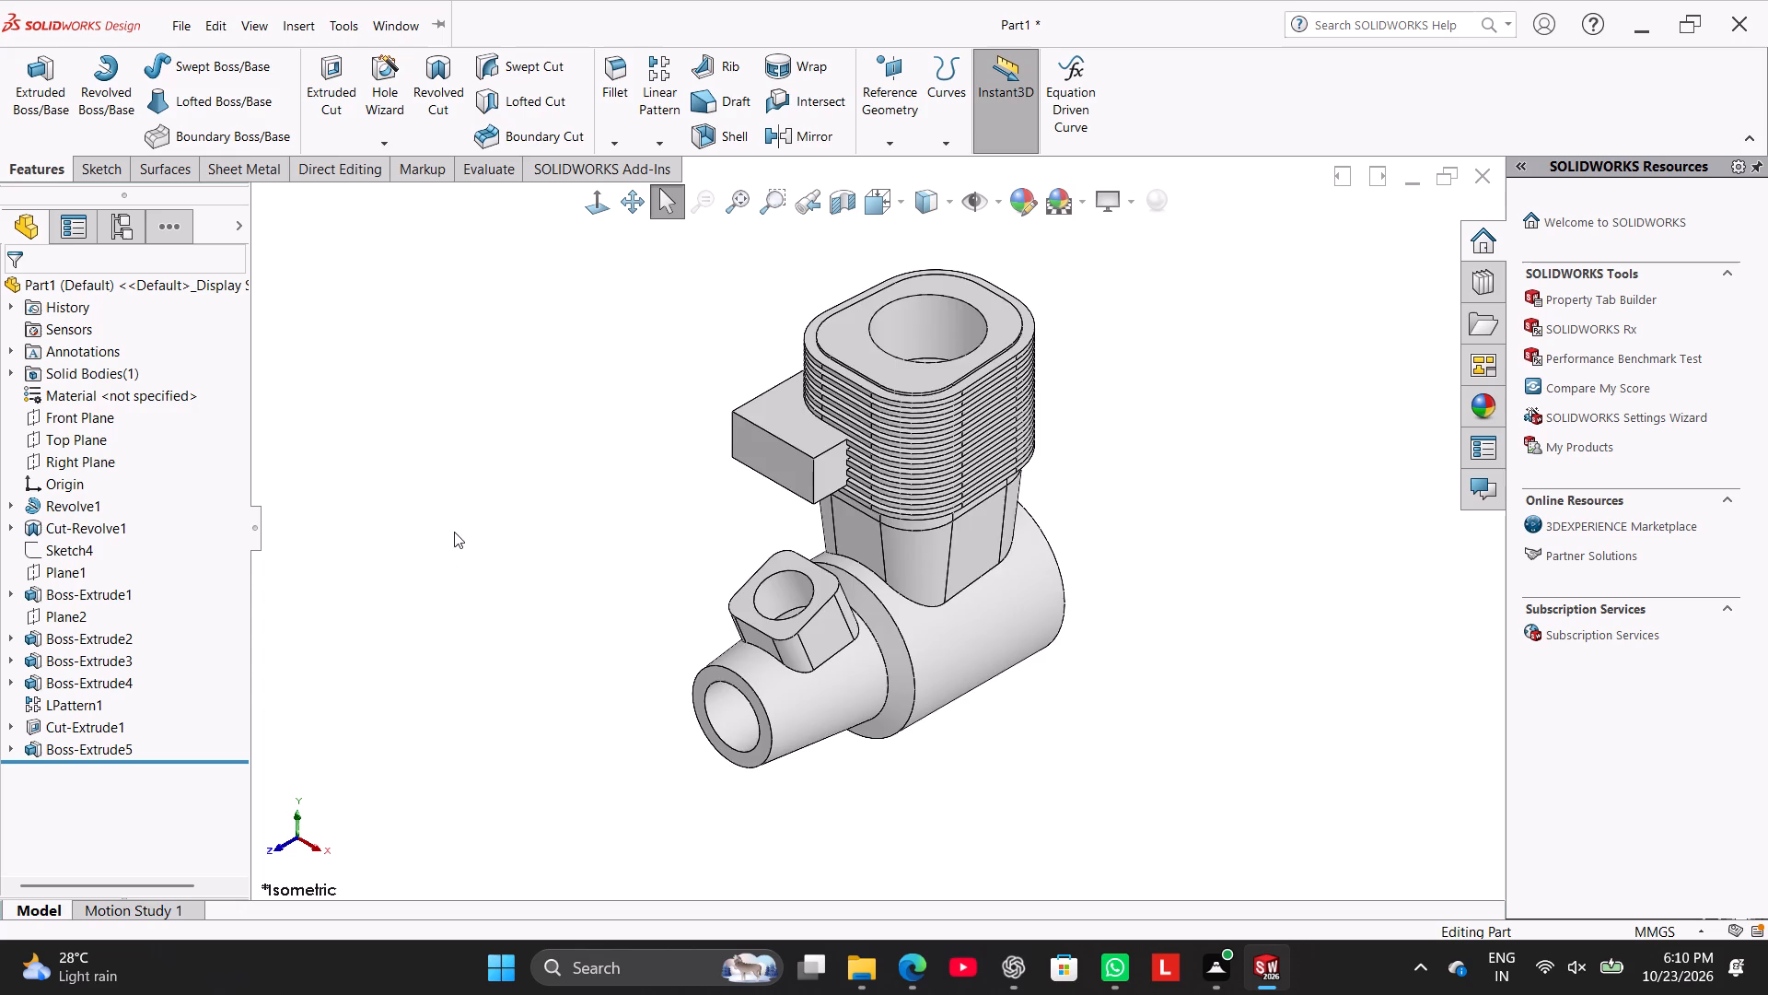
middle_drag(460, 537, 513, 801)
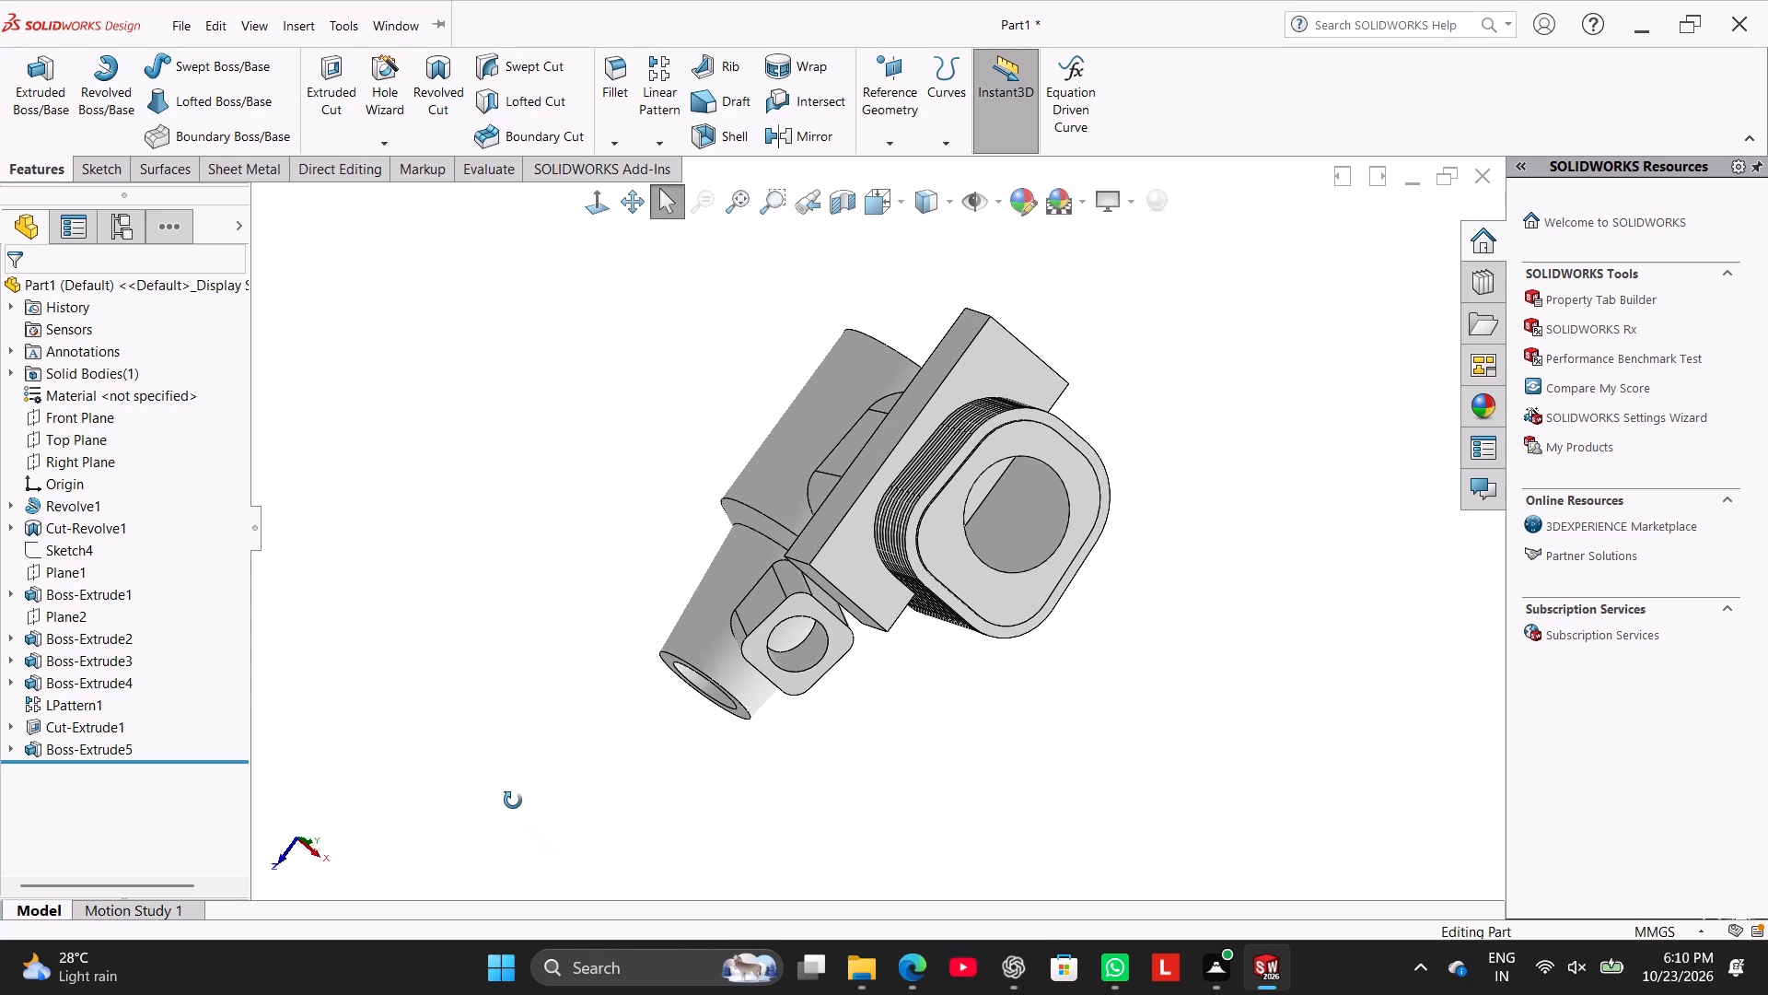
middle_drag(513, 801, 500, 792)
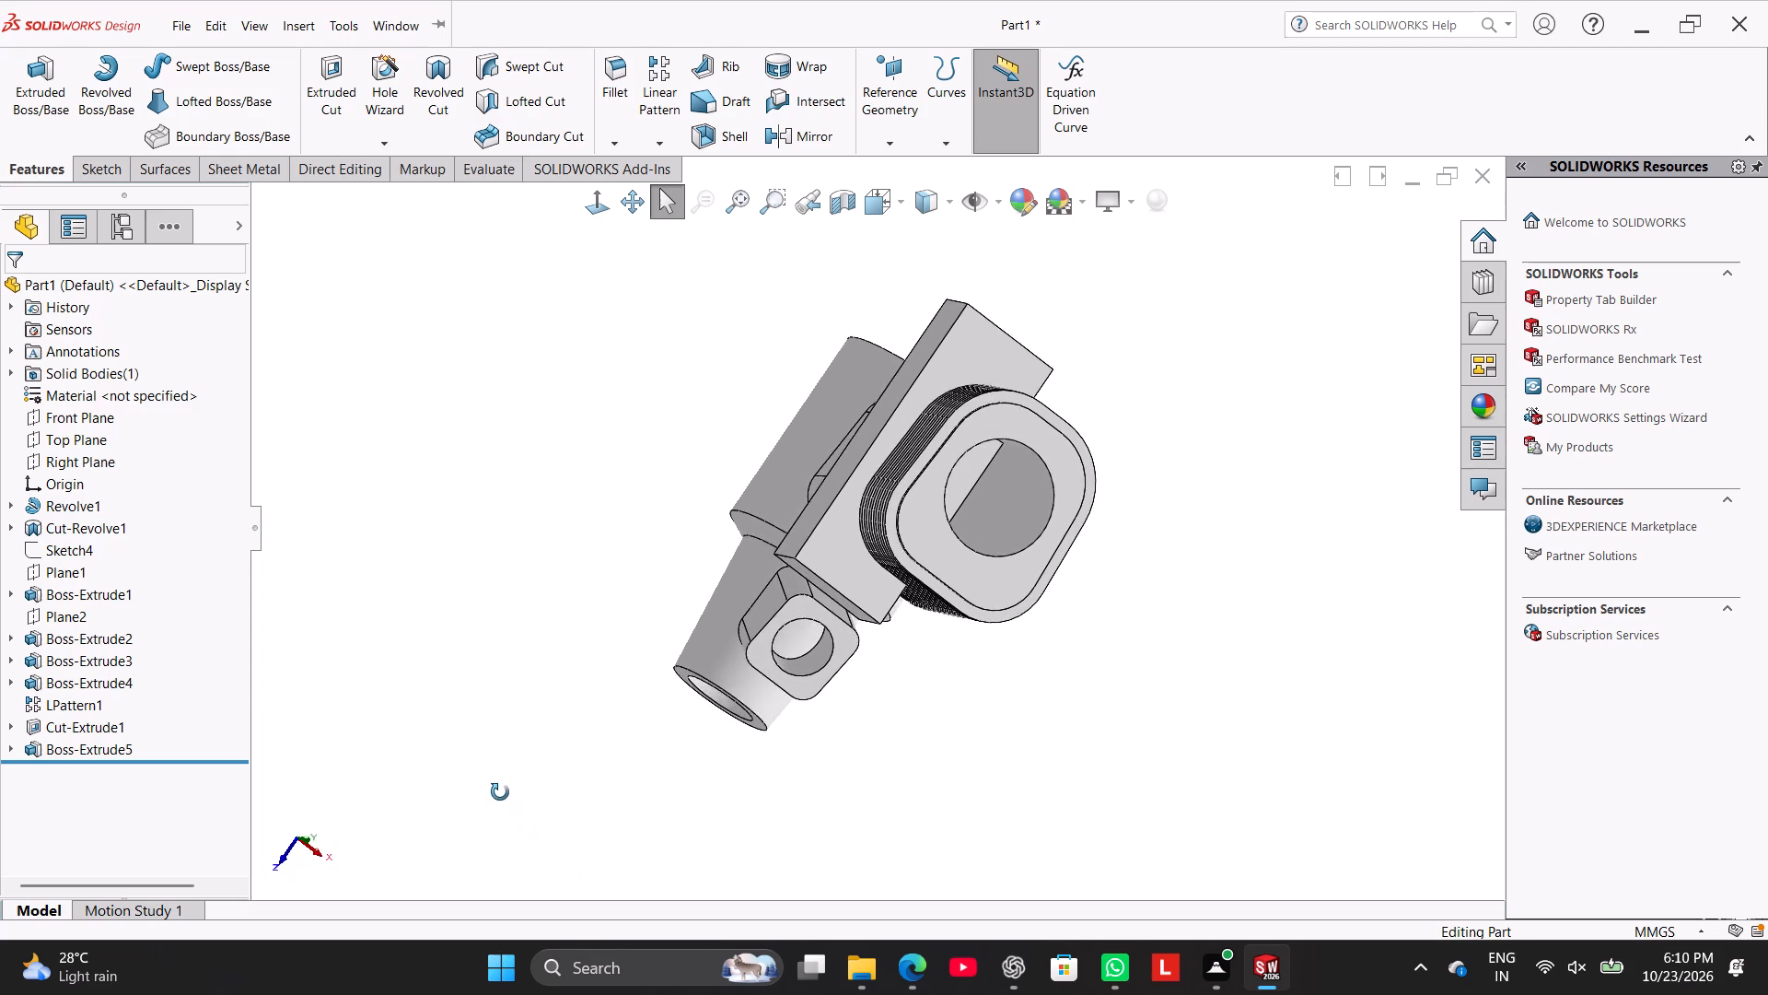
middle_drag(500, 792, 499, 789)
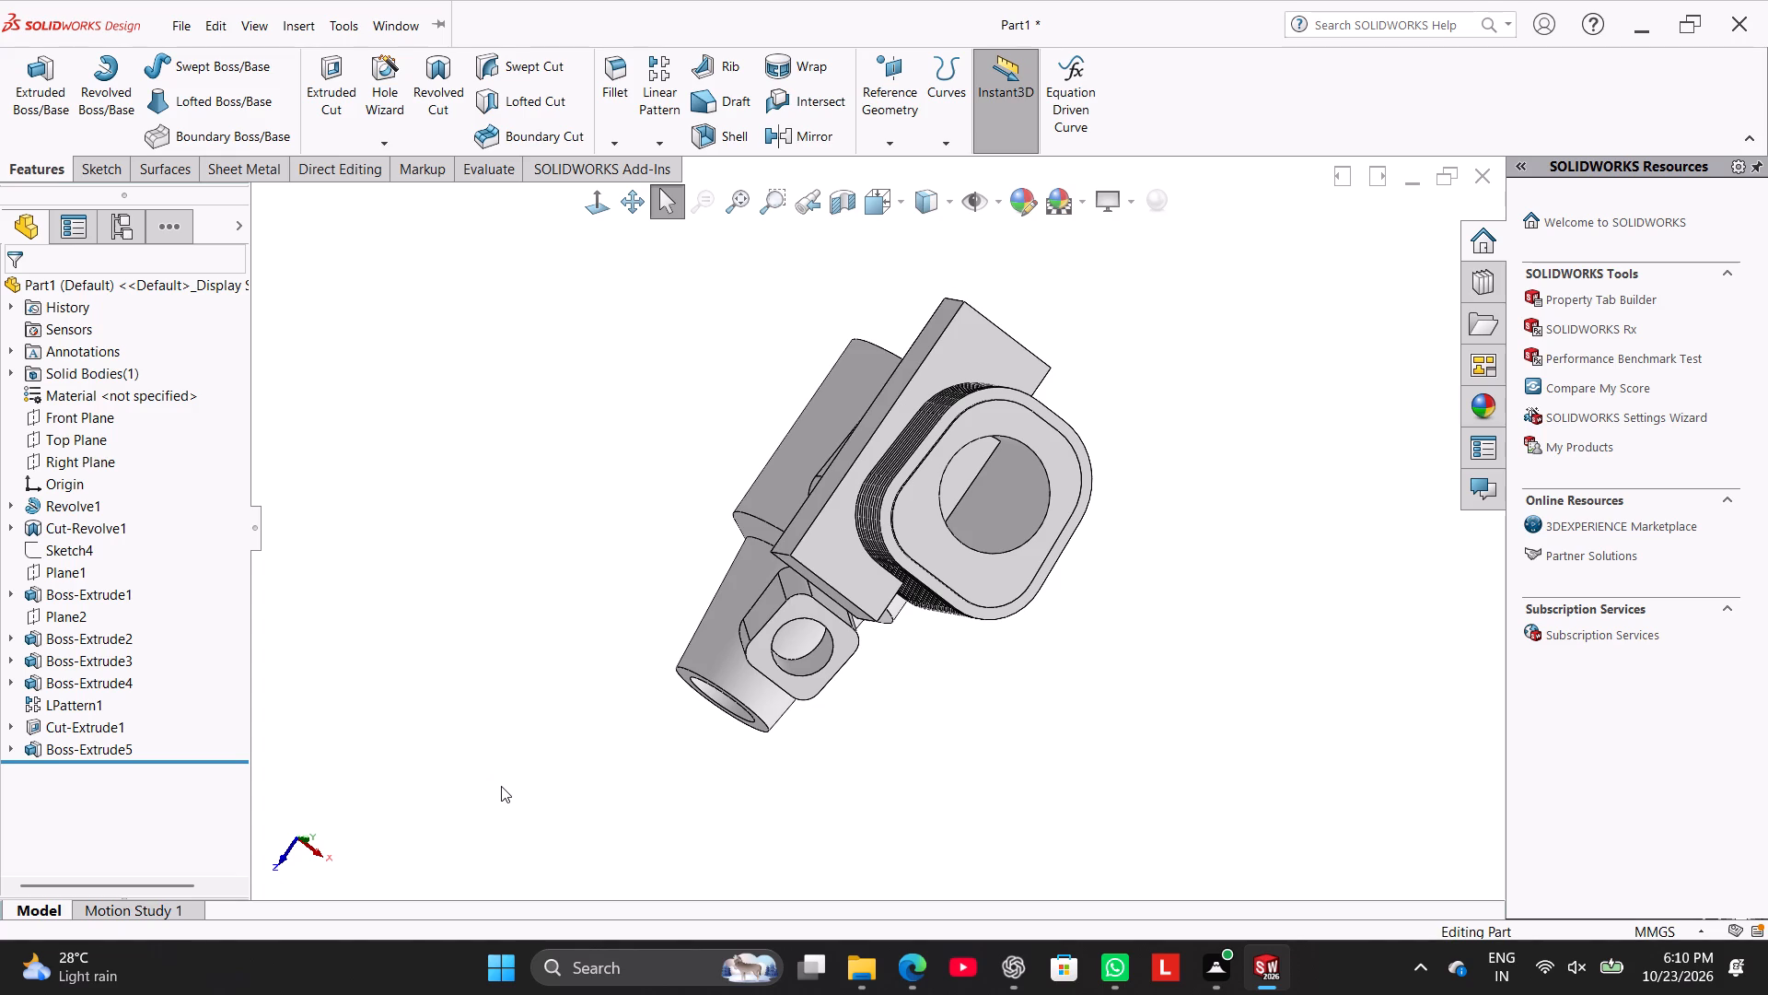
middle_drag(519, 666, 501, 632)
right_drag(500, 626, 777, 408)
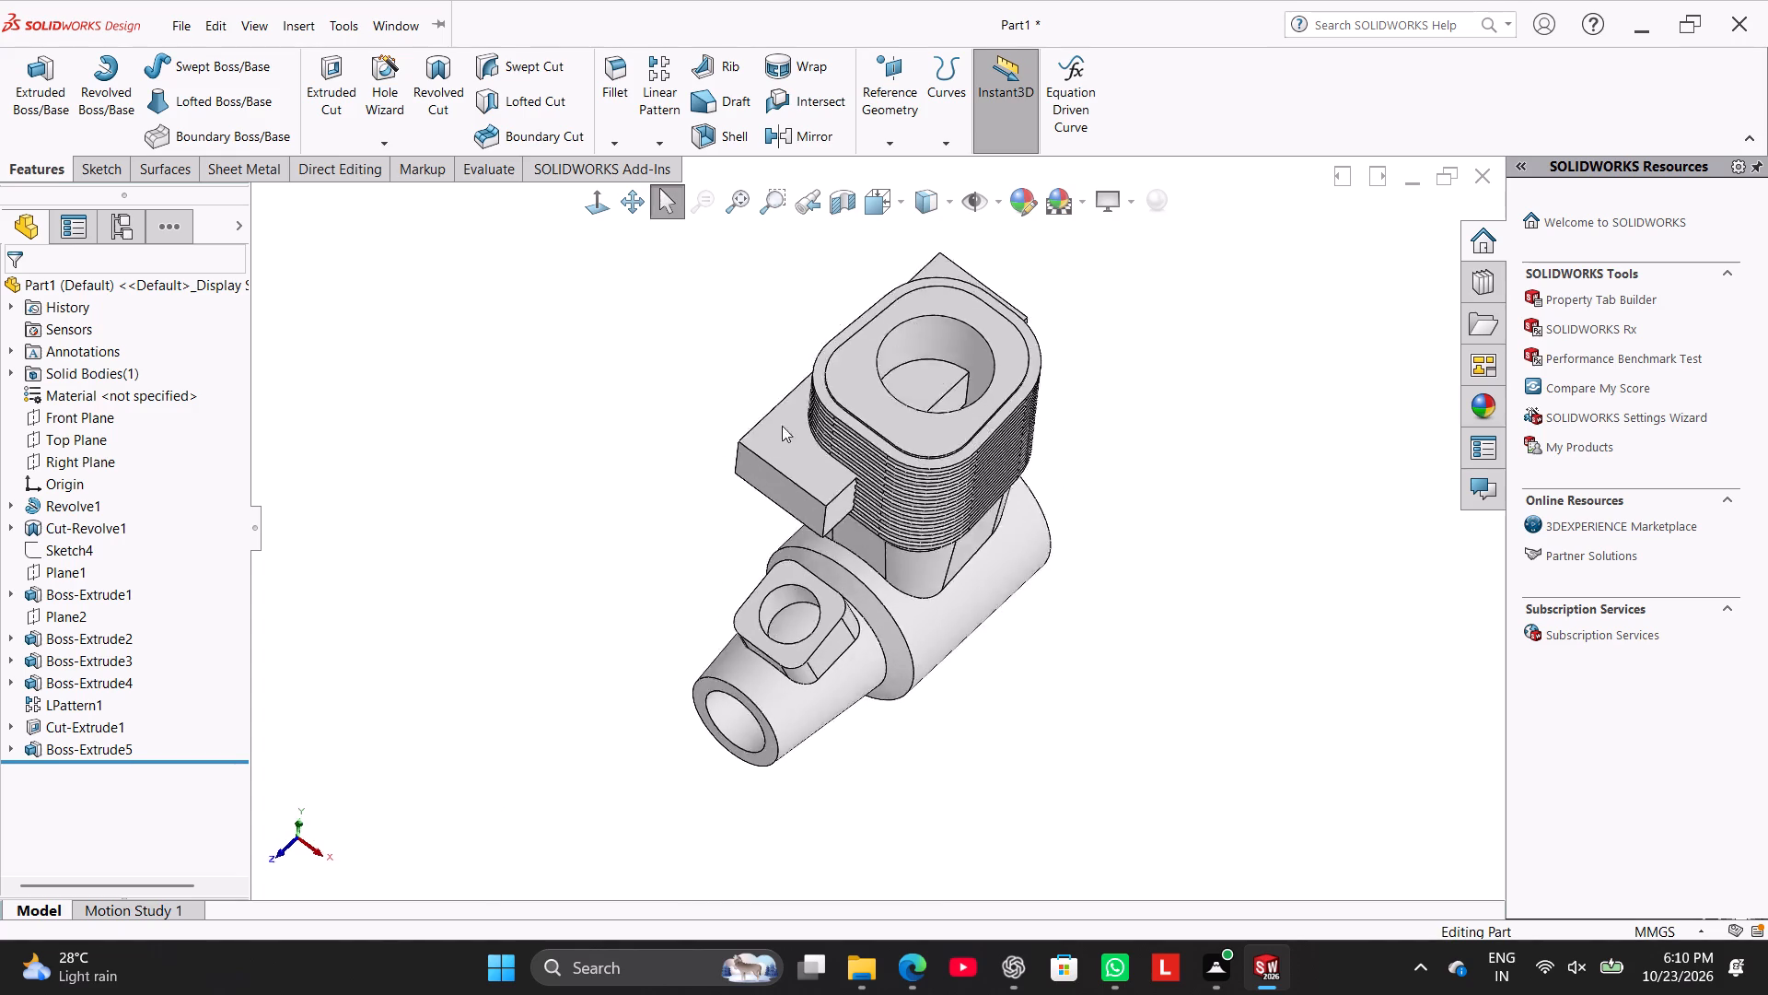
Apply a full round fillet to the block's end nearest the inclined boss, with the end face as centre between its two long side faces.
click(611, 89)
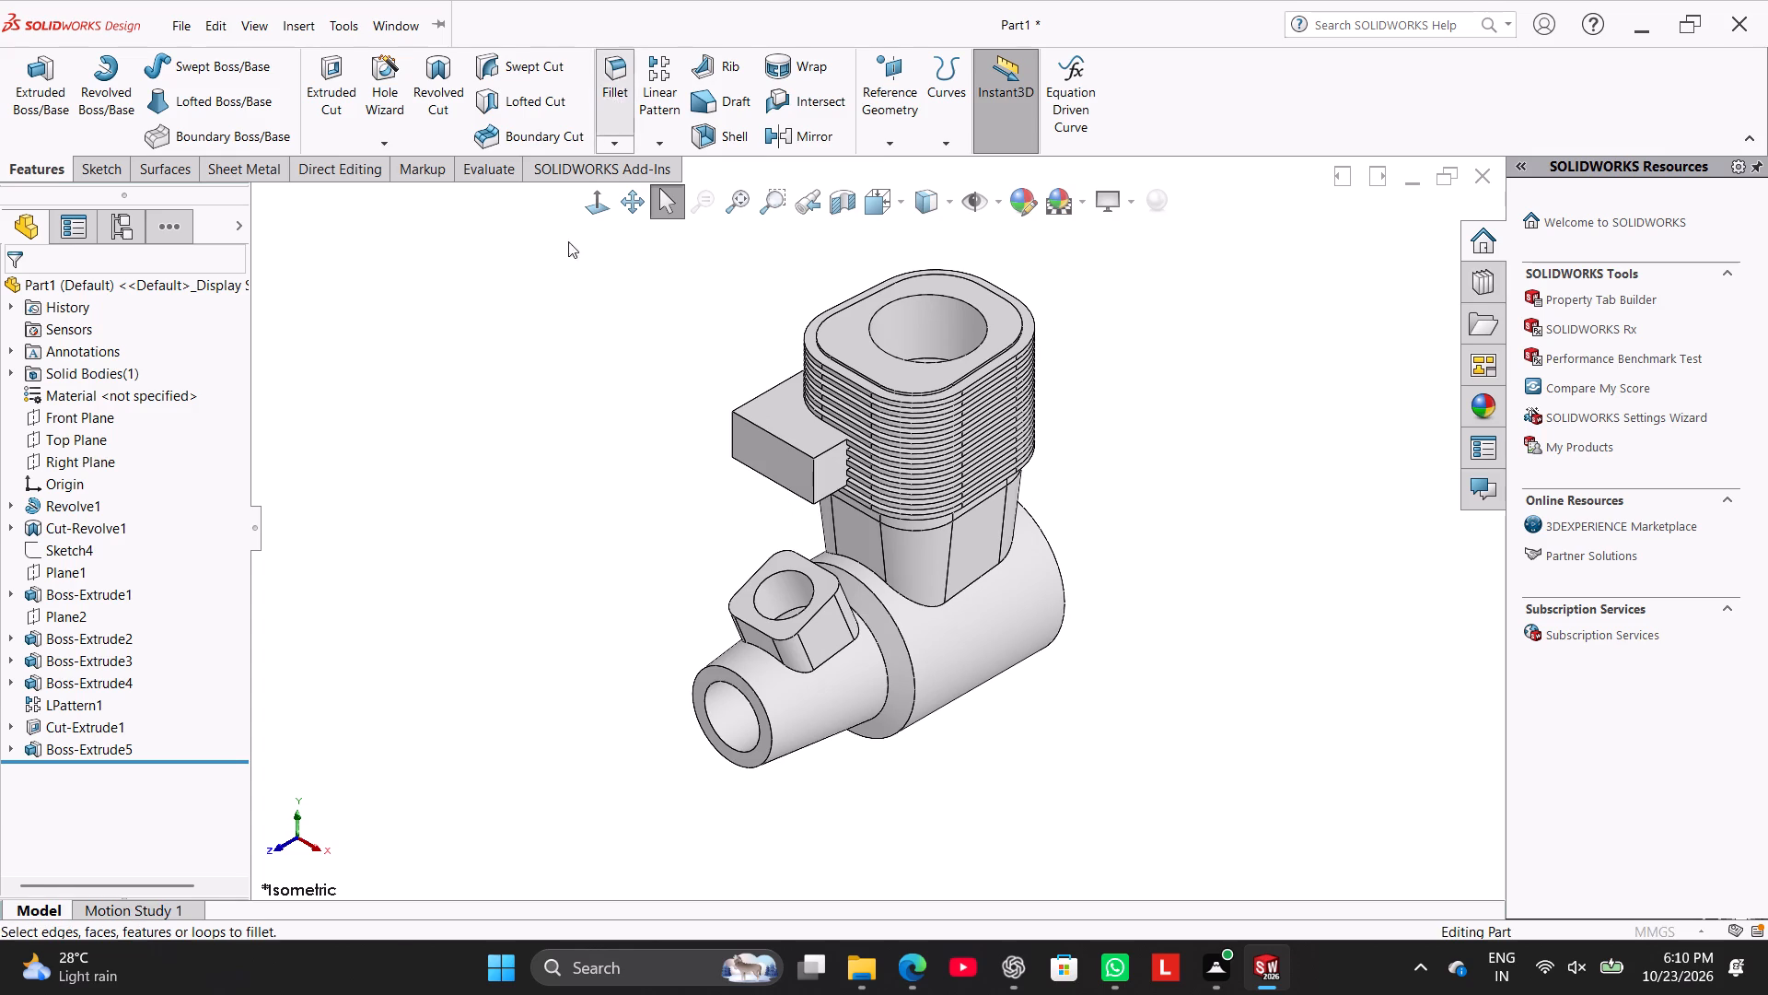
click(153, 380)
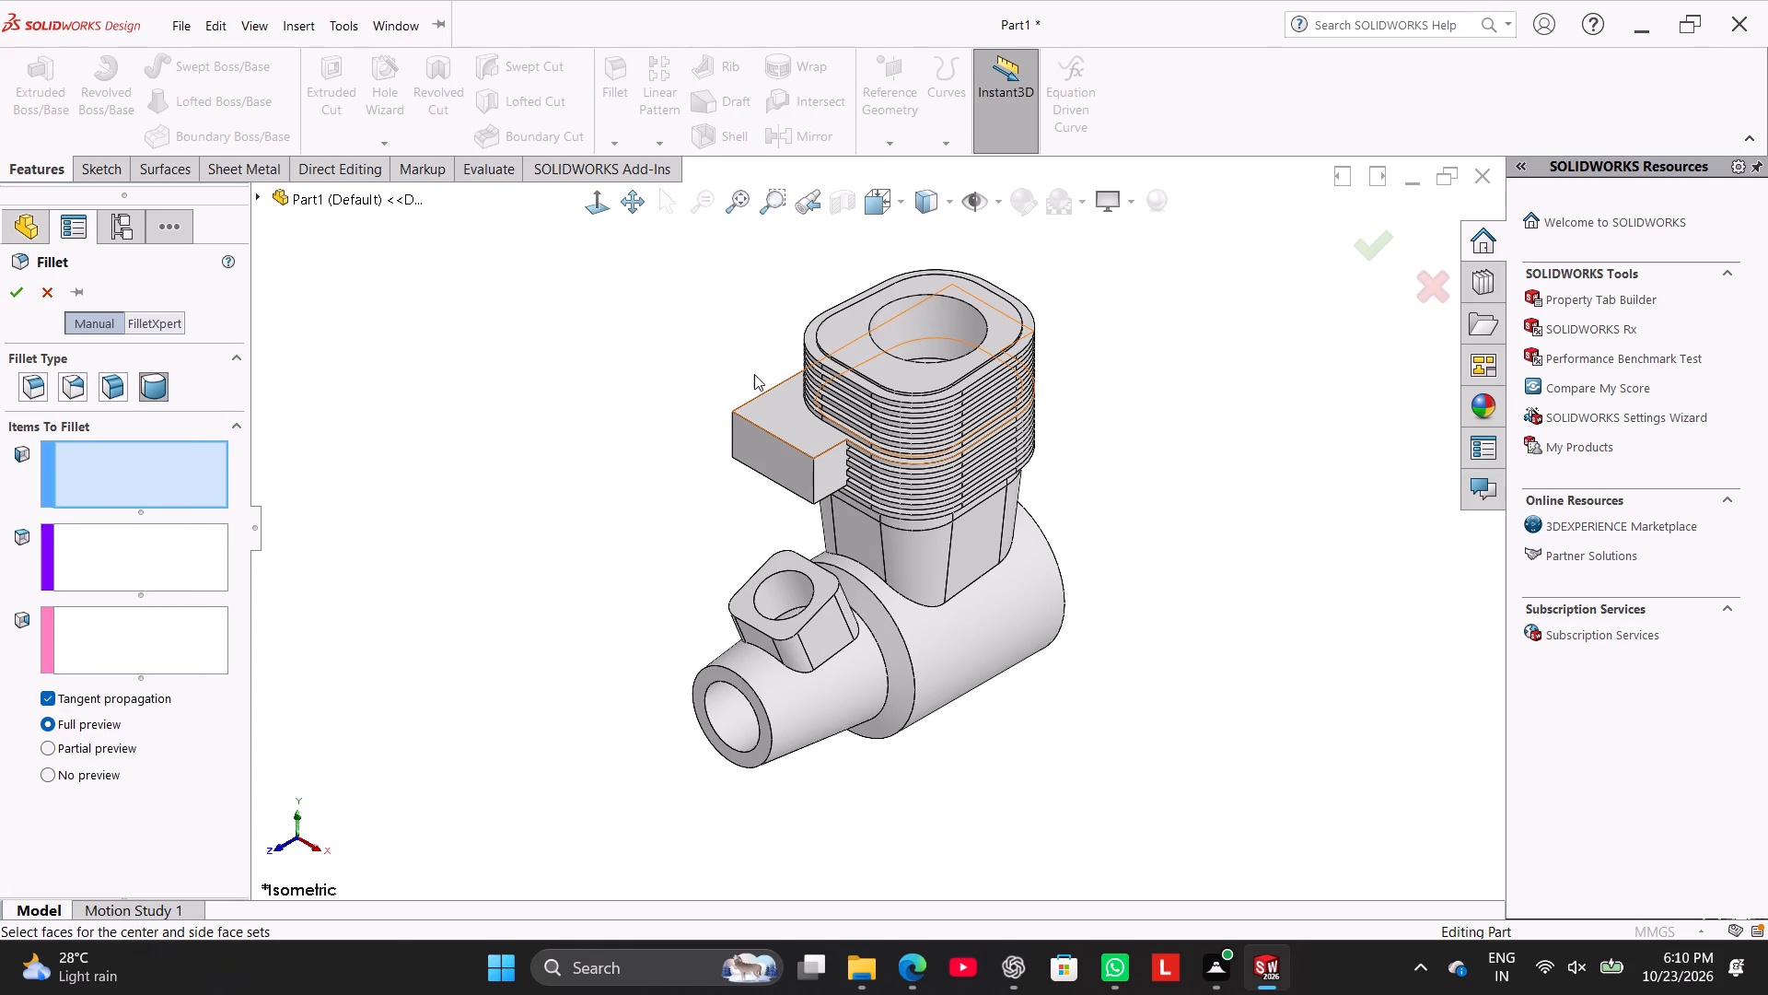
click(827, 471)
drag(165, 558, 180, 561)
click(762, 450)
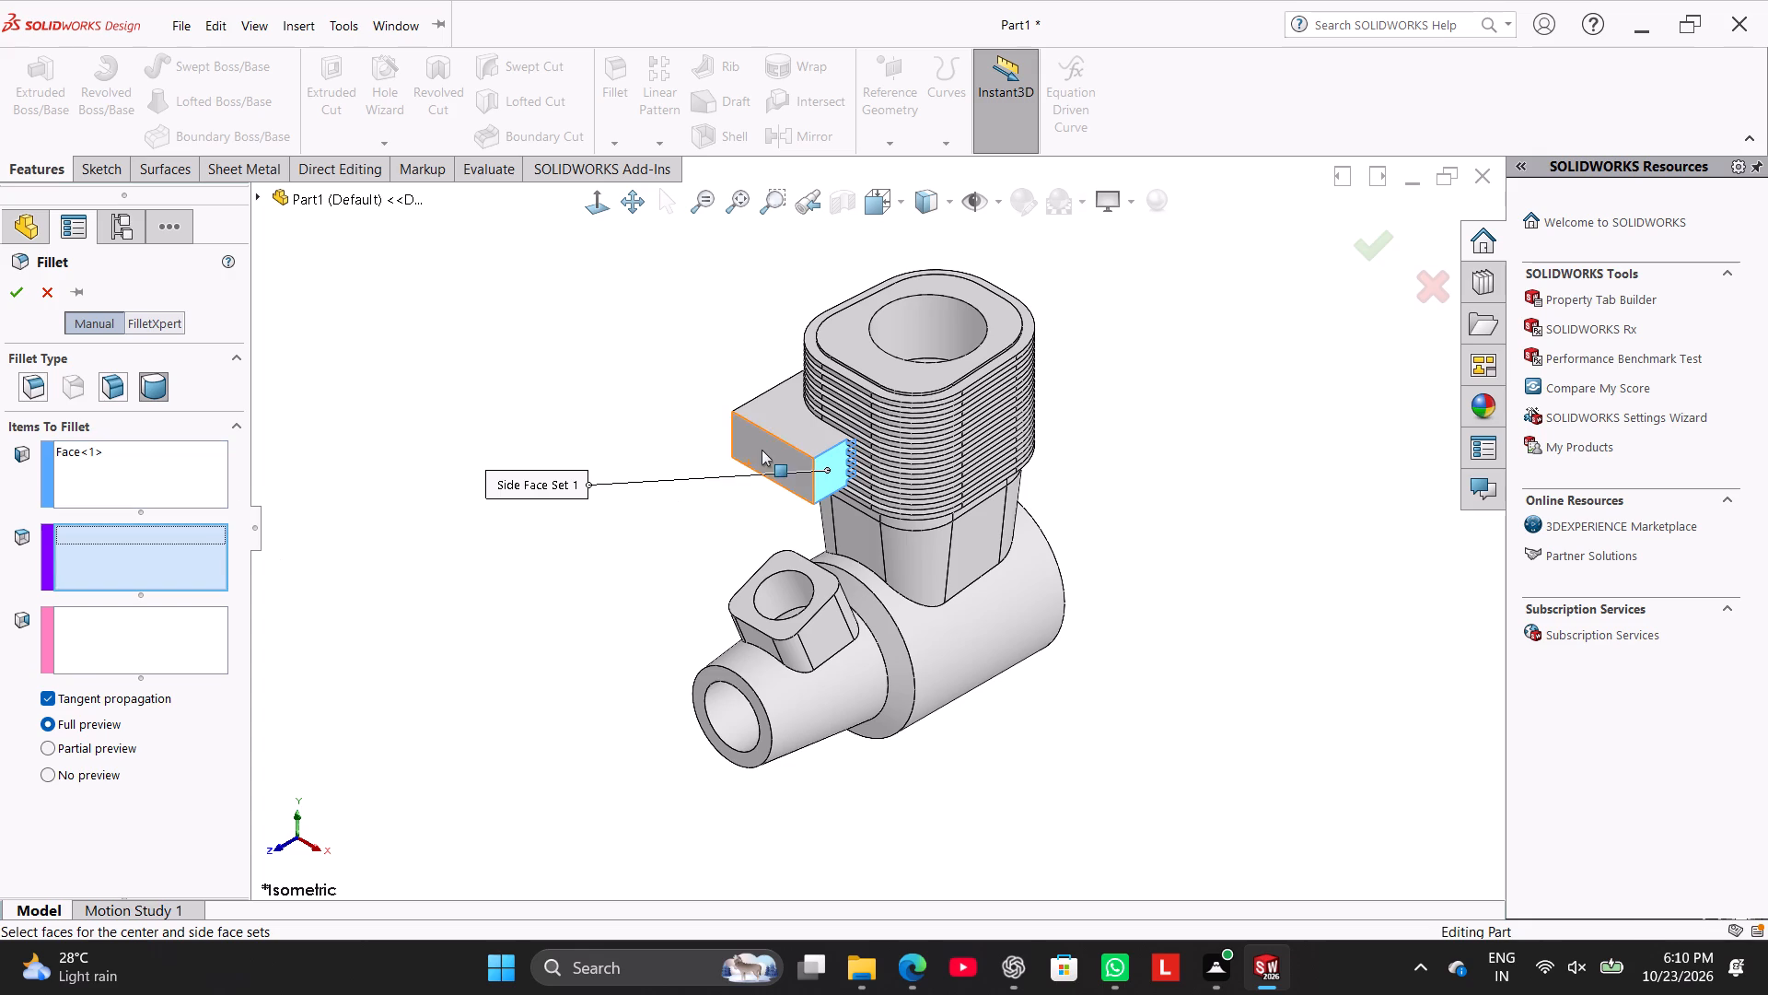
click(181, 662)
middle_drag(477, 372, 656, 562)
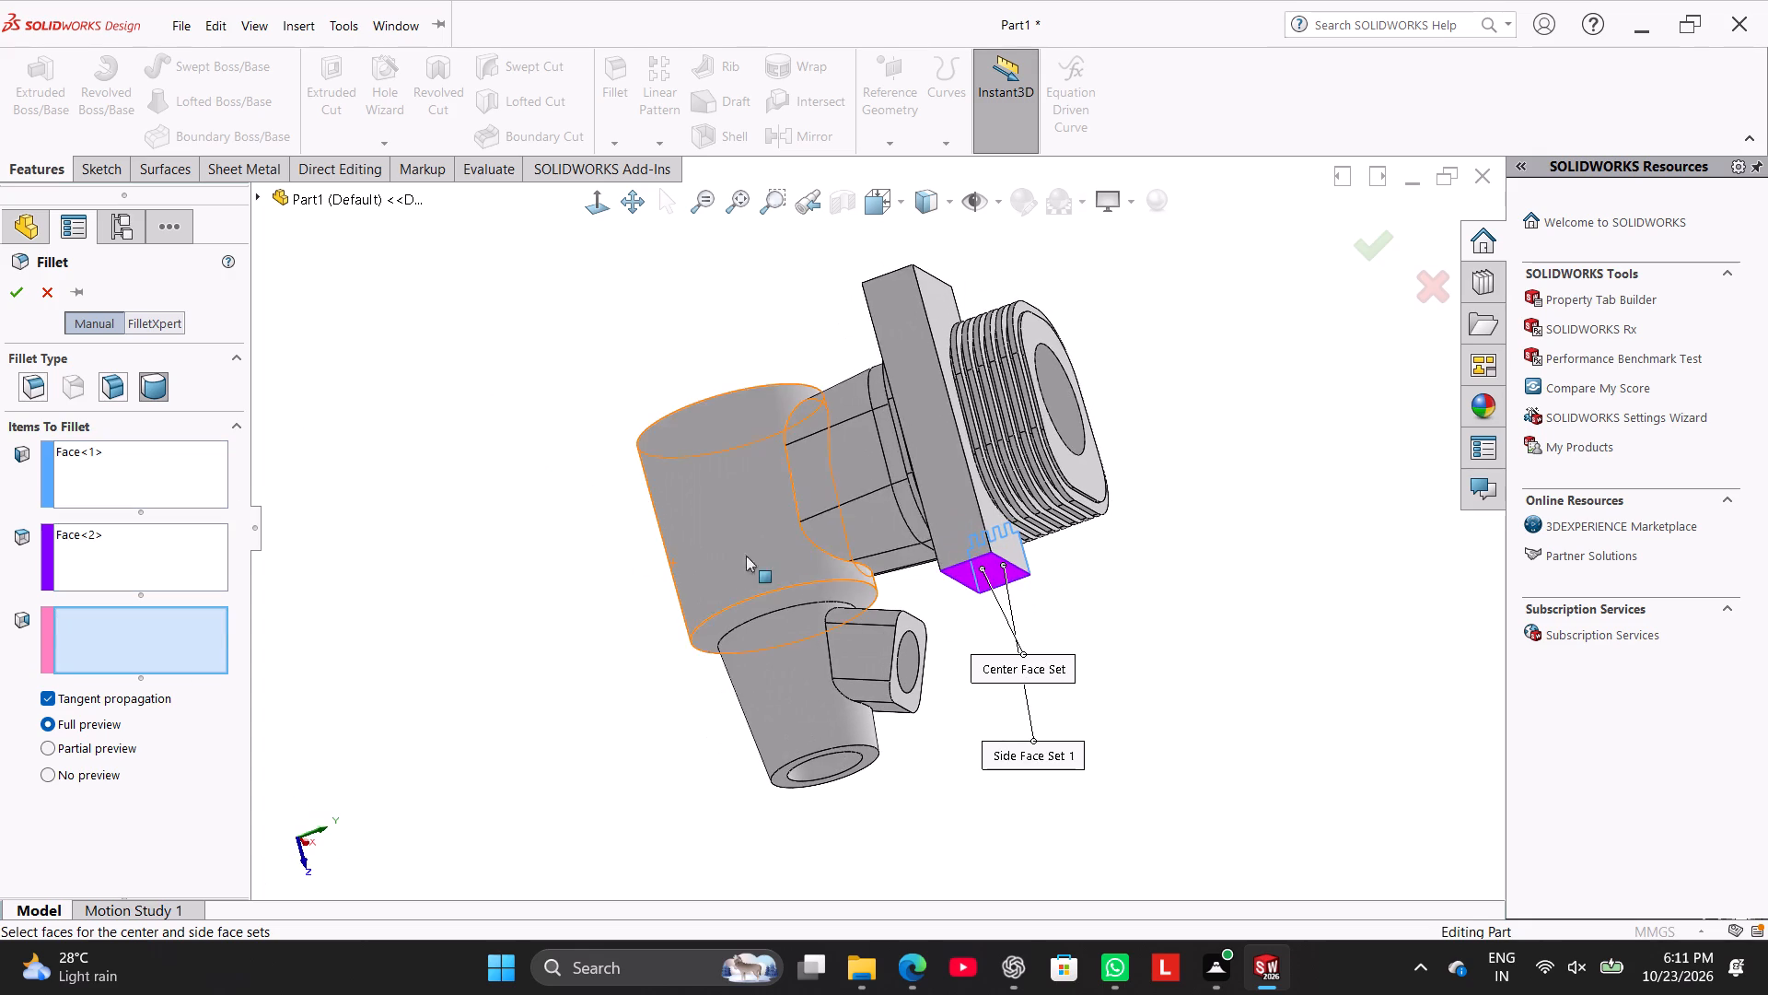
click(943, 496)
middle_drag(479, 374, 189, 500)
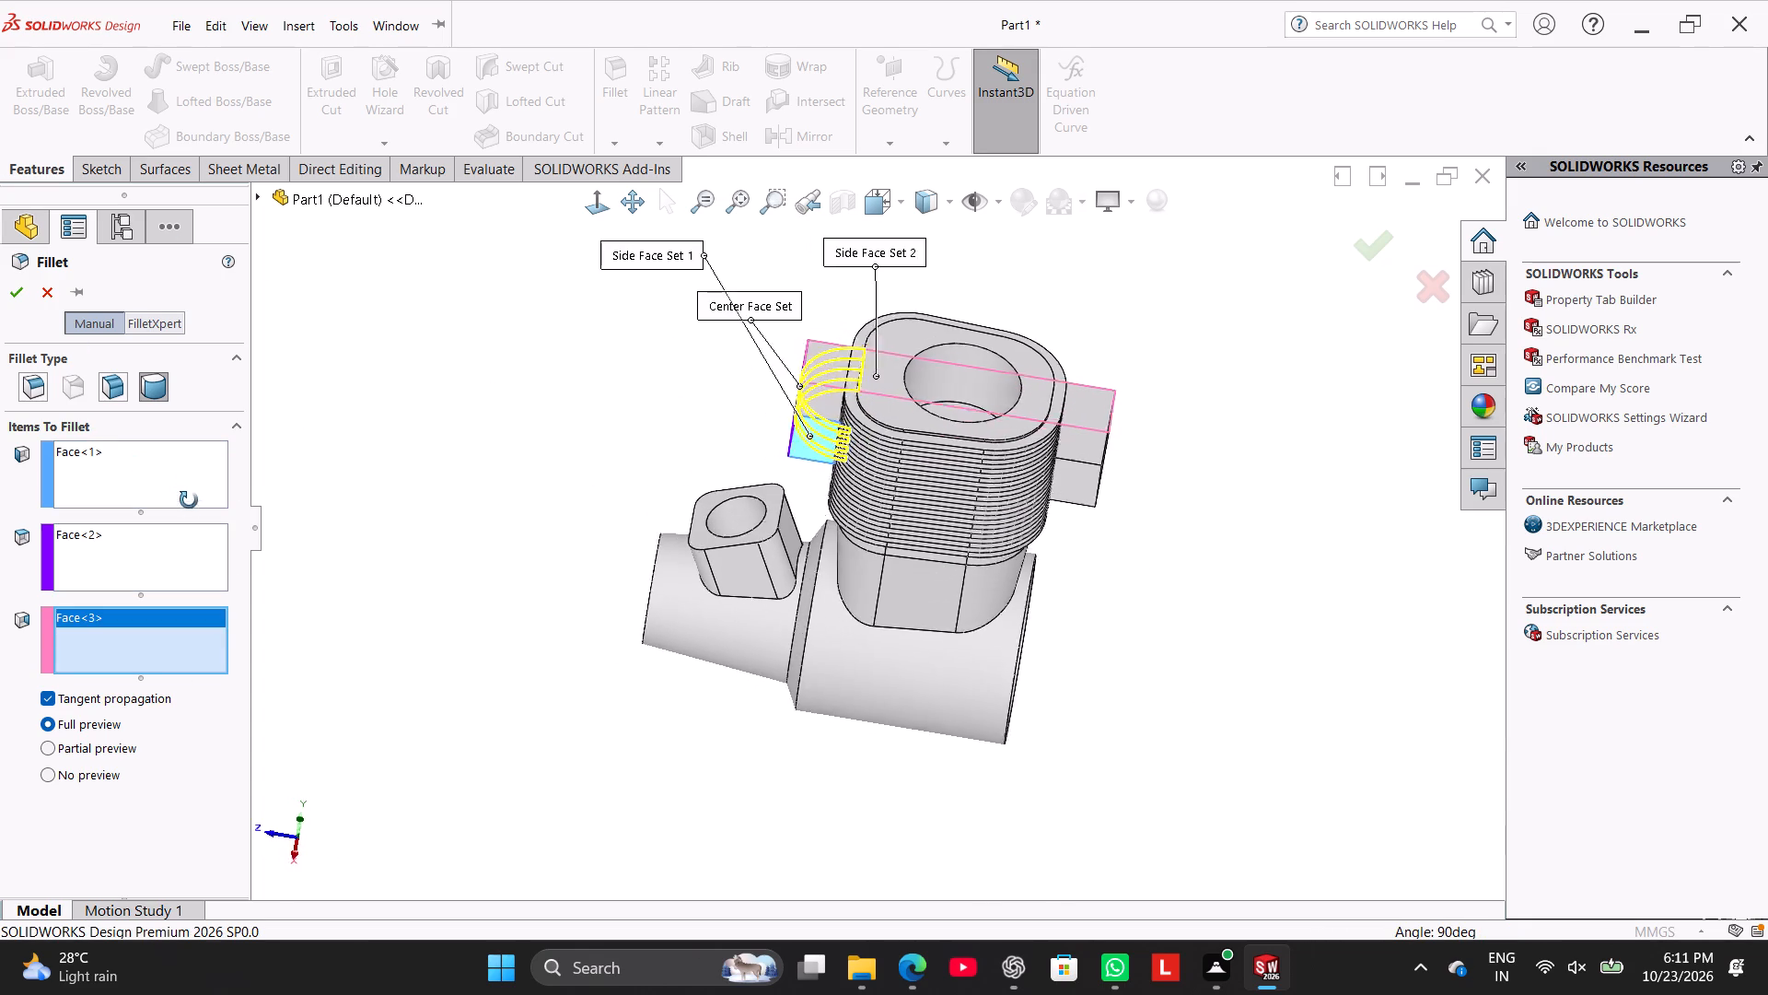
middle_drag(189, 500, 195, 509)
click(17, 287)
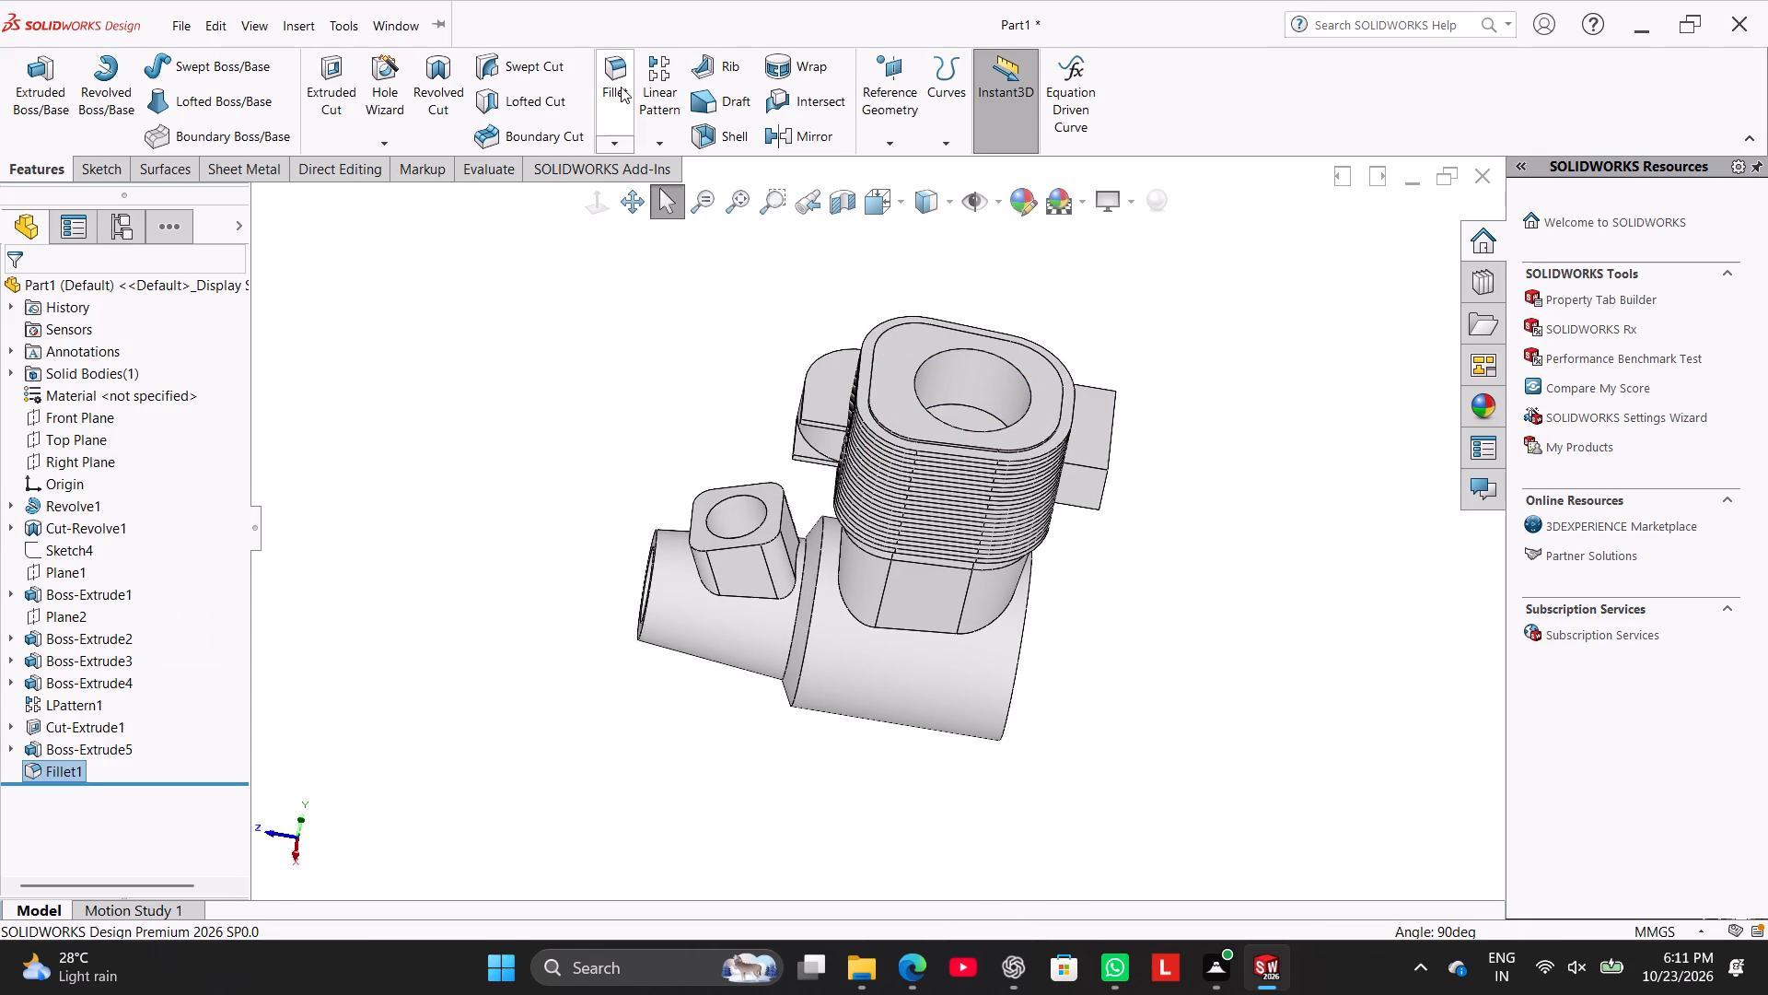
Apply a full round fillet to the block's other end, with the end face as centre between its two long side faces.
click(619, 87)
middle_drag(390, 481, 325, 464)
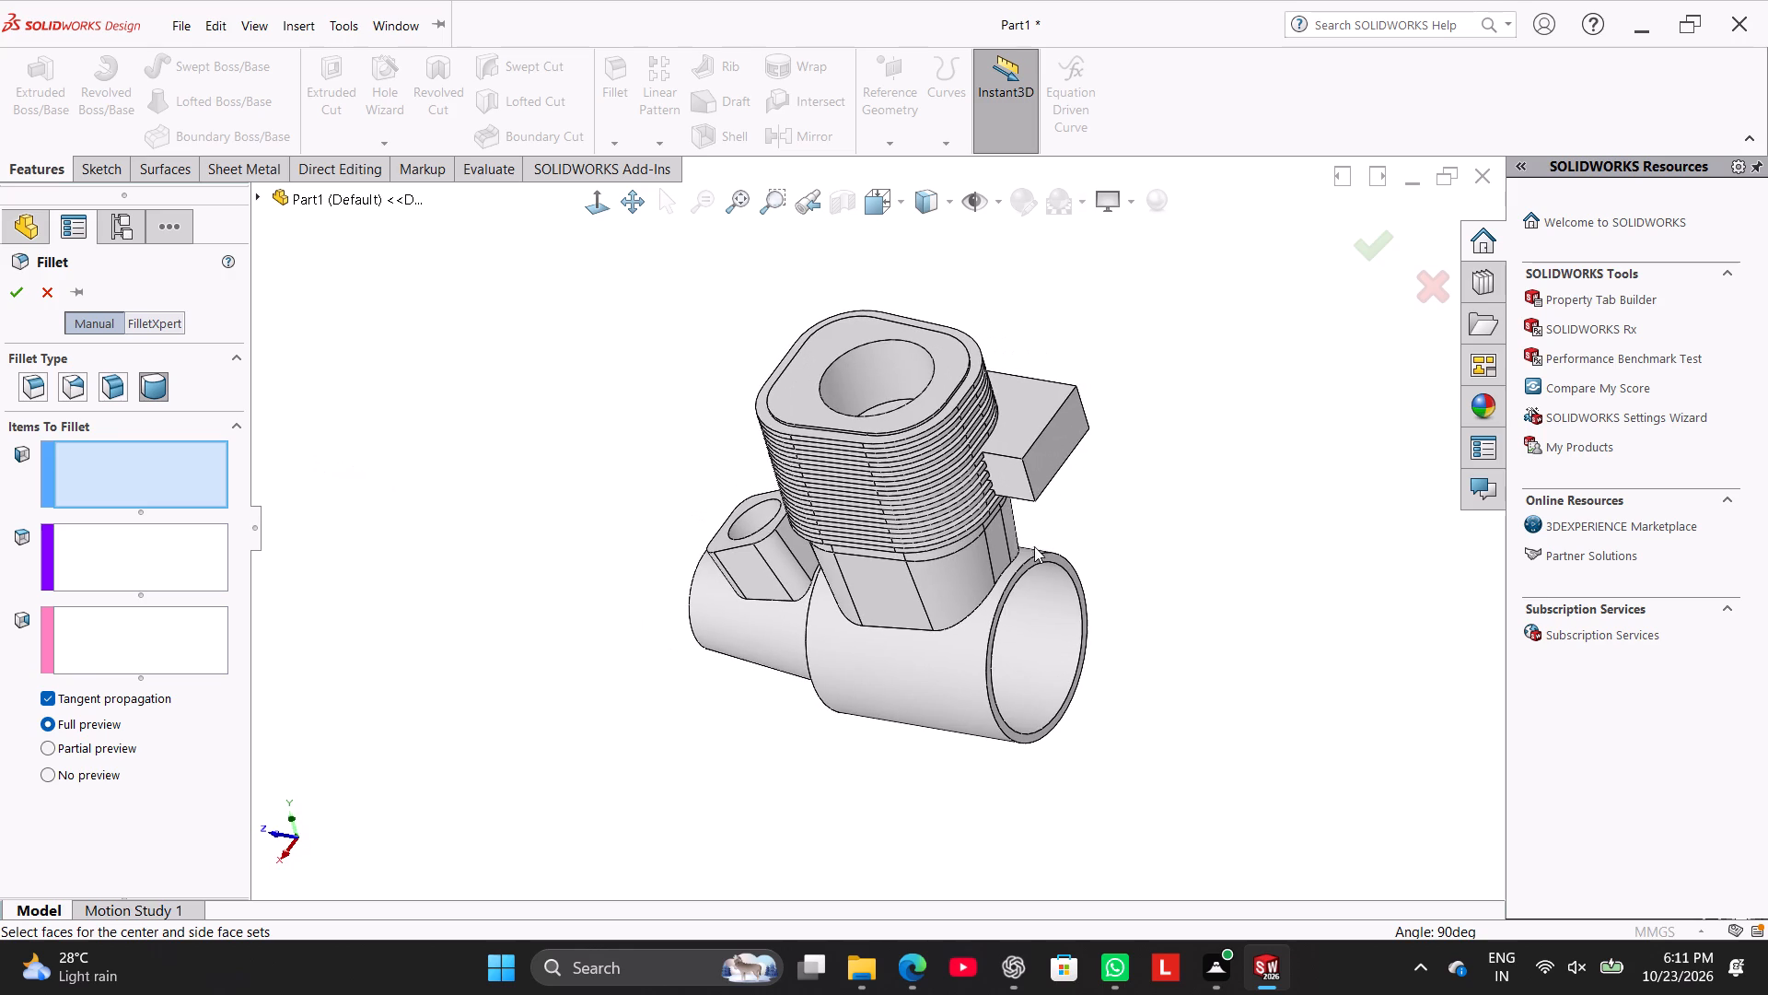
click(1013, 490)
click(177, 549)
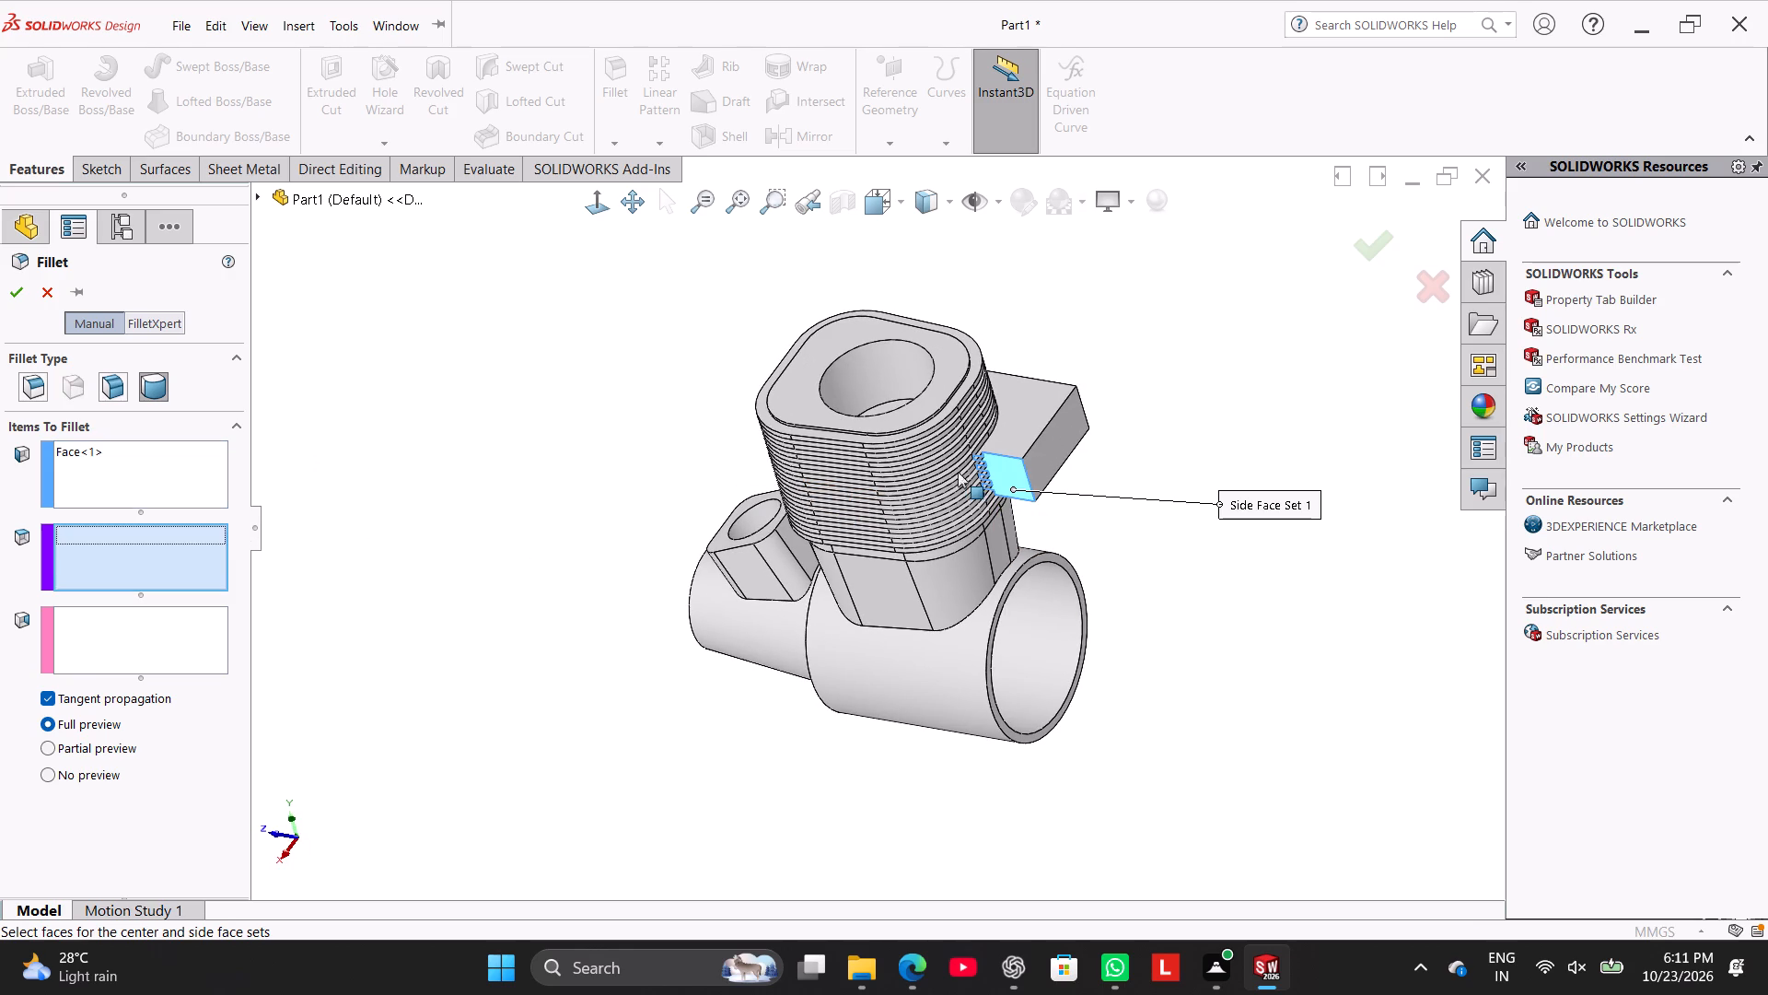
click(1046, 461)
drag(185, 629, 196, 629)
middle_drag(1140, 300, 1082, 462)
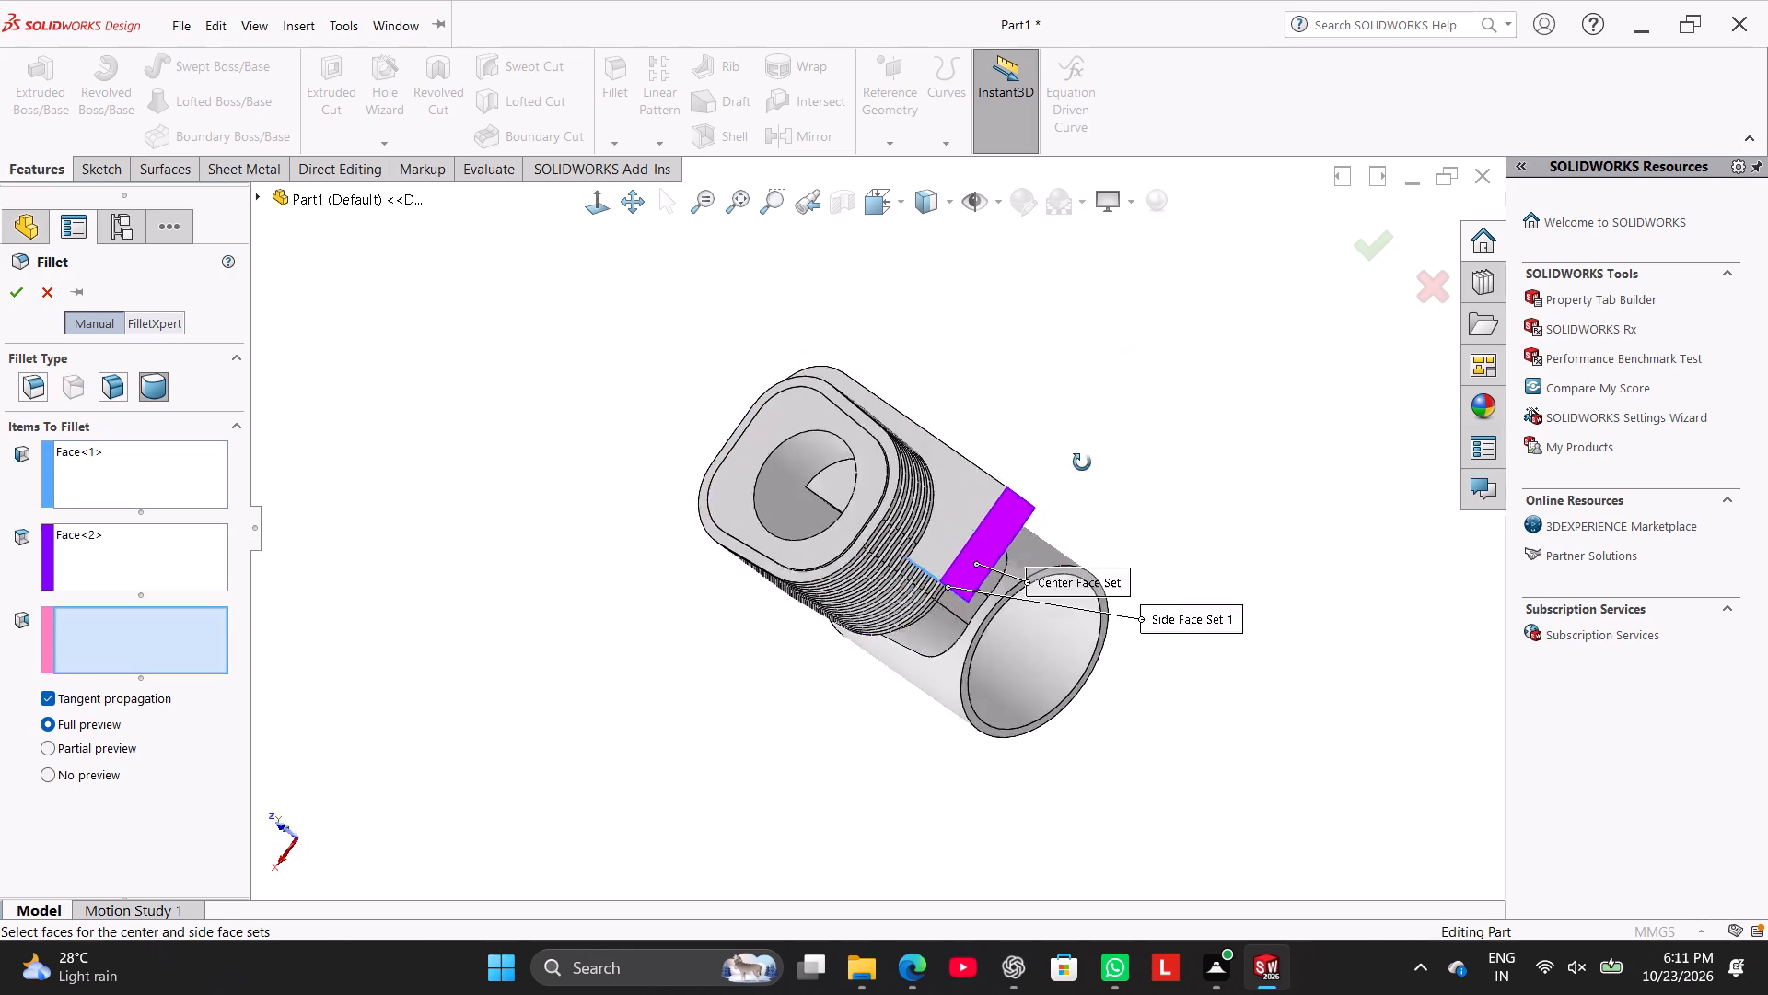
middle_drag(1082, 462, 1048, 521)
click(881, 540)
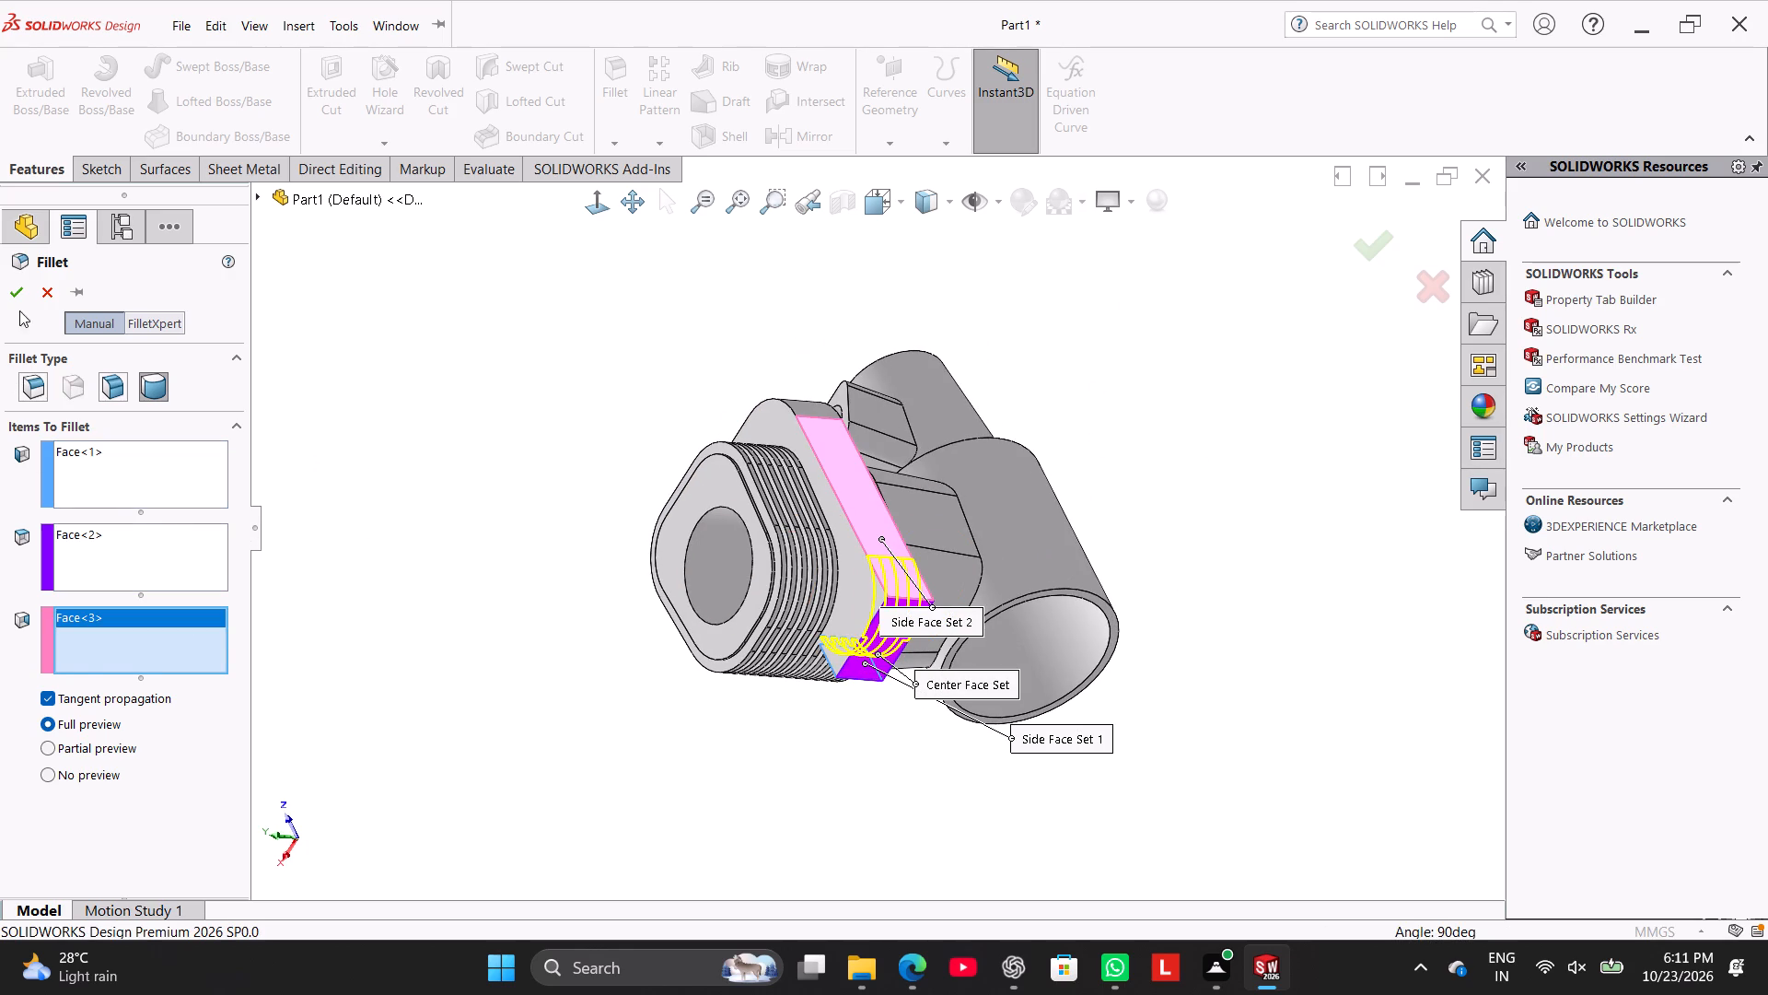
click(21, 298)
Examine the block's two rounded ends around the finned boss from several angles.
right_drag(357, 557, 623, 418)
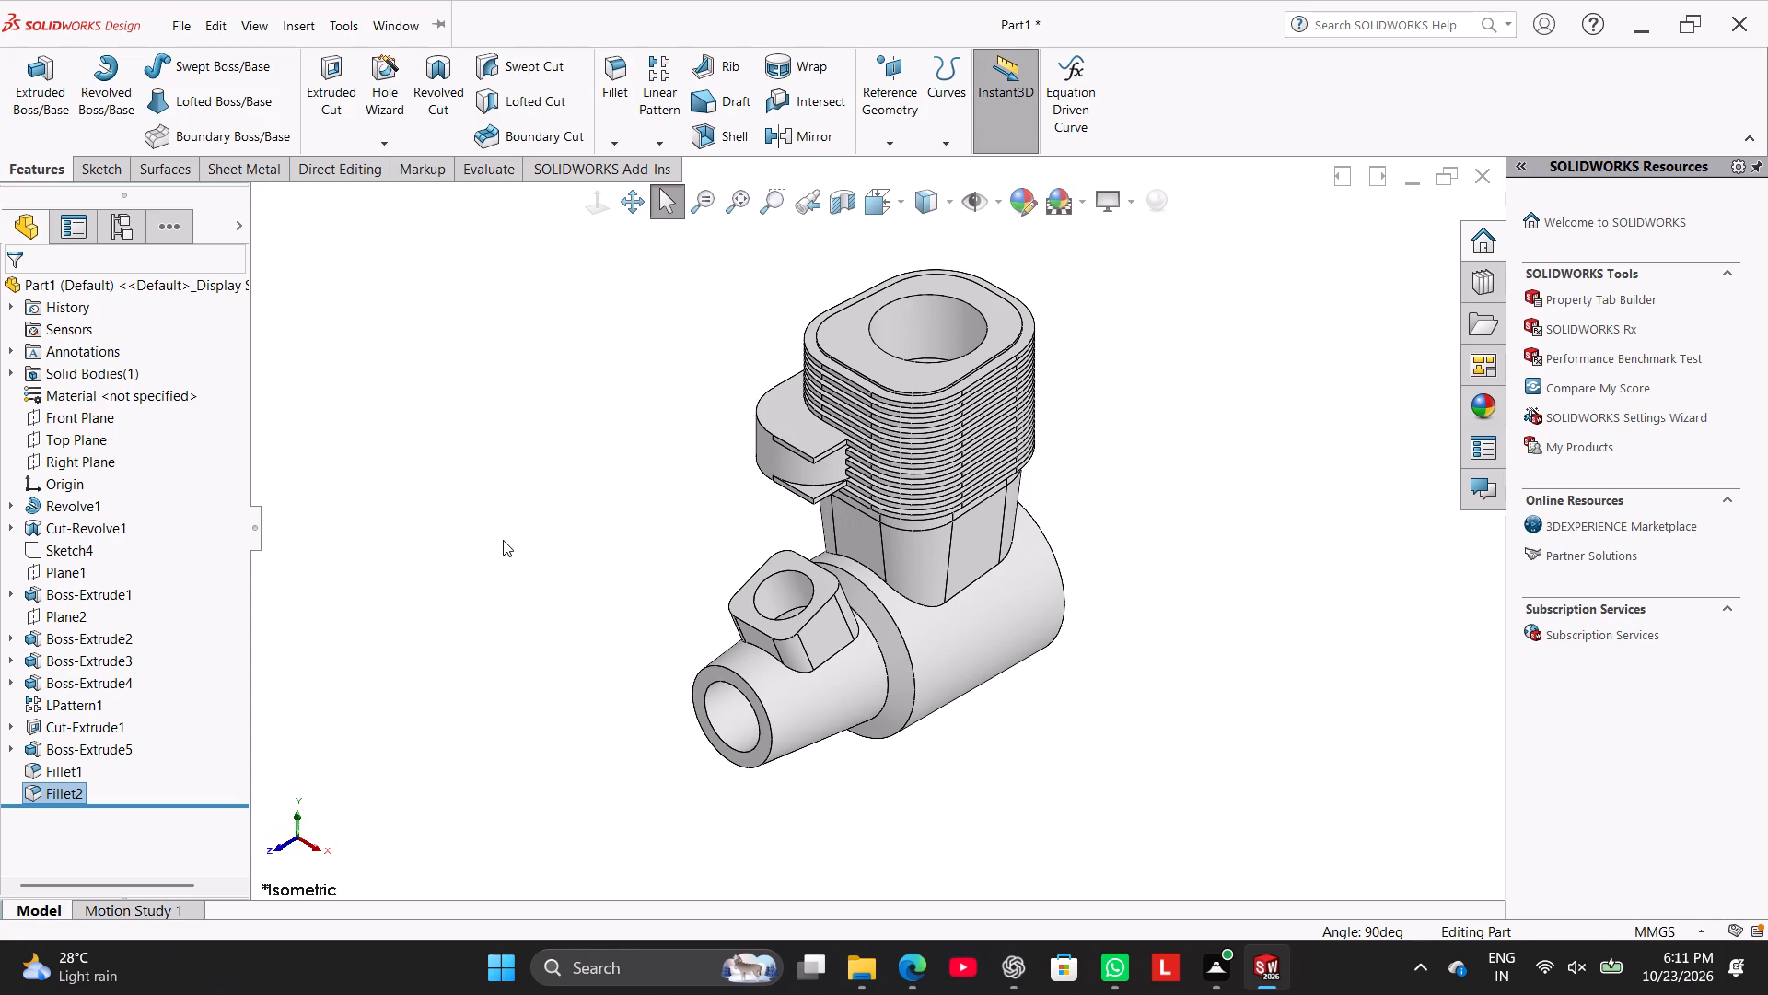
middle_drag(510, 528, 525, 388)
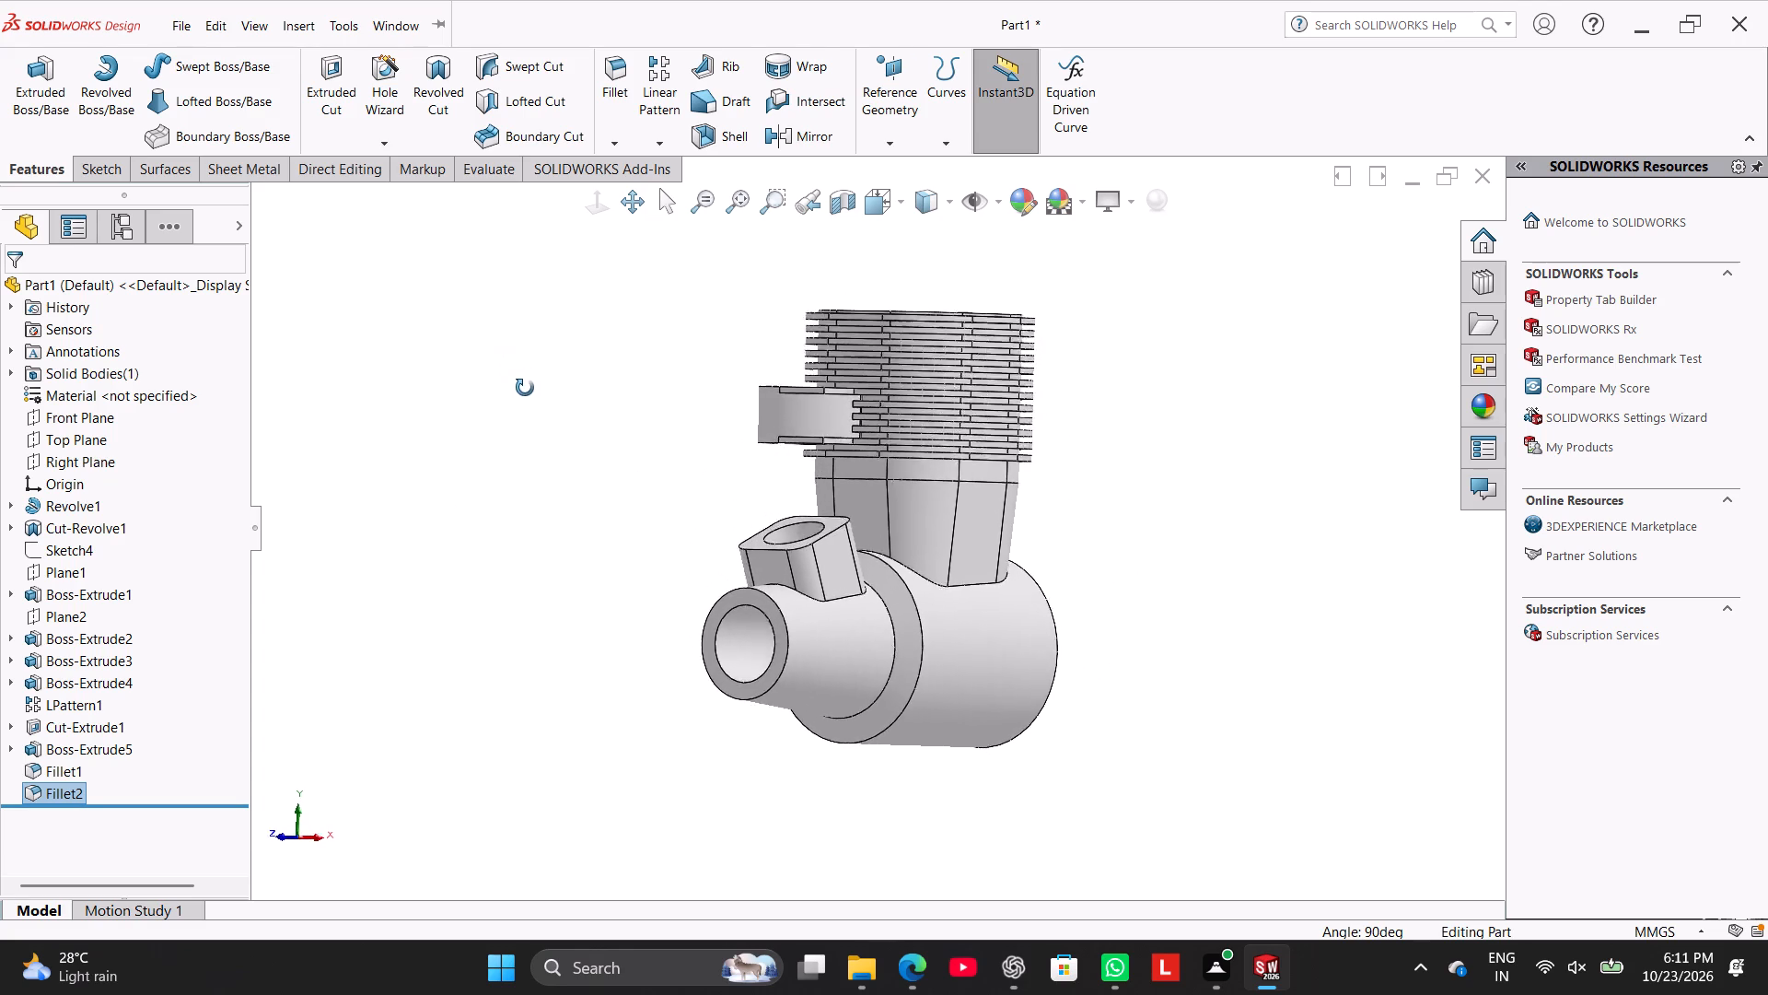
middle_drag(525, 388, 584, 413)
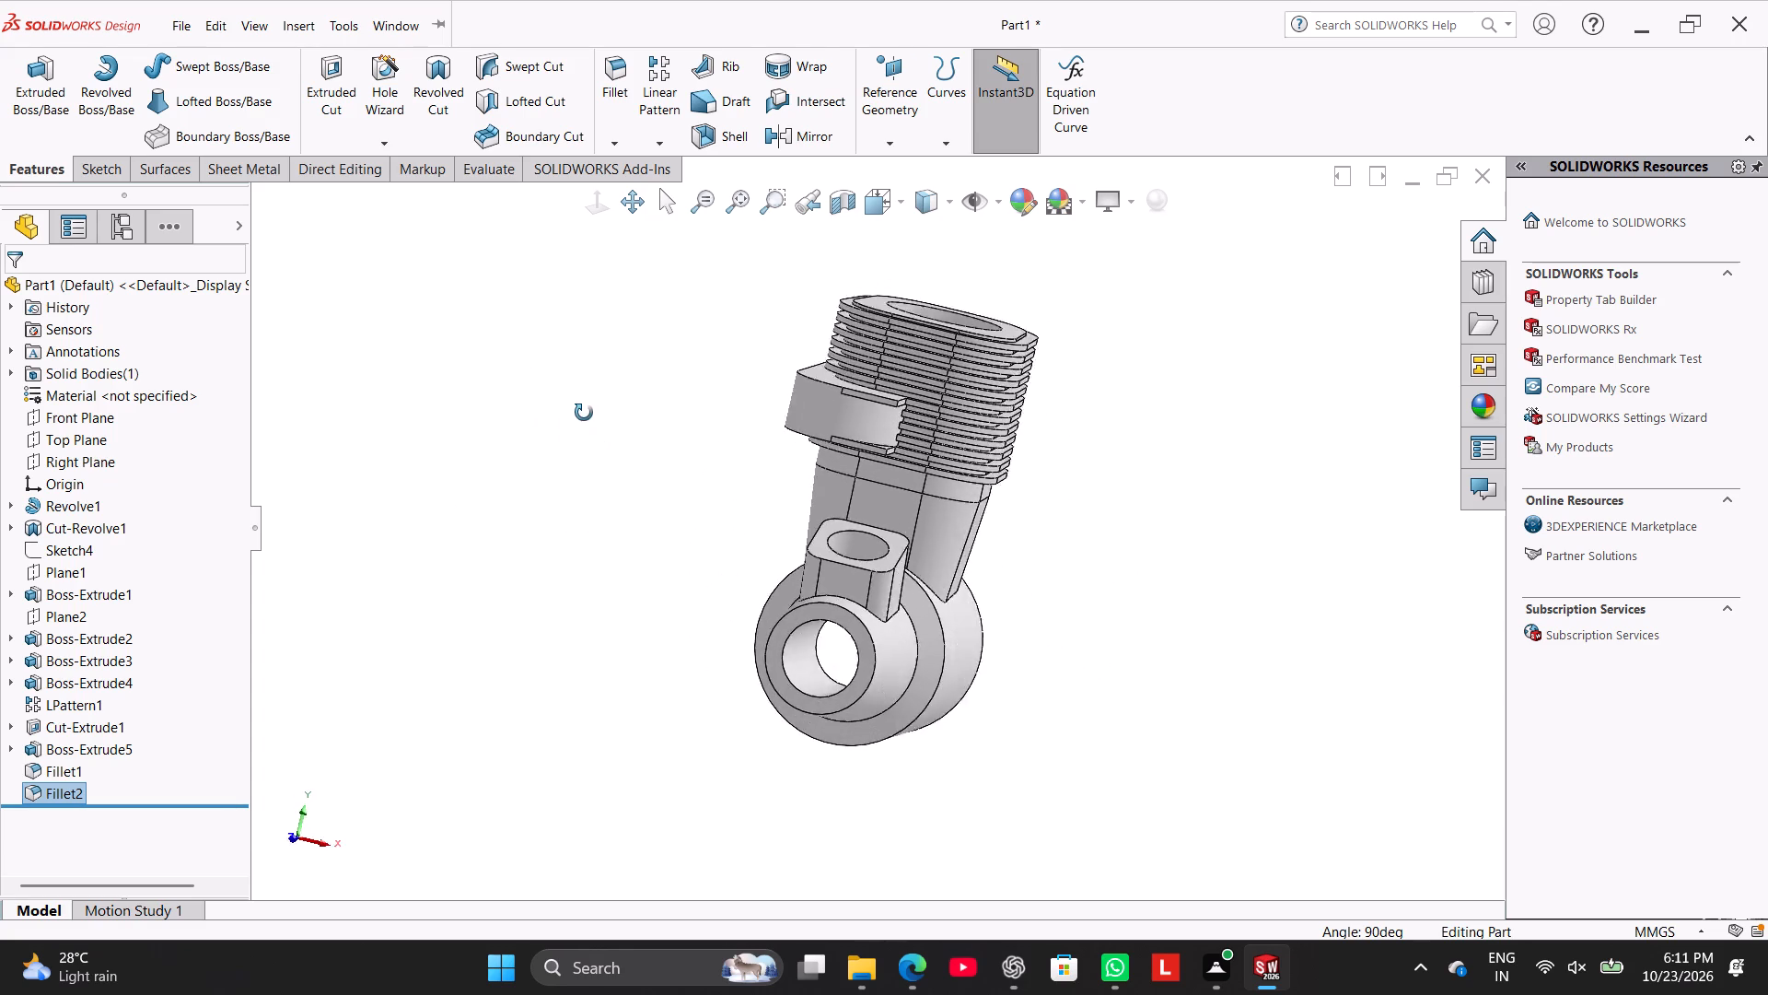
middle_drag(584, 413, 309, 435)
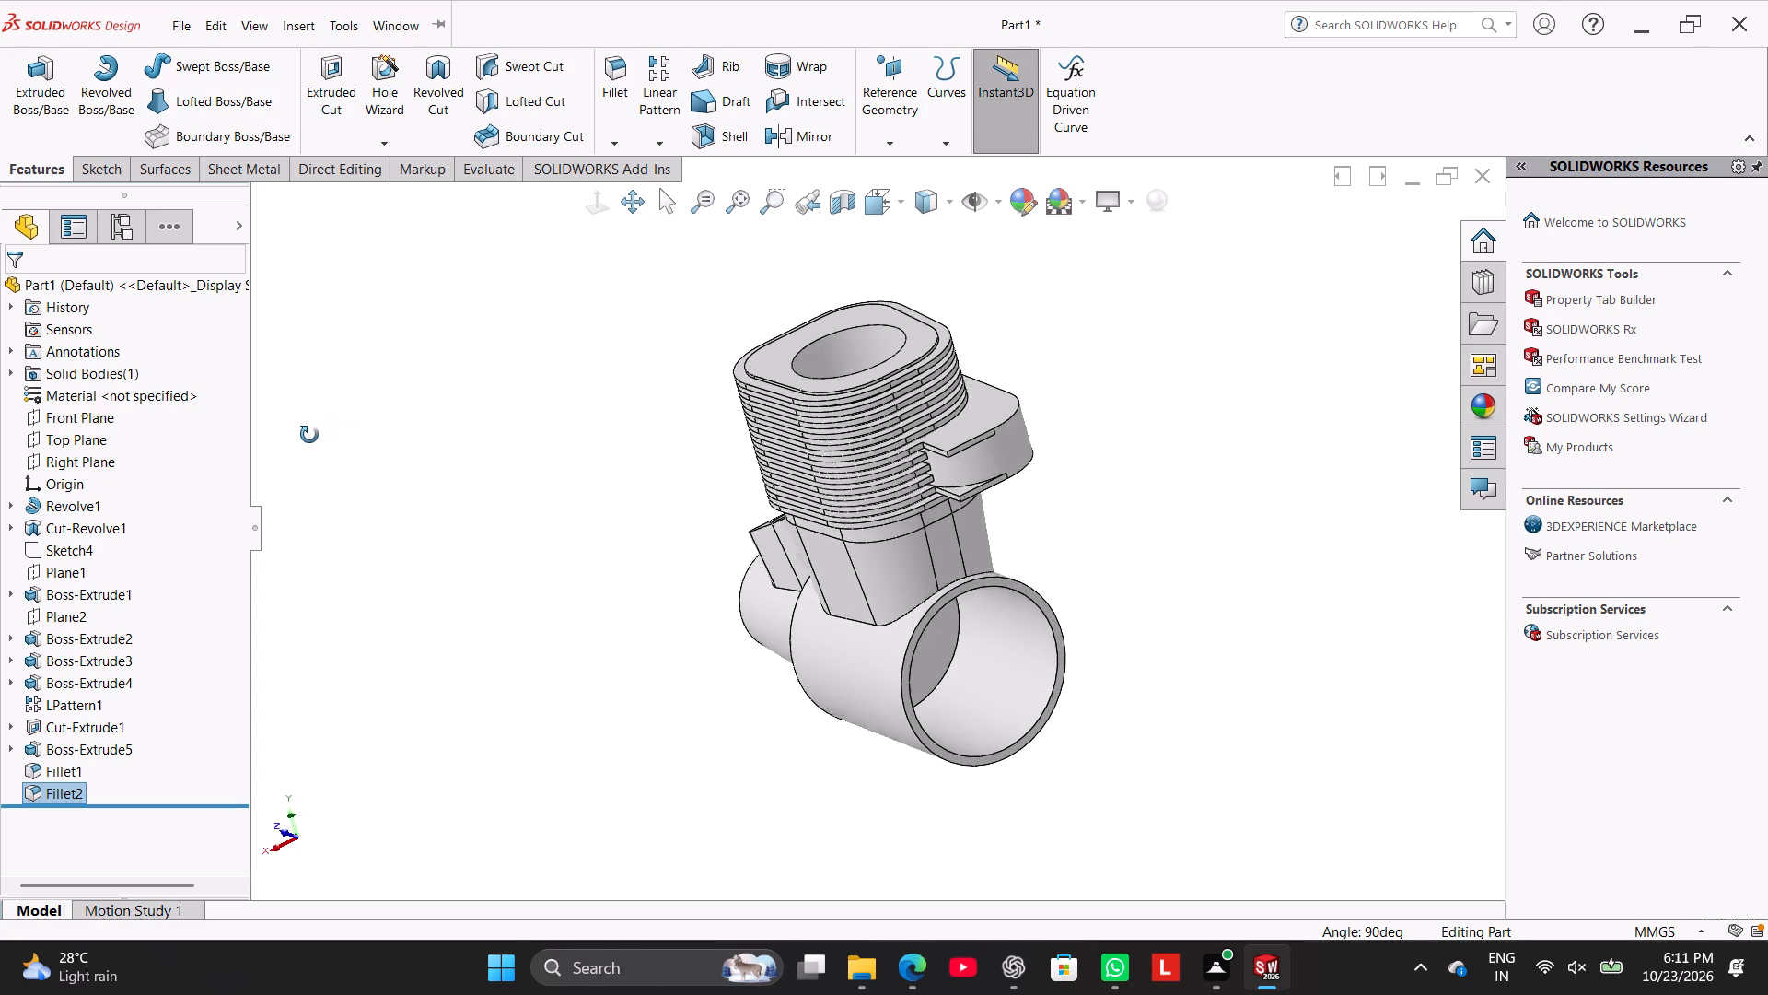
middle_drag(309, 435, 459, 485)
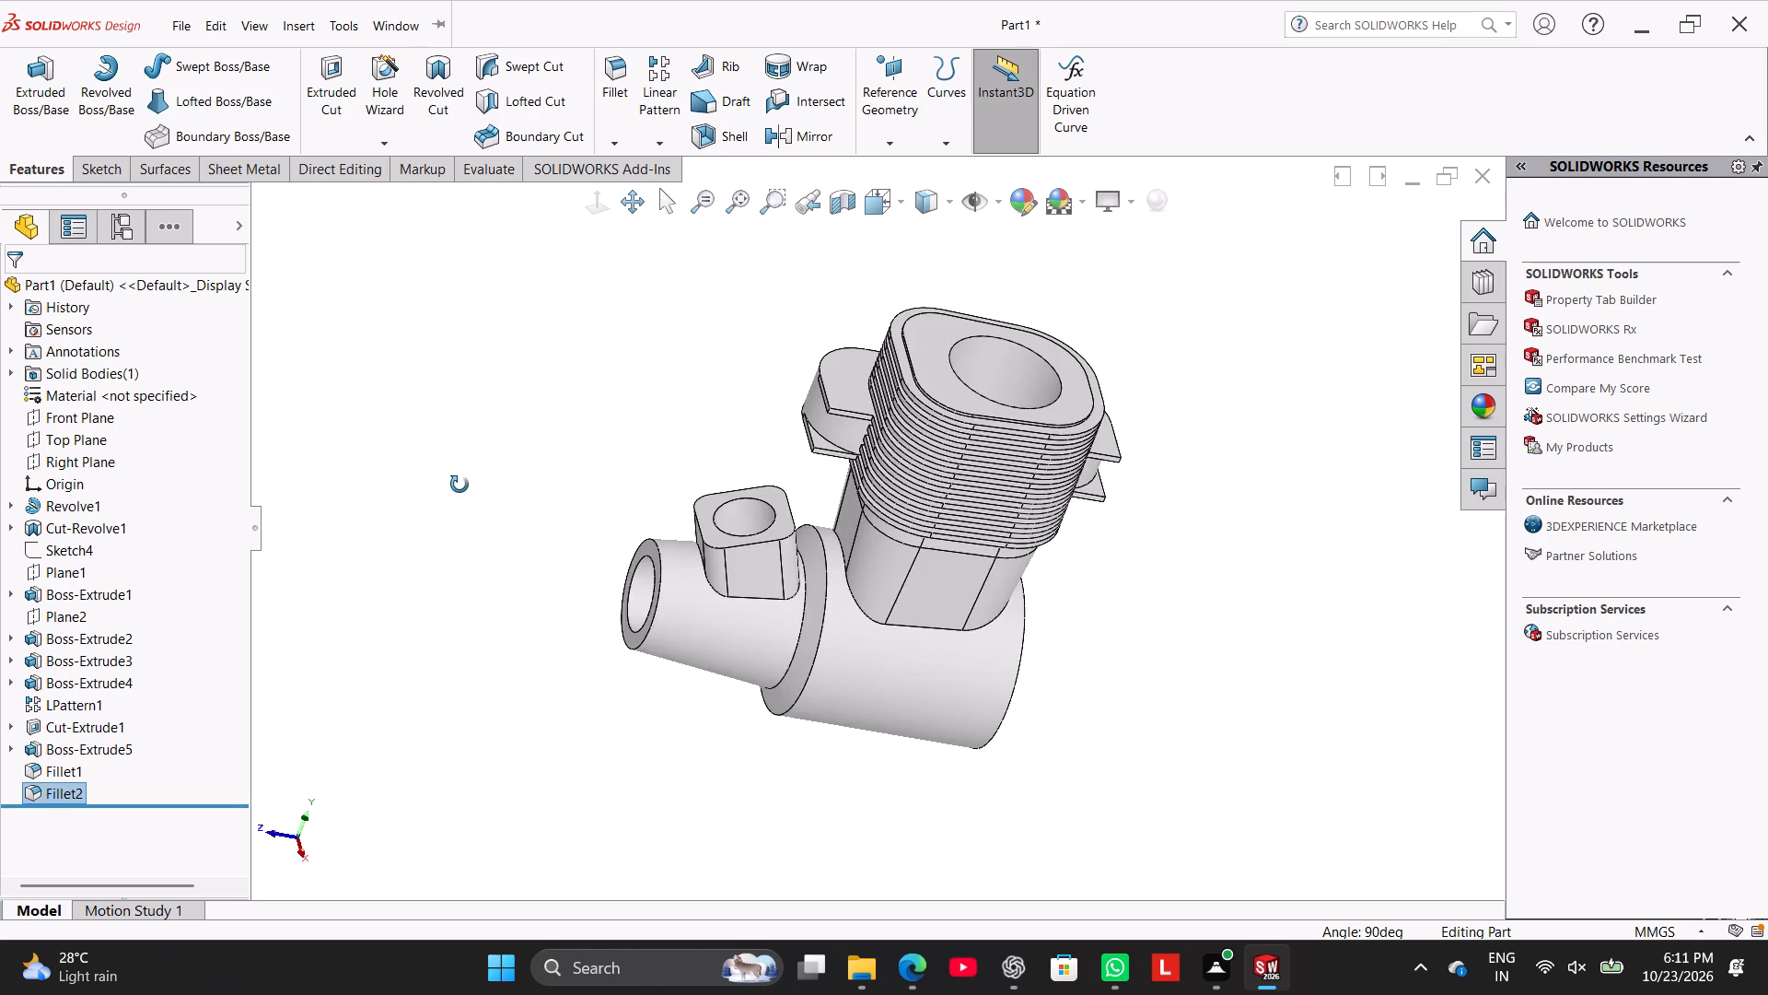
middle_drag(459, 485, 599, 555)
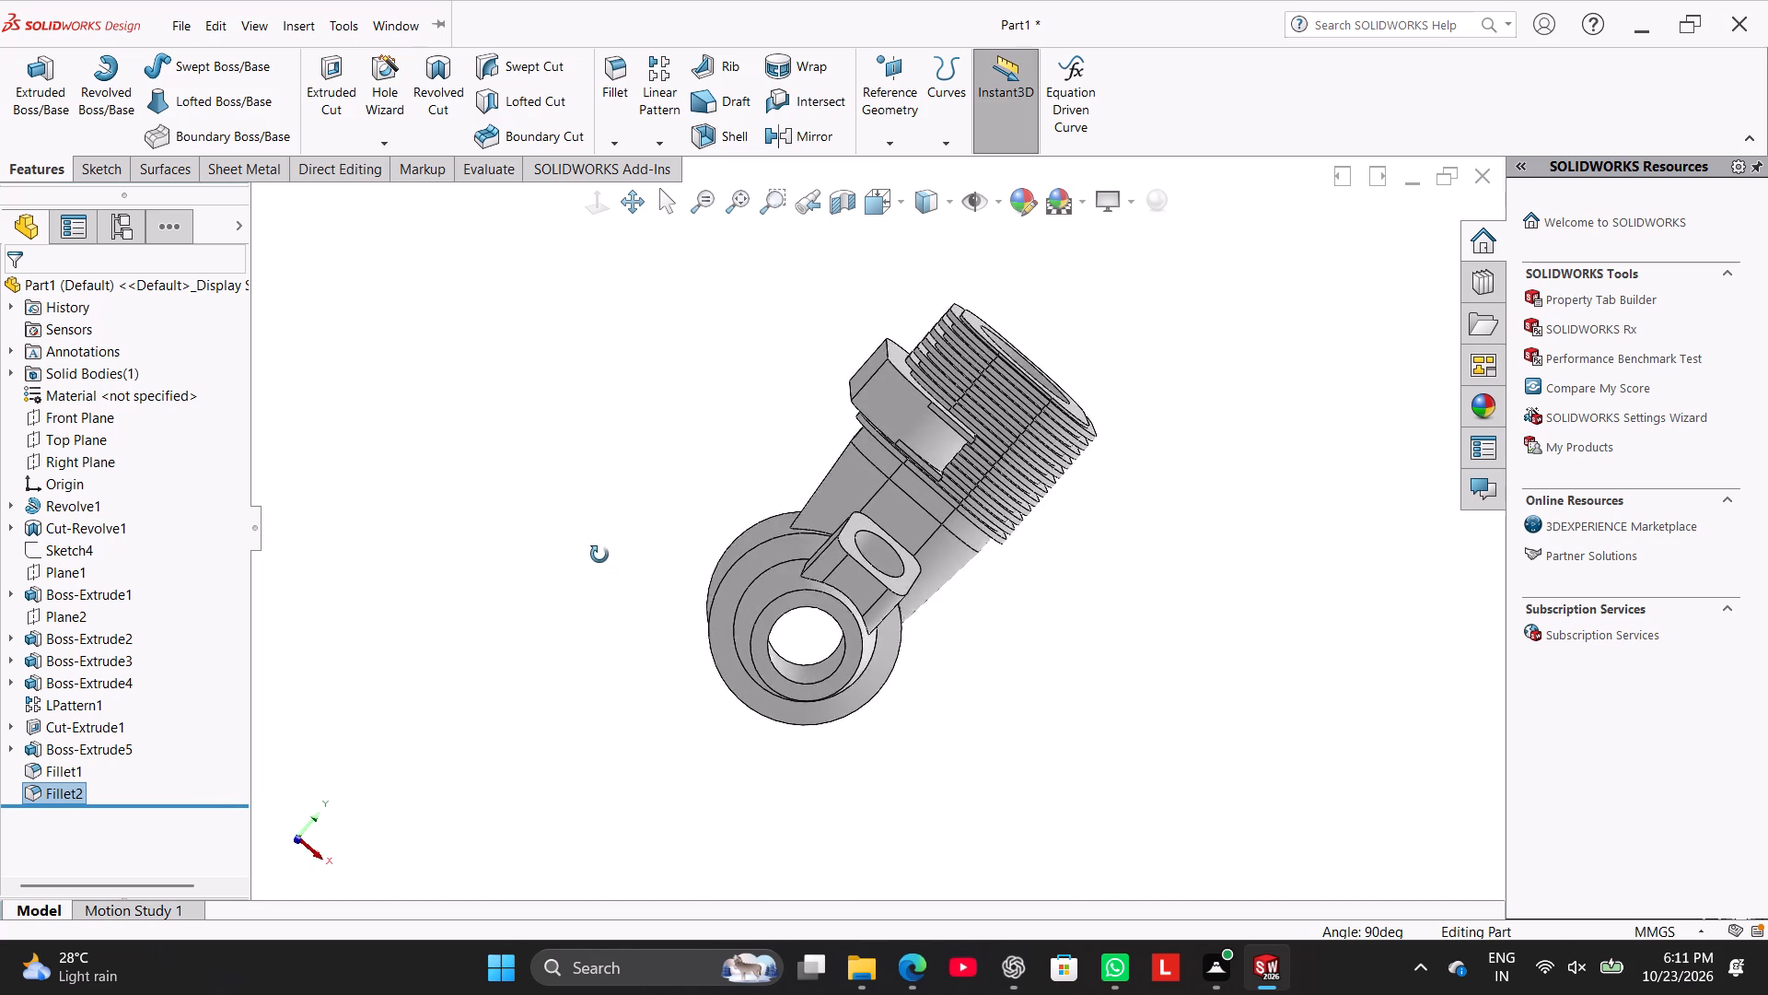
middle_drag(599, 555, 517, 566)
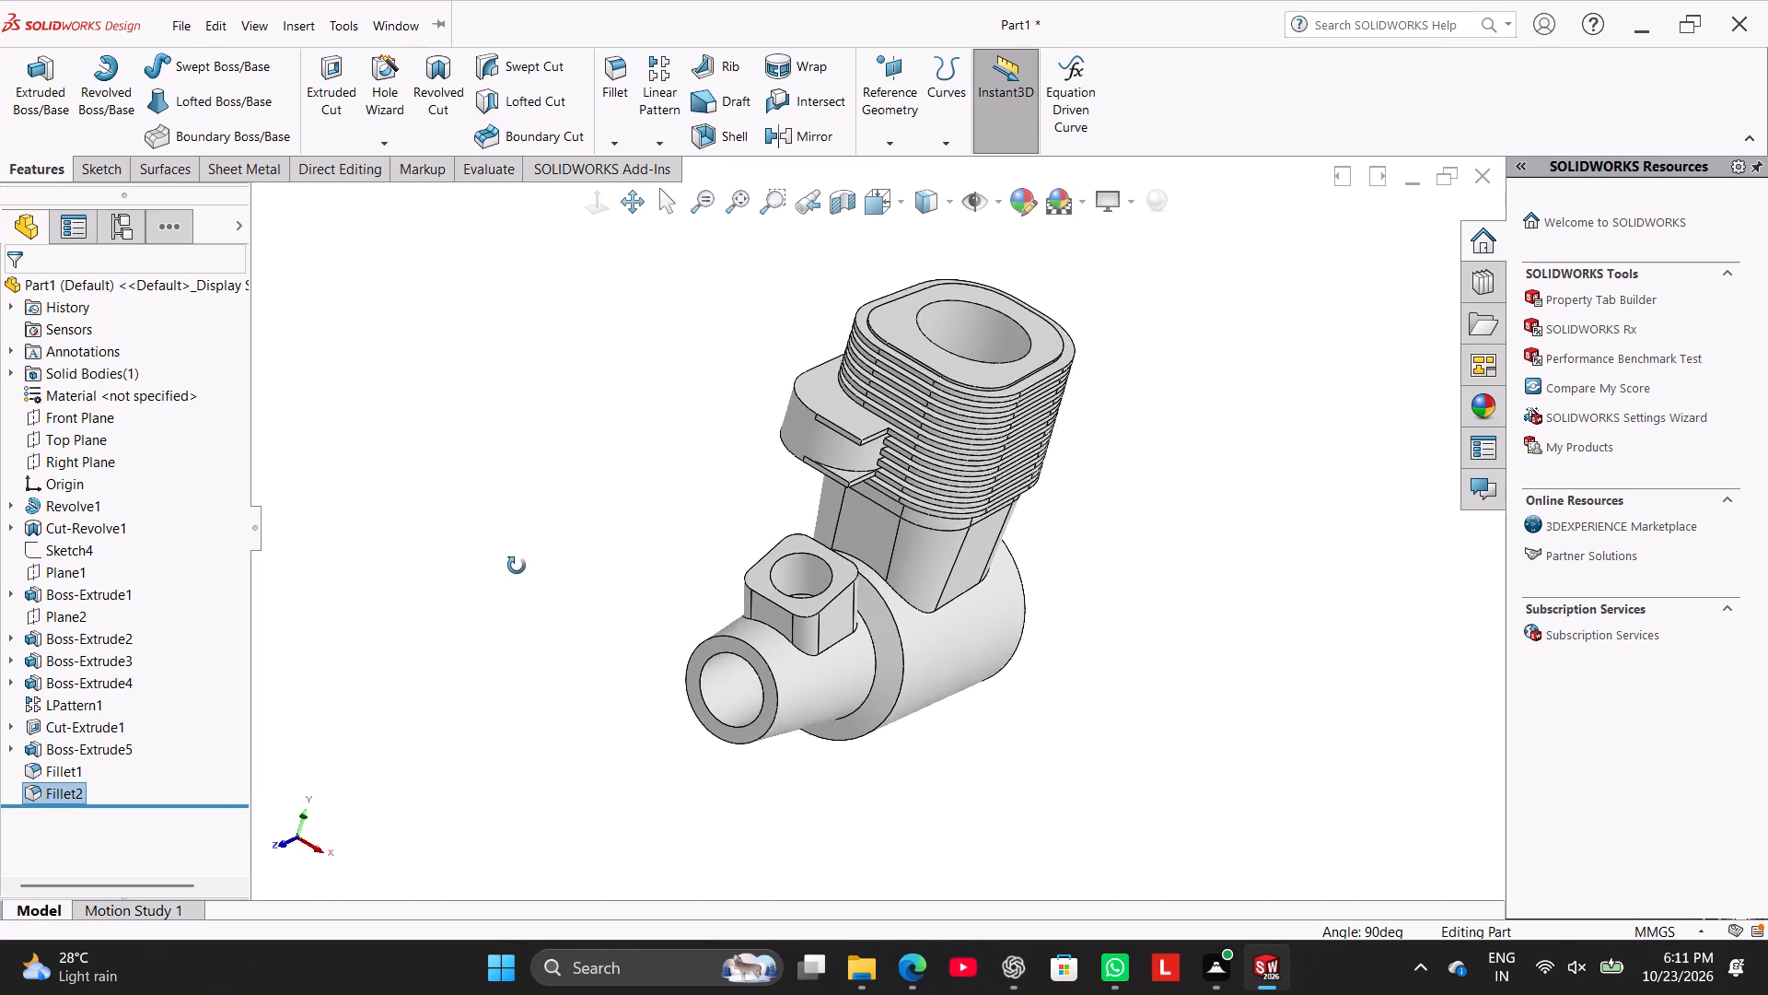
middle_drag(517, 566, 515, 469)
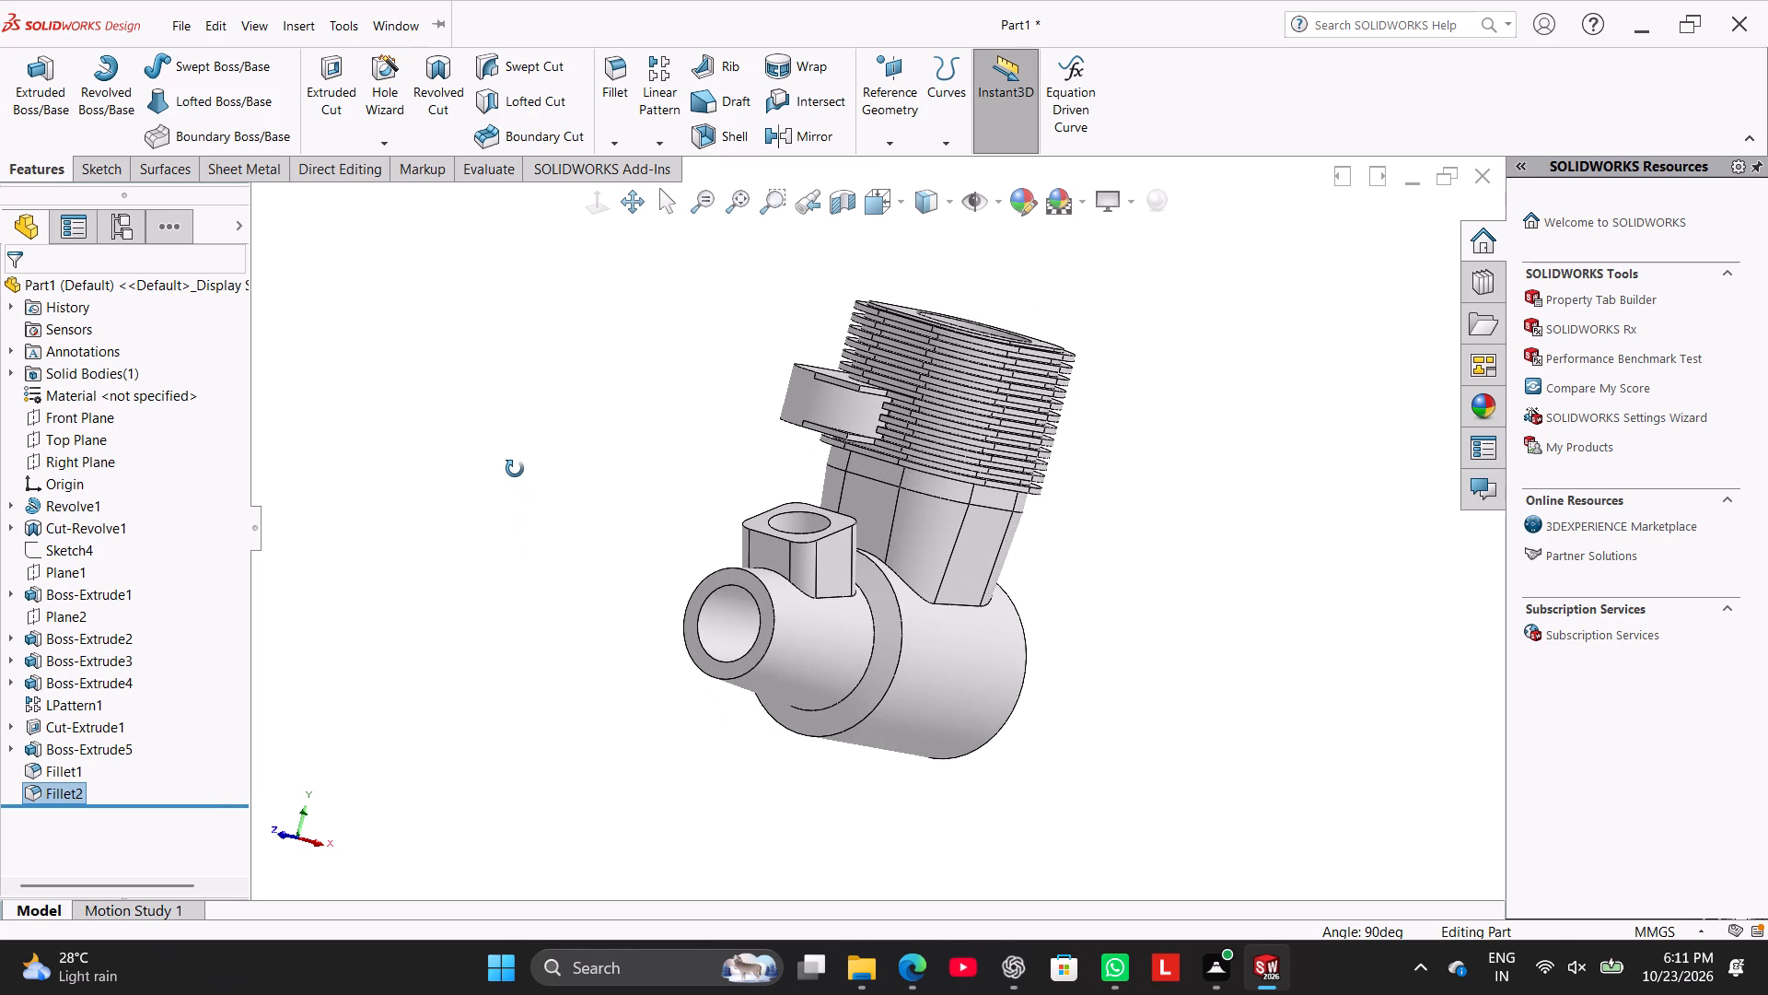
middle_drag(515, 469, 535, 574)
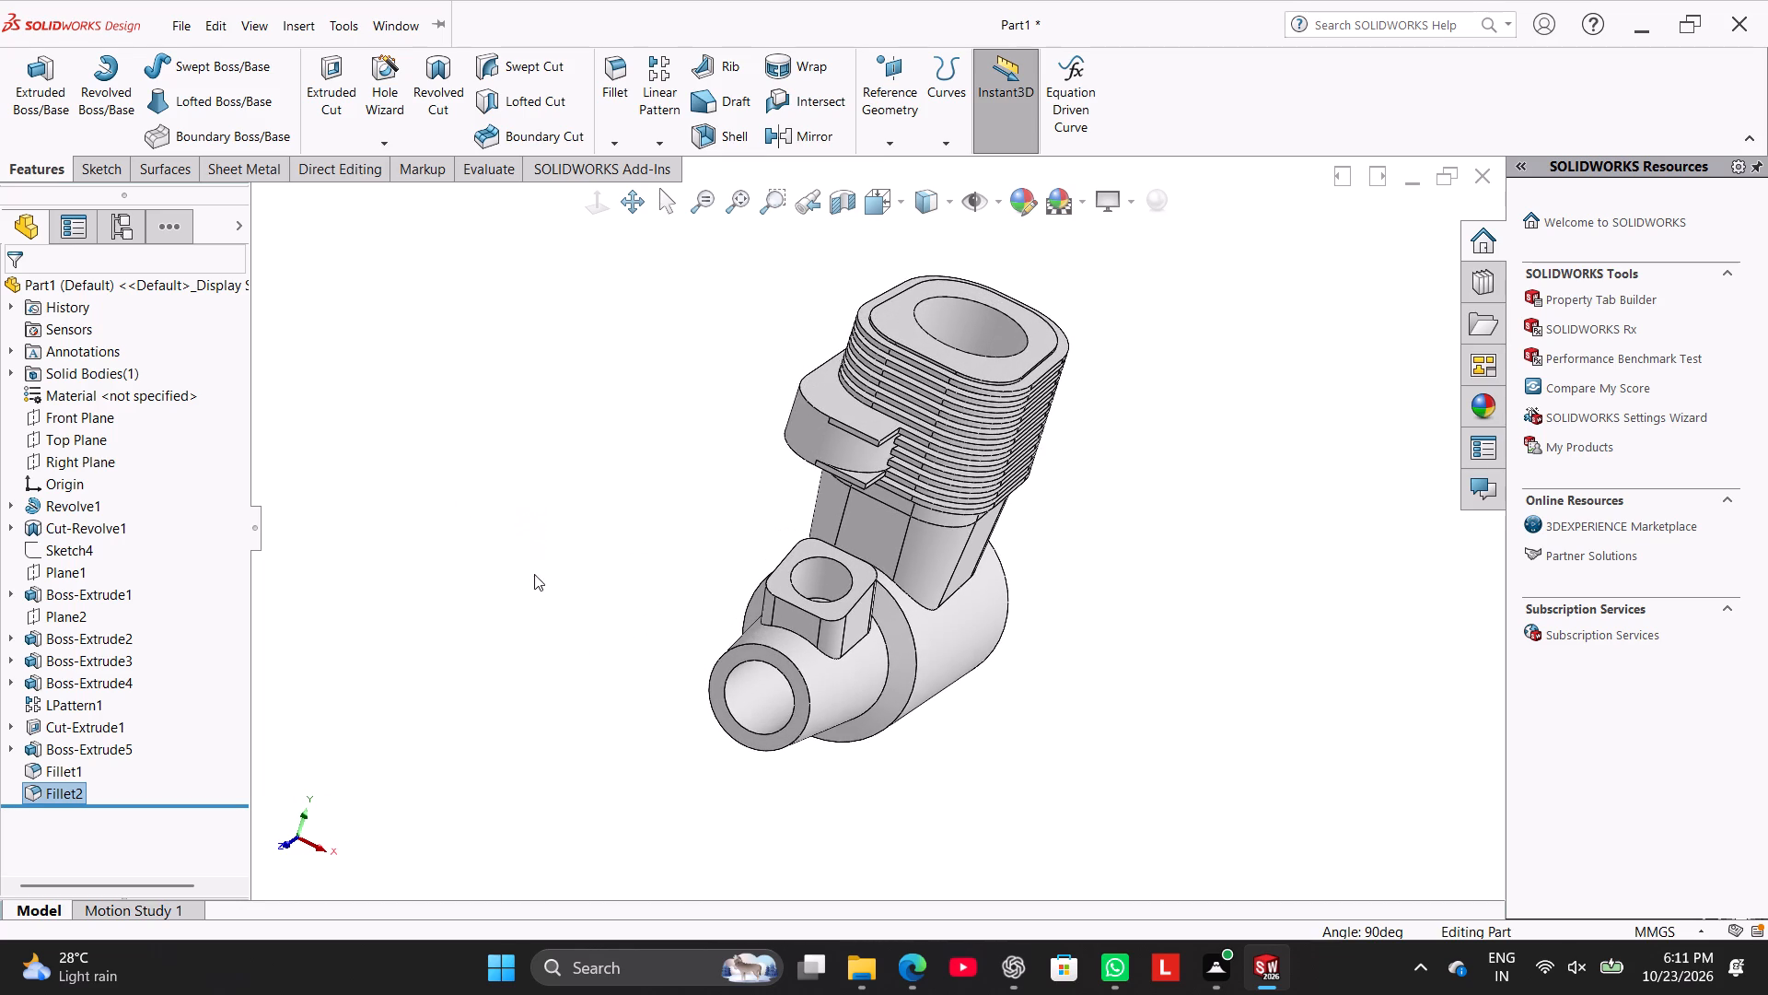
Open the first full round fillet for editing, examine its three face sets on the block, and leave it without changes.
right_click(63, 767)
click(80, 529)
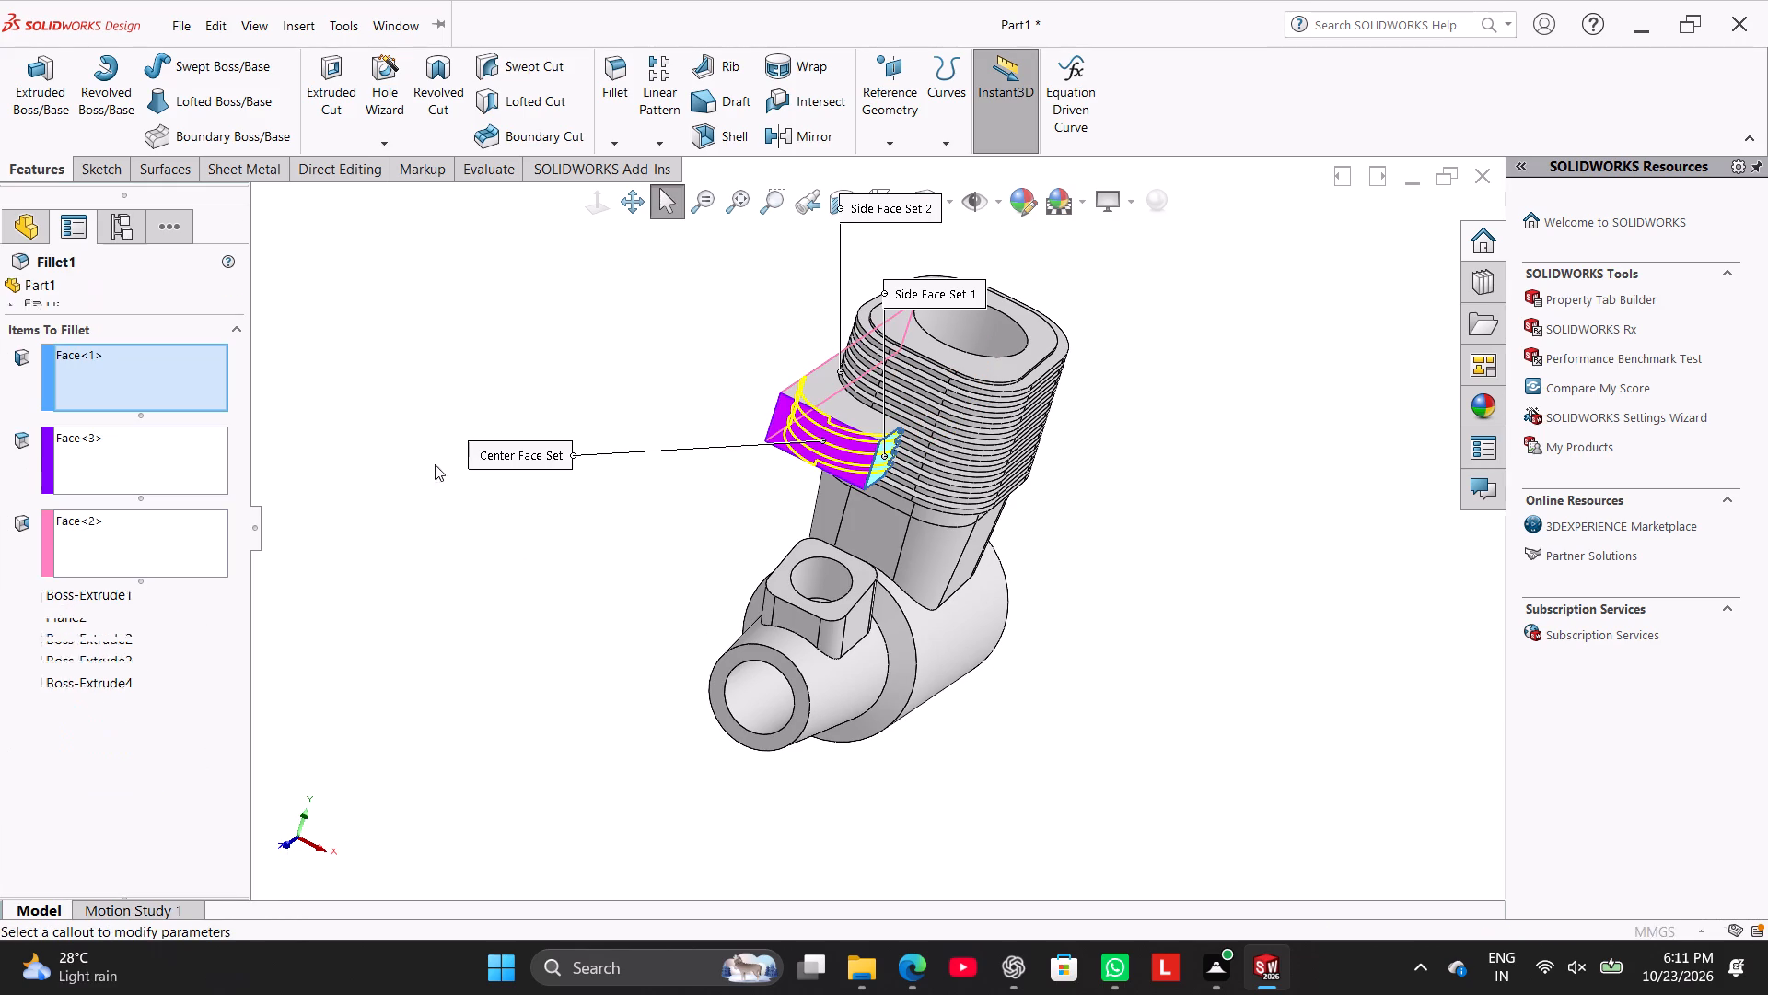
scroll(833, 533, down, 5)
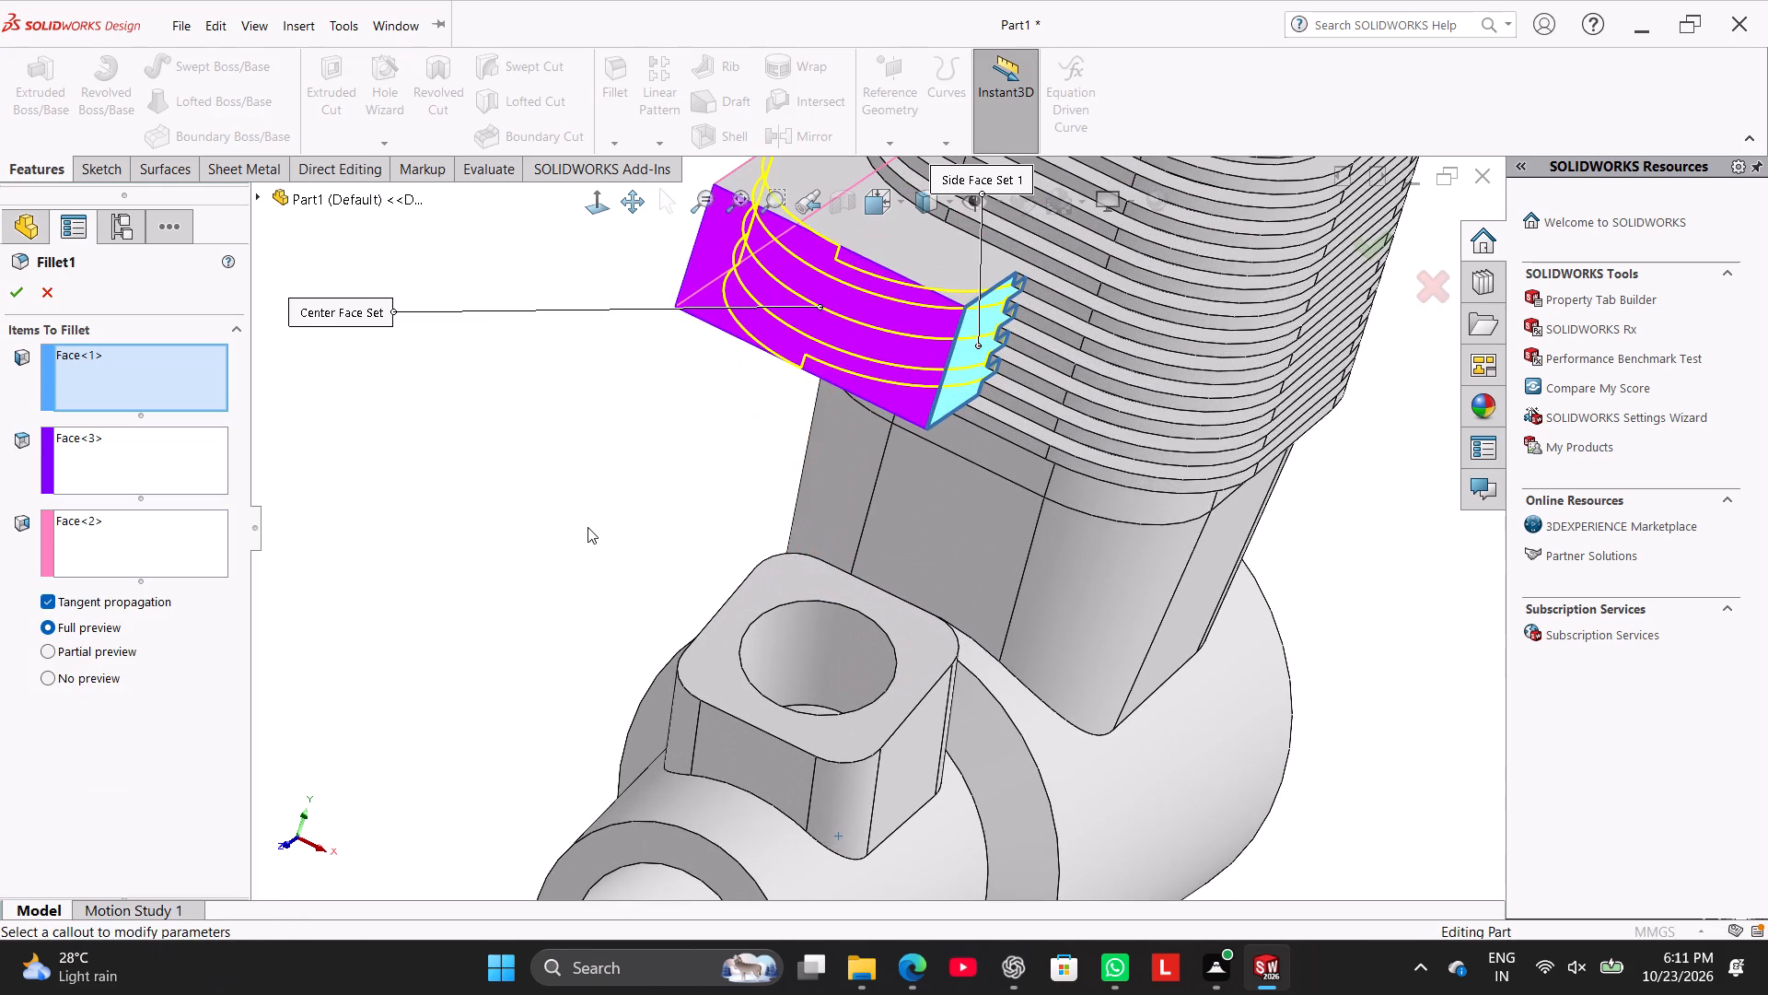
middle_drag(563, 499, 569, 386)
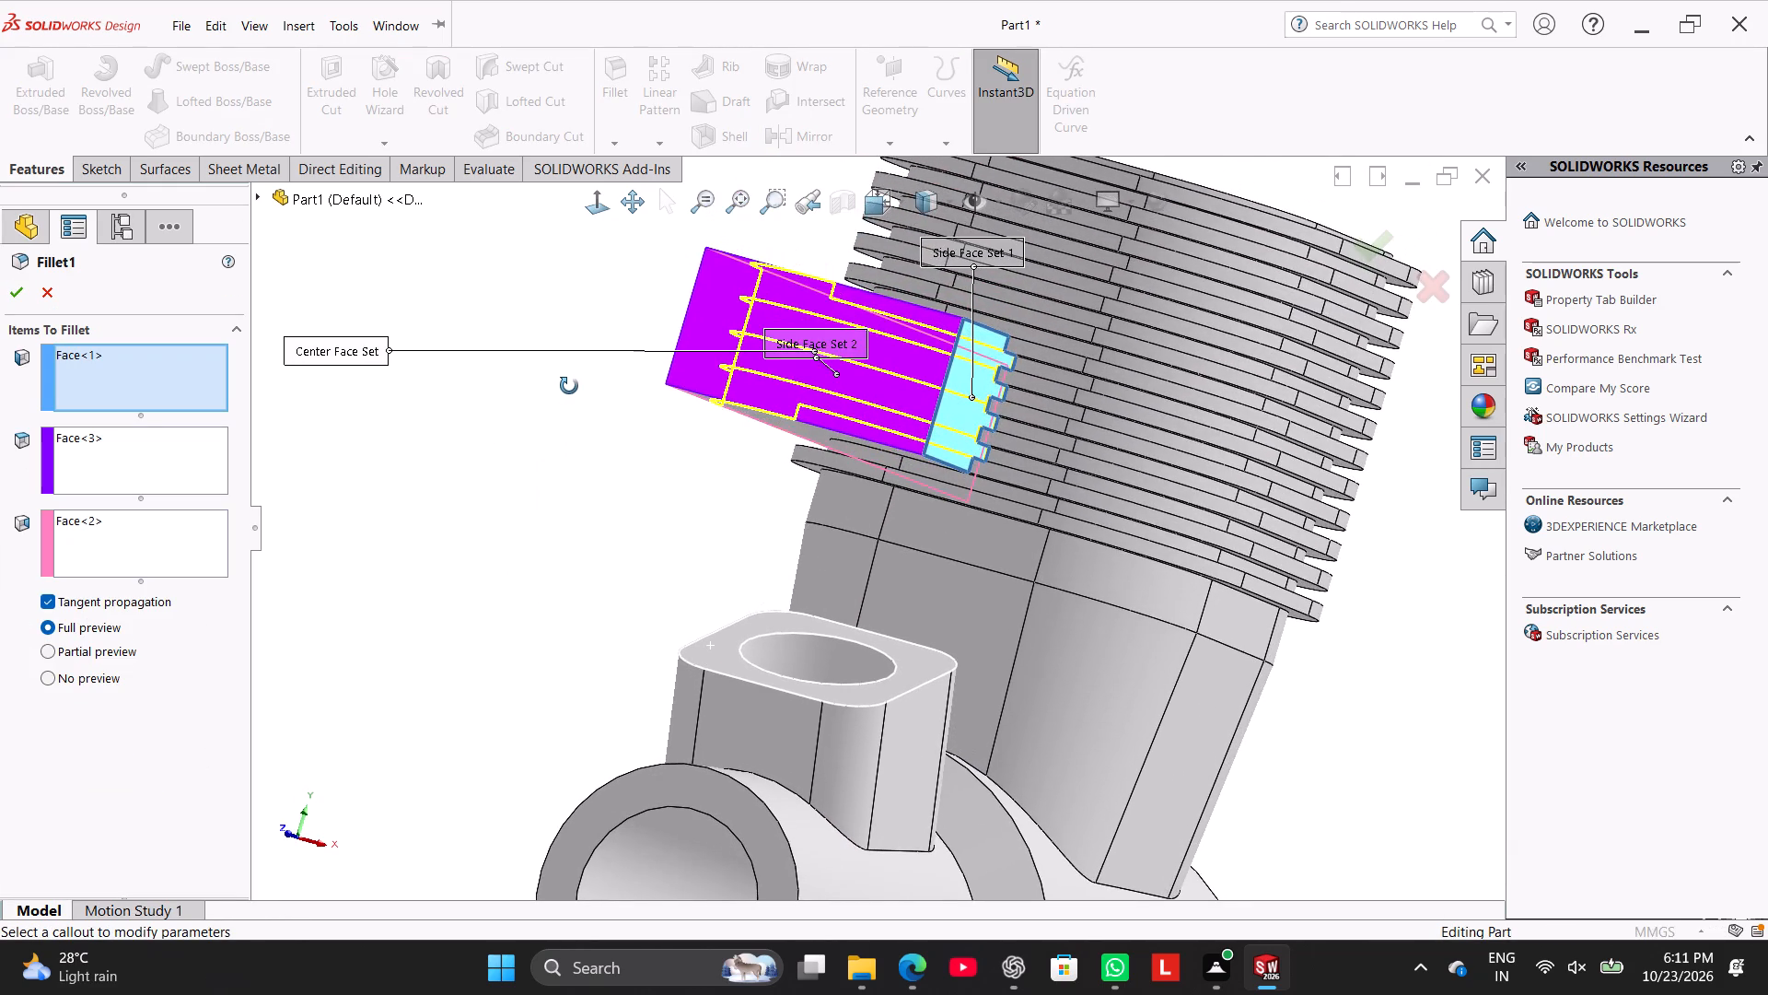
middle_drag(569, 386, 580, 418)
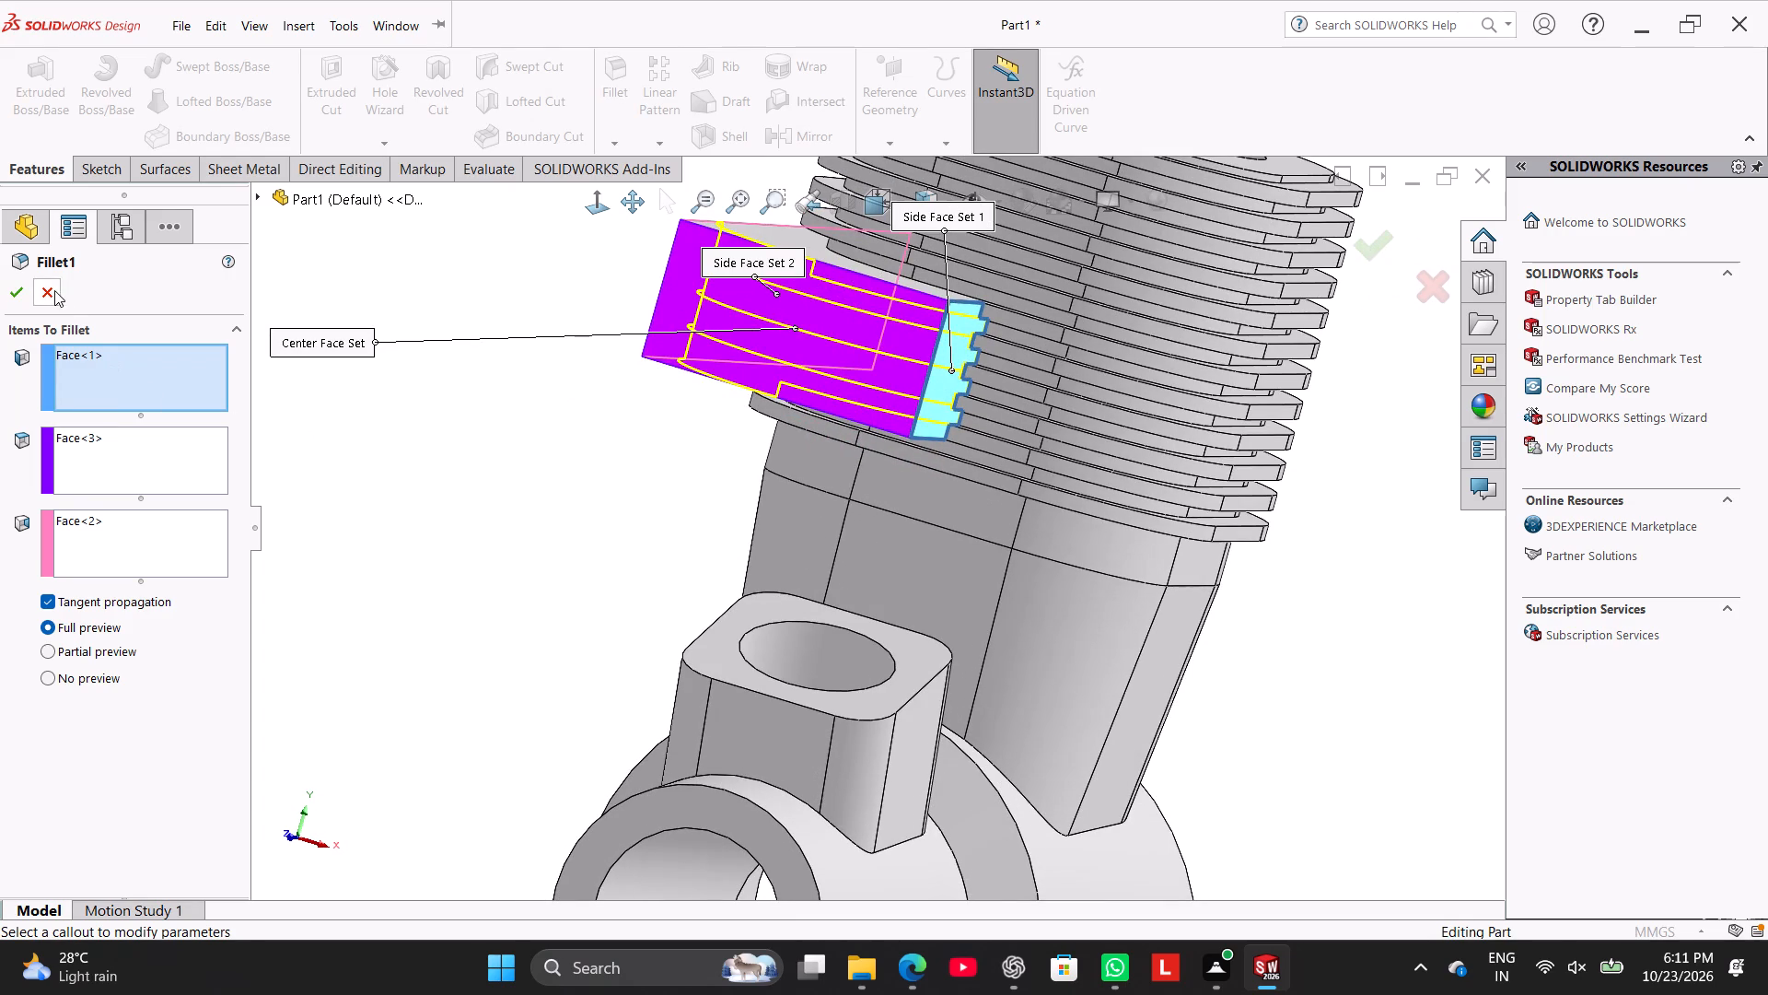
click(54, 290)
click(335, 437)
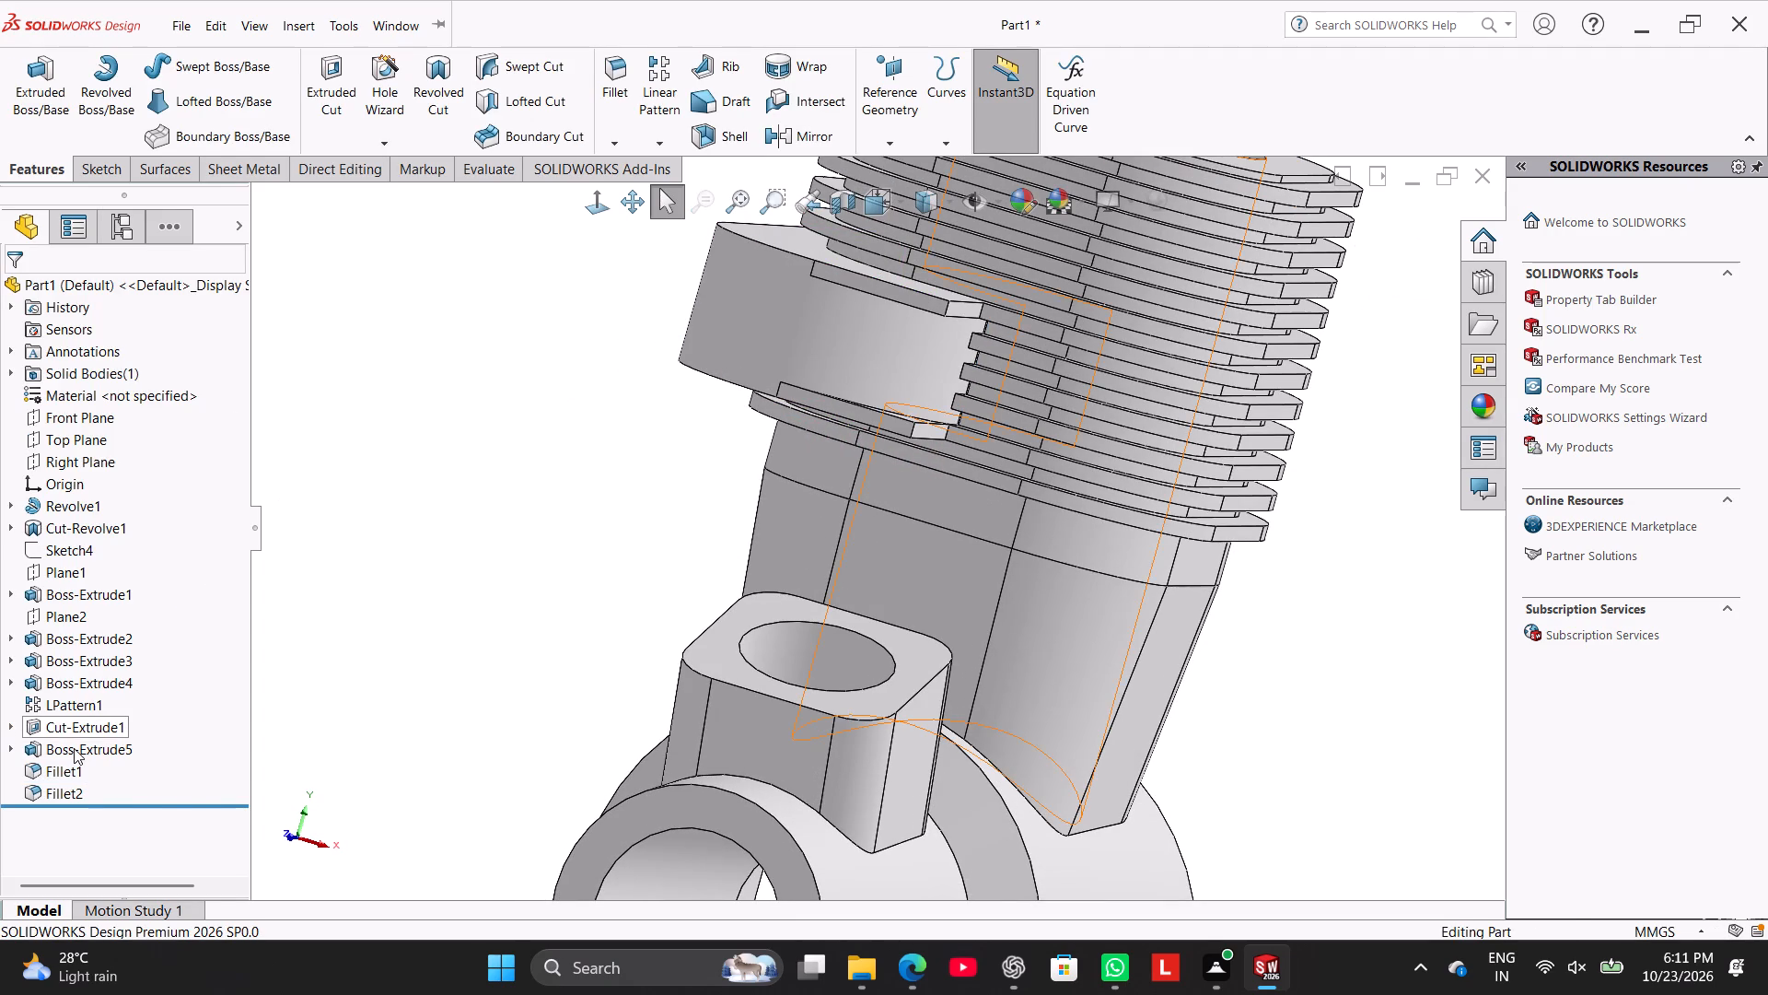
Open the rectangular block's extrusion for editing, review its preview against the finned boss, close it unchanged, and inspect the rounded end.
right_click(74, 748)
click(95, 536)
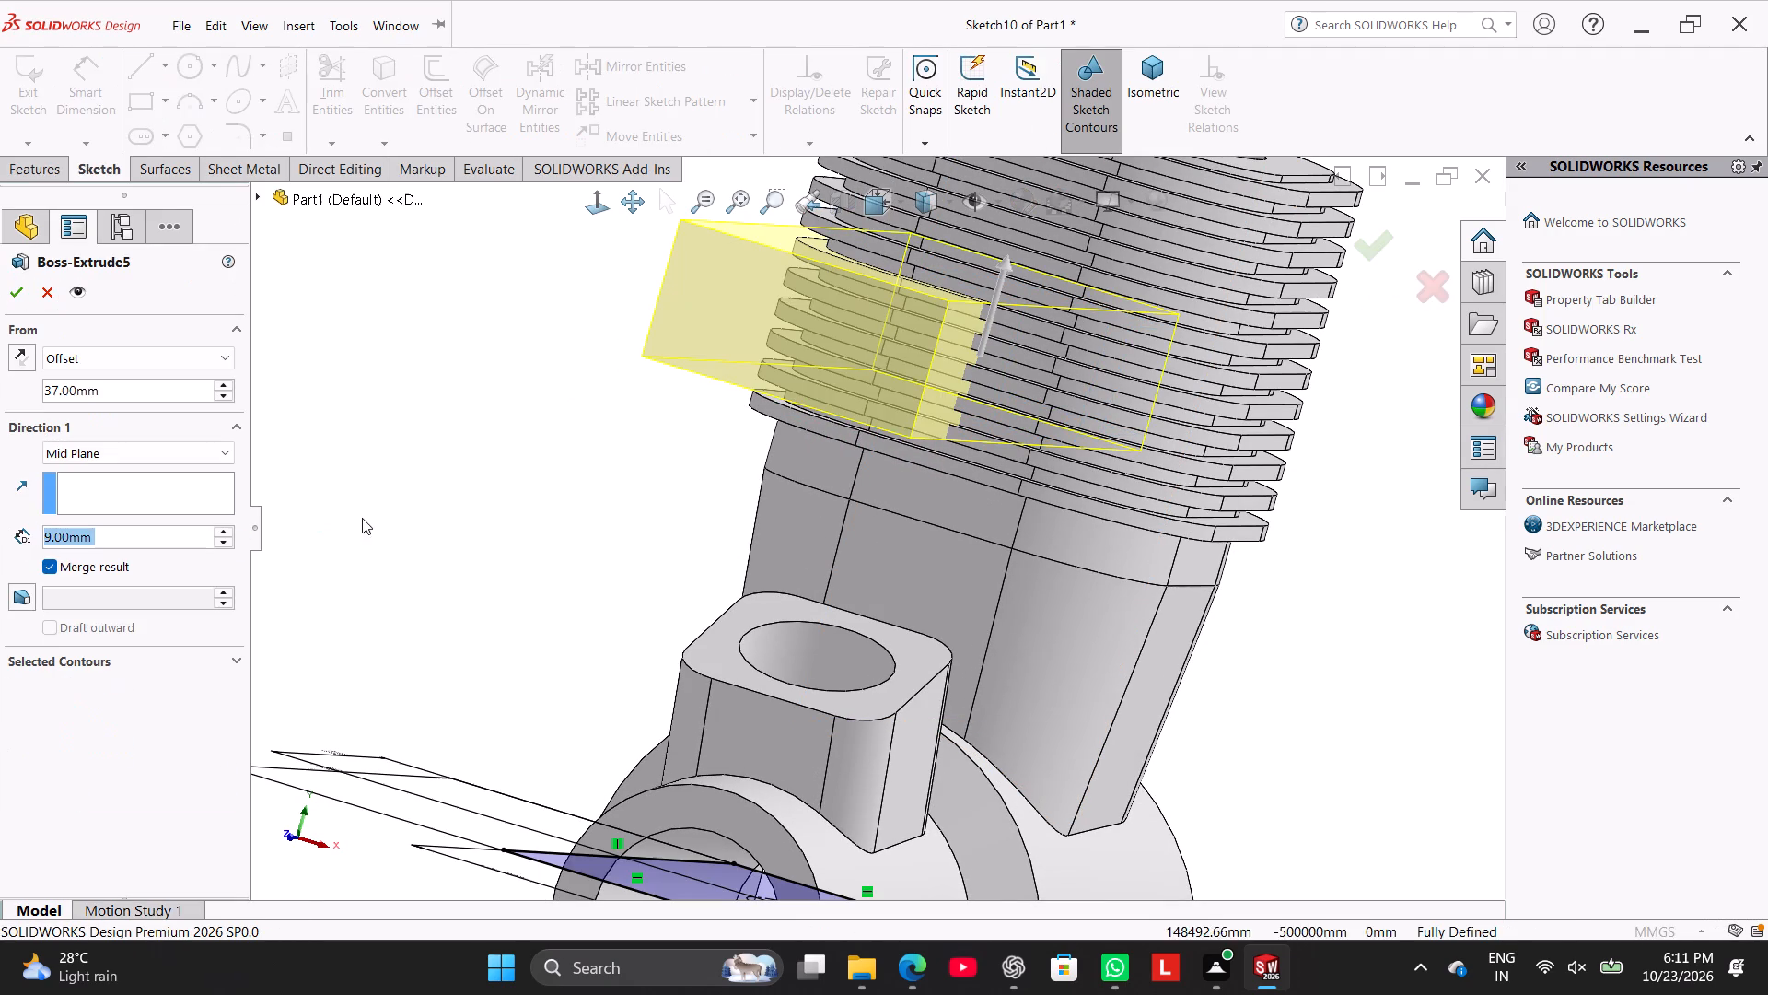
middle_drag(413, 498, 373, 546)
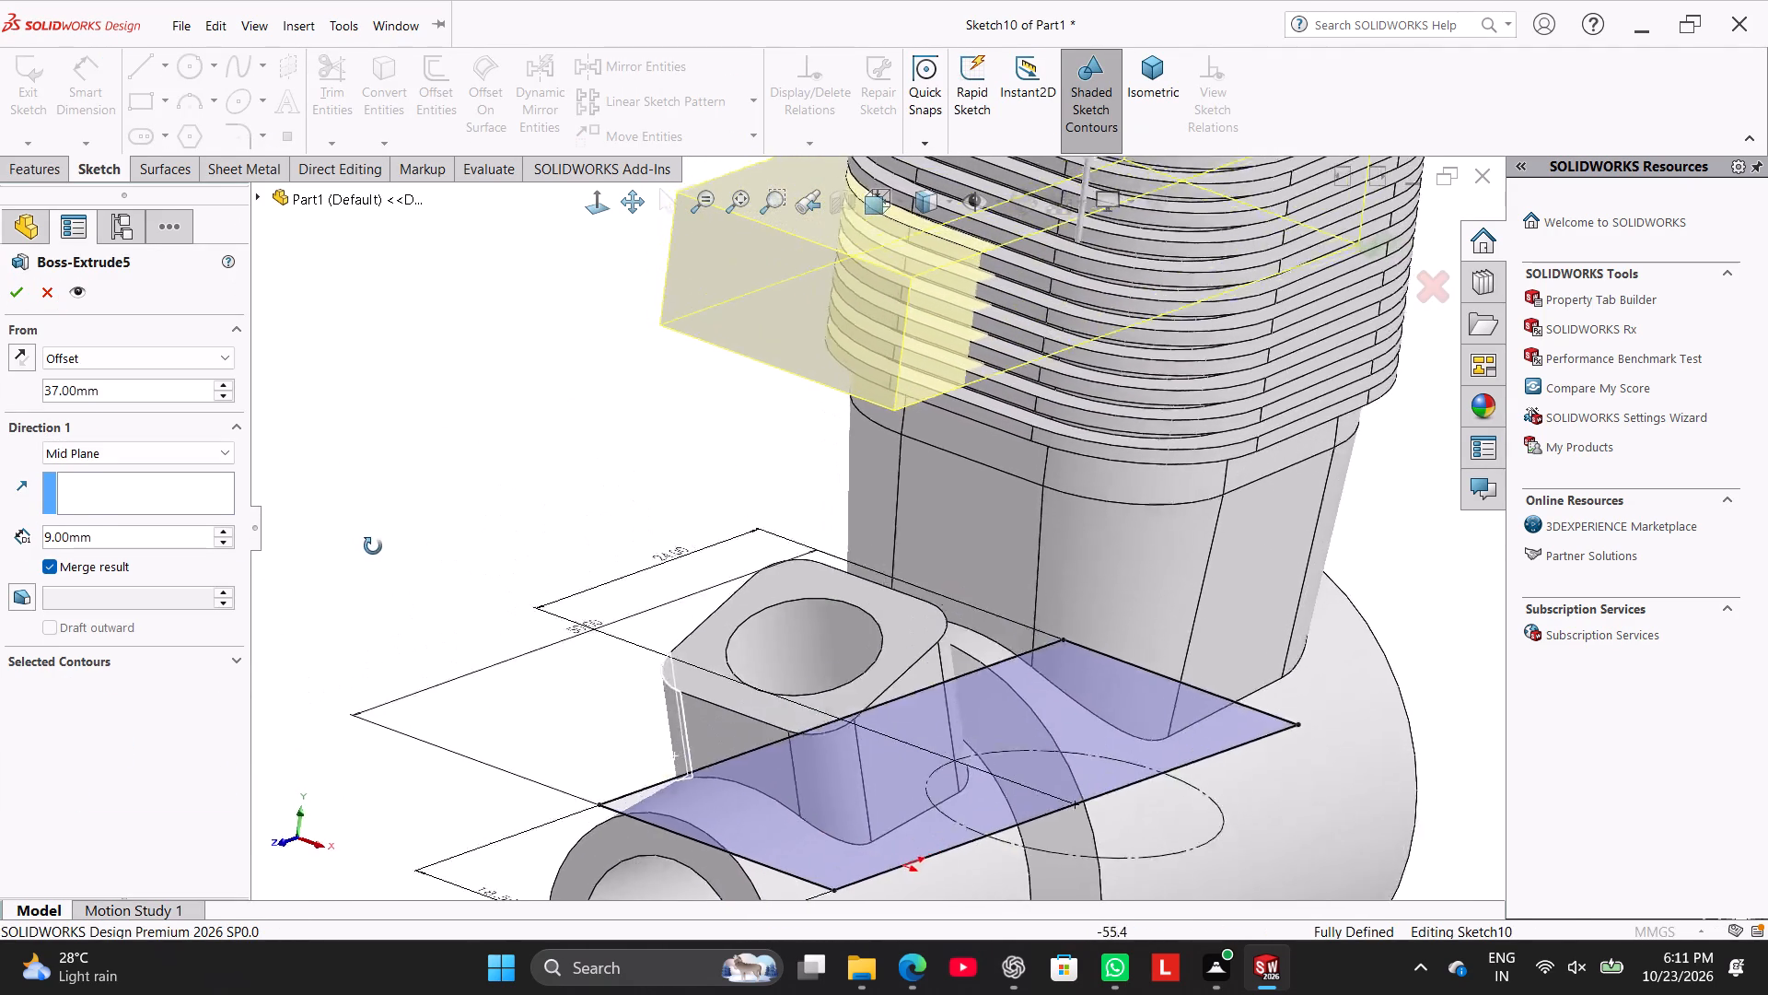
middle_drag(373, 546, 273, 446)
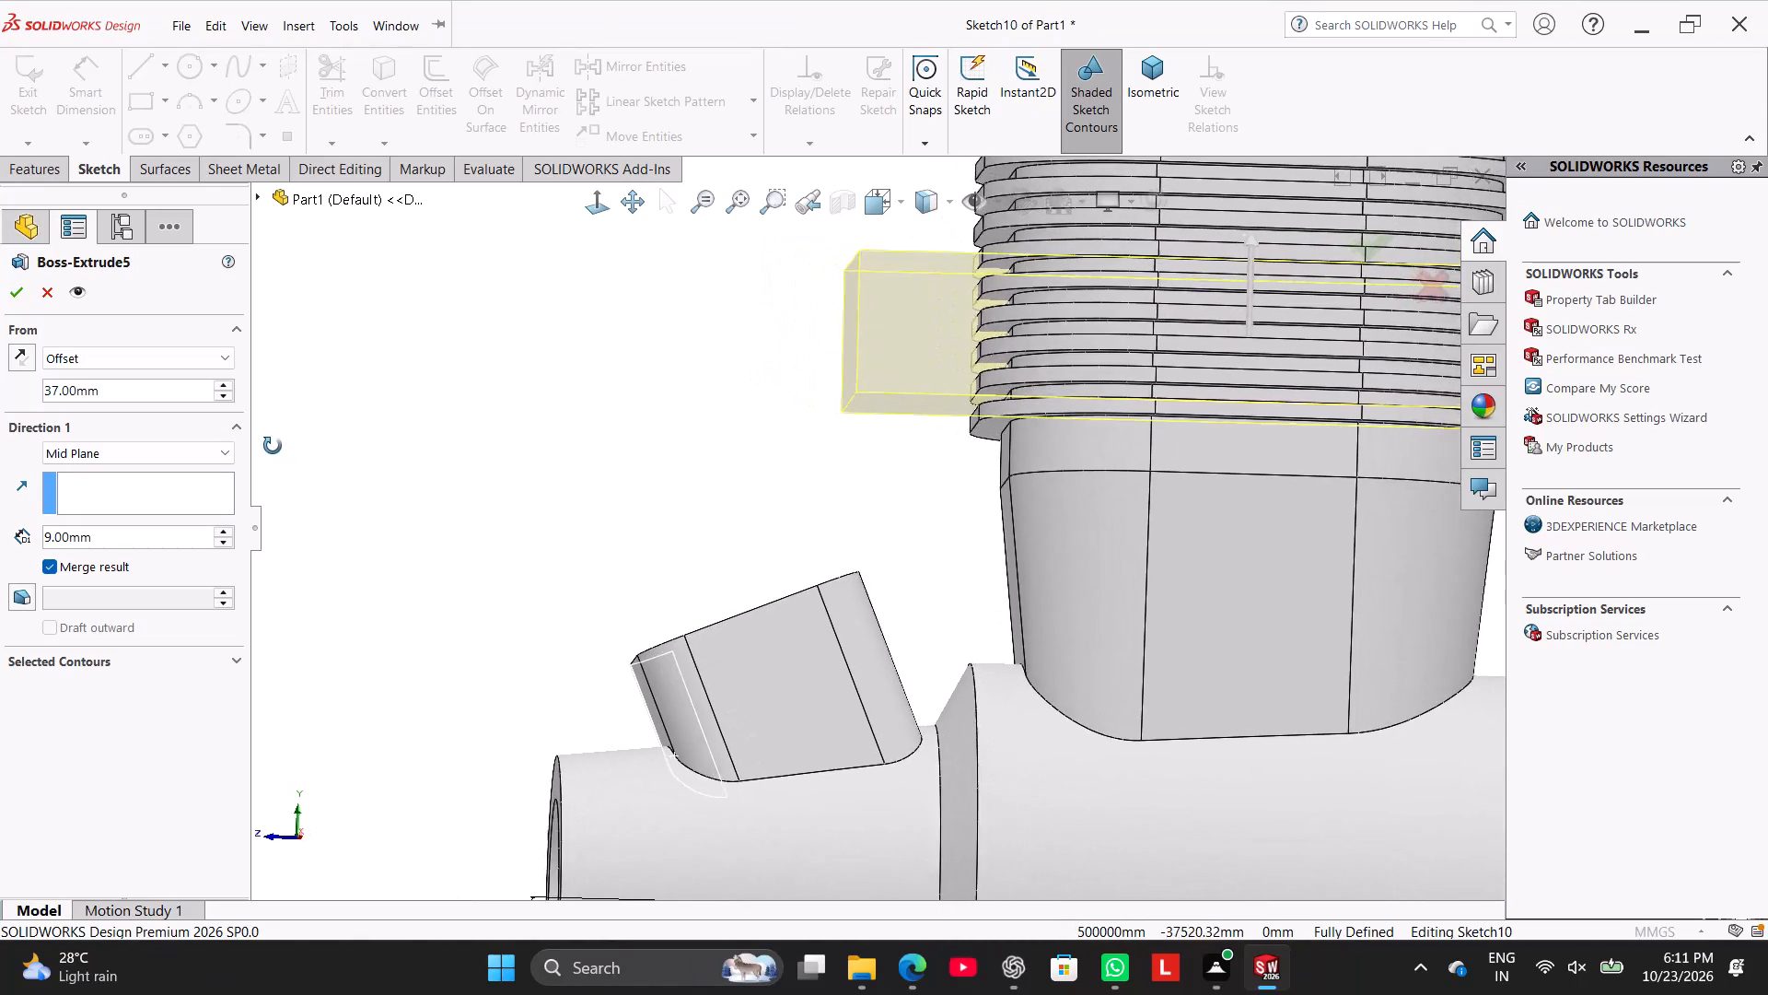
middle_drag(273, 446, 313, 544)
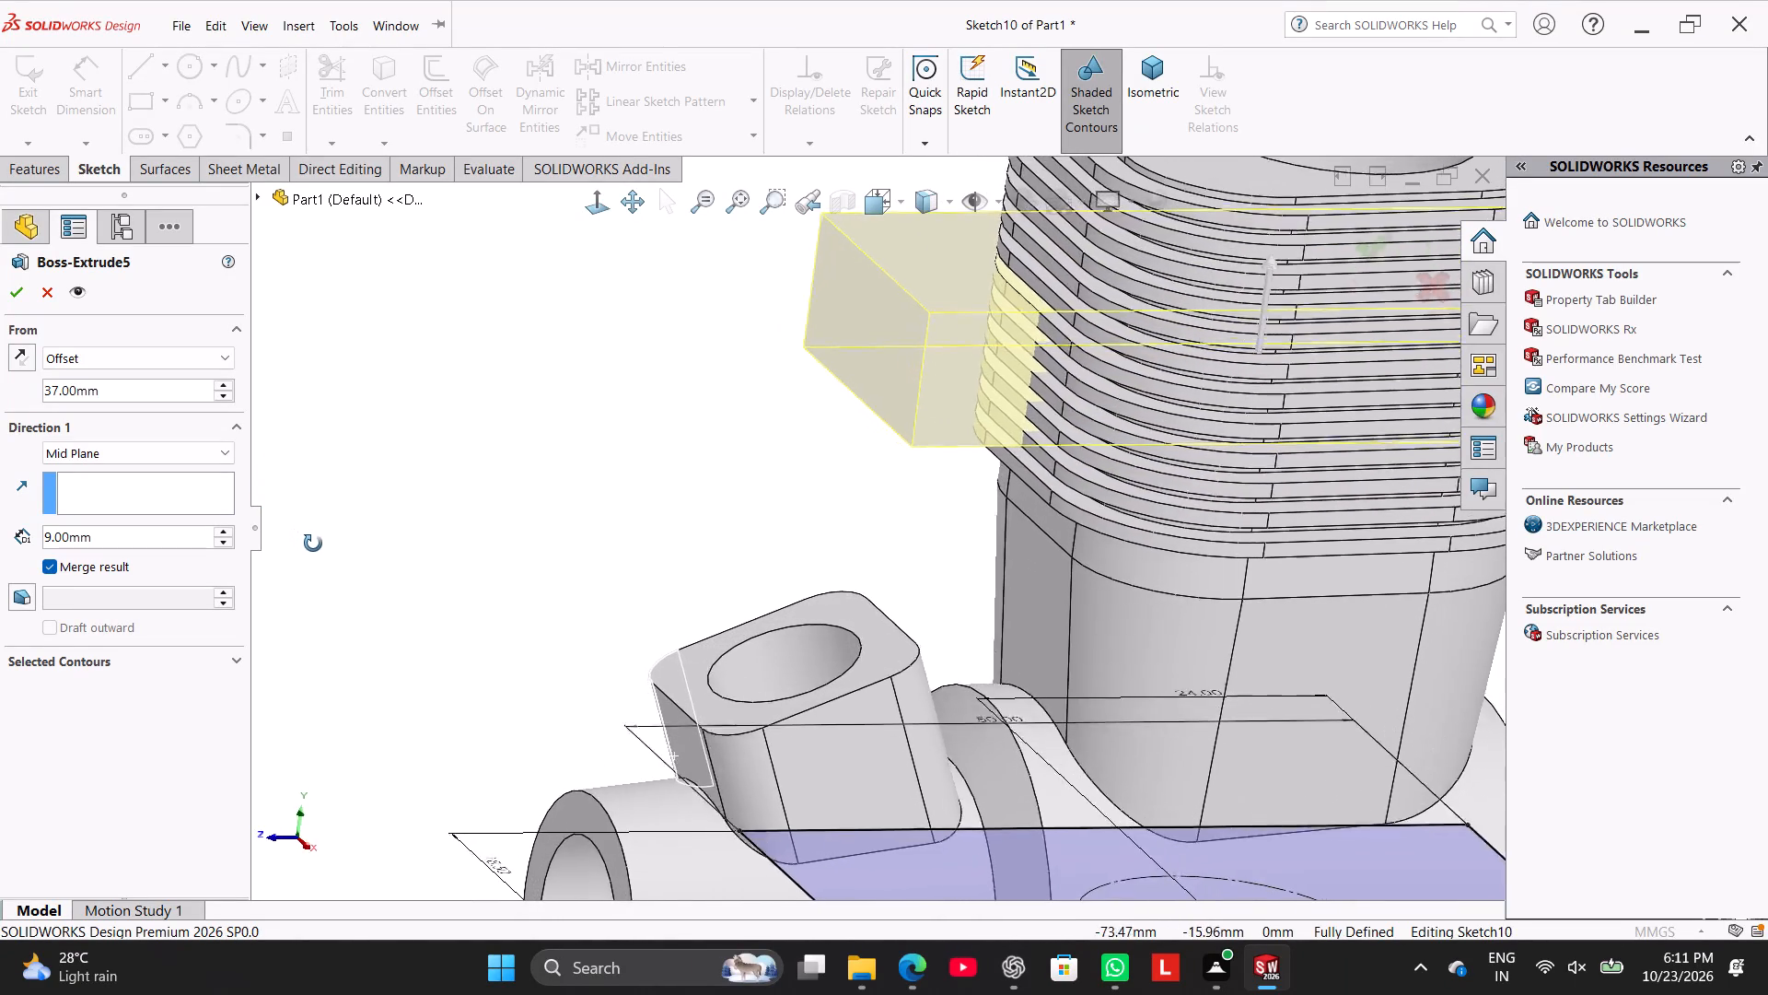
middle_drag(313, 544, 360, 562)
click(13, 291)
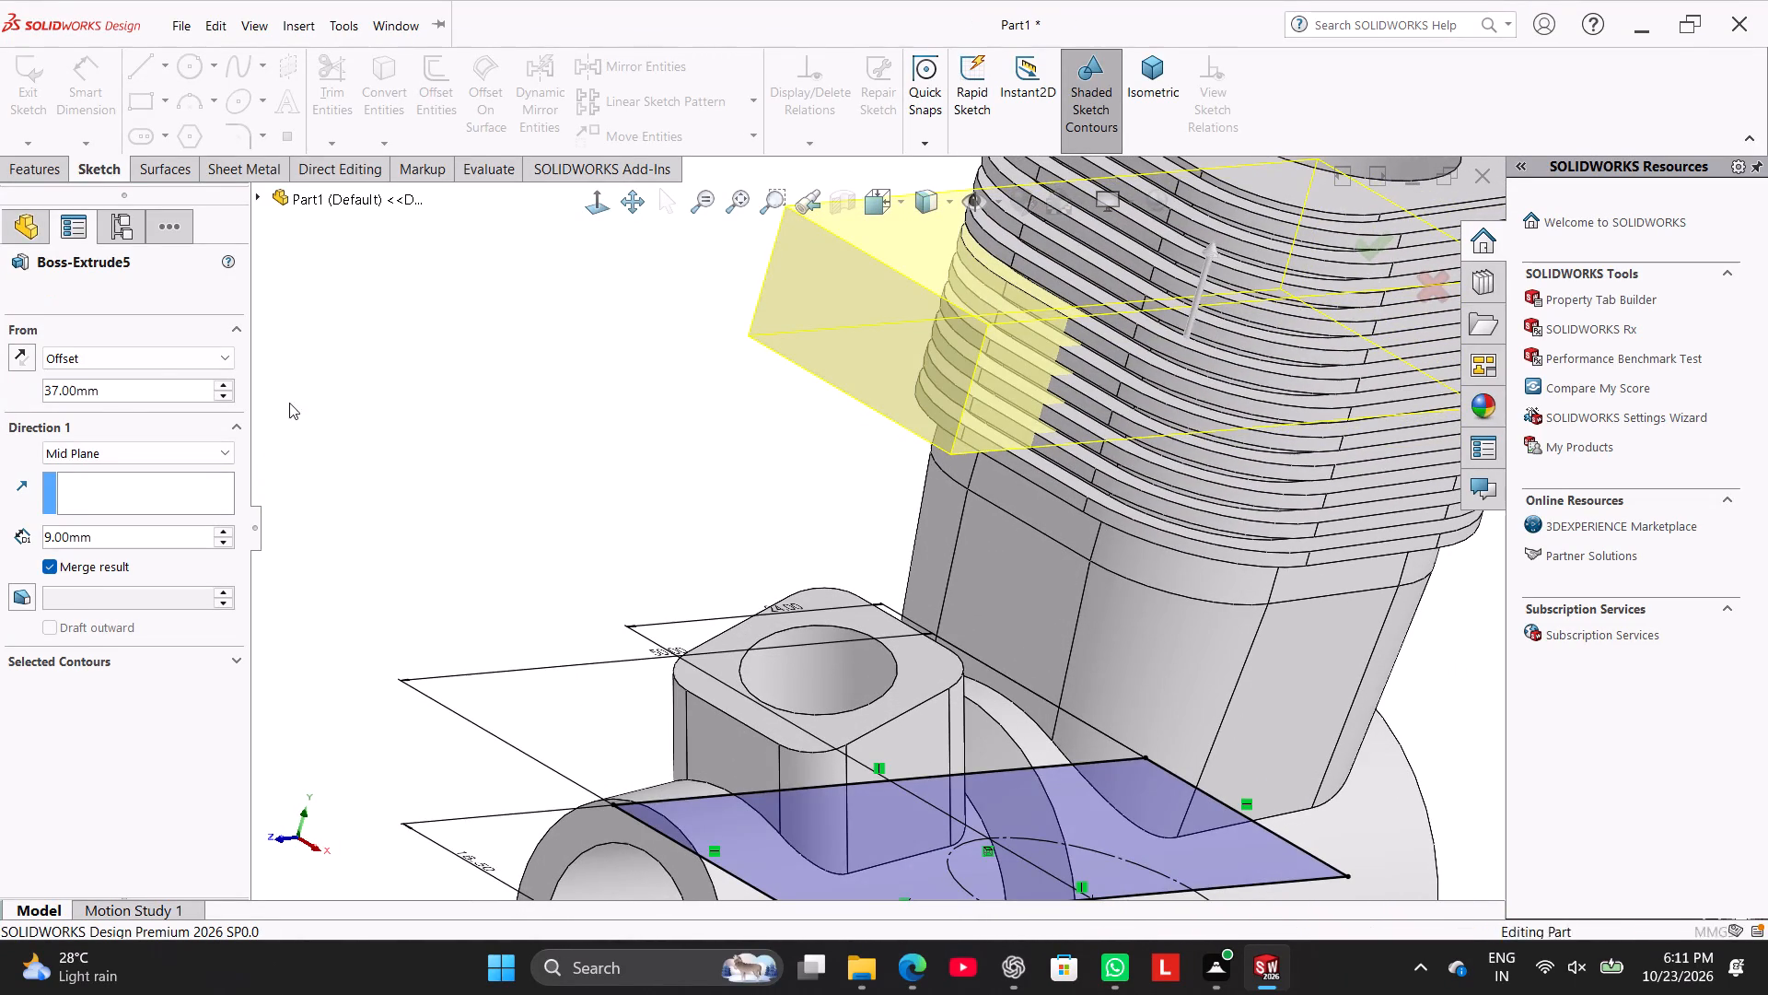
click(375, 421)
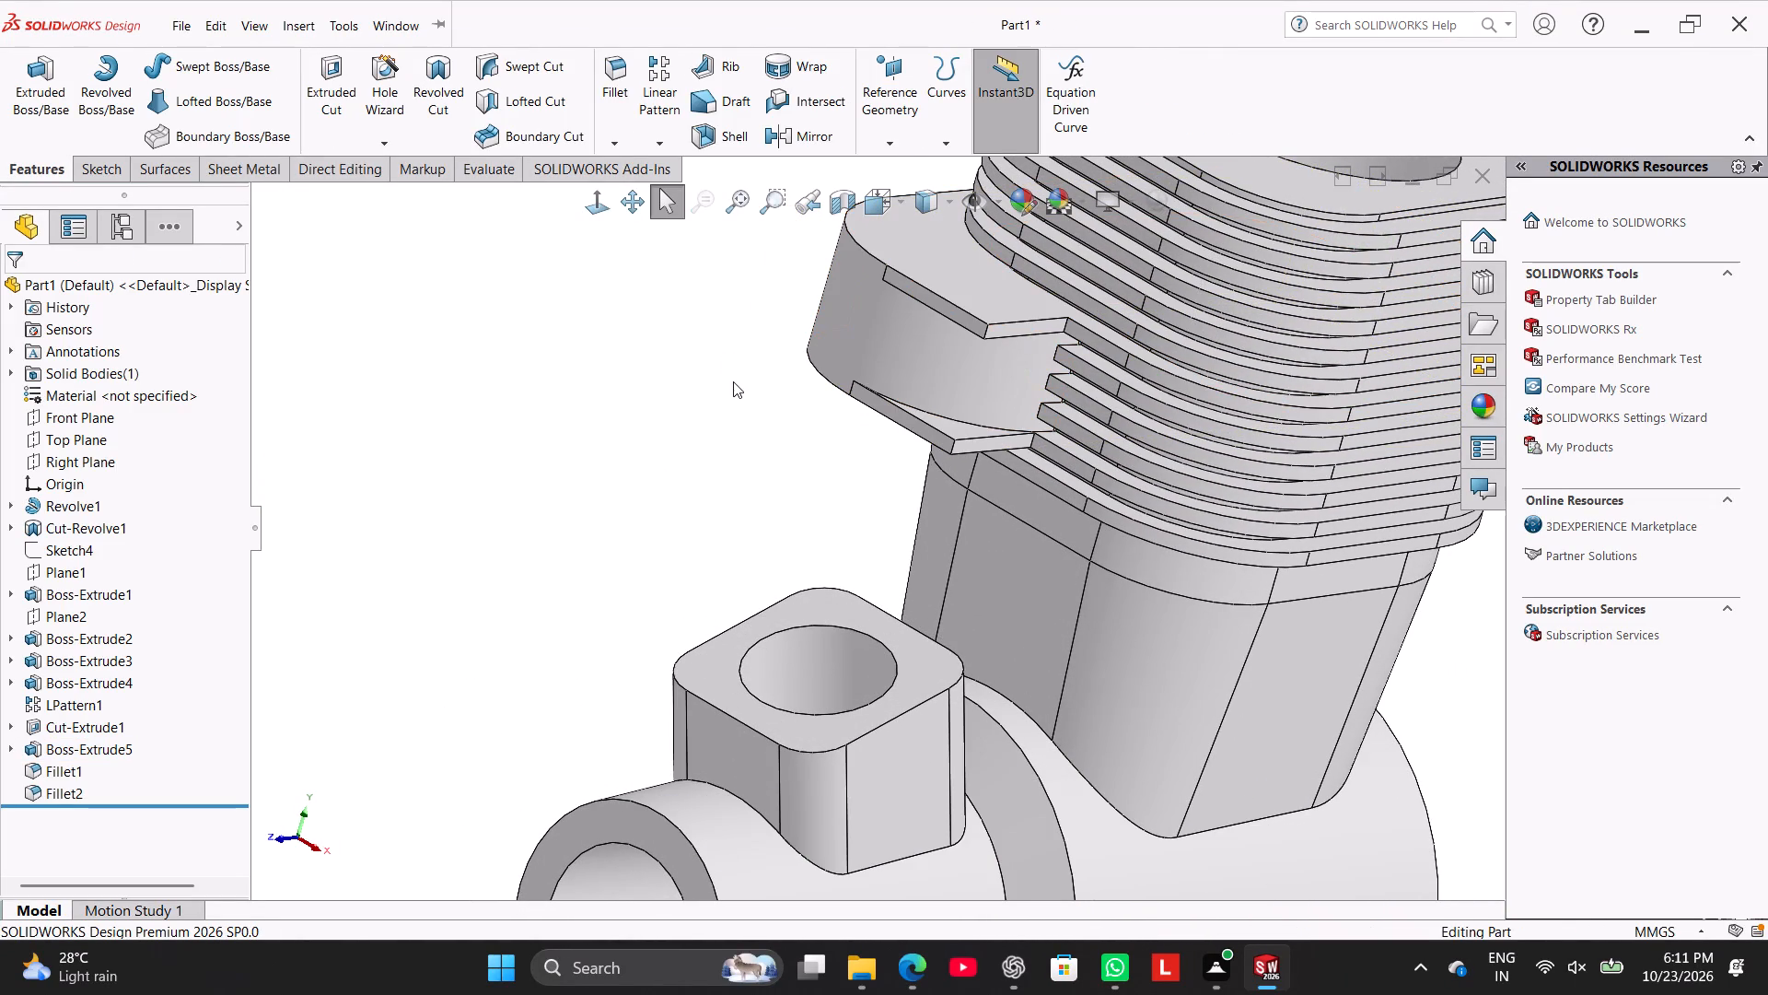
middle_drag(734, 375, 735, 313)
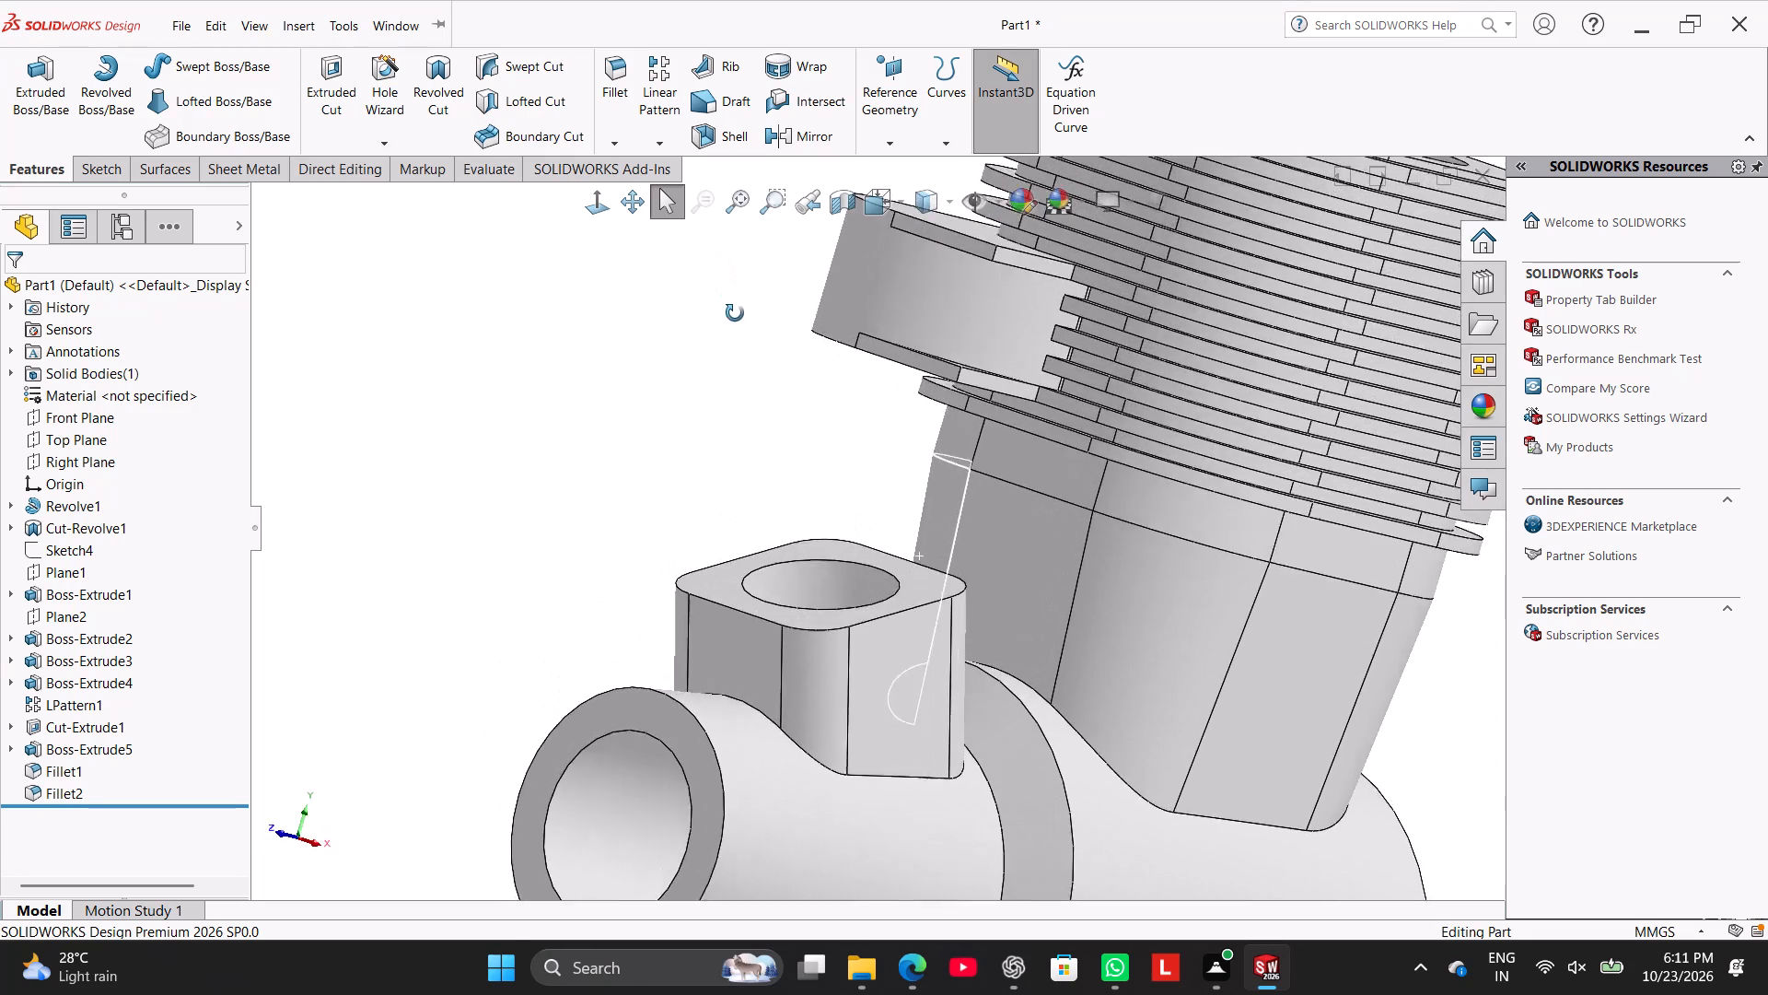
middle_drag(735, 313, 715, 474)
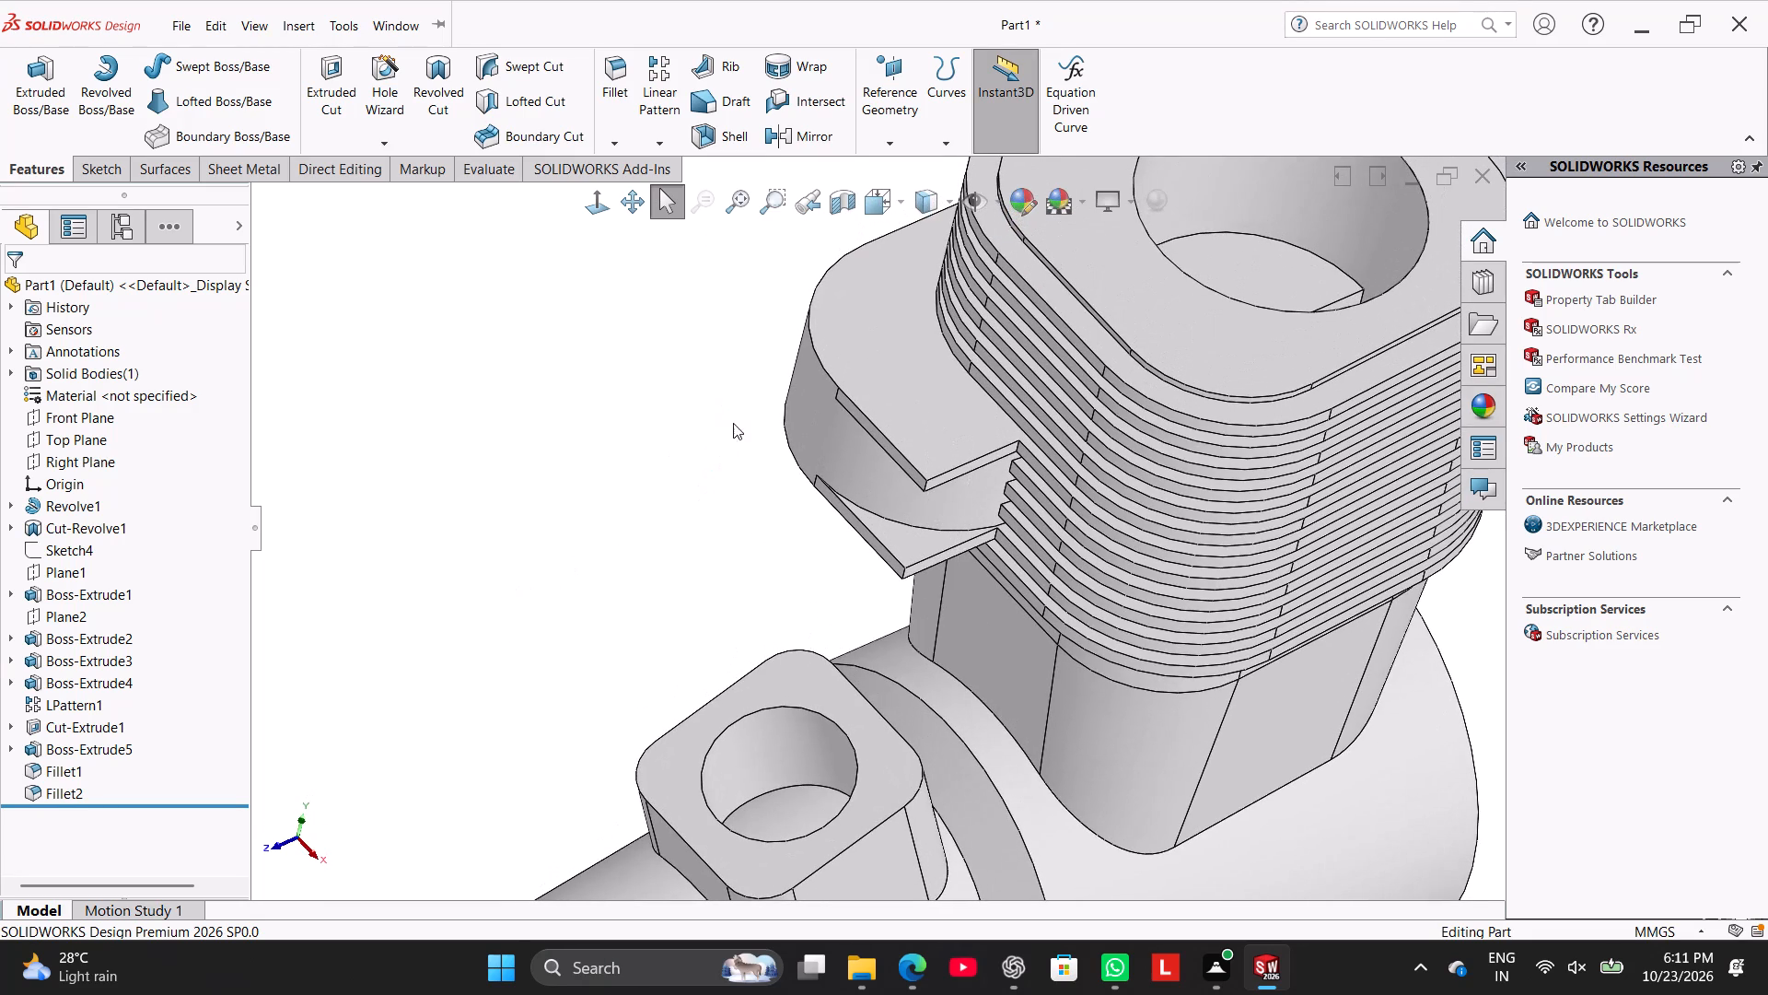
right_drag(551, 536, 723, 384)
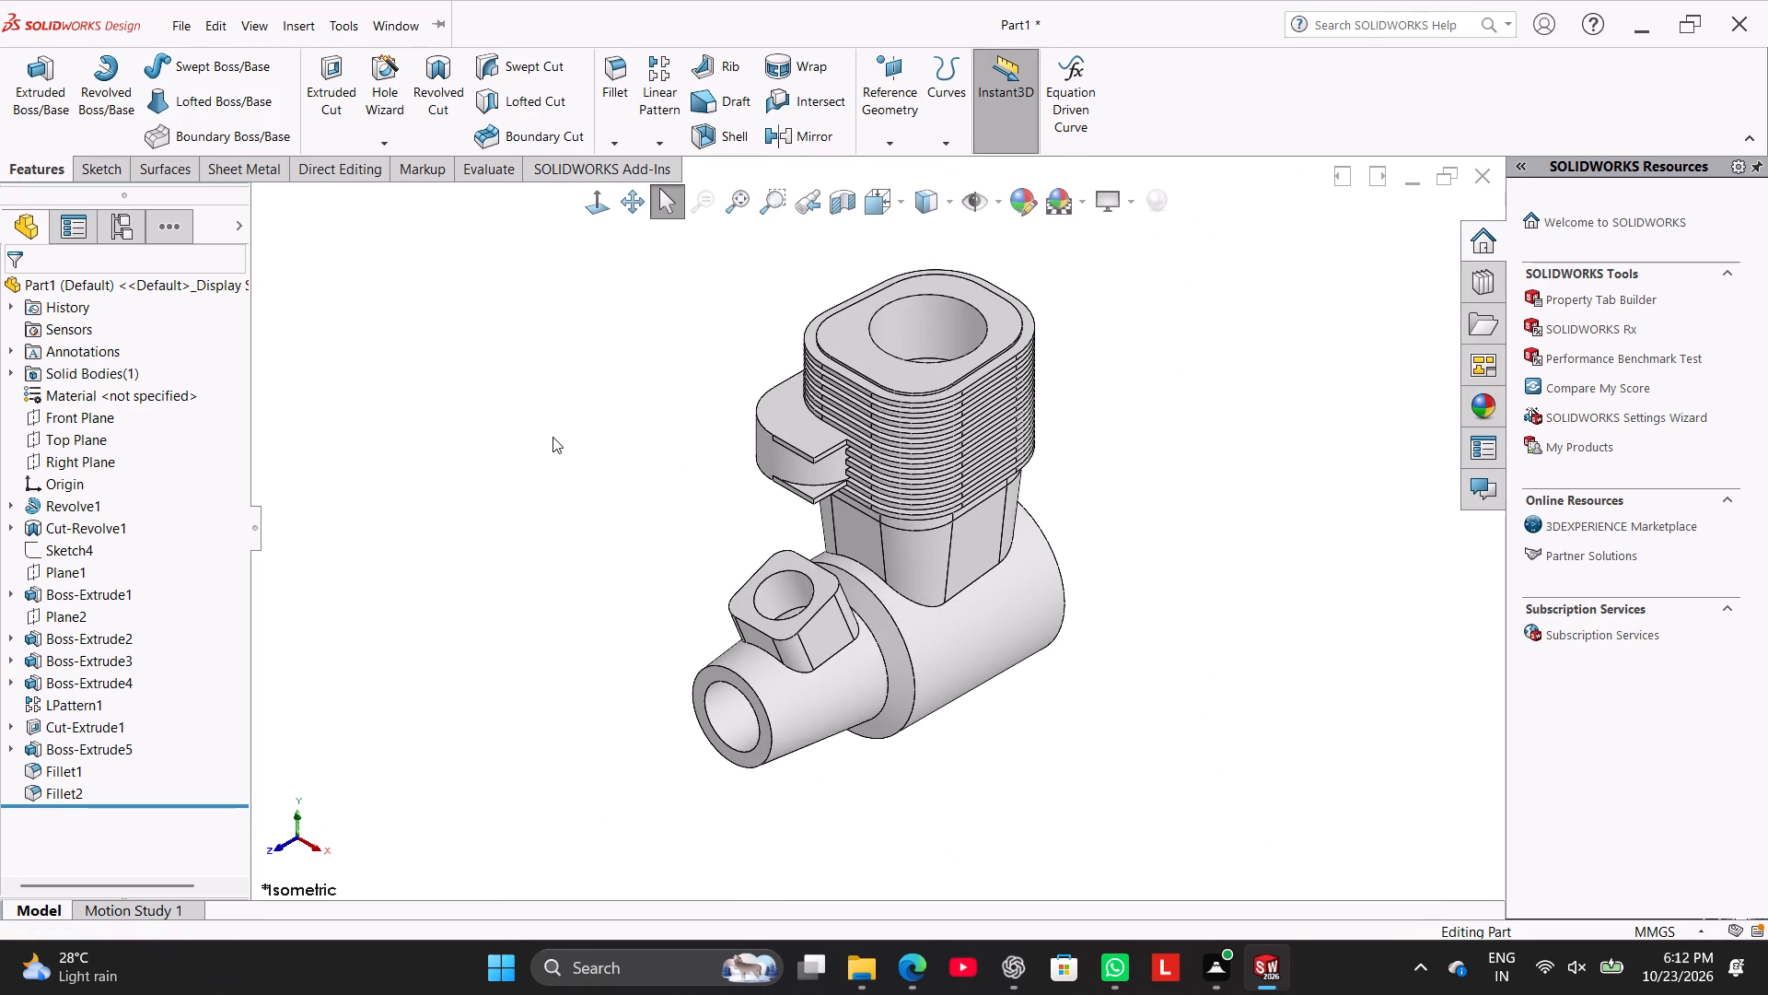
Edit the first full round fillet and clear its centre face set and both side face sets.
right_click(65, 765)
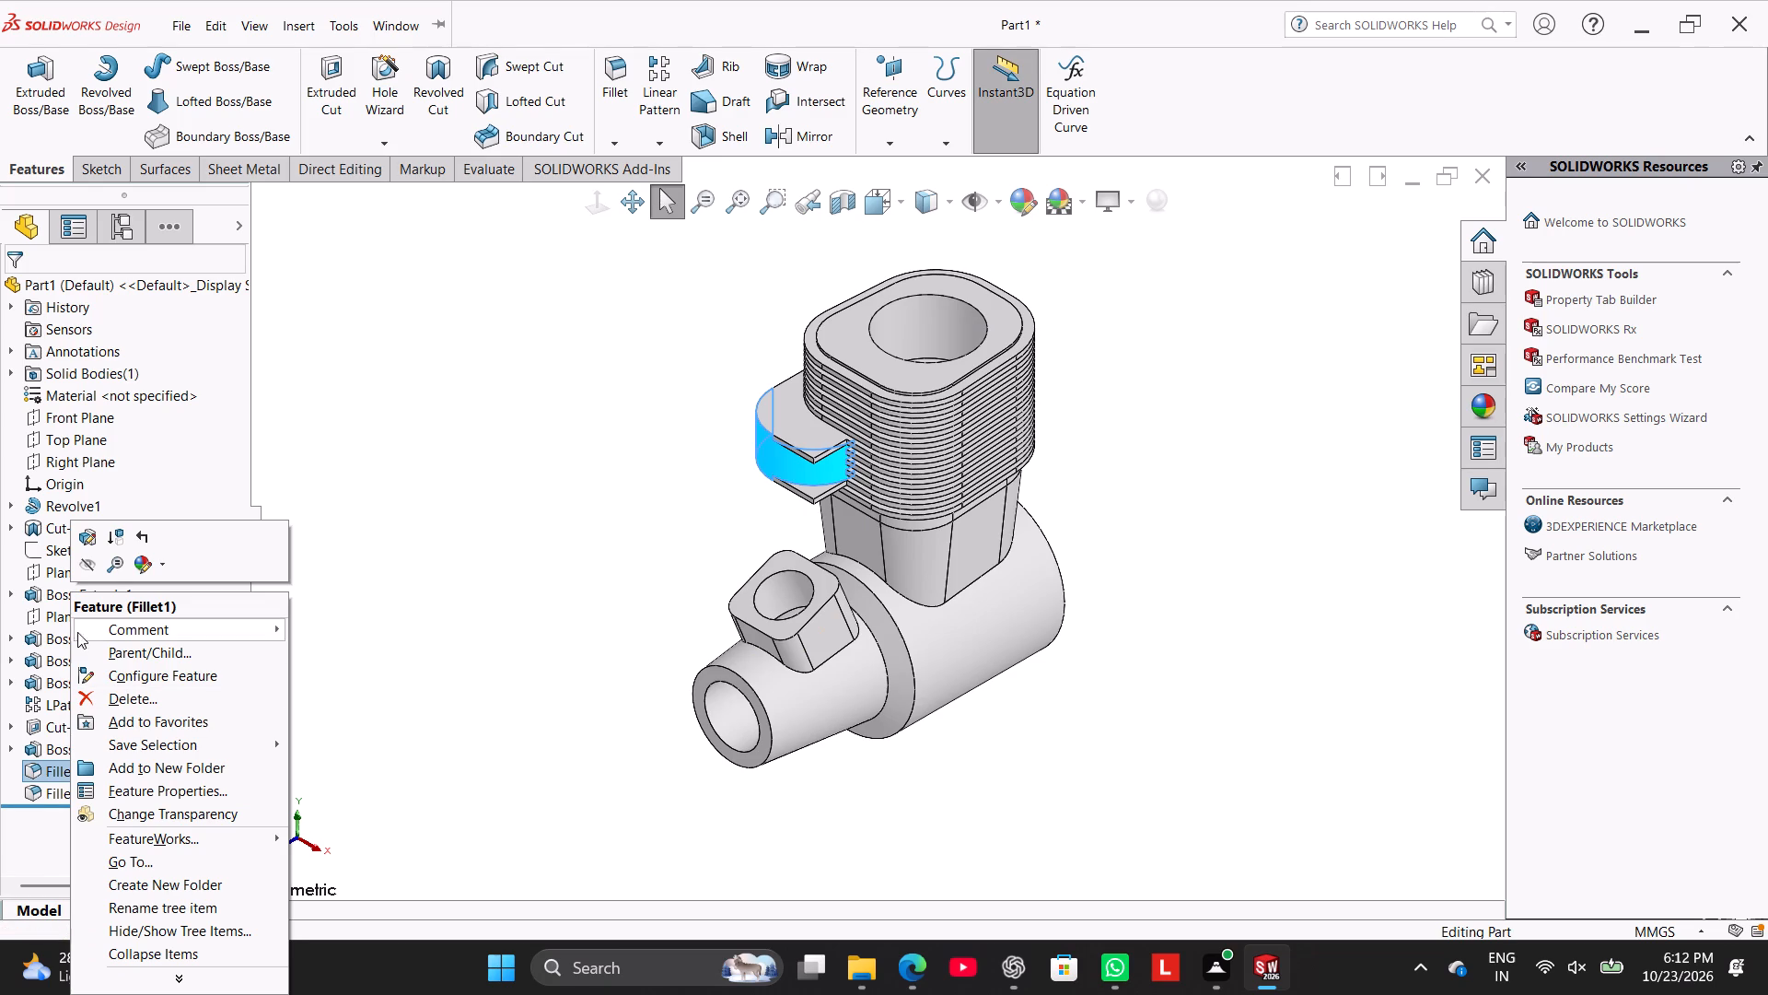
click(84, 539)
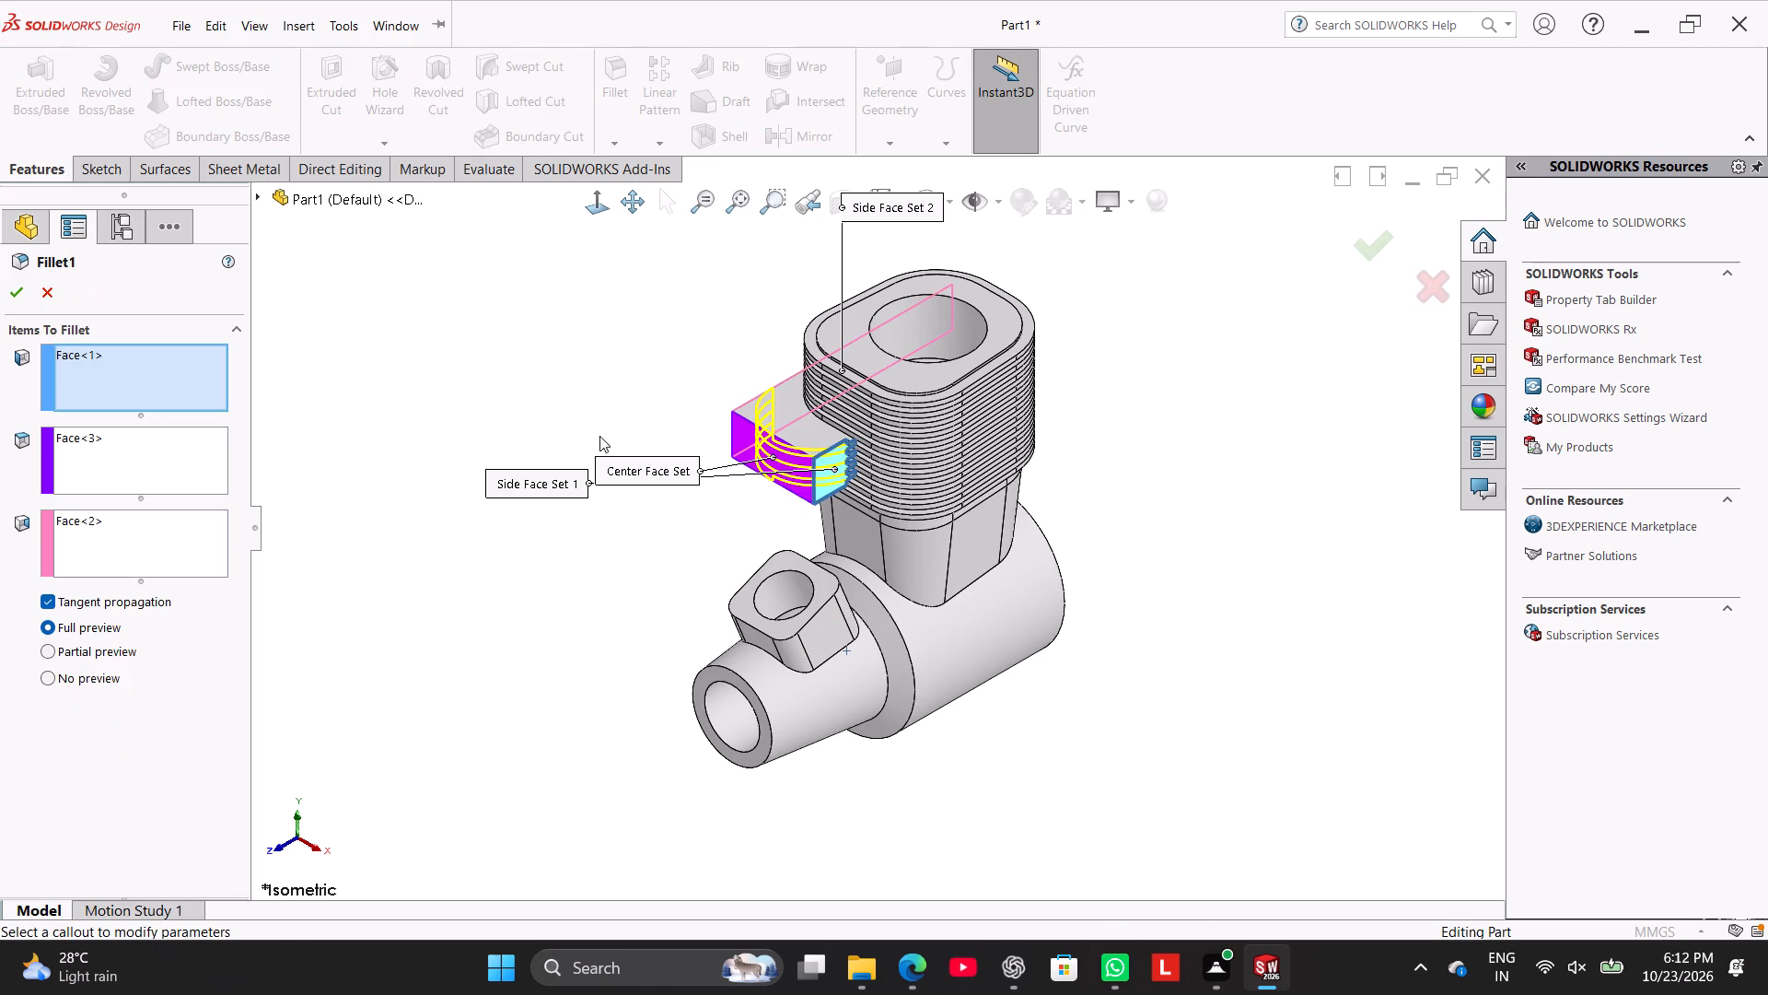
scroll(582, 435, down, 1)
right_click(187, 370)
click(219, 385)
right_click(175, 443)
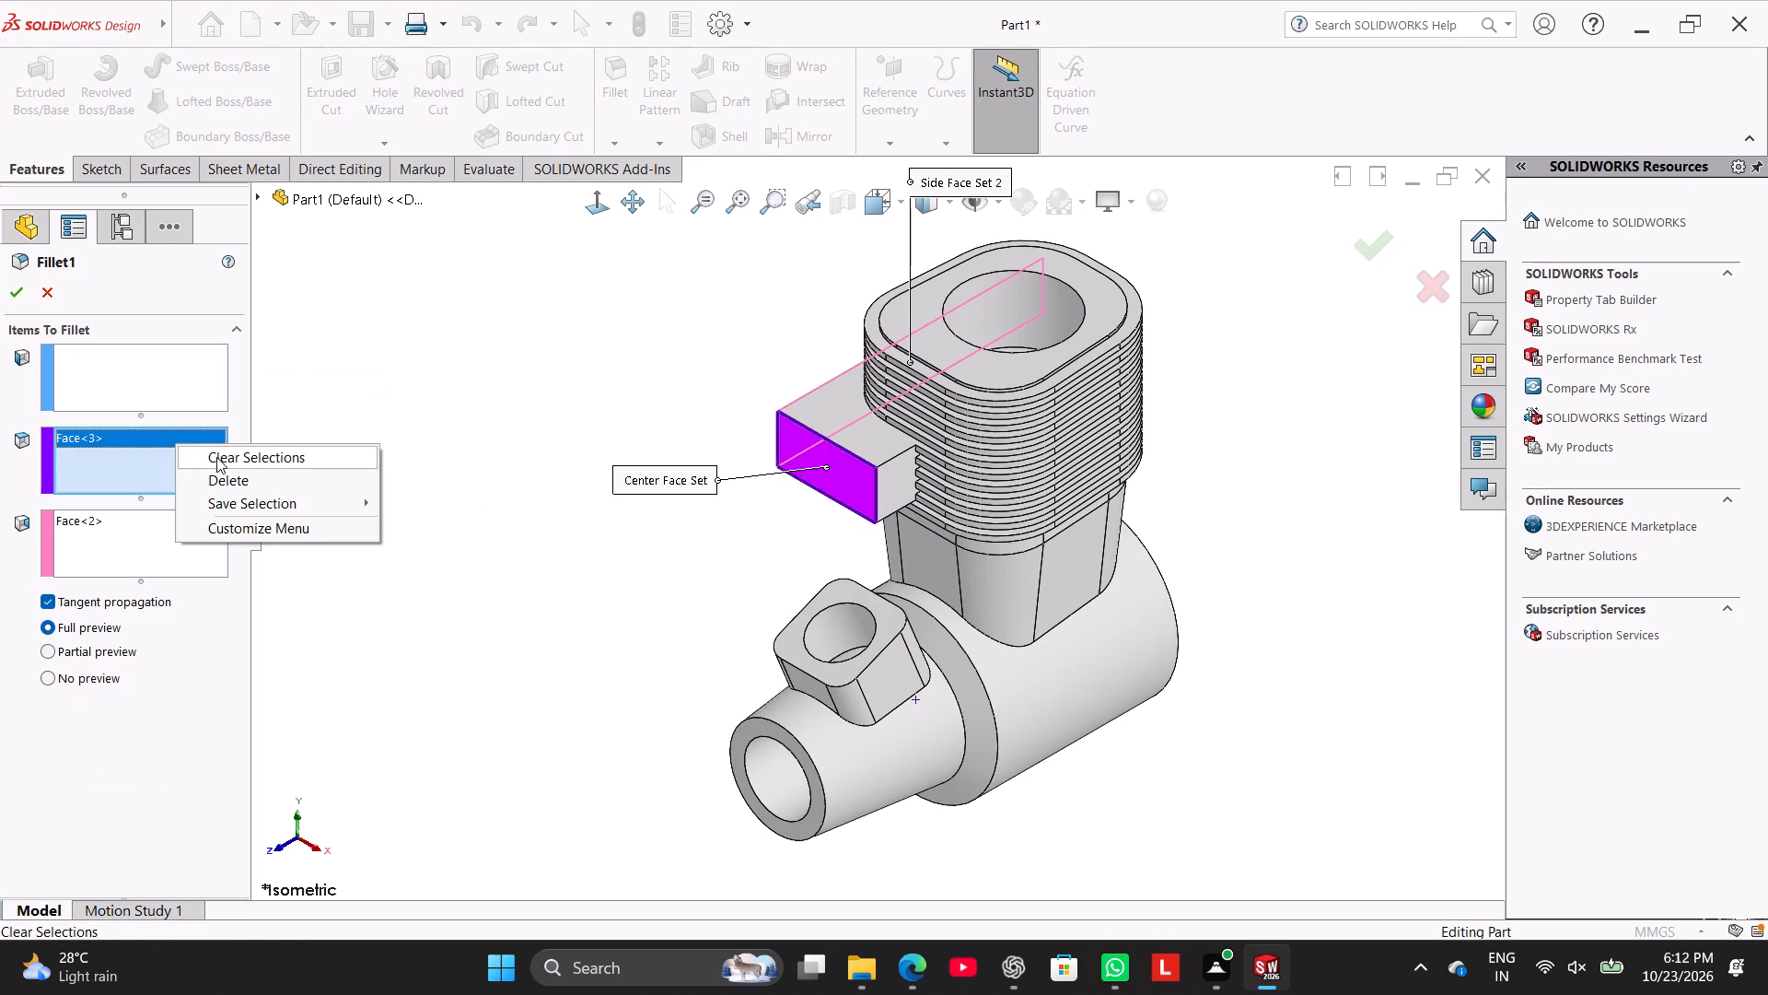
click(218, 459)
right_click(182, 551)
click(240, 564)
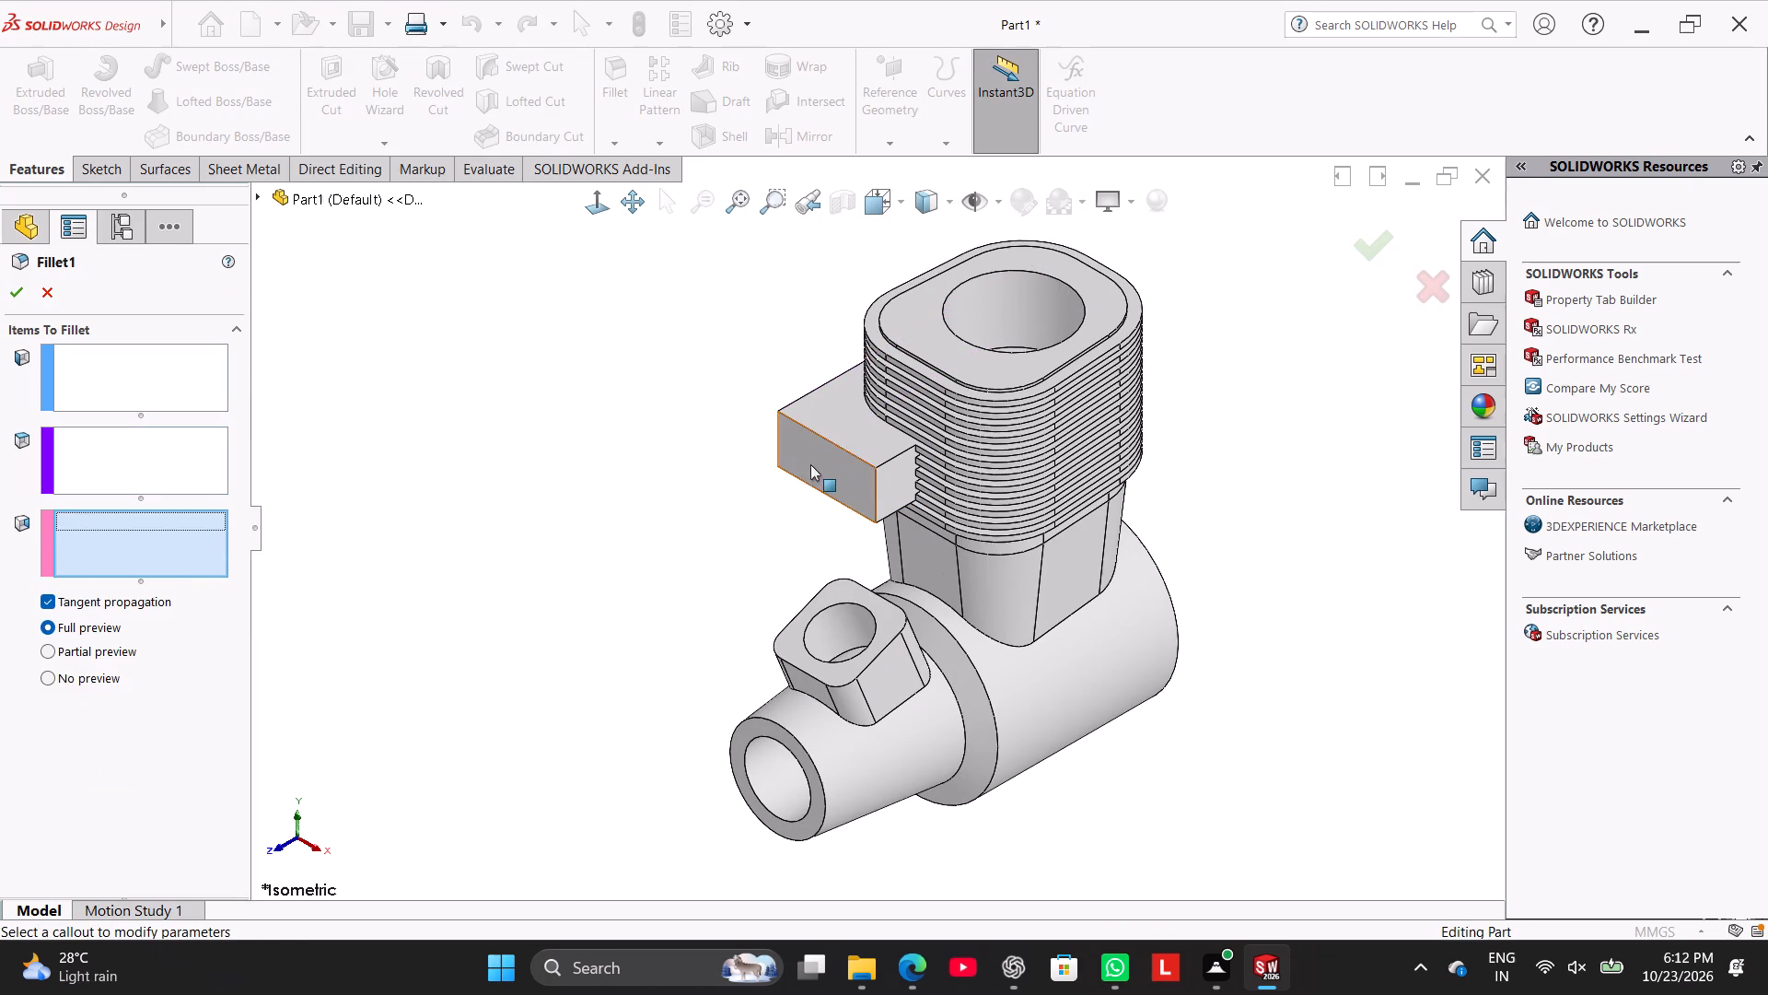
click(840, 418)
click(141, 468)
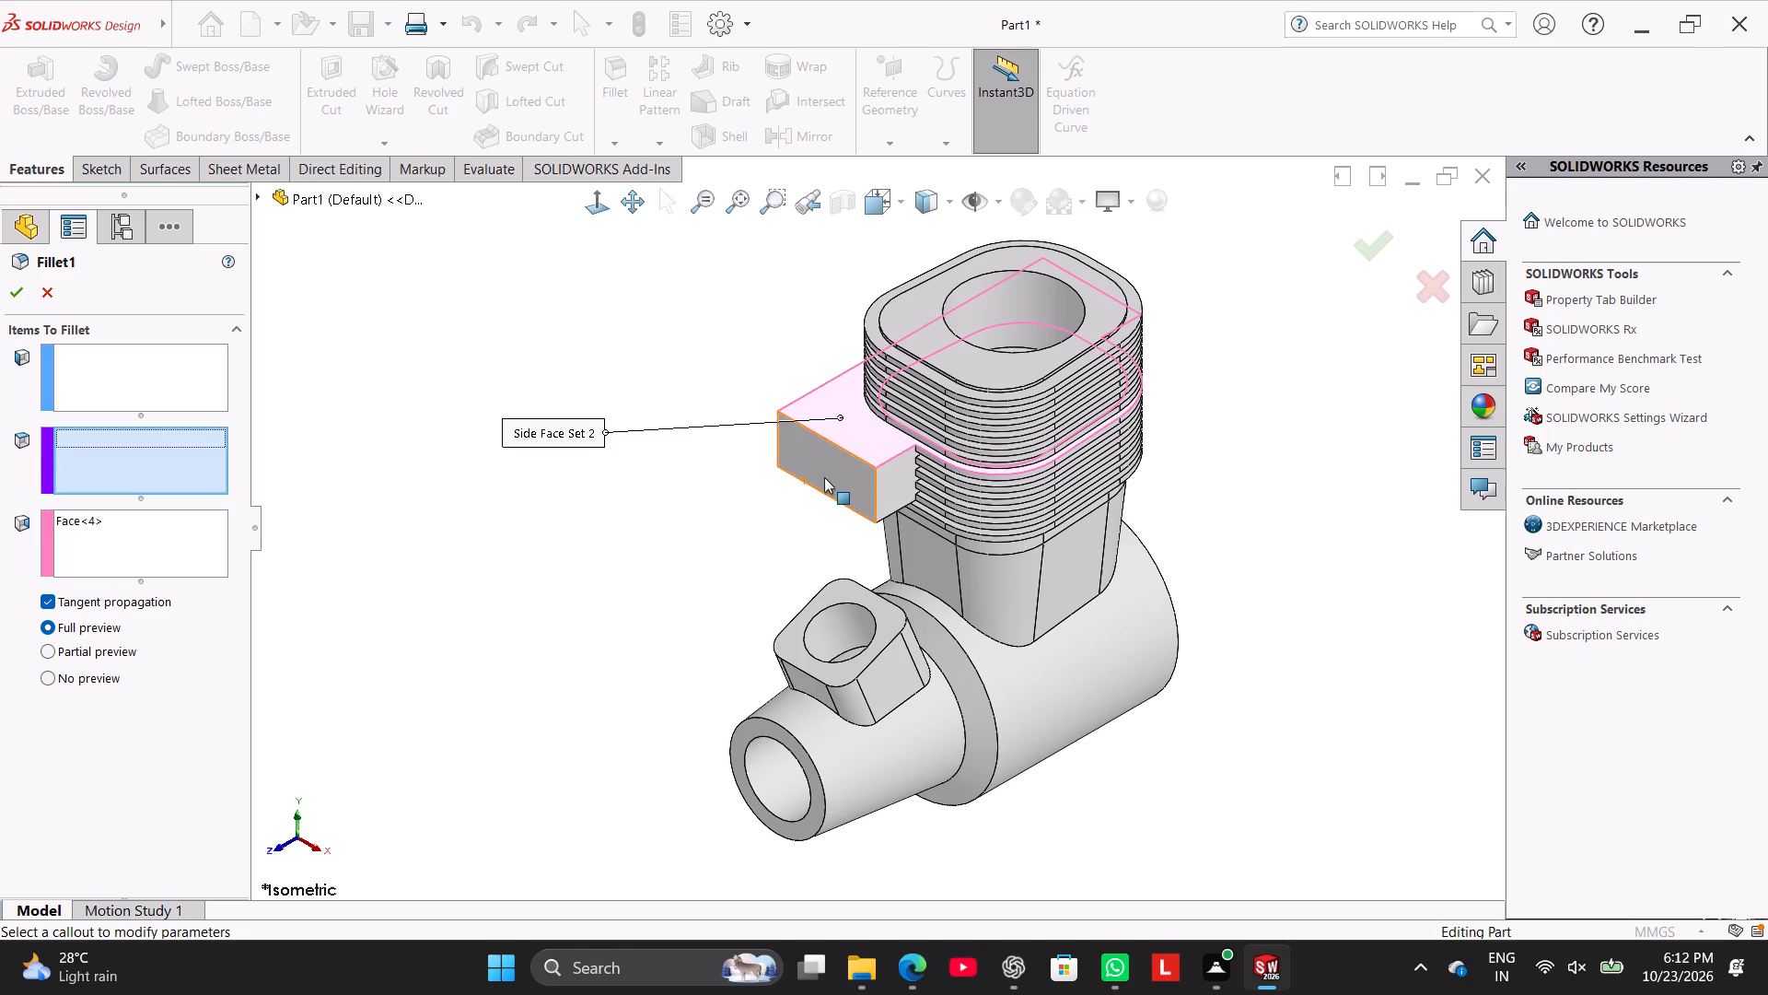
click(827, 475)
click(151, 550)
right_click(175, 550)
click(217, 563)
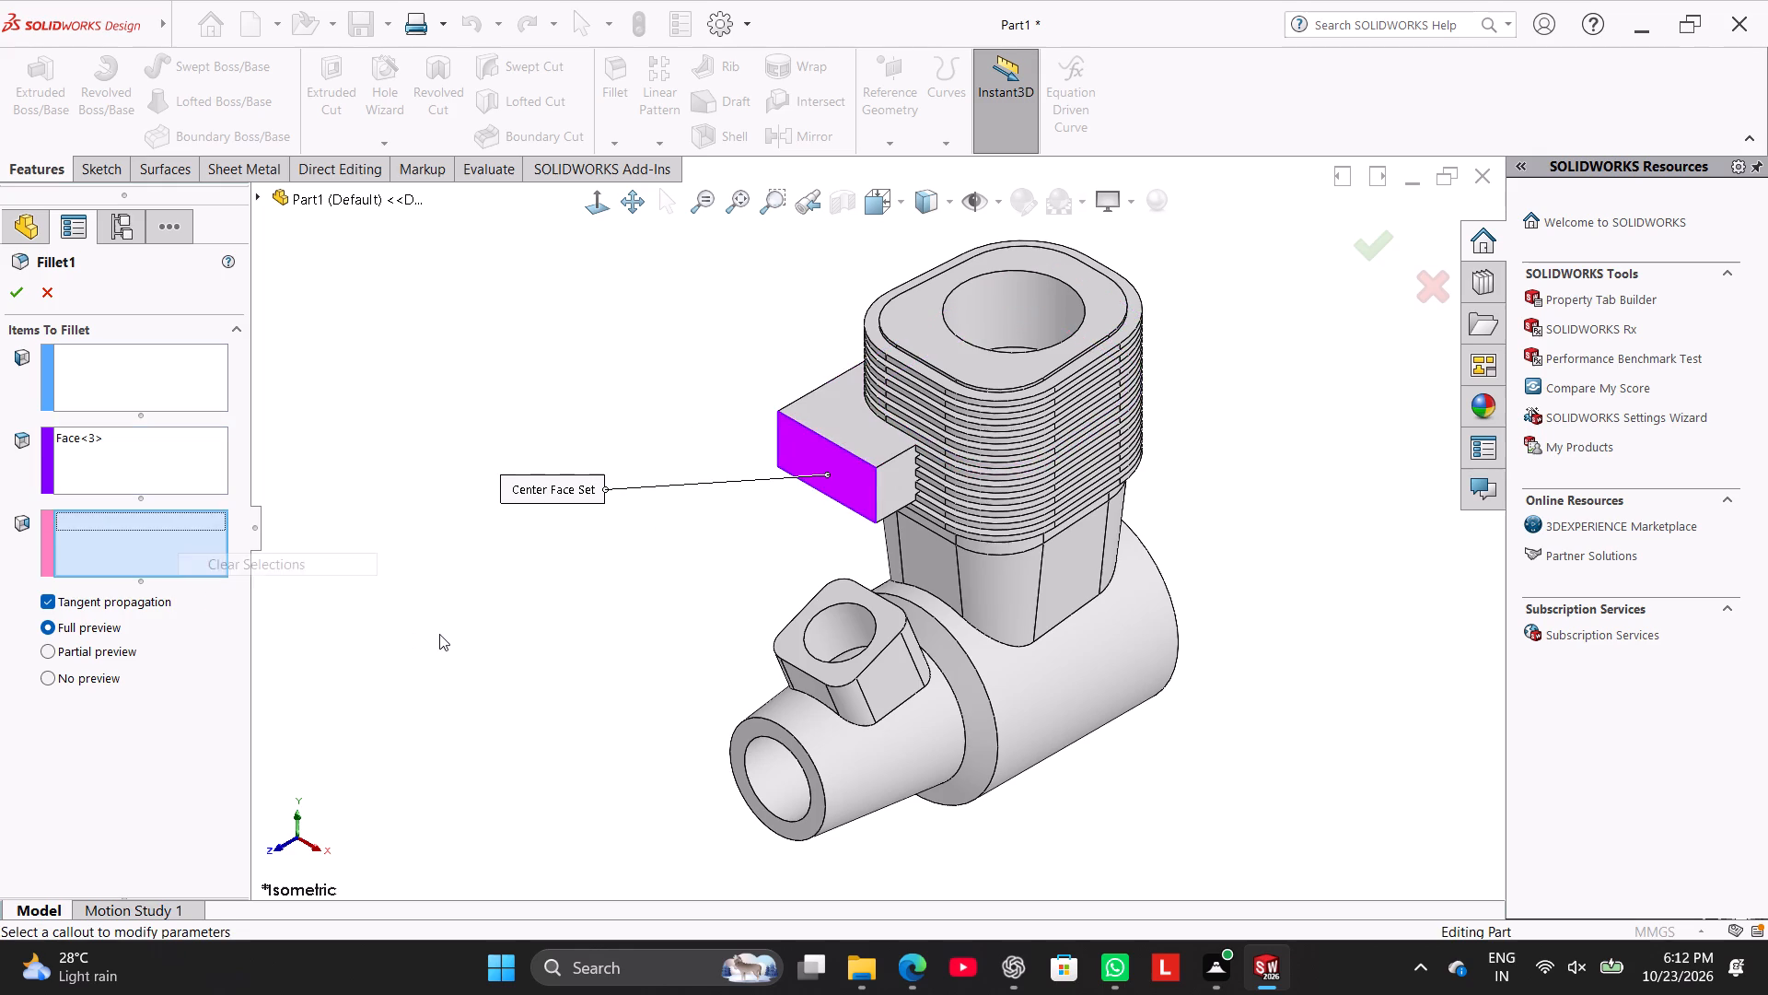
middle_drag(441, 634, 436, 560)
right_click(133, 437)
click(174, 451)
Reassign the first full round fillet's faces: block top as side set 1, end face as centre, underside as side set 2.
click(133, 395)
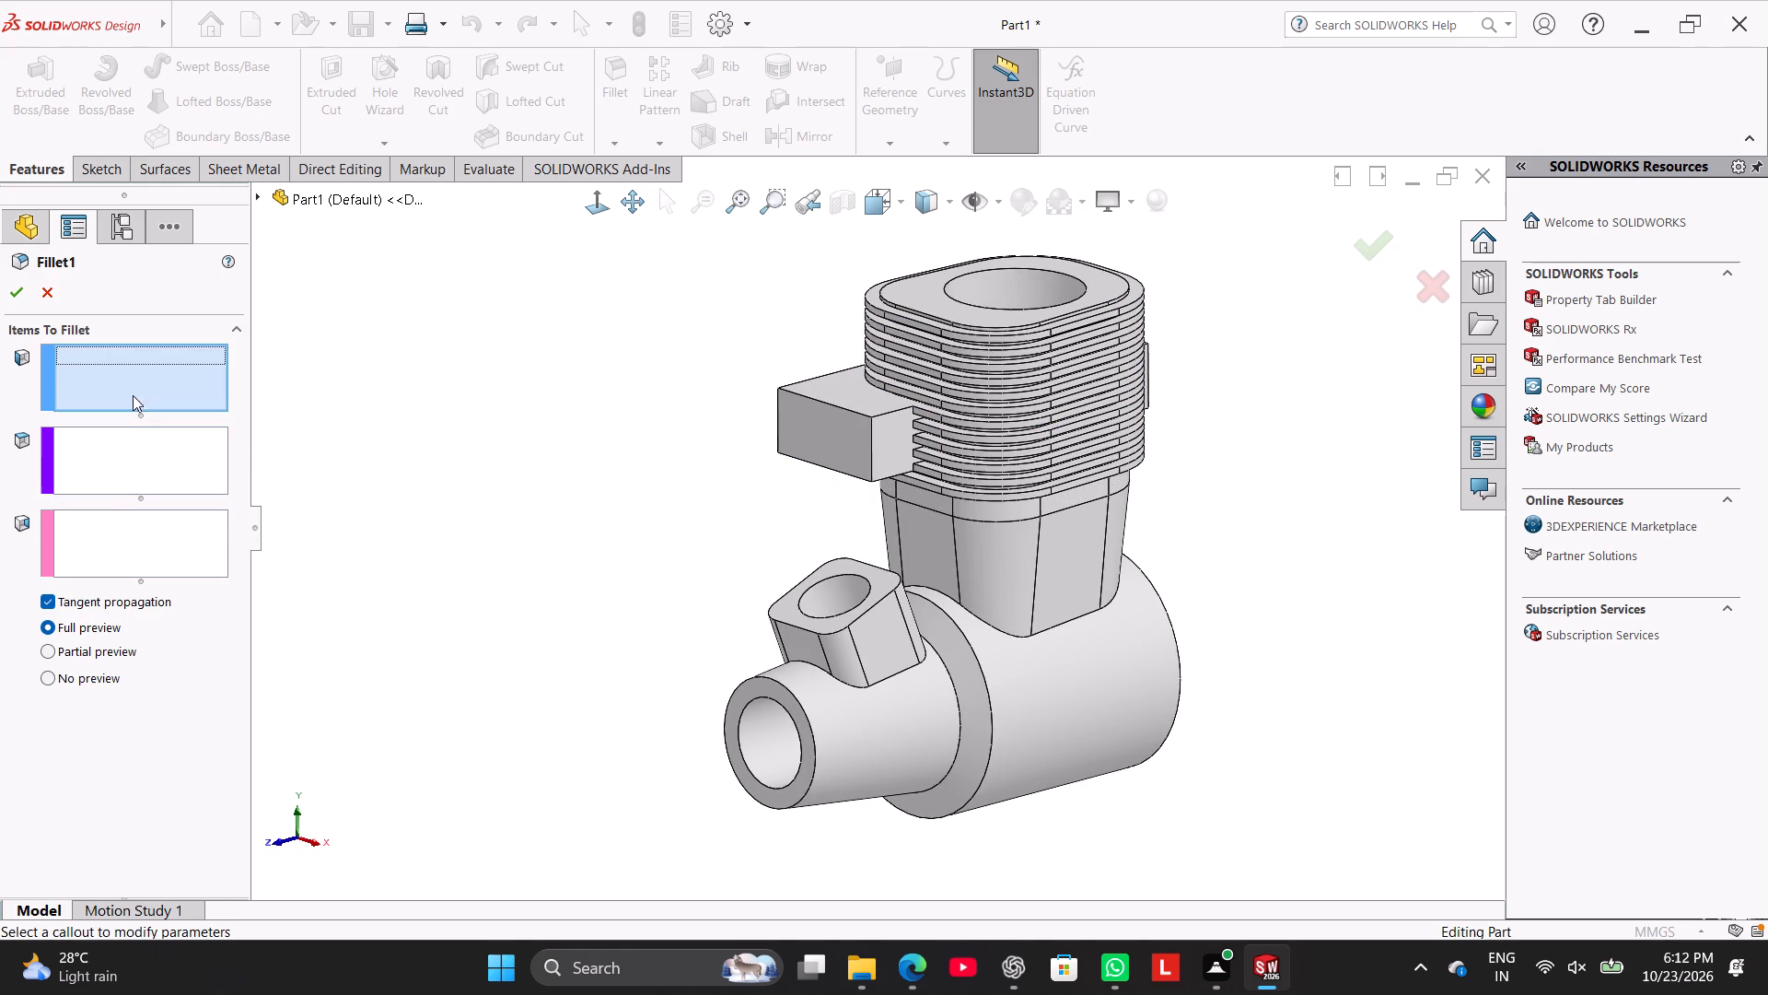
click(838, 384)
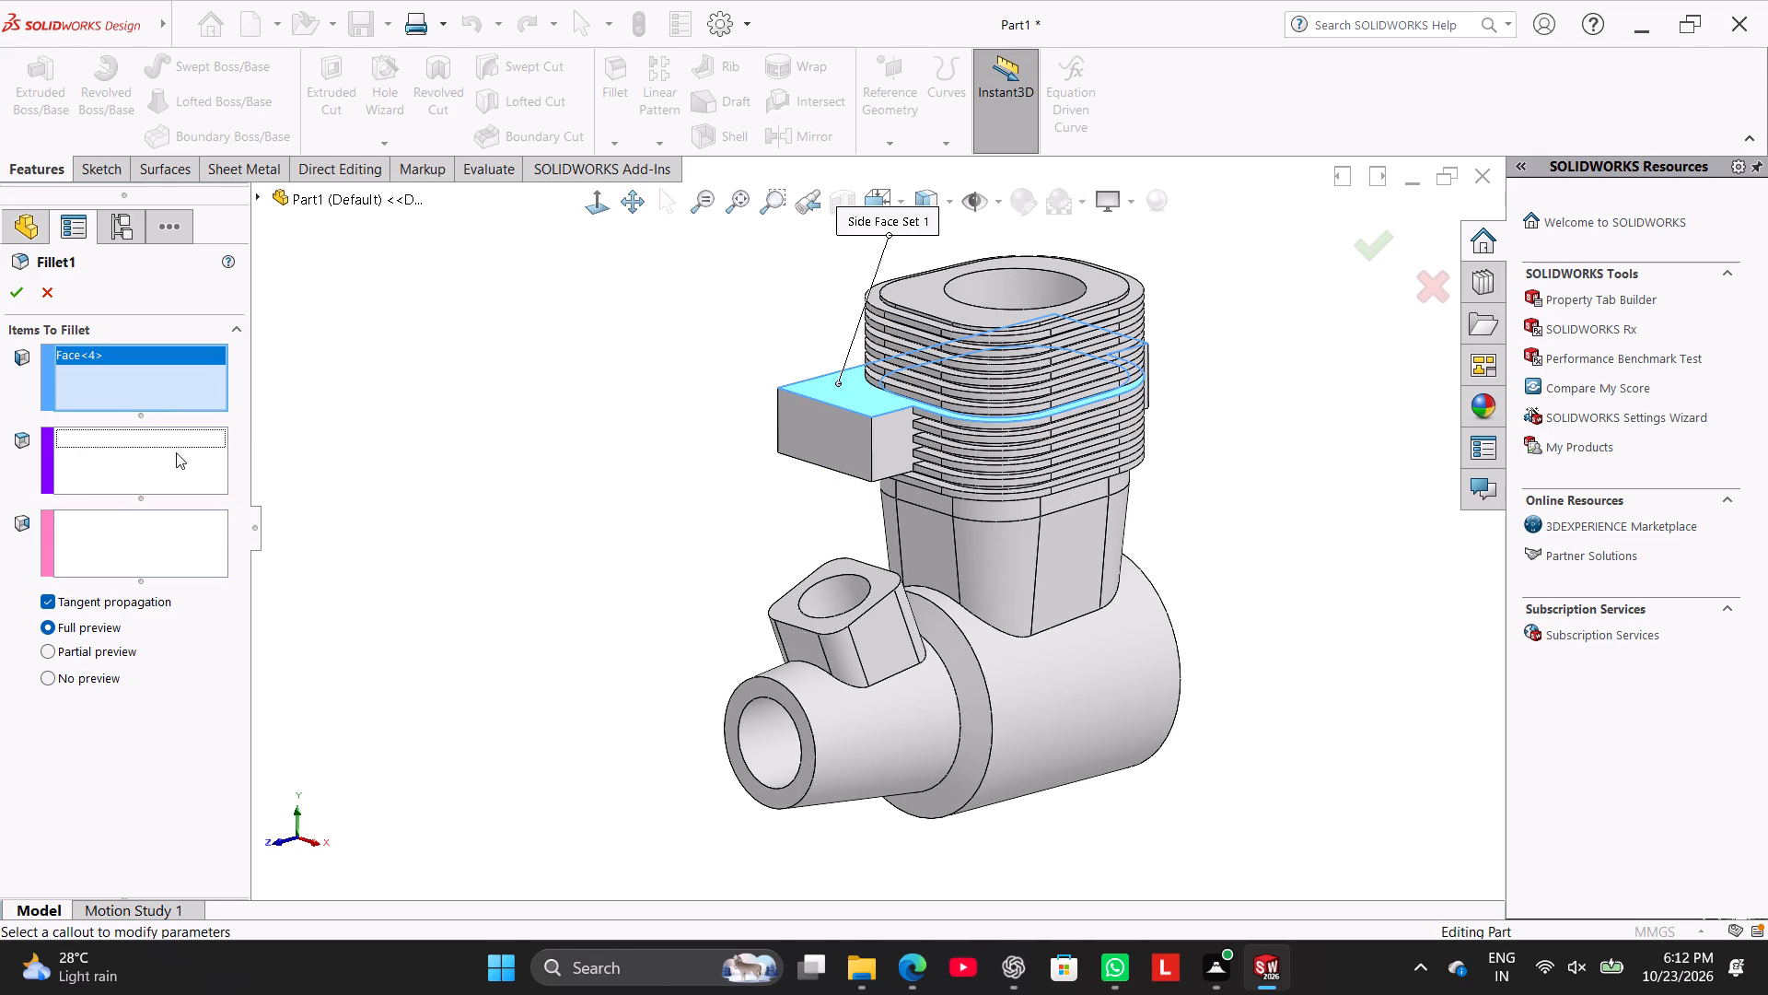
click(176, 452)
click(830, 435)
drag(129, 561, 140, 561)
middle_drag(578, 581, 622, 346)
click(823, 449)
middle_drag(637, 499, 522, 749)
click(22, 293)
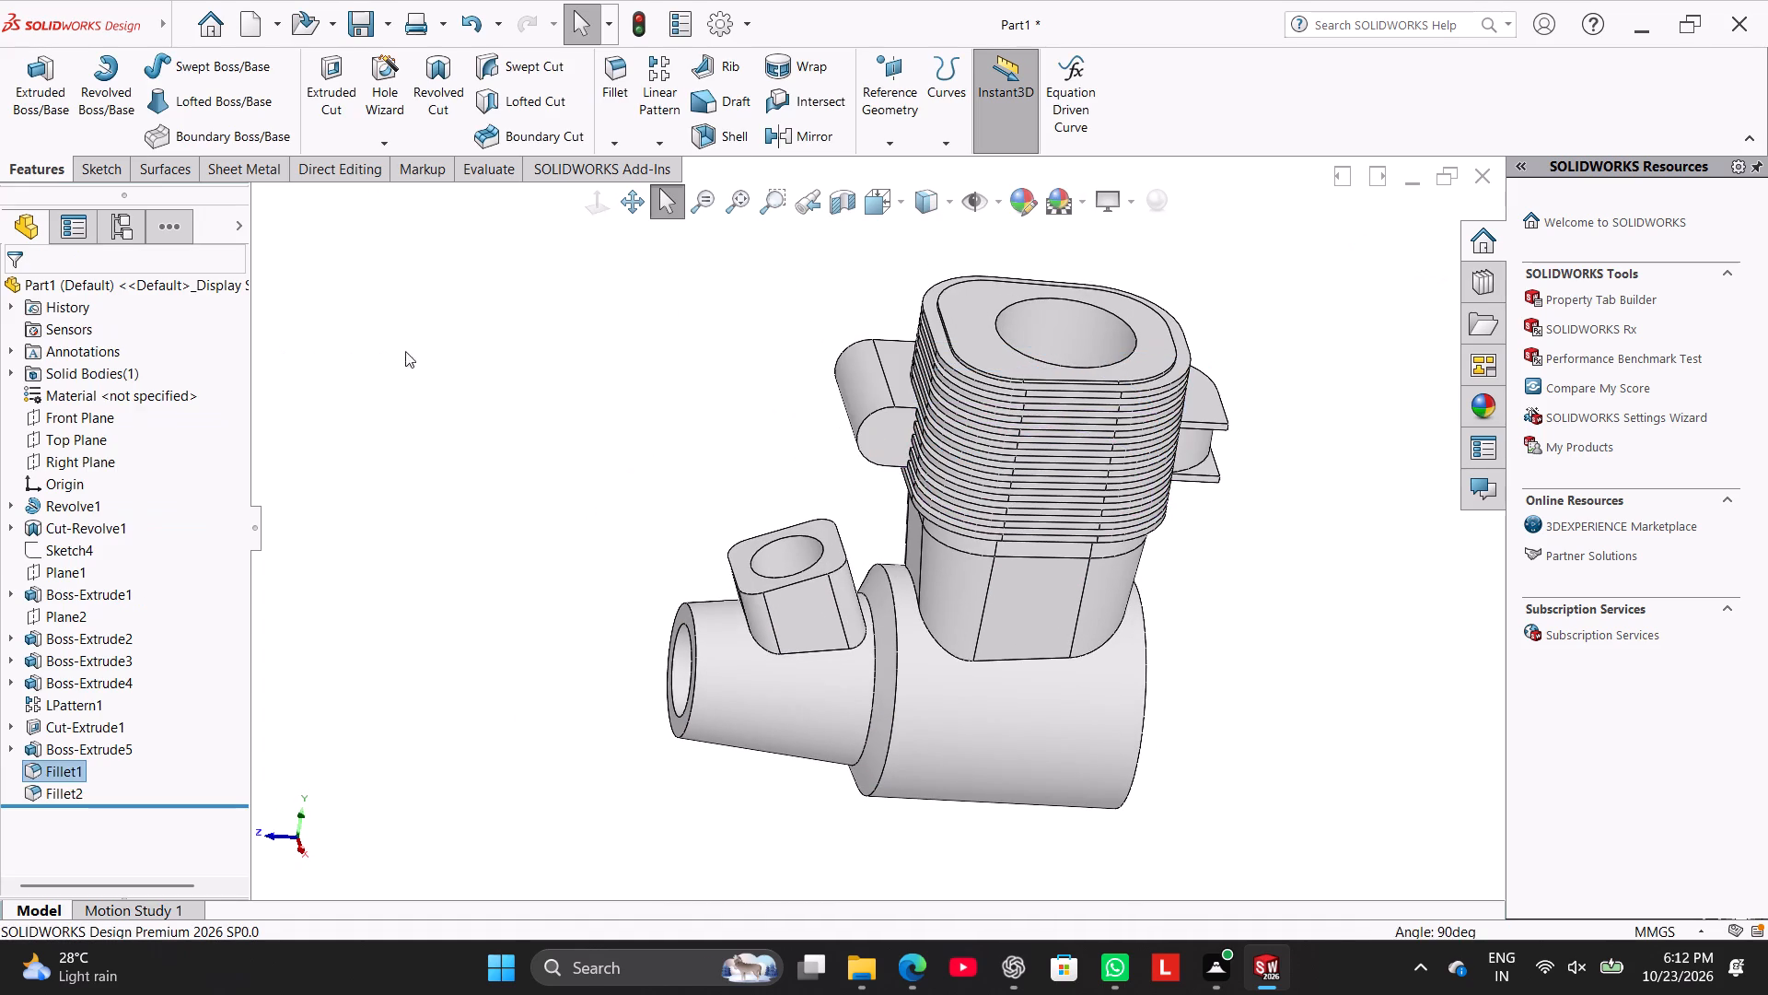
click(425, 353)
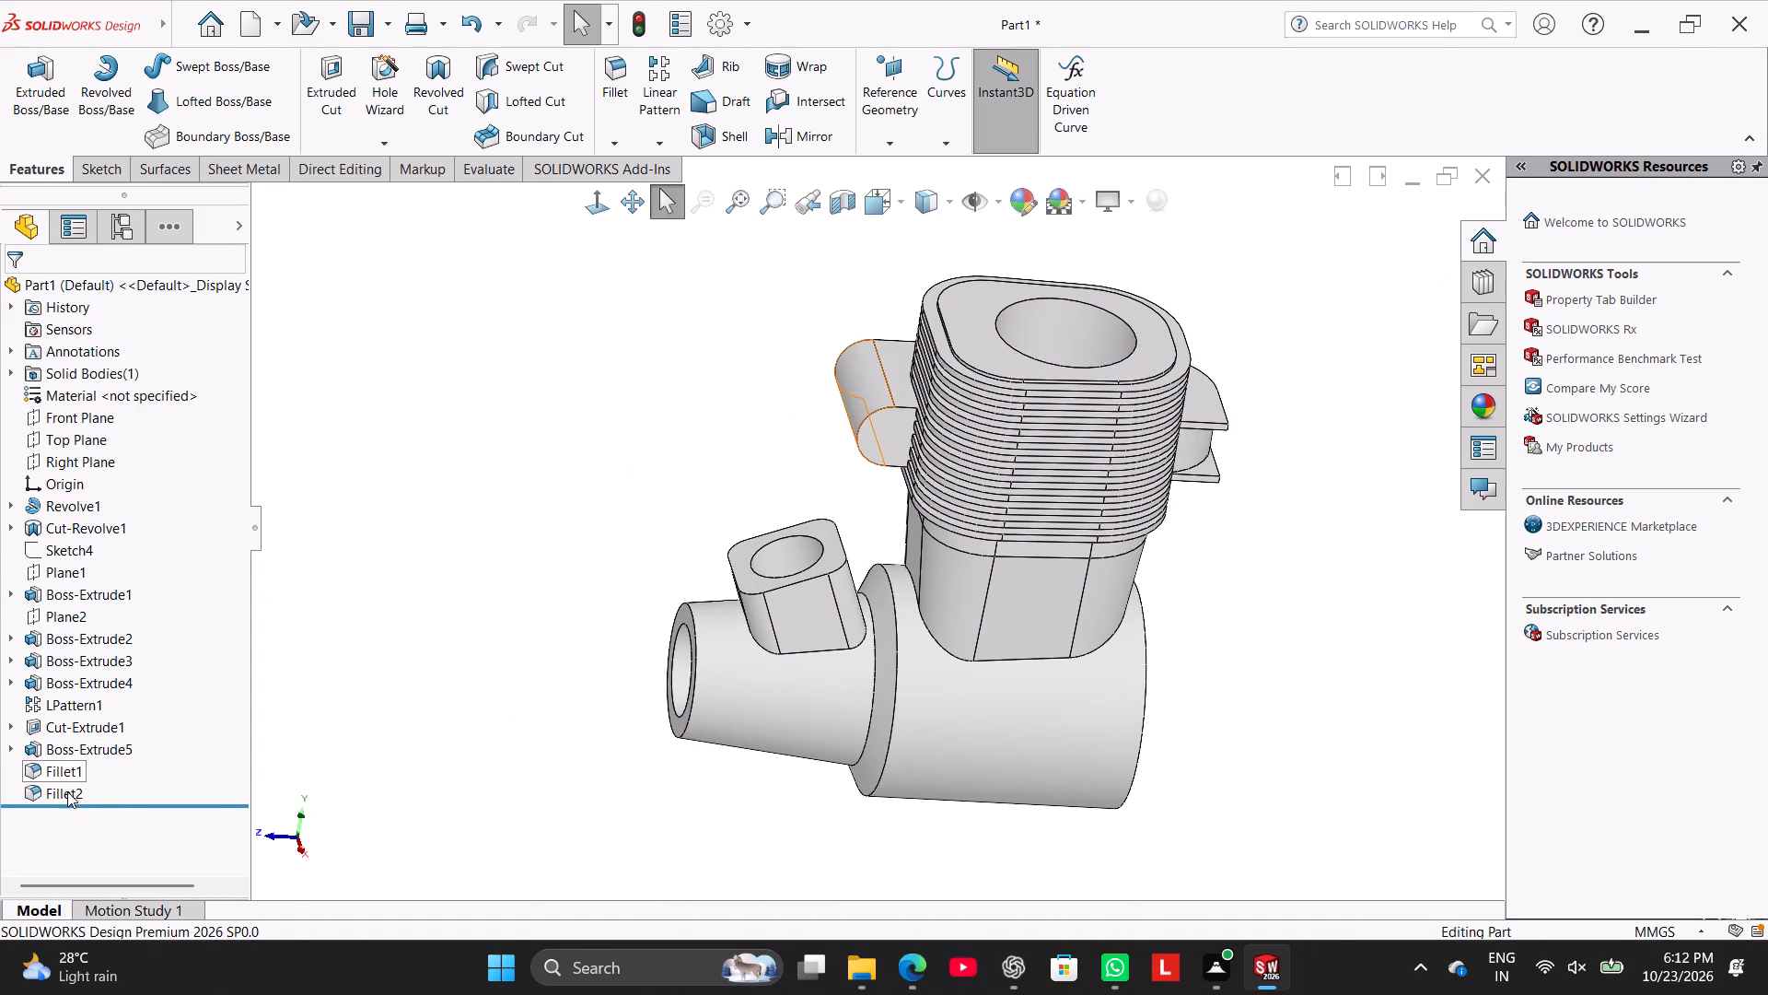
Edit the second full round fillet and clear its centre face set and both side face sets.
right_click(67, 791)
click(85, 534)
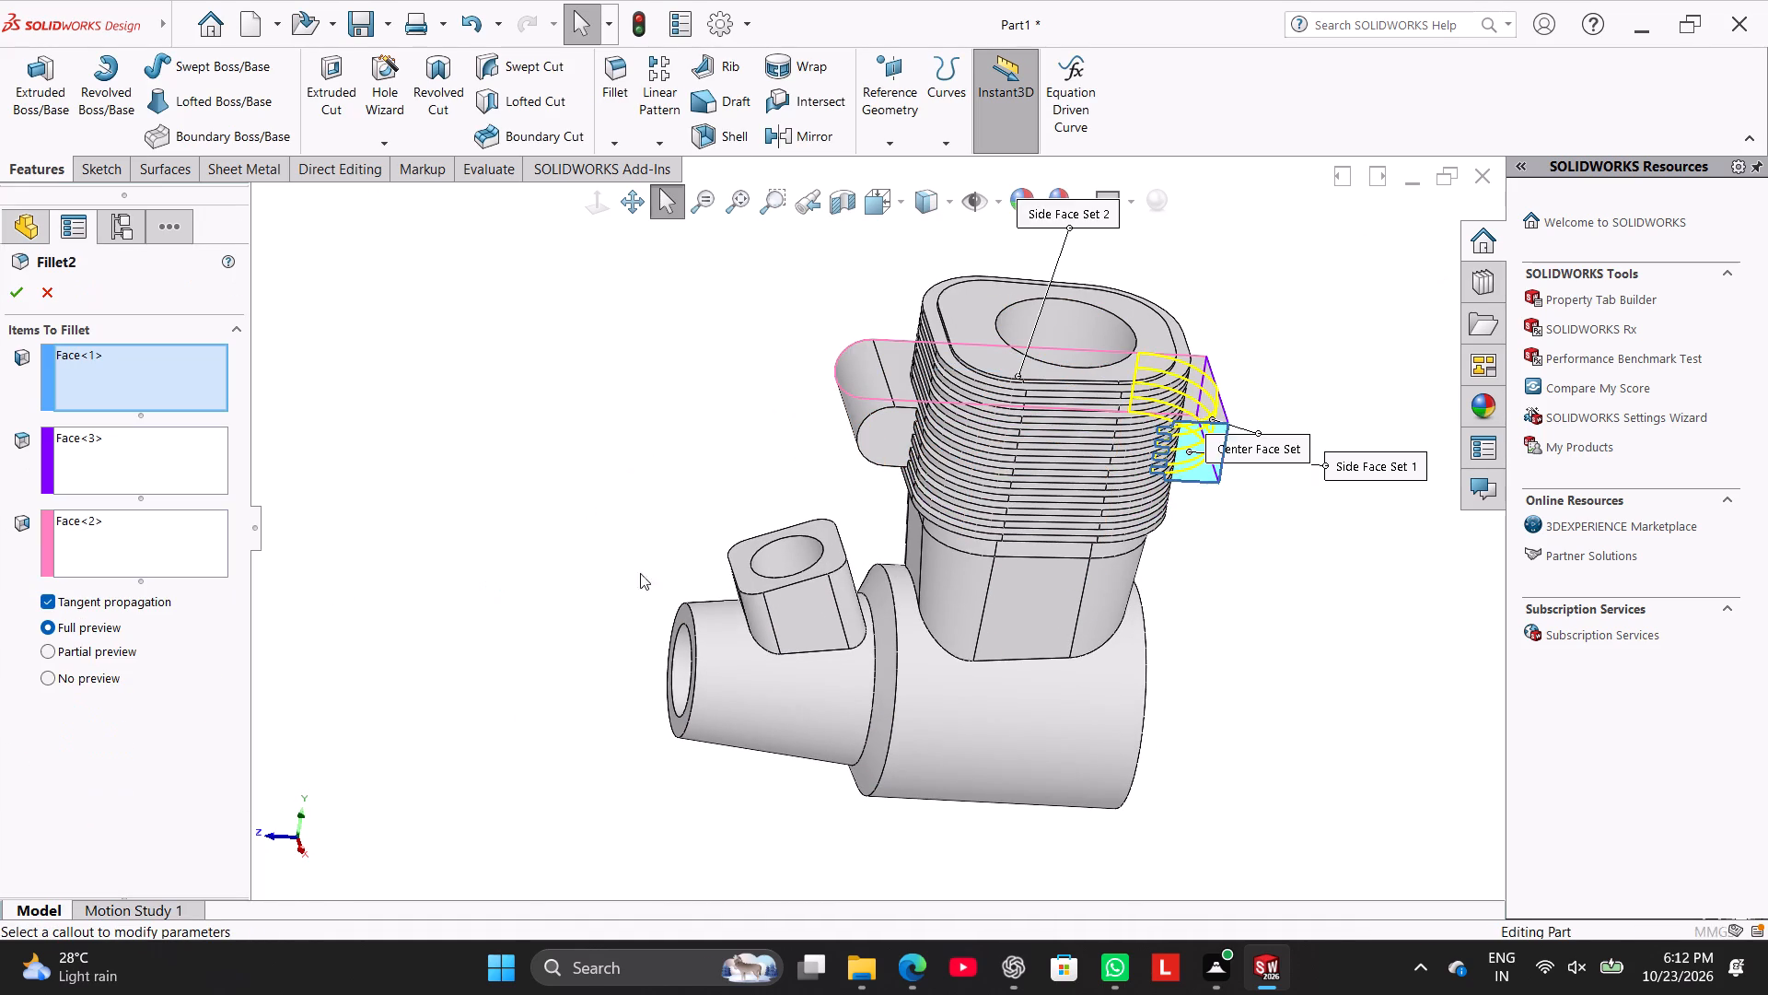
right_click(129, 384)
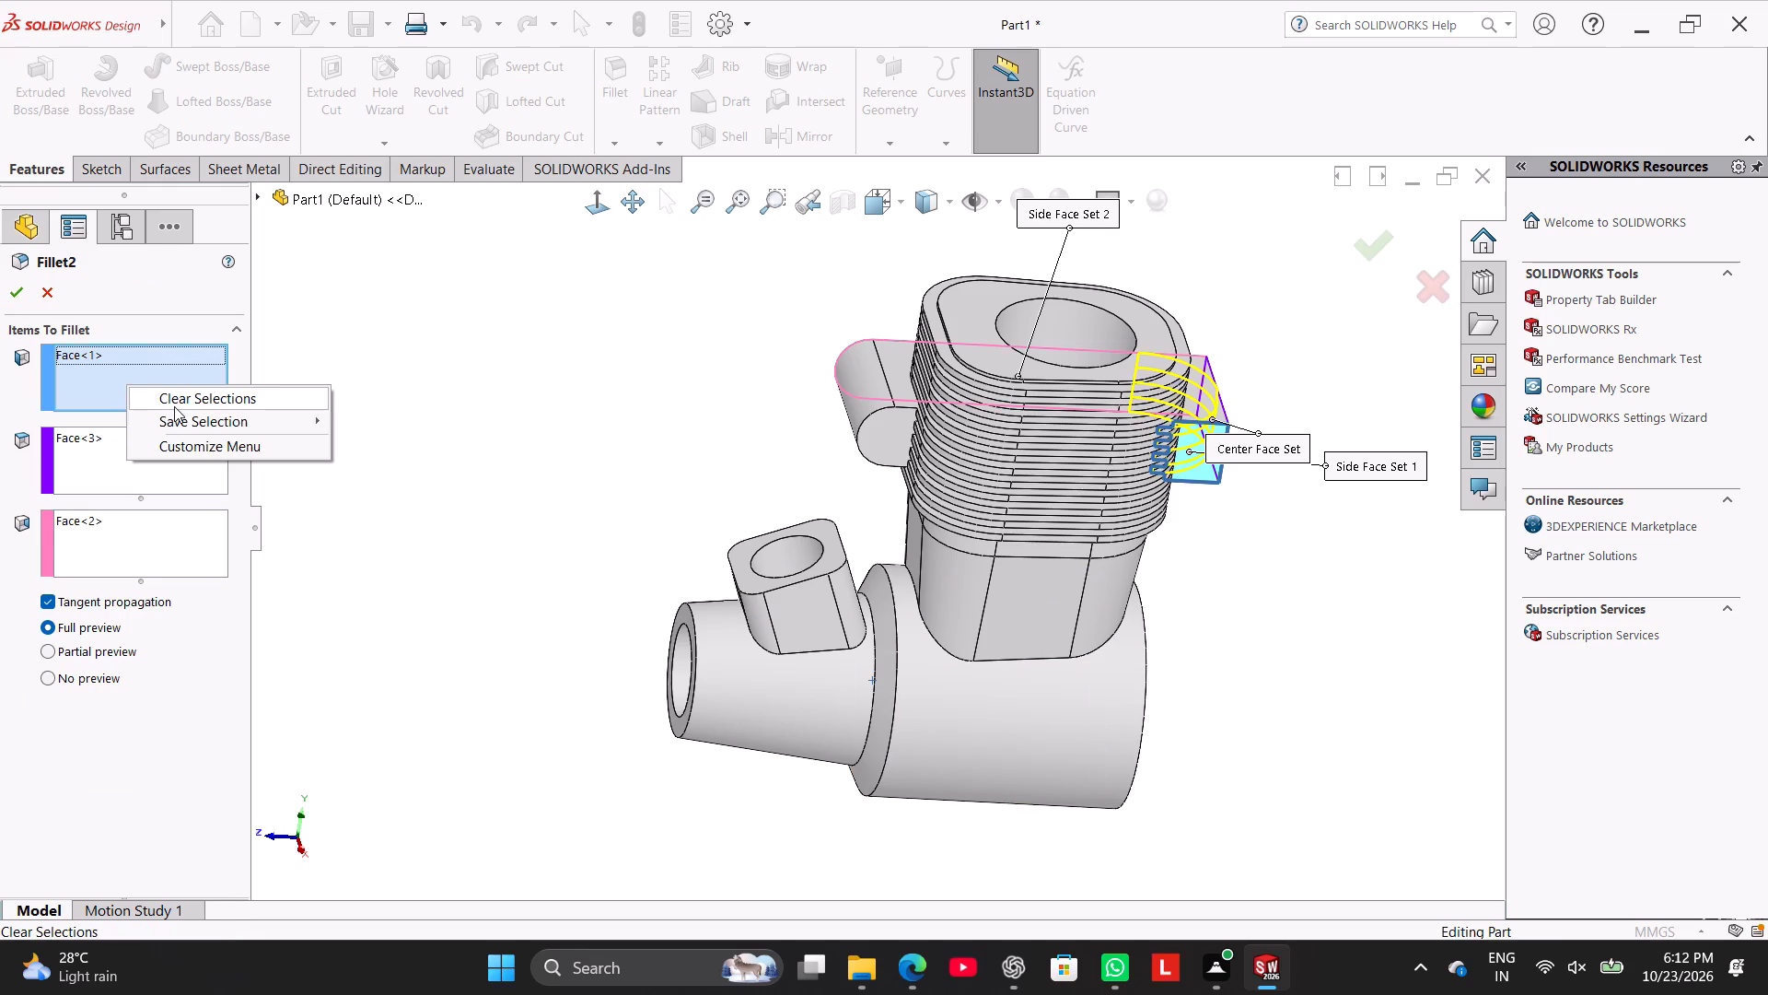
click(174, 401)
right_click(159, 452)
click(195, 465)
right_click(170, 506)
right_click(180, 531)
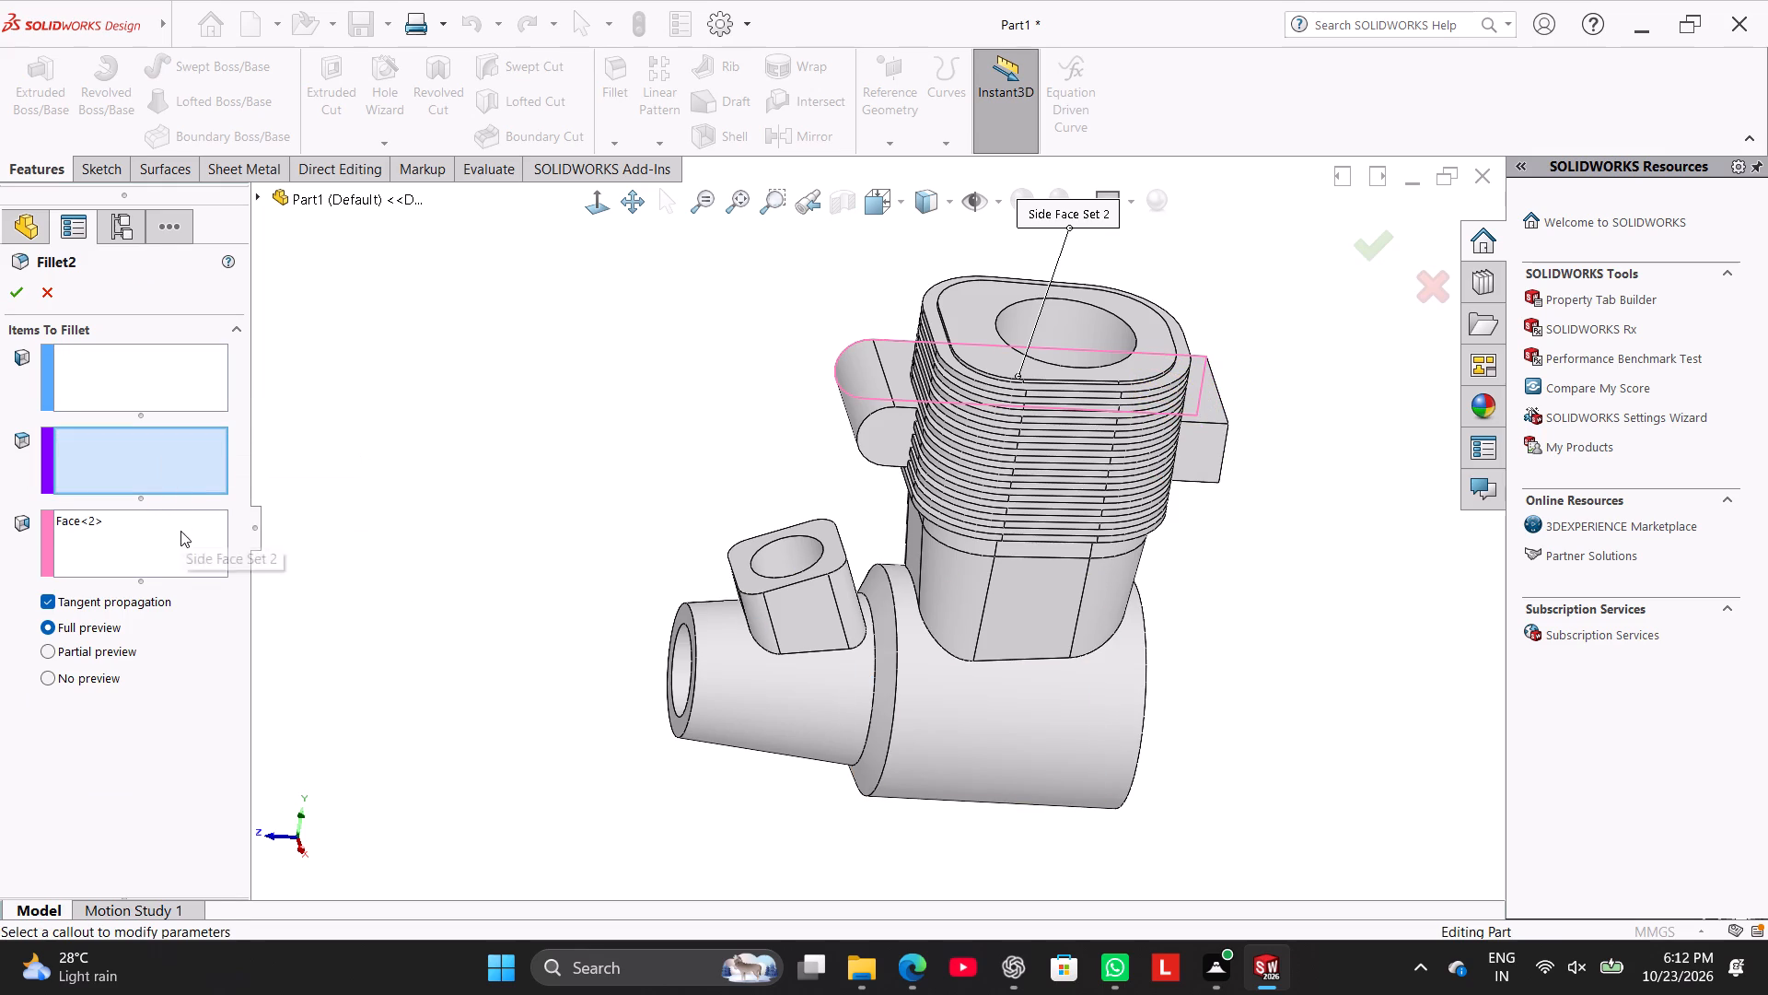
click(222, 541)
Reassign the second fillet's faces: block top as side set 1, opposite end face as centre, underside as side set 2.
click(153, 392)
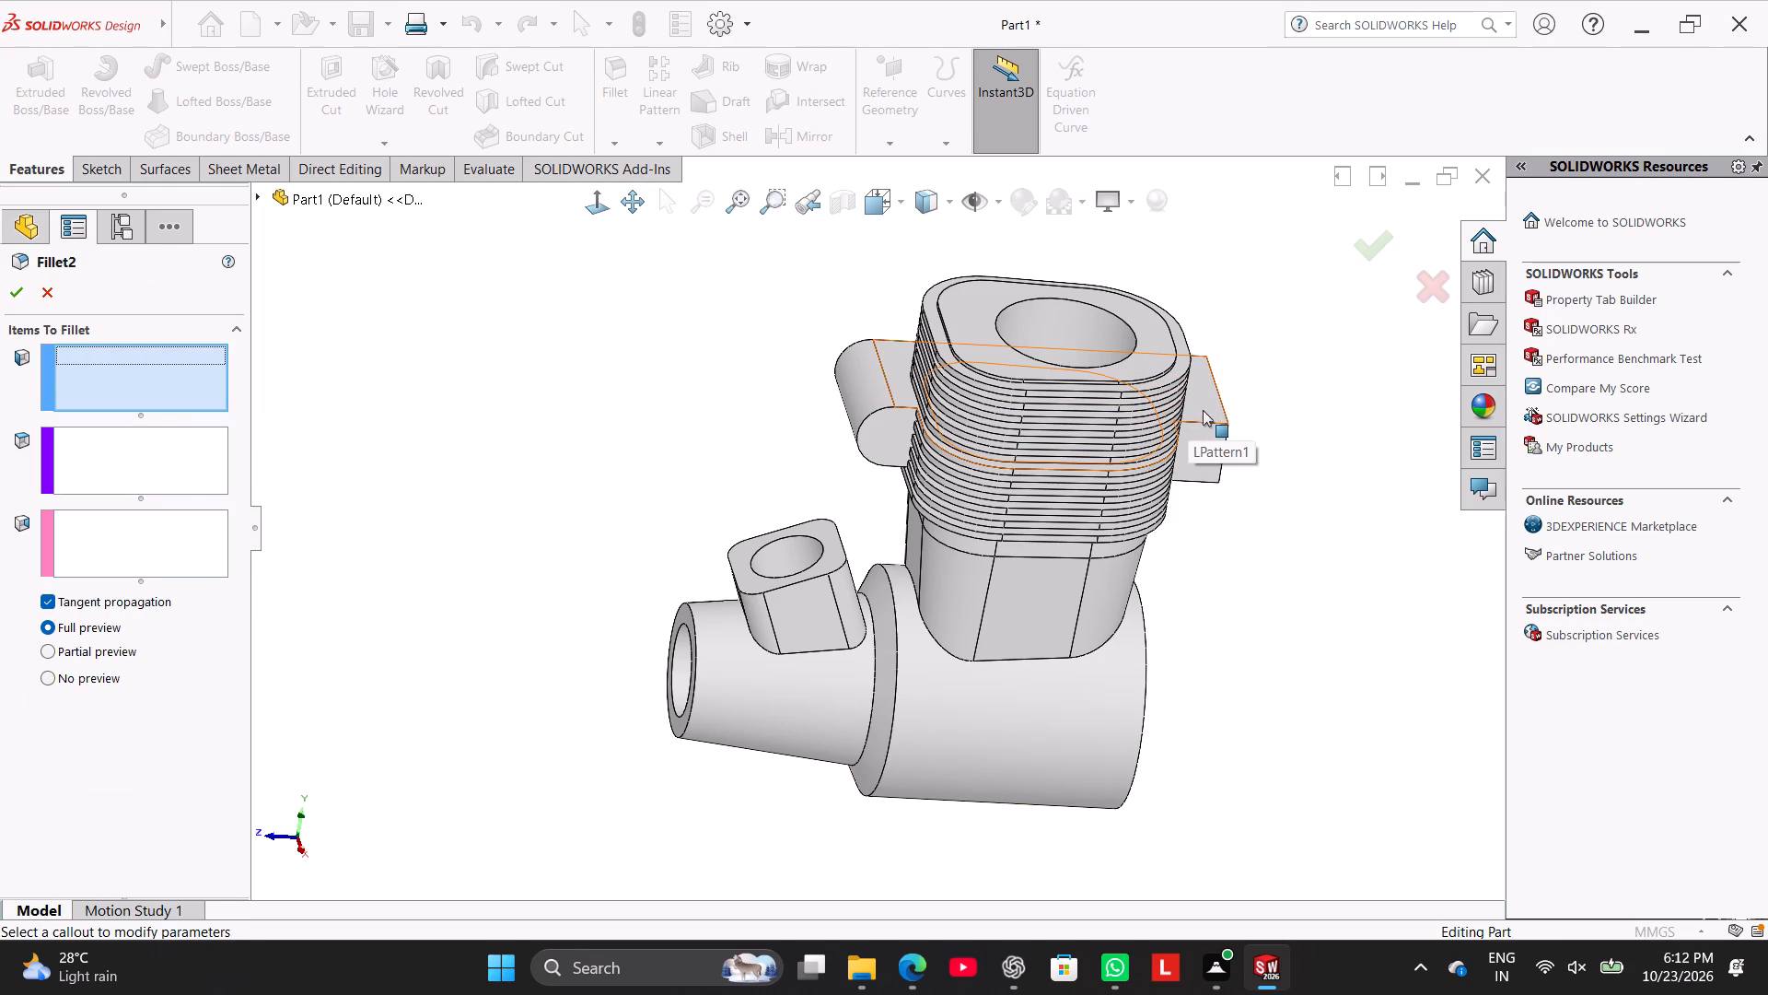
click(1204, 410)
click(203, 475)
middle_drag(1293, 573, 1215, 553)
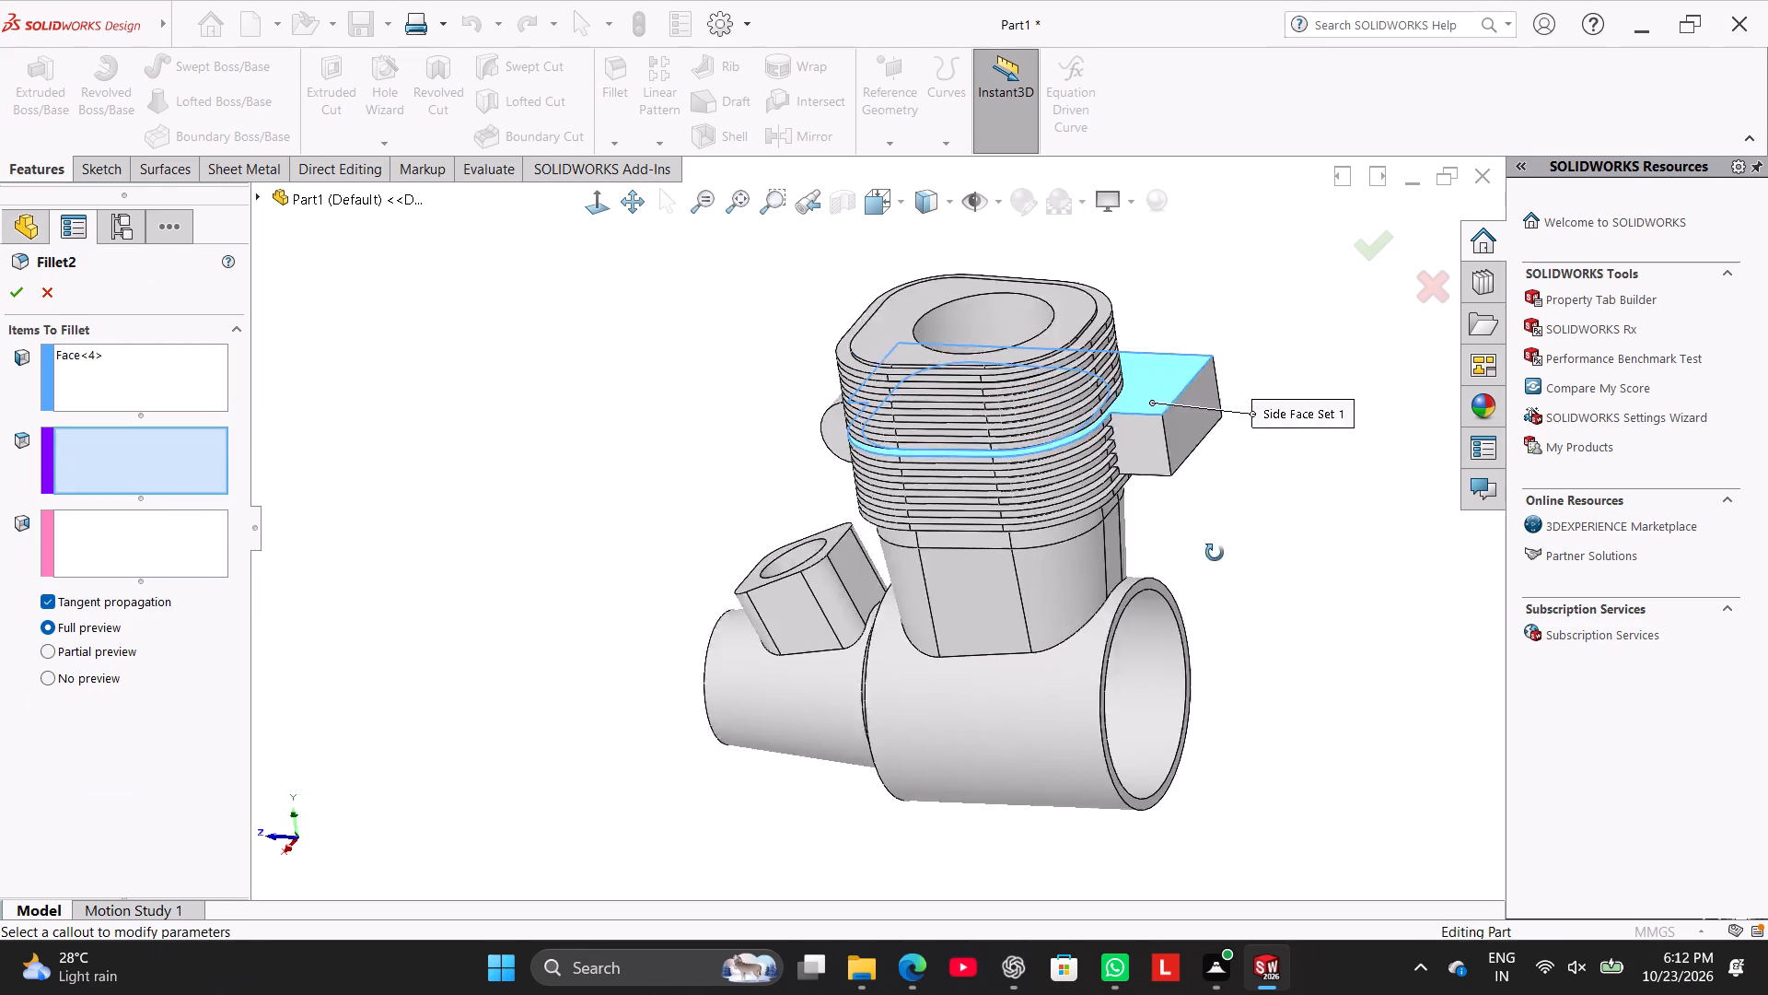
middle_drag(1215, 553, 1155, 528)
click(1096, 419)
drag(139, 543, 150, 544)
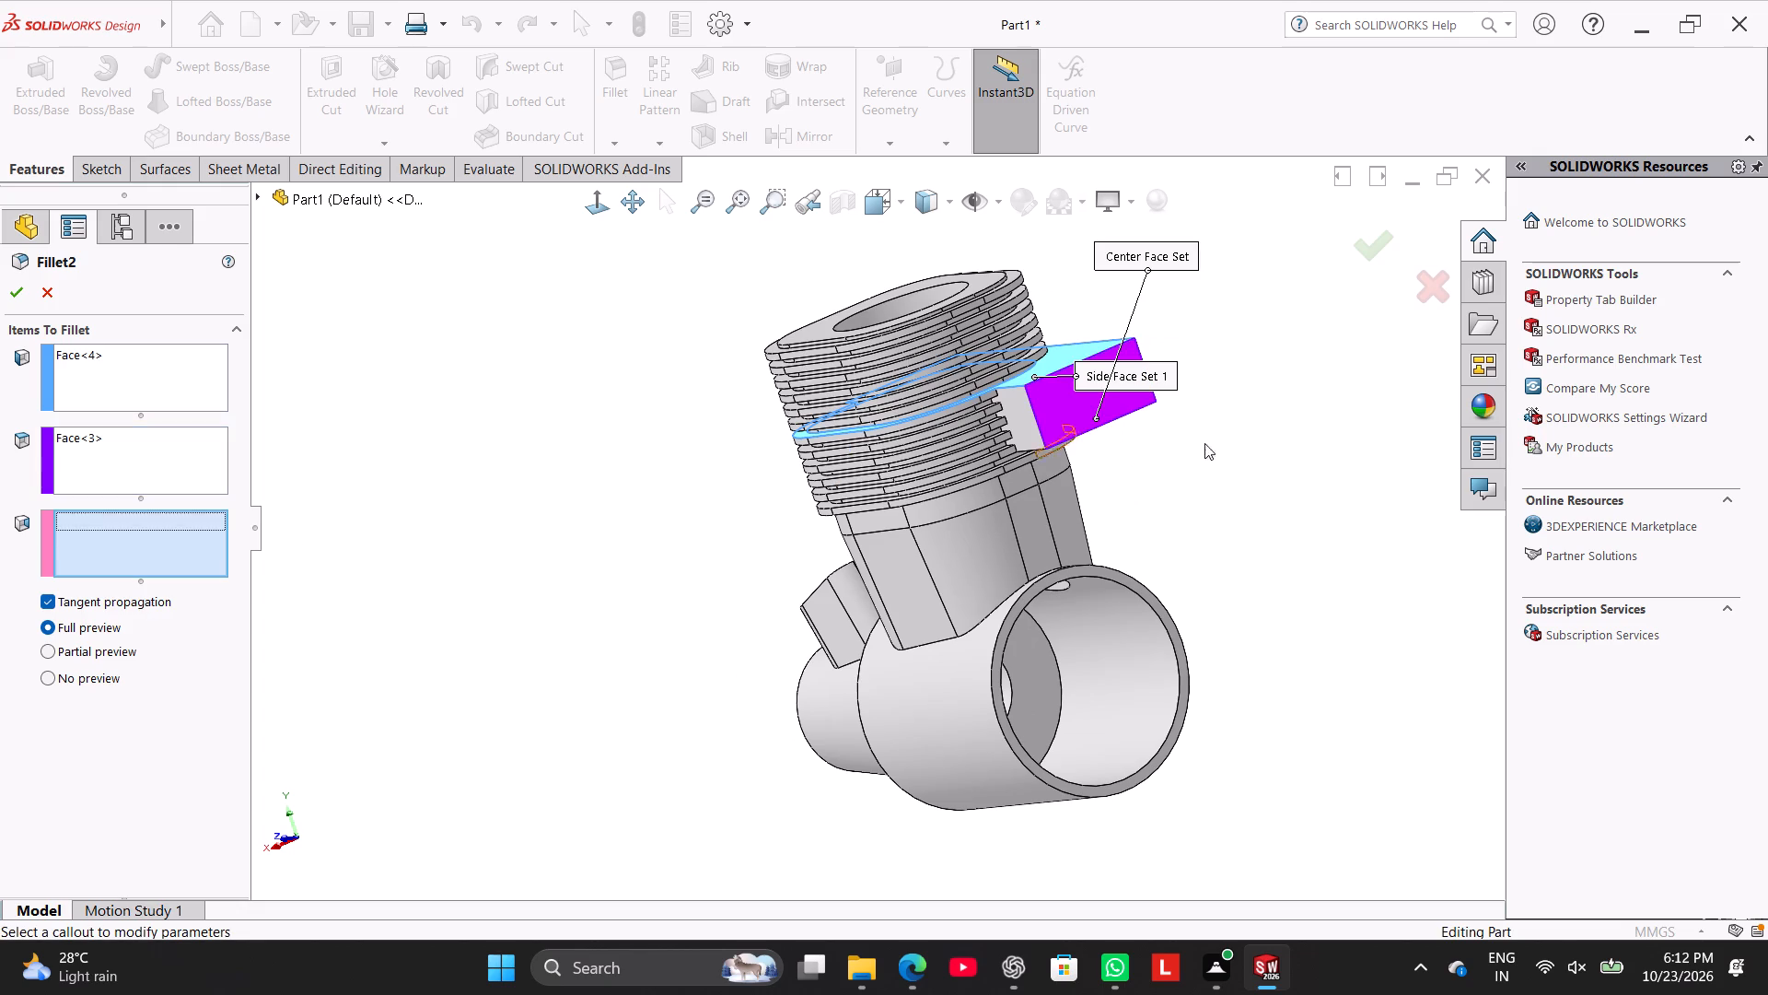
middle_drag(1285, 461, 1237, 343)
click(1032, 357)
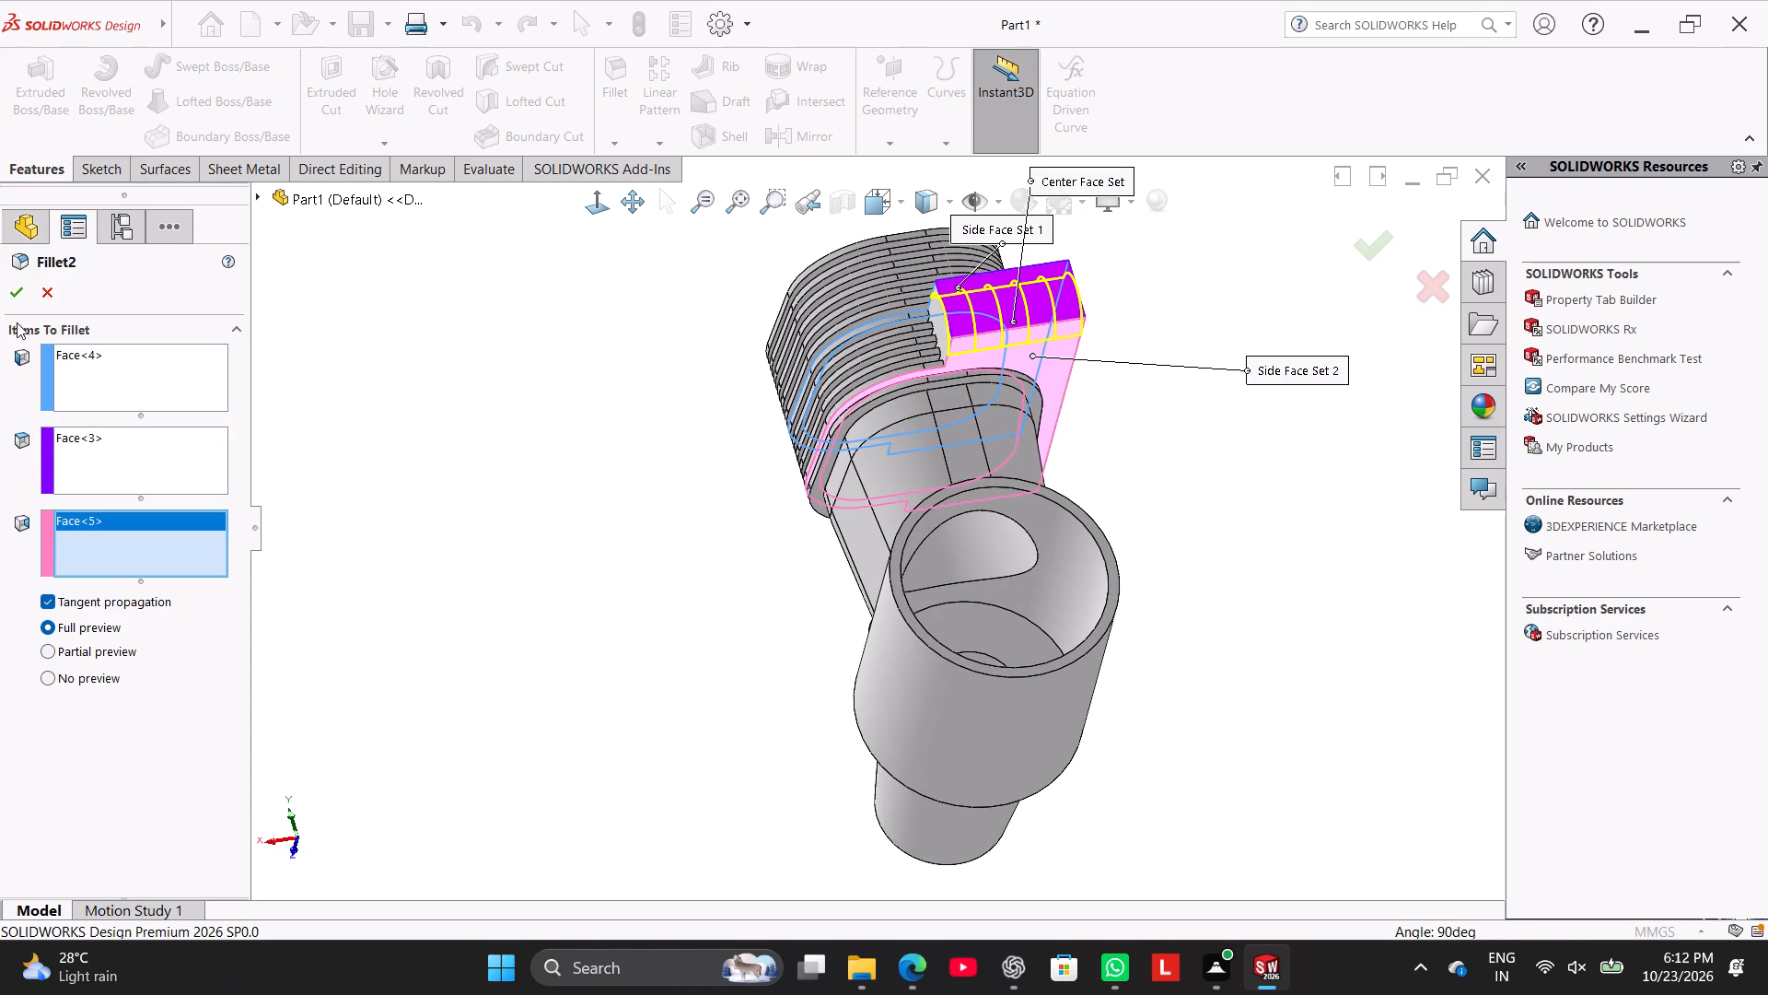
click(20, 292)
right_drag(609, 563, 963, 512)
right_drag(407, 638, 518, 493)
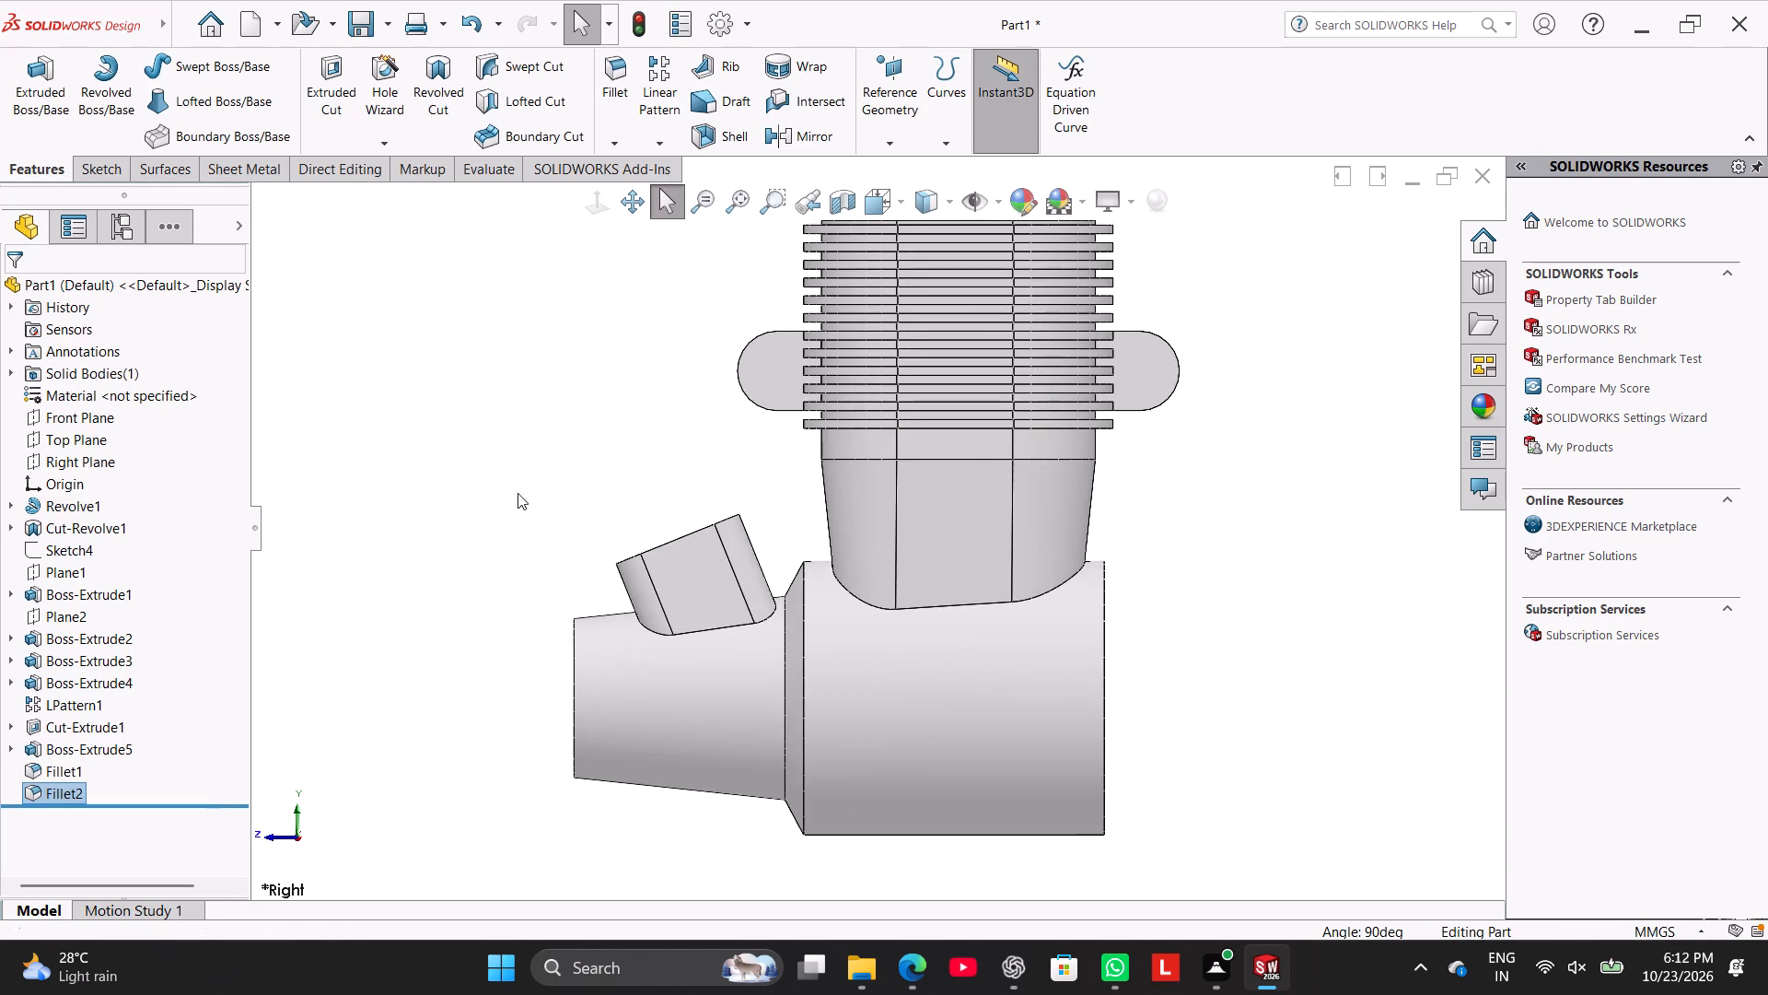
right_drag(518, 493, 605, 438)
click(471, 596)
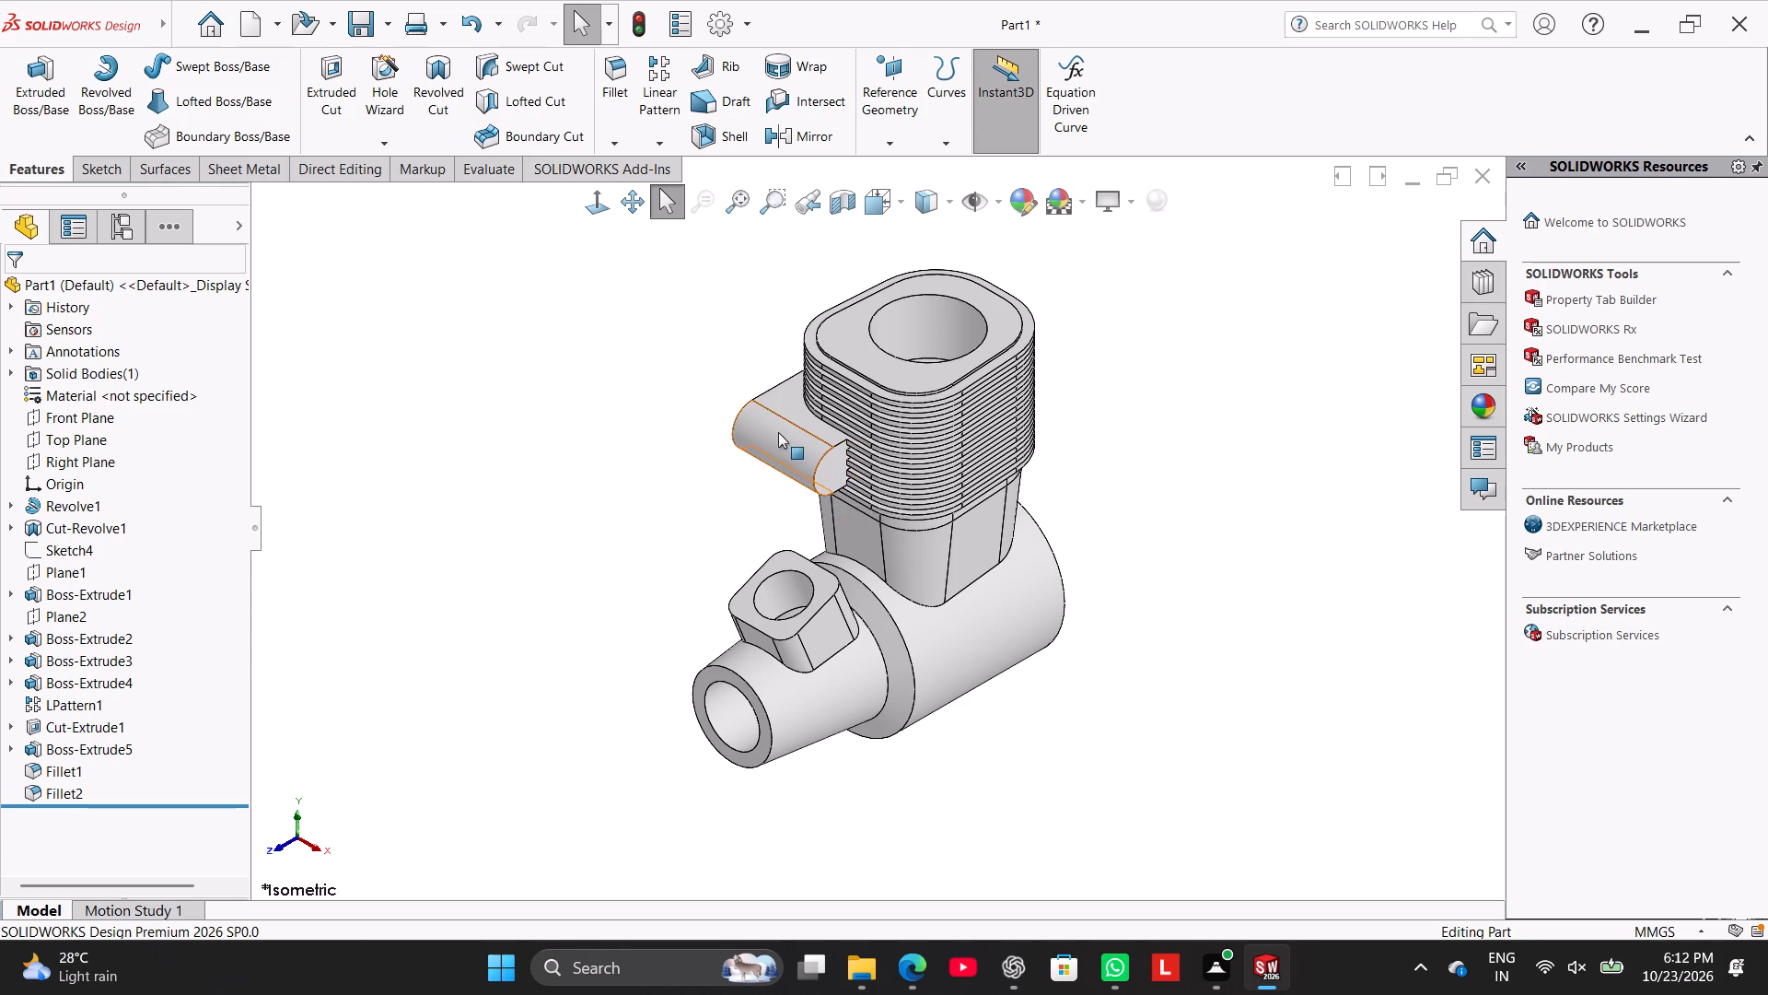
Sketch two circles of about 2 mm radius on the block's flat side face, centred on the arcs of its two rounded ends.
right_click(827, 463)
click(880, 438)
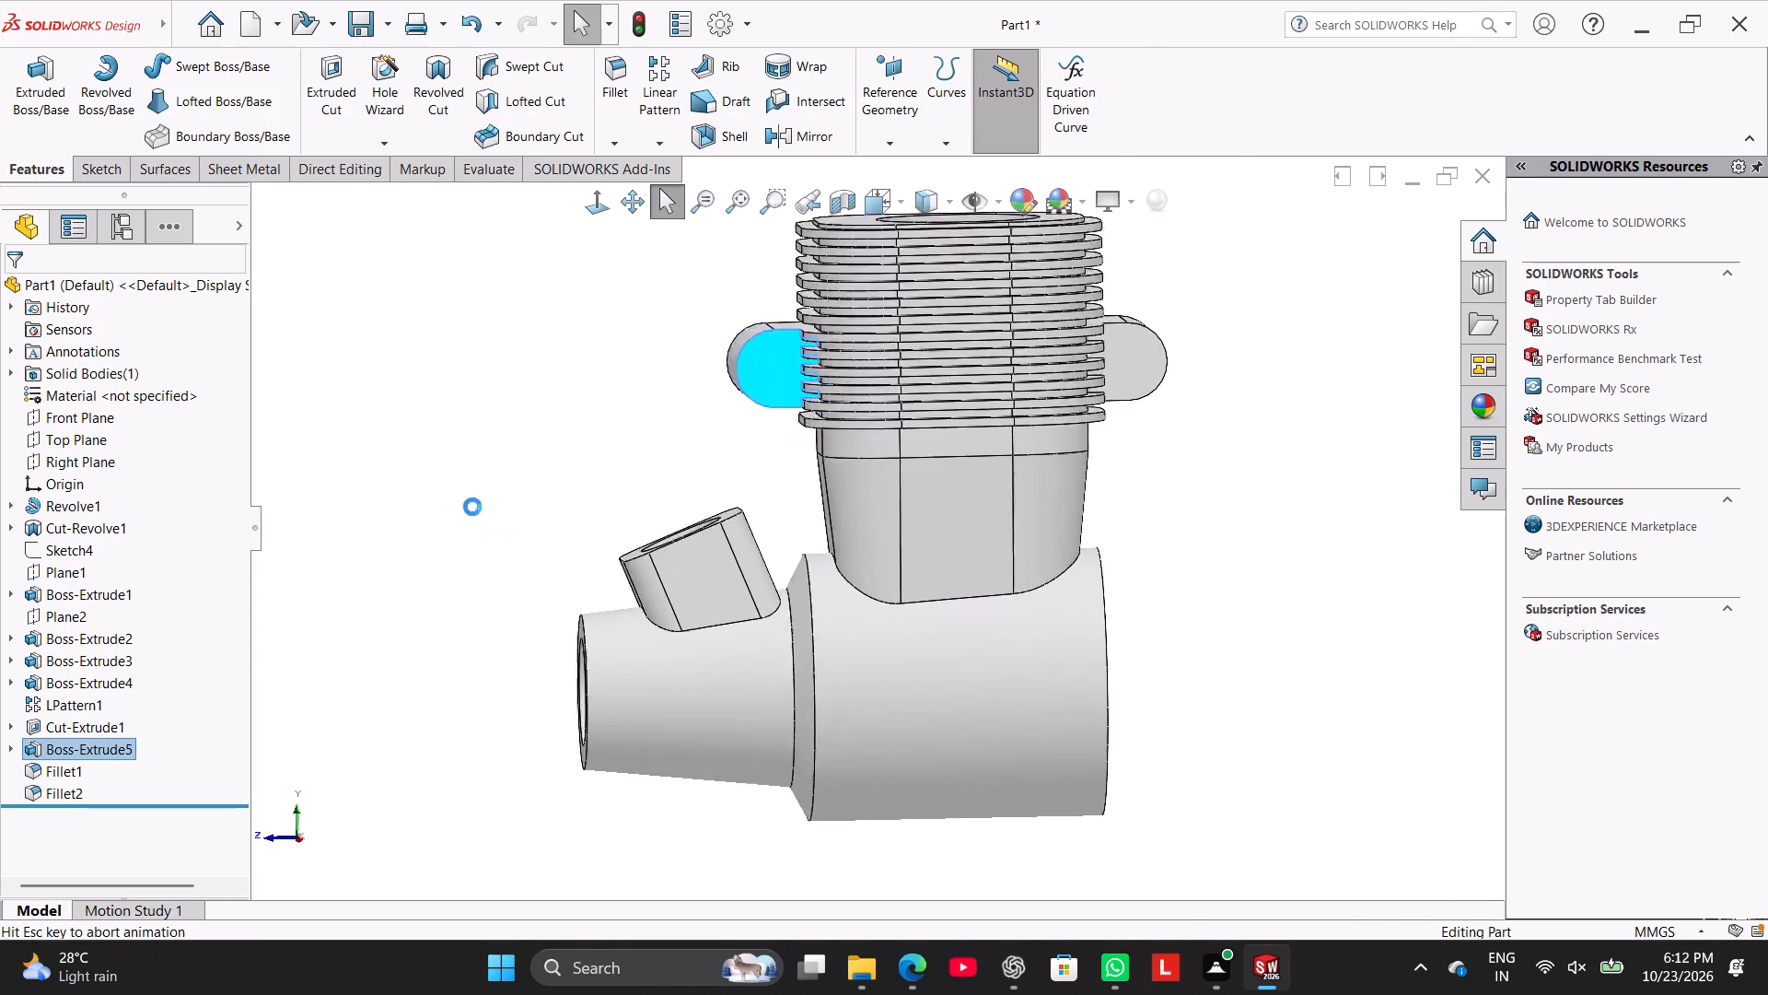
click(443, 464)
click(184, 64)
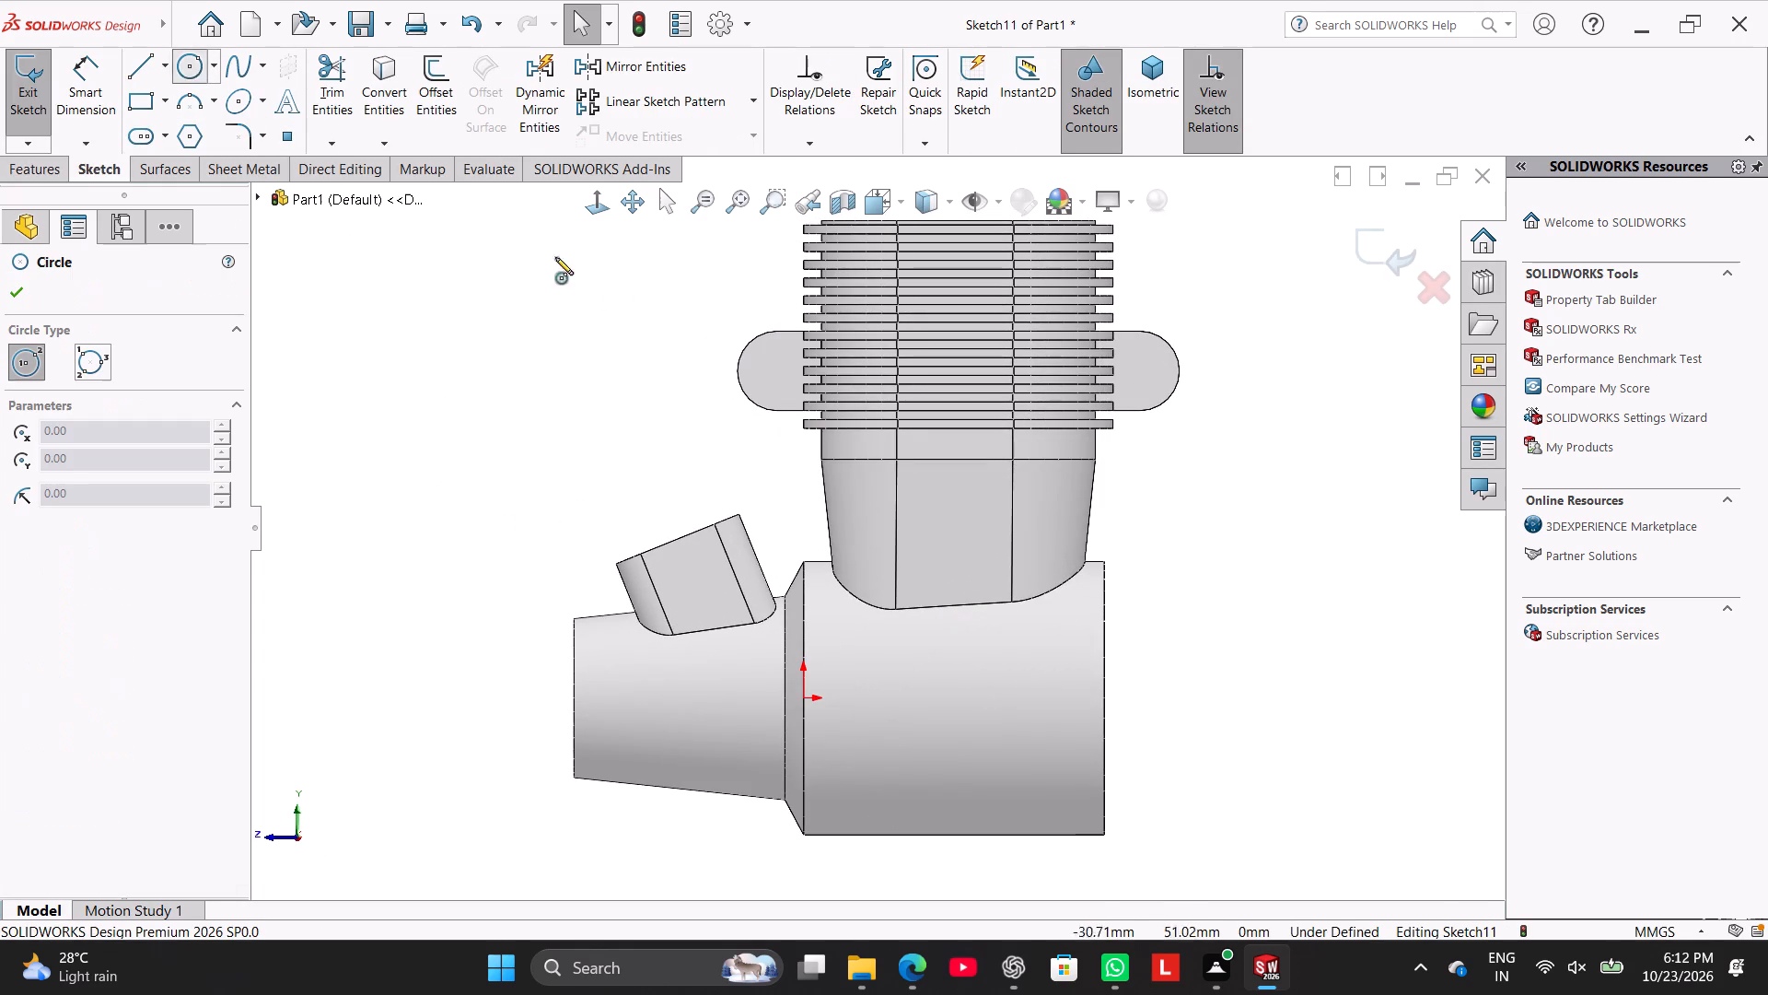
click(774, 370)
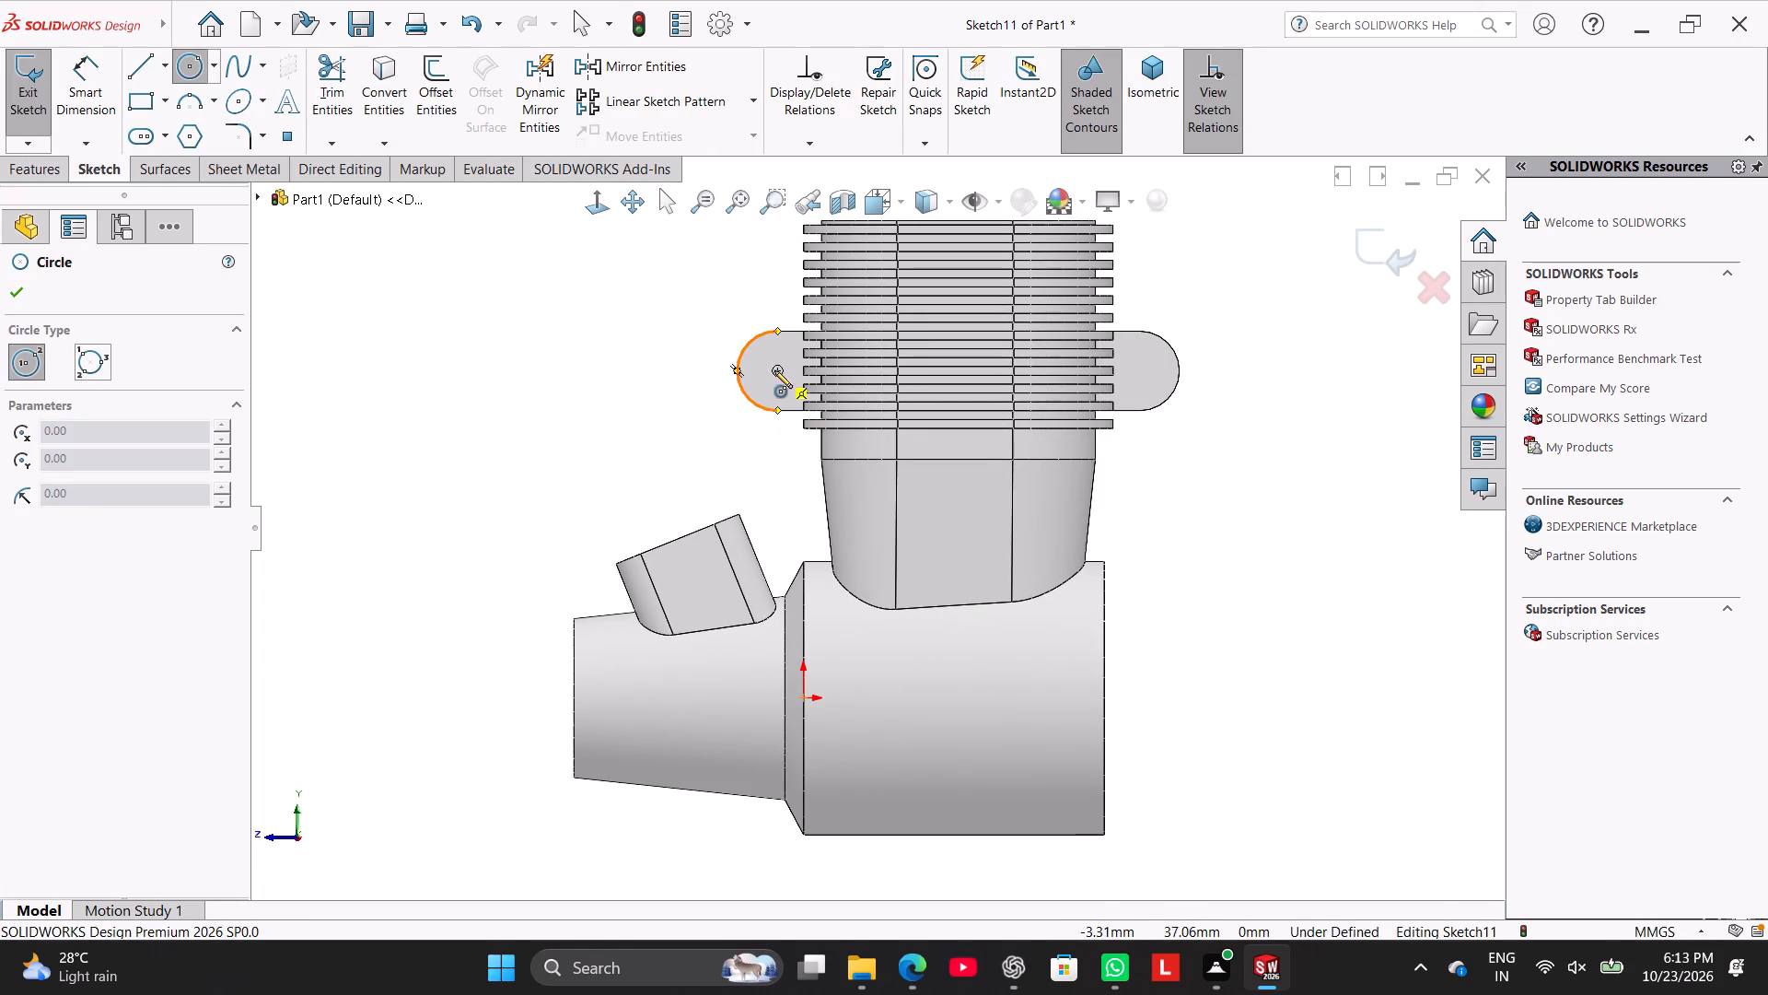
click(787, 385)
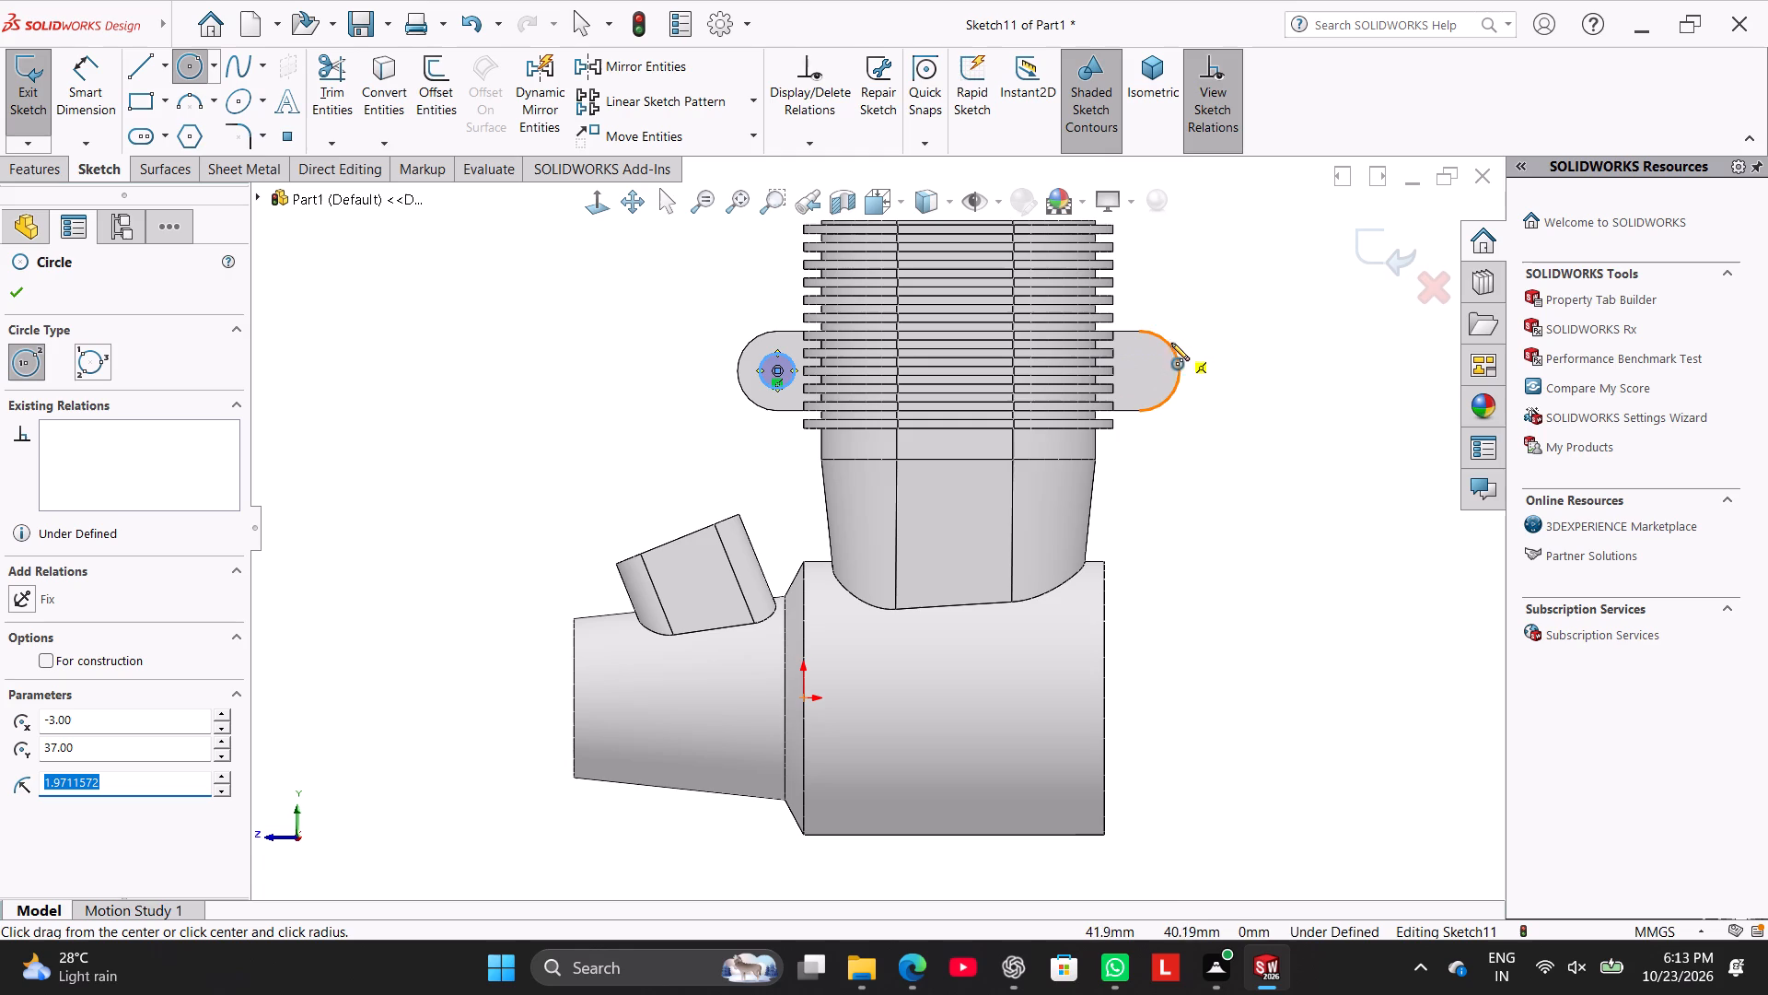
click(1136, 369)
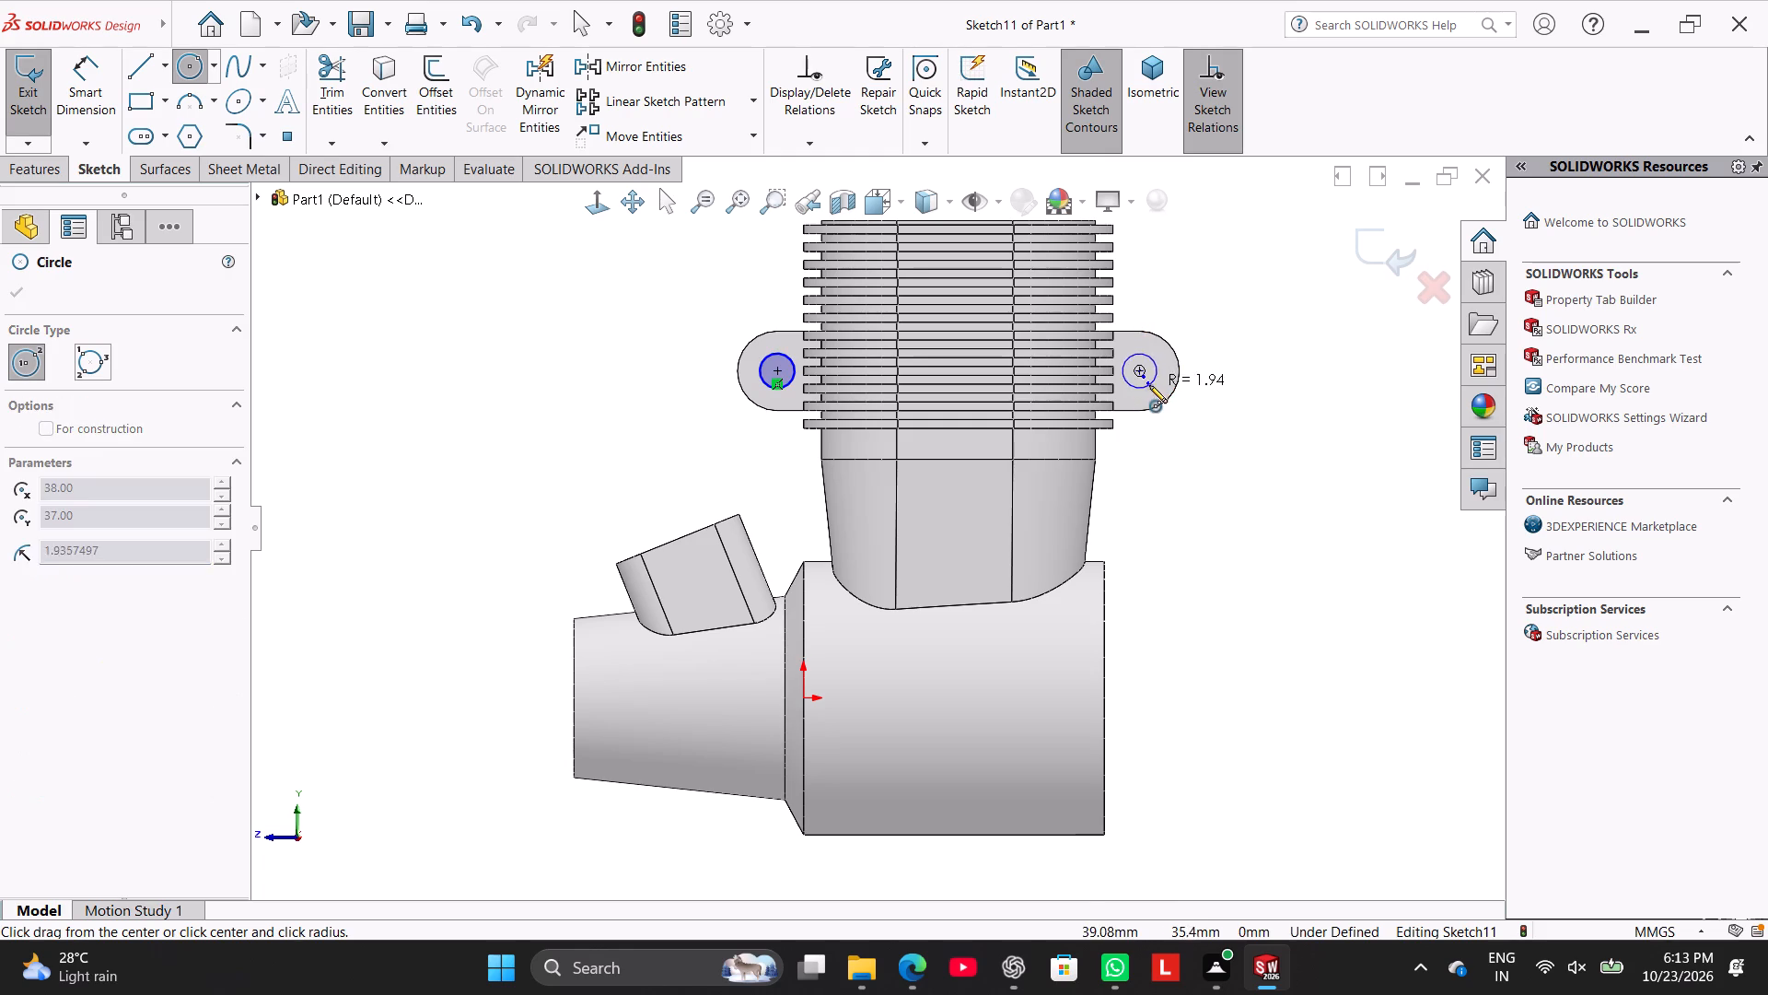
click(1151, 386)
Dimension the circle on the rounded end nearer the inclined boss with a diameter of 3 mm.
click(87, 102)
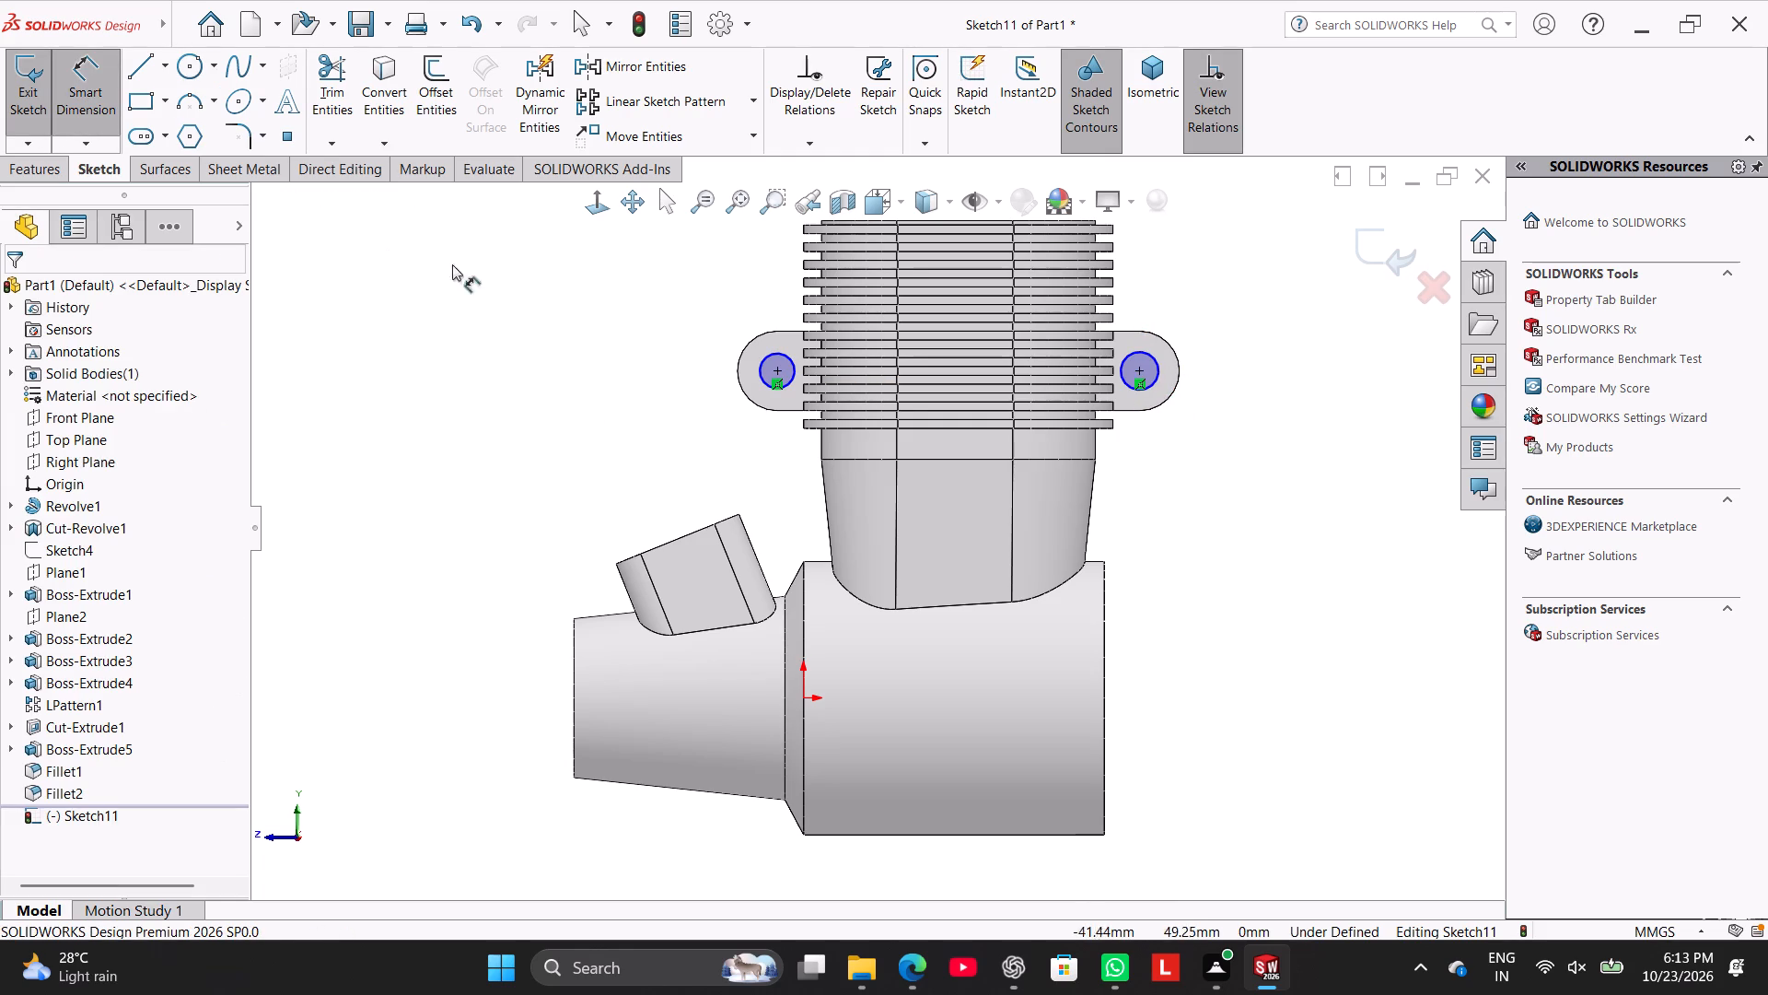
click(765, 362)
click(684, 304)
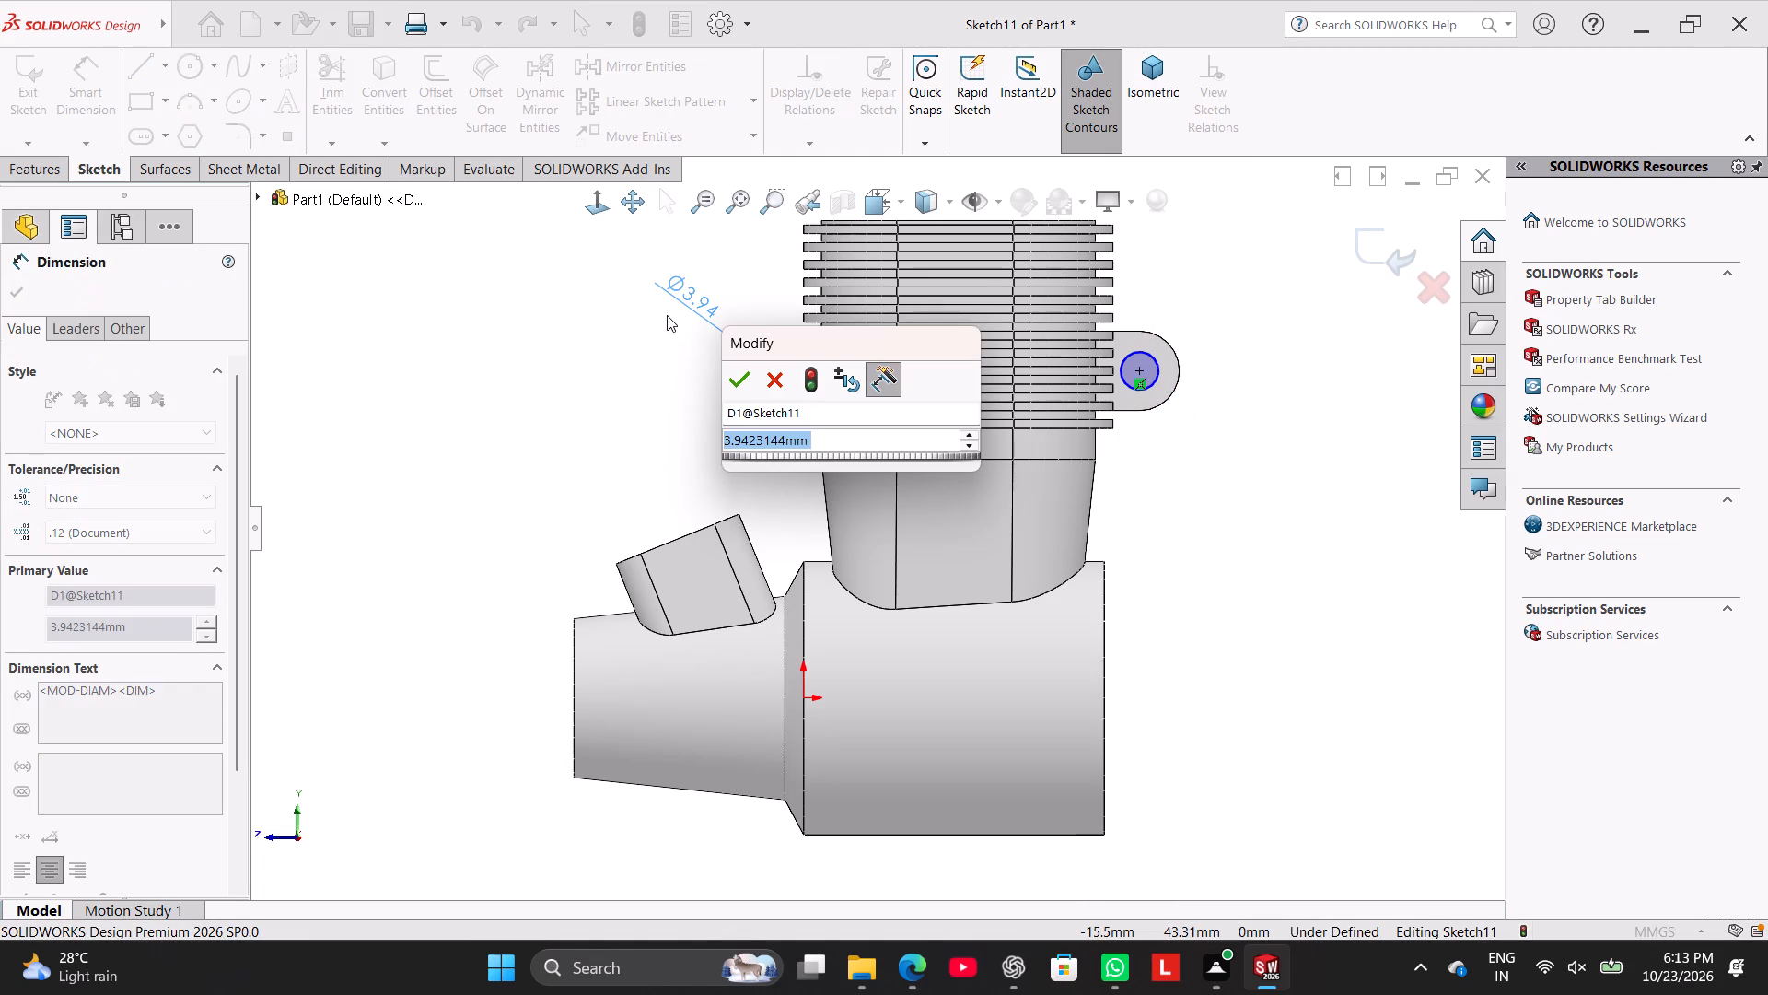
key(3)
key(Return)
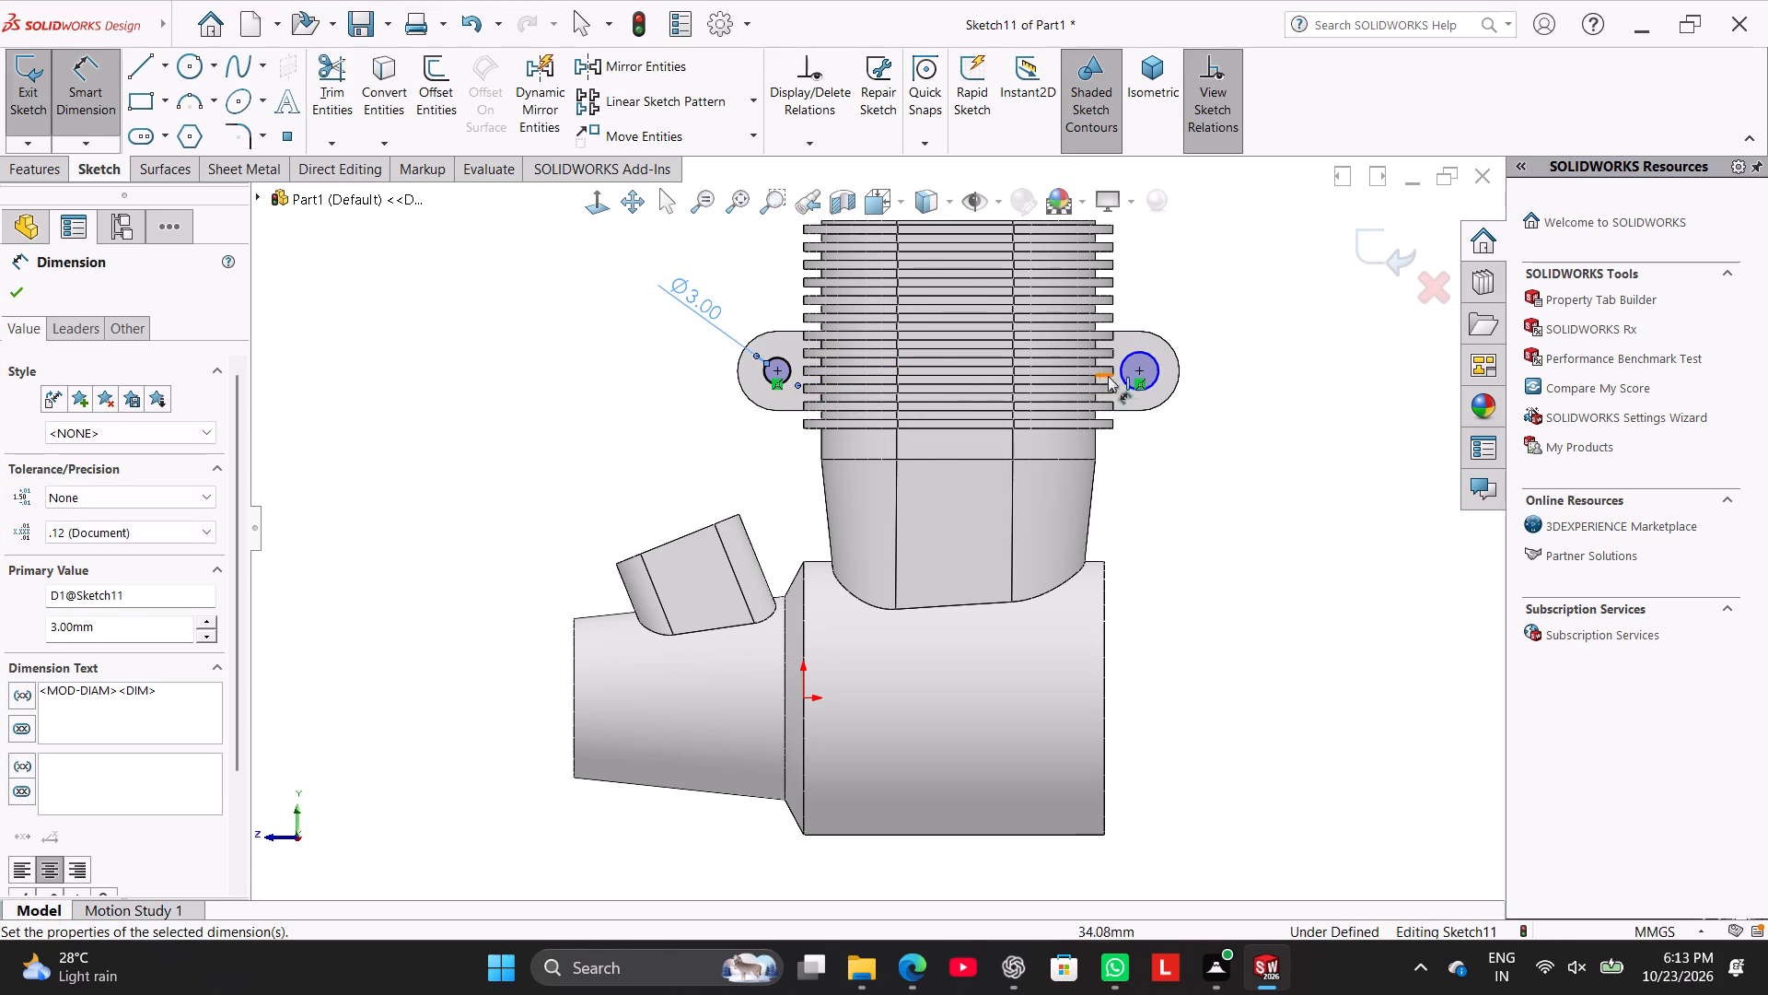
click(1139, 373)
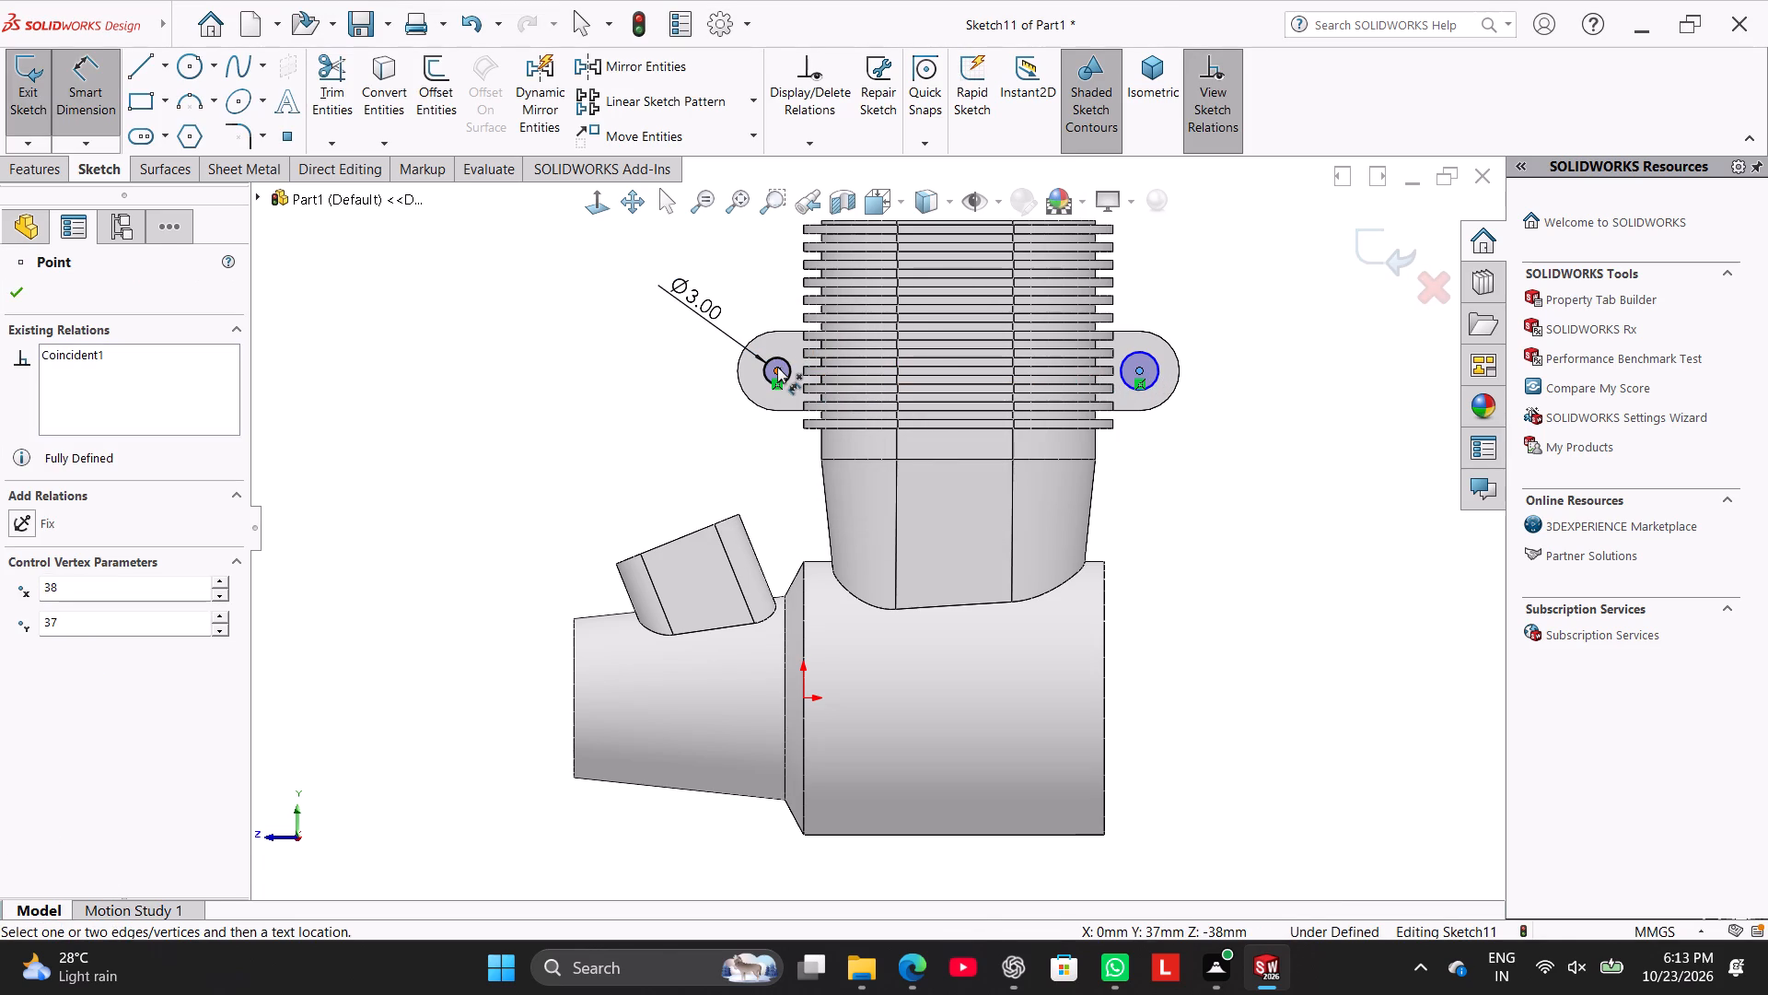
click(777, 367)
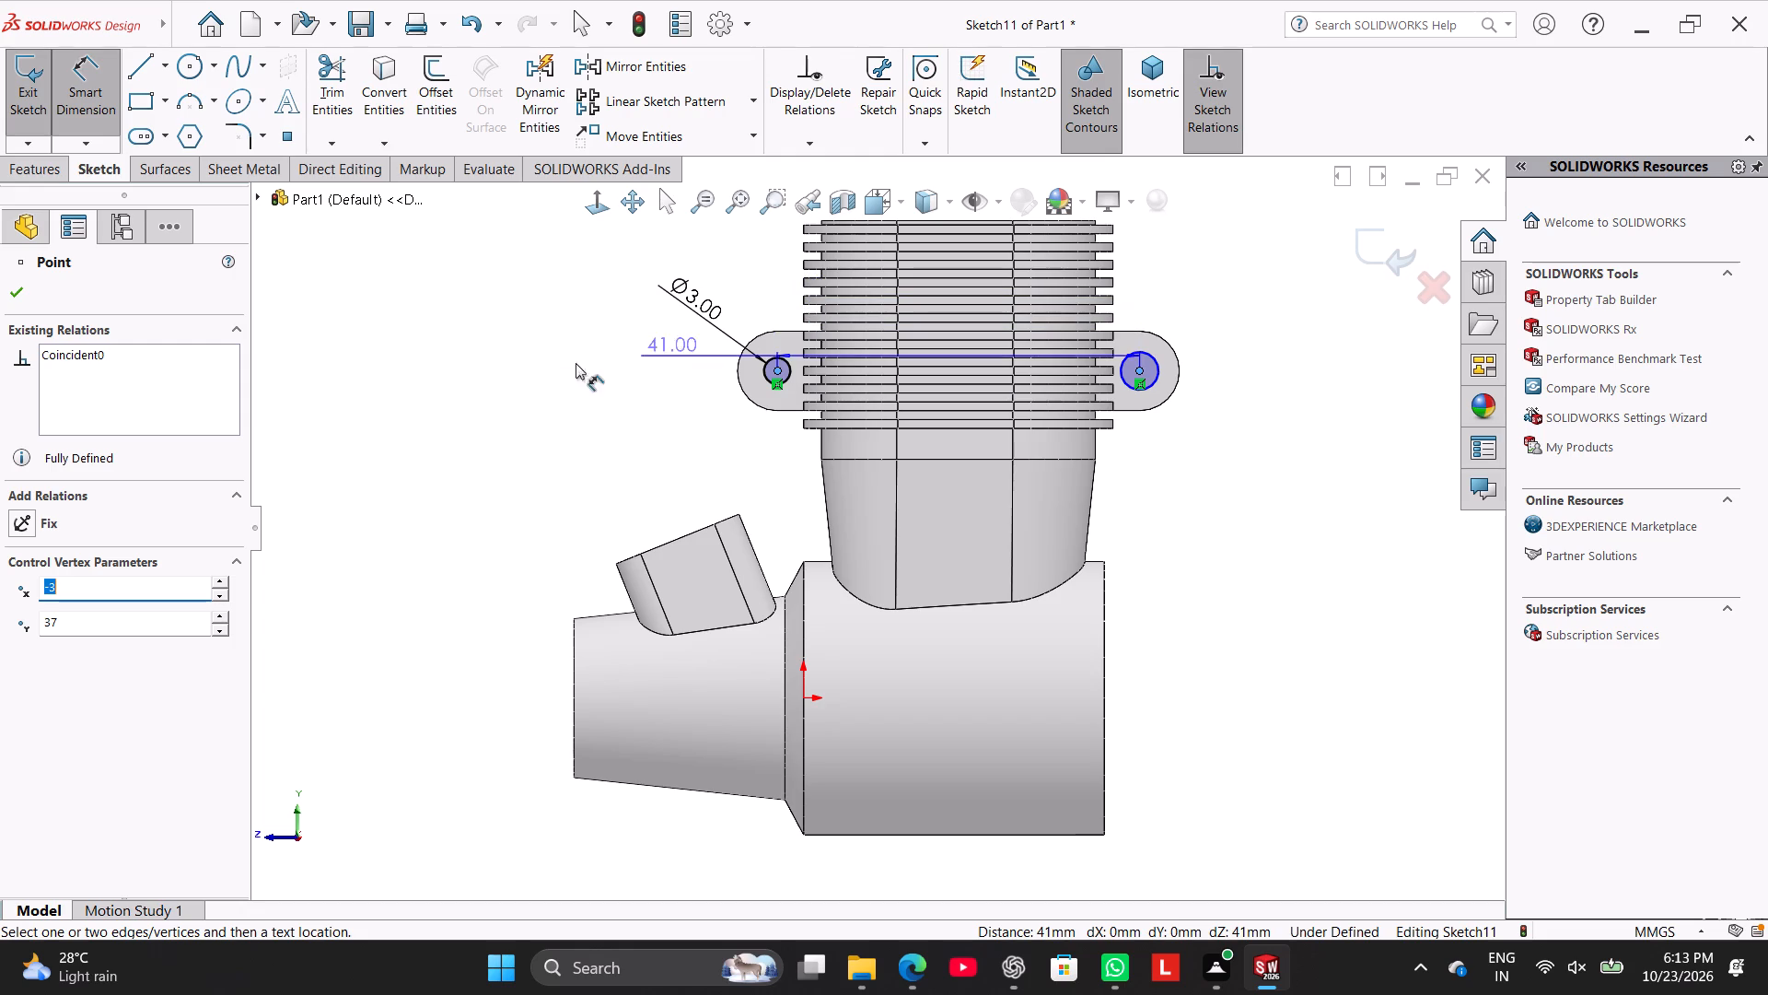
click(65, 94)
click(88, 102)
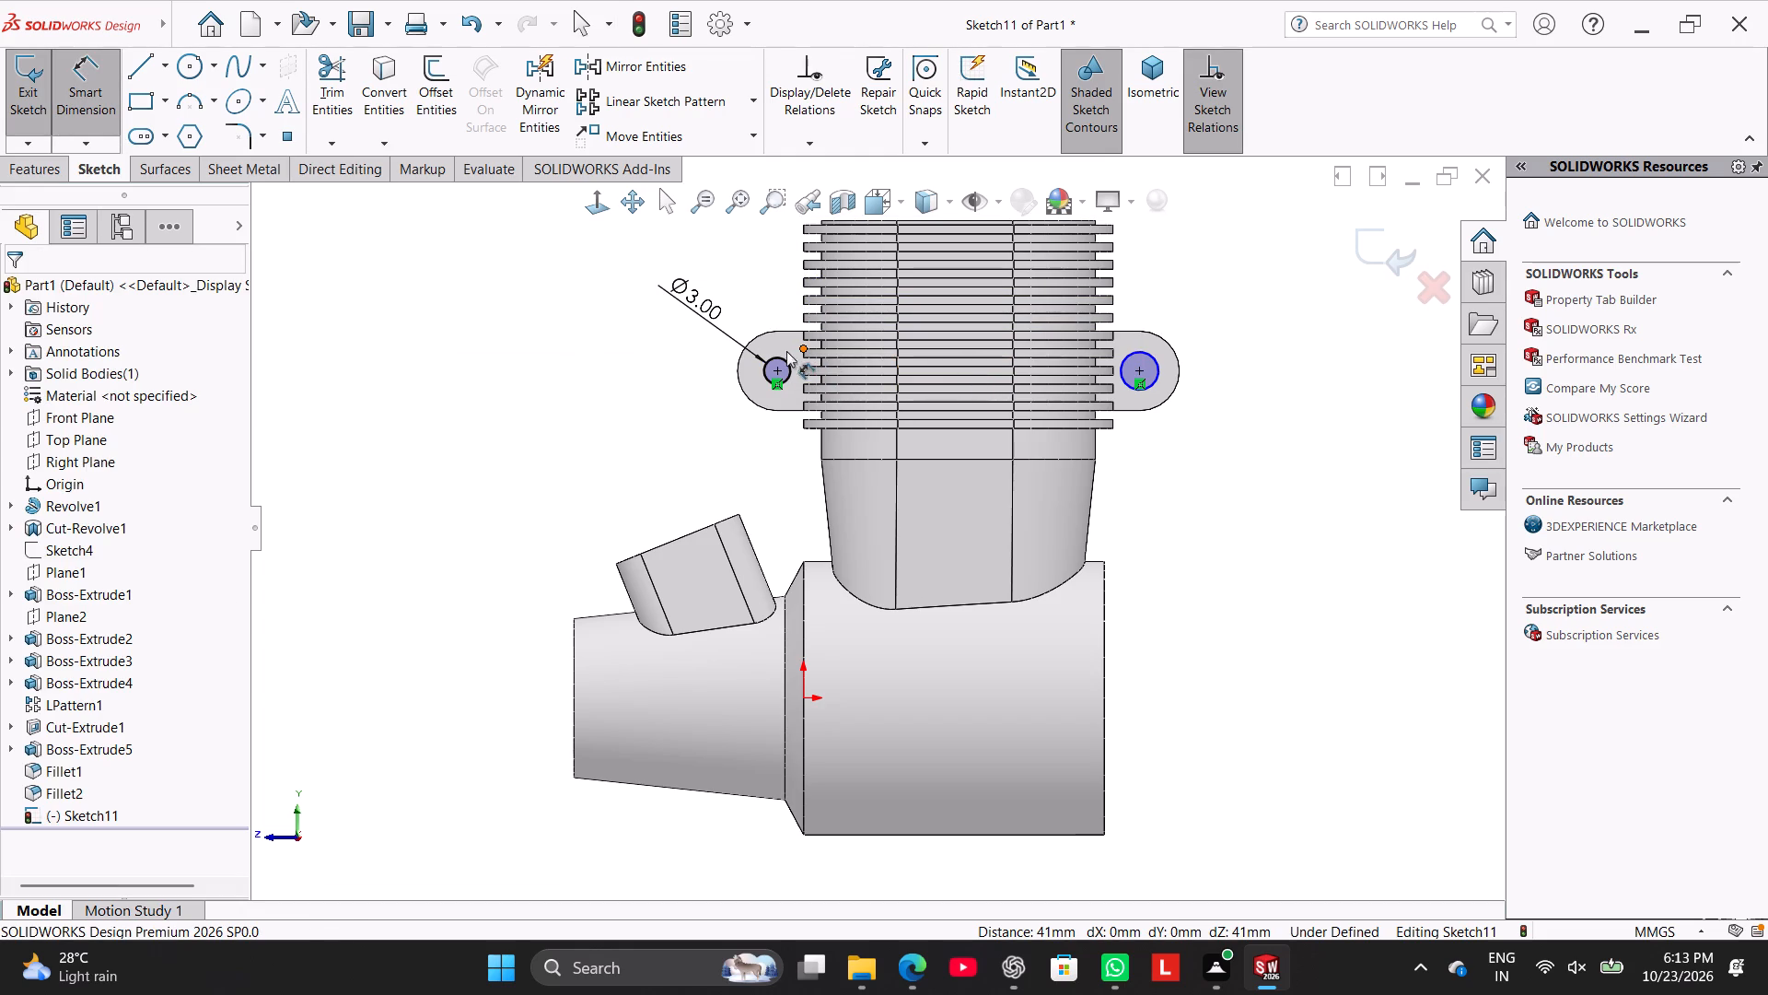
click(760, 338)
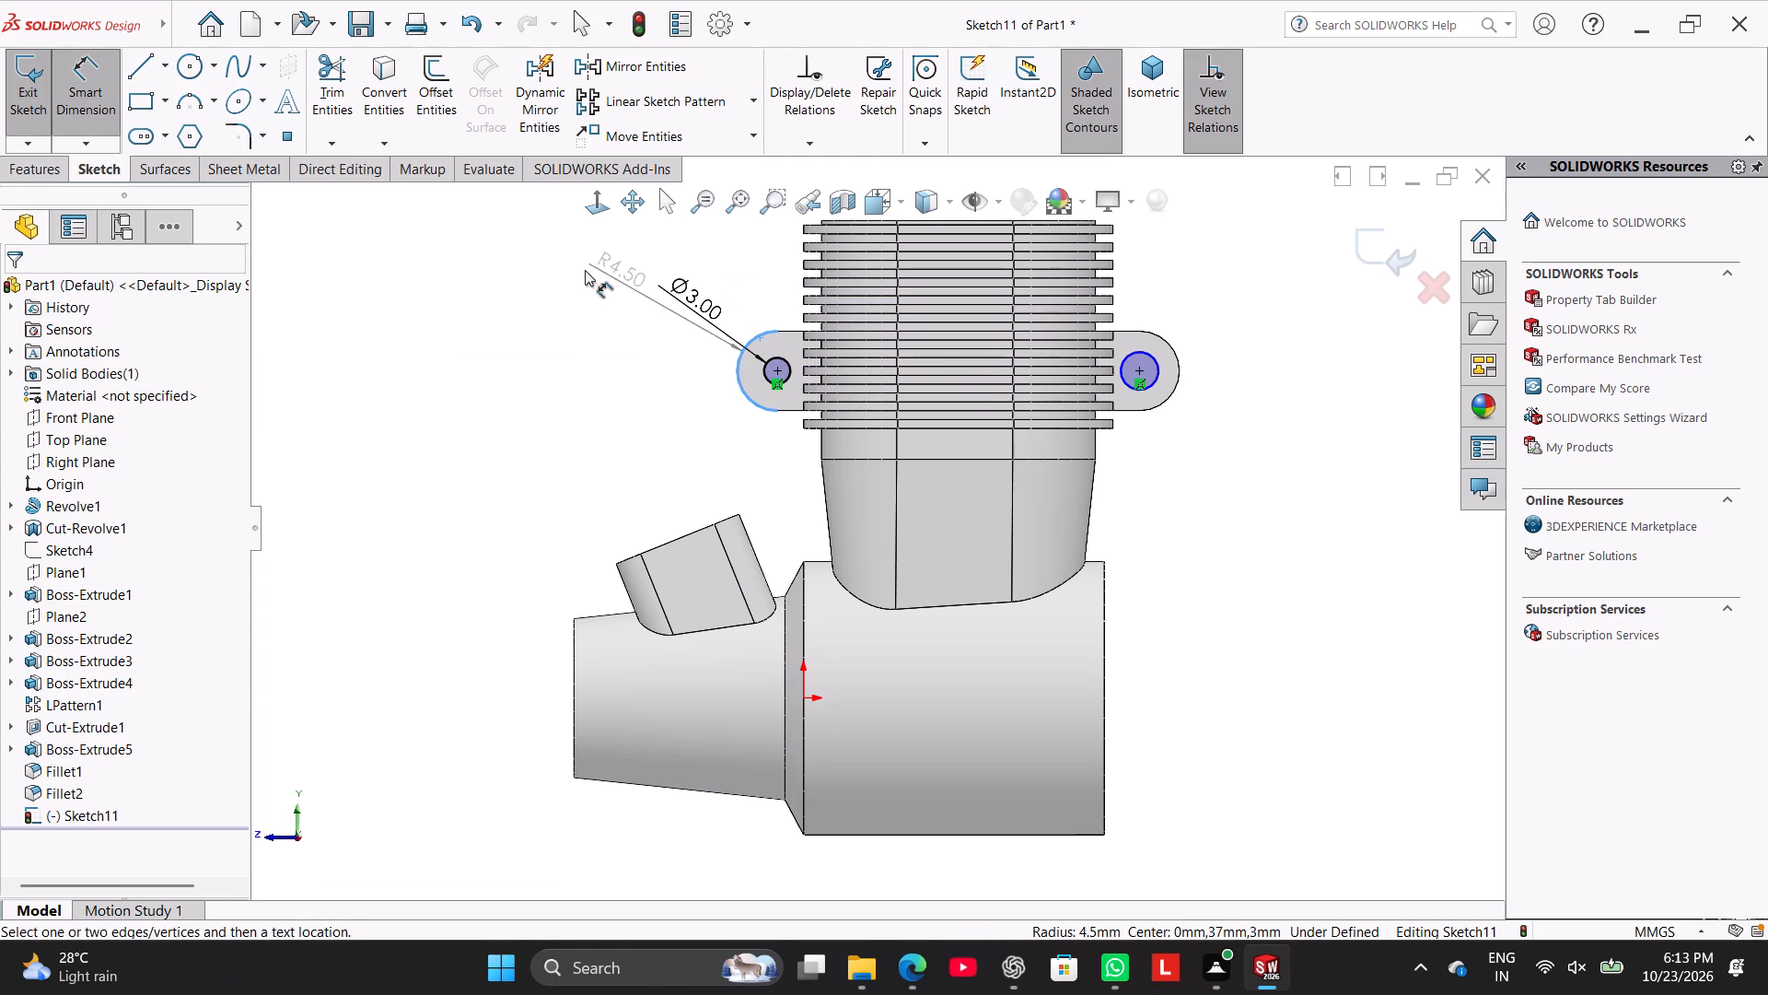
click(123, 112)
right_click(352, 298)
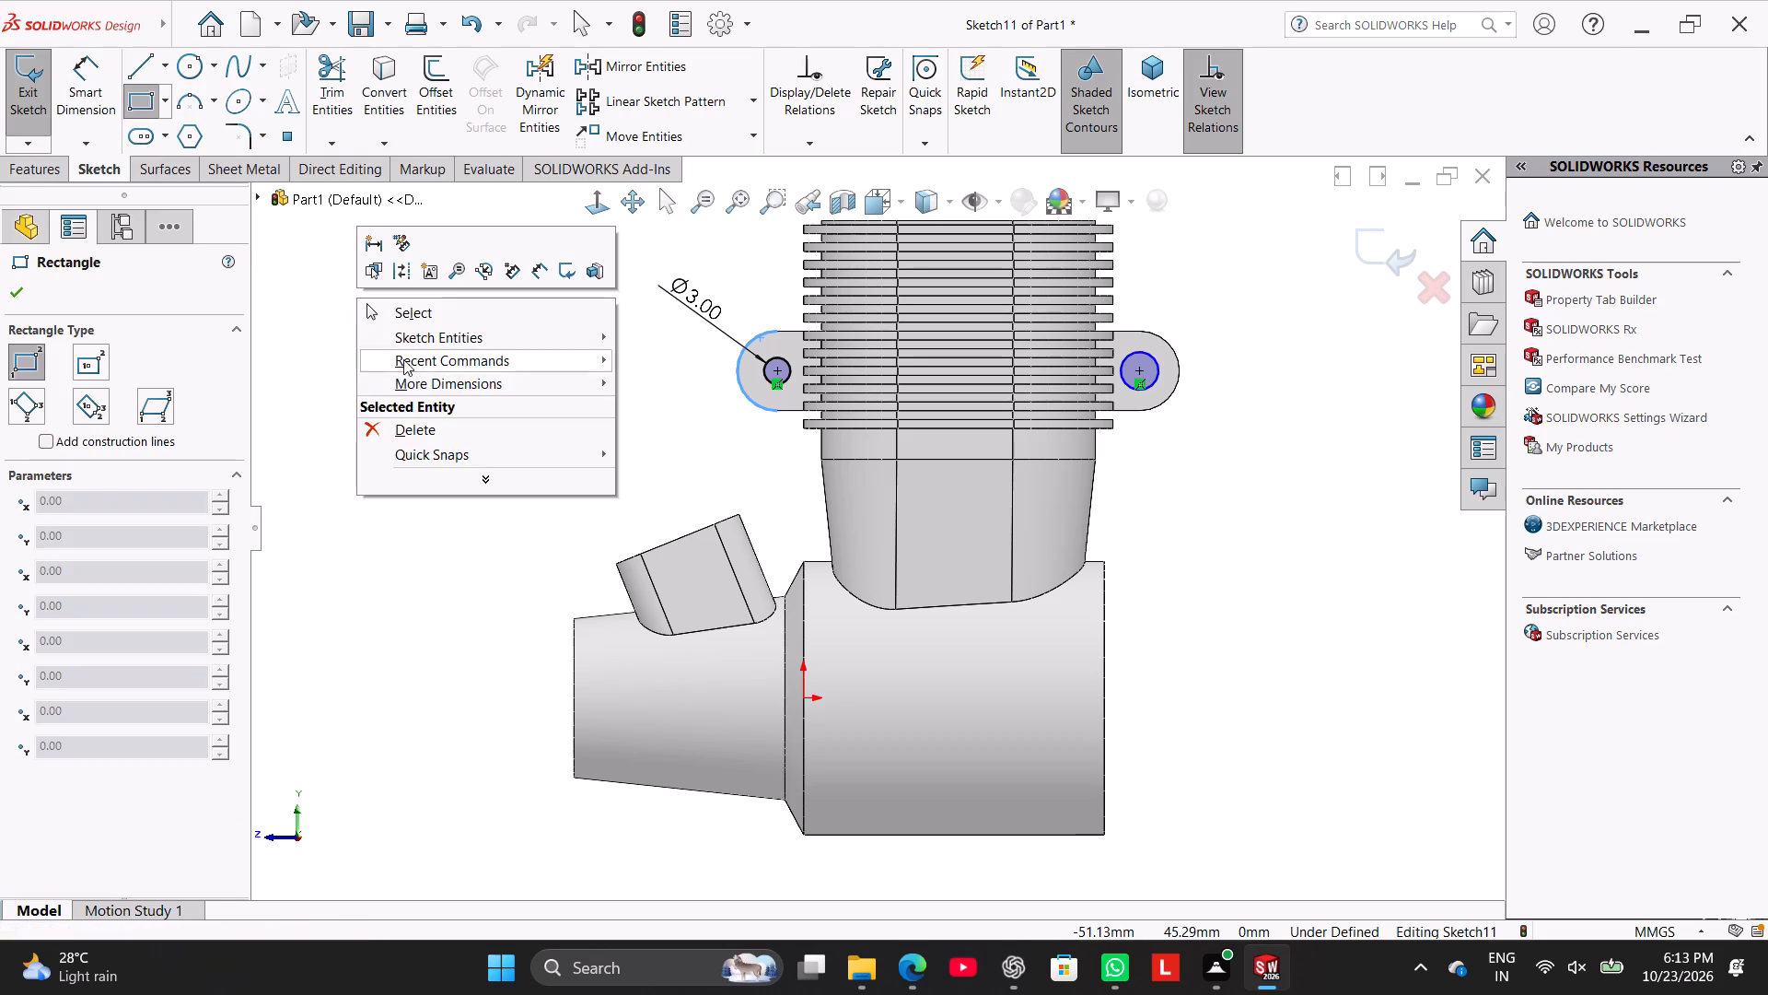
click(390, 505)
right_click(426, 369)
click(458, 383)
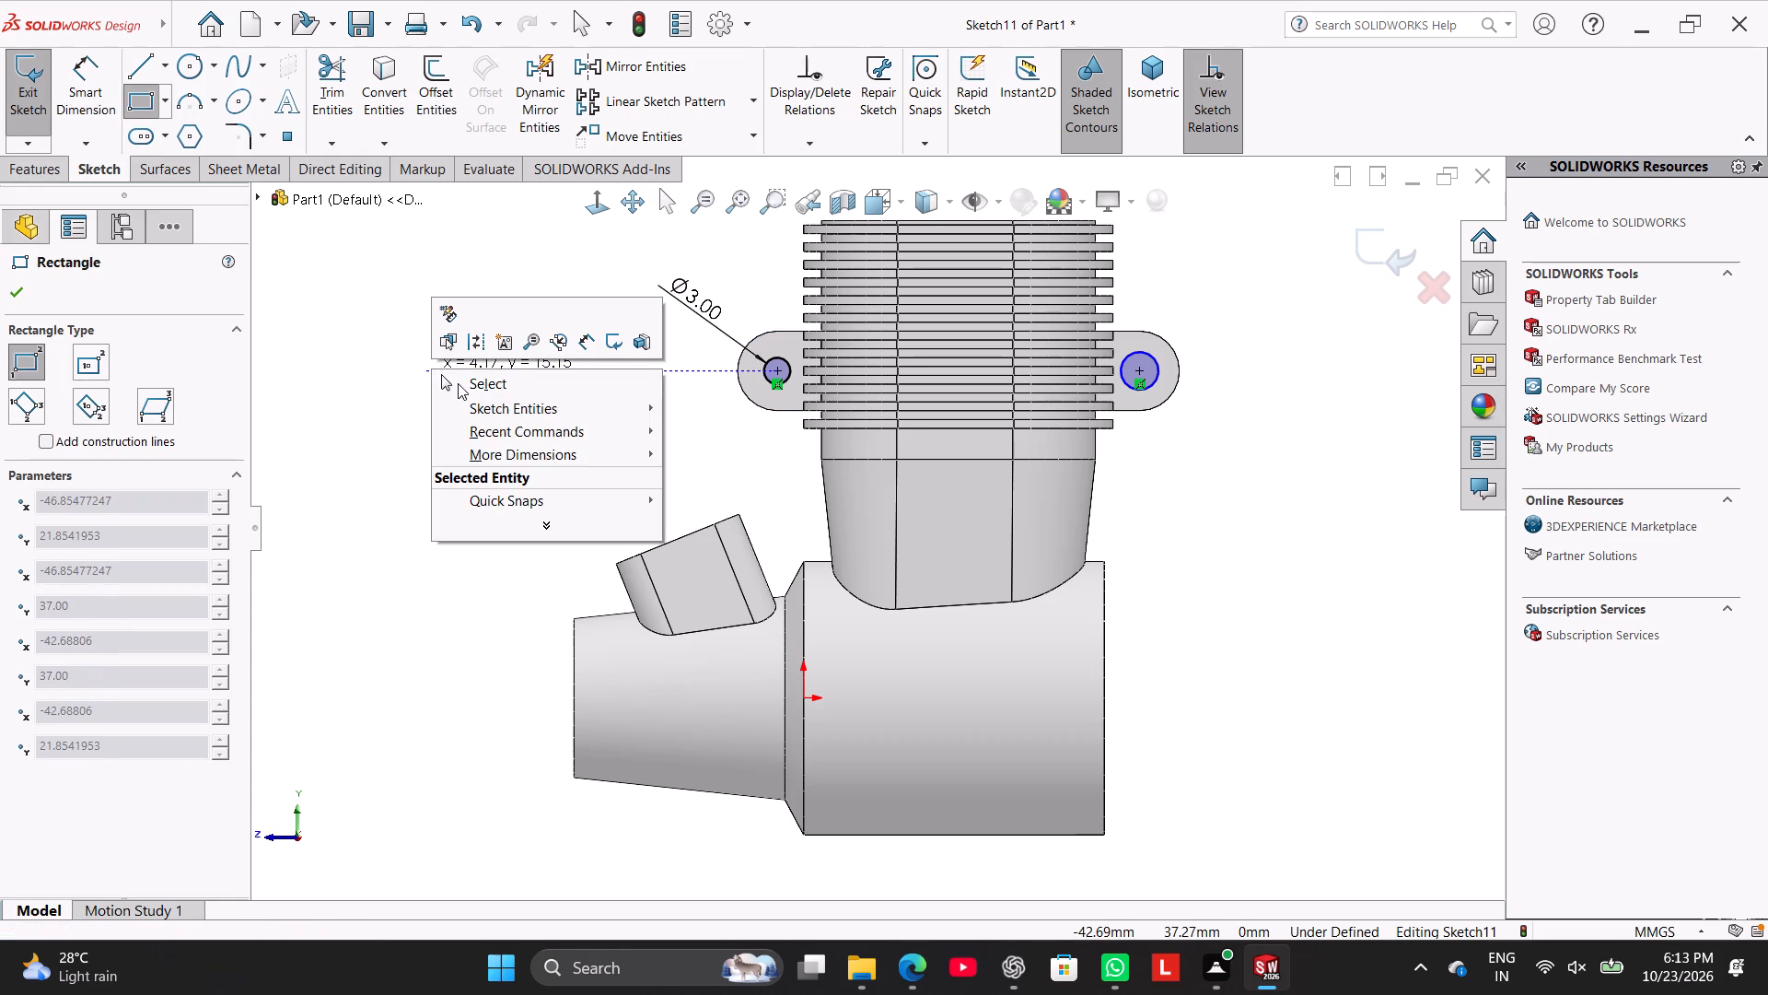
Add an Equal relation between the two circles on the block's rounded ends.
ctrl+click(789, 357)
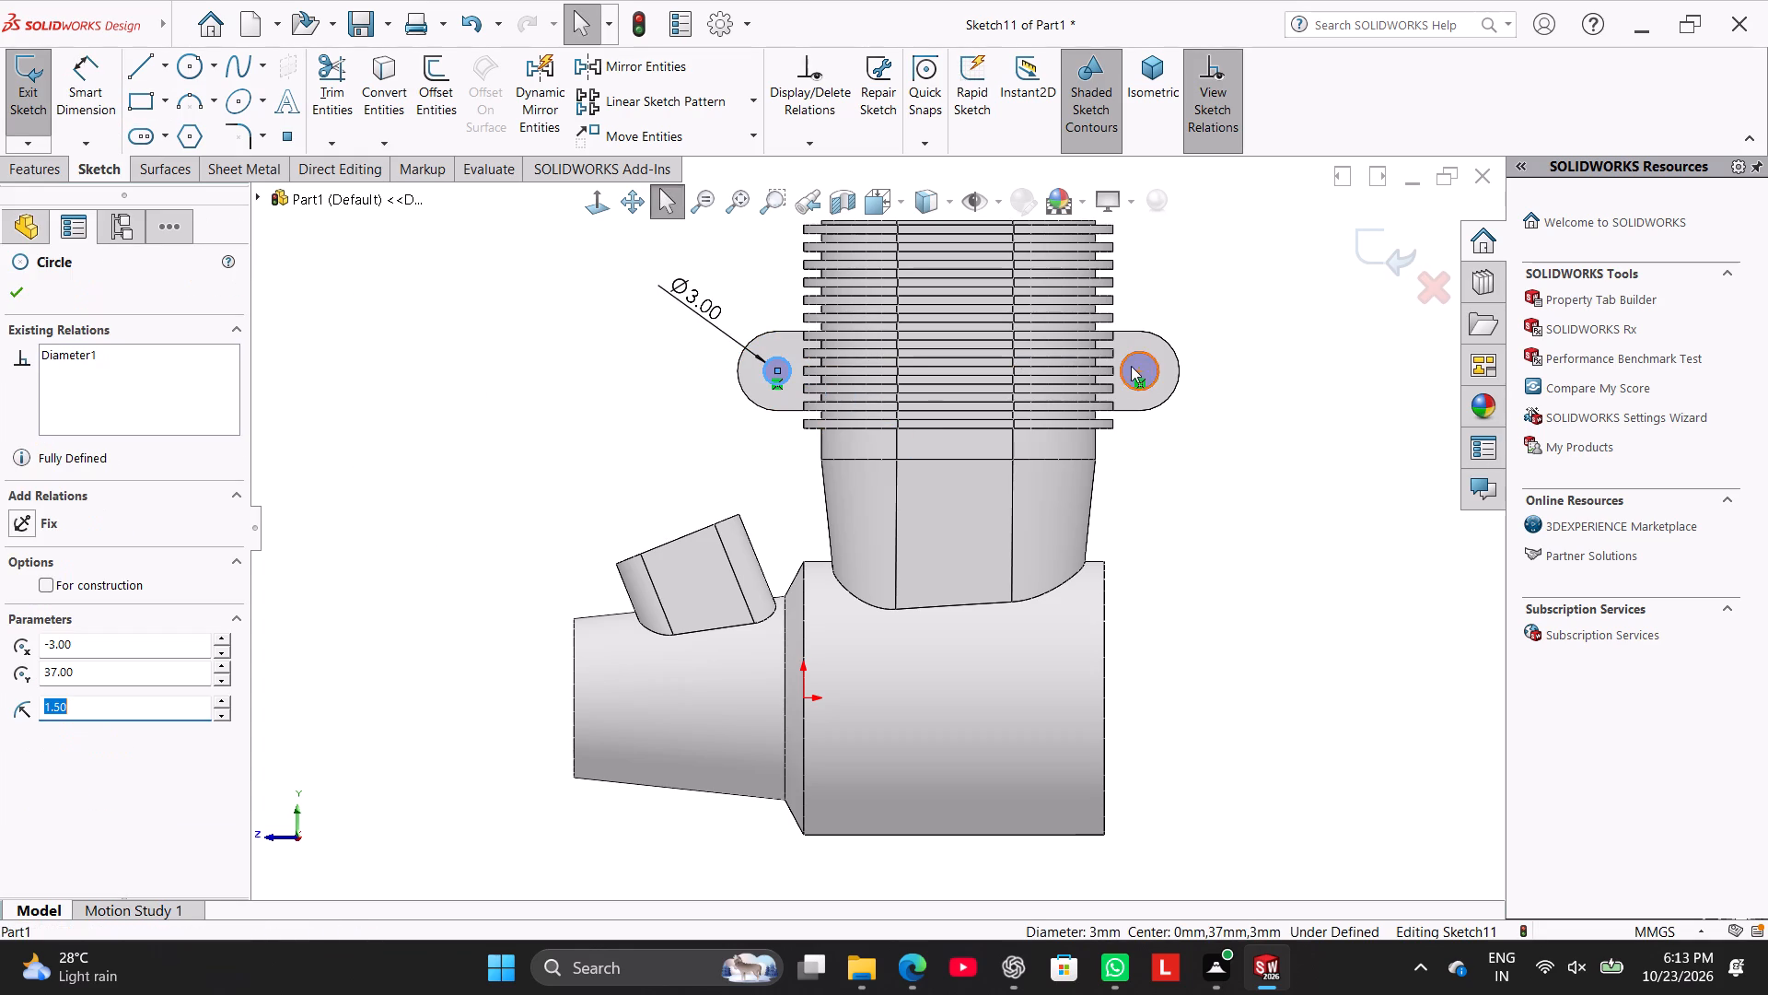
ctrl+click(1121, 373)
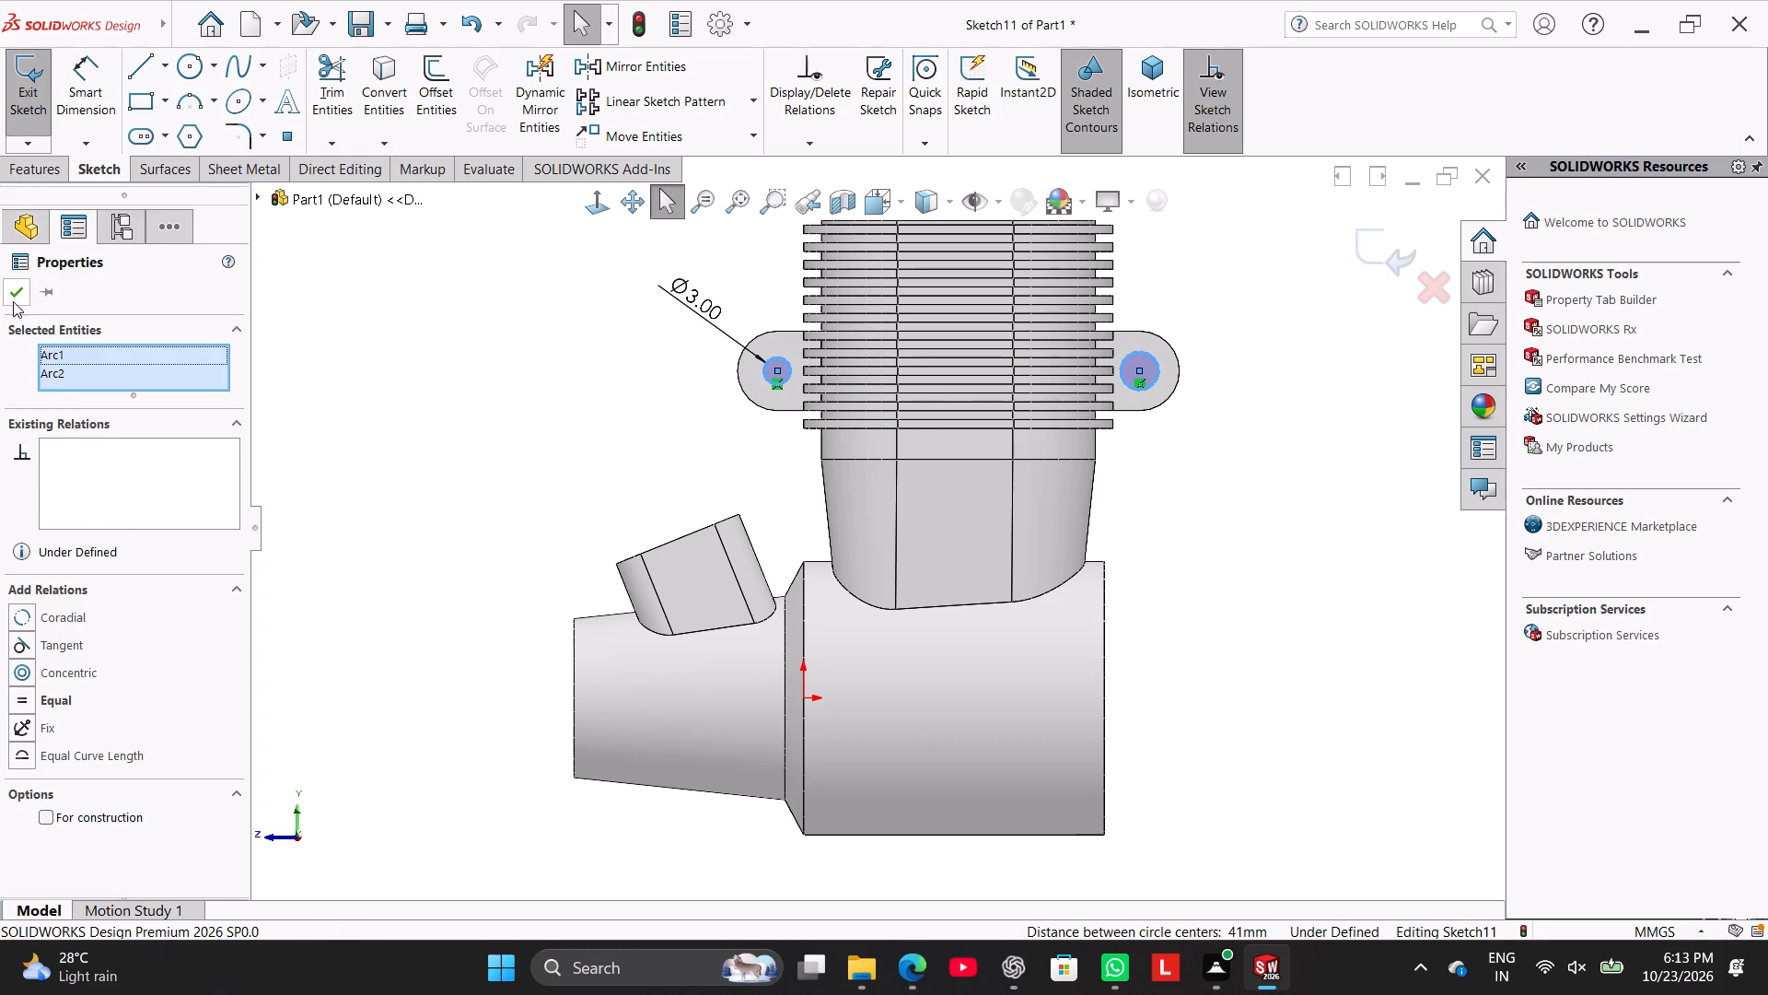
click(66, 699)
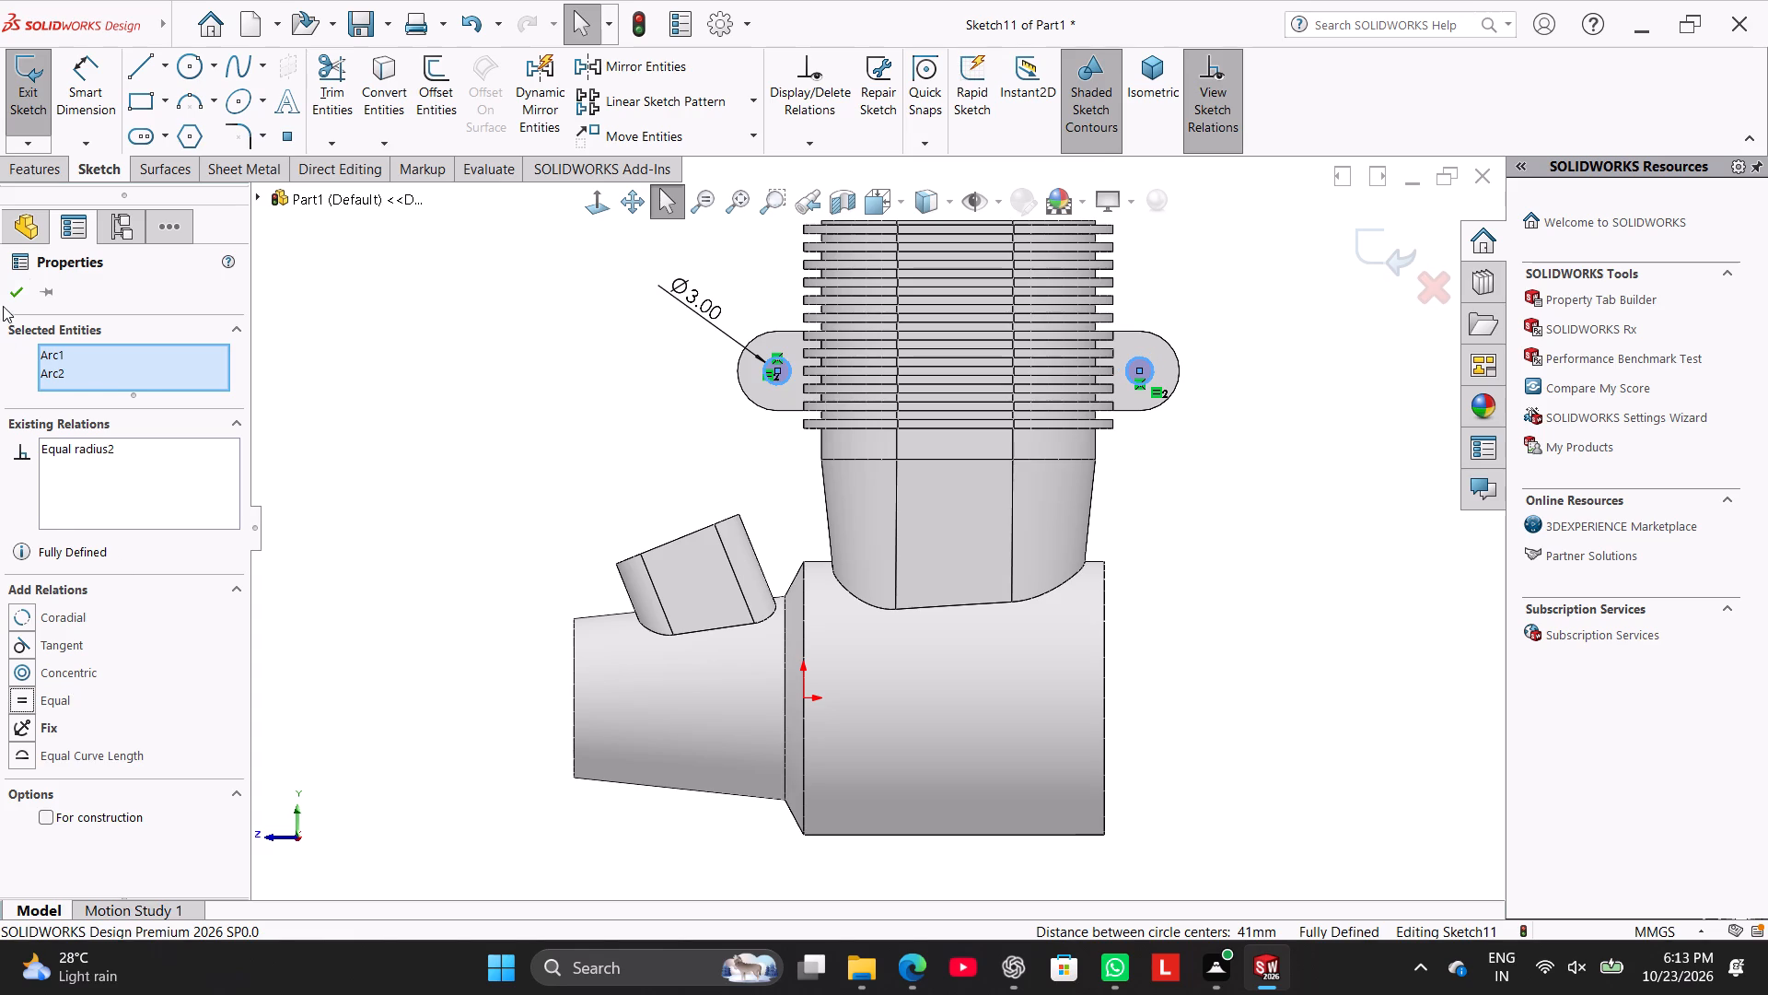
click(3, 299)
click(278, 385)
Cut the two 3 mm circles through the side block with Extruded Cut set to Through All and Direction 2 off.
click(31, 177)
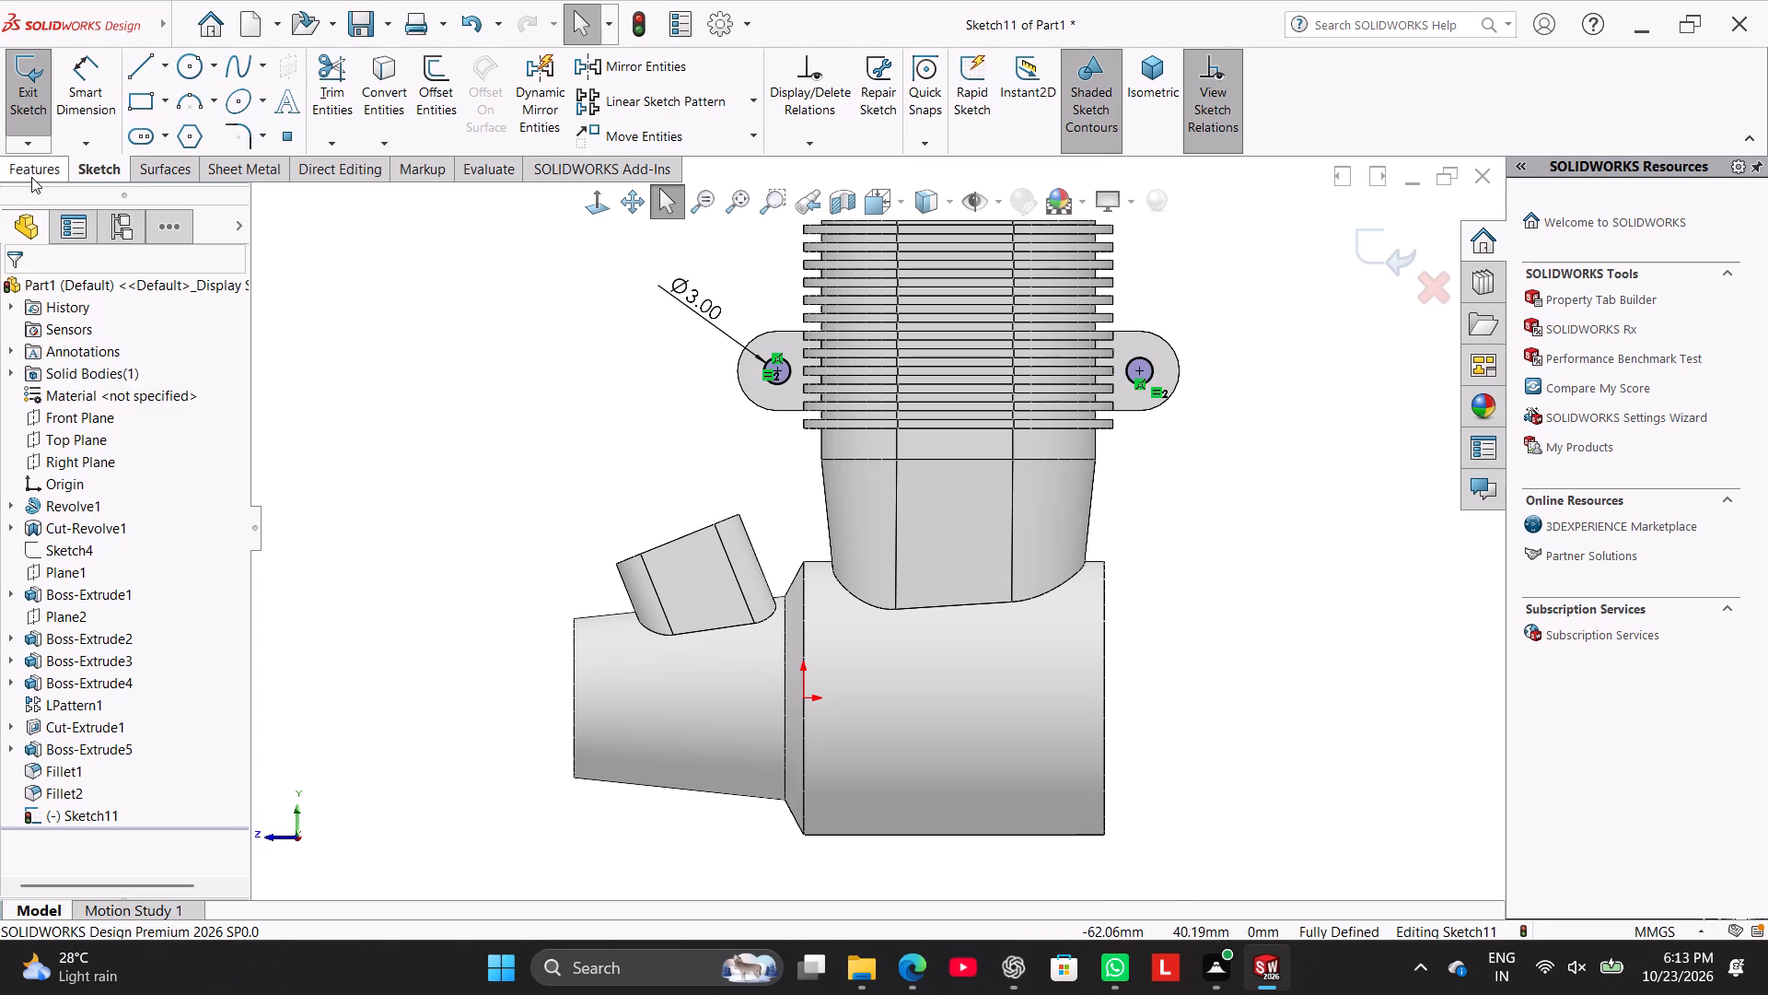
click(337, 92)
middle_drag(493, 406, 584, 528)
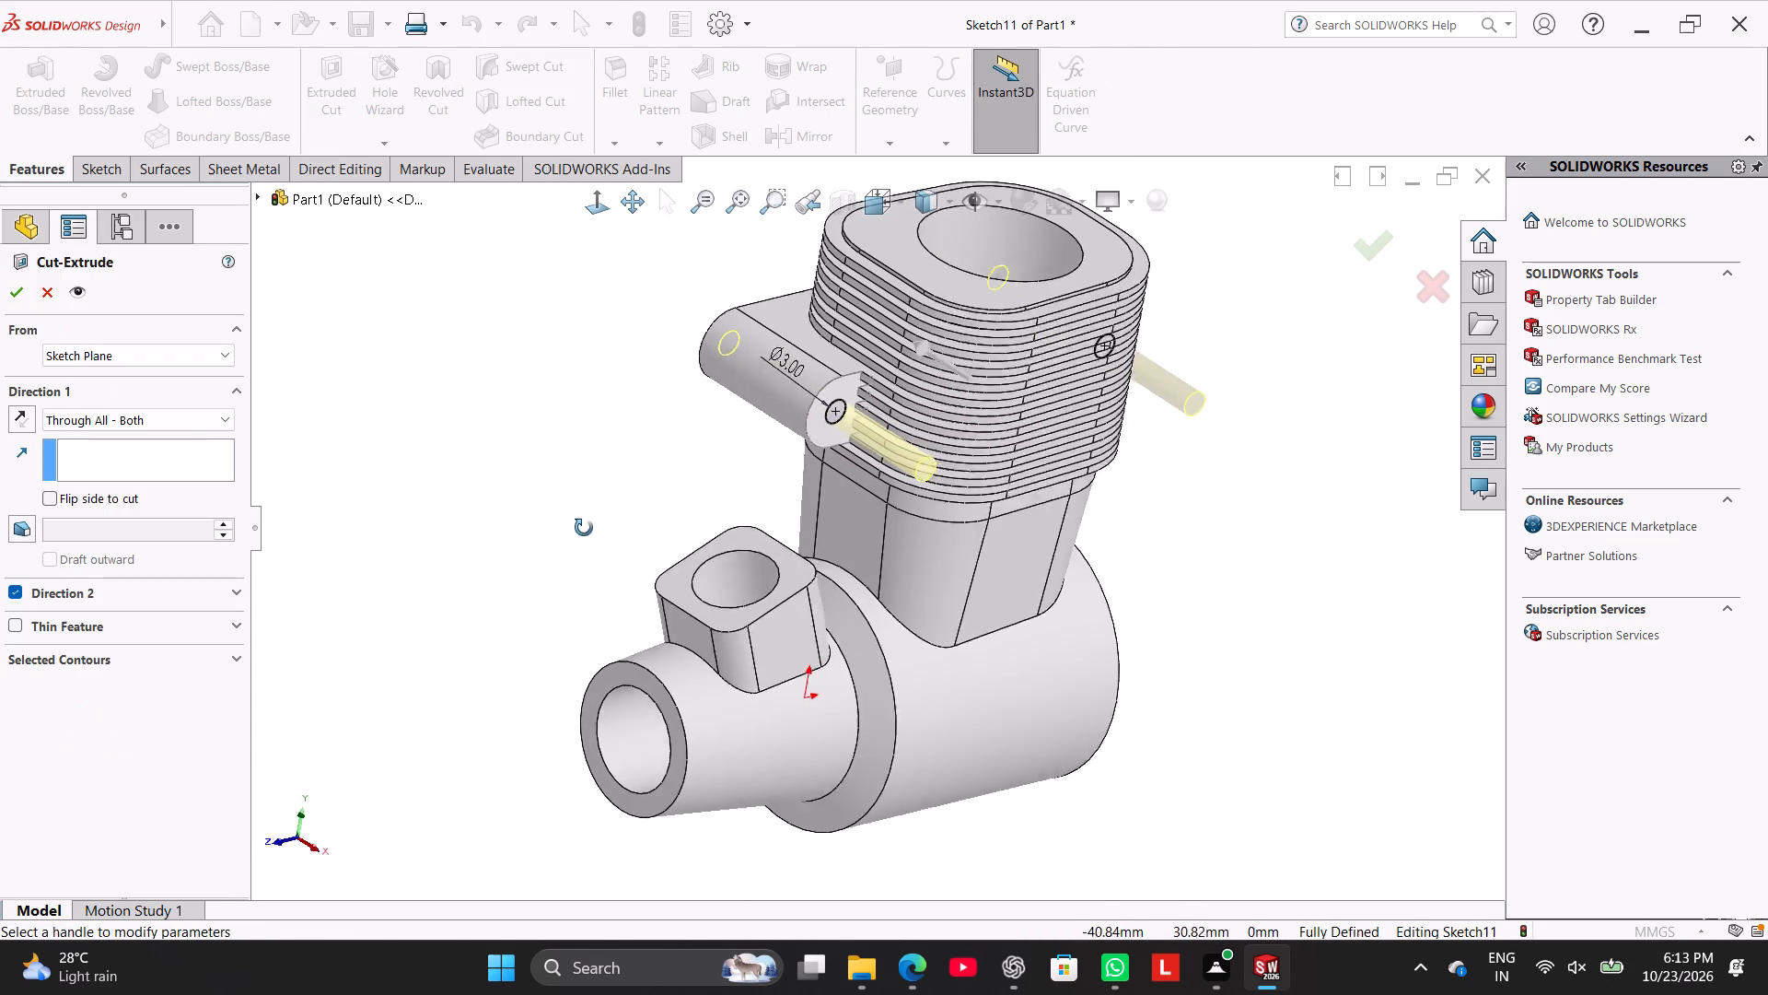
middle_drag(584, 528, 603, 558)
click(184, 426)
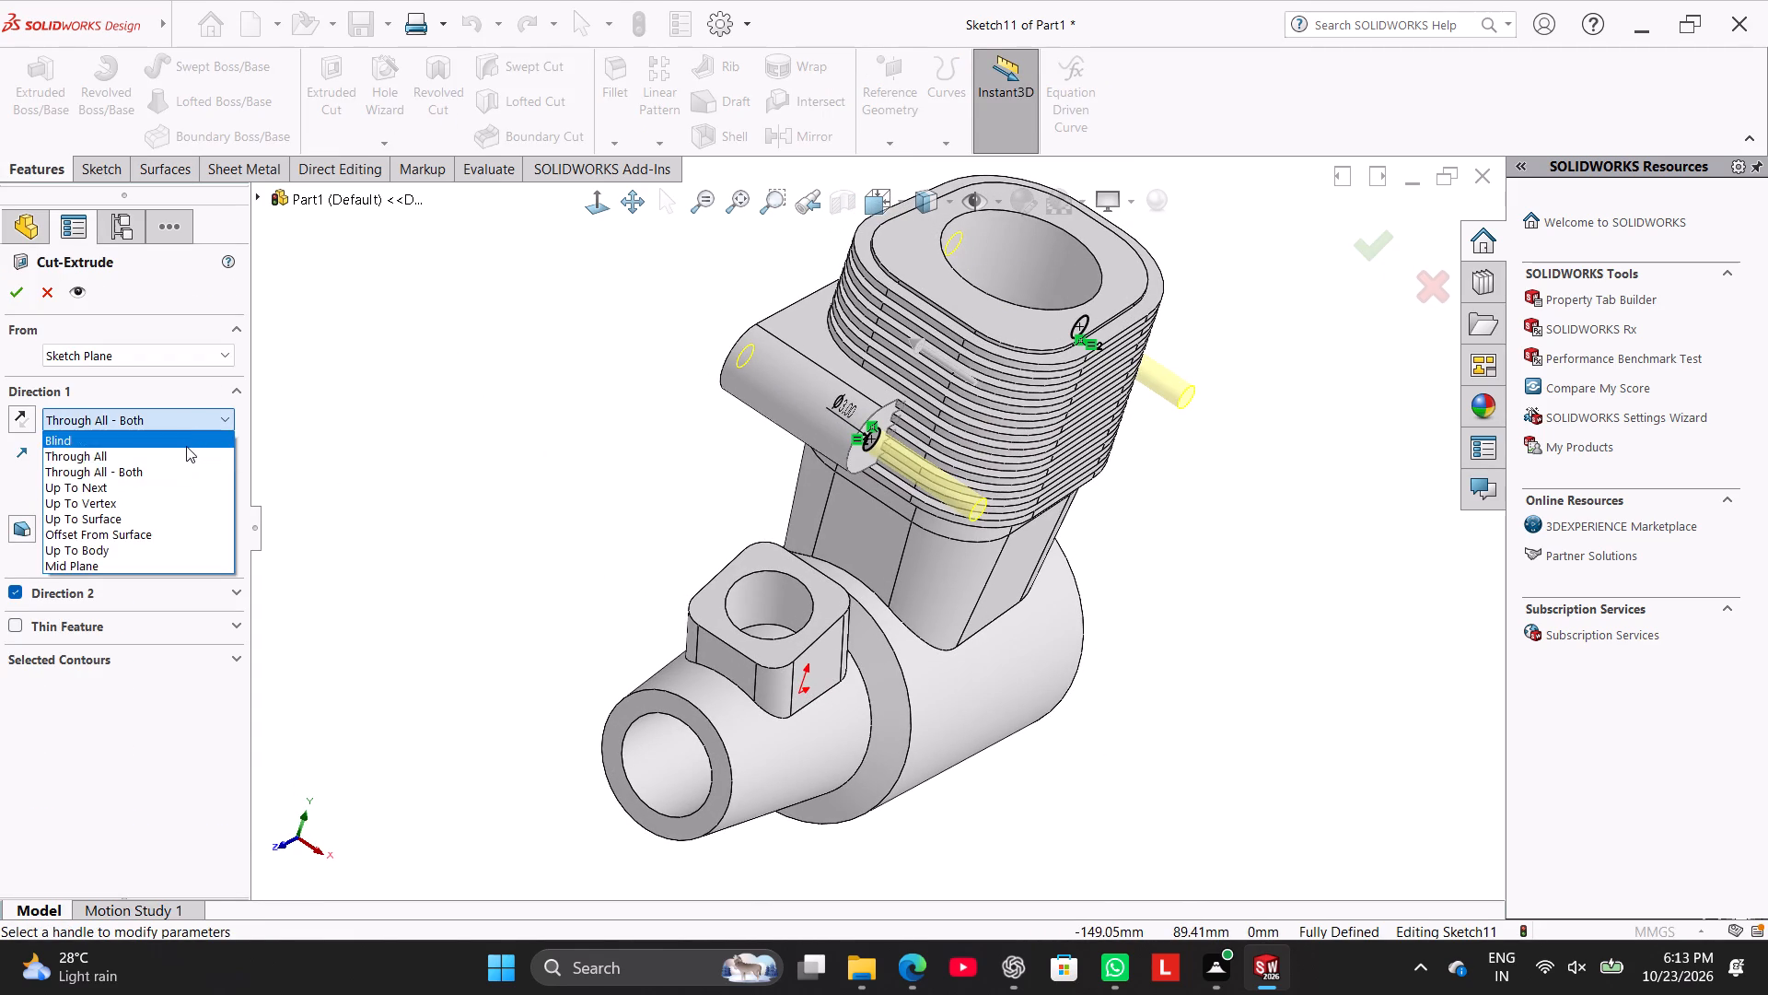
click(189, 452)
click(26, 415)
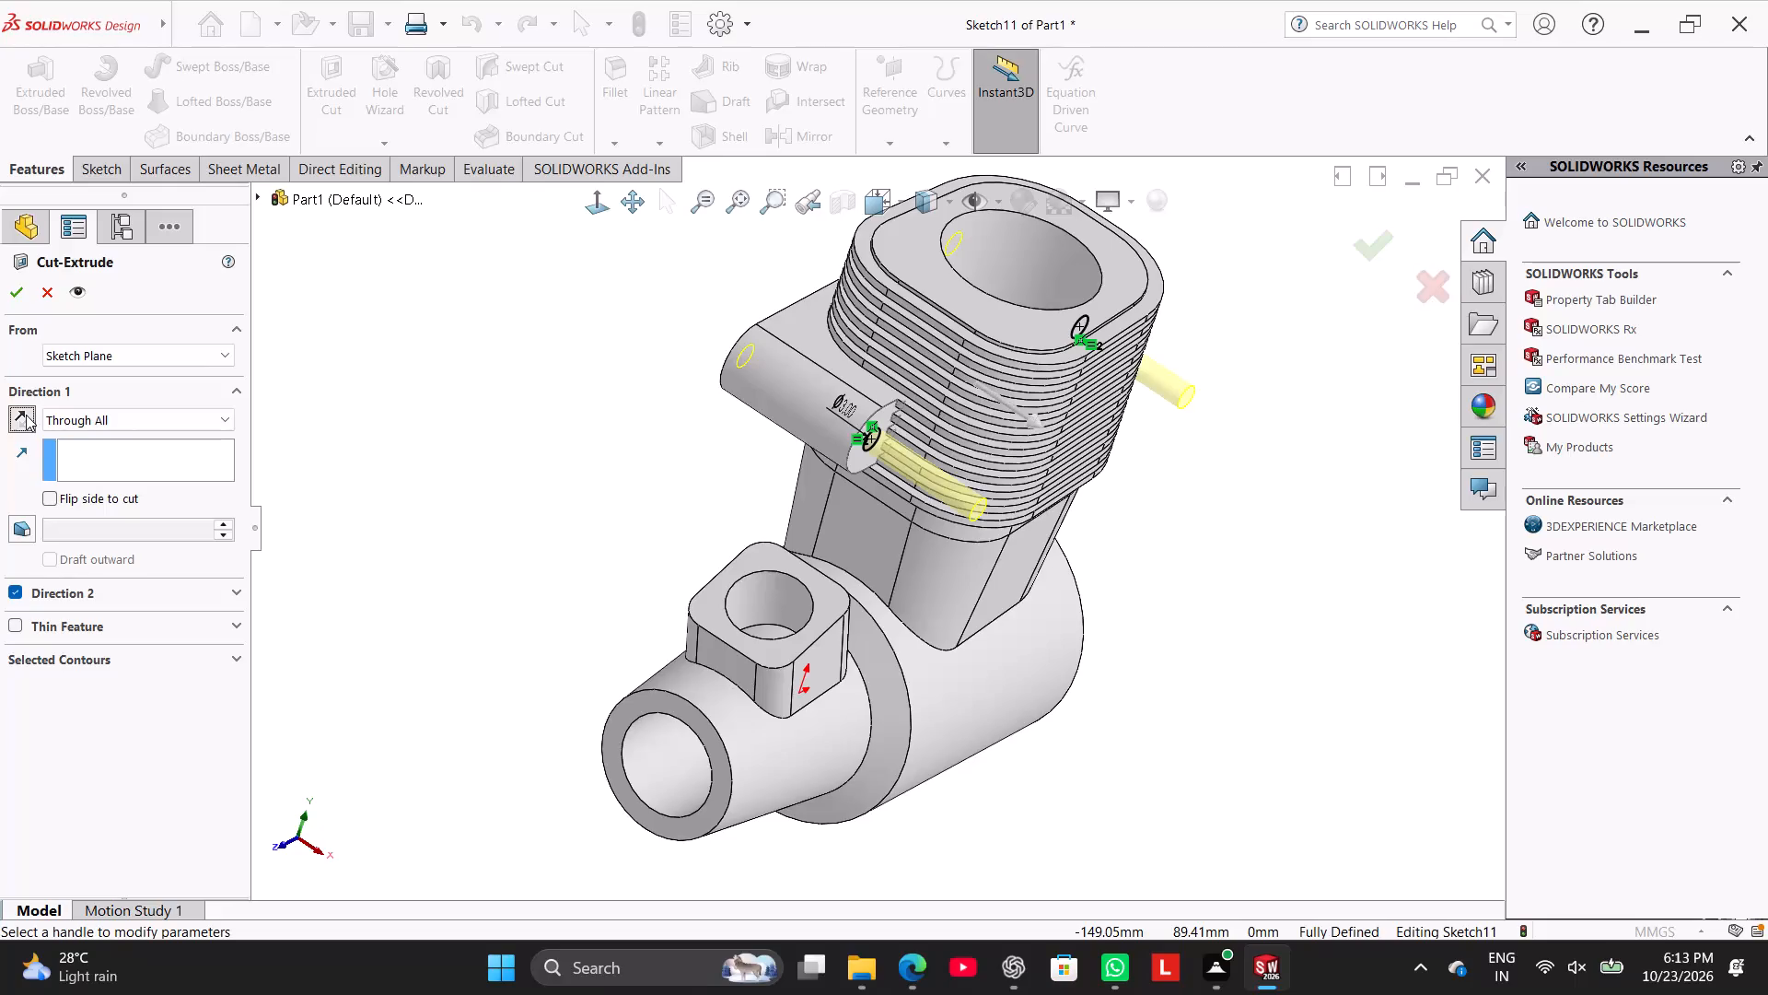
click(13, 595)
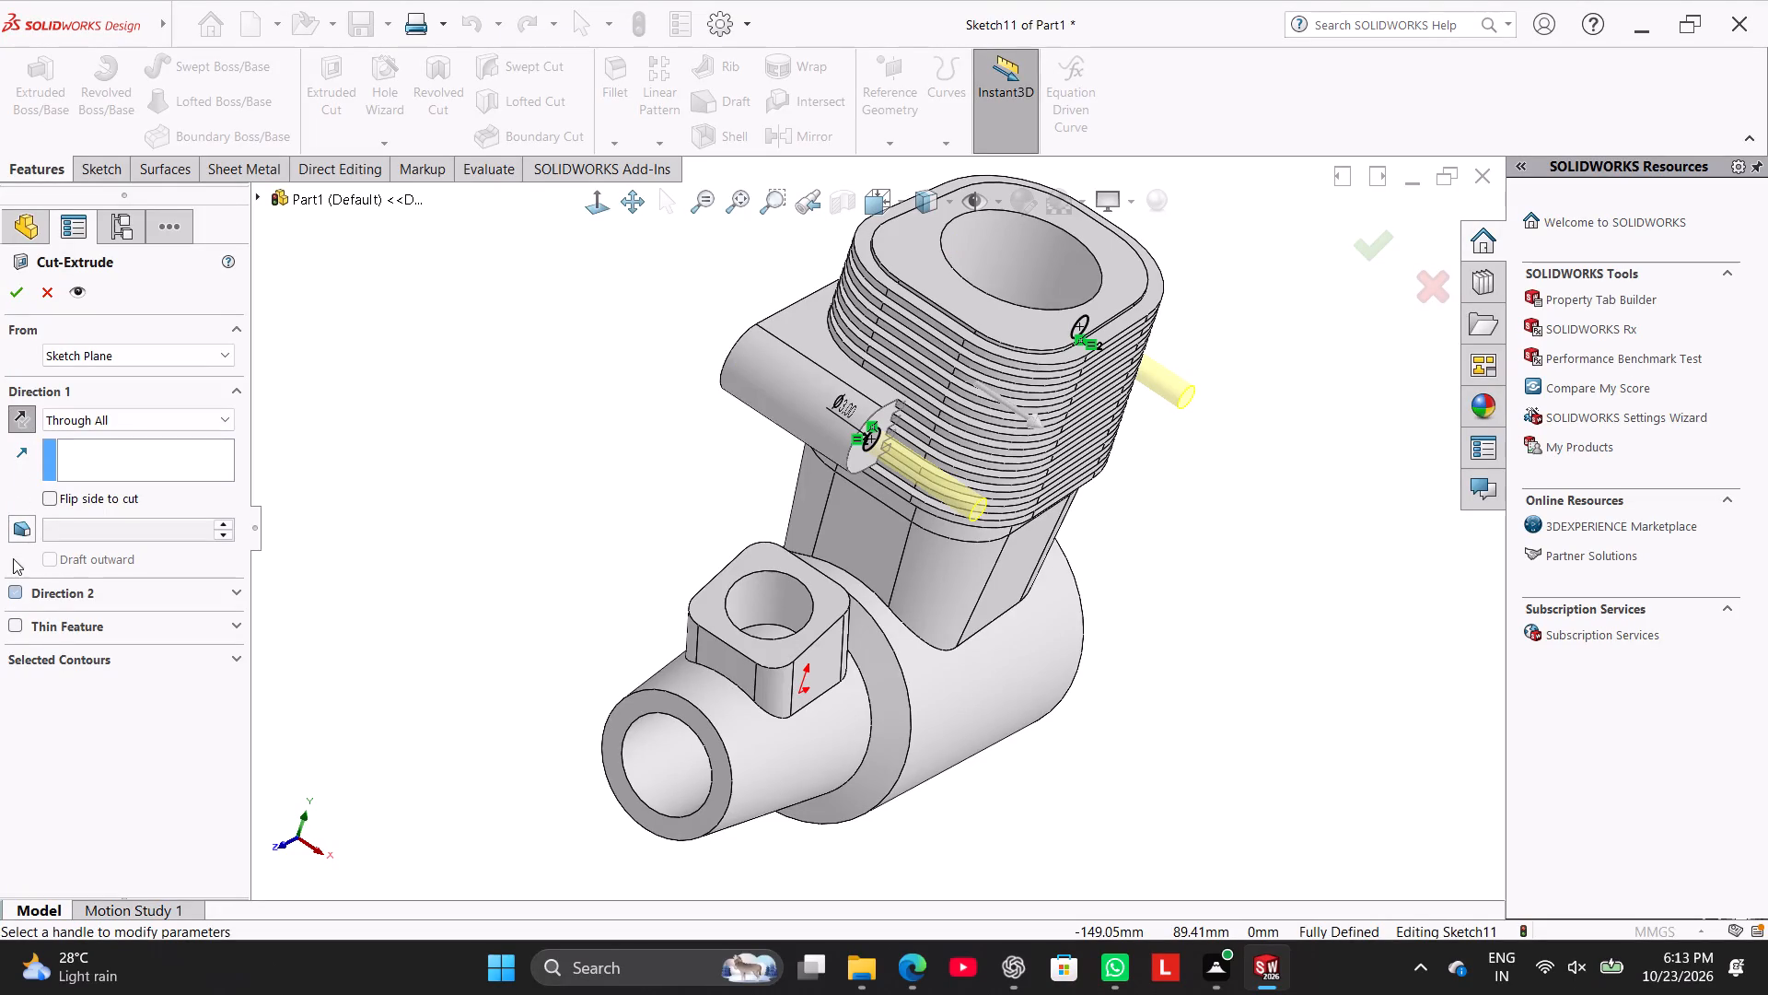
click(31, 421)
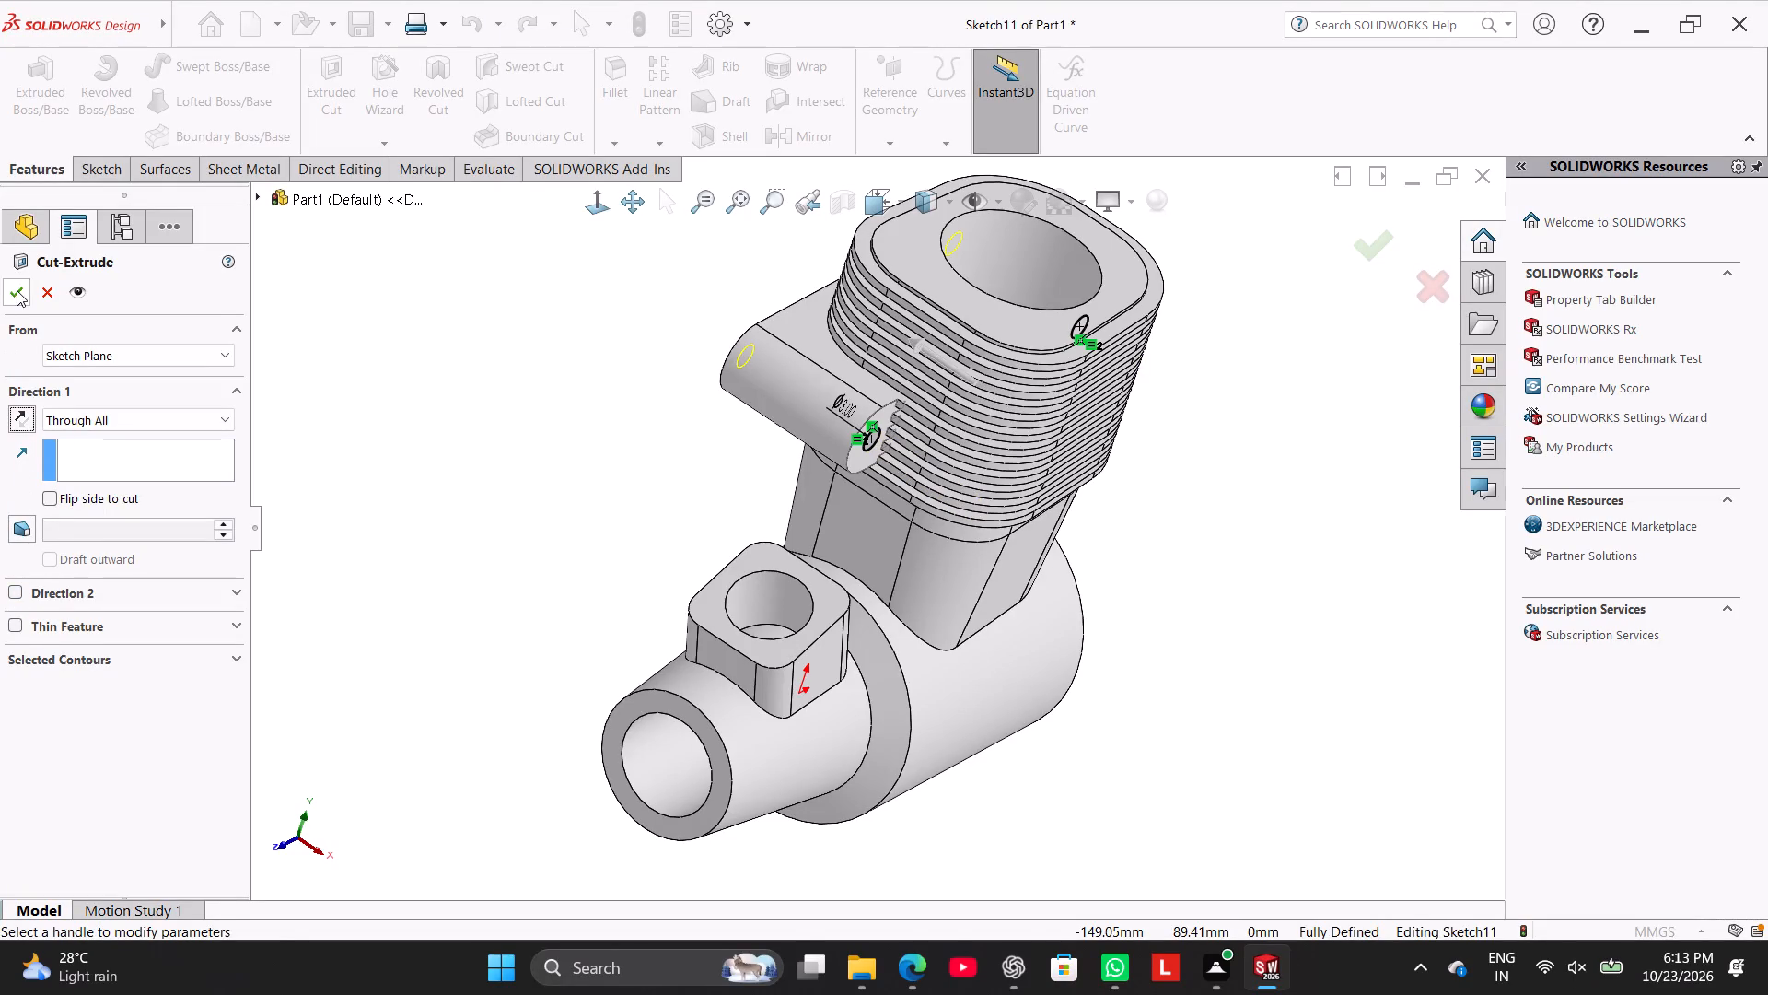
click(17, 290)
Open a sketch on the side block's top face and convert the vertical boss's circular bore edge into it.
right_drag(451, 457, 585, 391)
right_drag(432, 533, 595, 295)
click(414, 529)
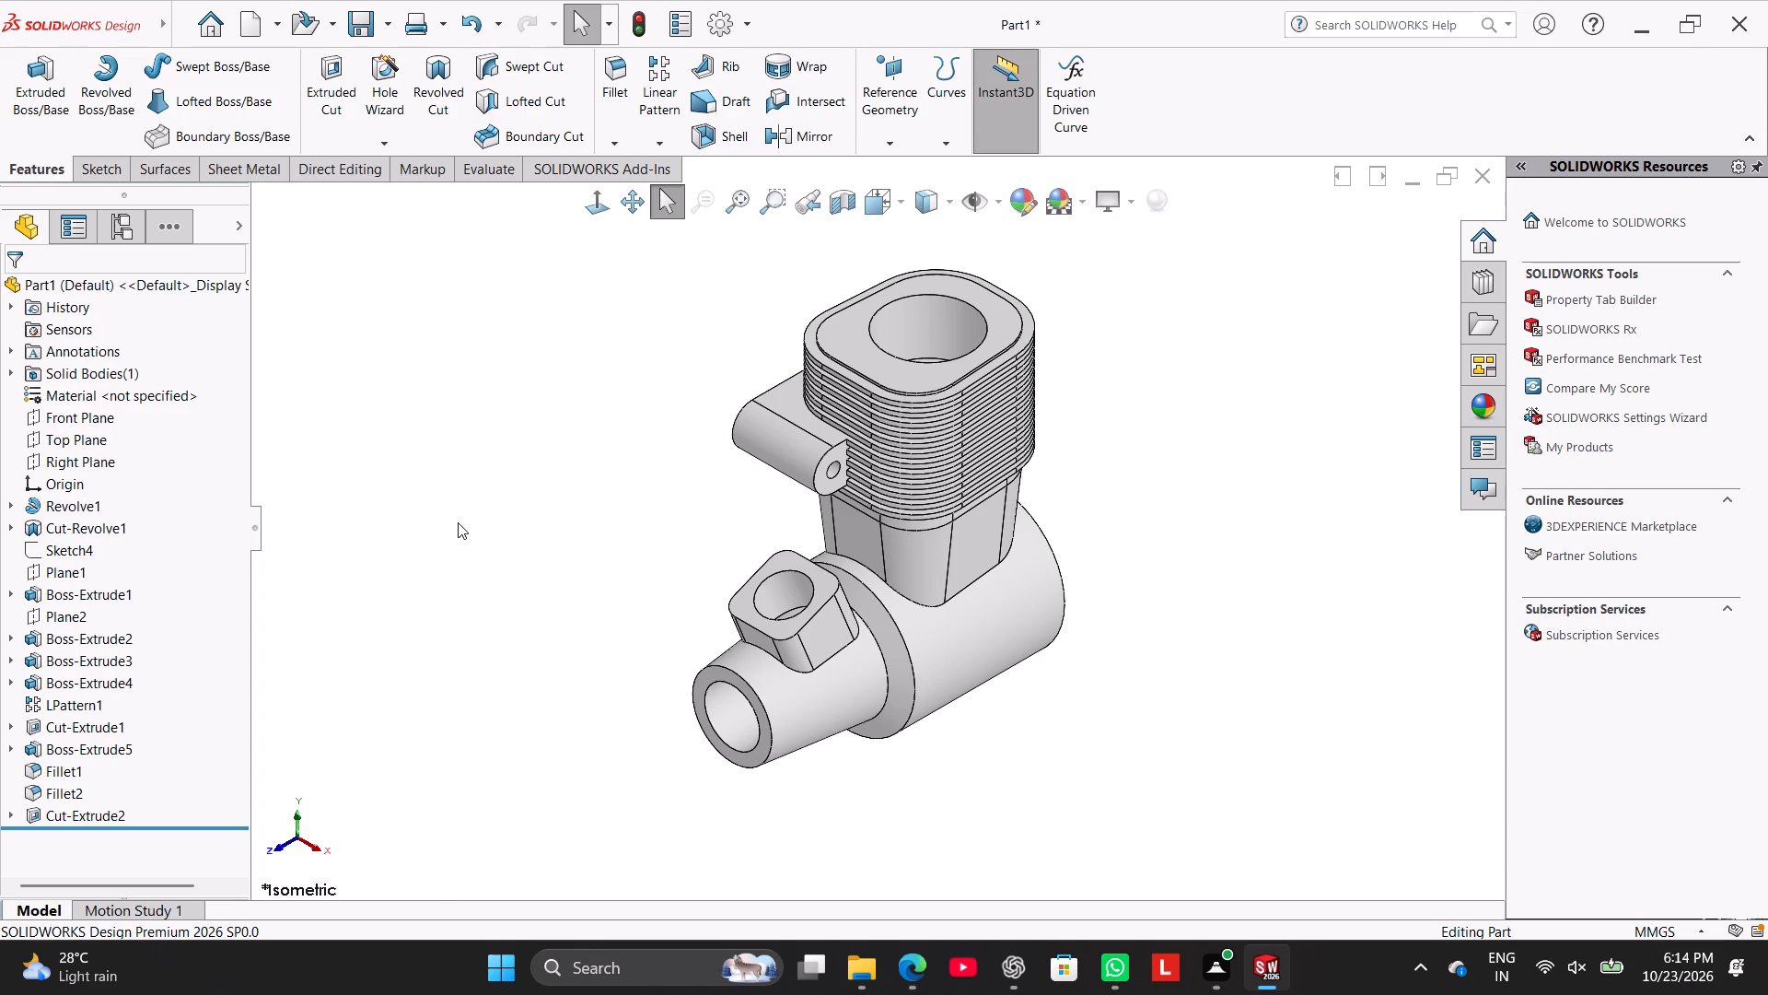
middle_drag(568, 546, 692, 679)
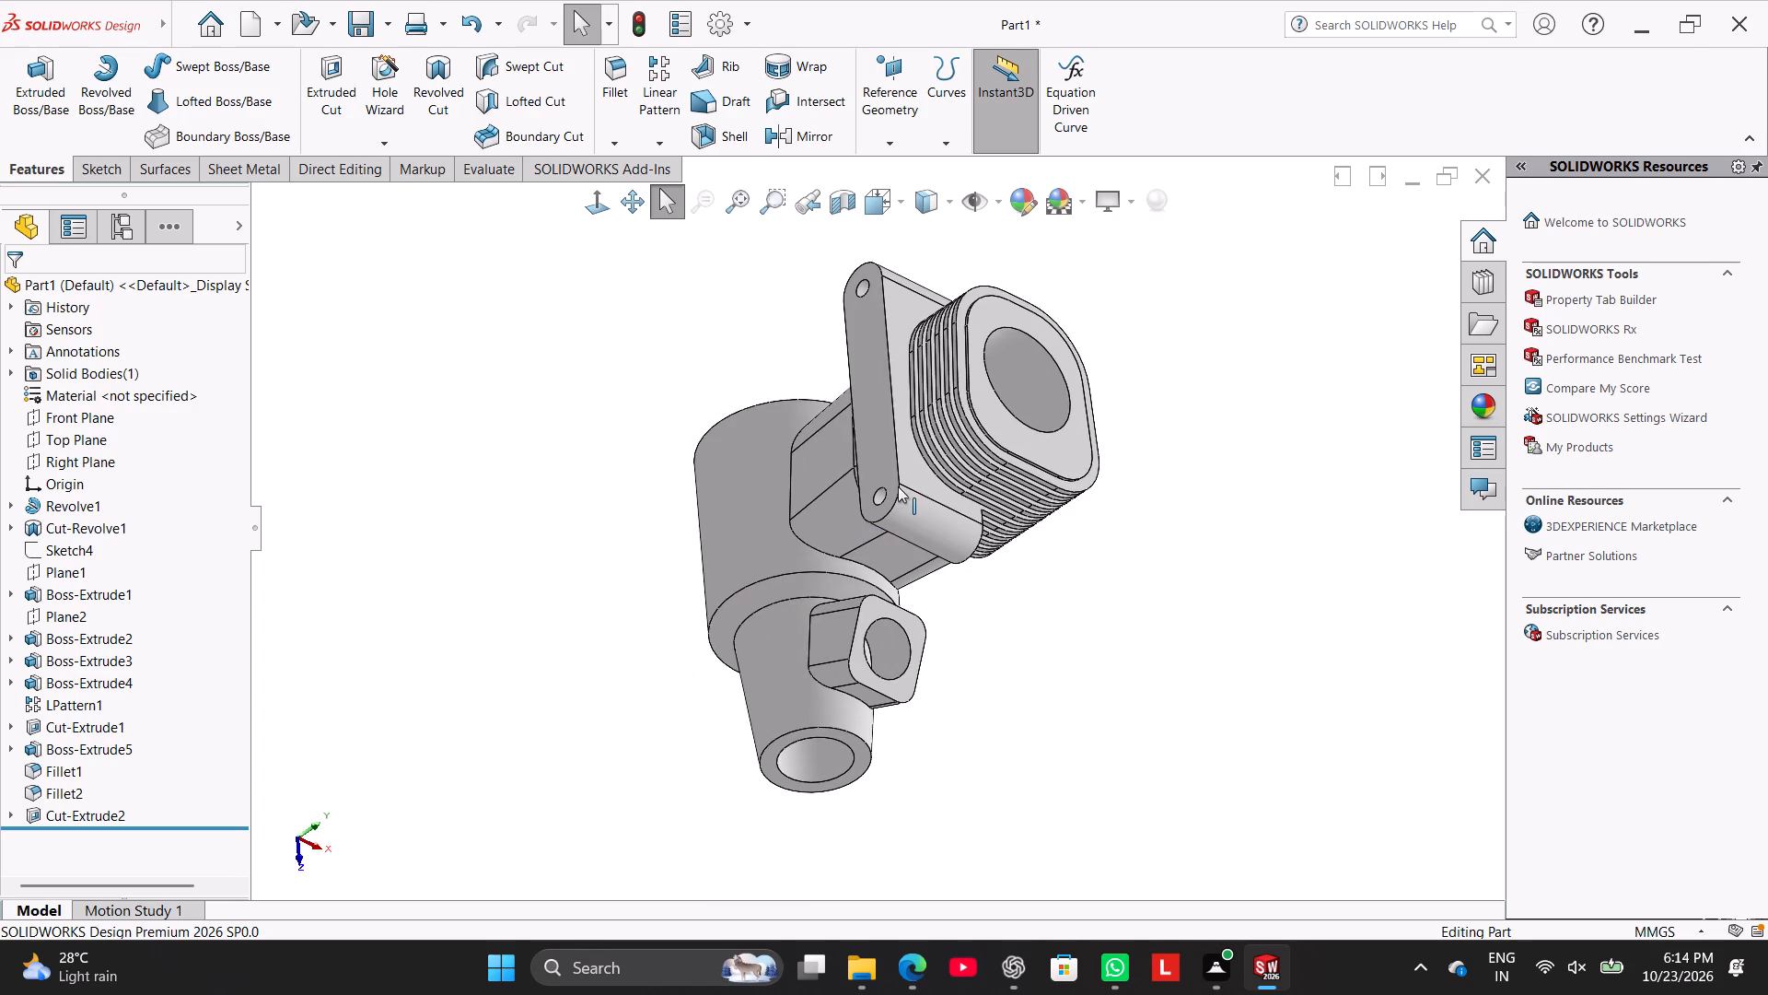
right_click(905, 474)
click(943, 446)
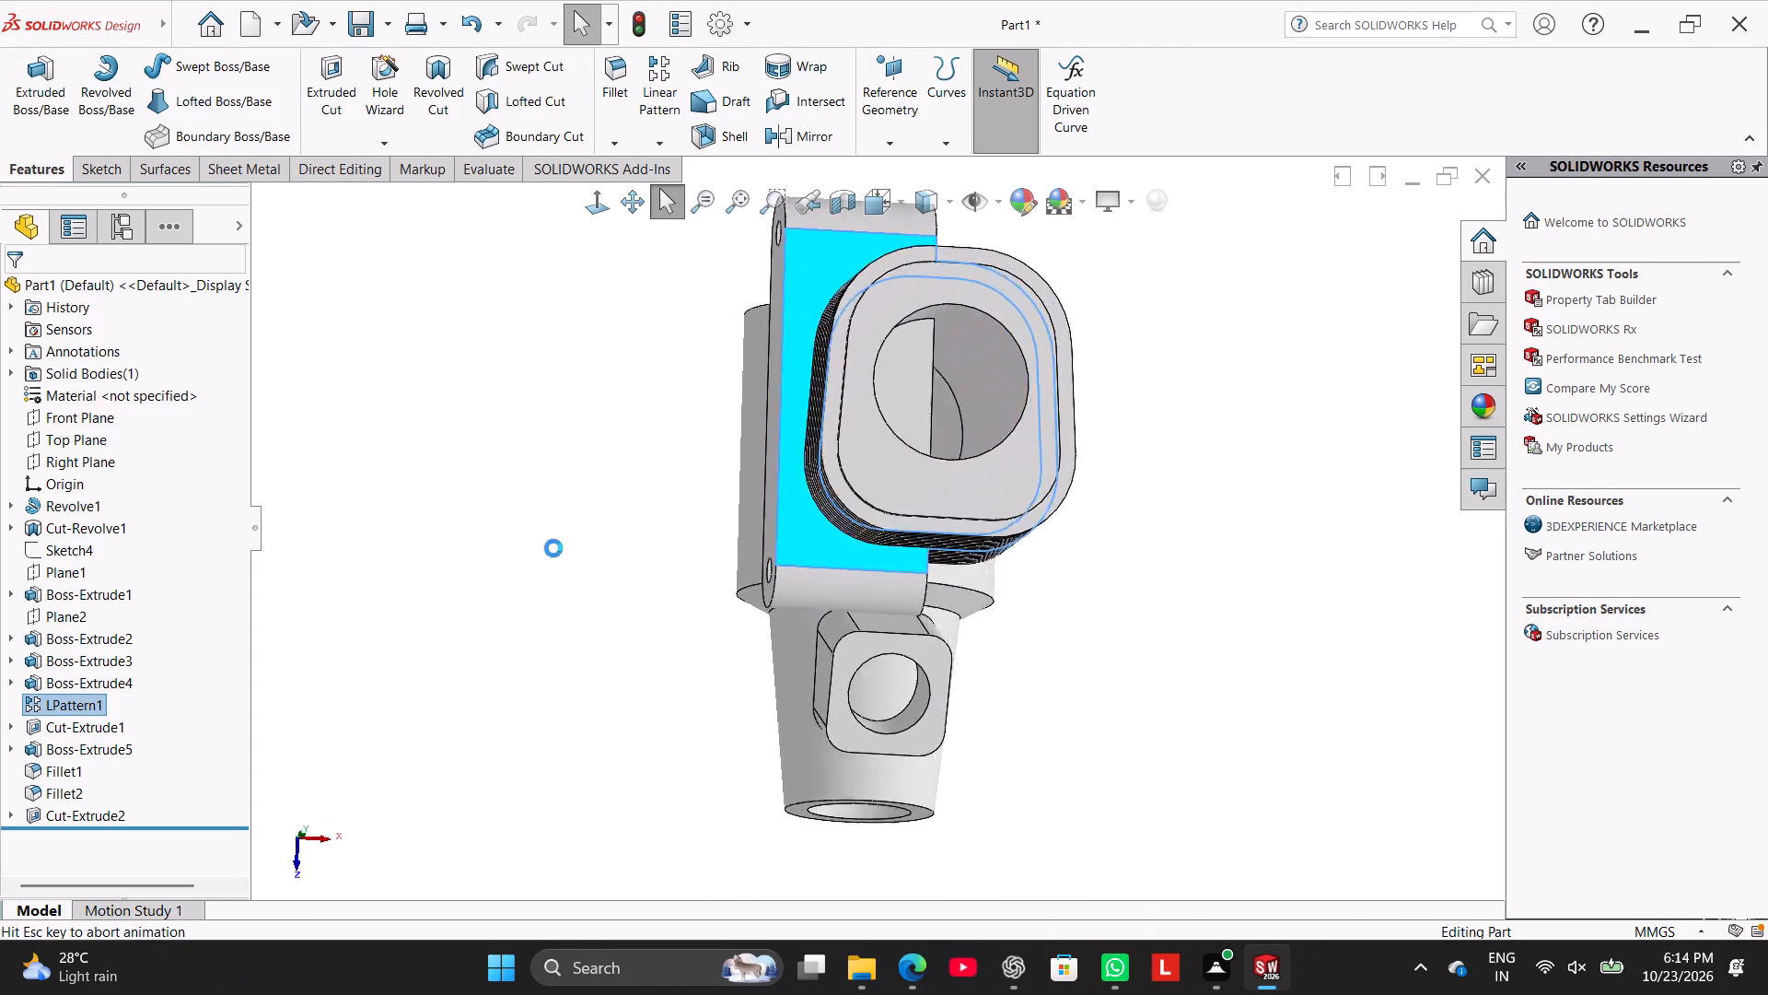
click(448, 556)
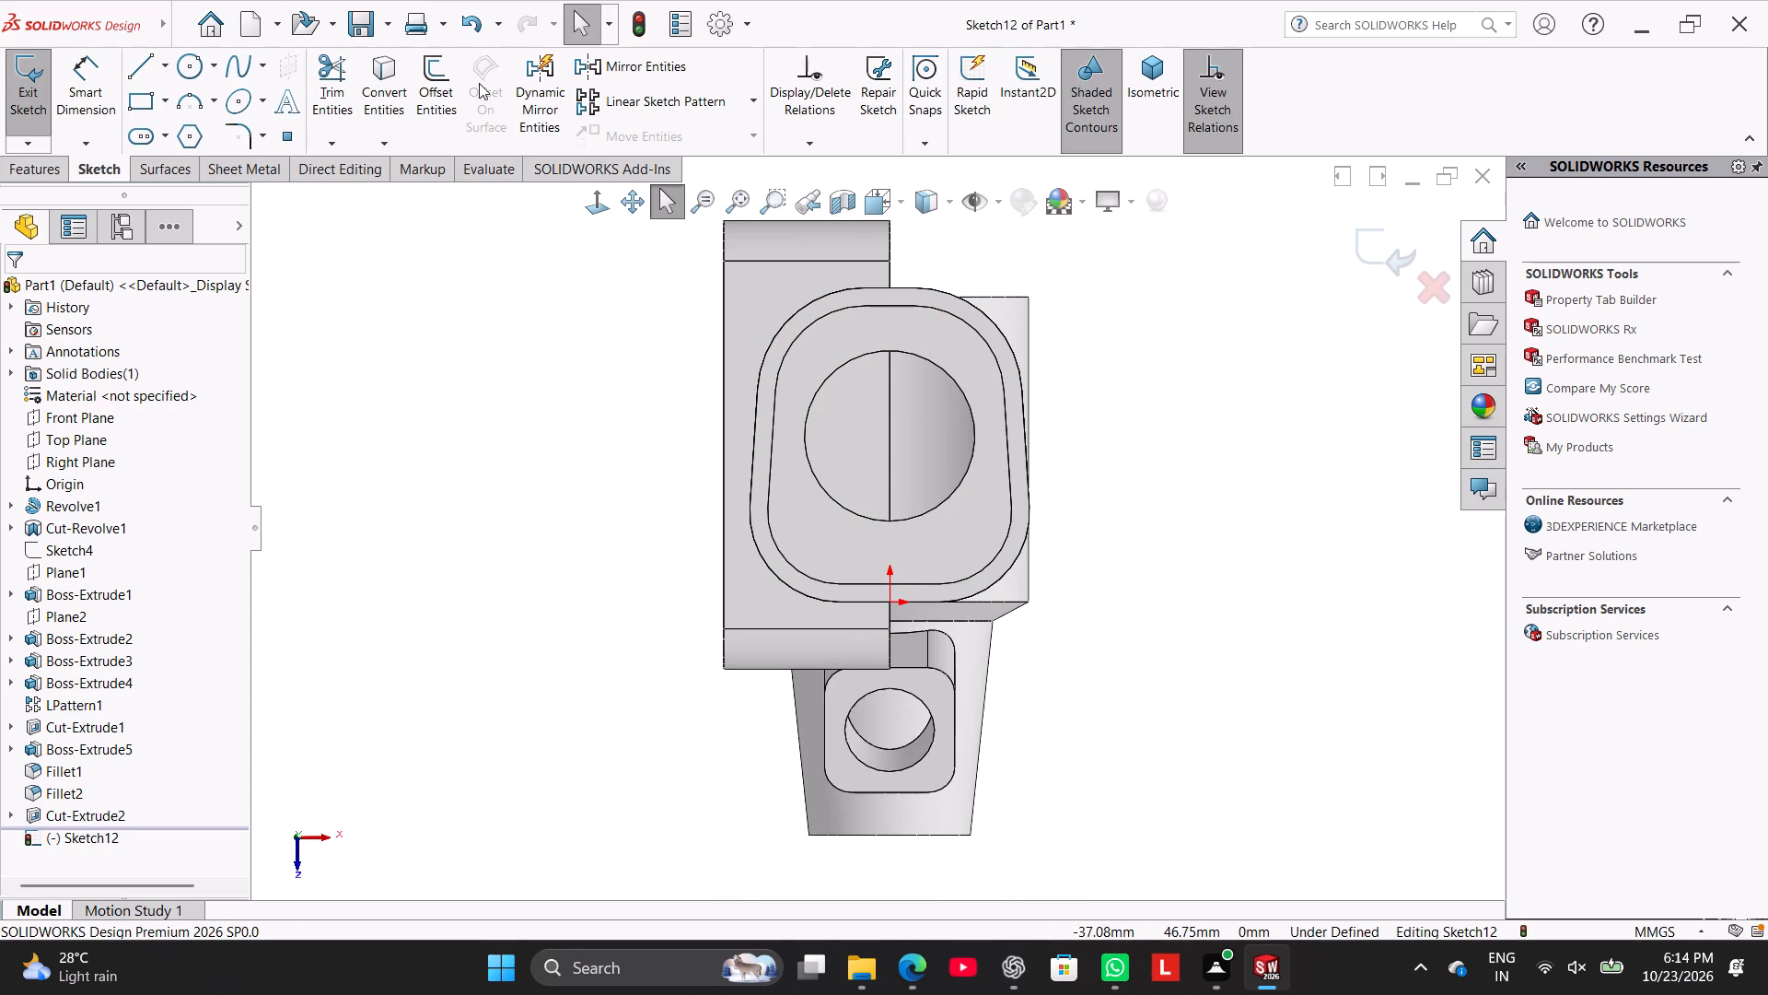
click(378, 73)
click(882, 350)
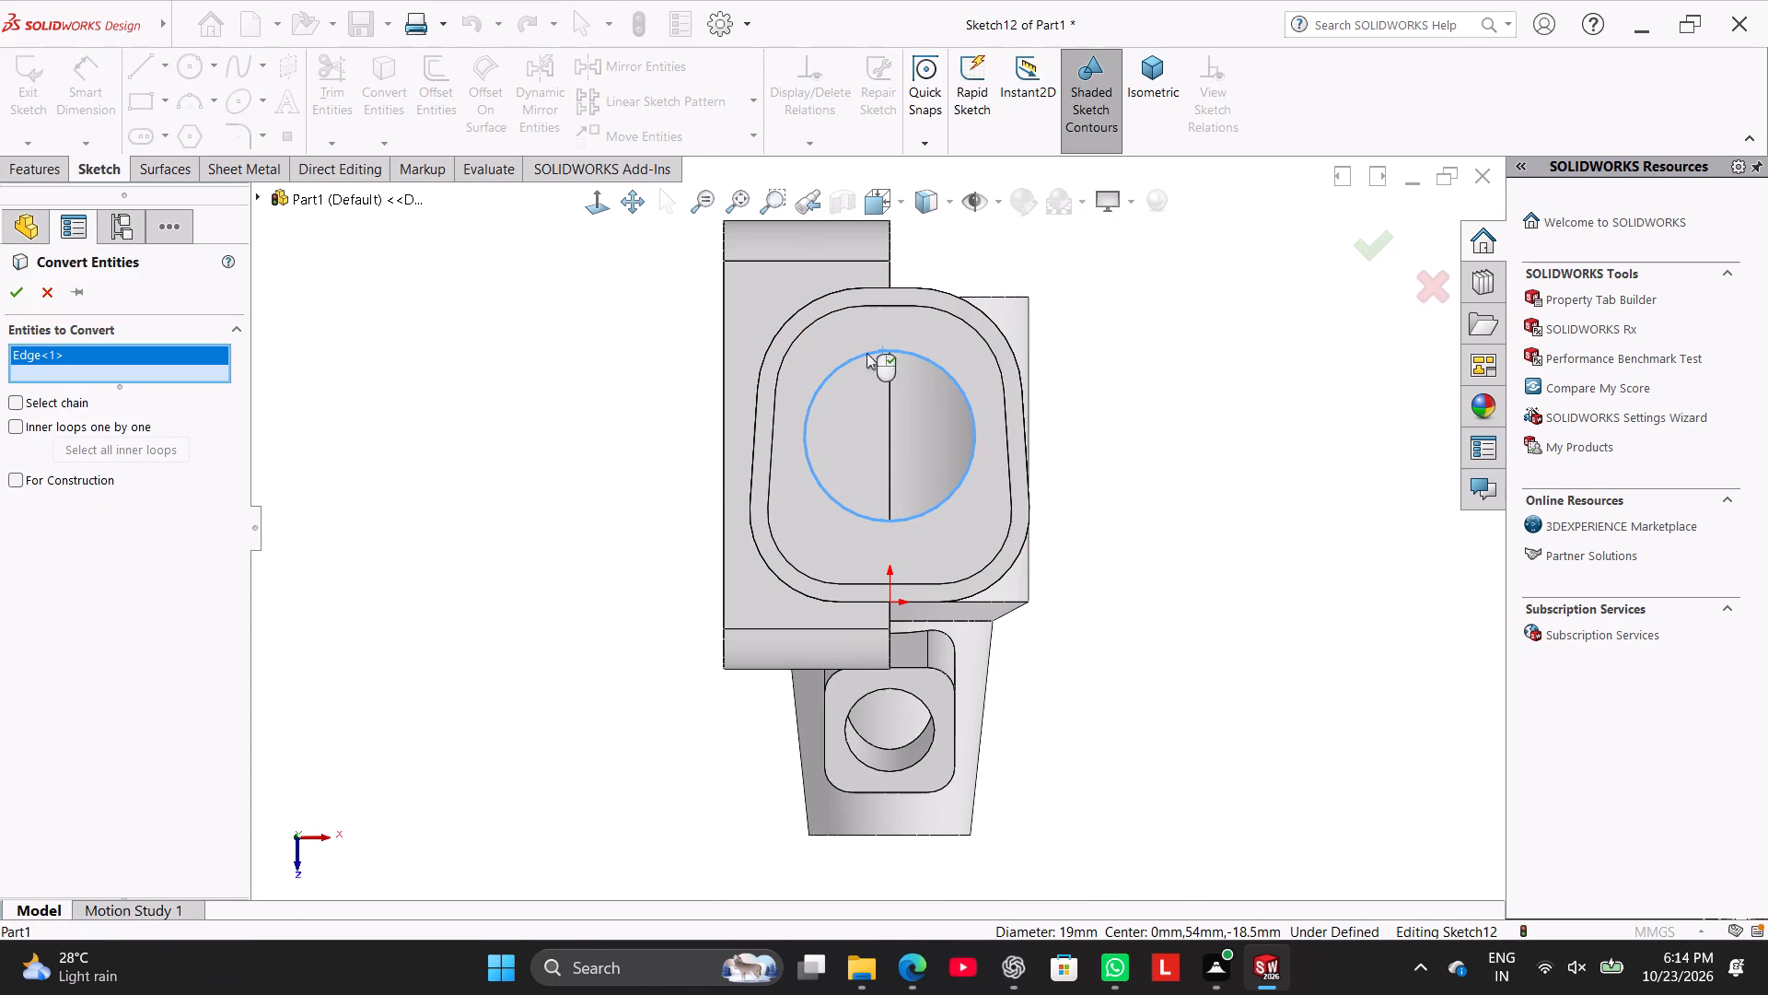
click(13, 288)
click(436, 370)
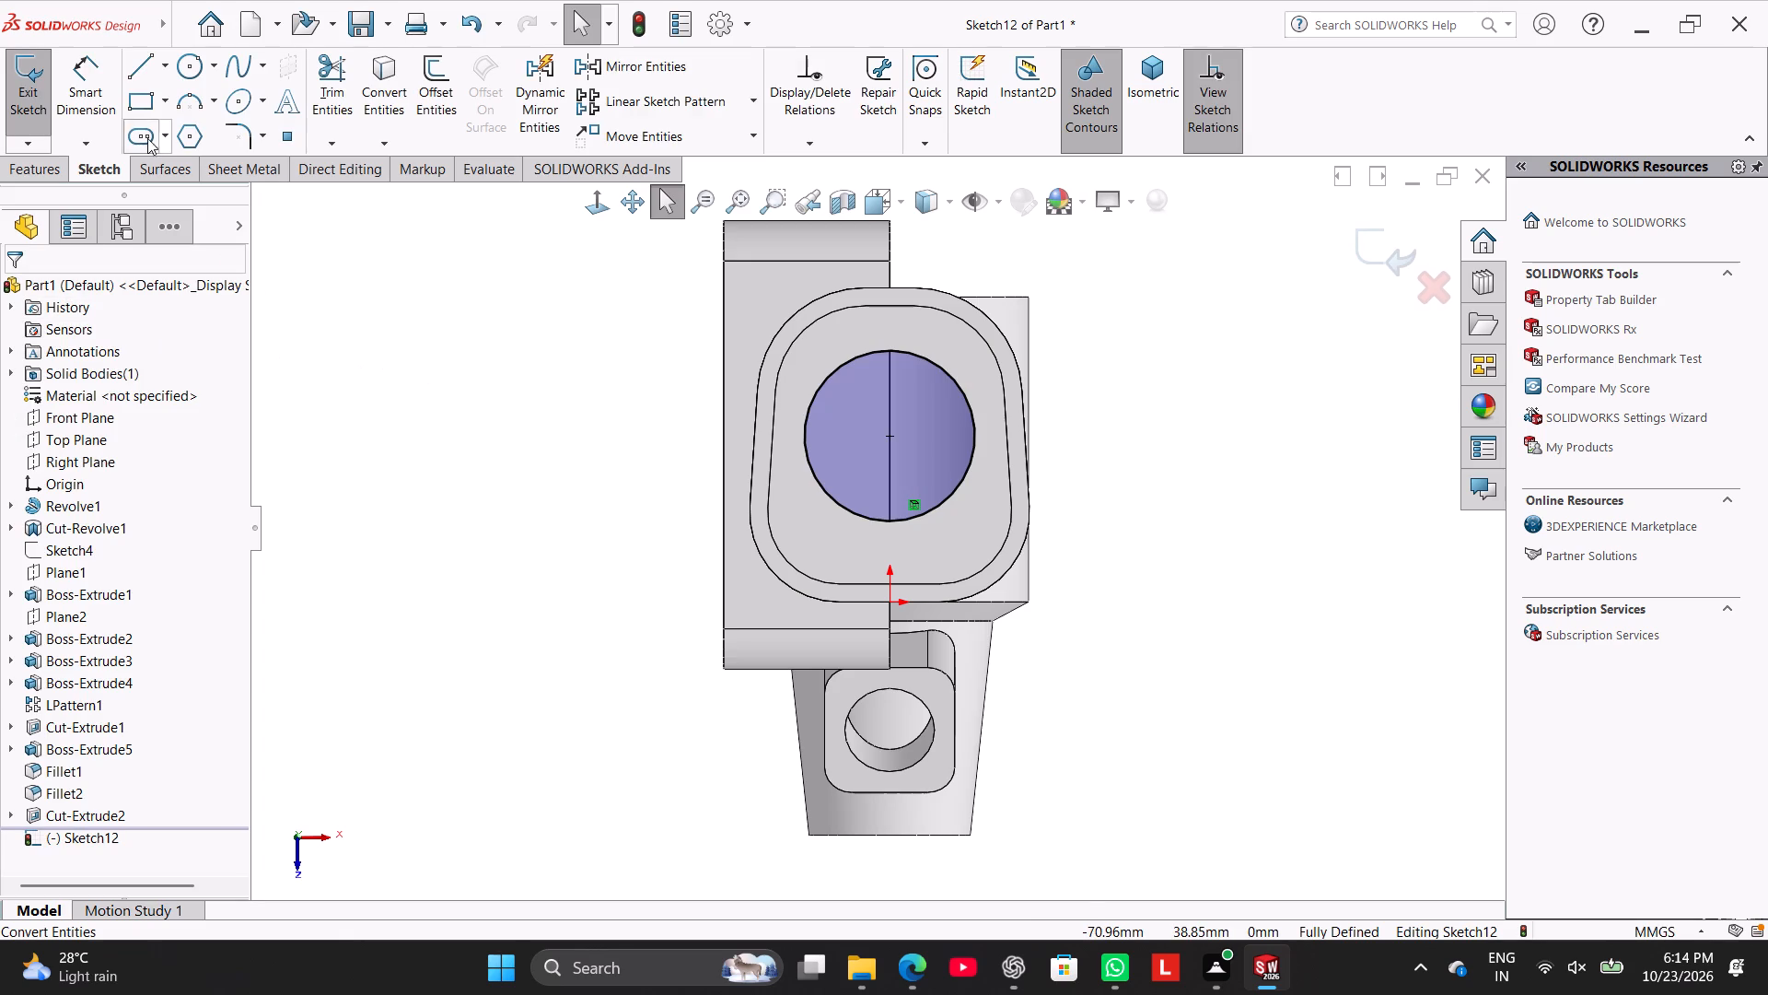
Sketch a three-point arc of about 36 mm radius from the converted circle's side nearer the inclined boss to the block's outer edge.
click(190, 103)
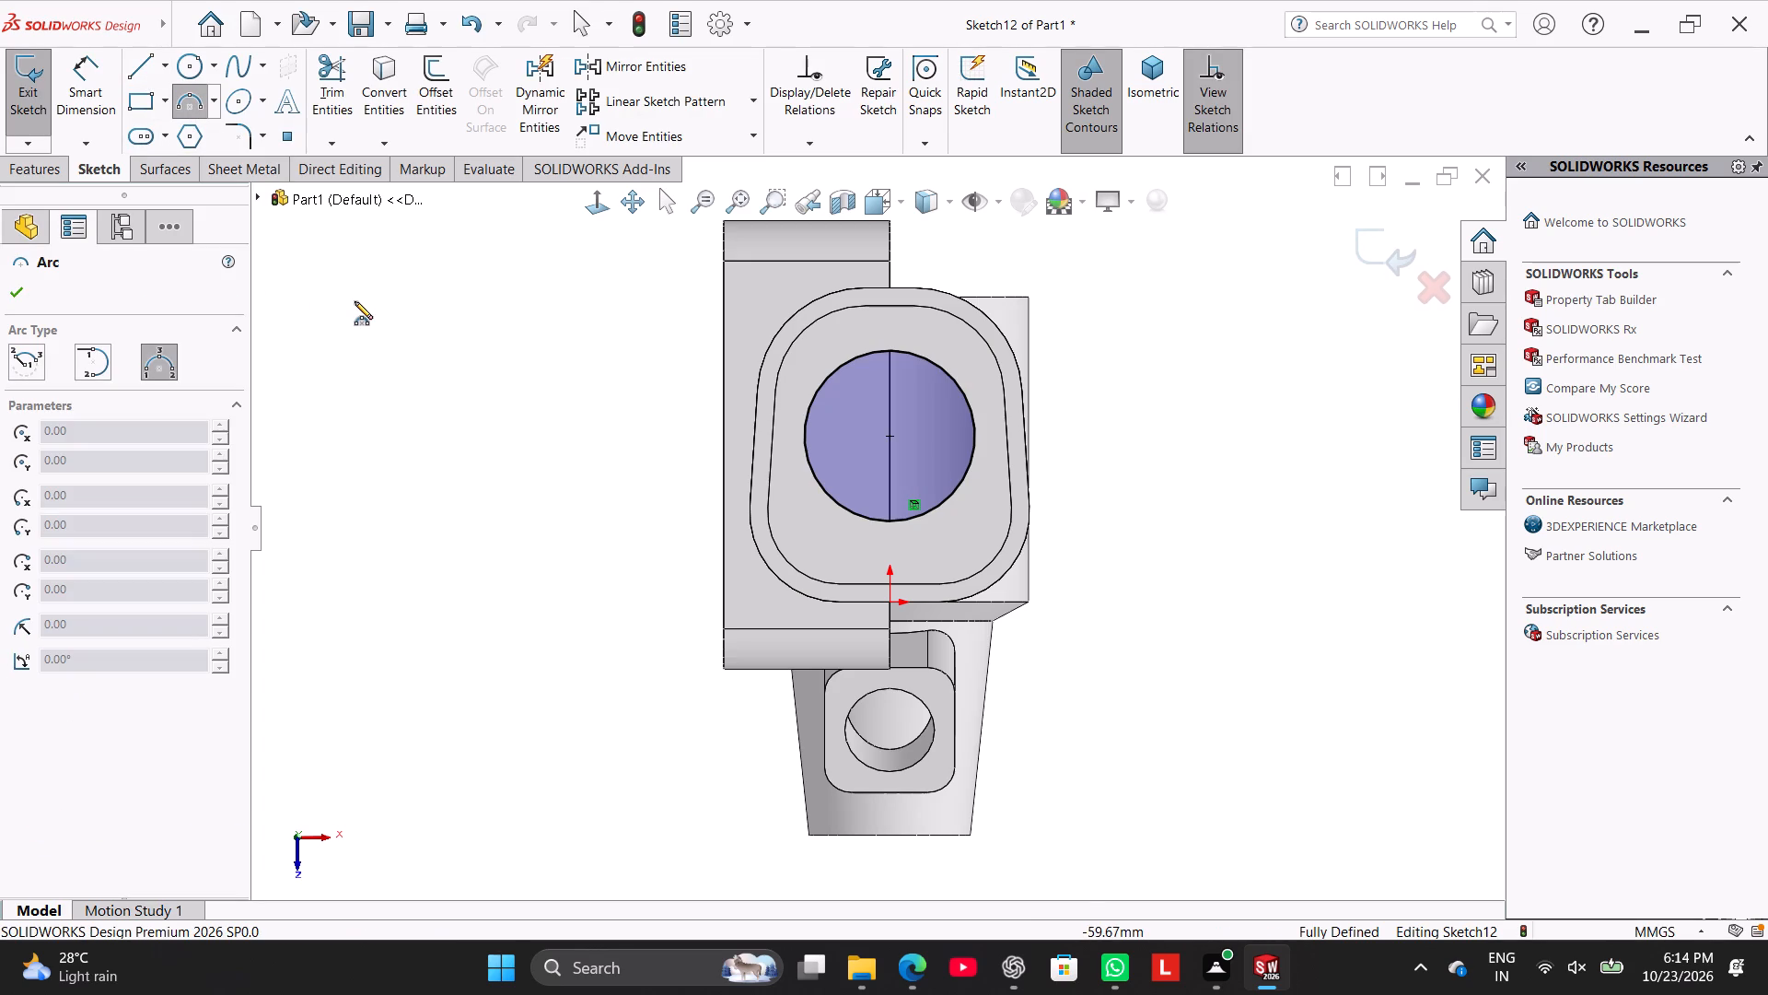
click(903, 522)
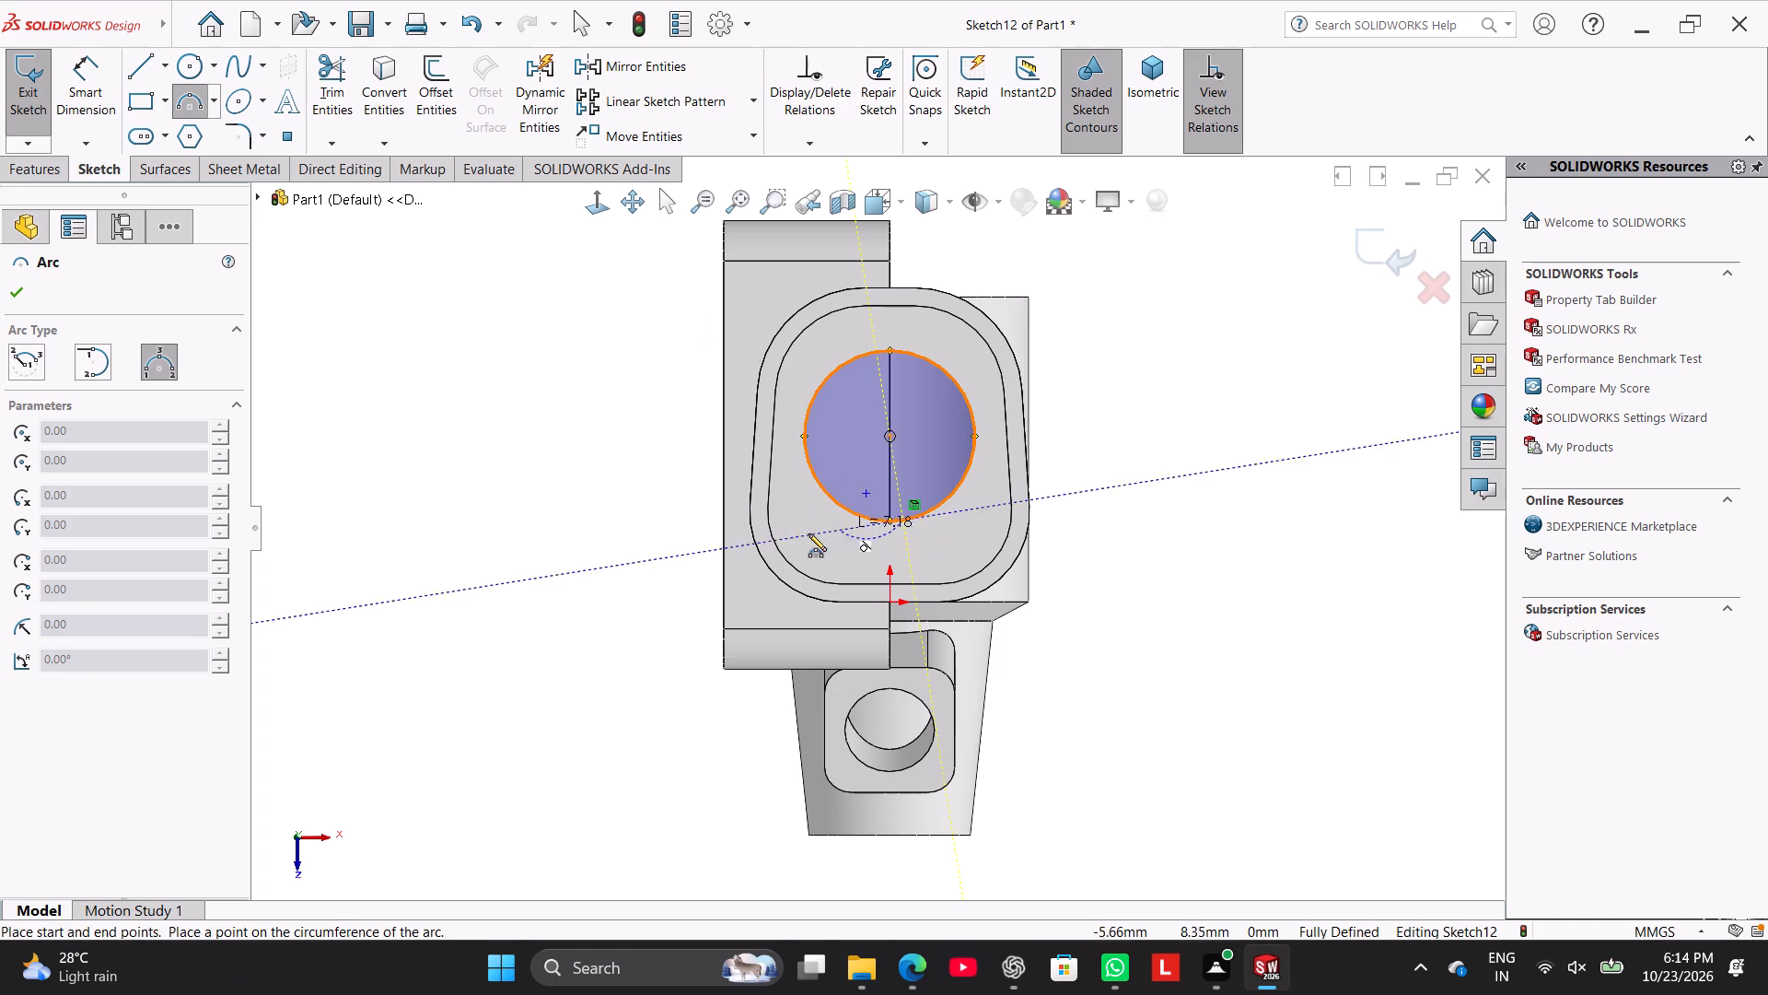
click(720, 550)
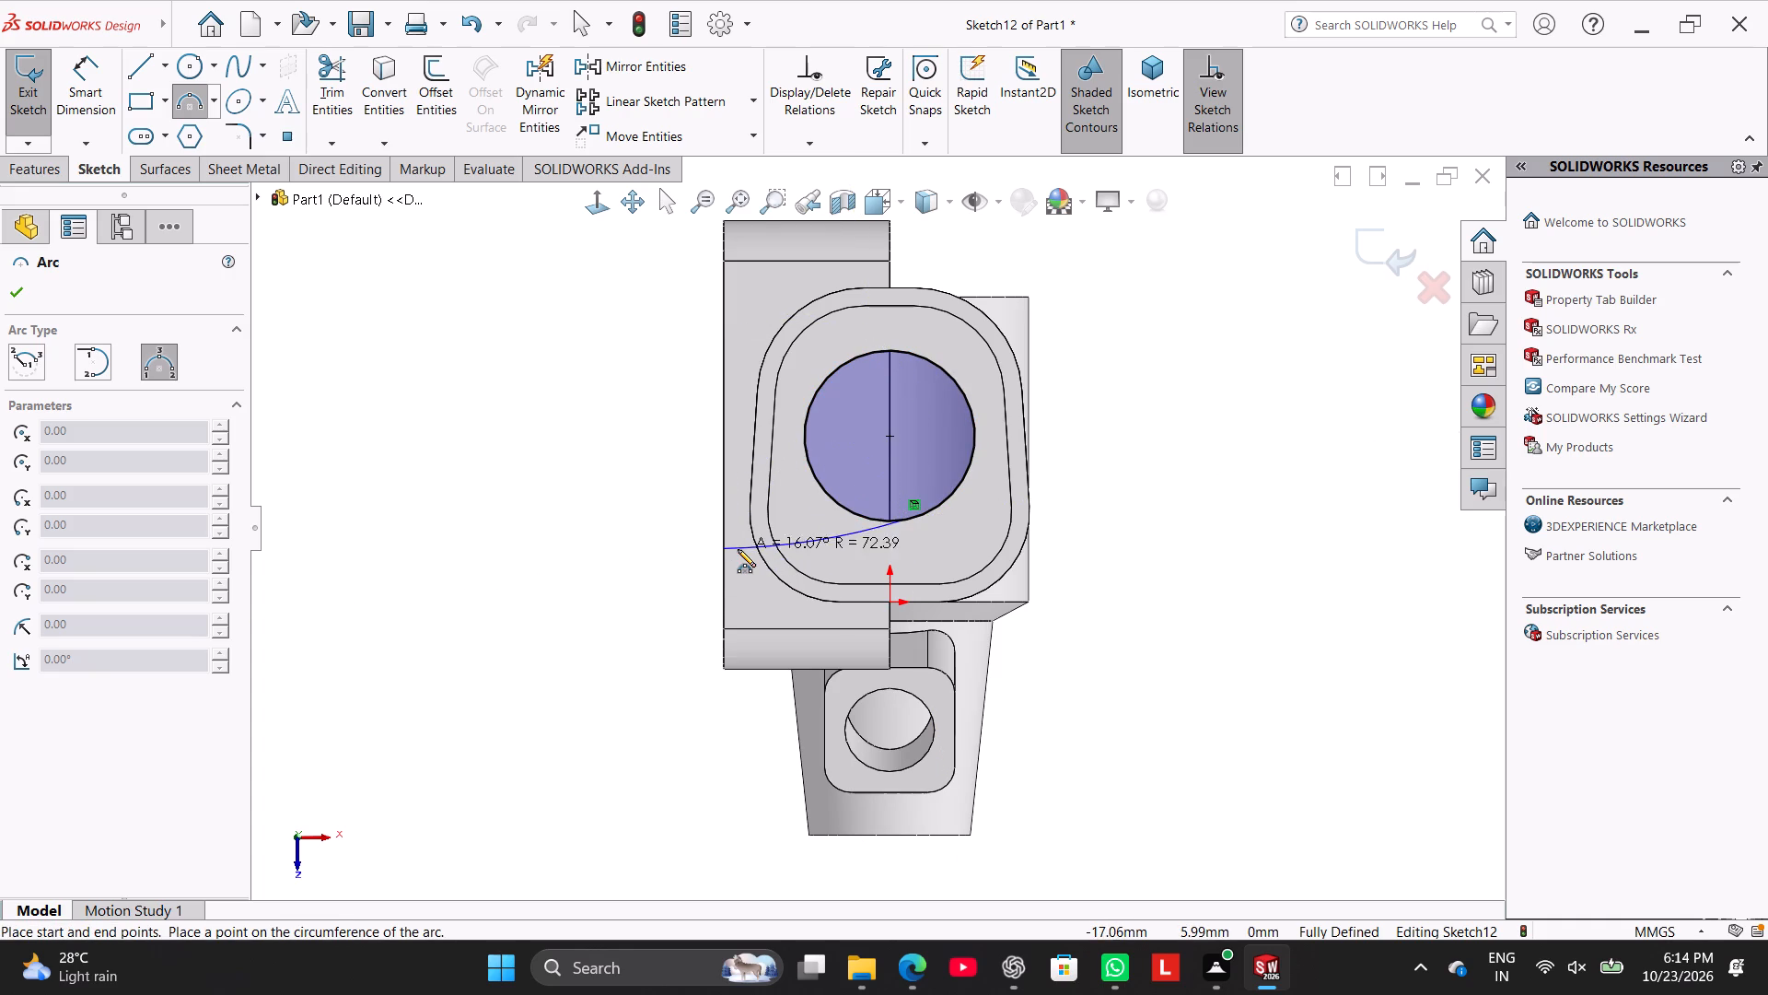
click(738, 550)
right_click(605, 443)
click(634, 458)
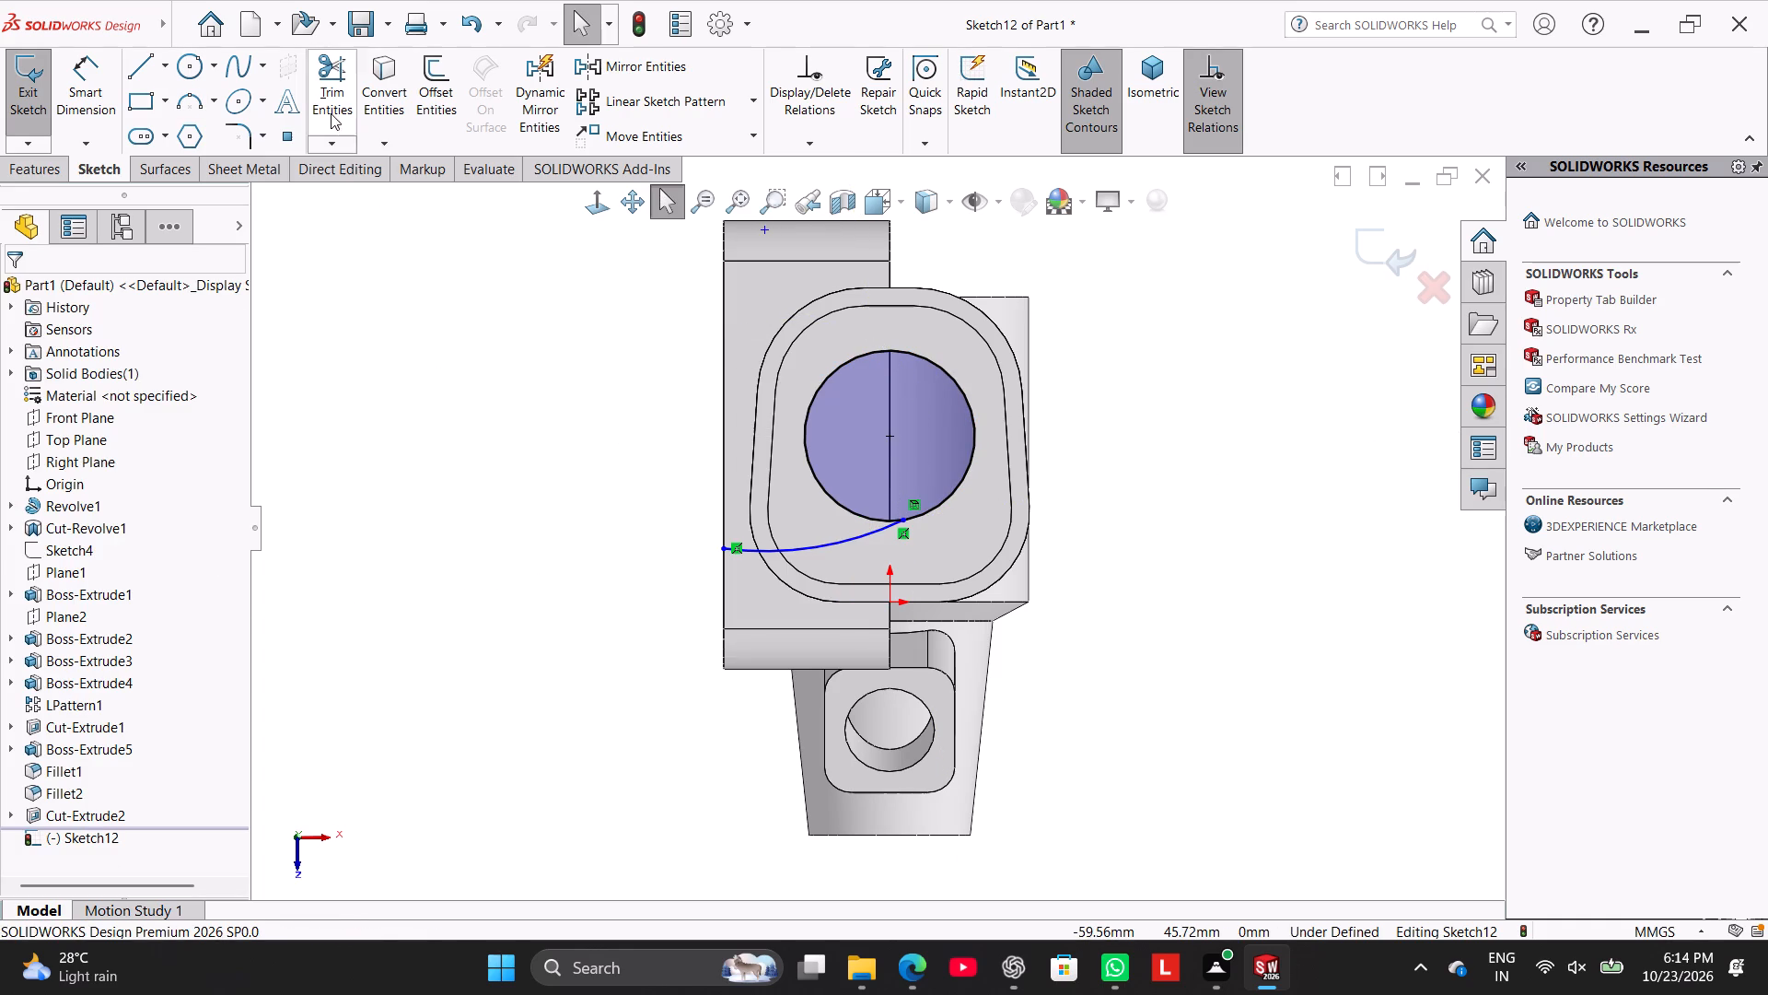
Draw a centreline about 18.5 mm long from the converted circle's centre to the block's outer edge.
click(161, 74)
click(176, 112)
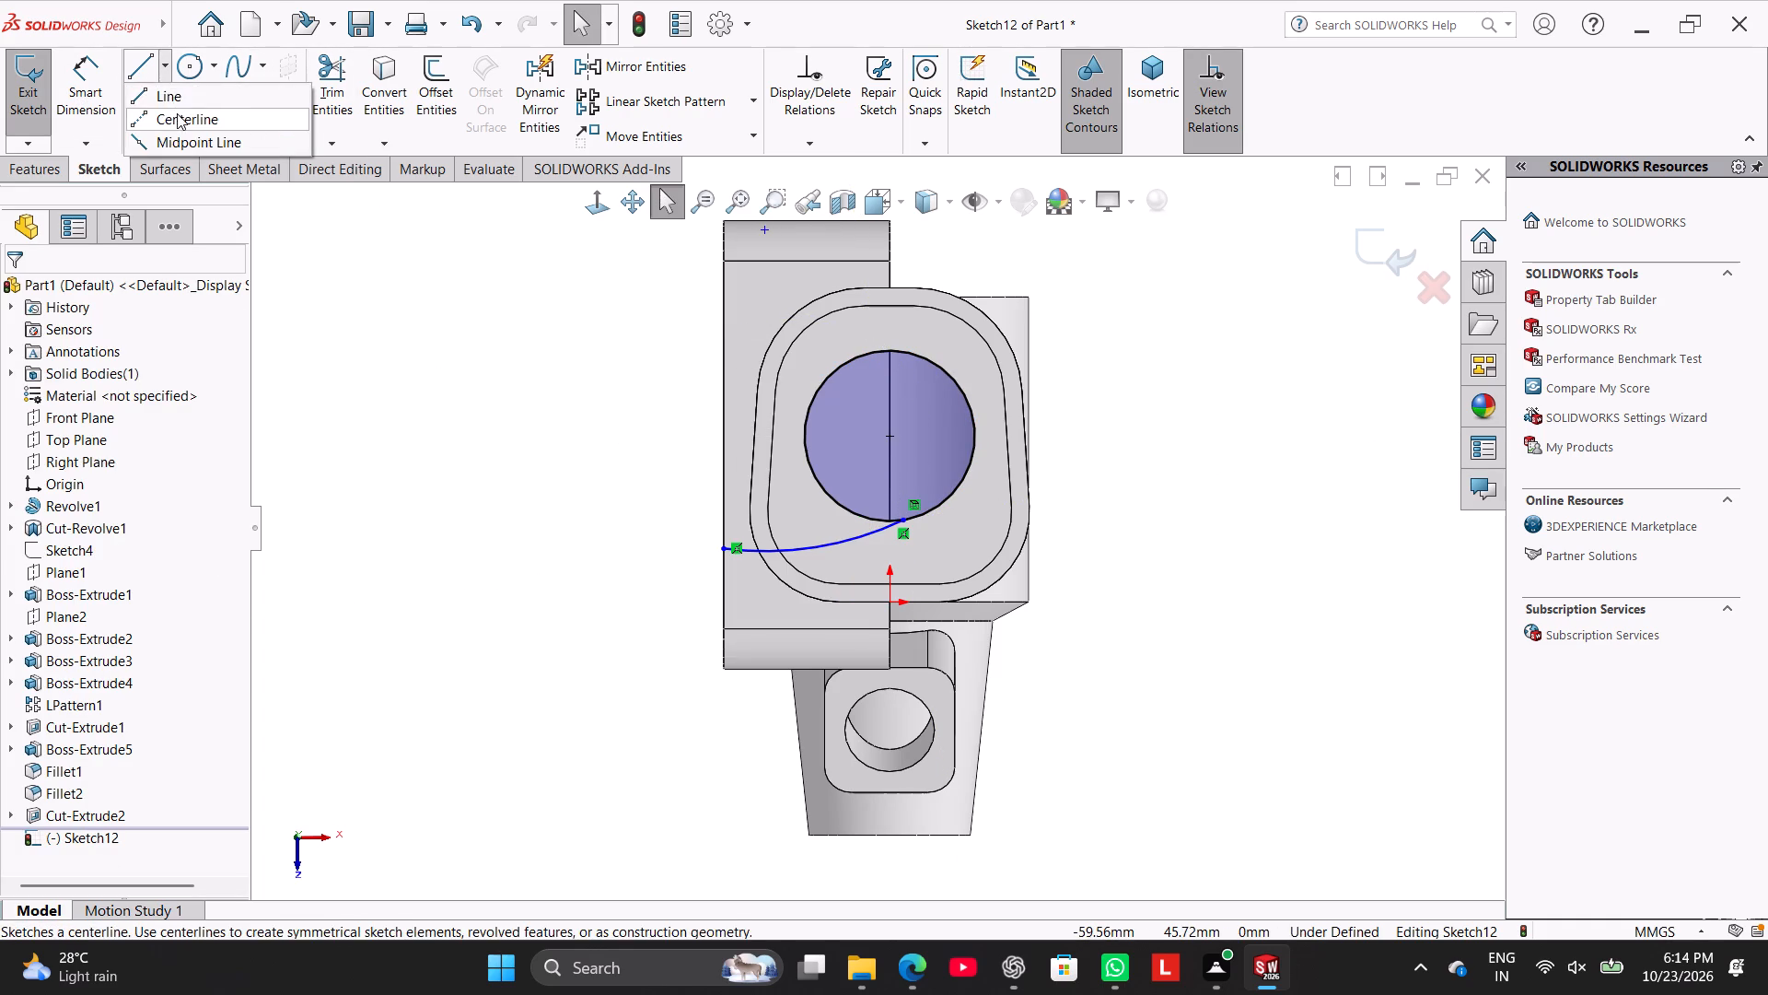
click(888, 435)
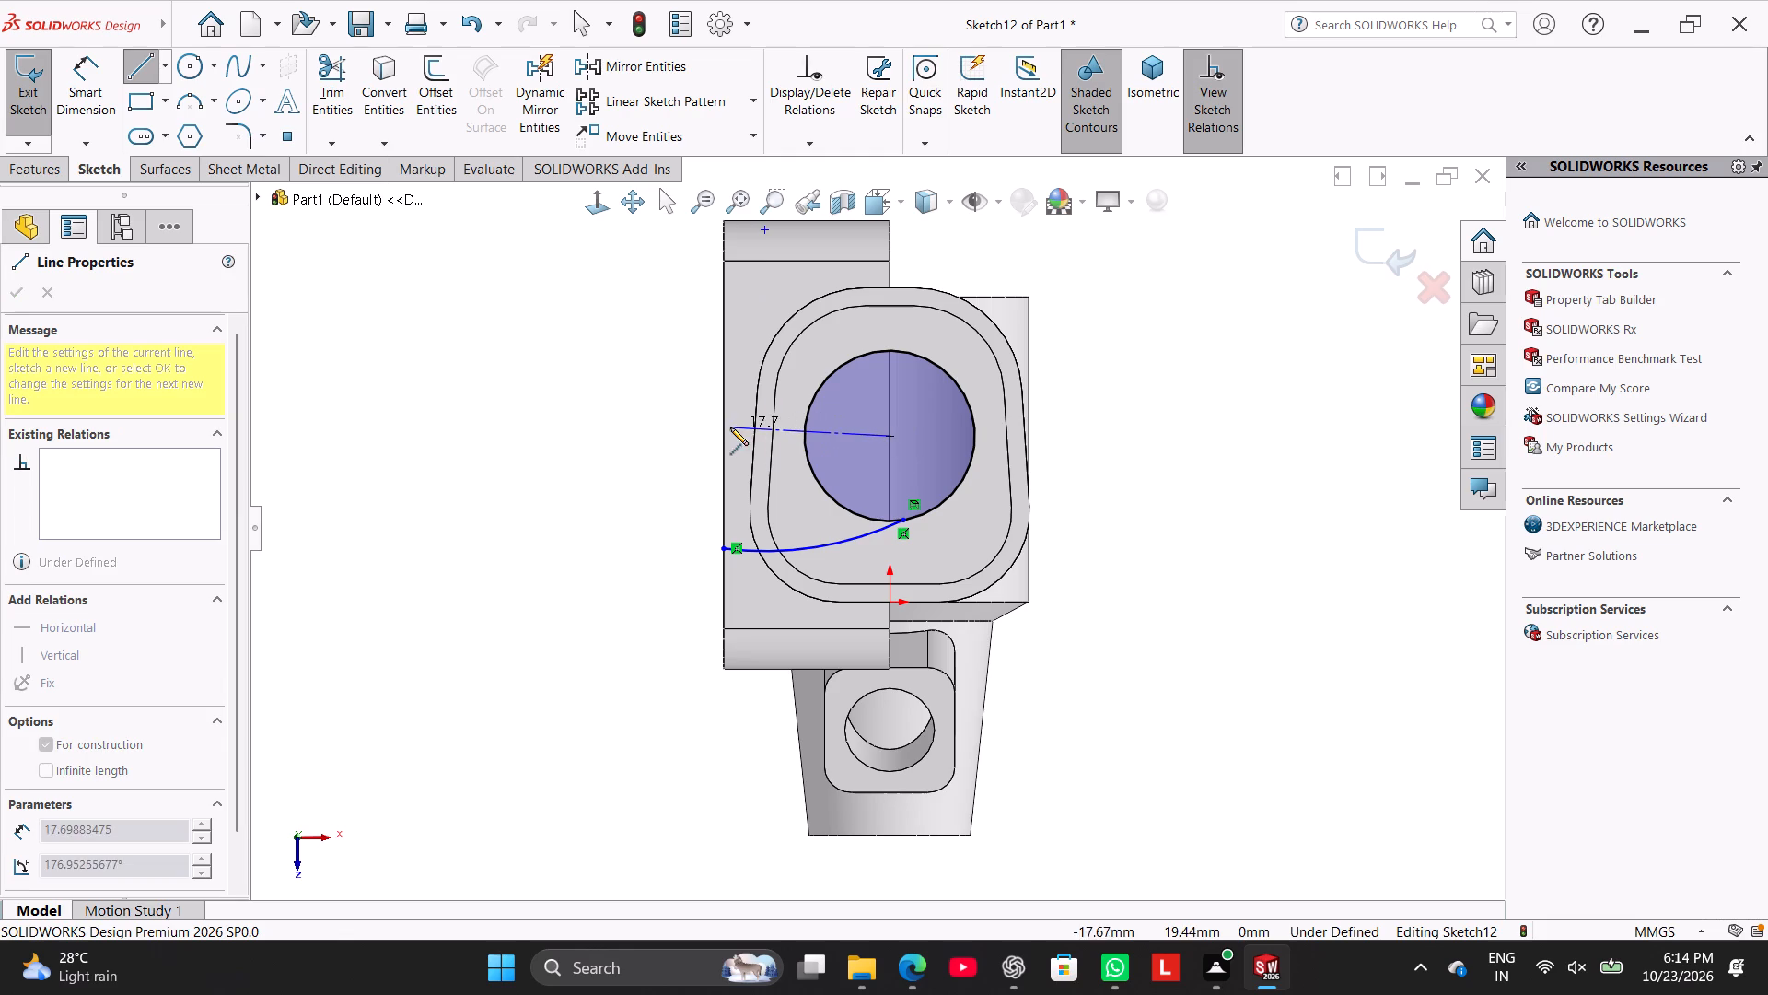
click(722, 443)
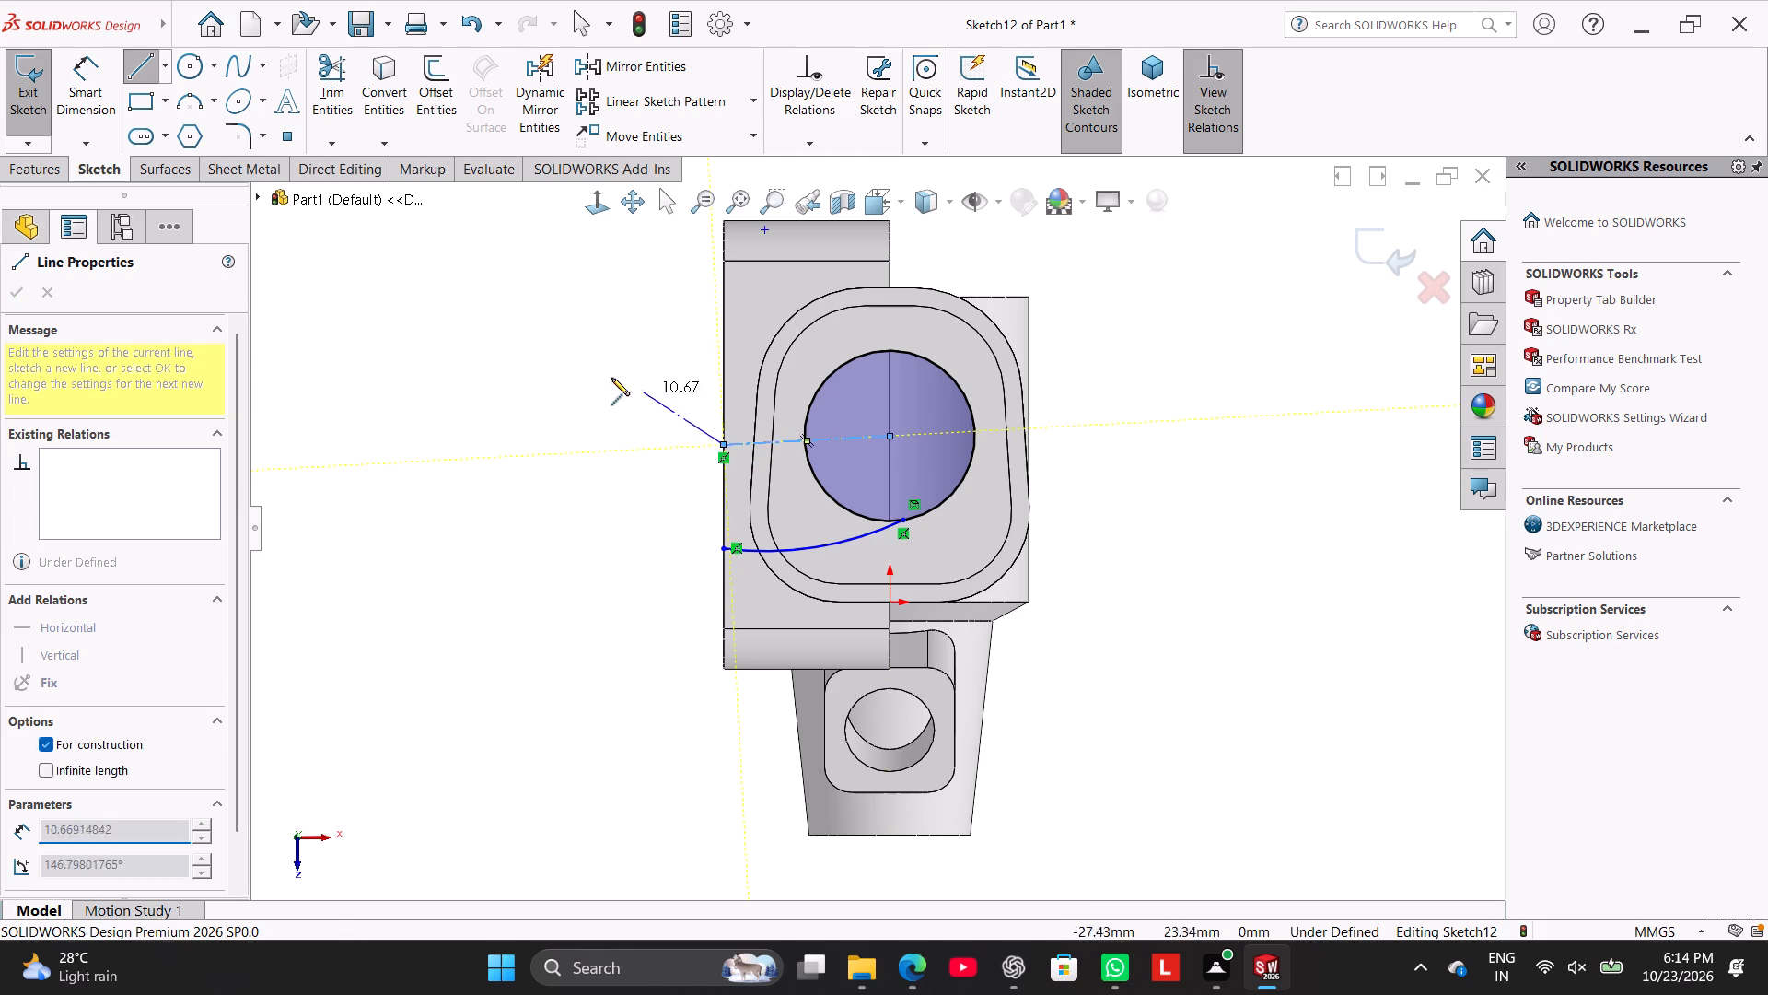
right_click(609, 376)
click(635, 383)
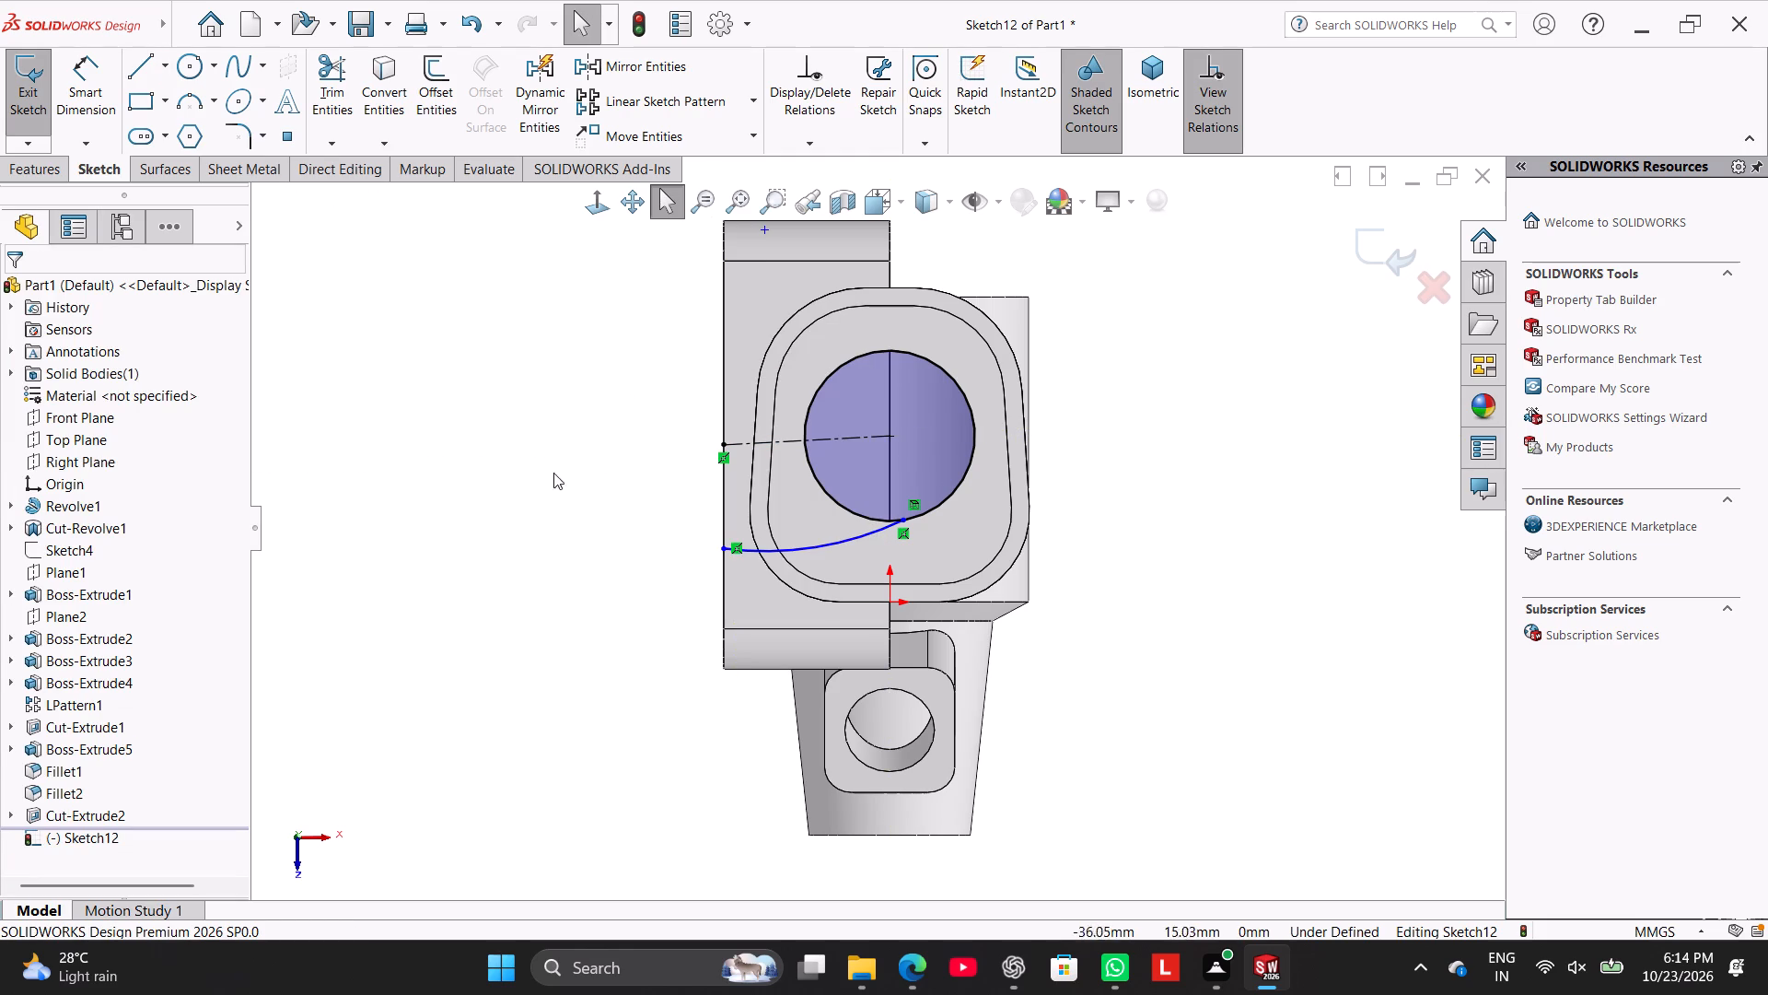
Make the centreline Horizontal, delete its coincident relation with the block's outer edge, and reattach the endpoint to that edge.
right_click(749, 440)
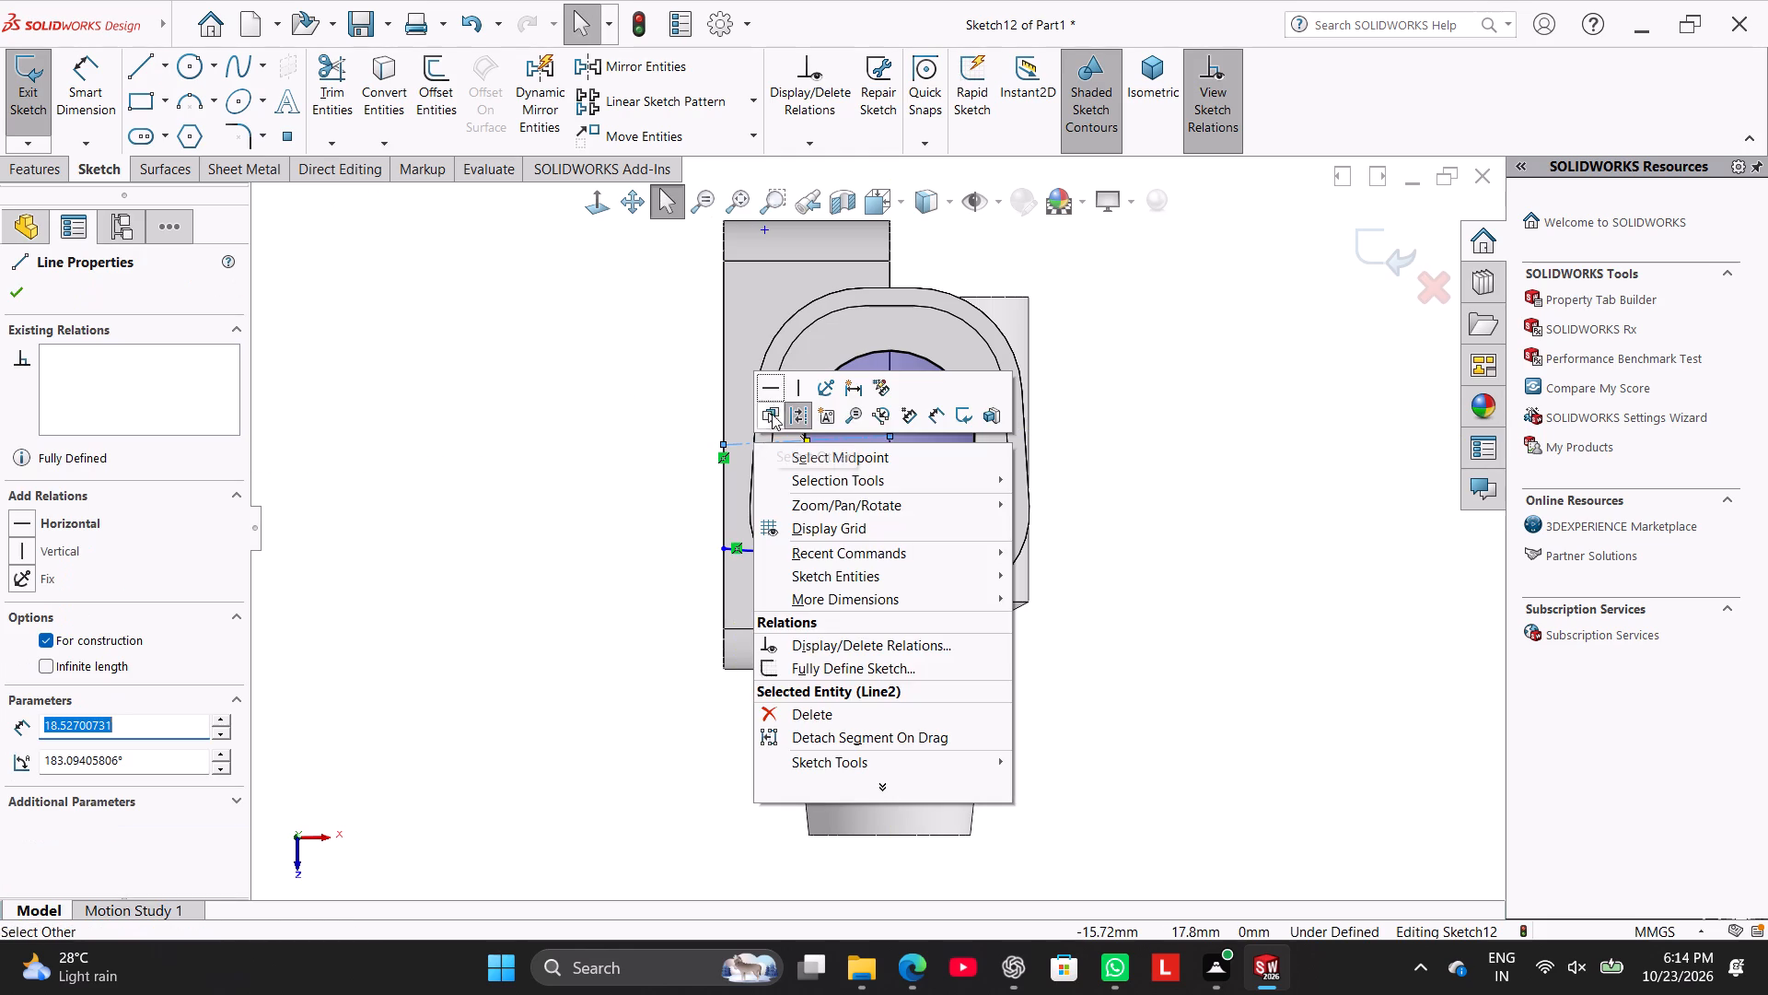
click(773, 392)
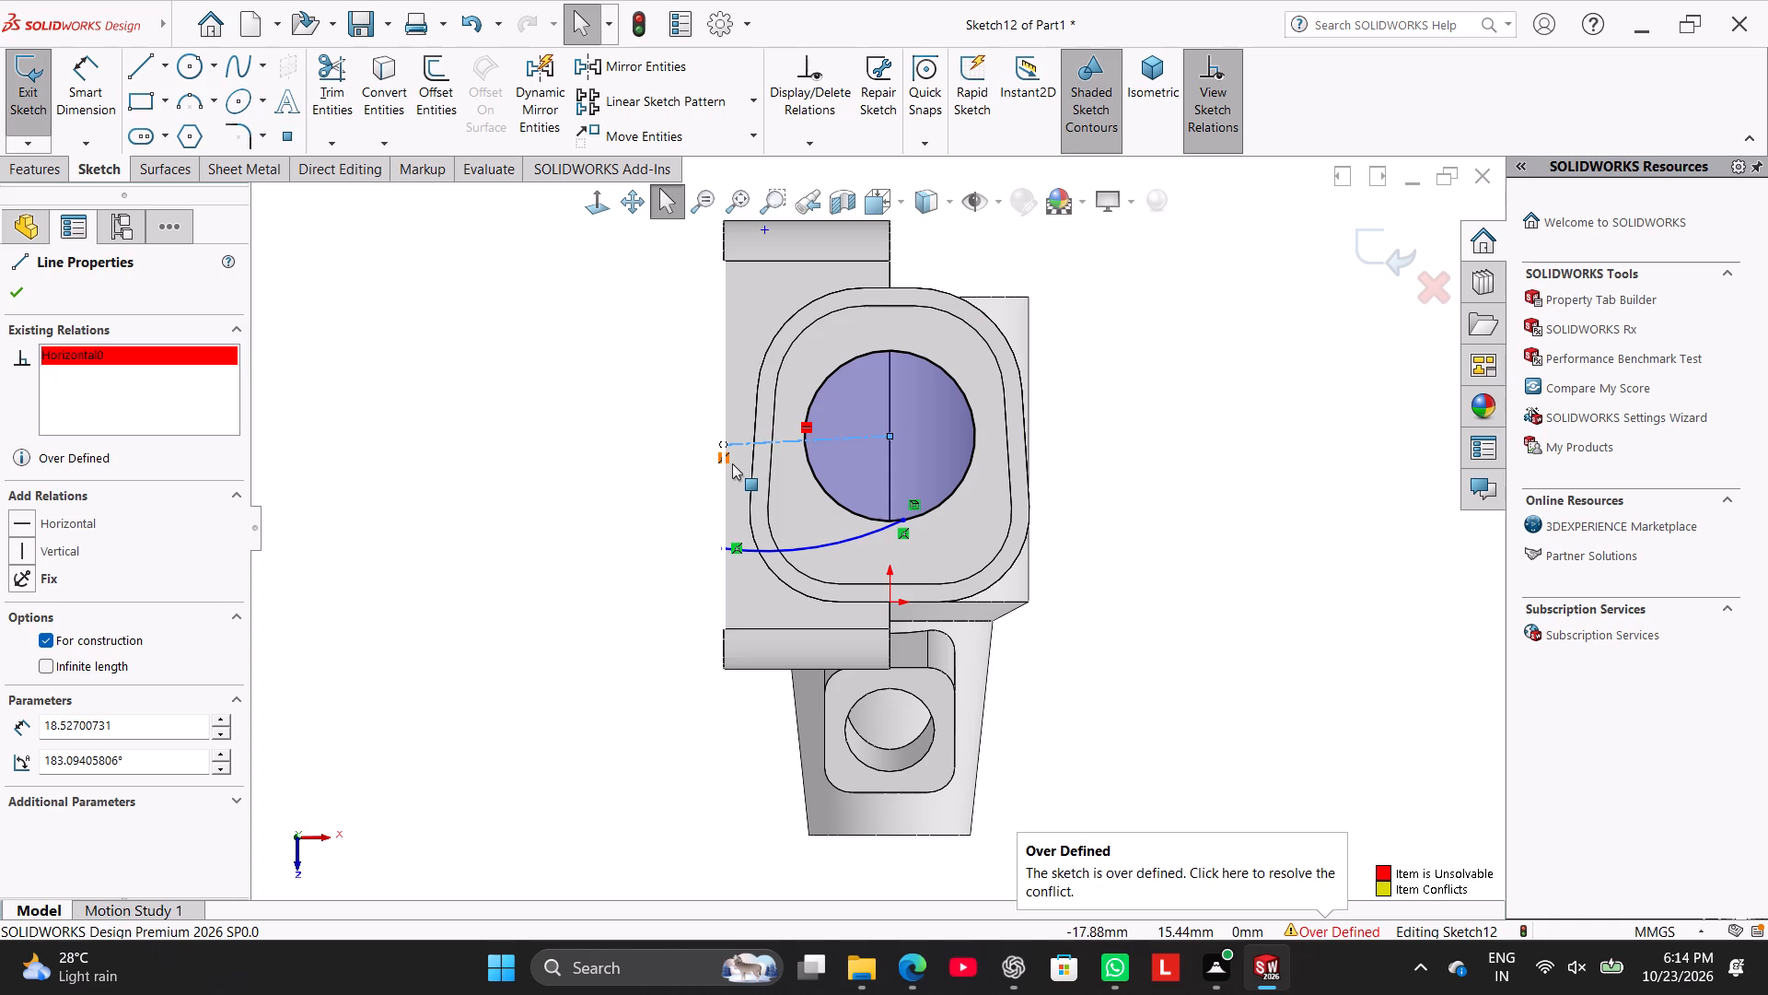
right_click(724, 463)
click(804, 705)
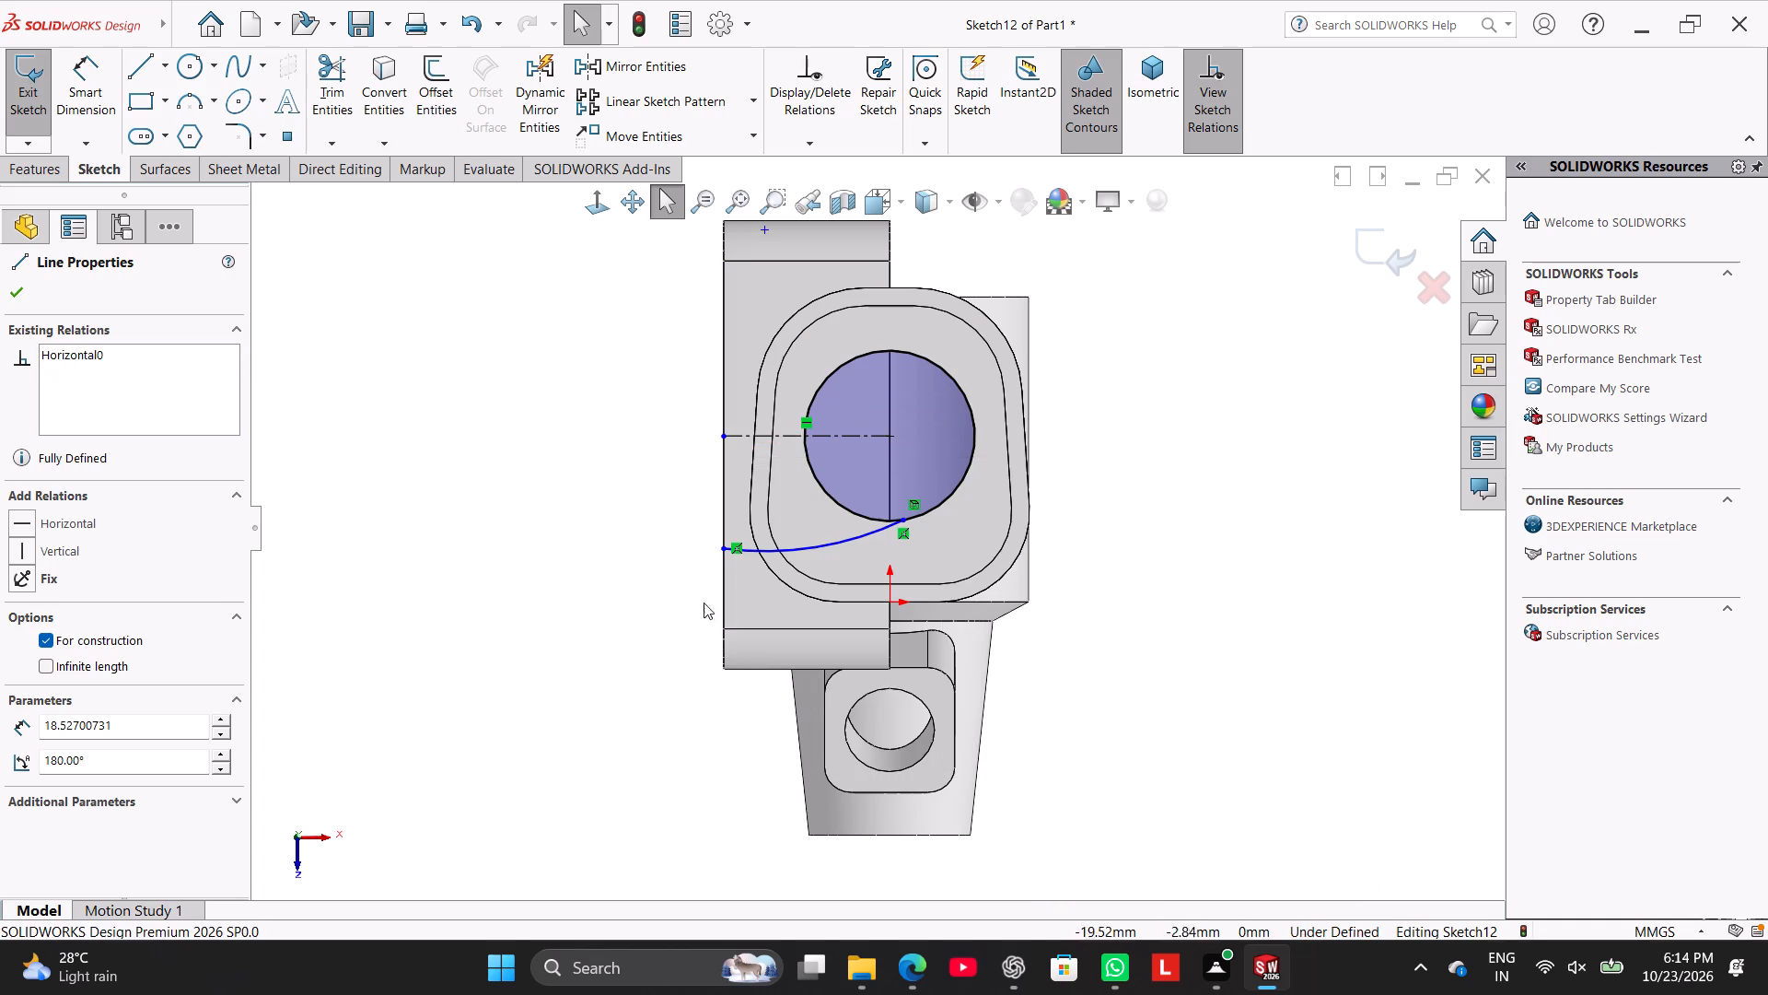
click(606, 470)
click(723, 435)
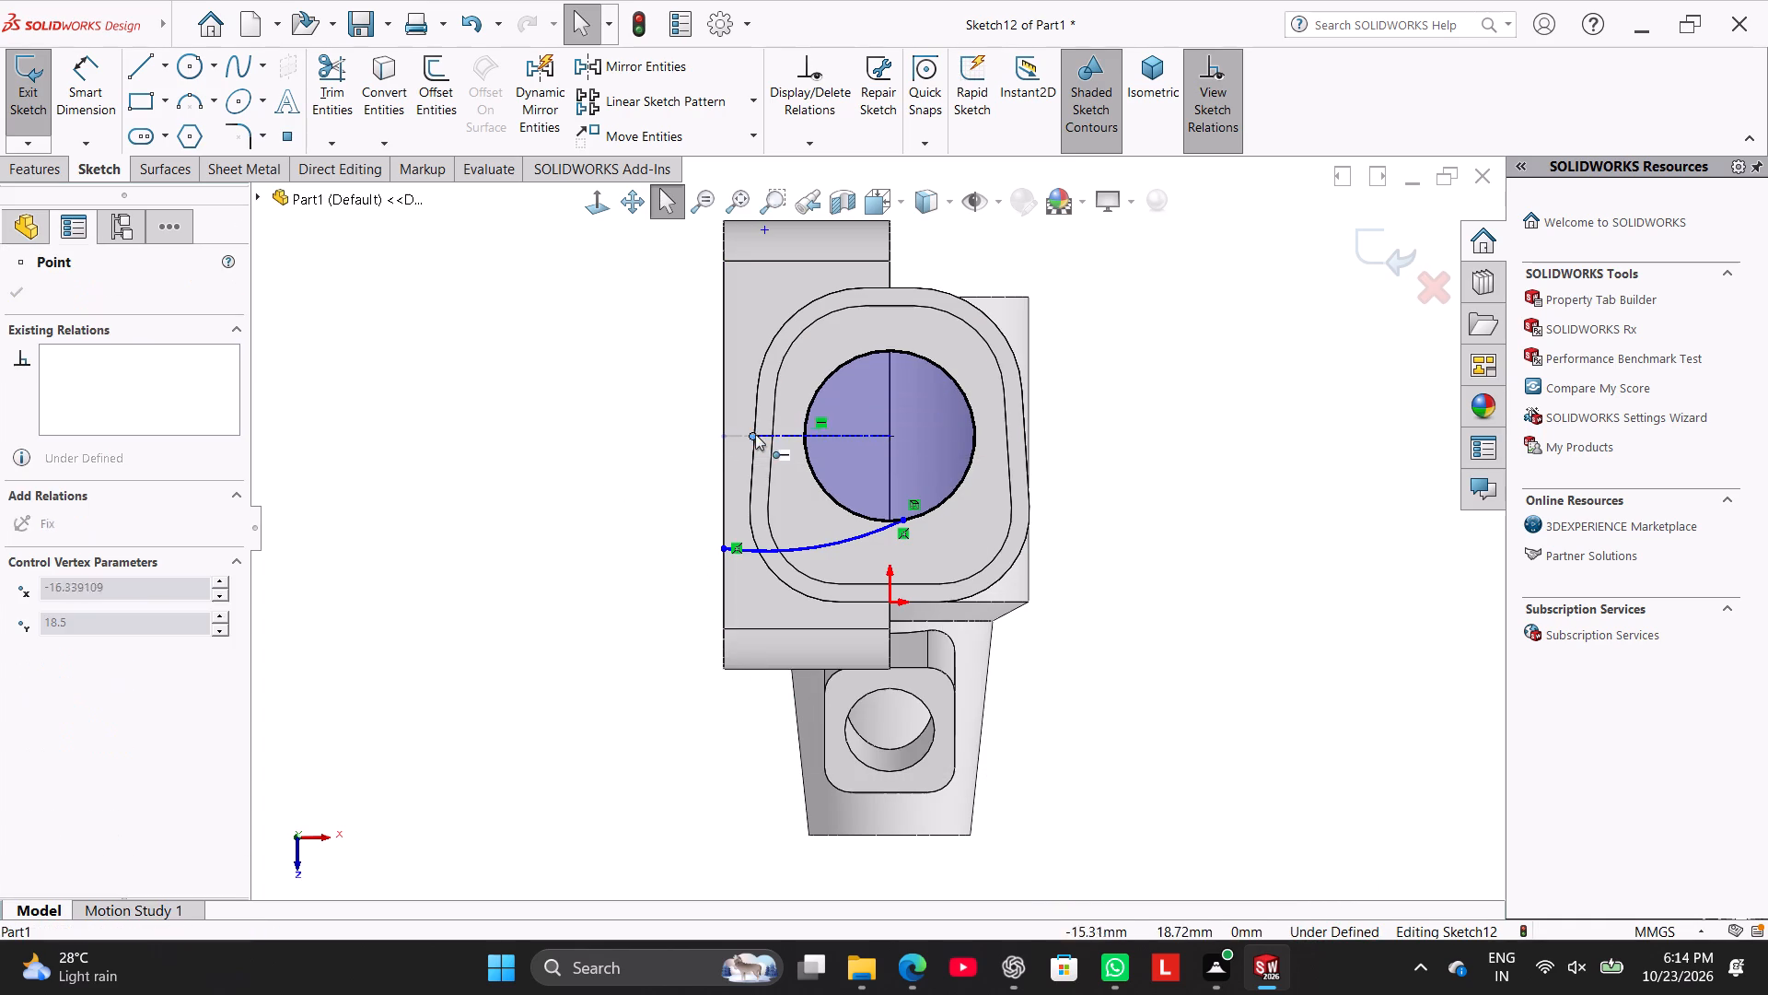
click(646, 427)
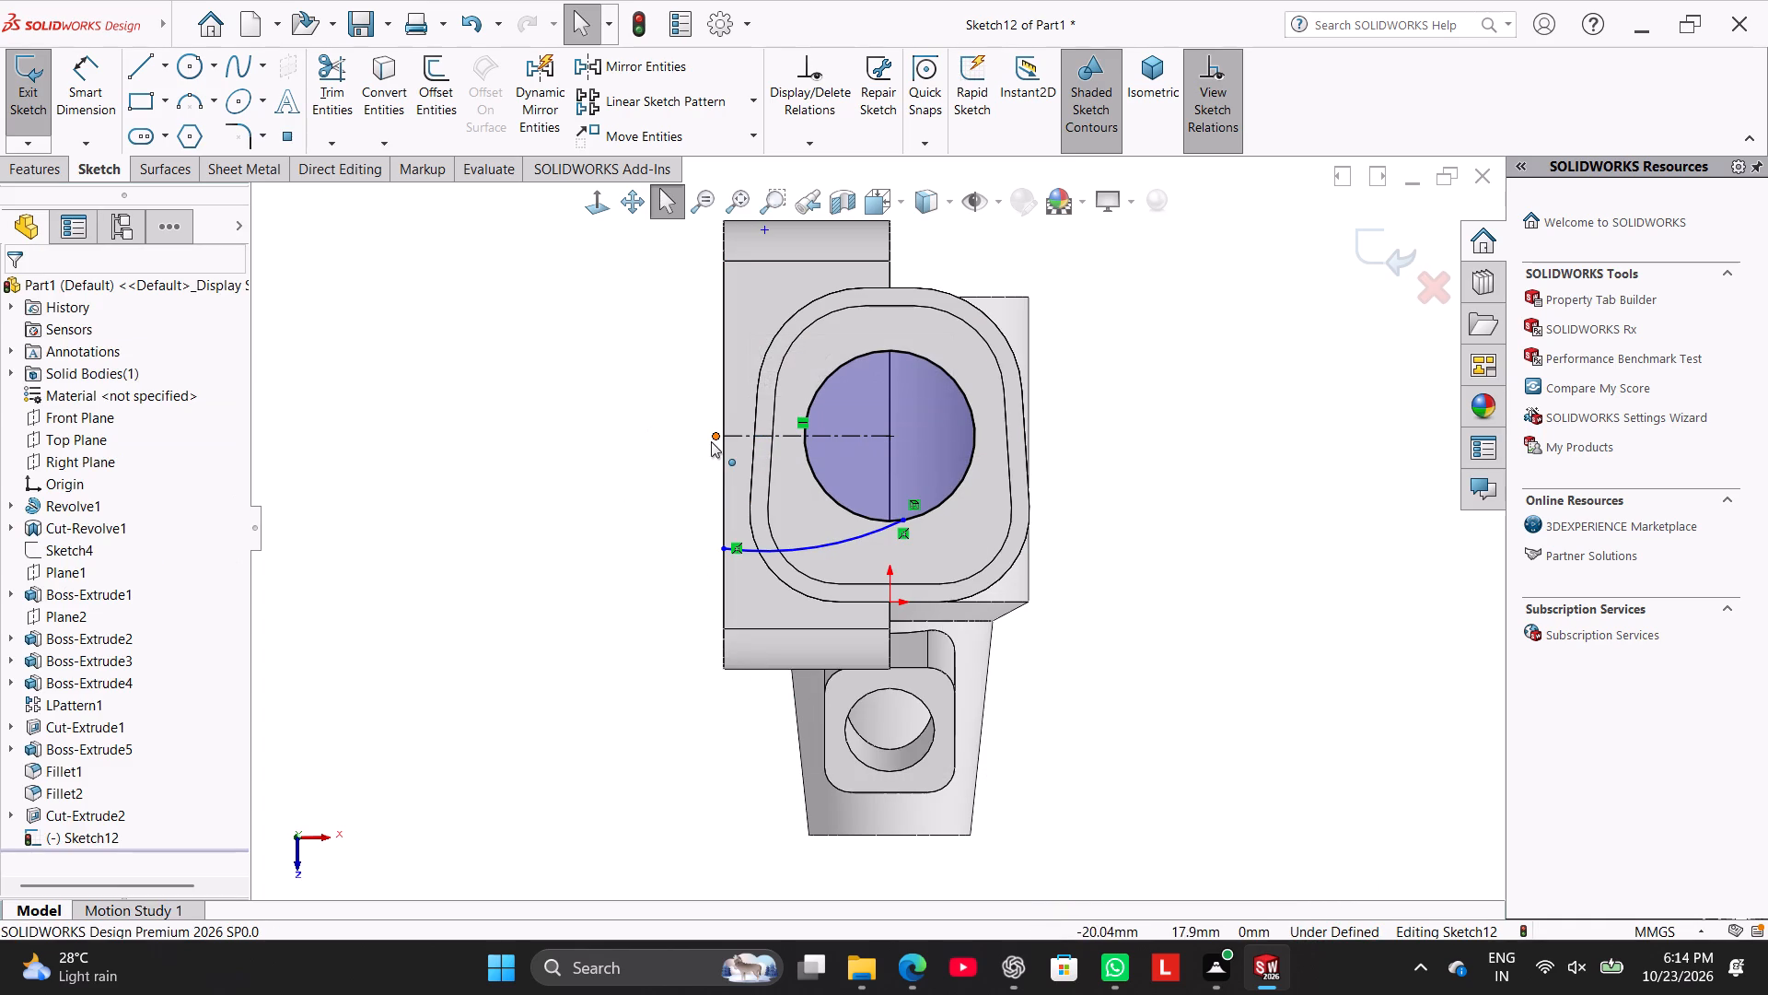
drag(711, 439, 723, 439)
click(633, 427)
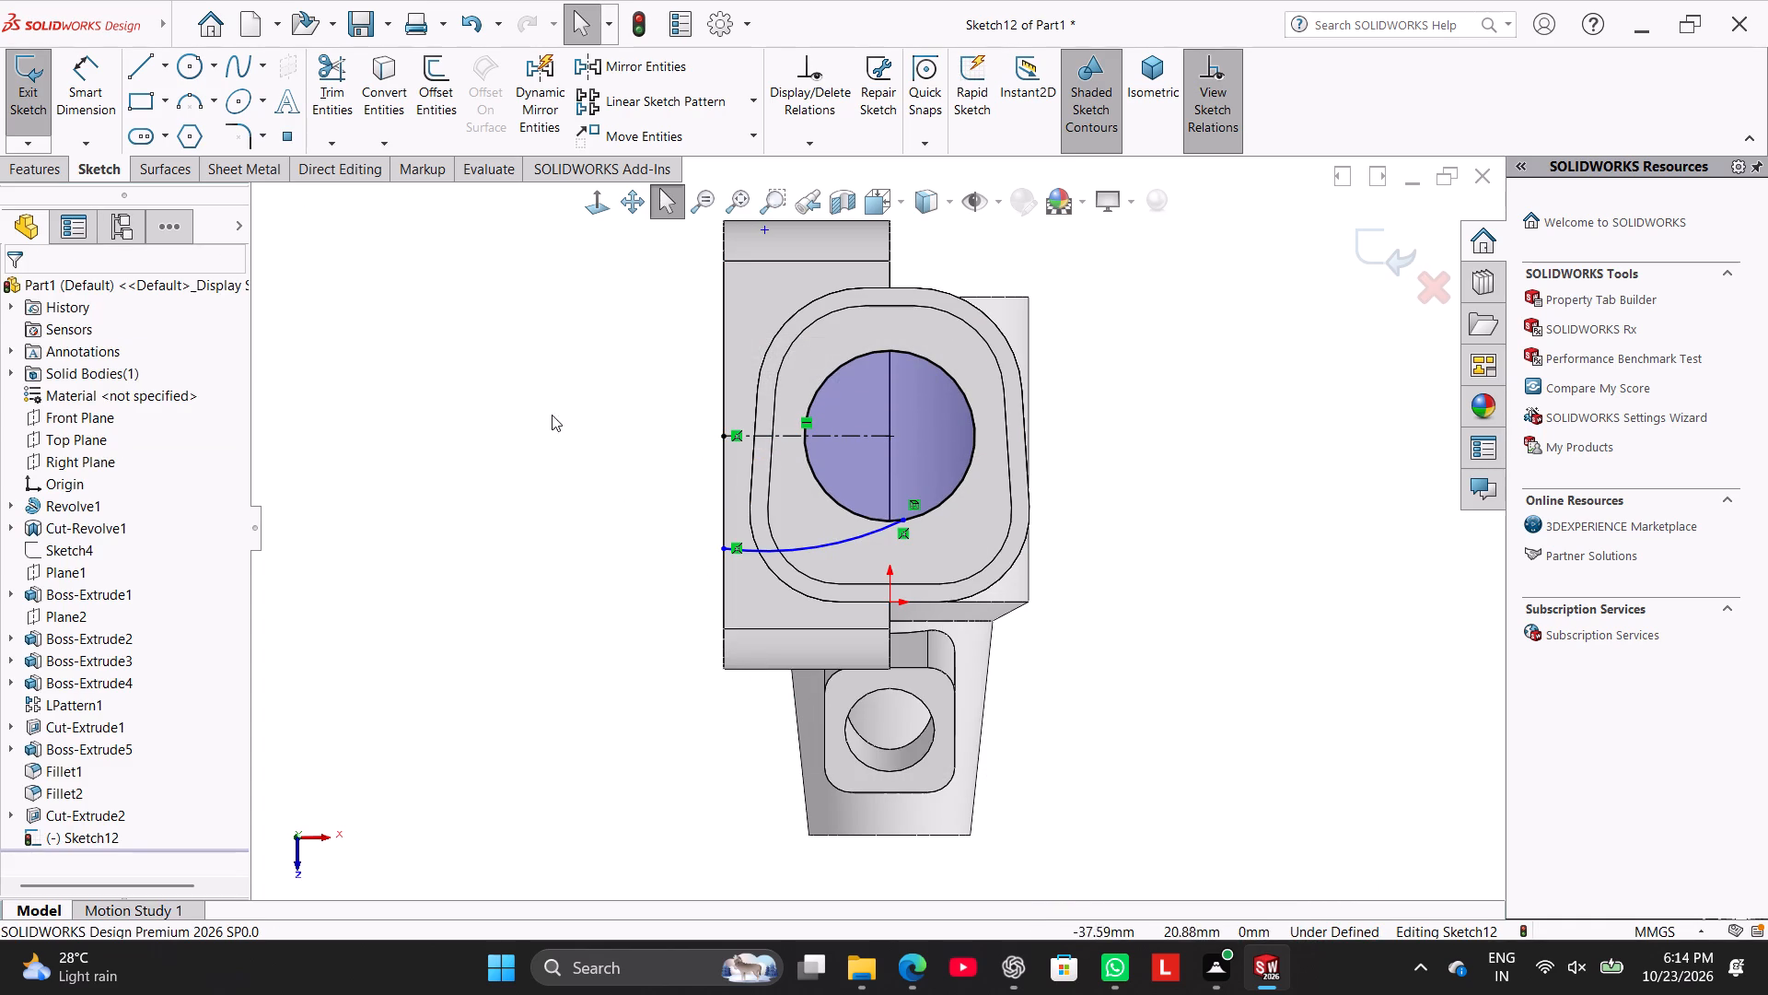
Mirror the arc about the horizontal centreline.
ctrl+click(835, 548)
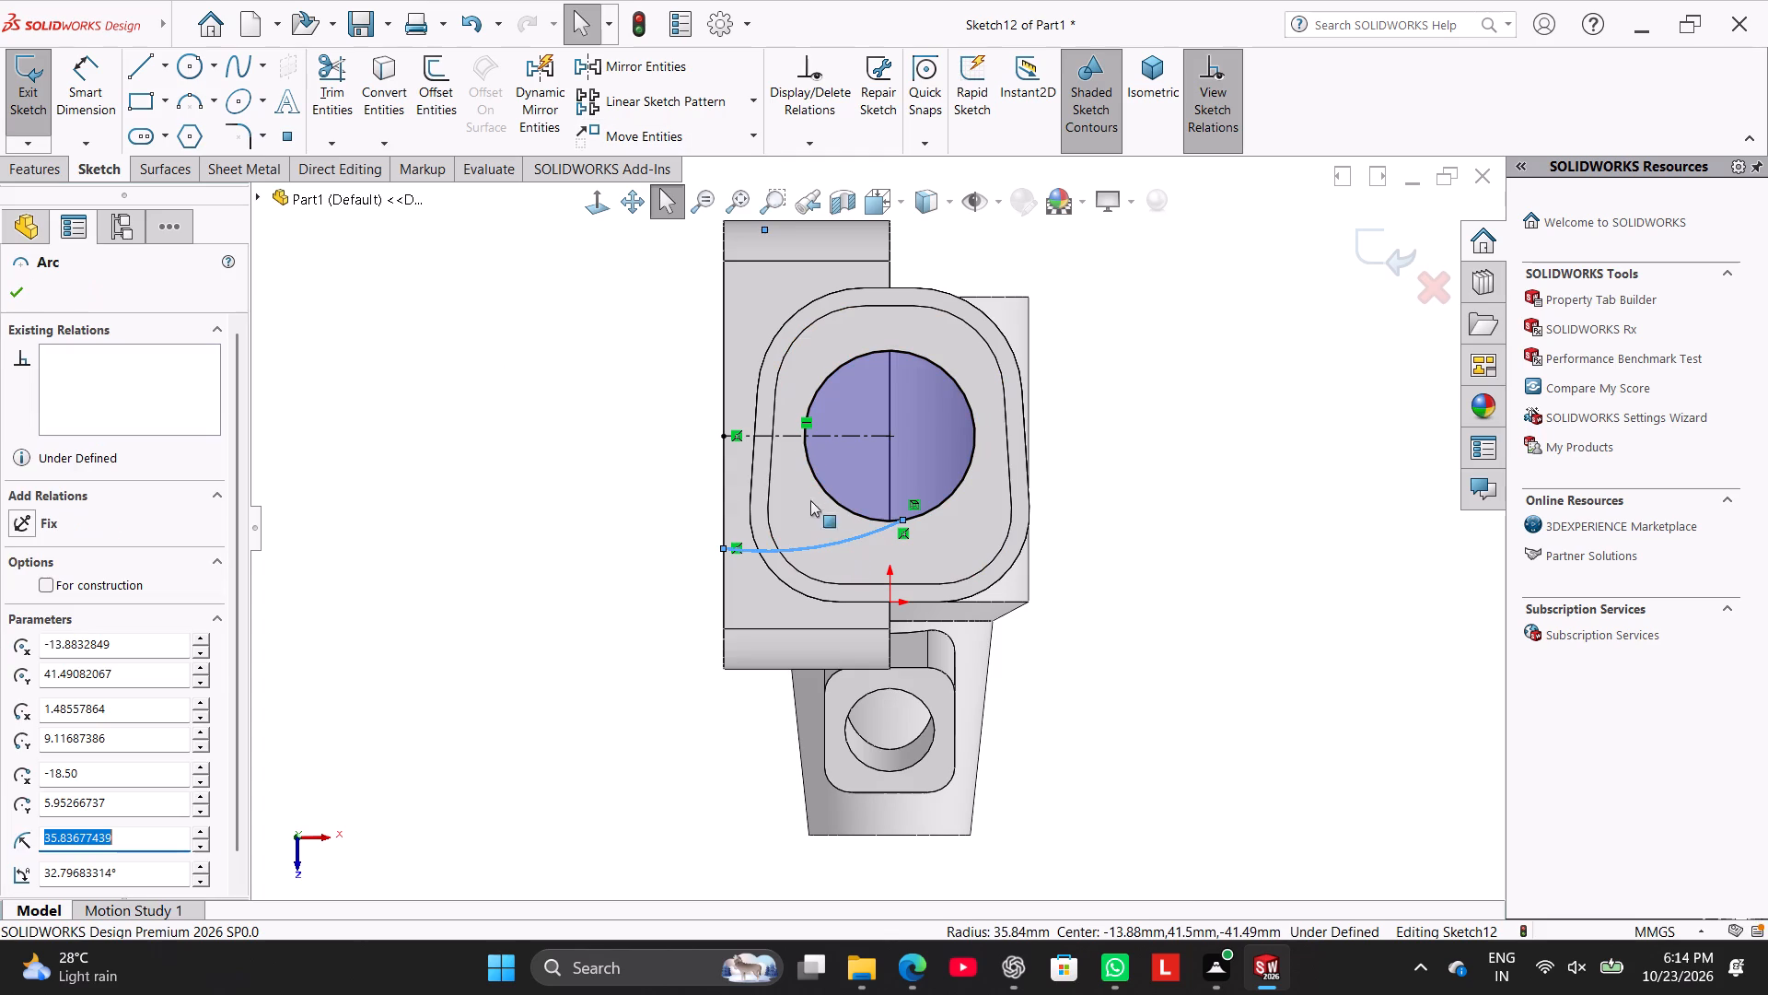
ctrl+click(788, 434)
click(634, 79)
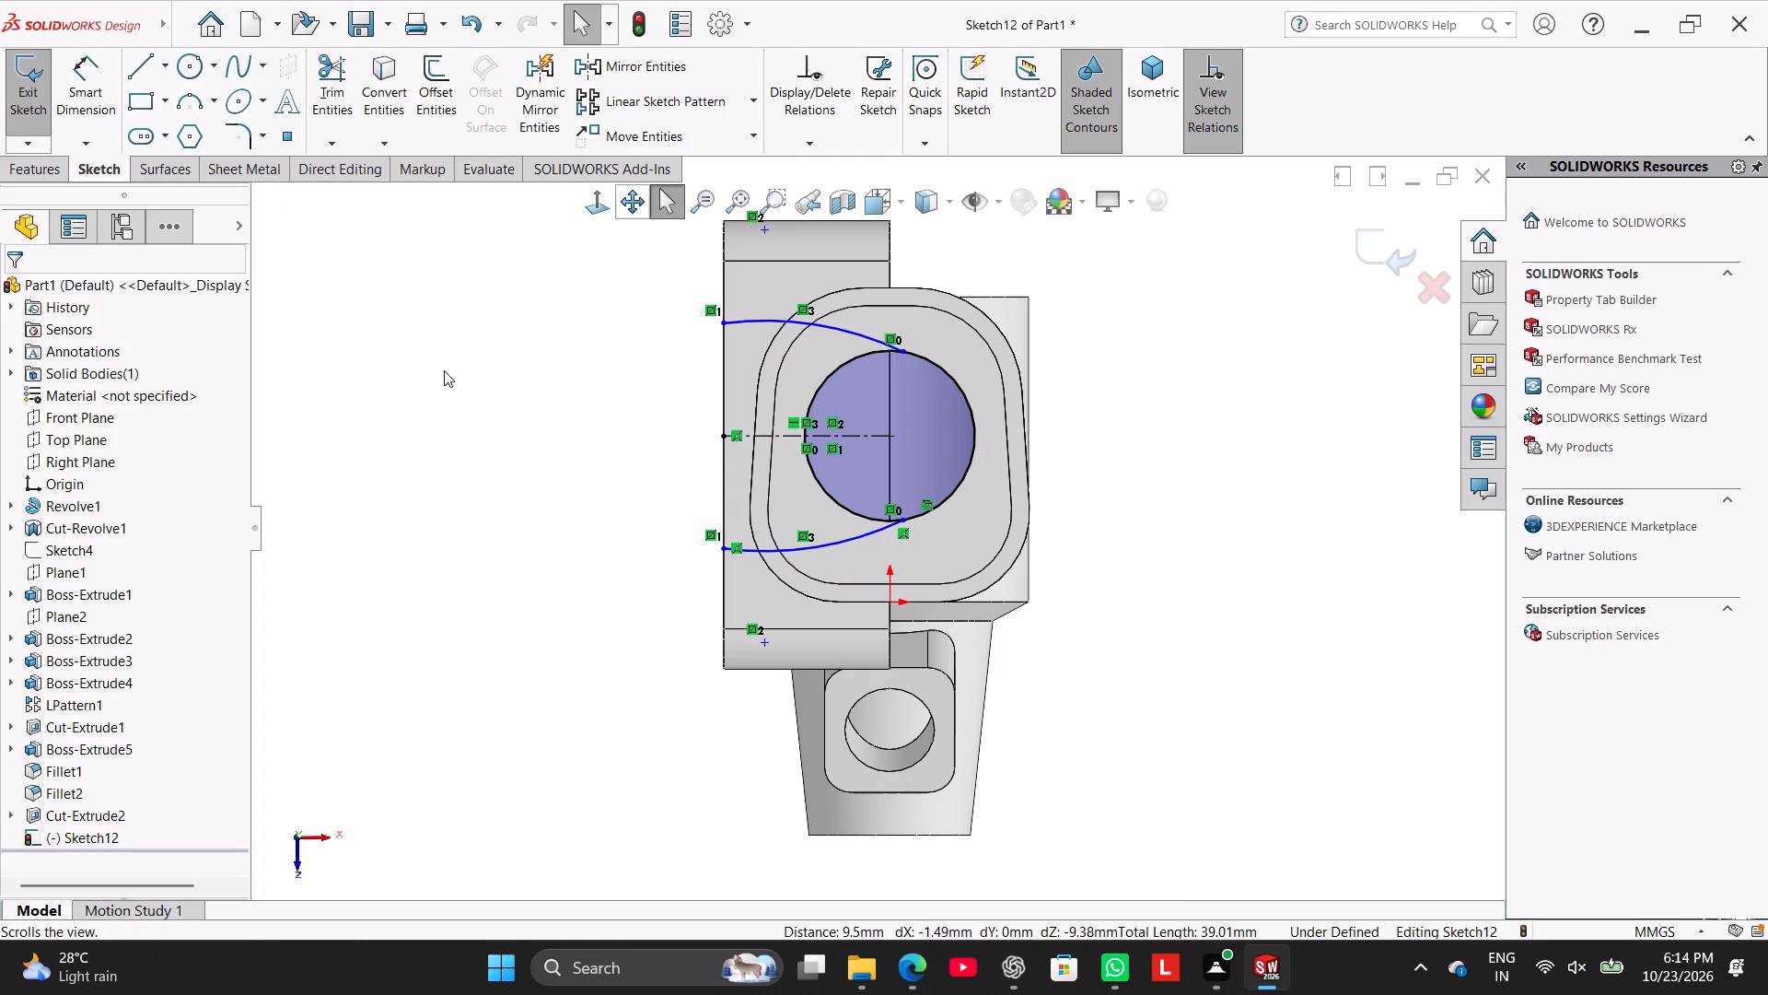
click(387, 399)
Dimension the distance between the two arcs' endpoints on the block's outer edge as 30 mm.
drag(88, 97, 101, 108)
click(725, 323)
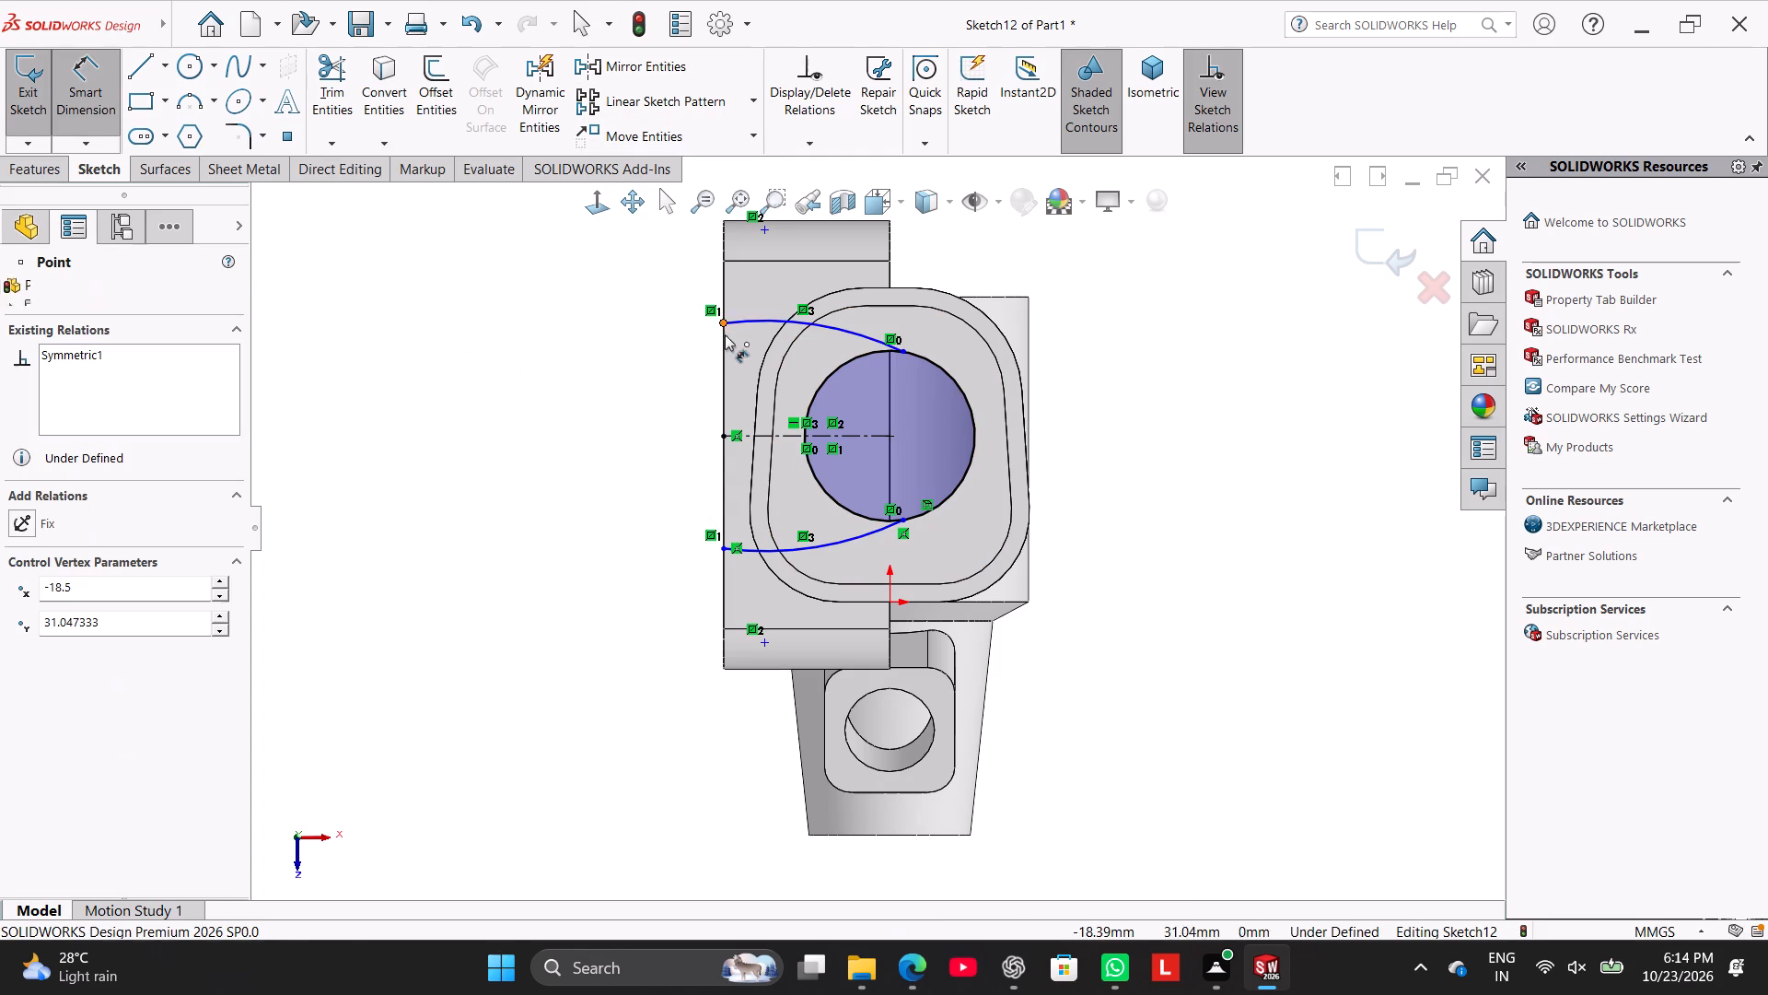
click(719, 548)
click(611, 456)
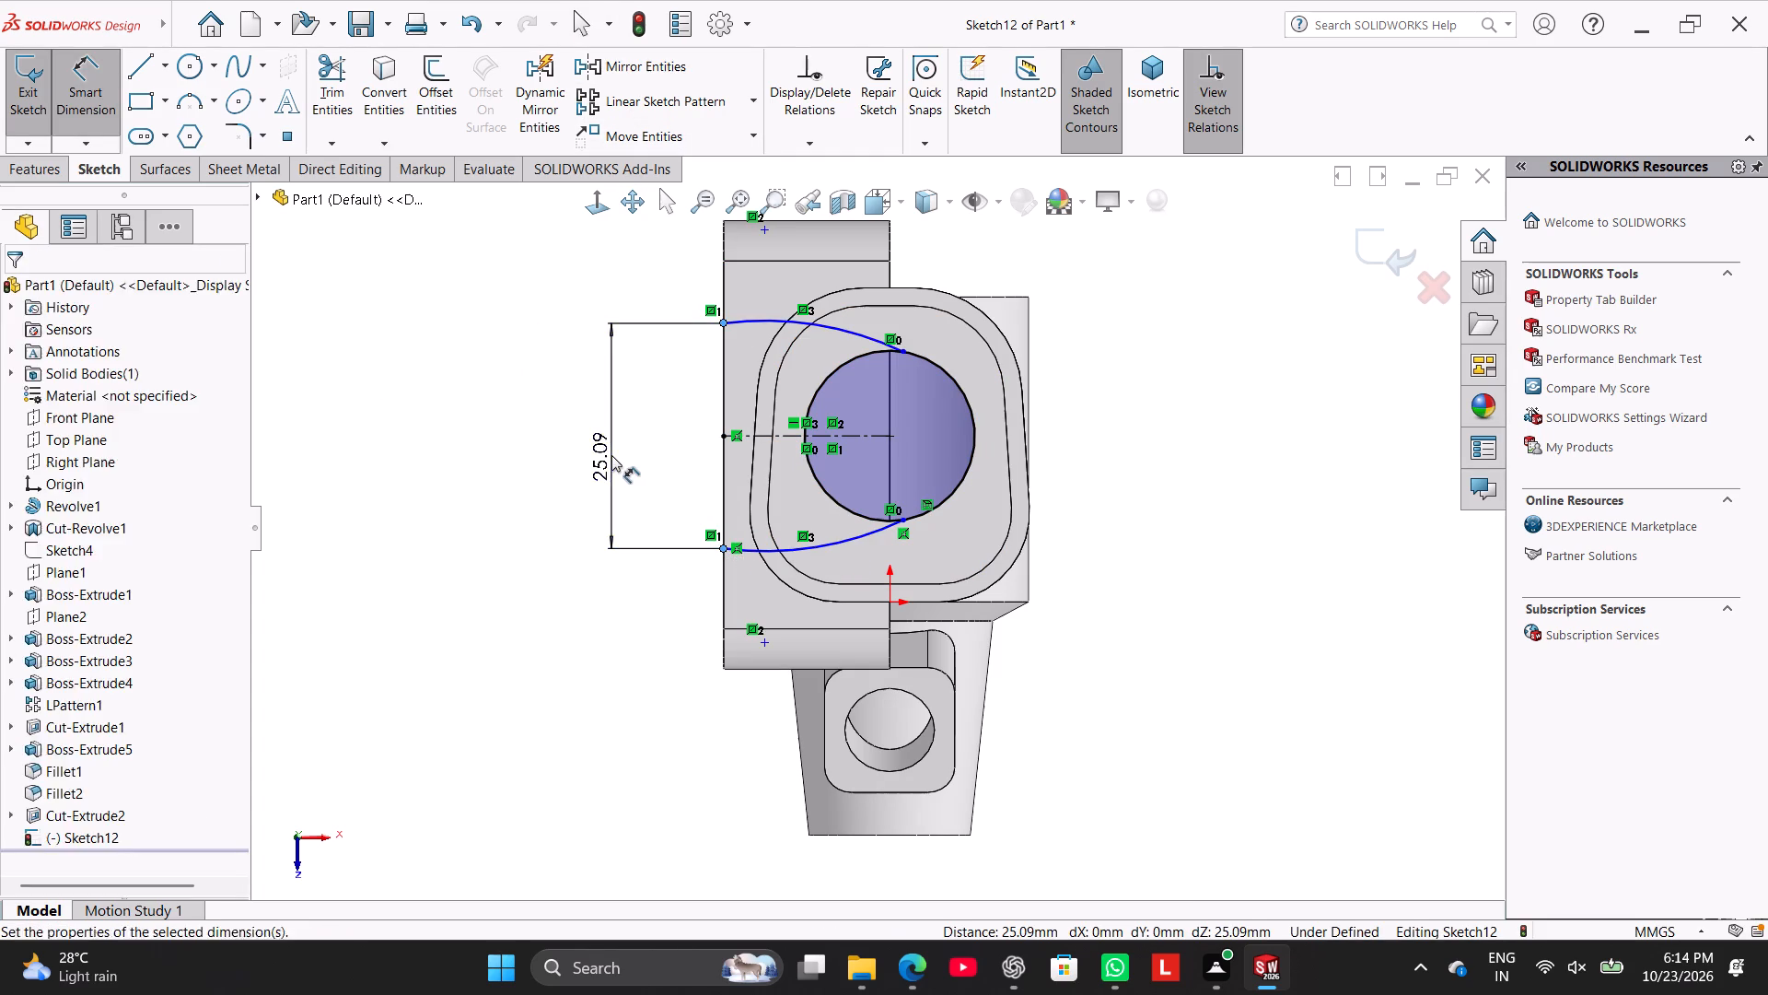
text(30)
key(Return)
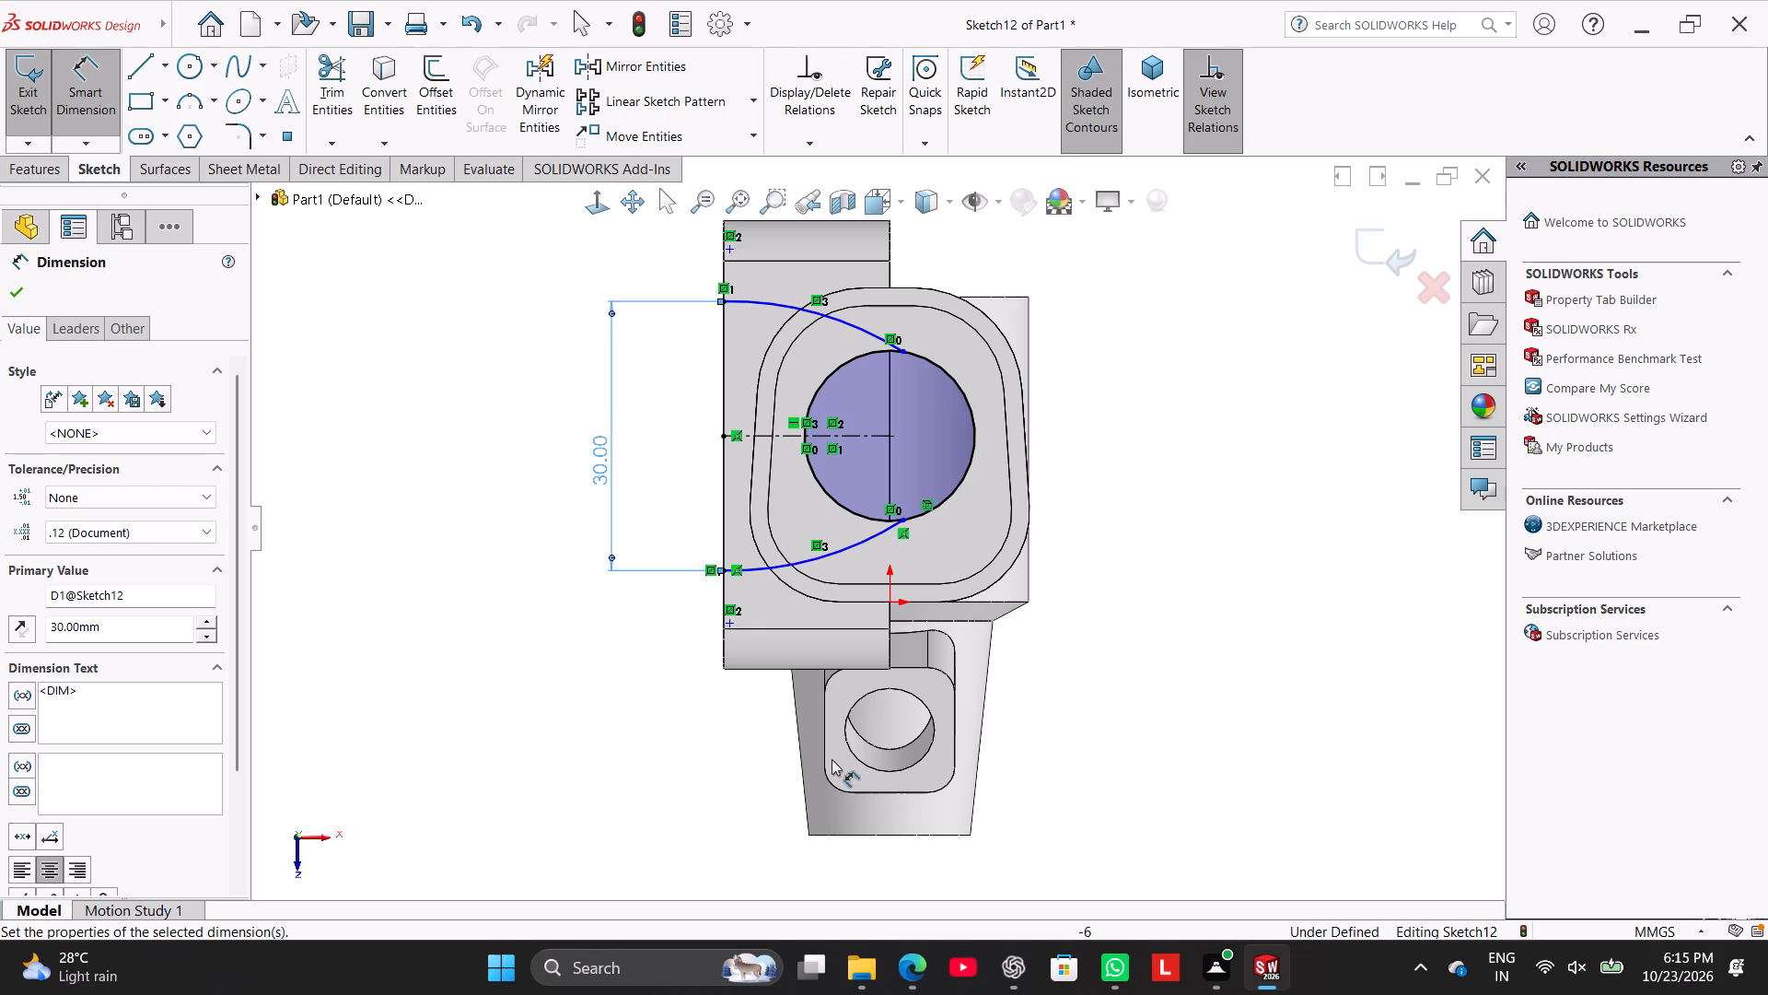
right_click(463, 697)
click(552, 756)
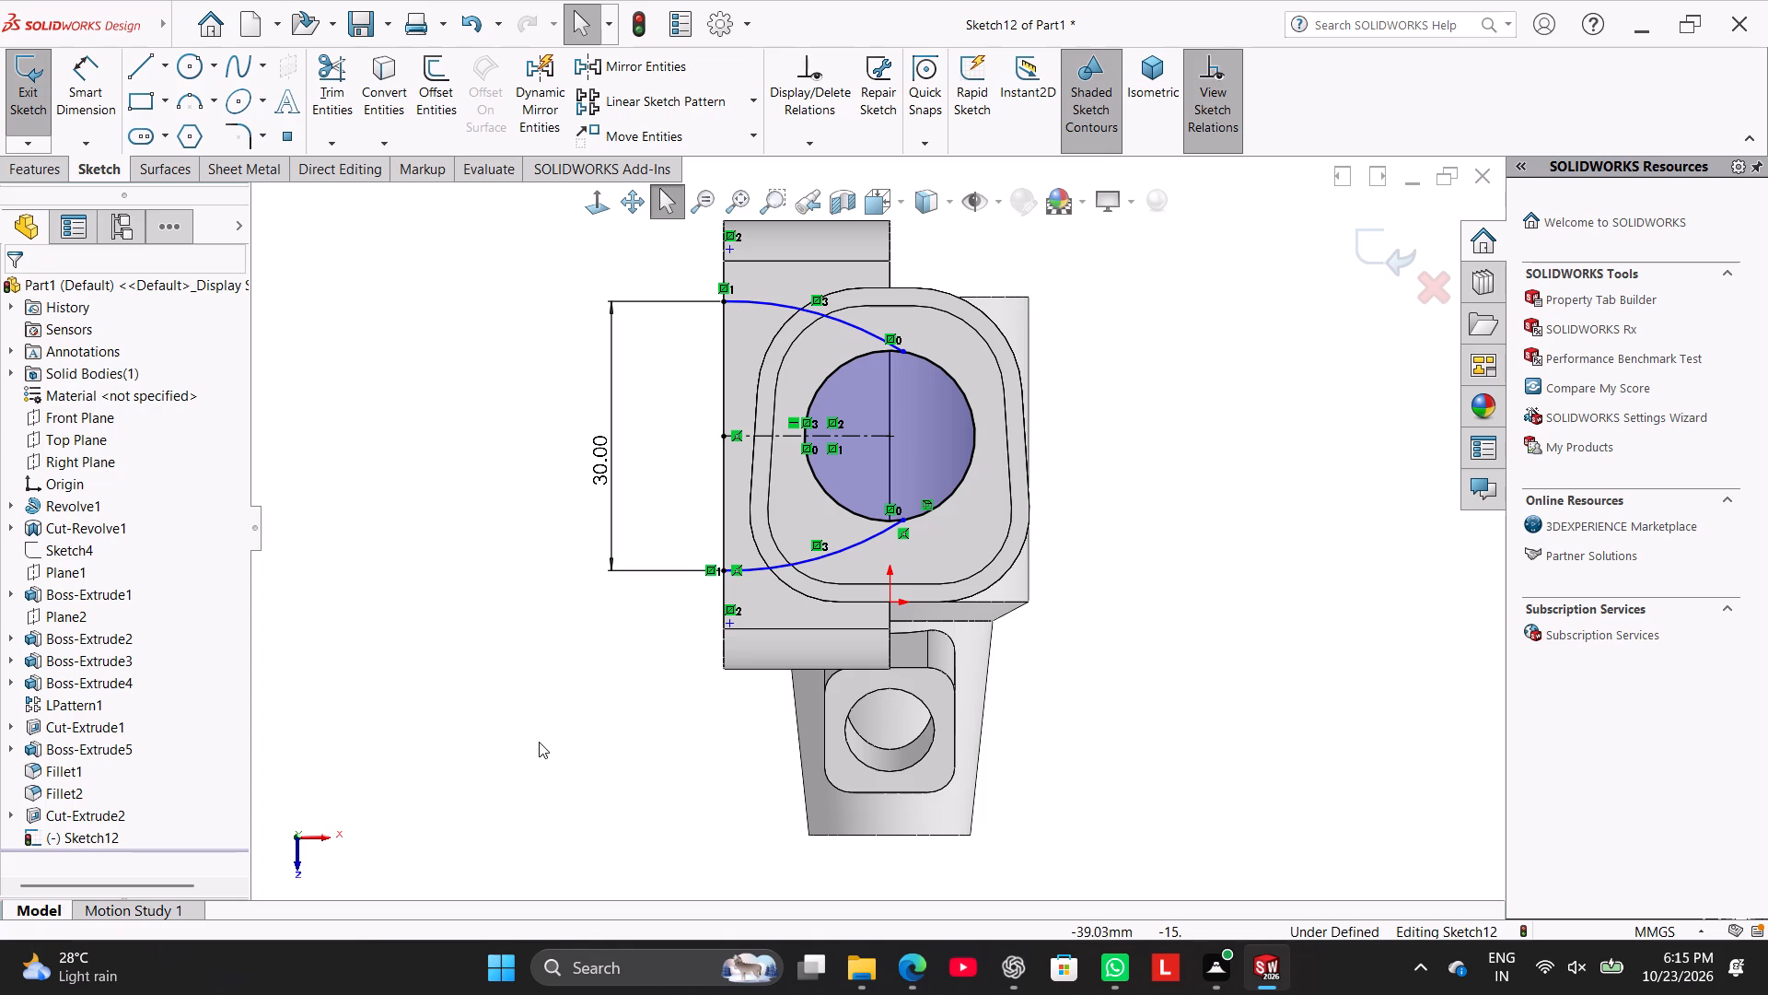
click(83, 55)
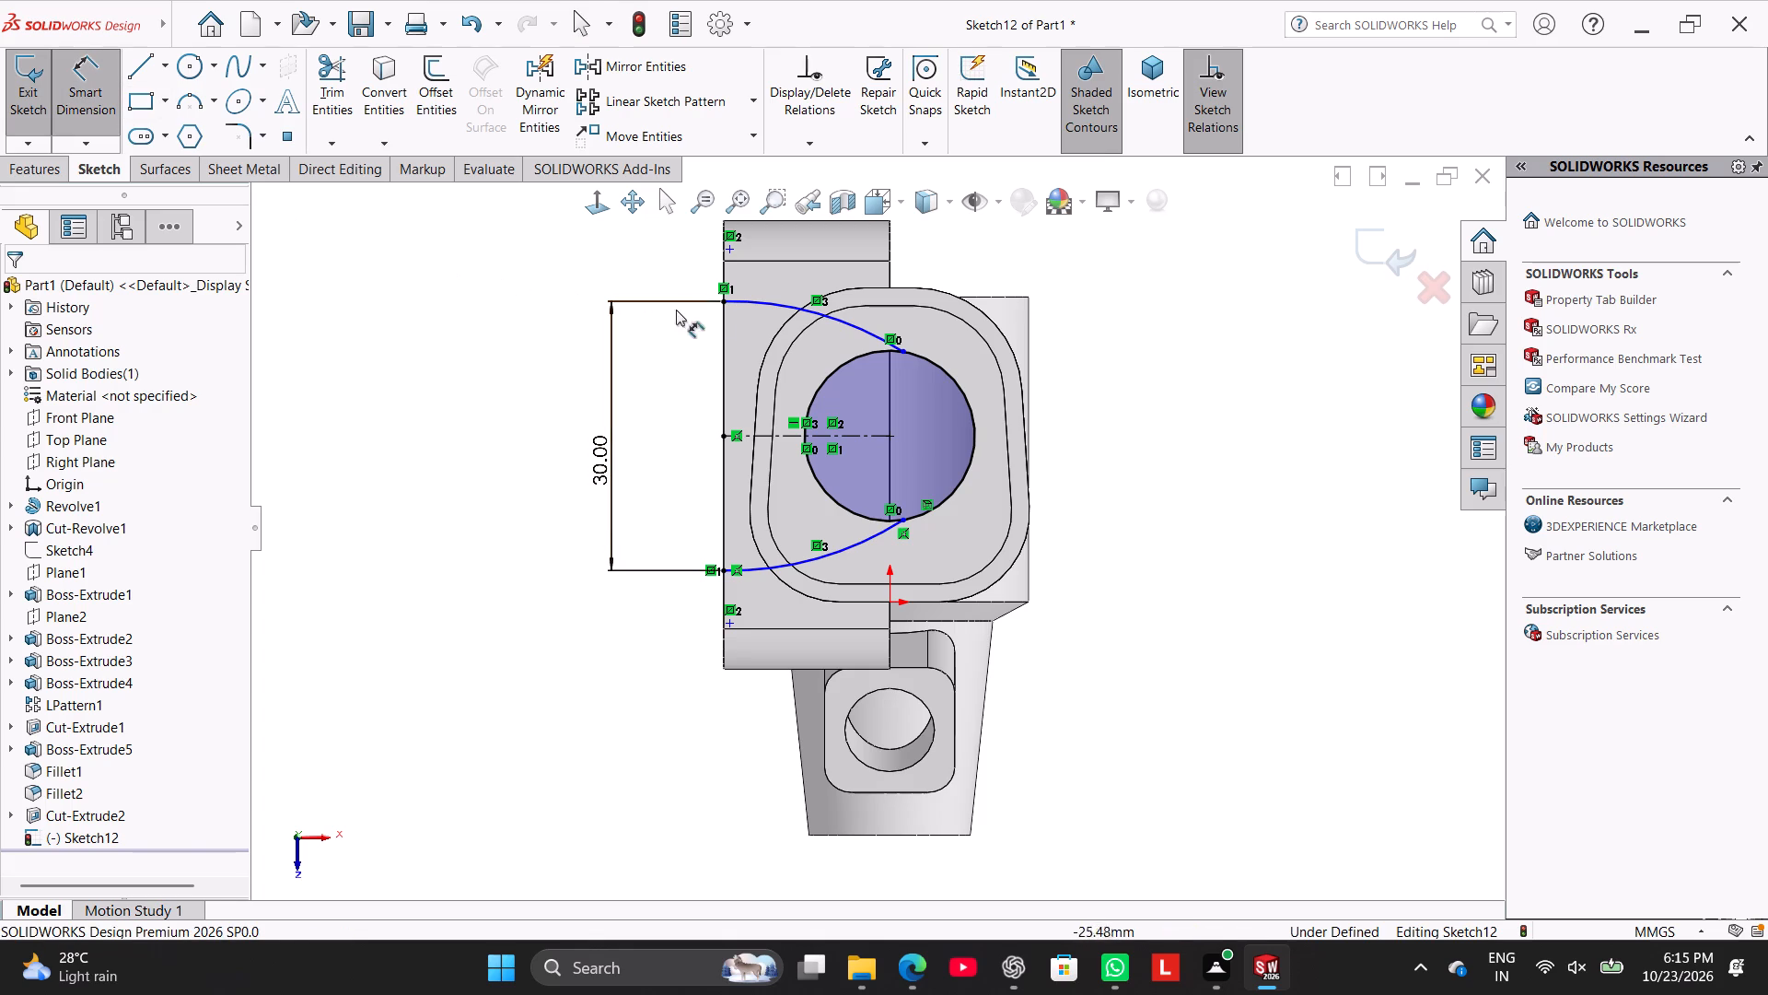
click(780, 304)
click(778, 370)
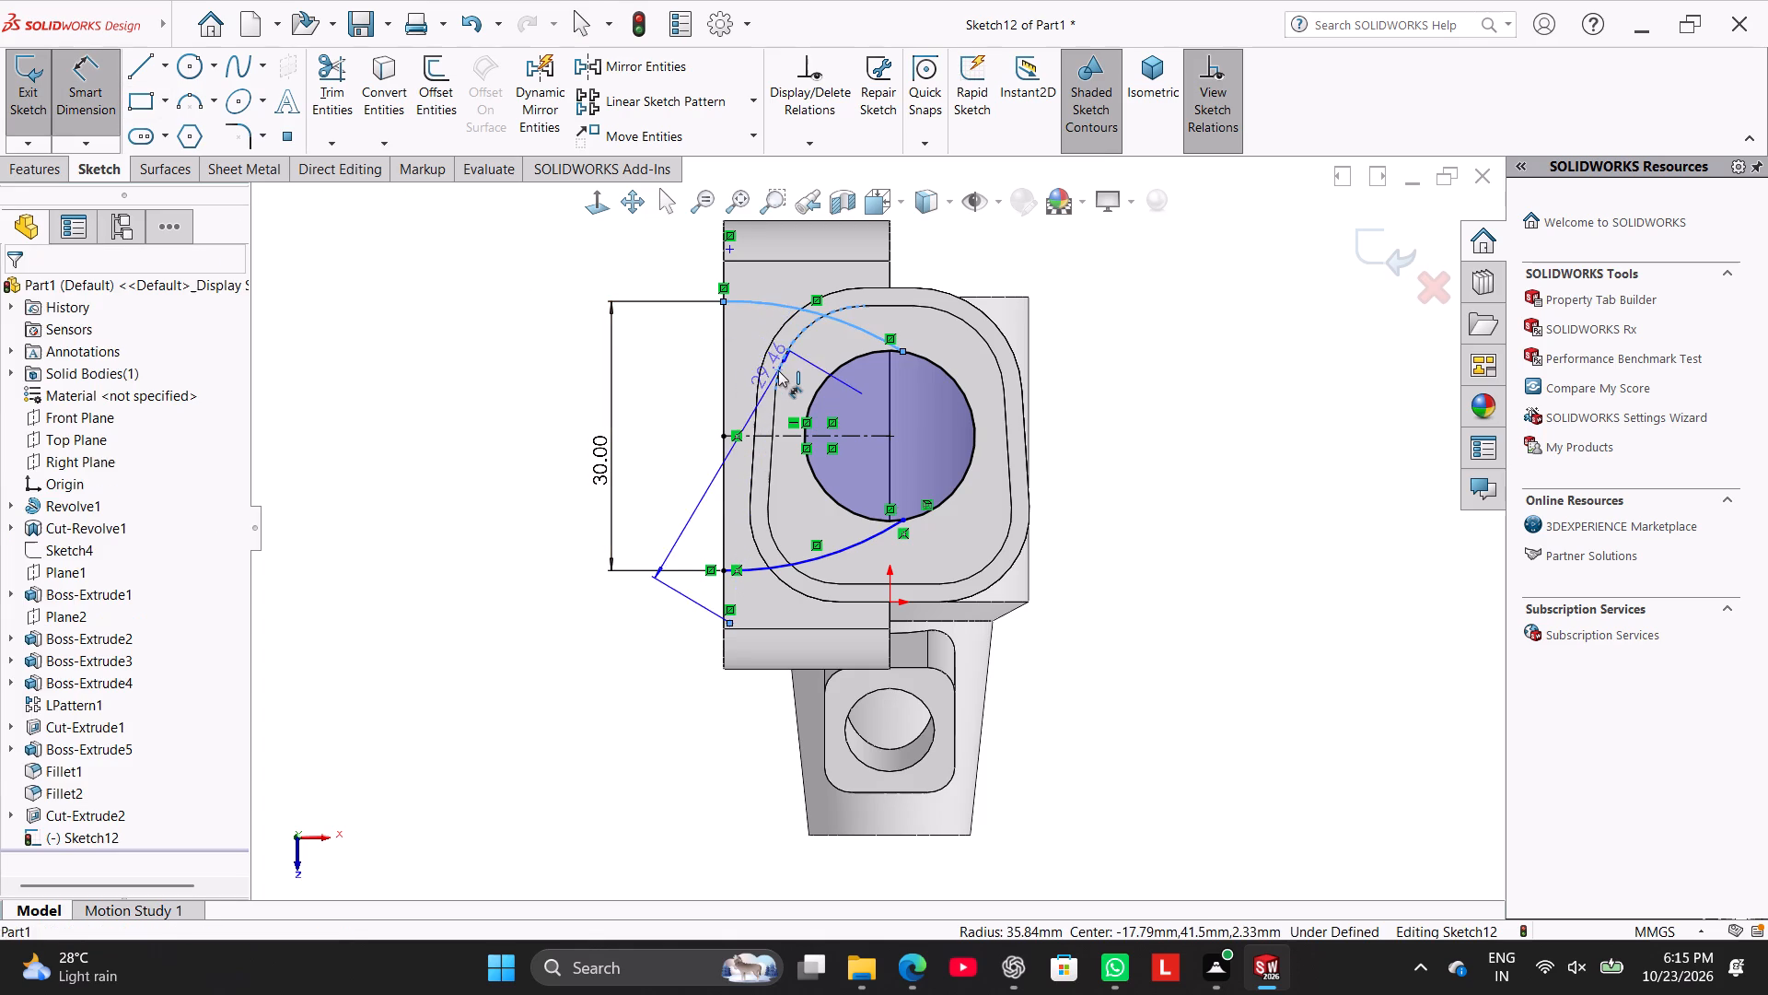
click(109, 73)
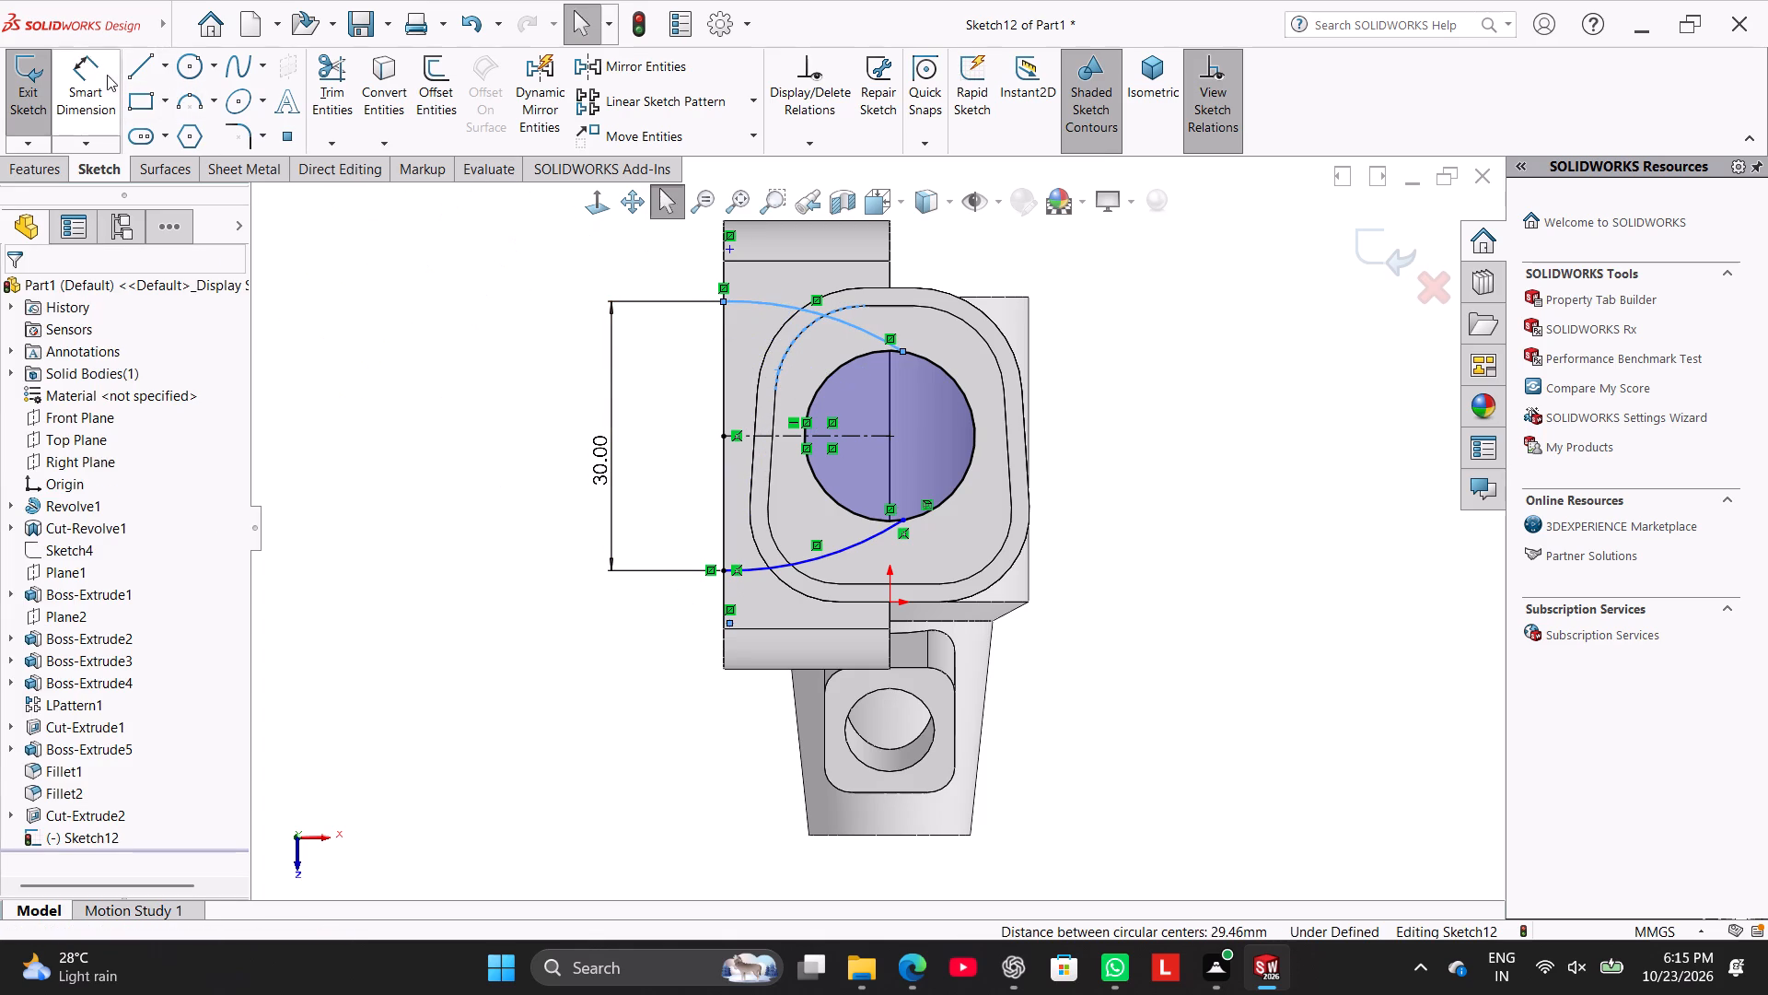
Dimension the upper arc's radius as 40 mm.
click(90, 95)
click(785, 302)
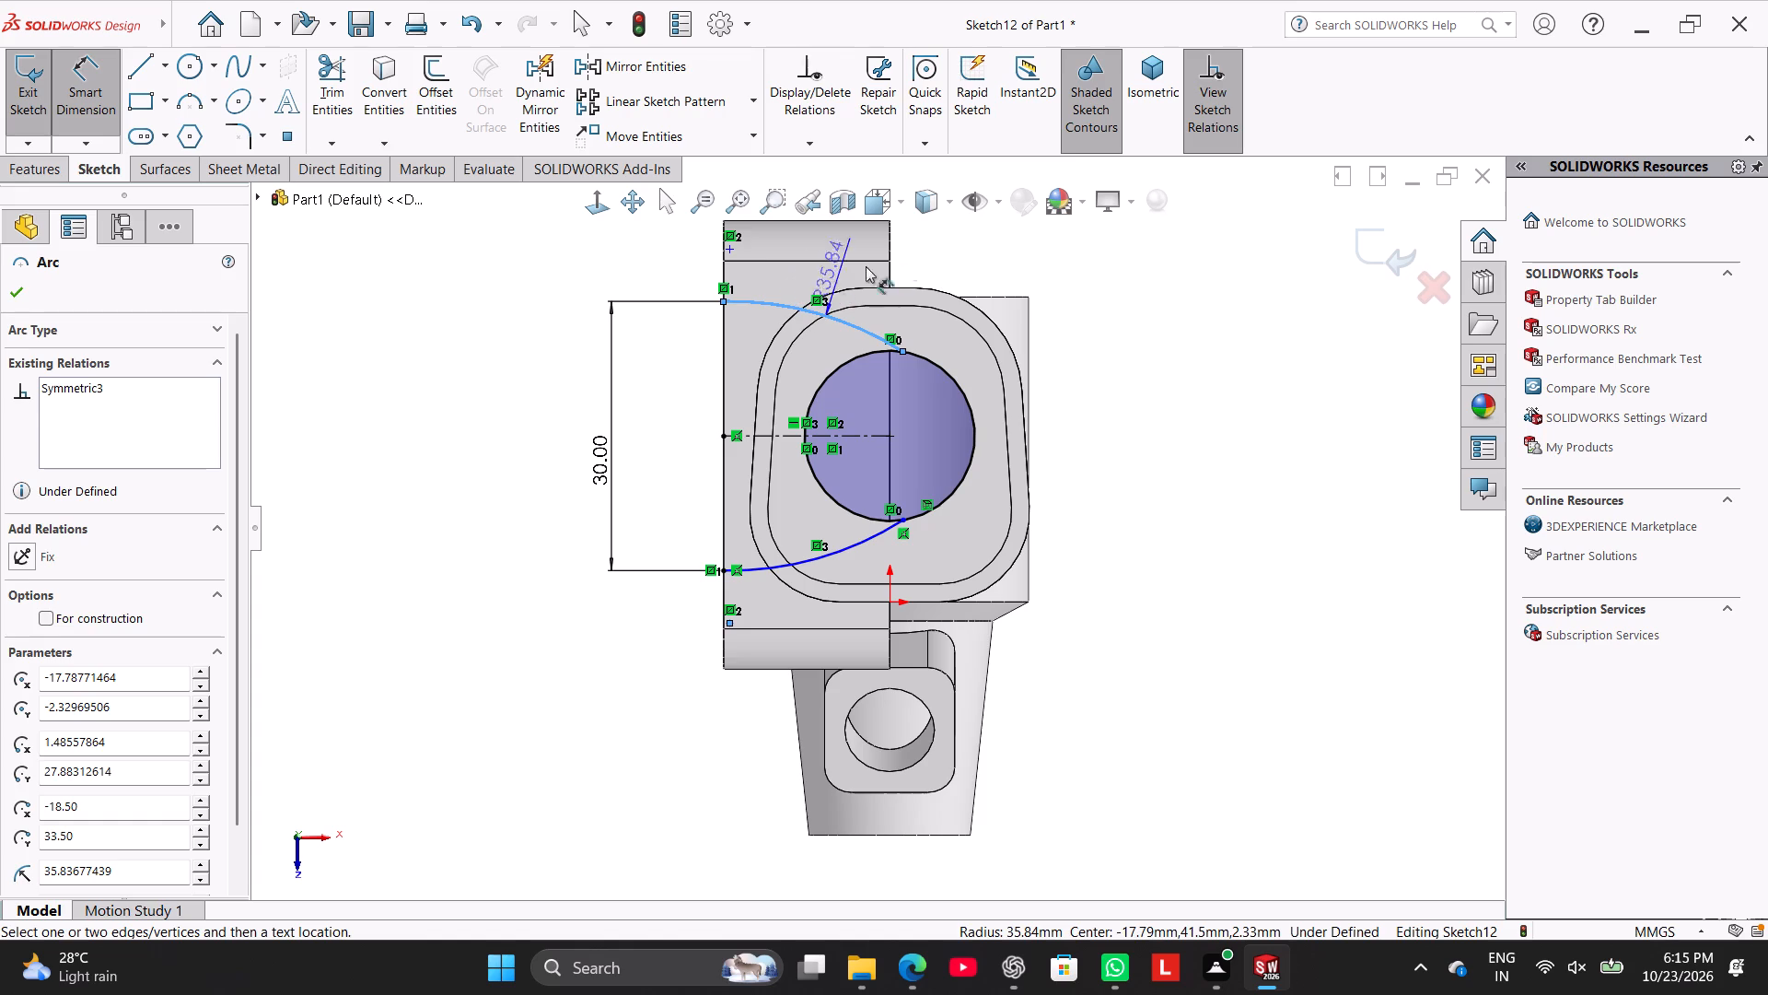
click(926, 249)
text(40)
key(Return)
right_click(1244, 315)
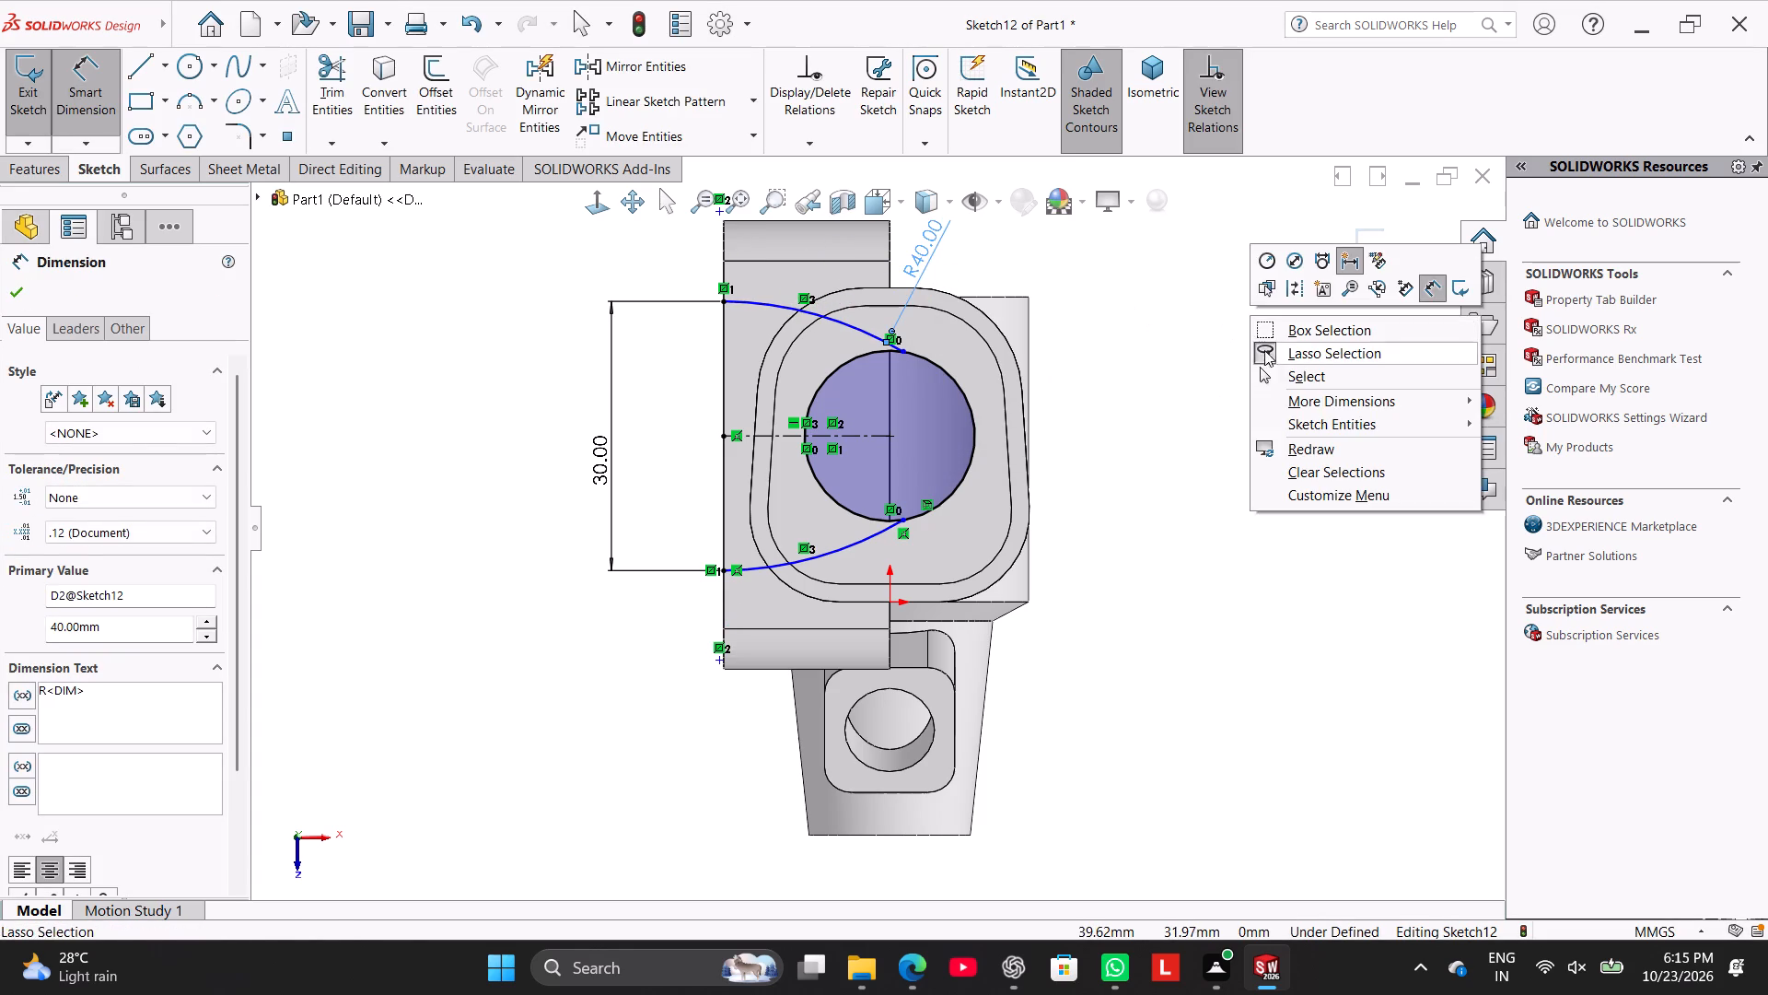
click(1276, 372)
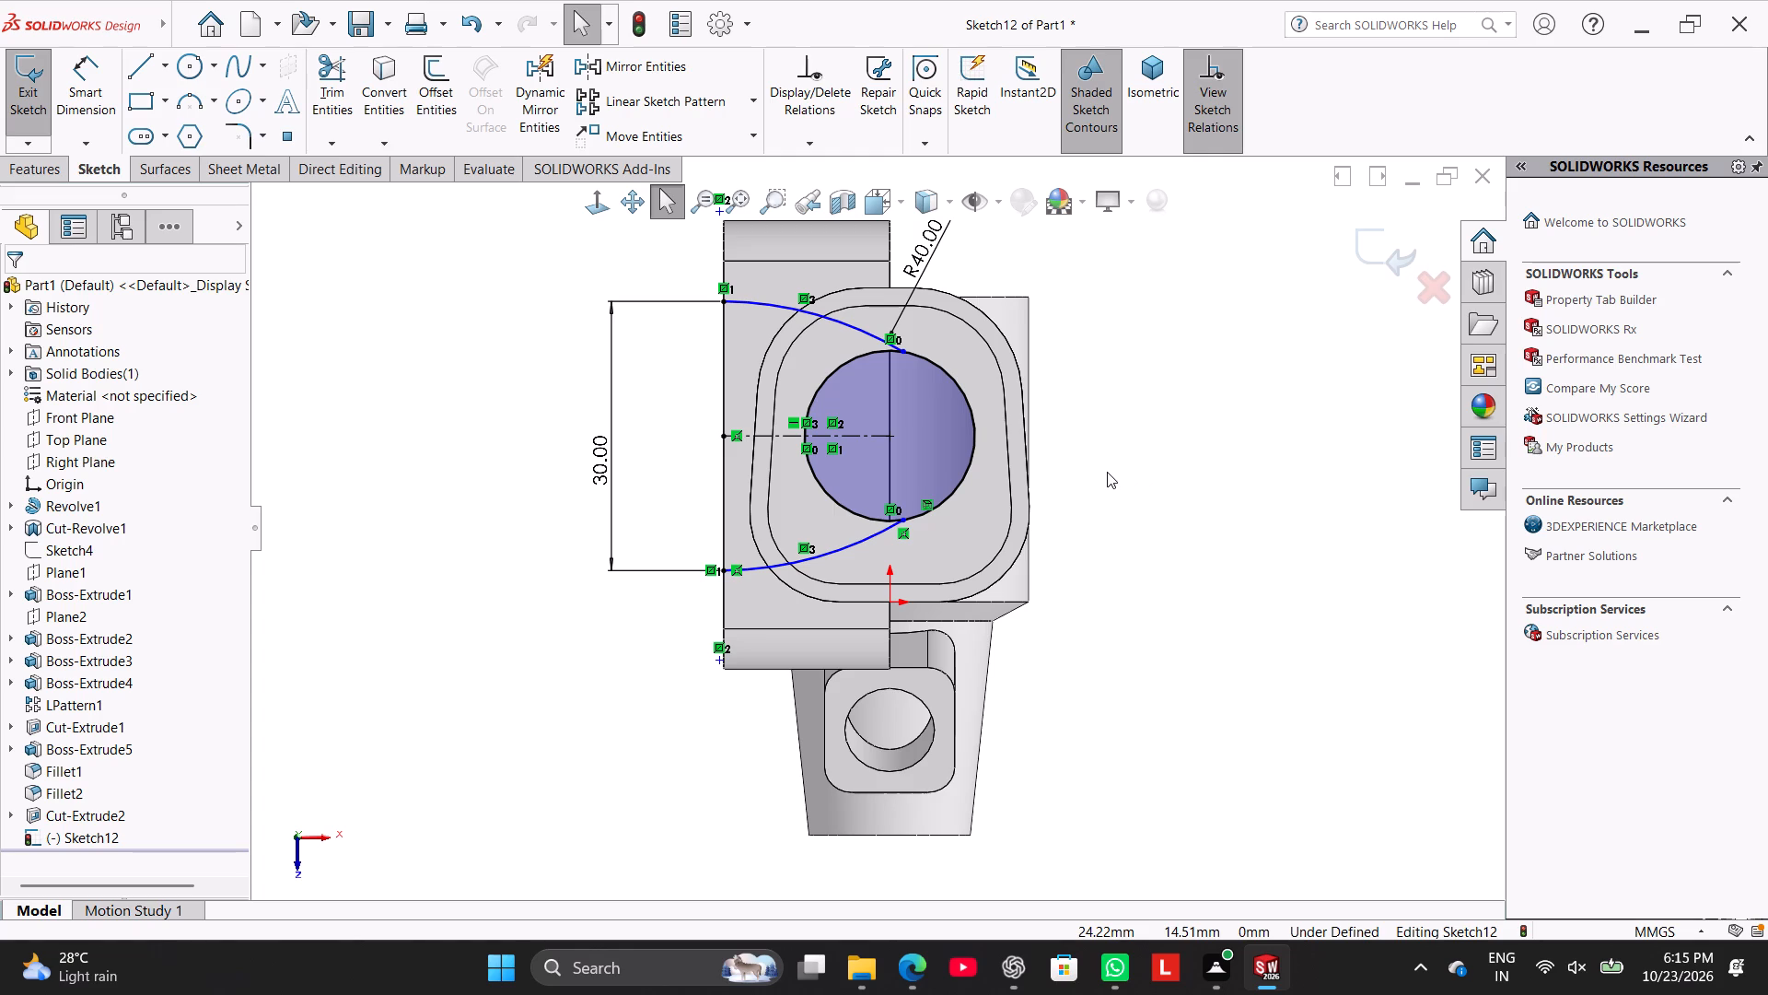
Dimension the distance from the block's inner edge, through the circle's centre, to the lower arc's endpoint on the circle as 3 mm.
click(99, 87)
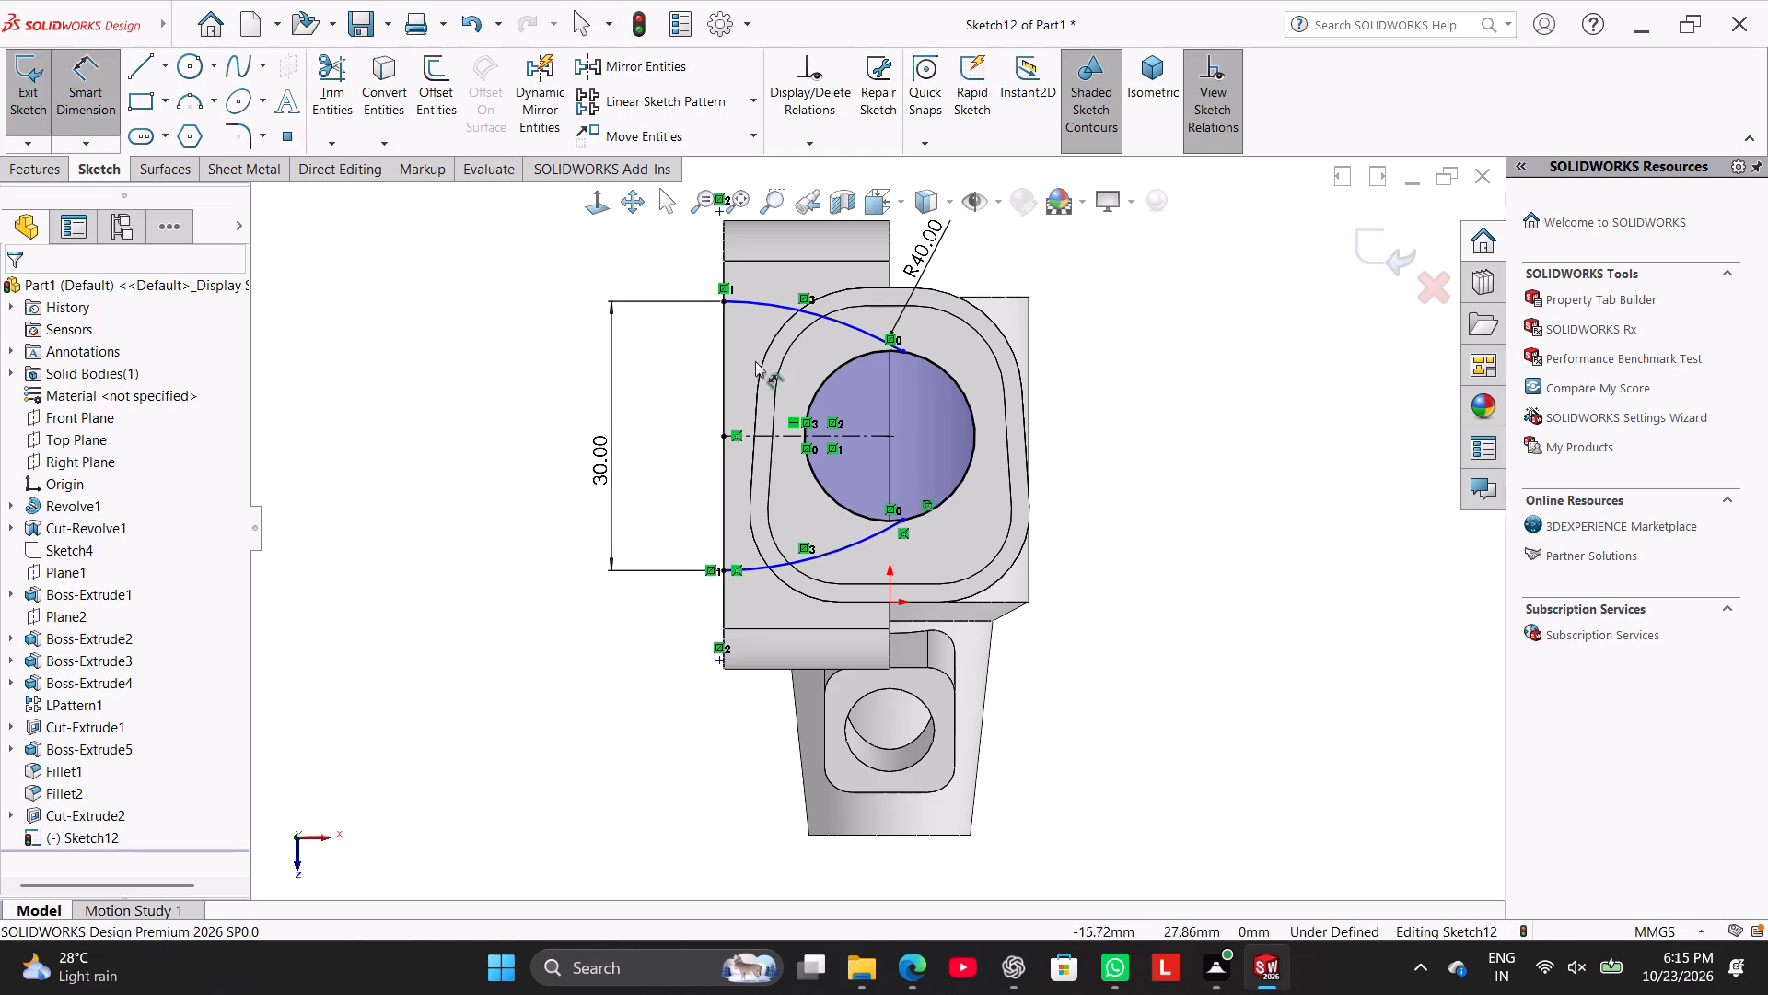
click(890, 481)
click(901, 518)
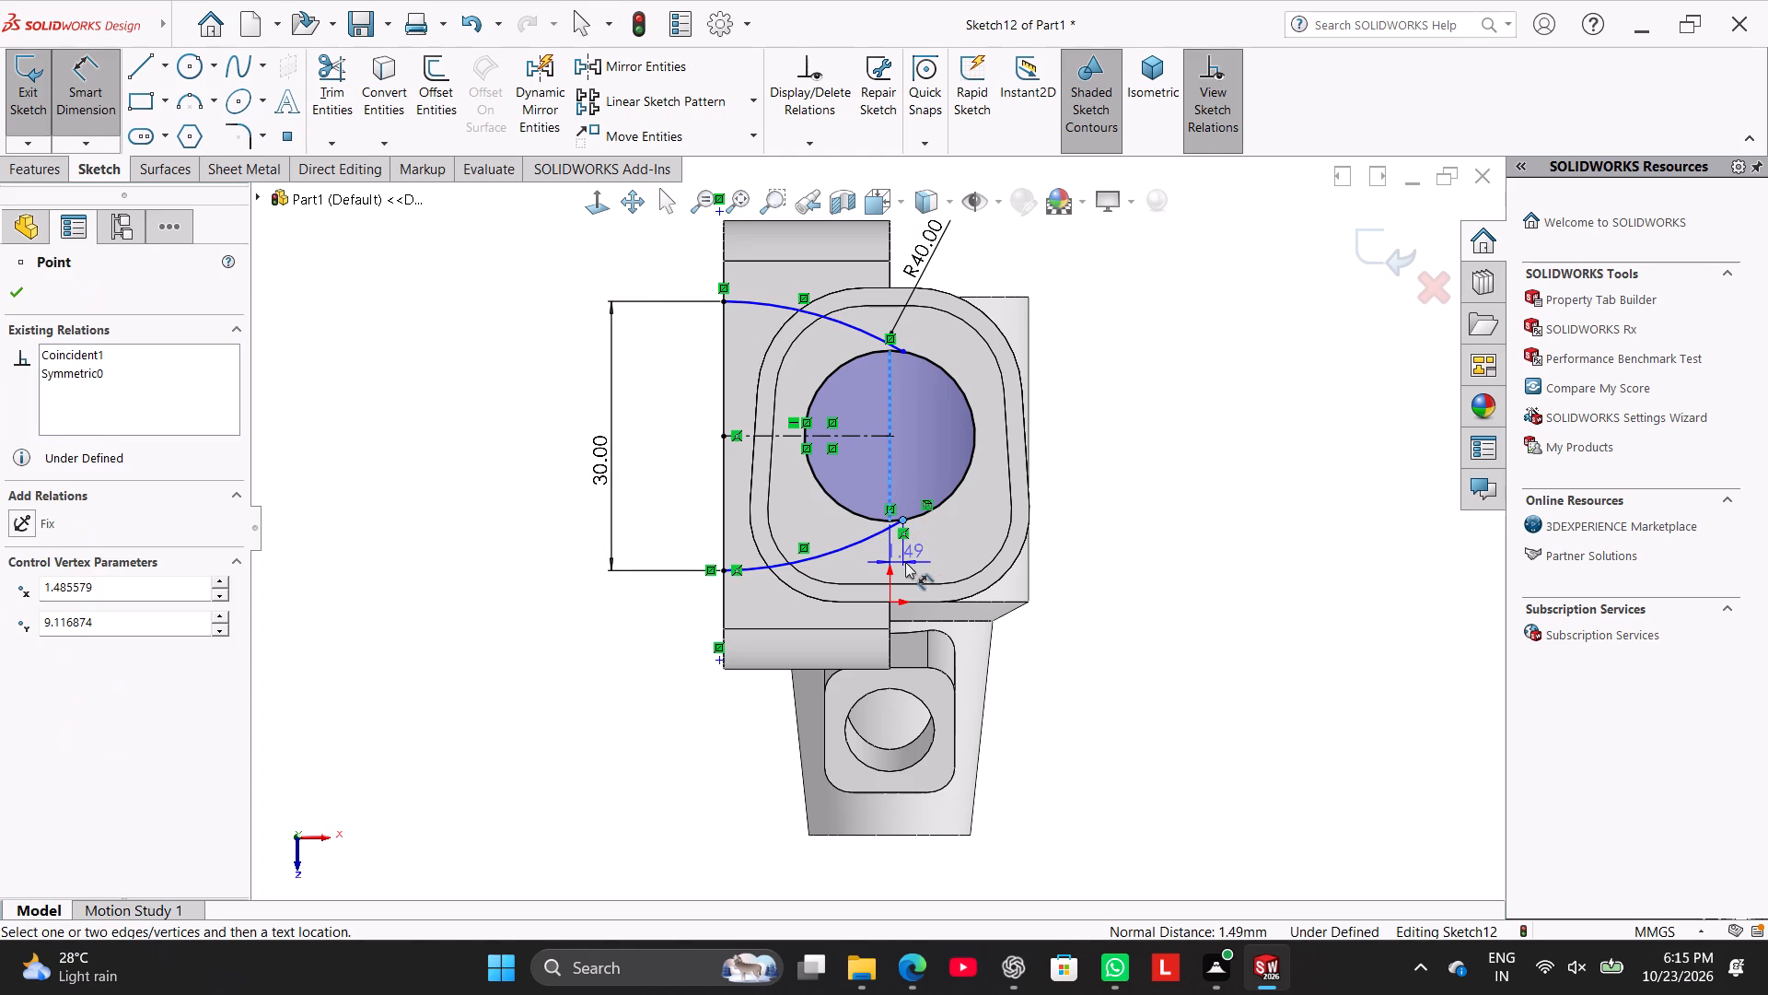
click(905, 563)
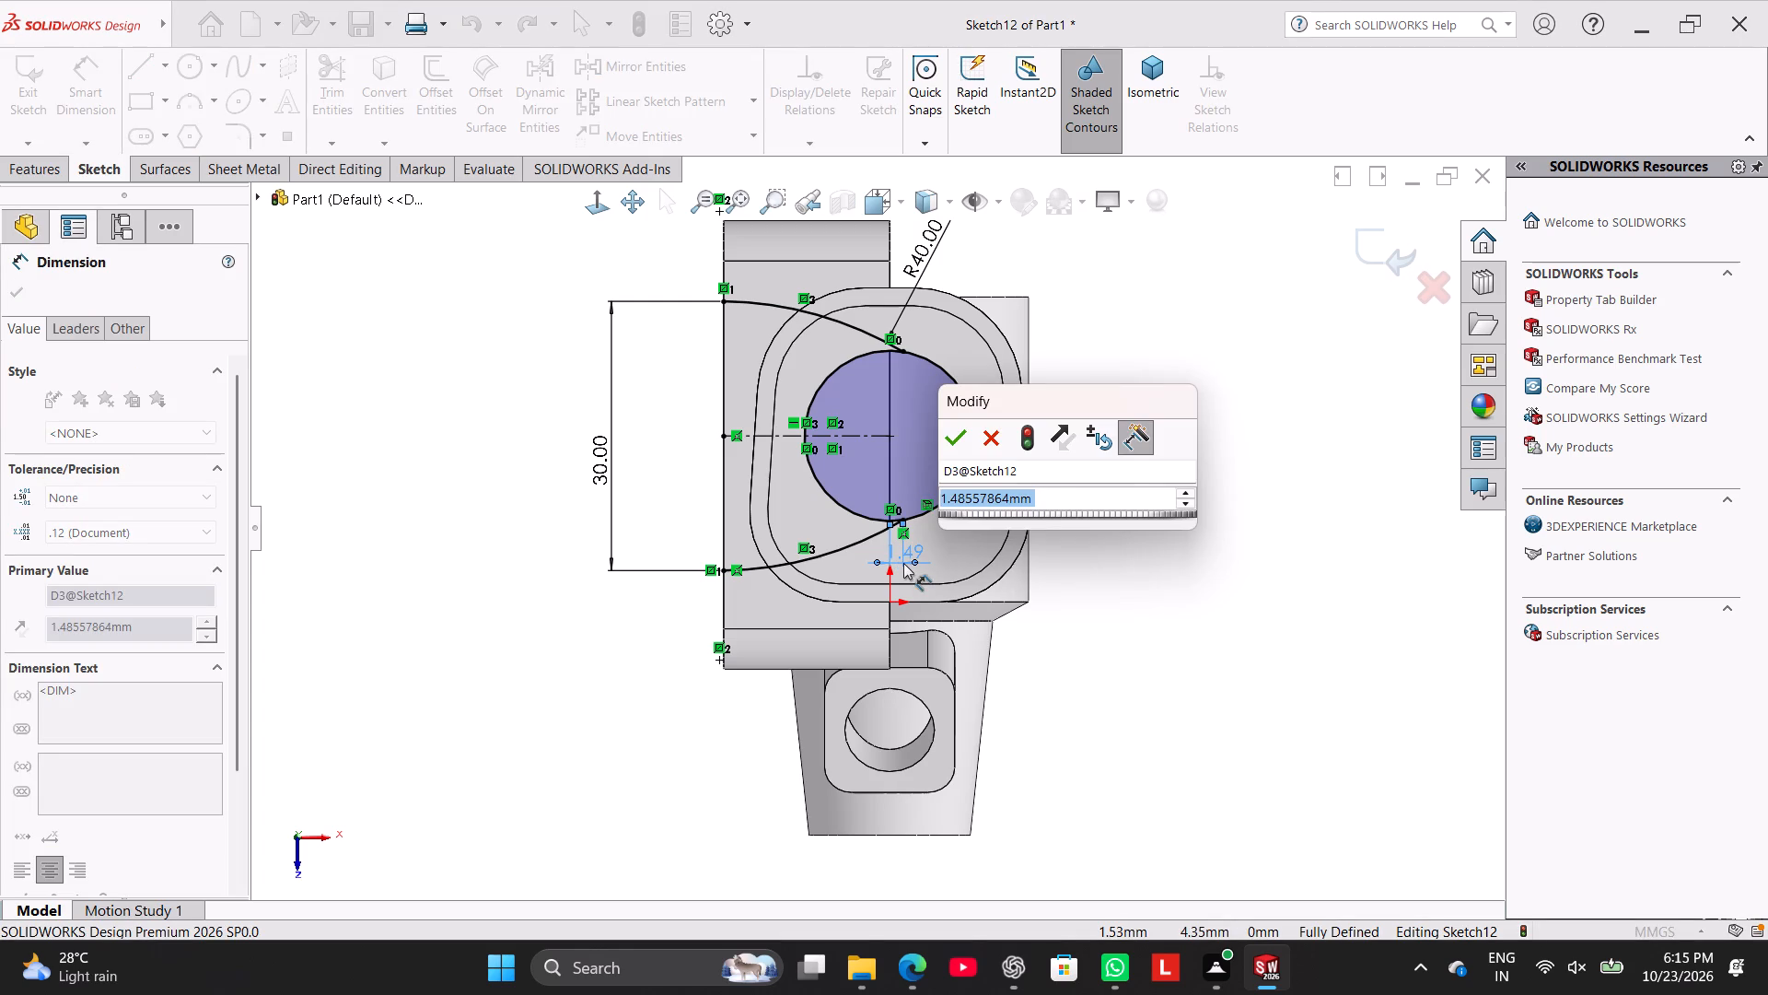
key(3)
key(Return)
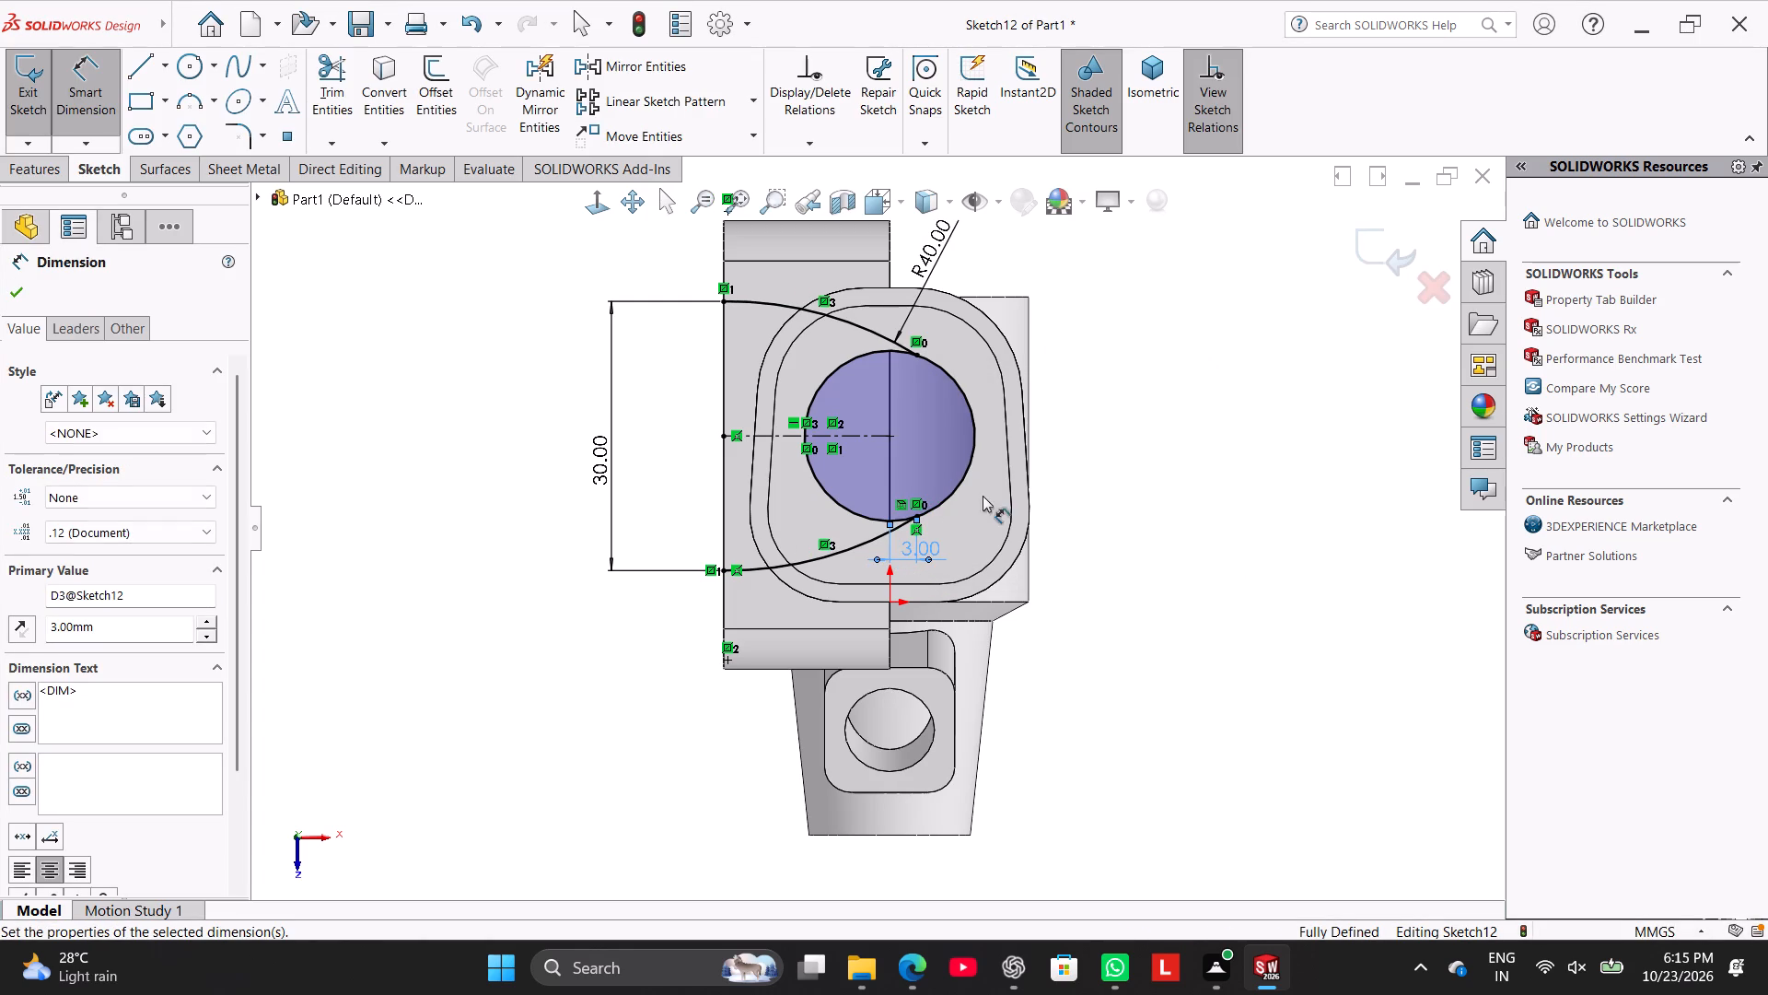
right_click(1164, 409)
click(1215, 471)
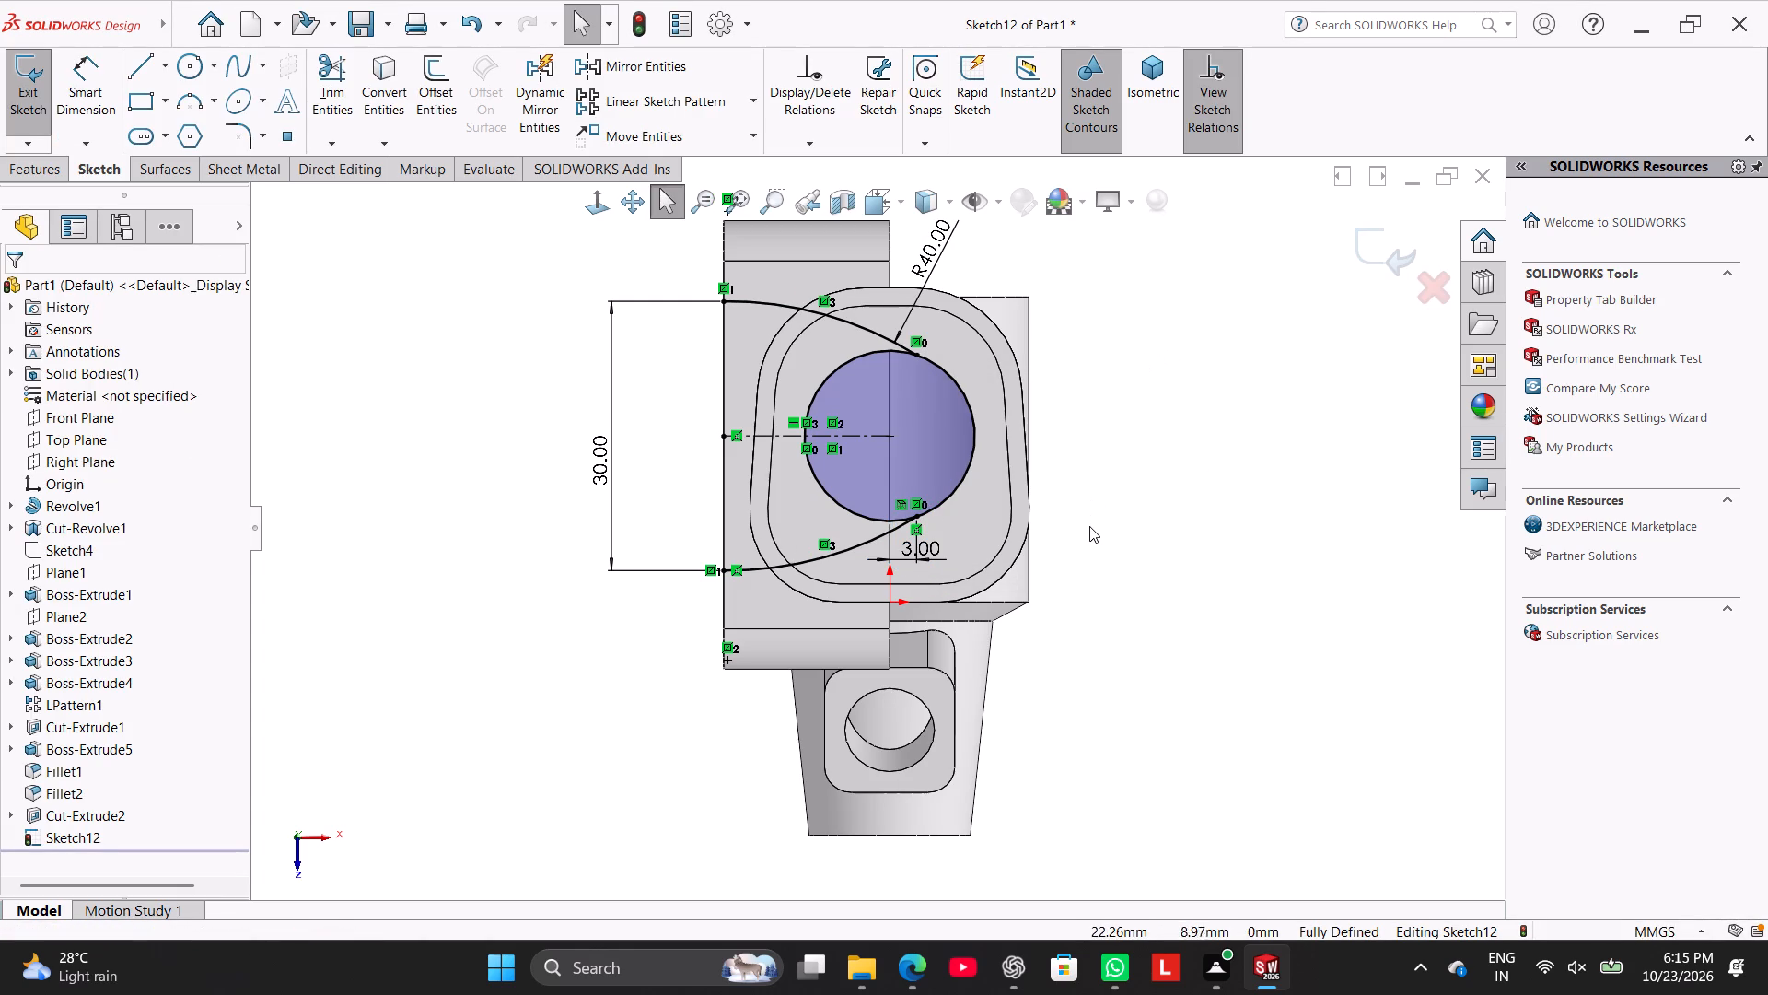
Trim away the part of the converted circle beyond the two arc endpoints, on the side away from the block's outer edge.
middle_drag(1115, 517, 1098, 418)
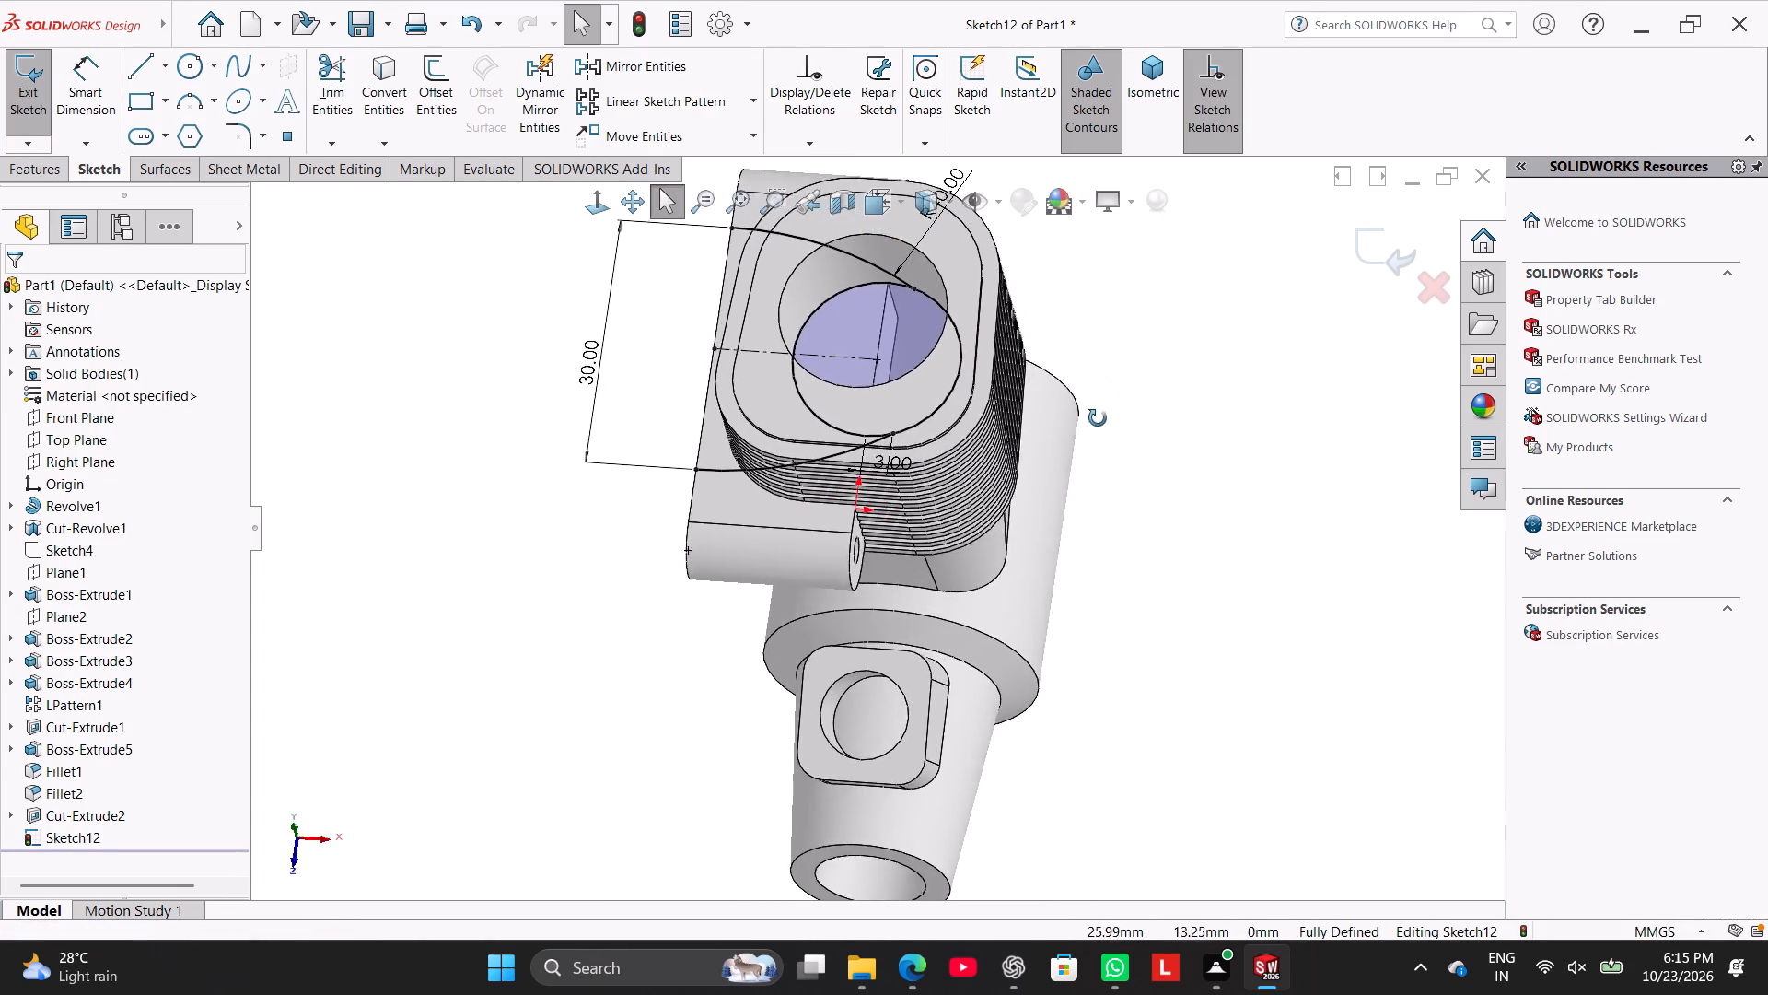
middle_drag(1098, 418, 1114, 461)
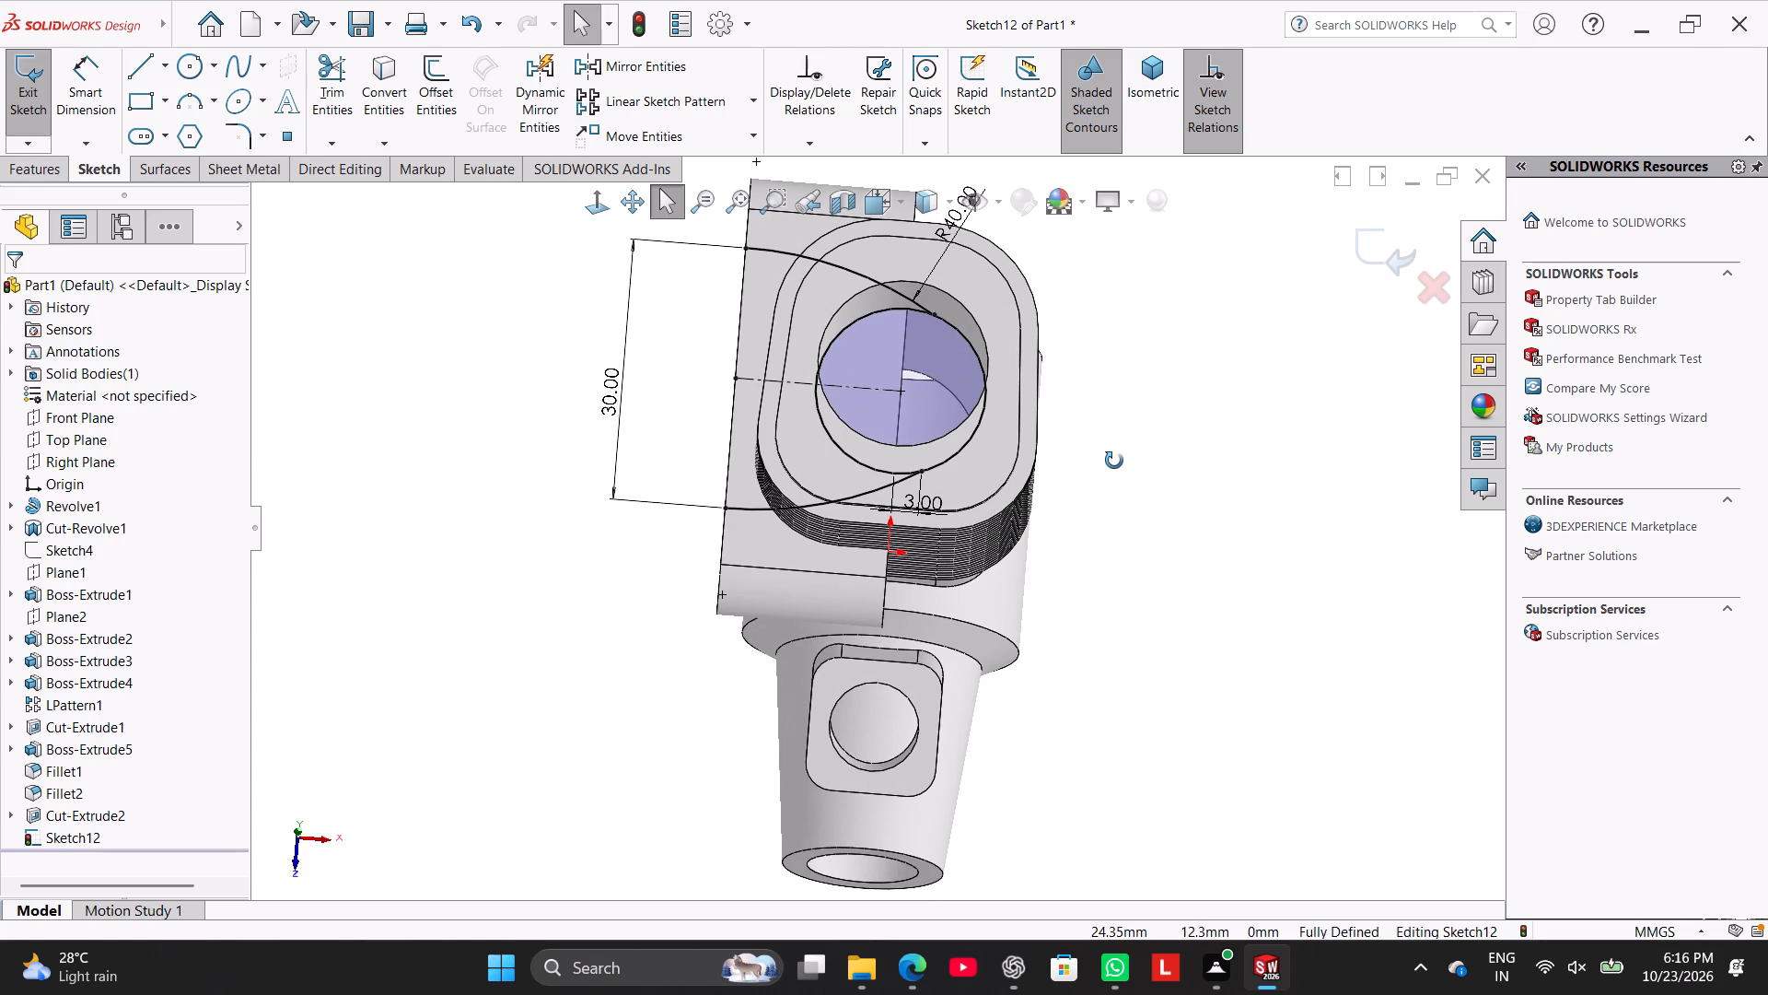
middle_drag(1114, 461, 1118, 523)
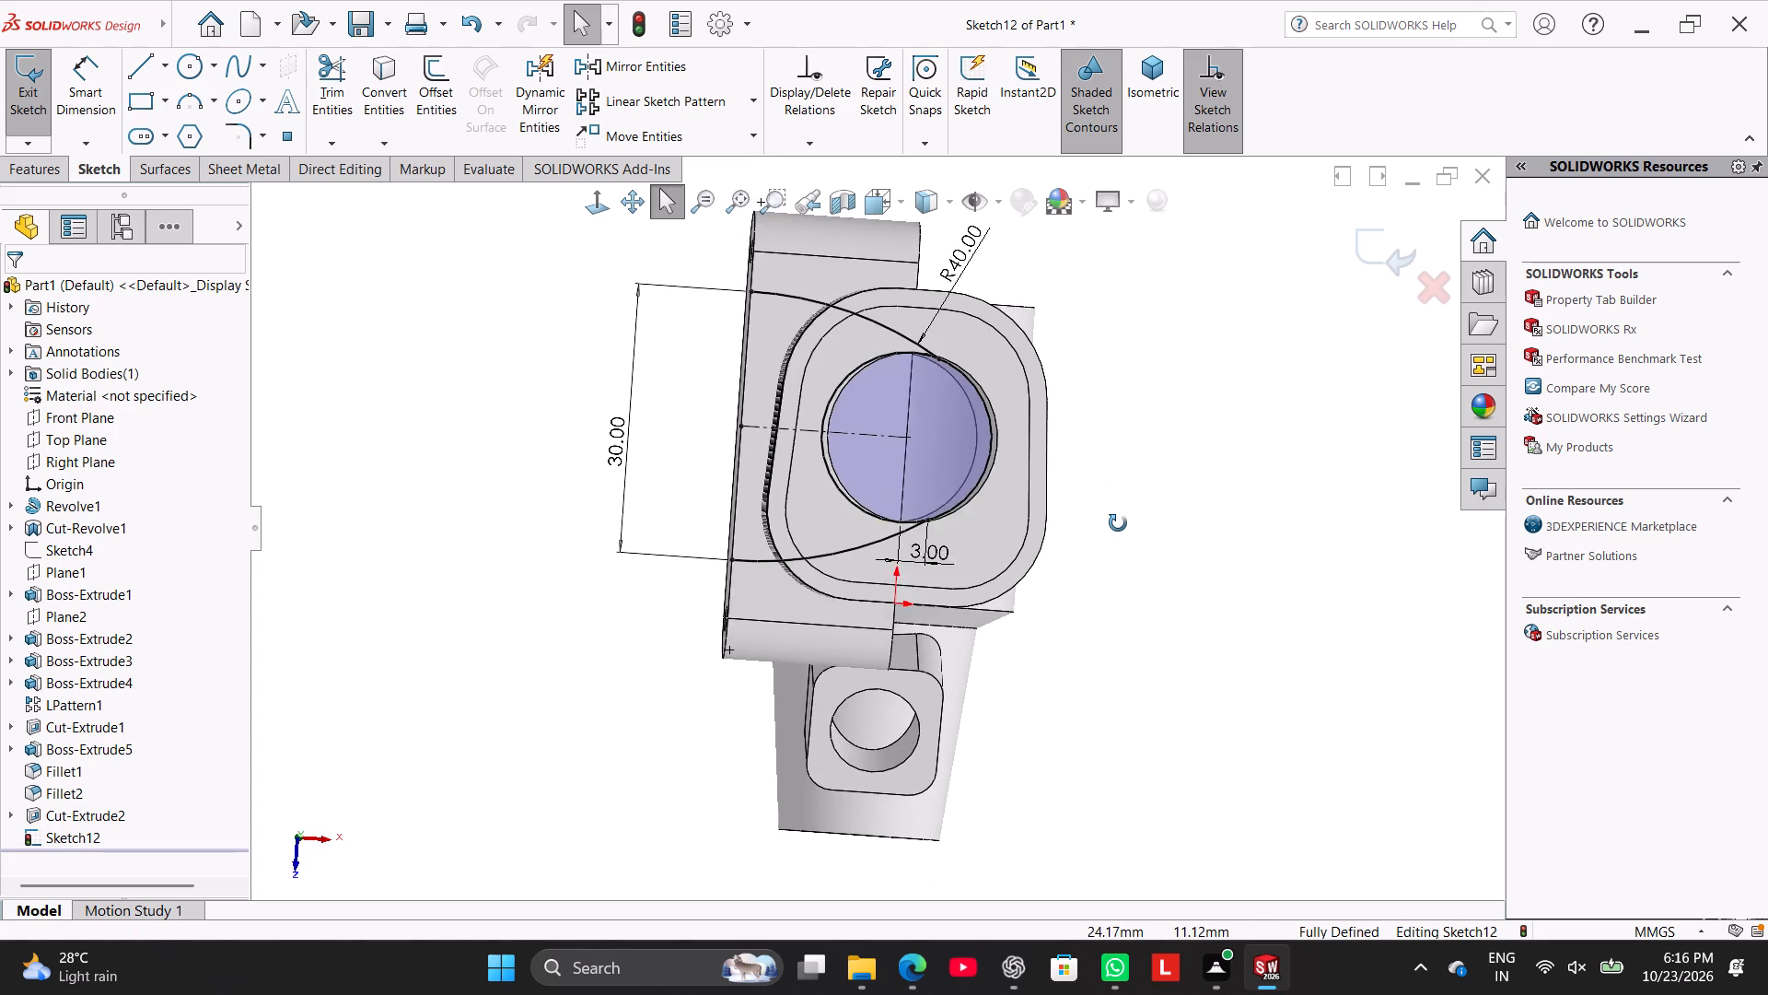
middle_drag(1118, 523, 1120, 528)
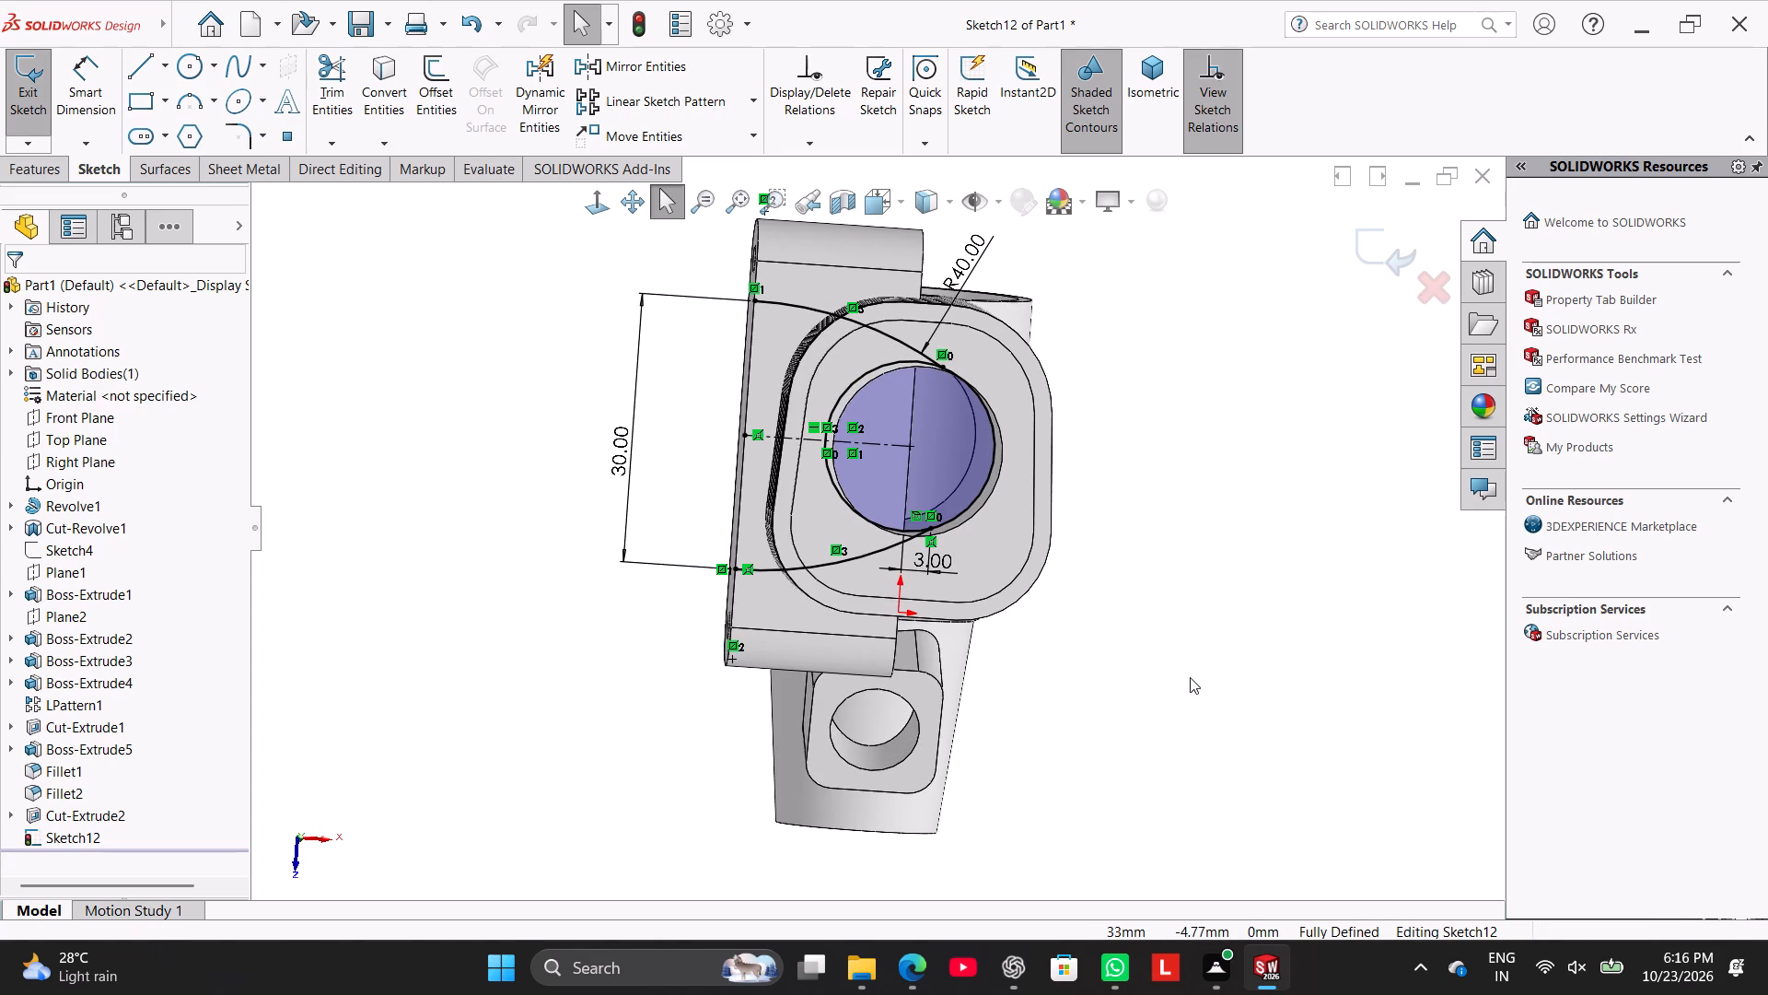
click(607, 198)
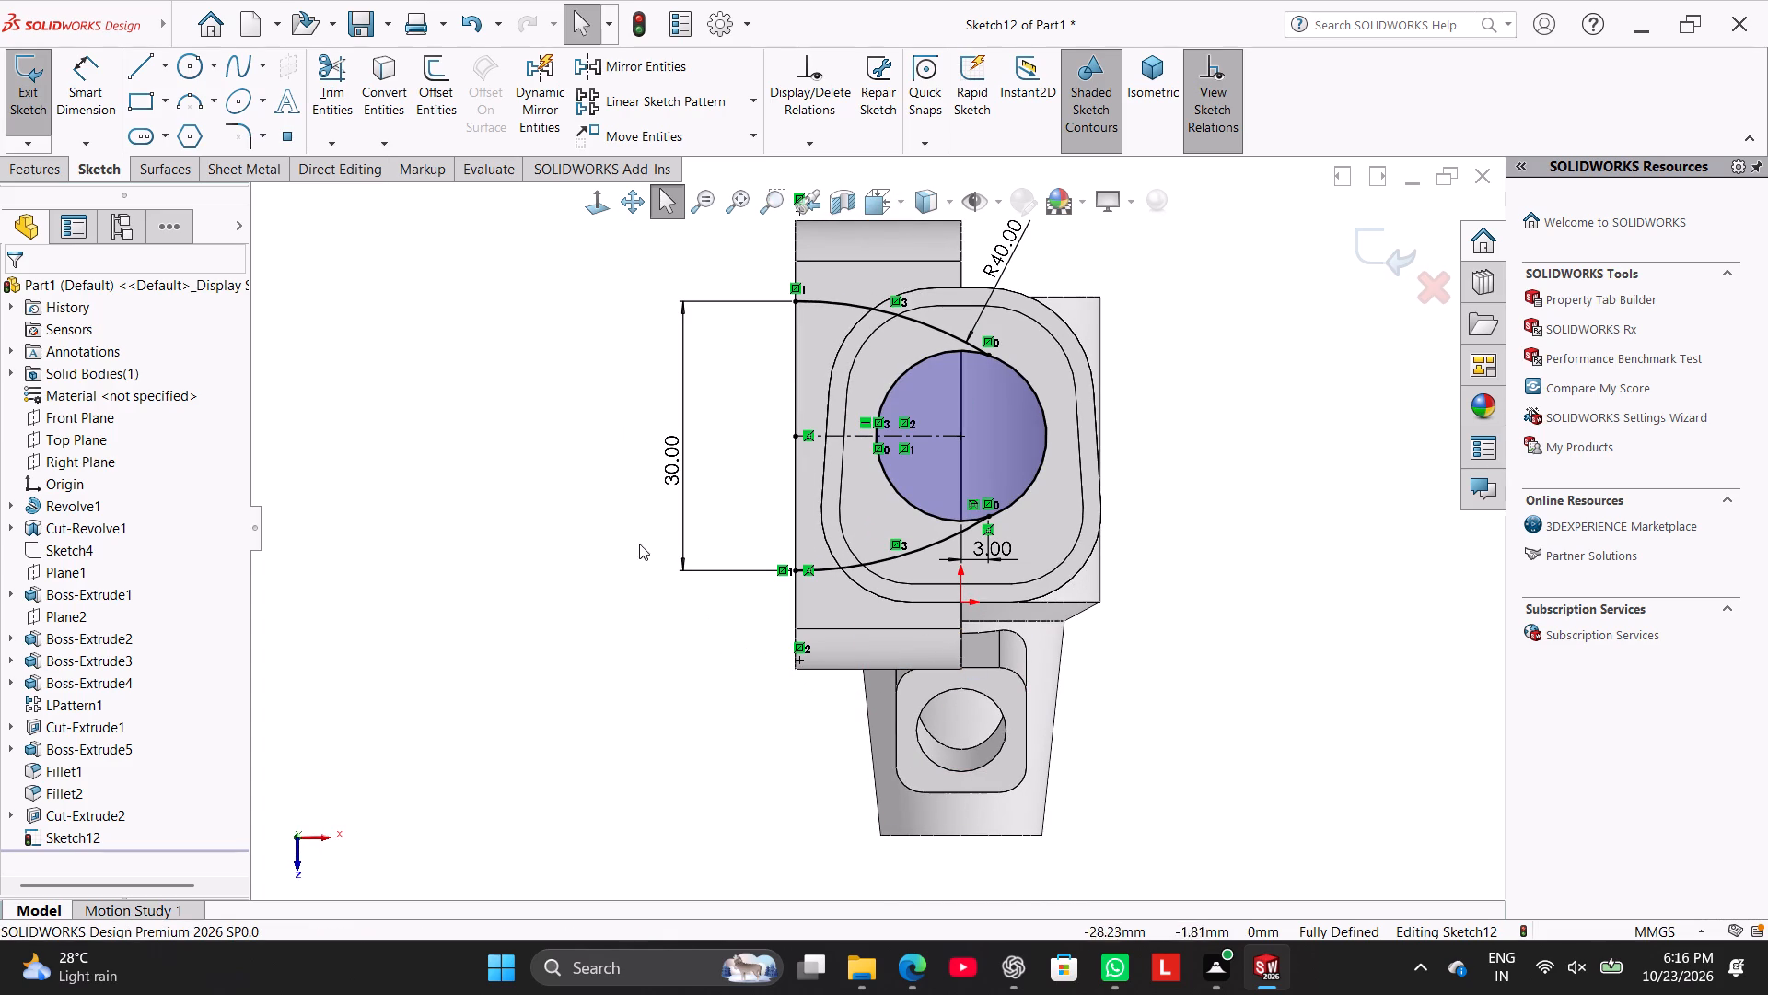
click(327, 81)
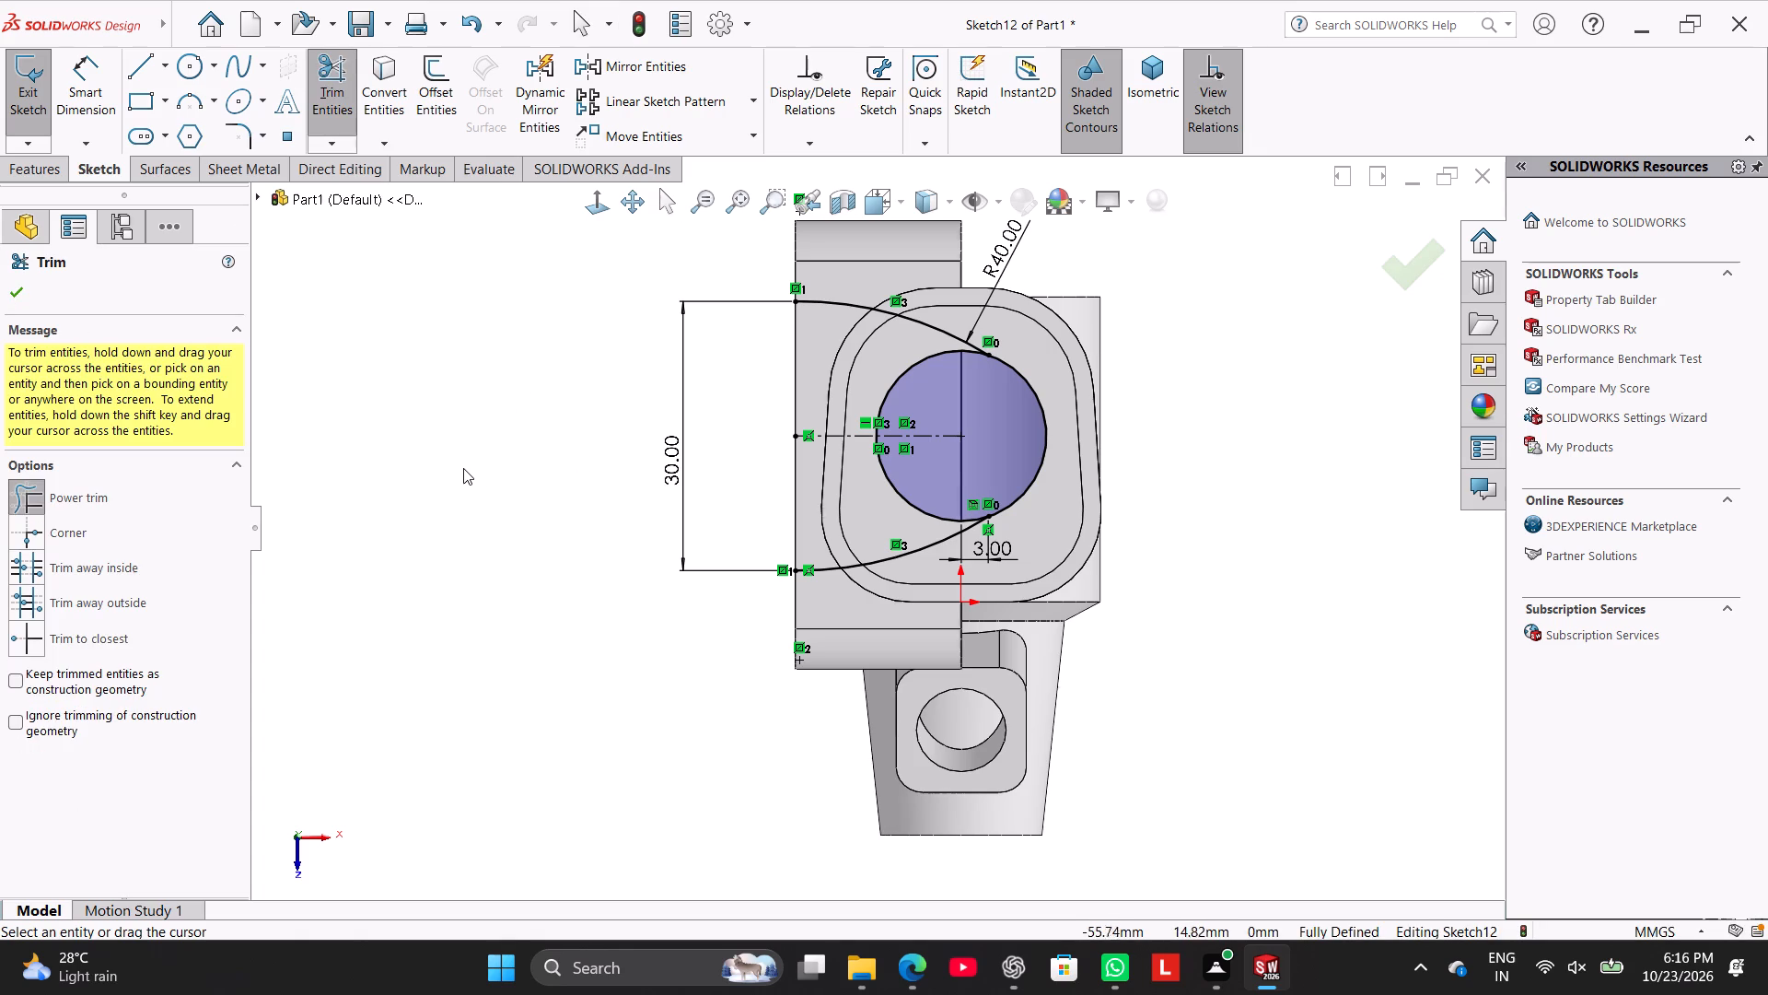
drag(1037, 359, 1024, 425)
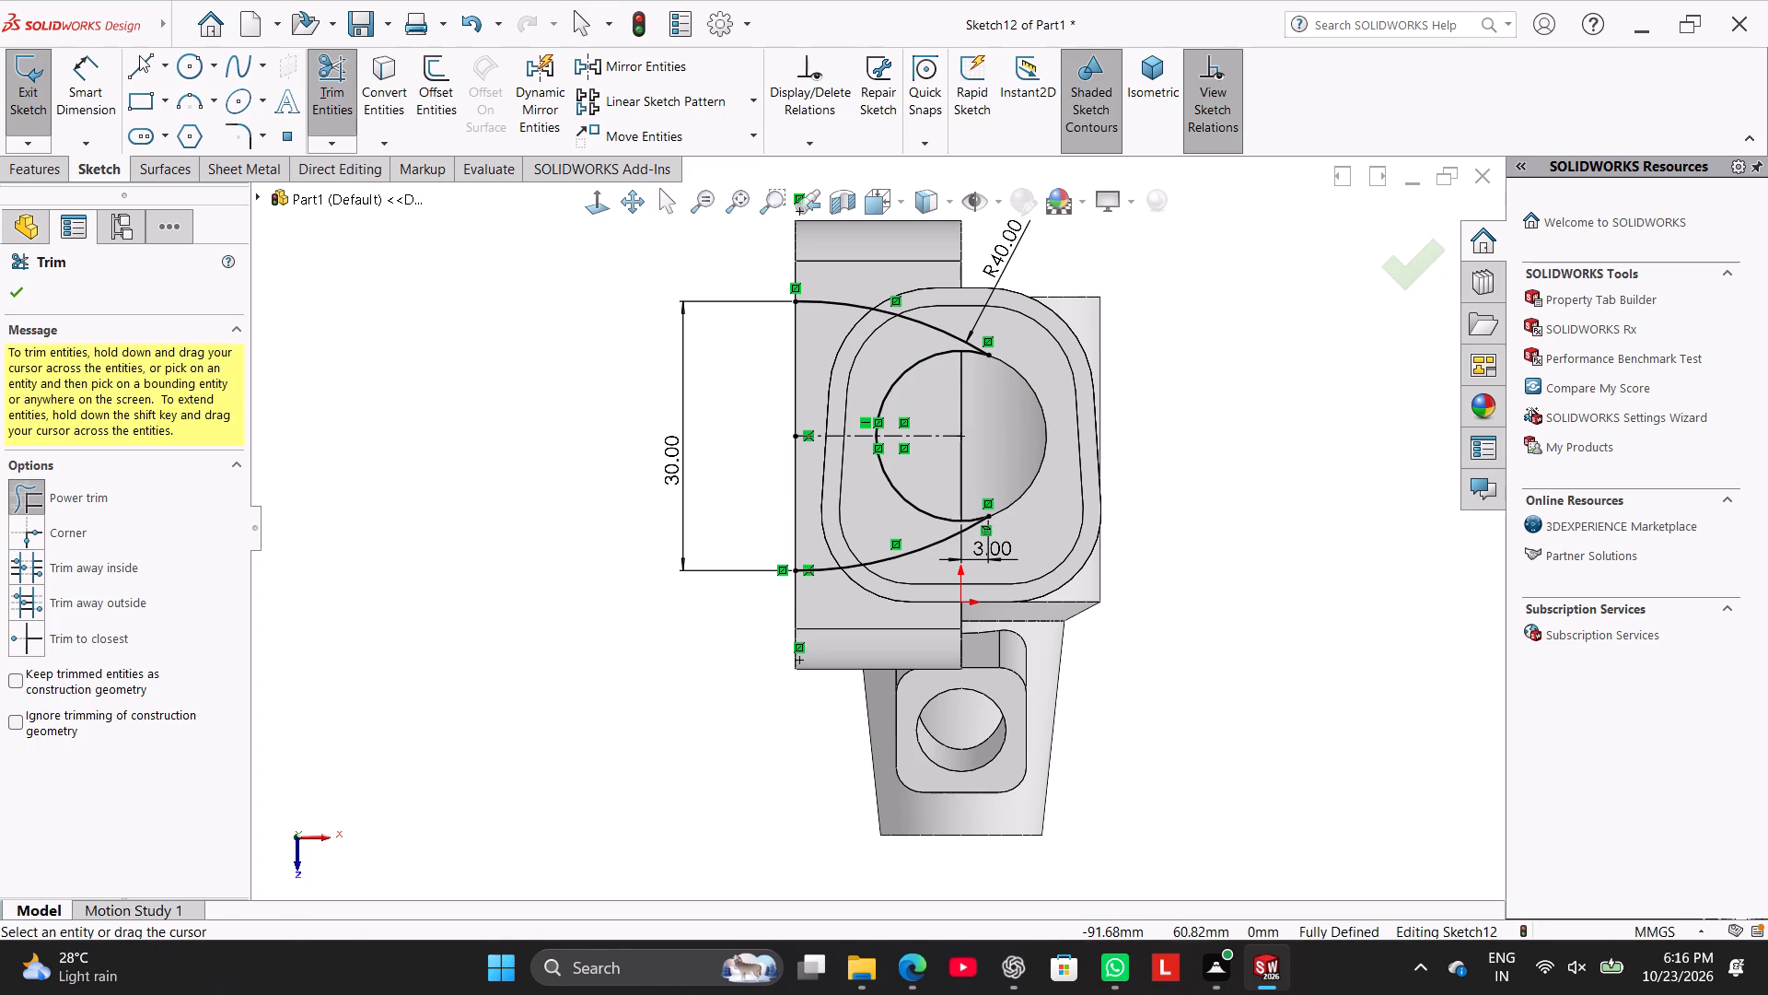
Draw a 30 mm vertical line along the block's outer edge joining the two arcs' endpoints to close the profile.
drag(139, 55, 144, 64)
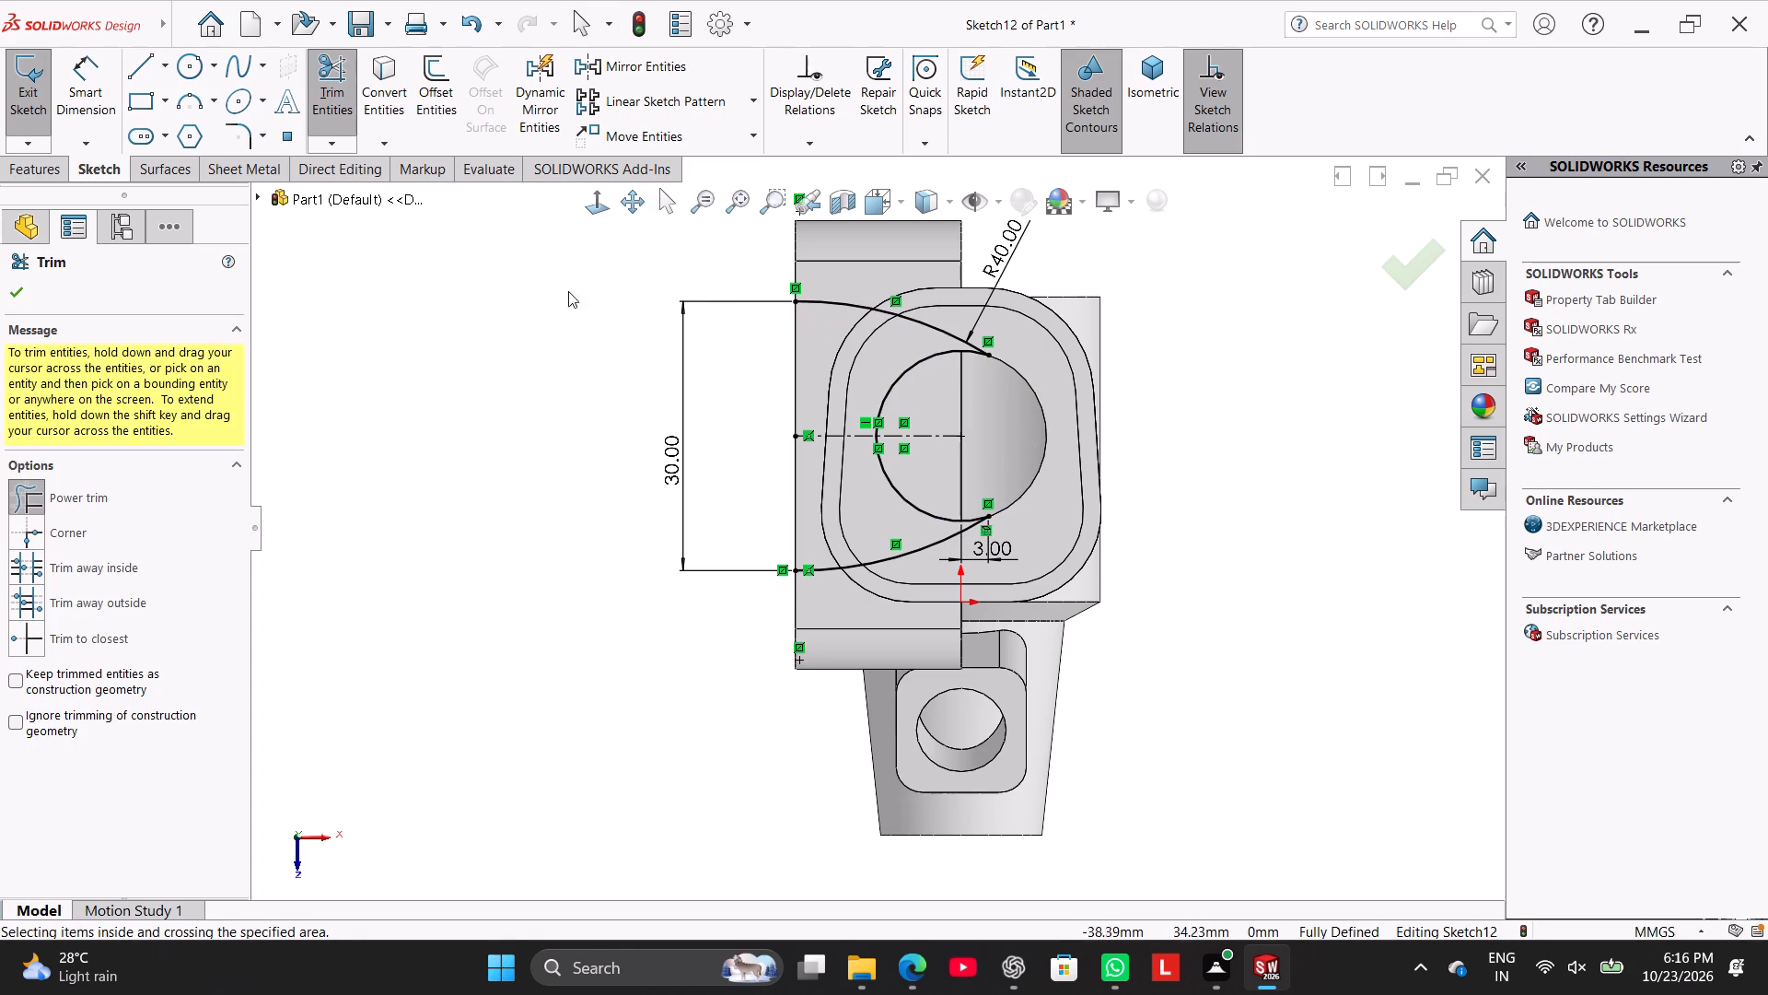
click(146, 66)
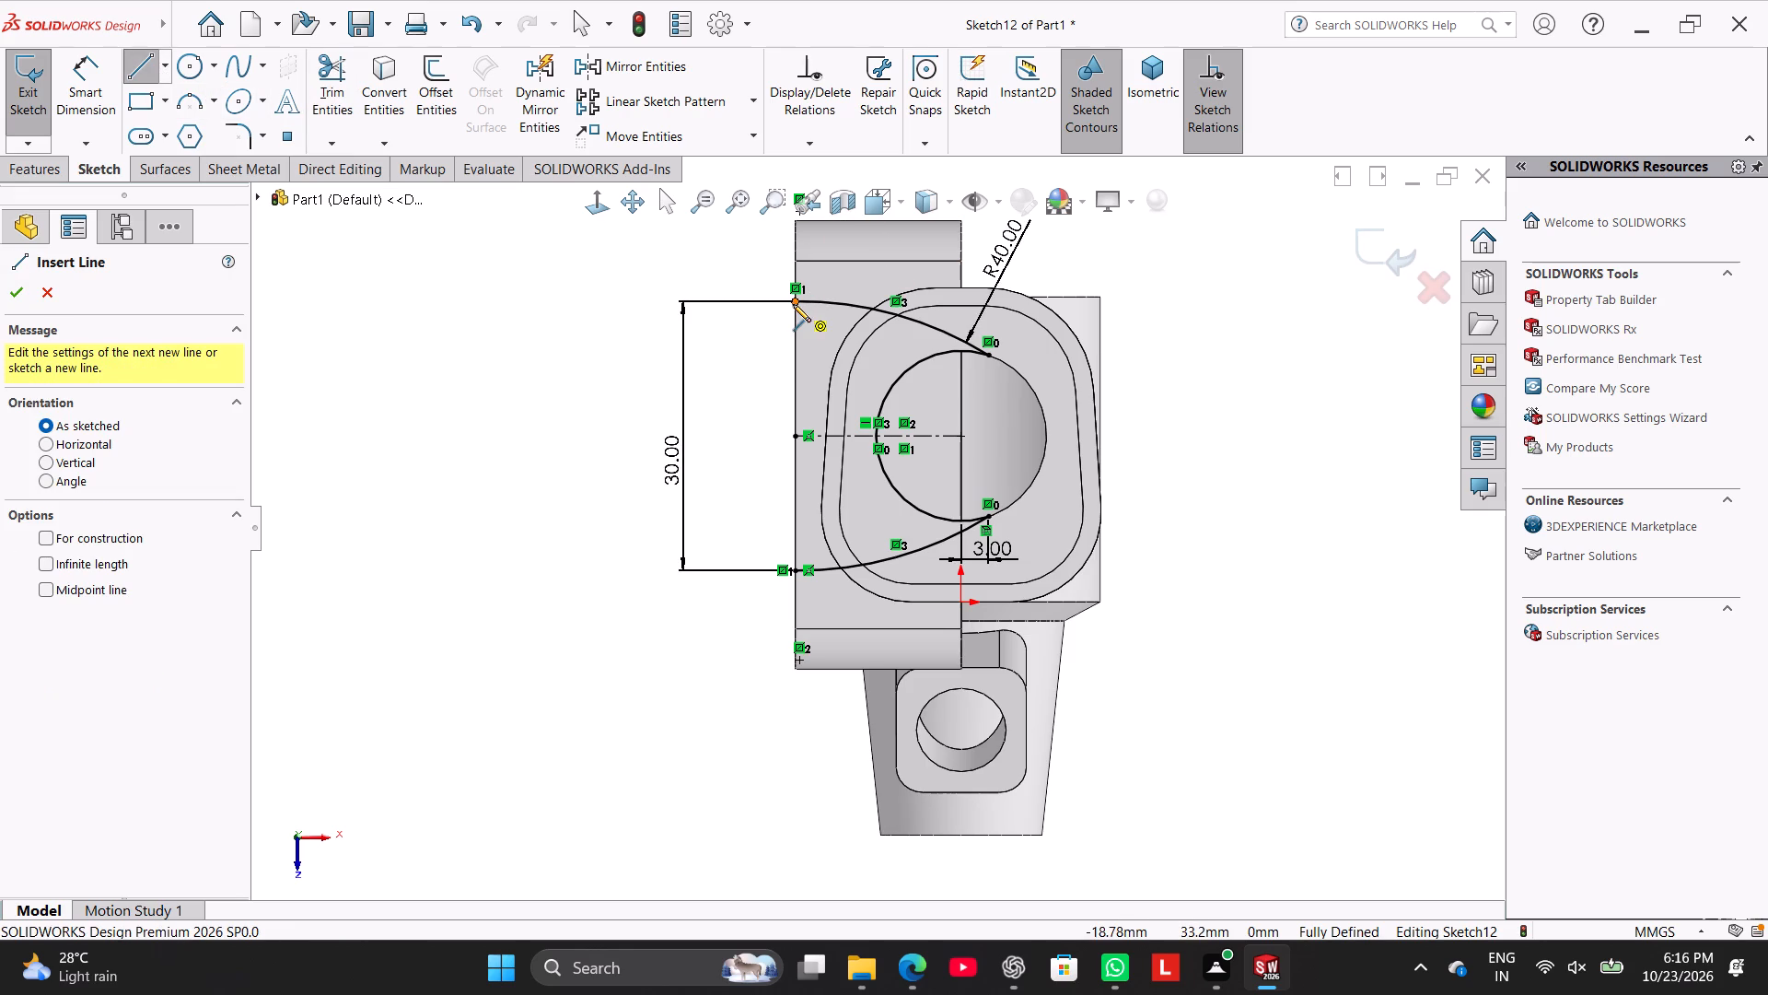
click(793, 304)
click(798, 571)
right_drag(548, 479, 566, 483)
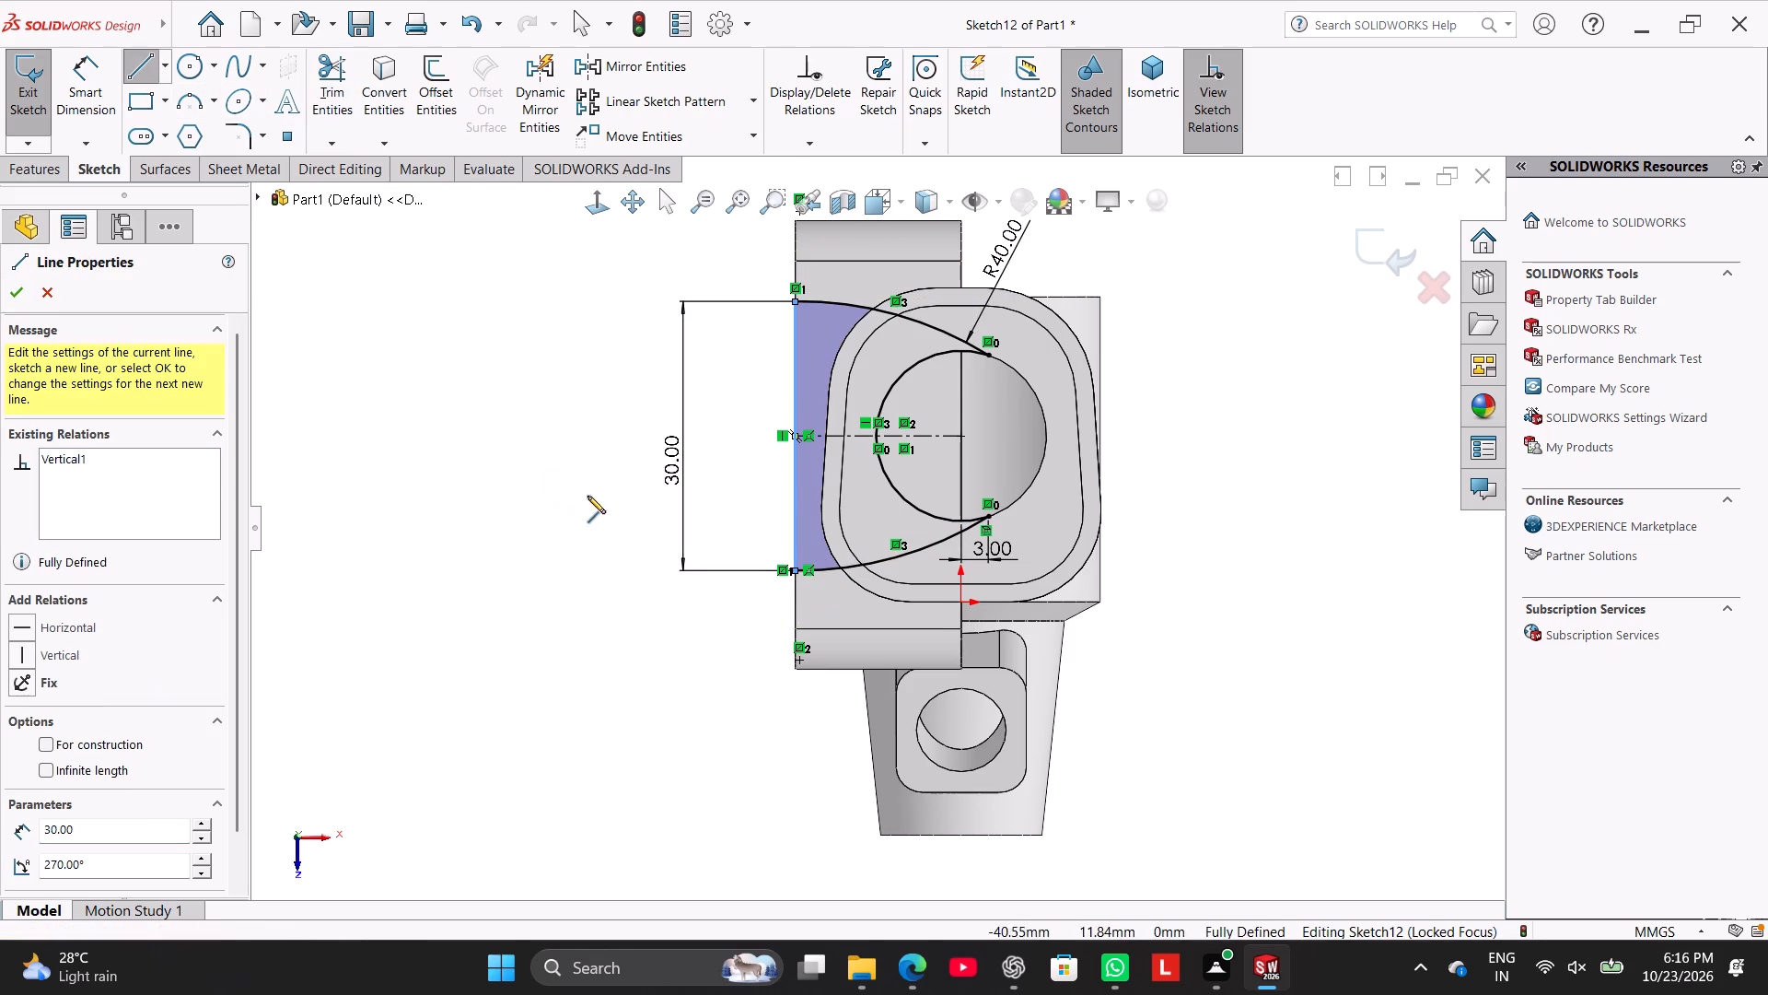
right_click(533, 471)
click(589, 490)
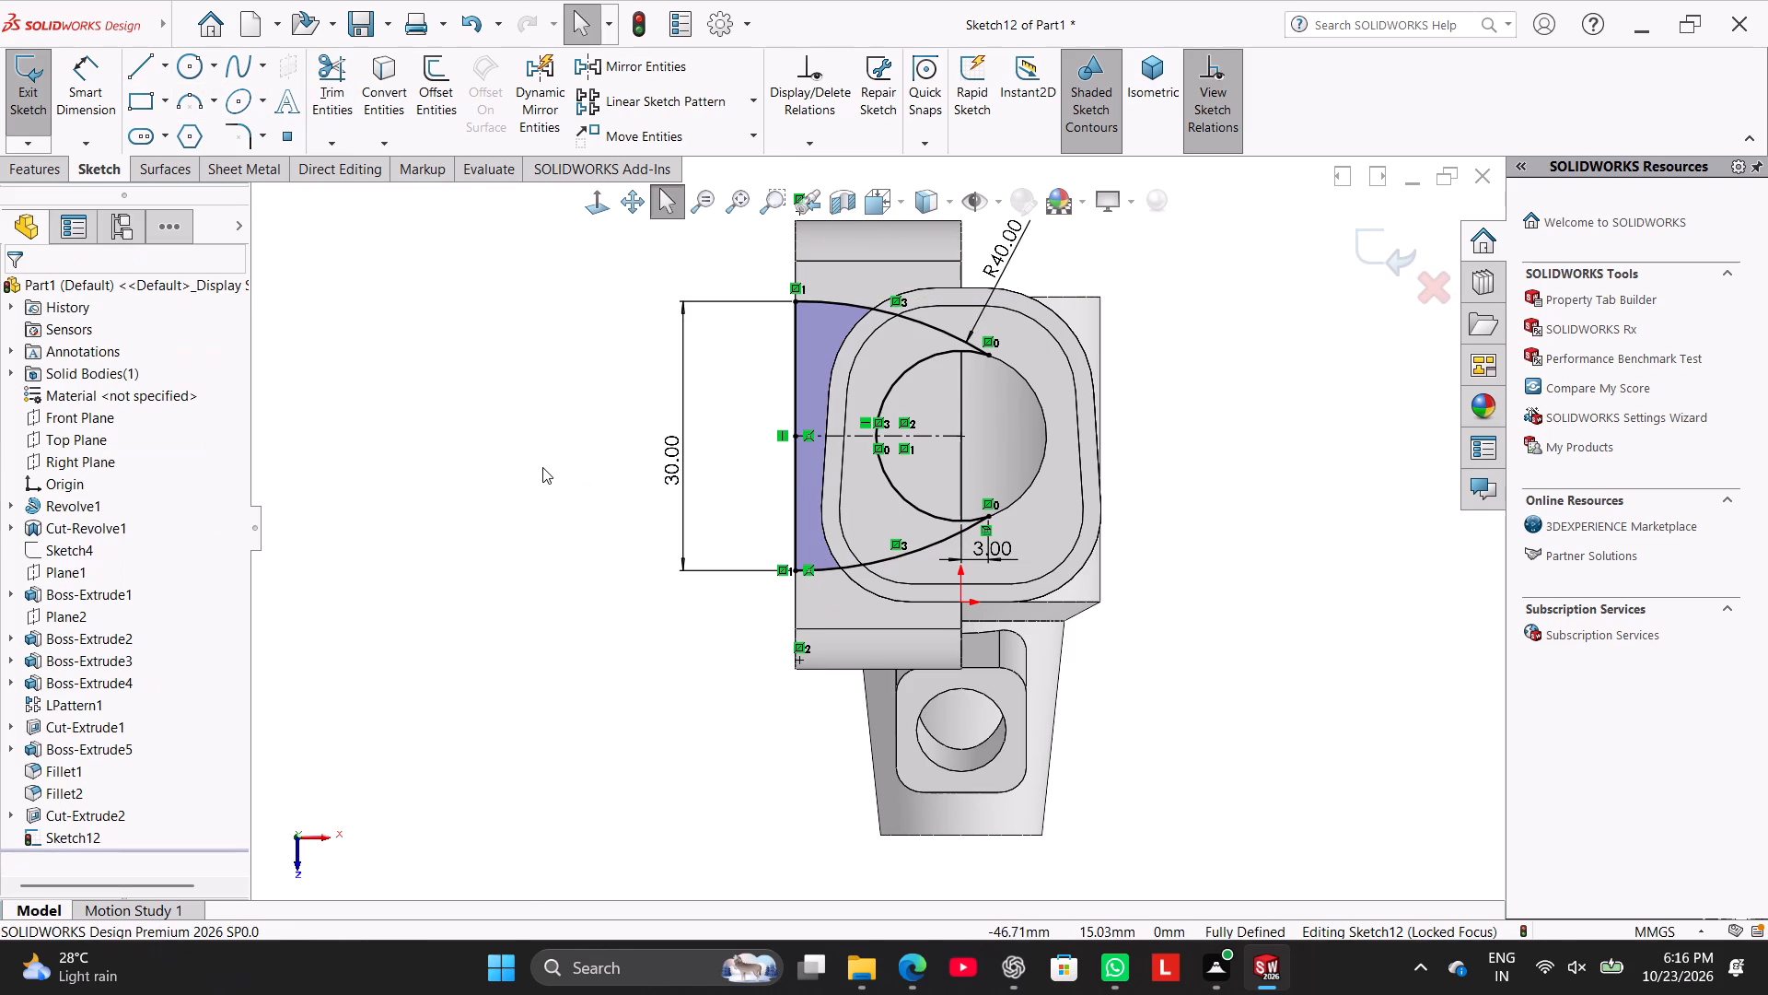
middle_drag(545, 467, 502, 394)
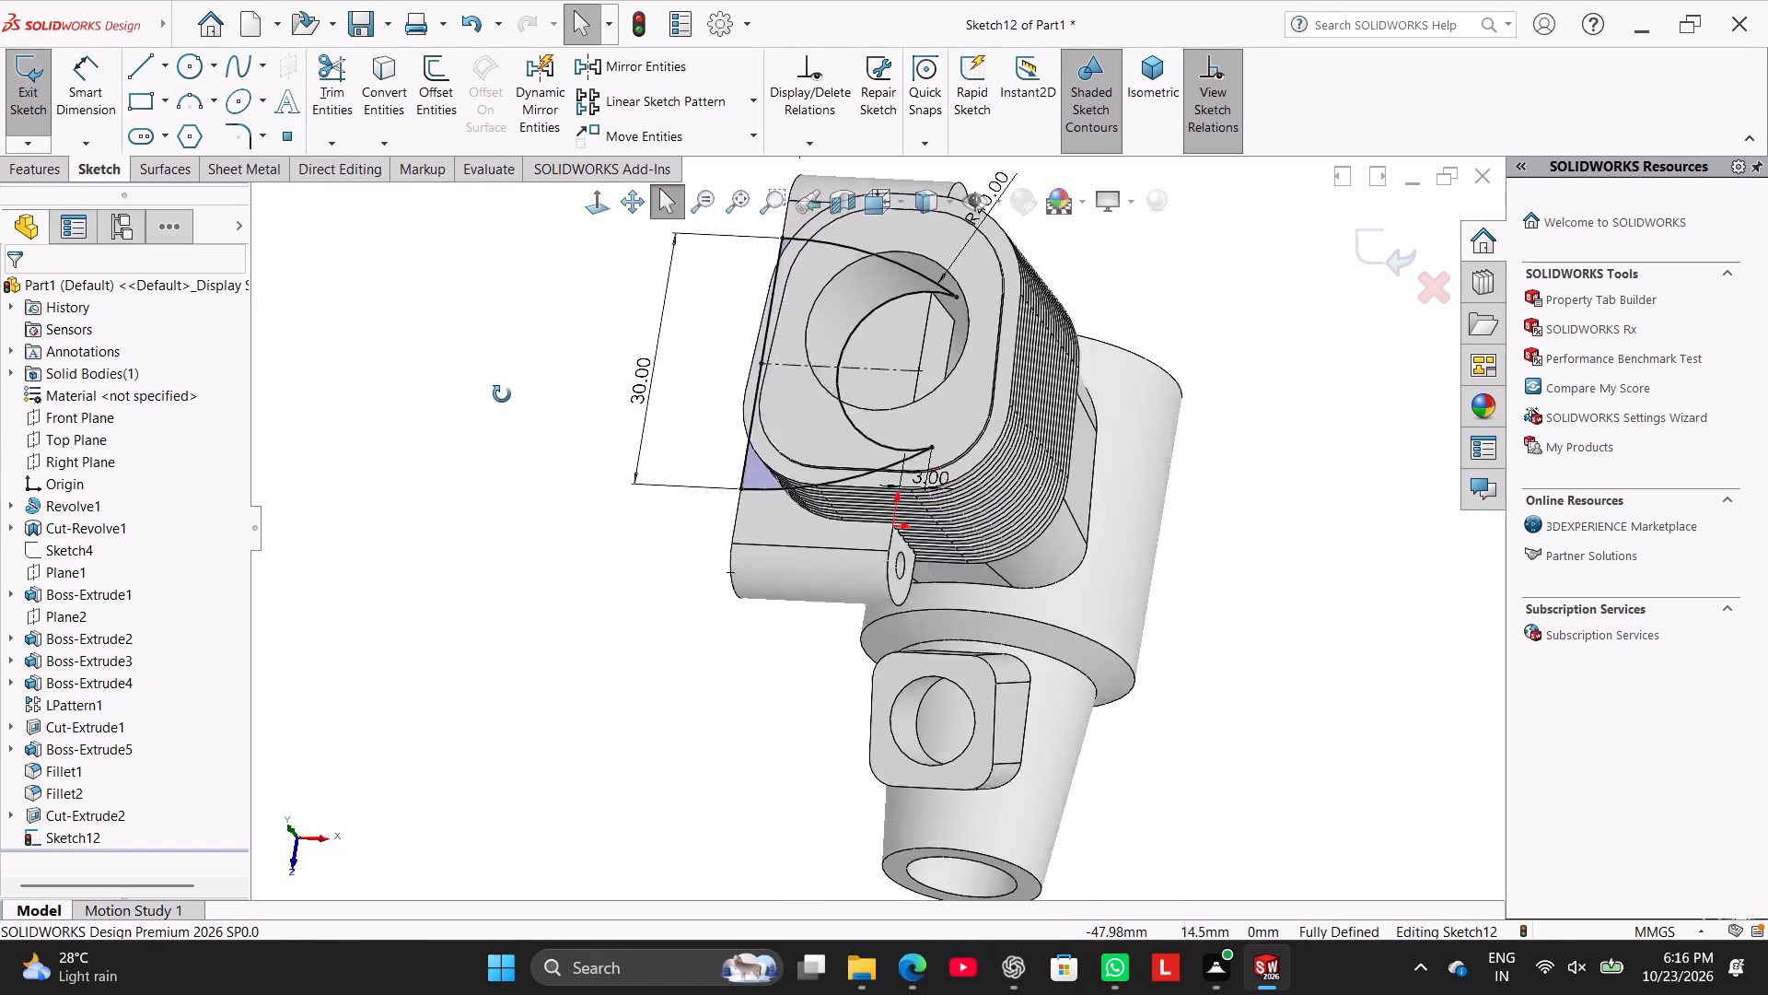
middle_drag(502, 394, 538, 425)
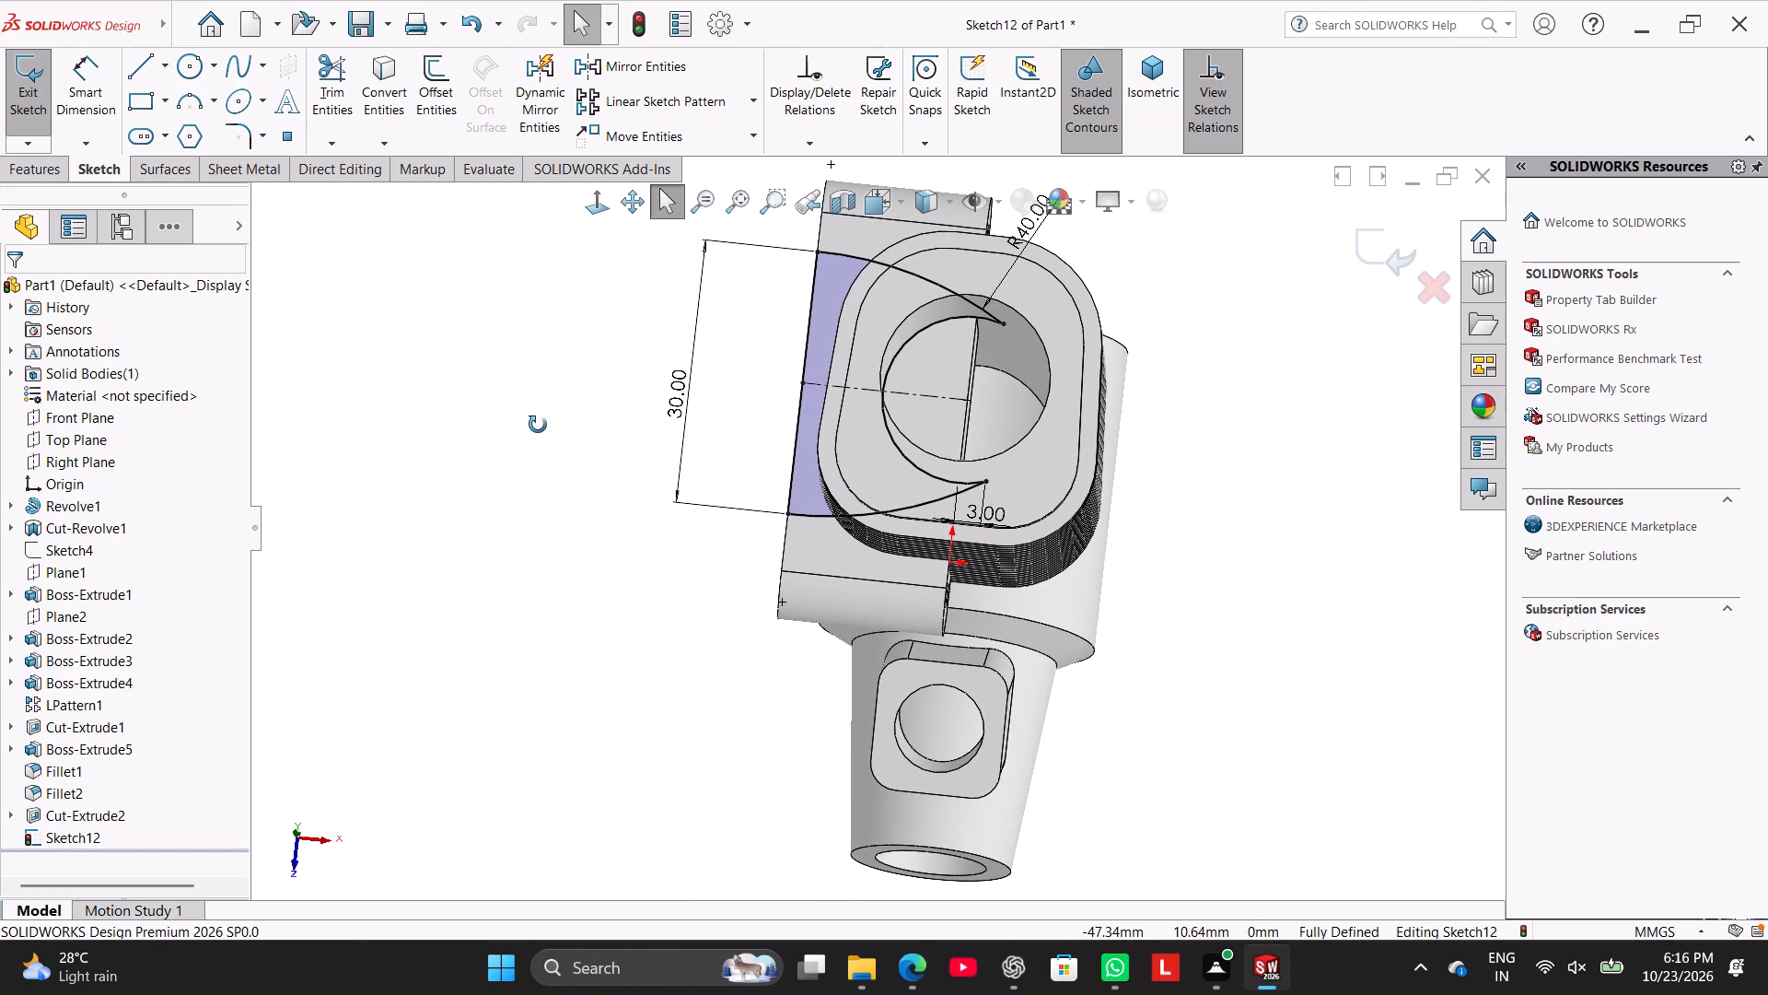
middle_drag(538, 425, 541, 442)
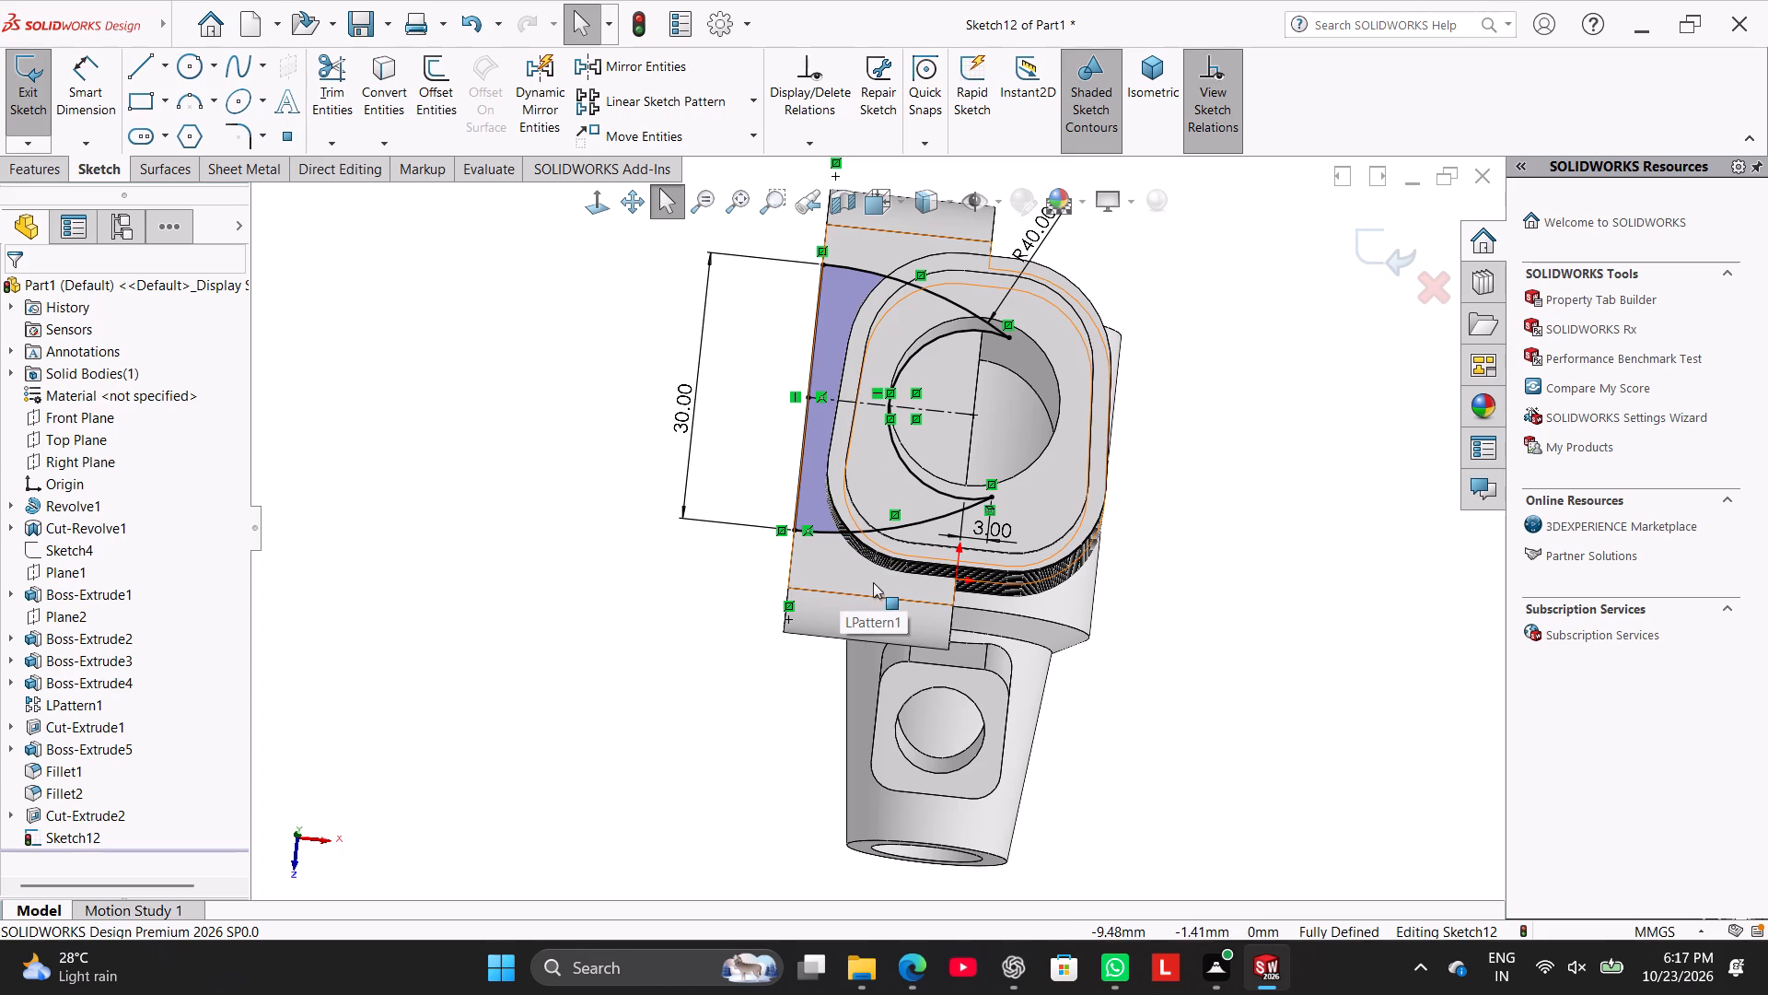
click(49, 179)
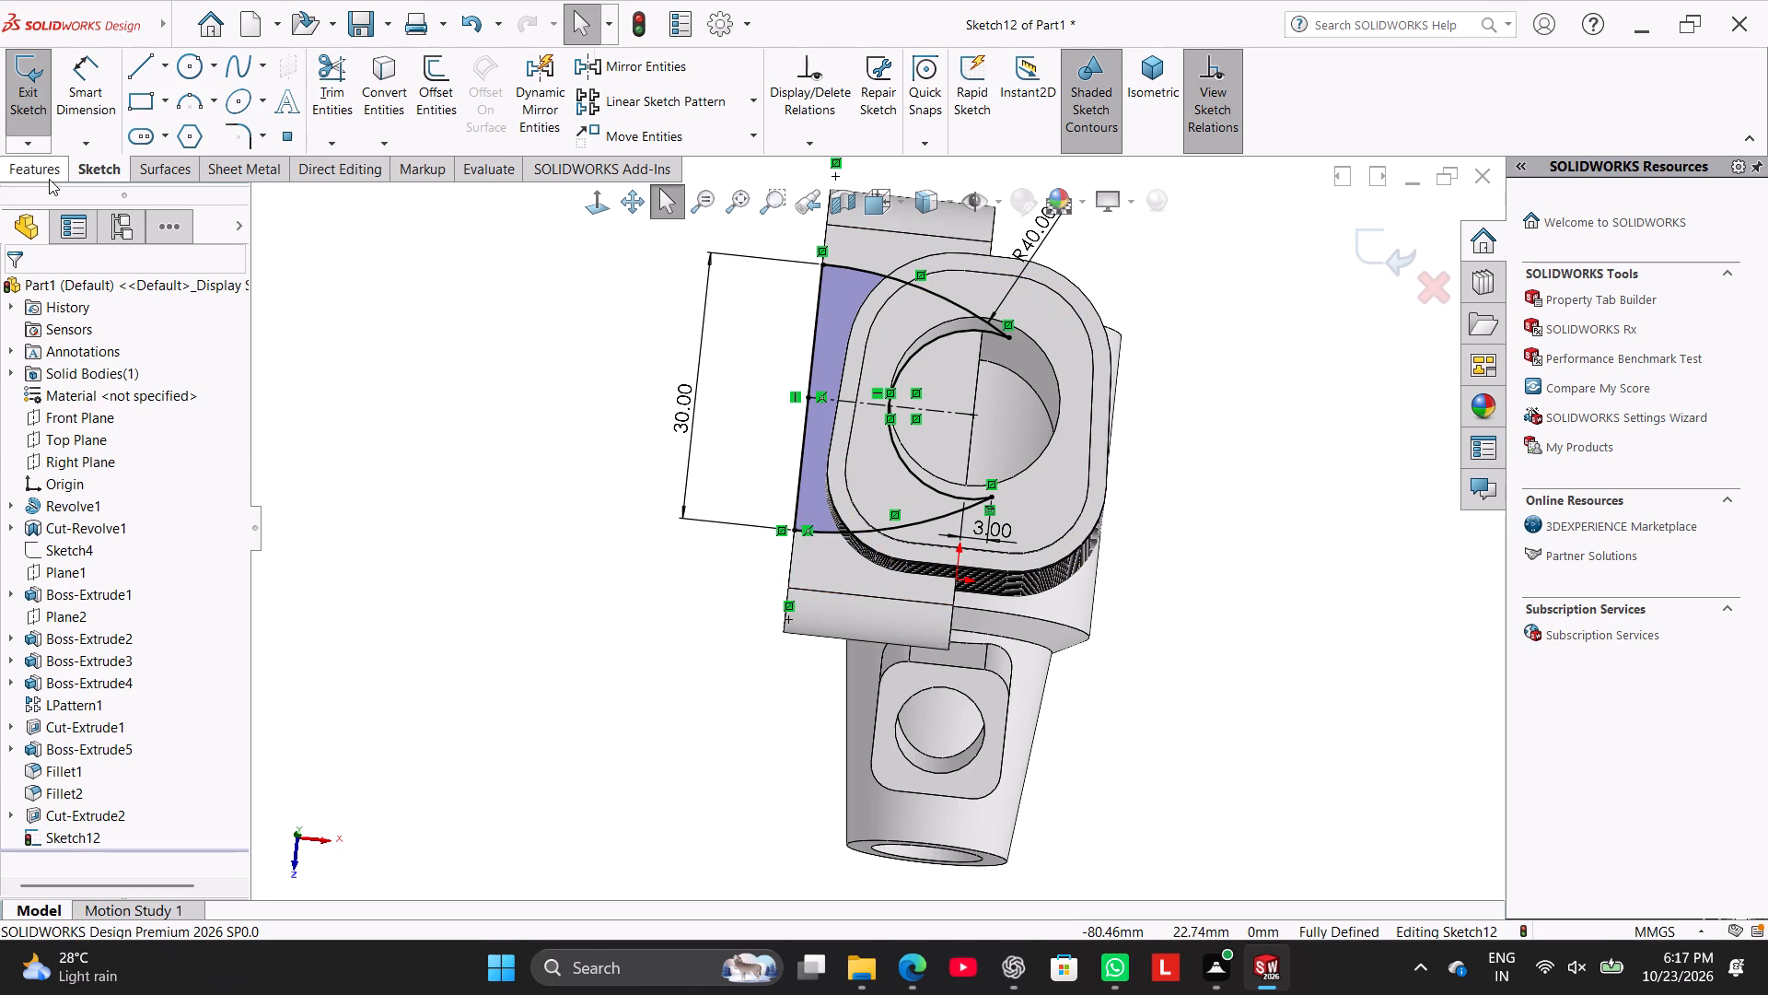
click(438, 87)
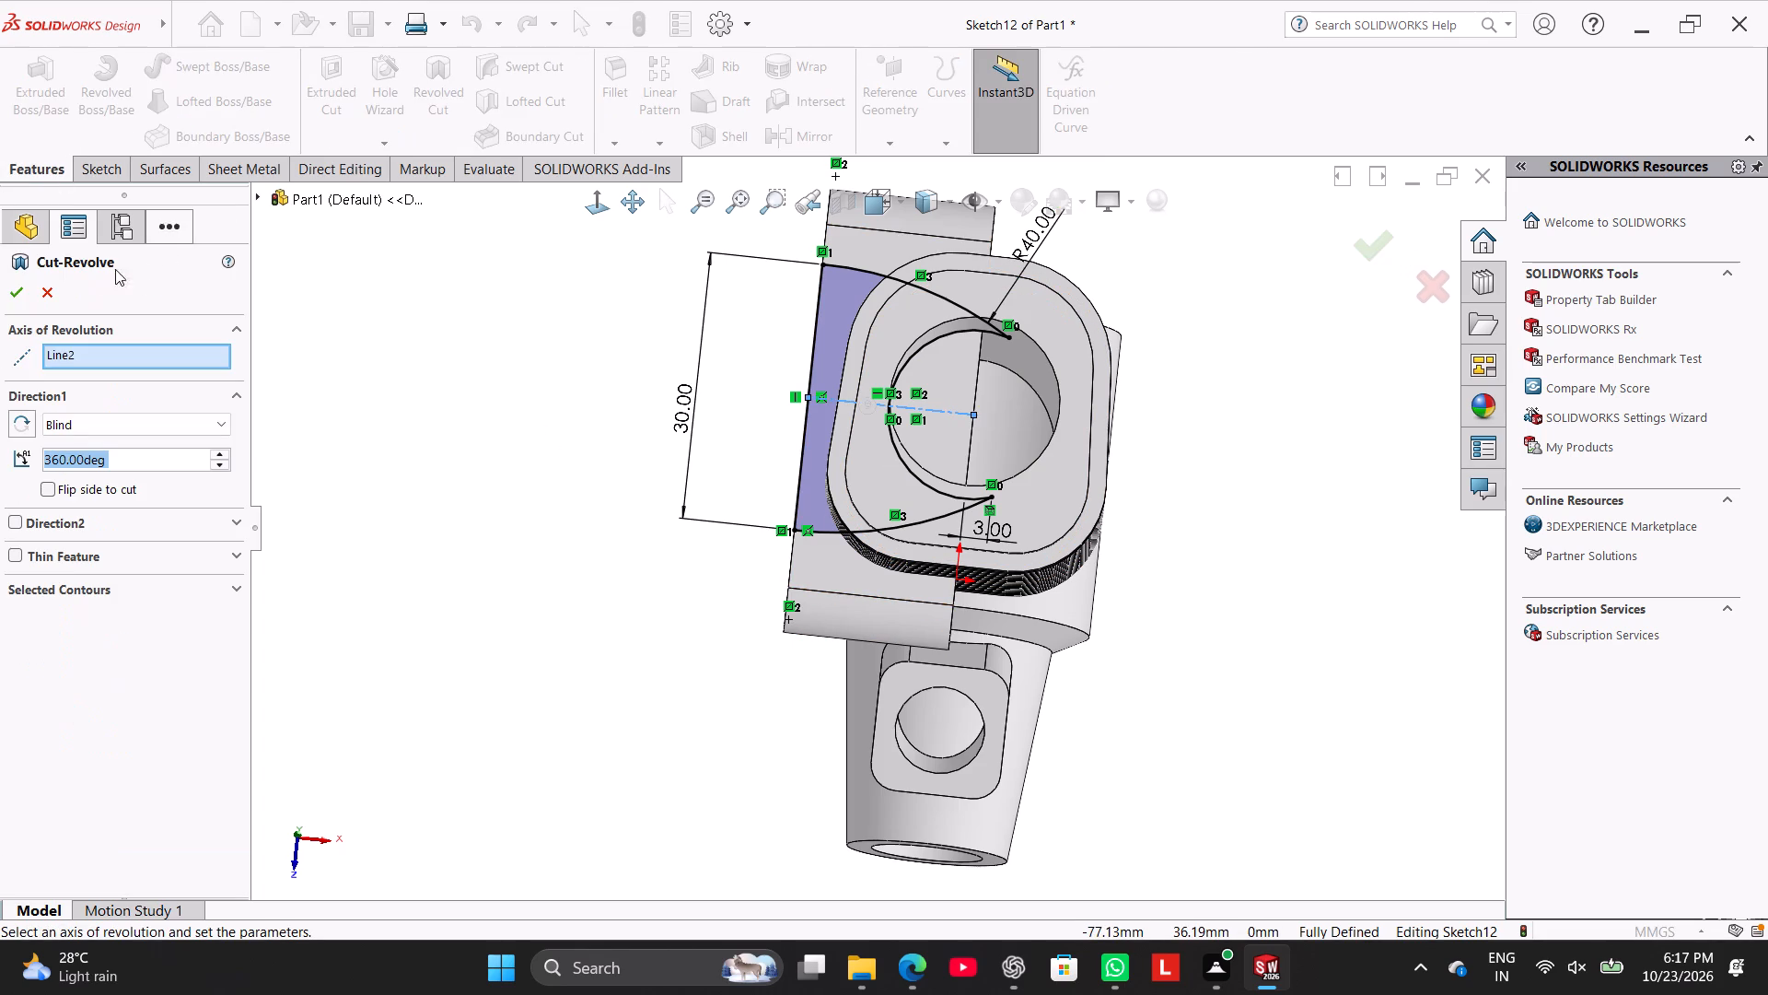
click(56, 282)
Extrude-cut the closed profile from a reversed 4.5 mm offset, using Mid Plane with a 6 mm depth, to slot the side flange.
click(345, 81)
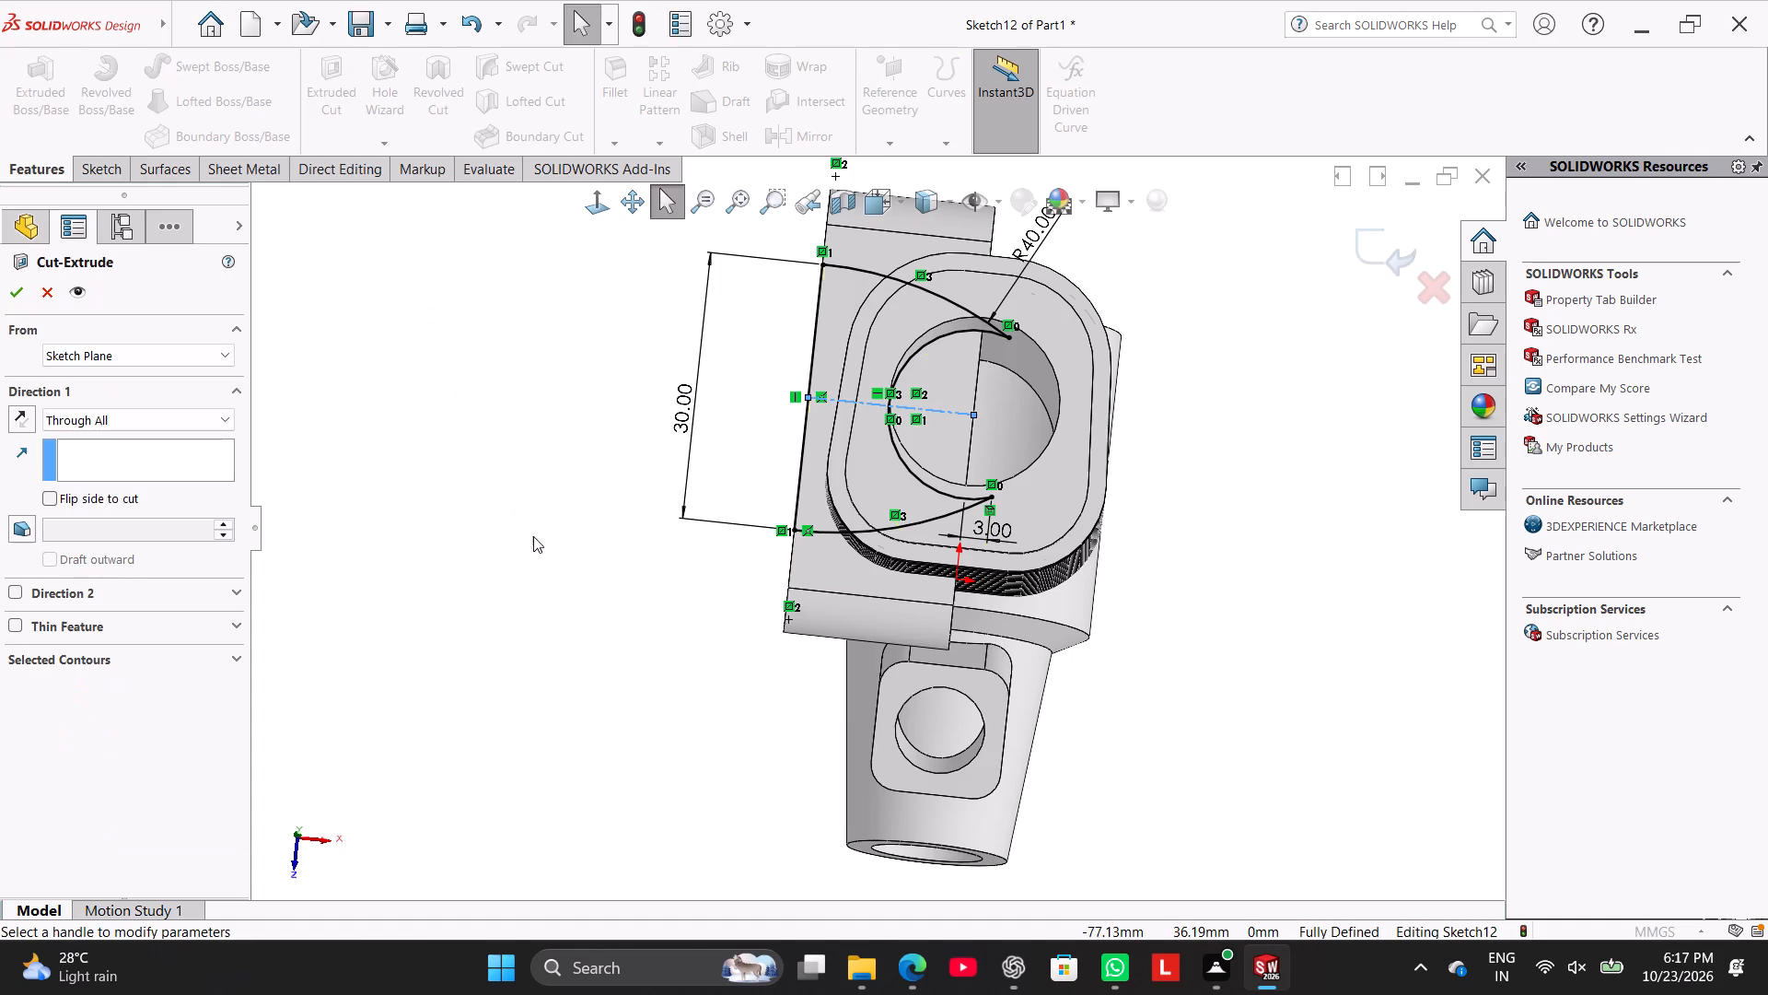
middle_drag(585, 541, 673, 448)
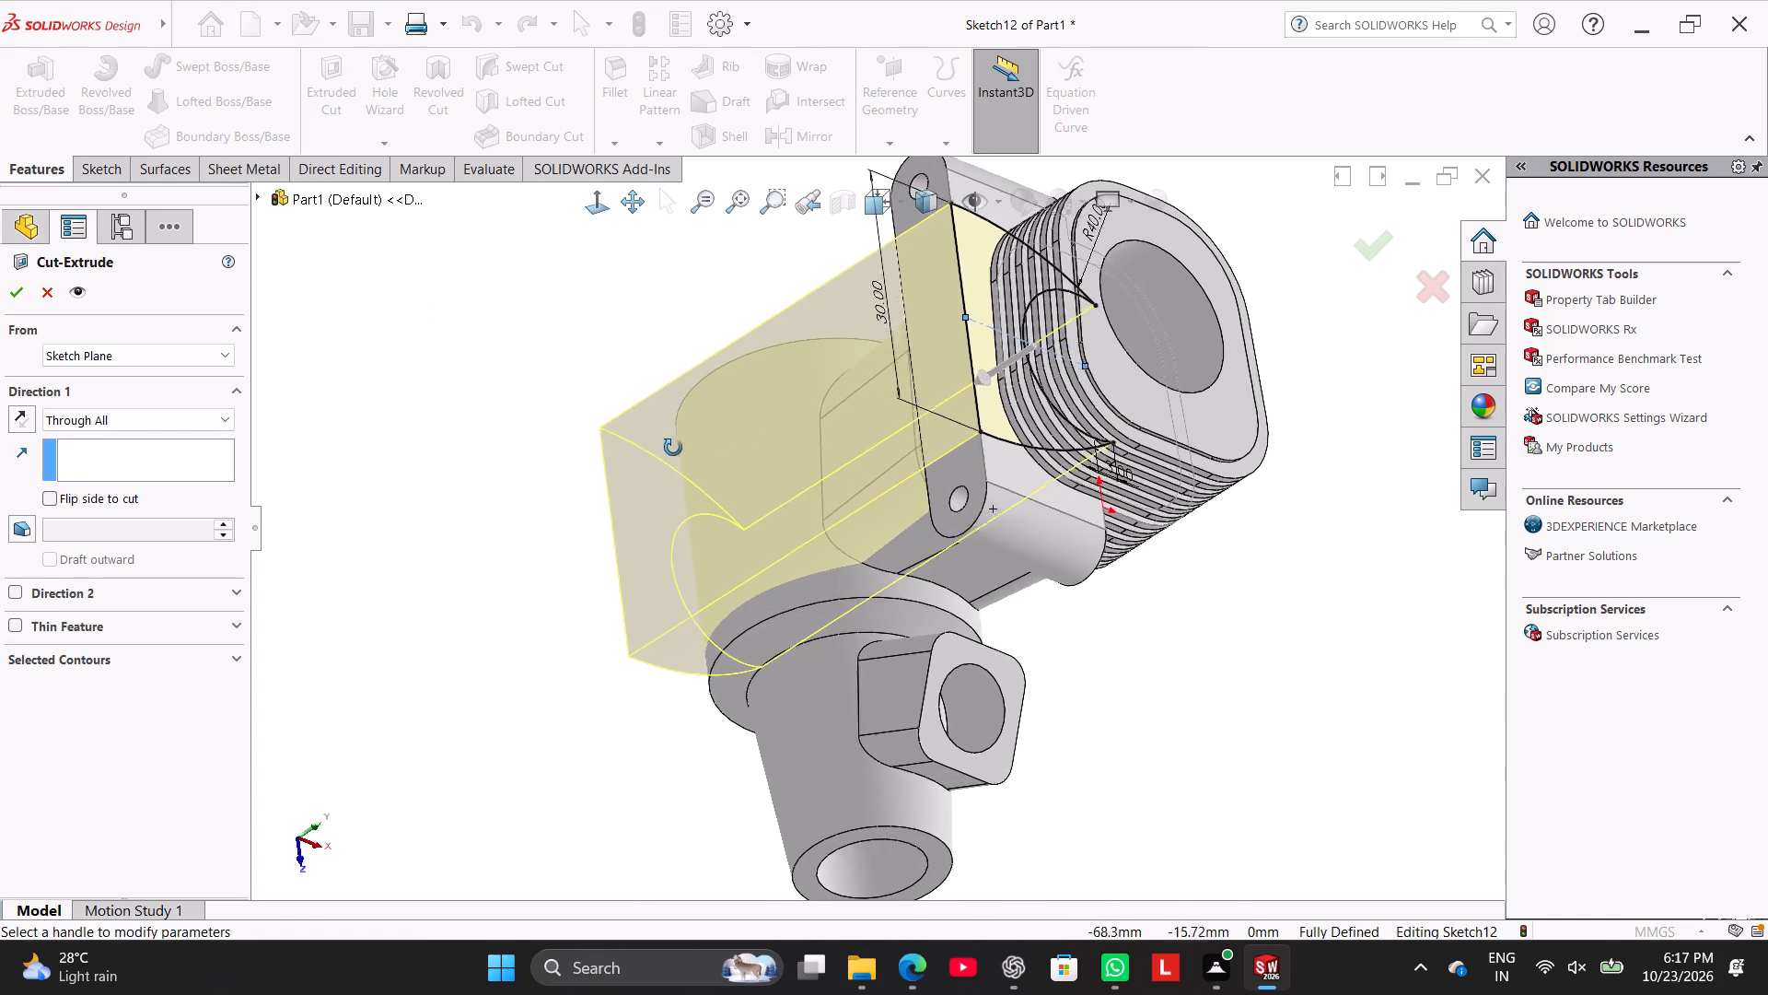
middle_drag(673, 448, 681, 448)
click(167, 360)
click(168, 420)
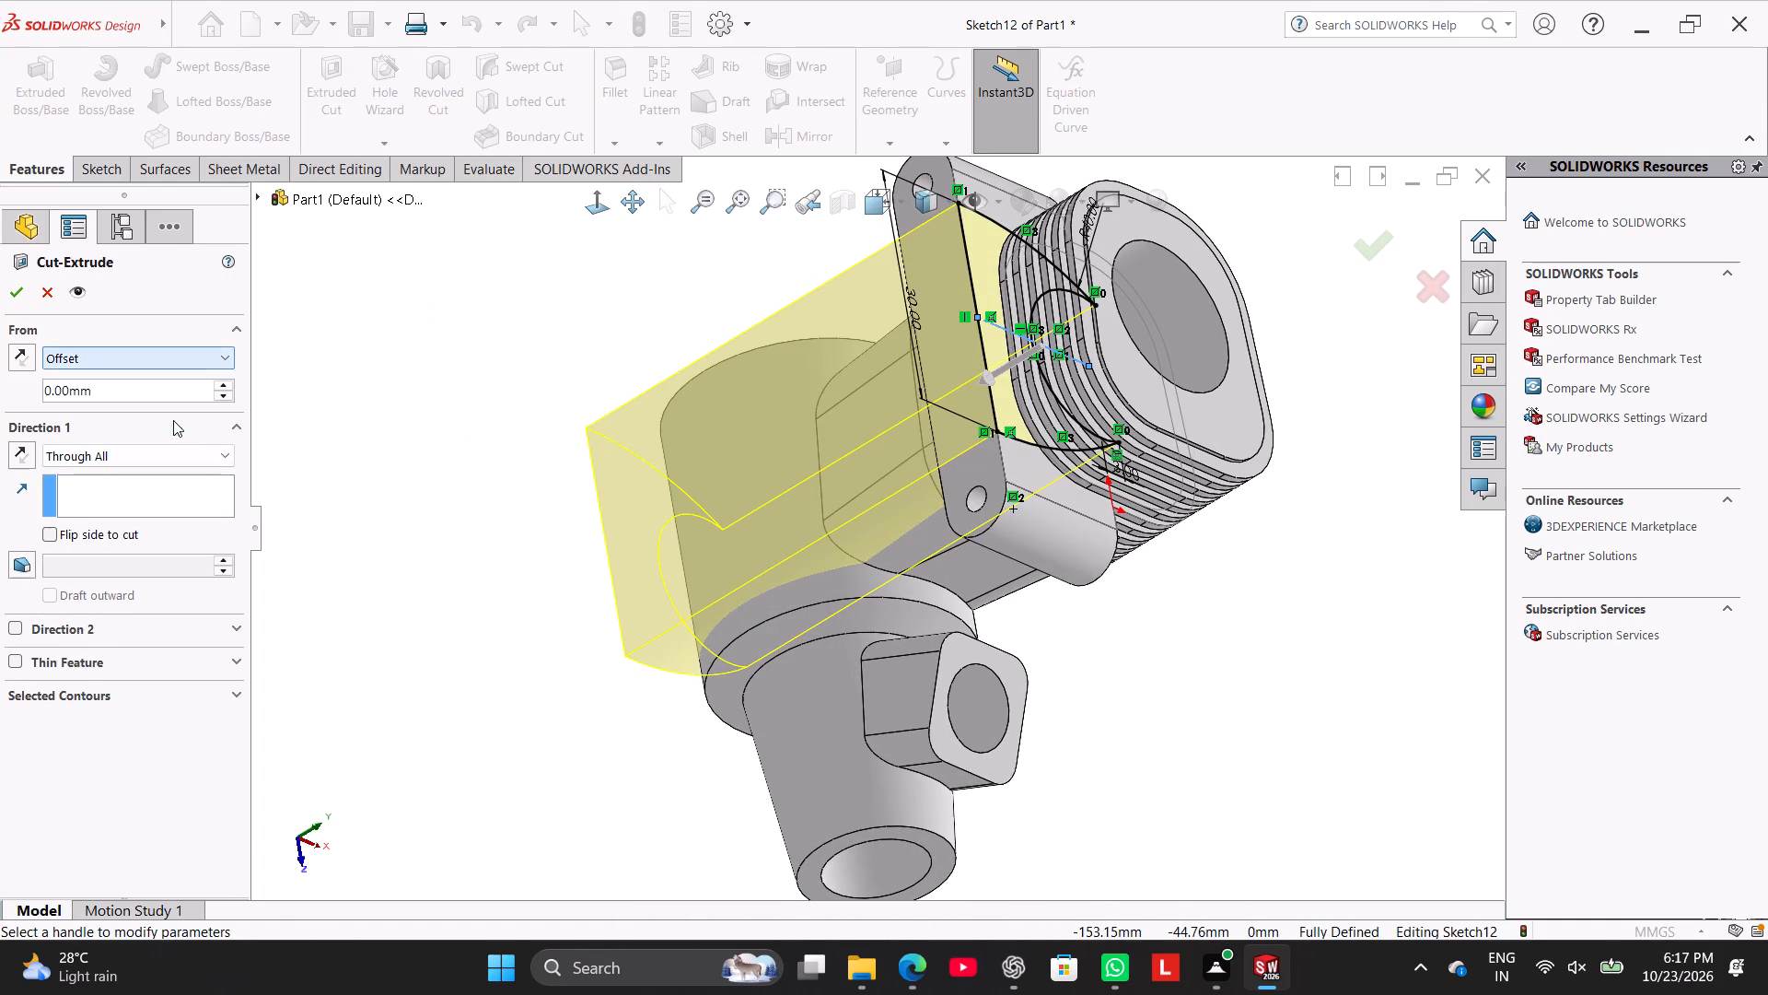
double_click(172, 400)
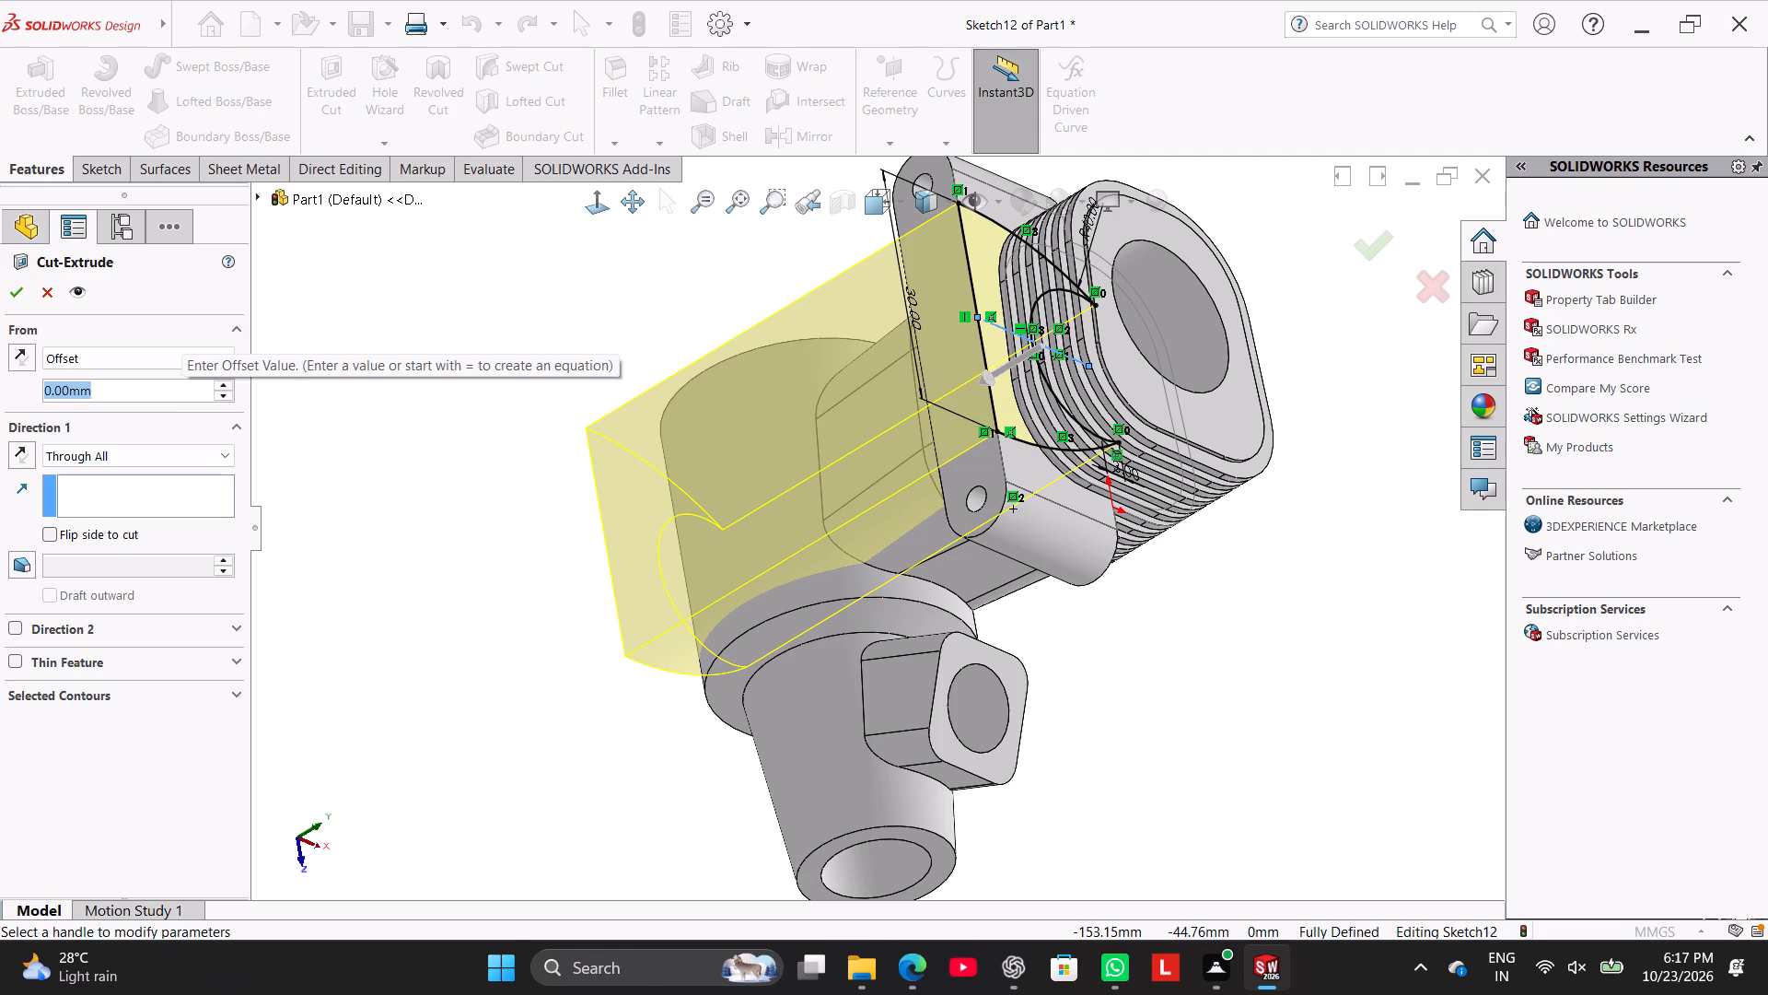
text(9/2)
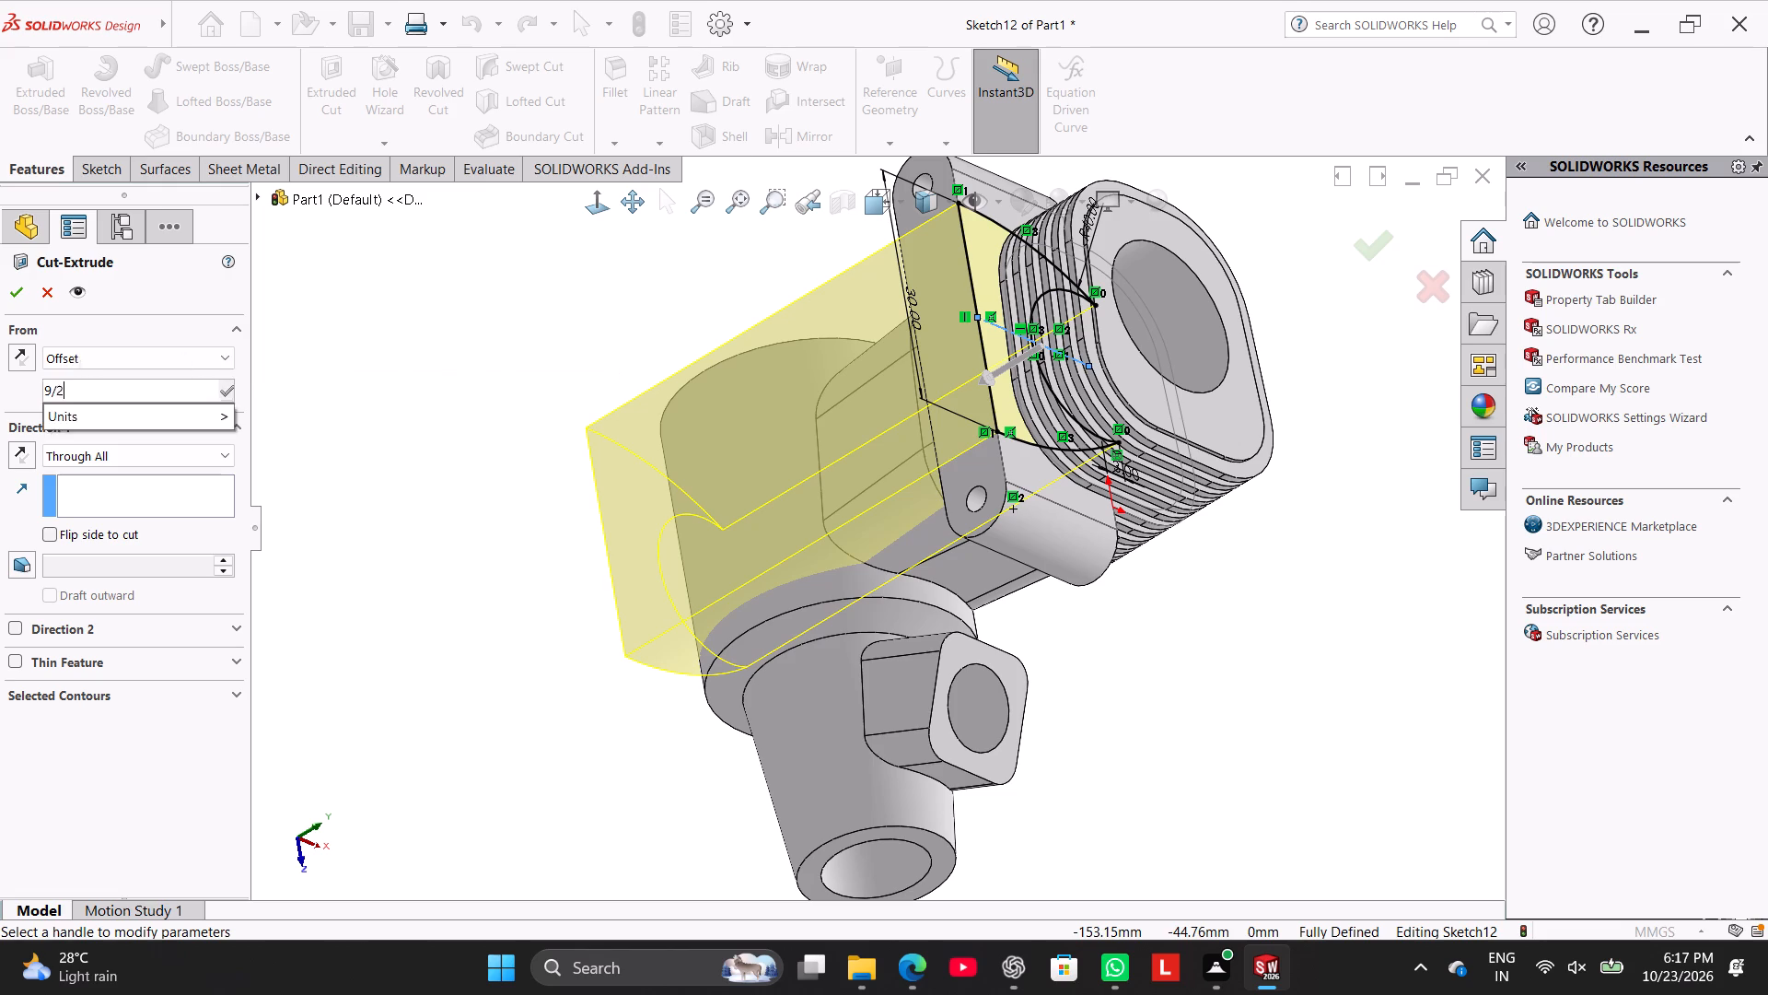
key(Return)
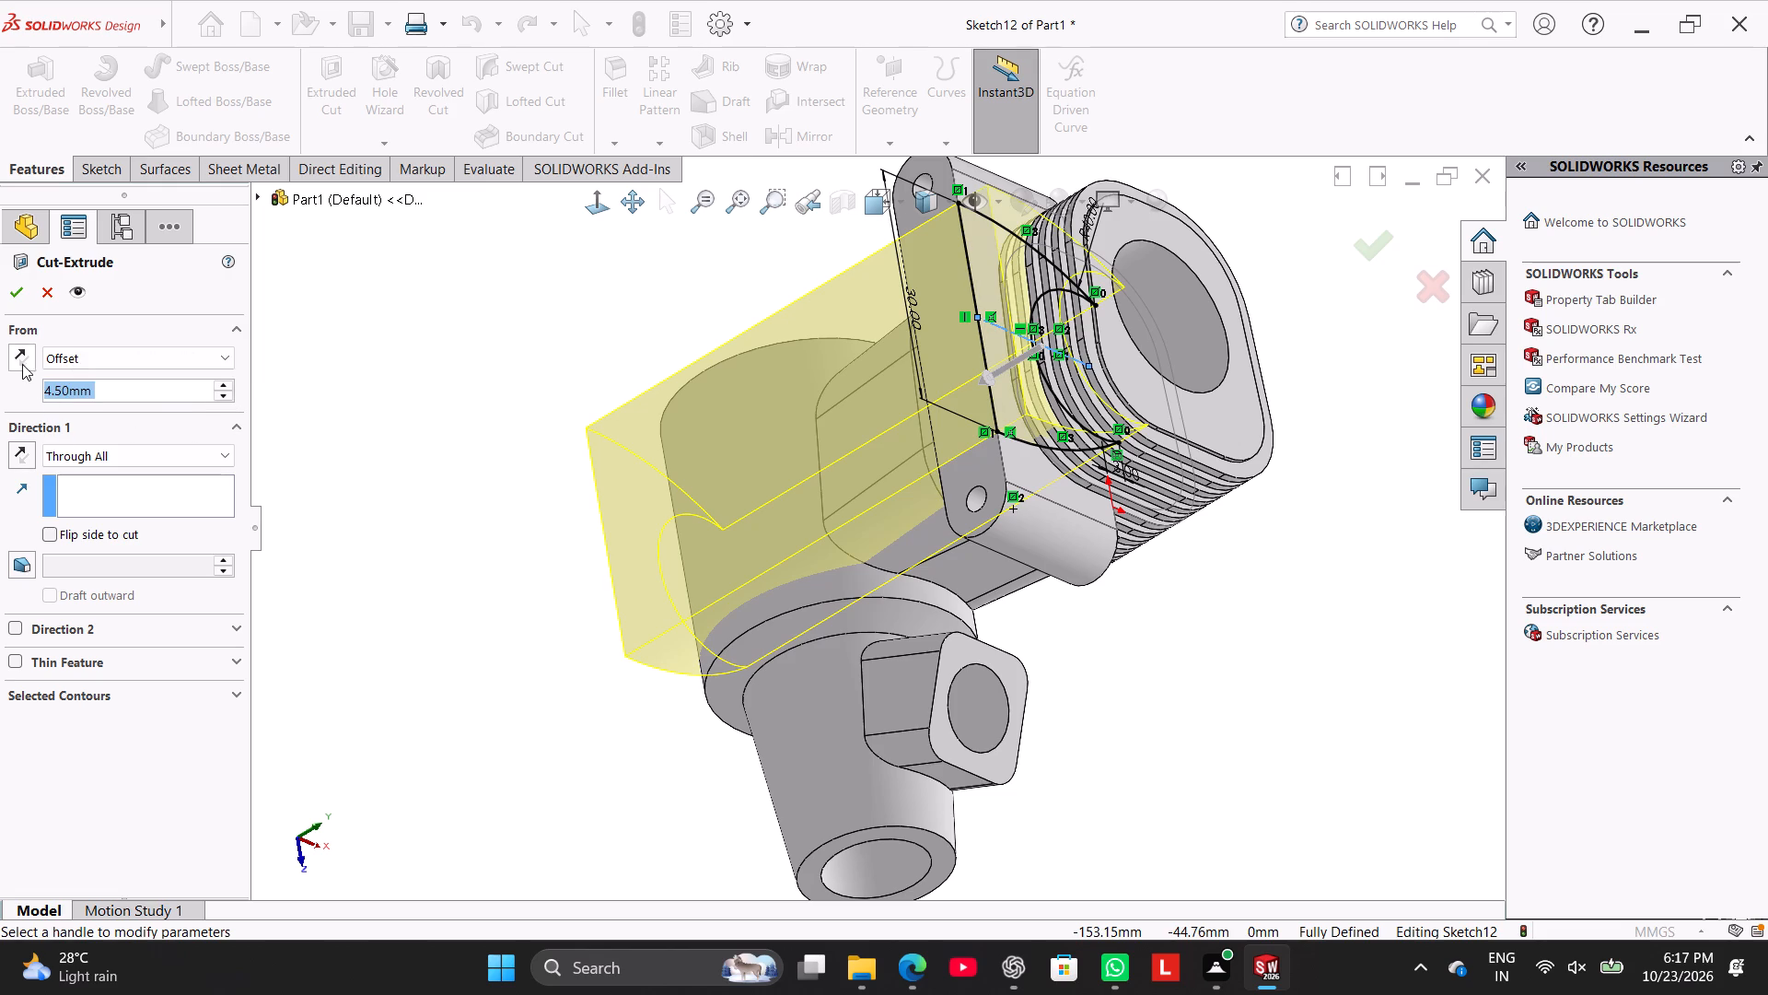
click(16, 360)
click(138, 451)
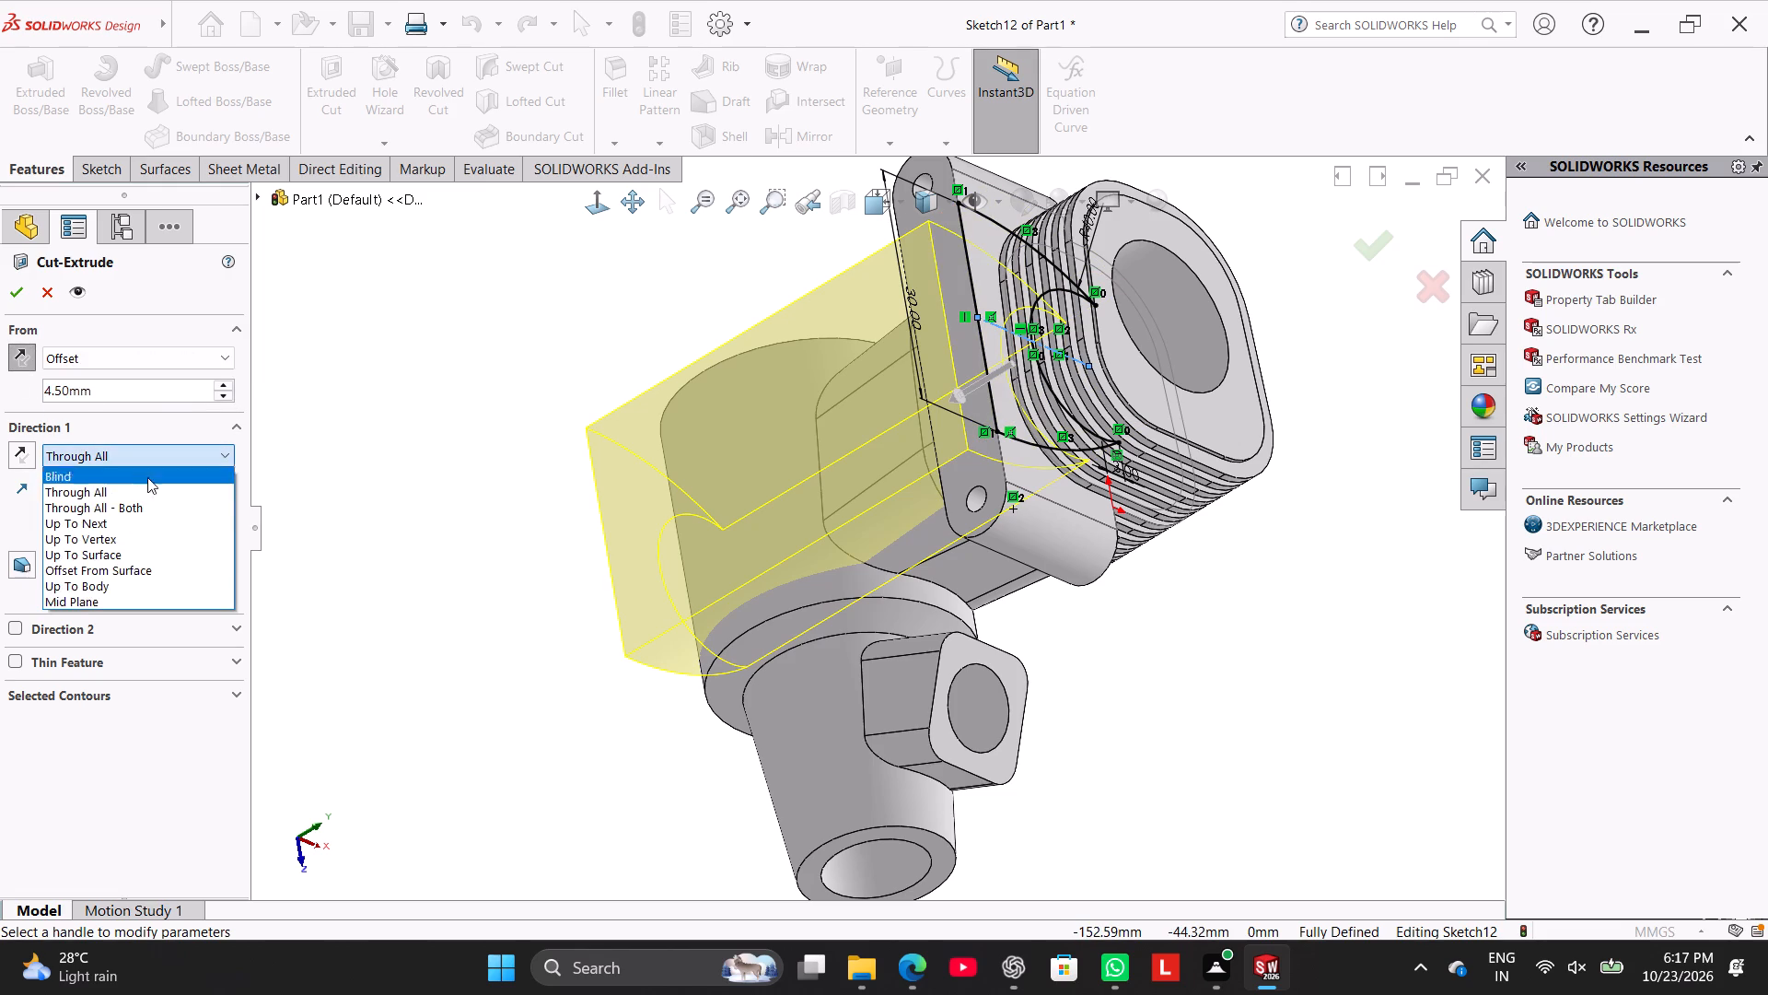
click(162, 604)
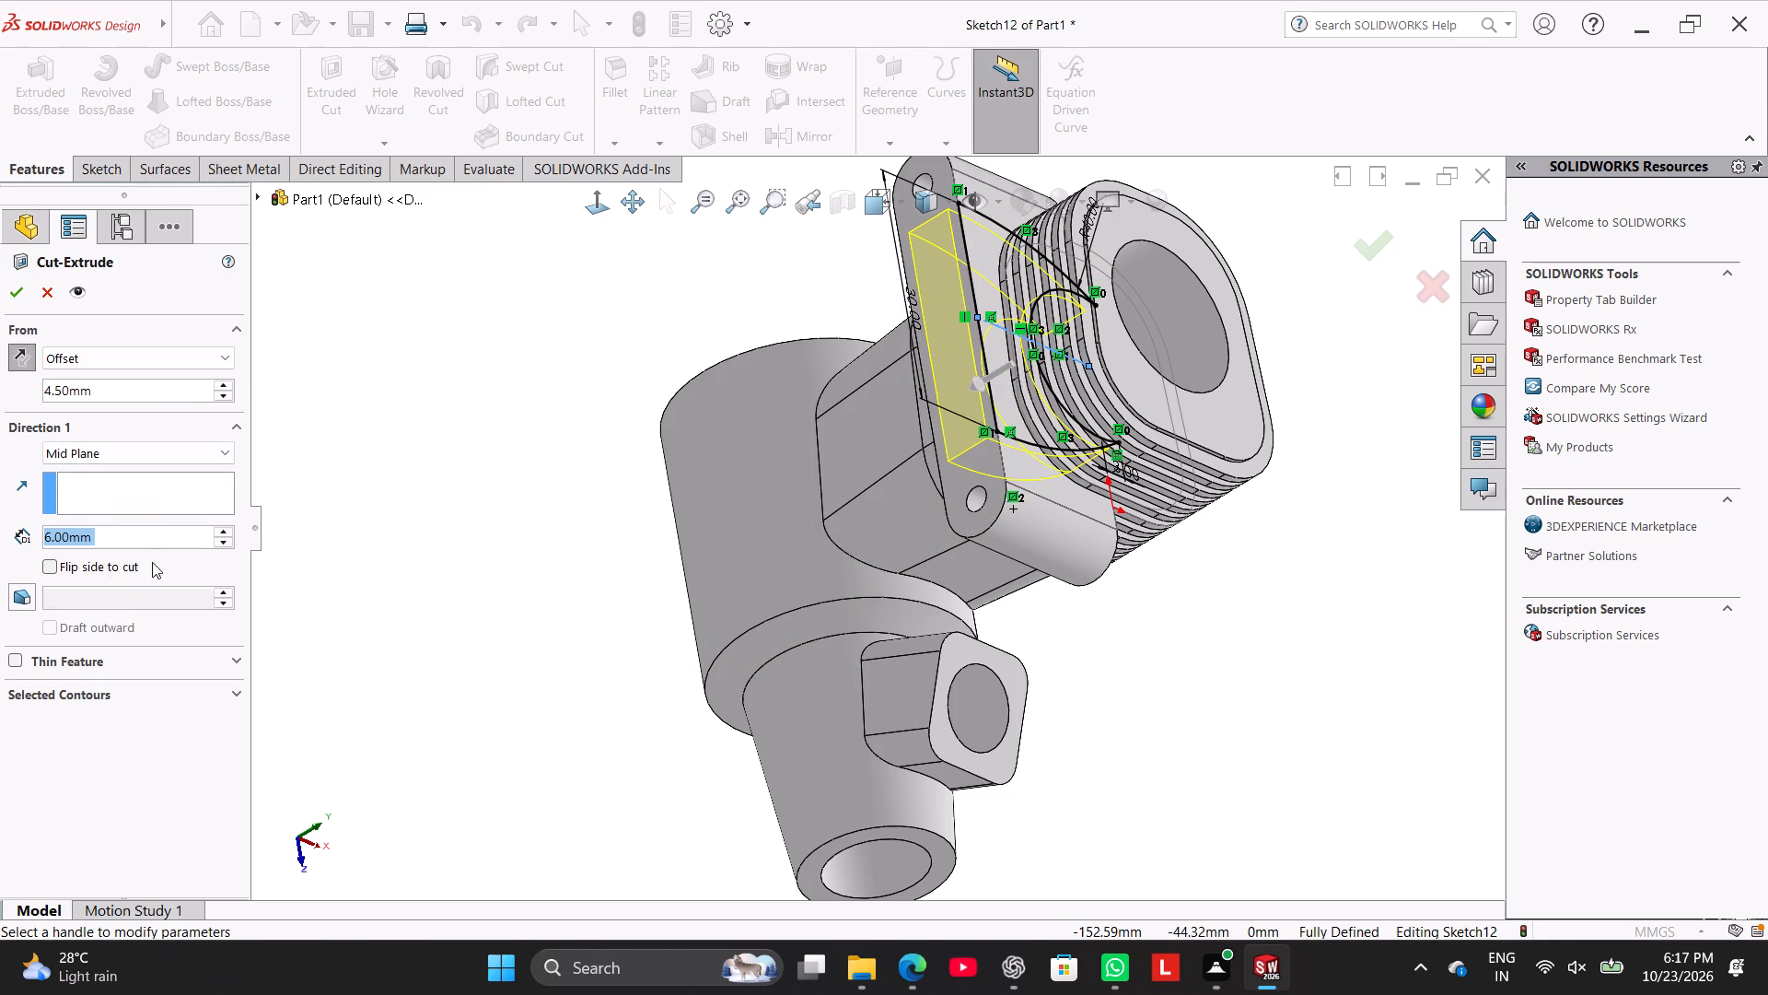
middle_drag(410, 479, 434, 539)
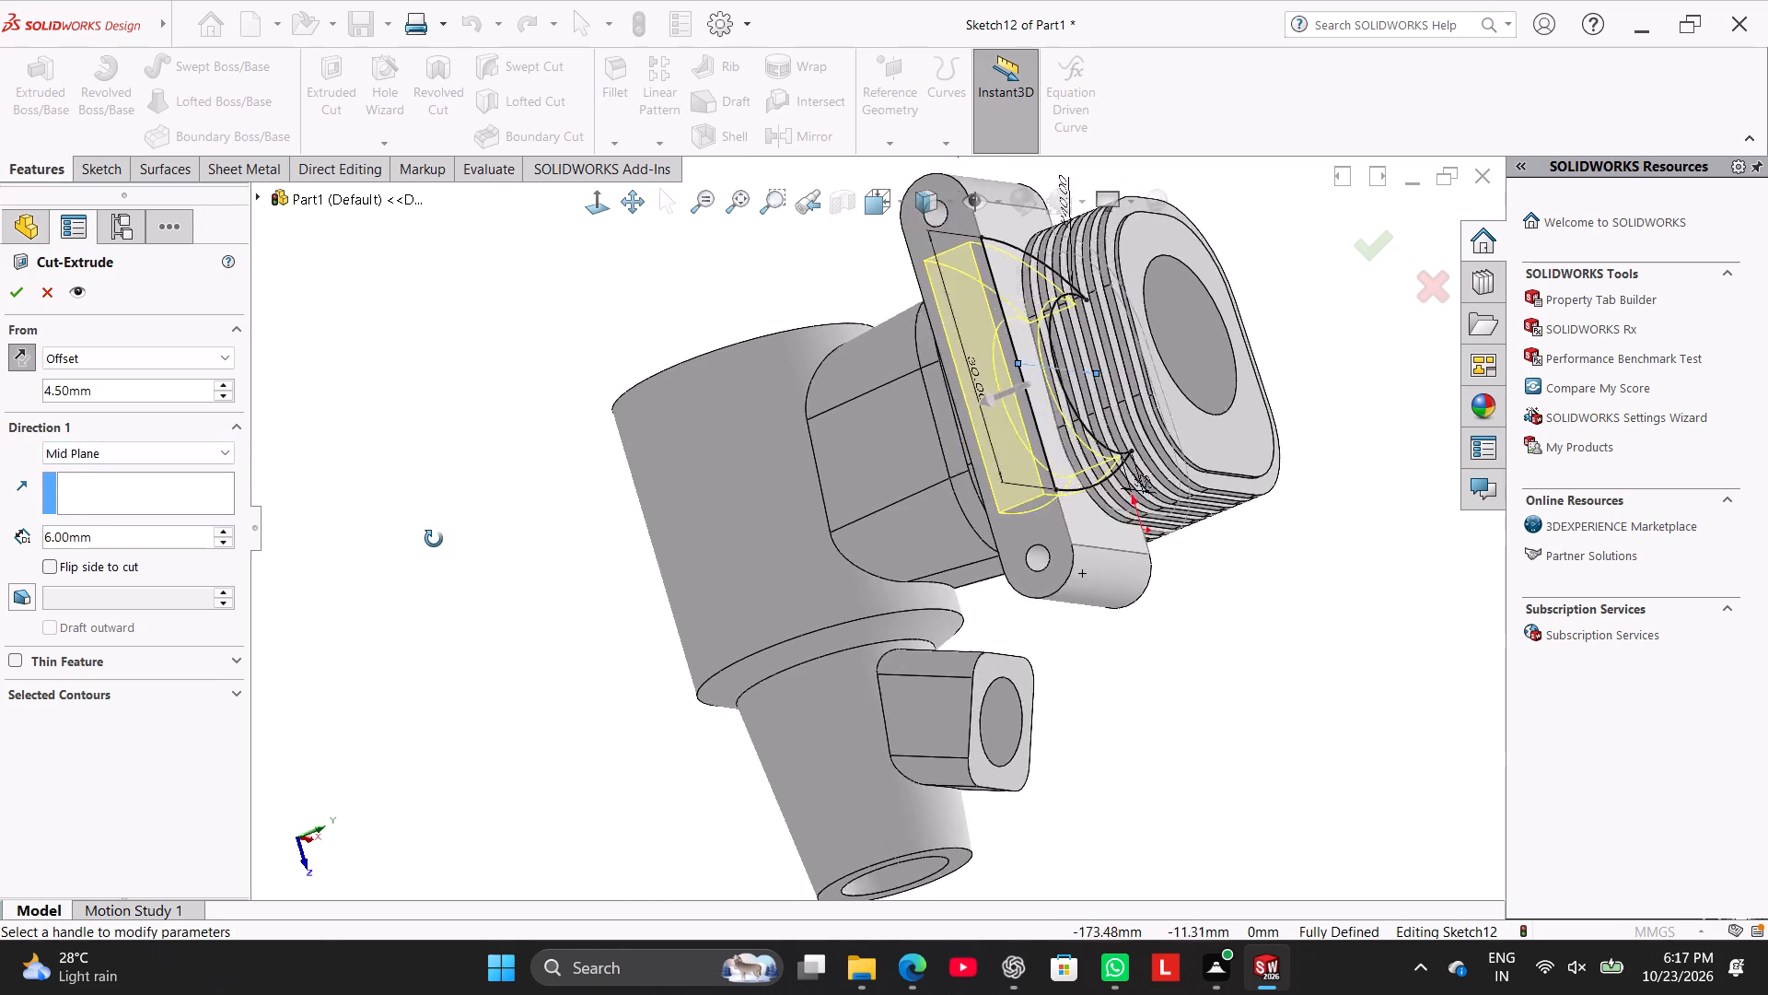
middle_drag(434, 539, 335, 440)
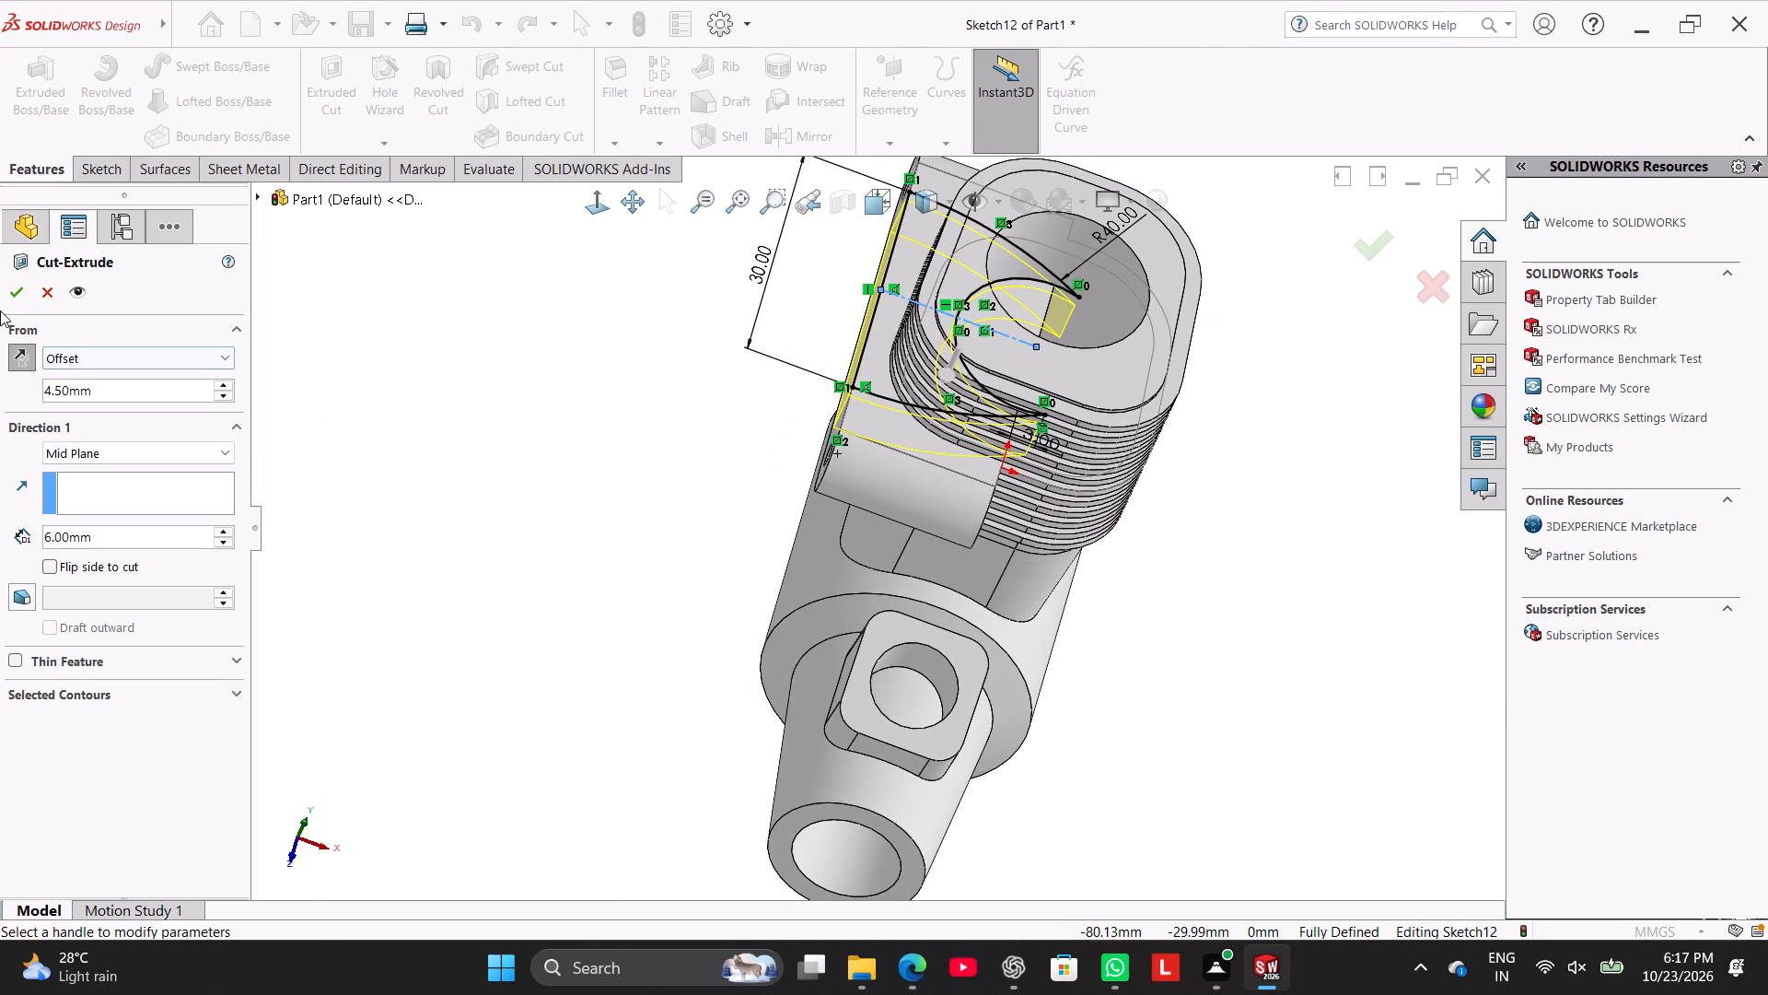
click(13, 289)
click(360, 475)
middle_drag(446, 516, 545, 623)
scroll(528, 596, up, 1)
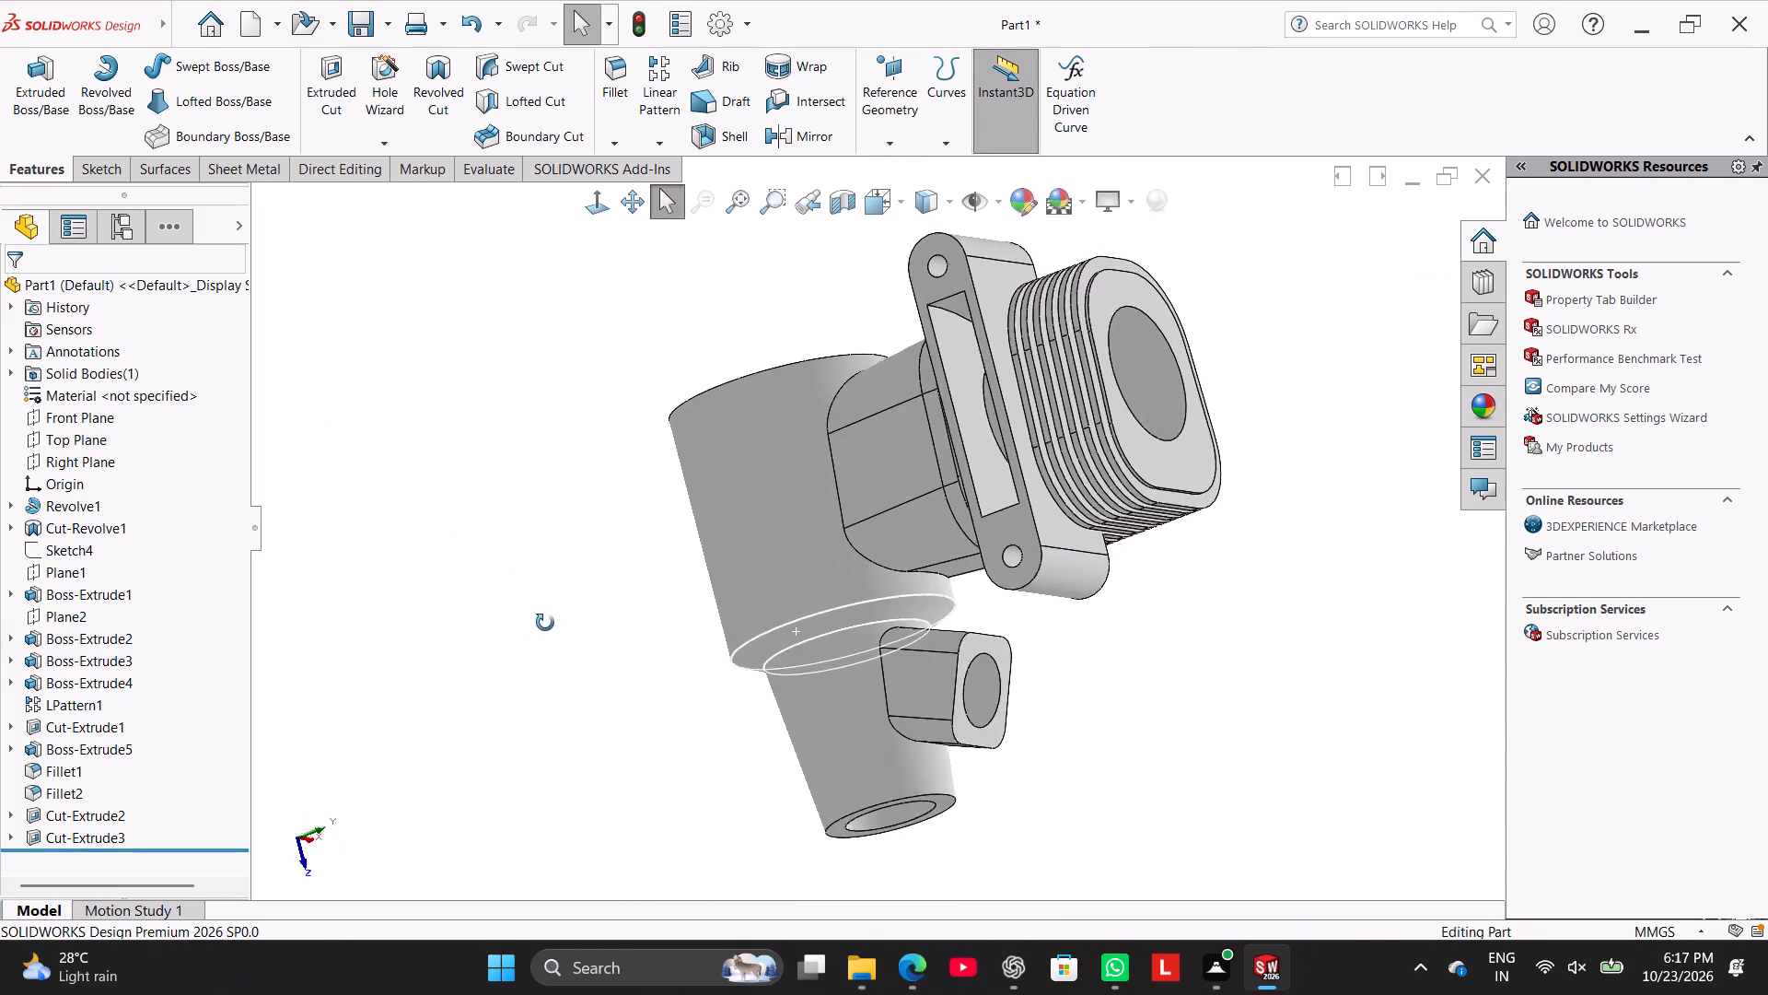
Open the side flange block's profile sketch for editing.
middle_drag(545, 623, 556, 609)
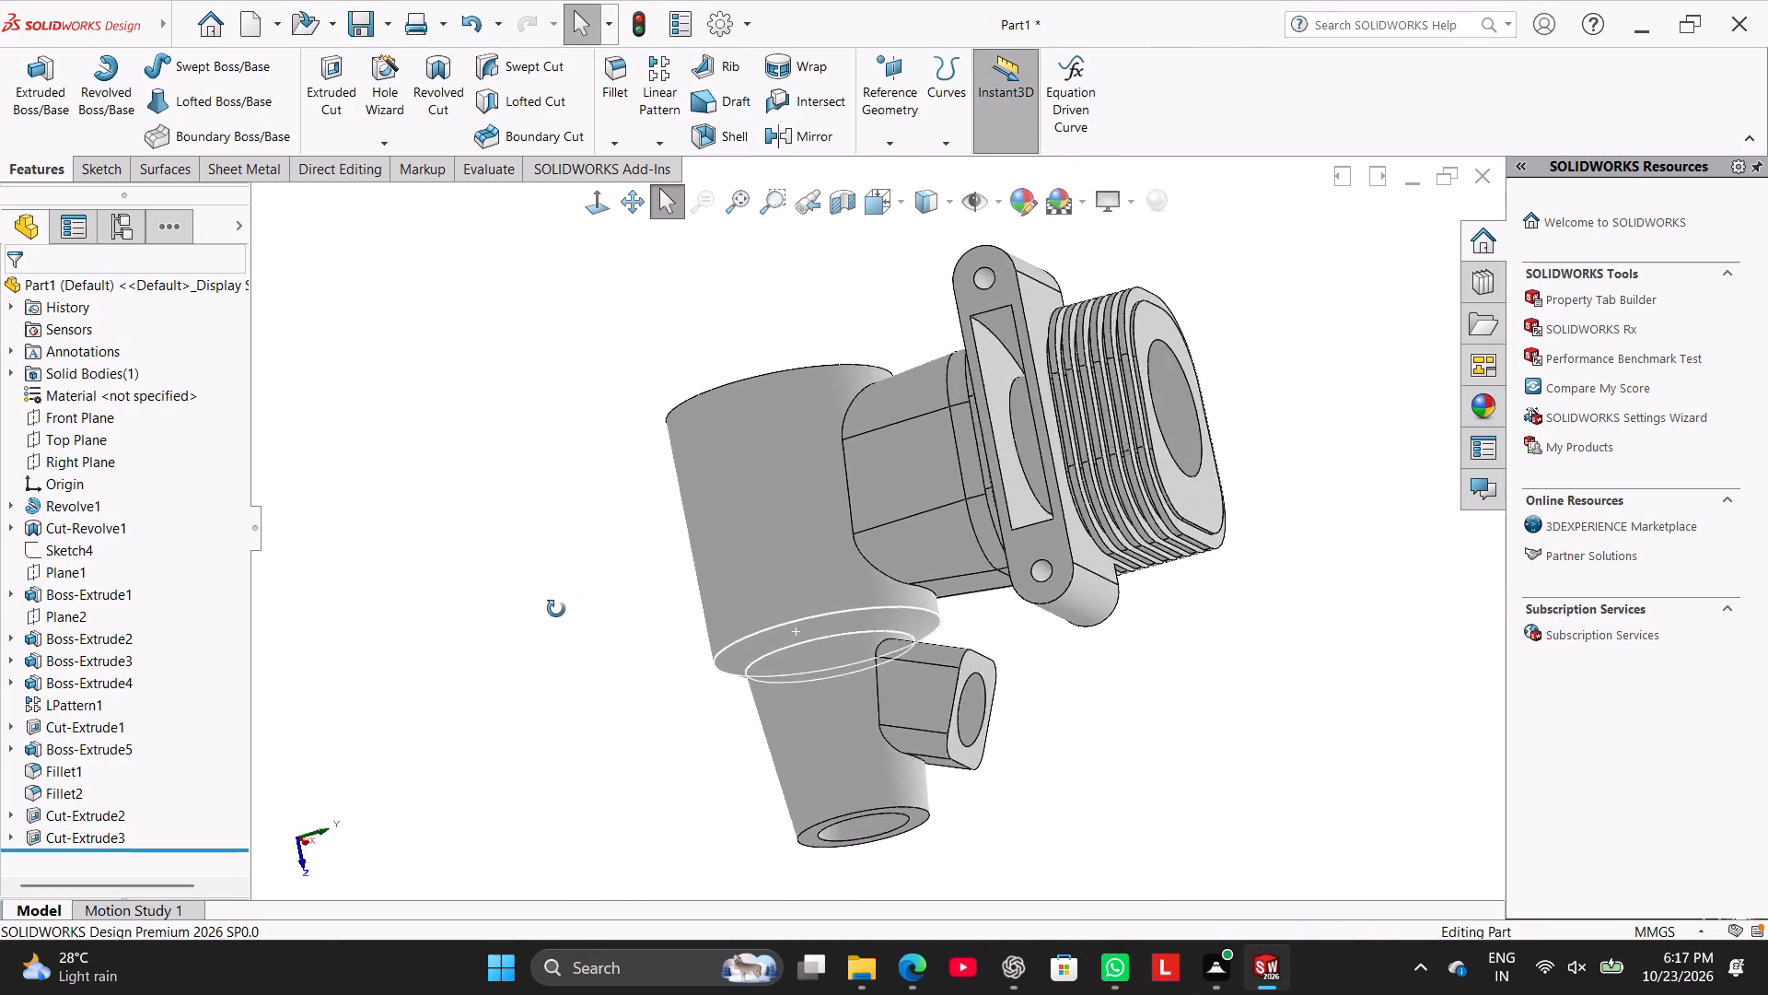
middle_drag(556, 609, 417, 591)
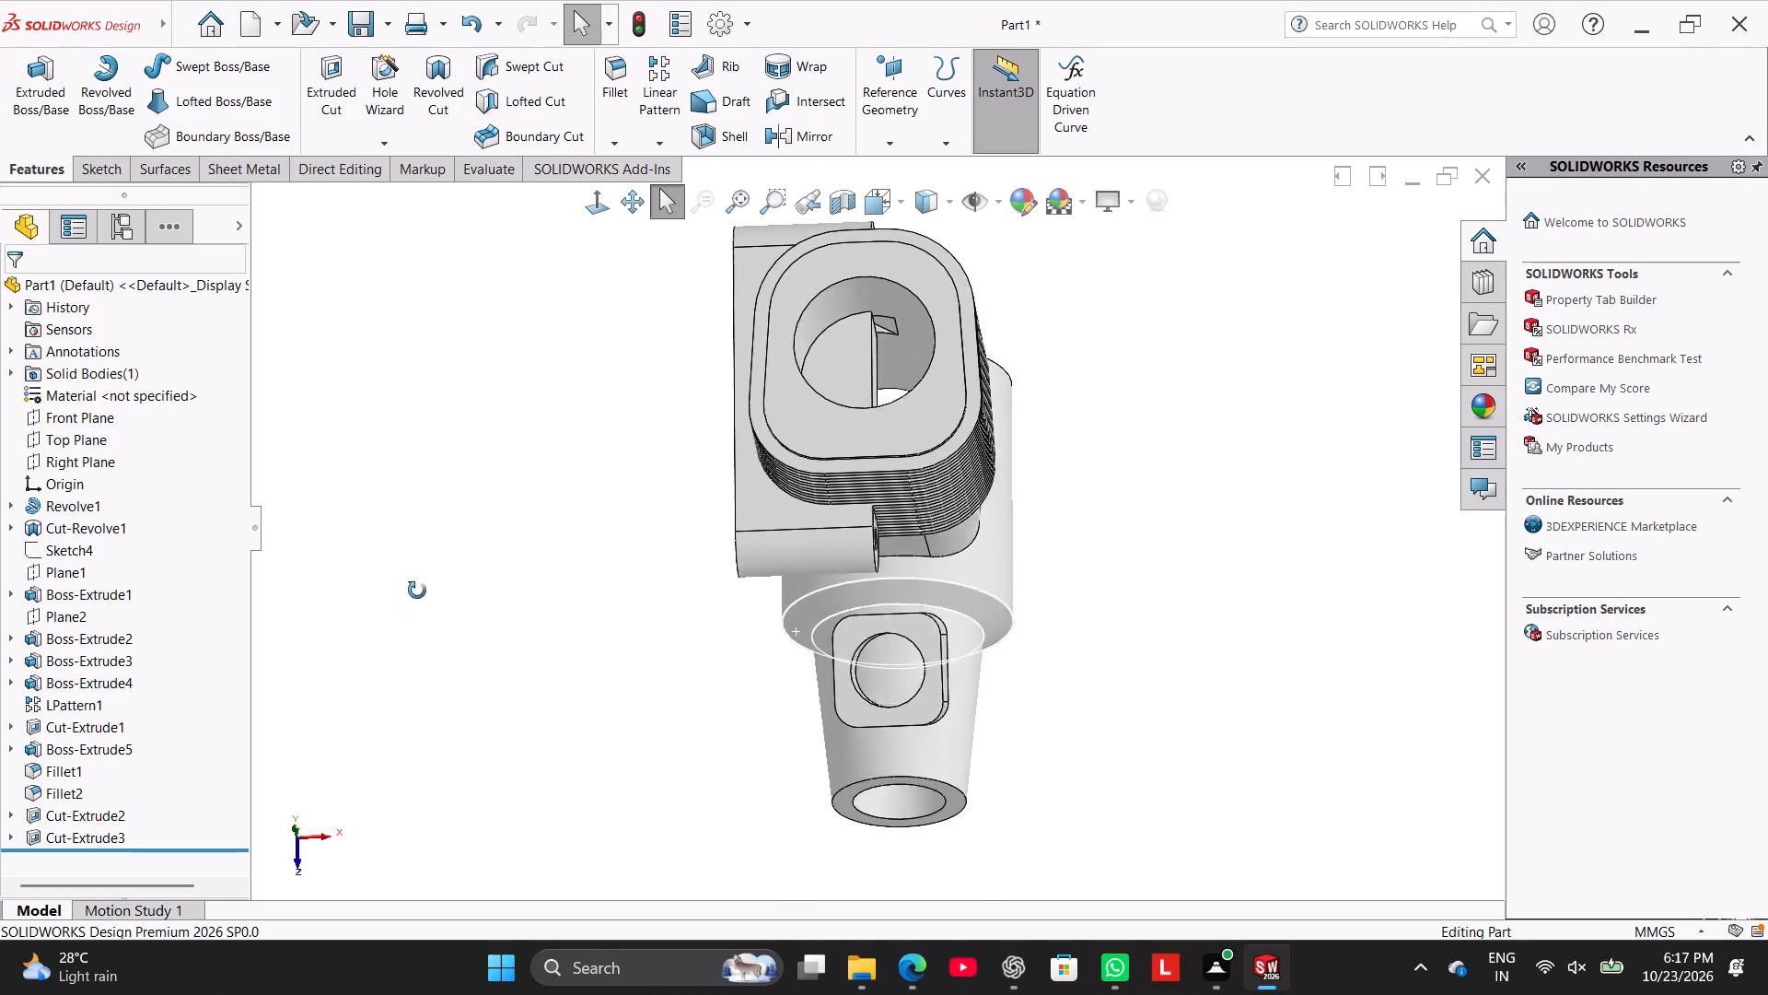
middle_drag(417, 591, 582, 577)
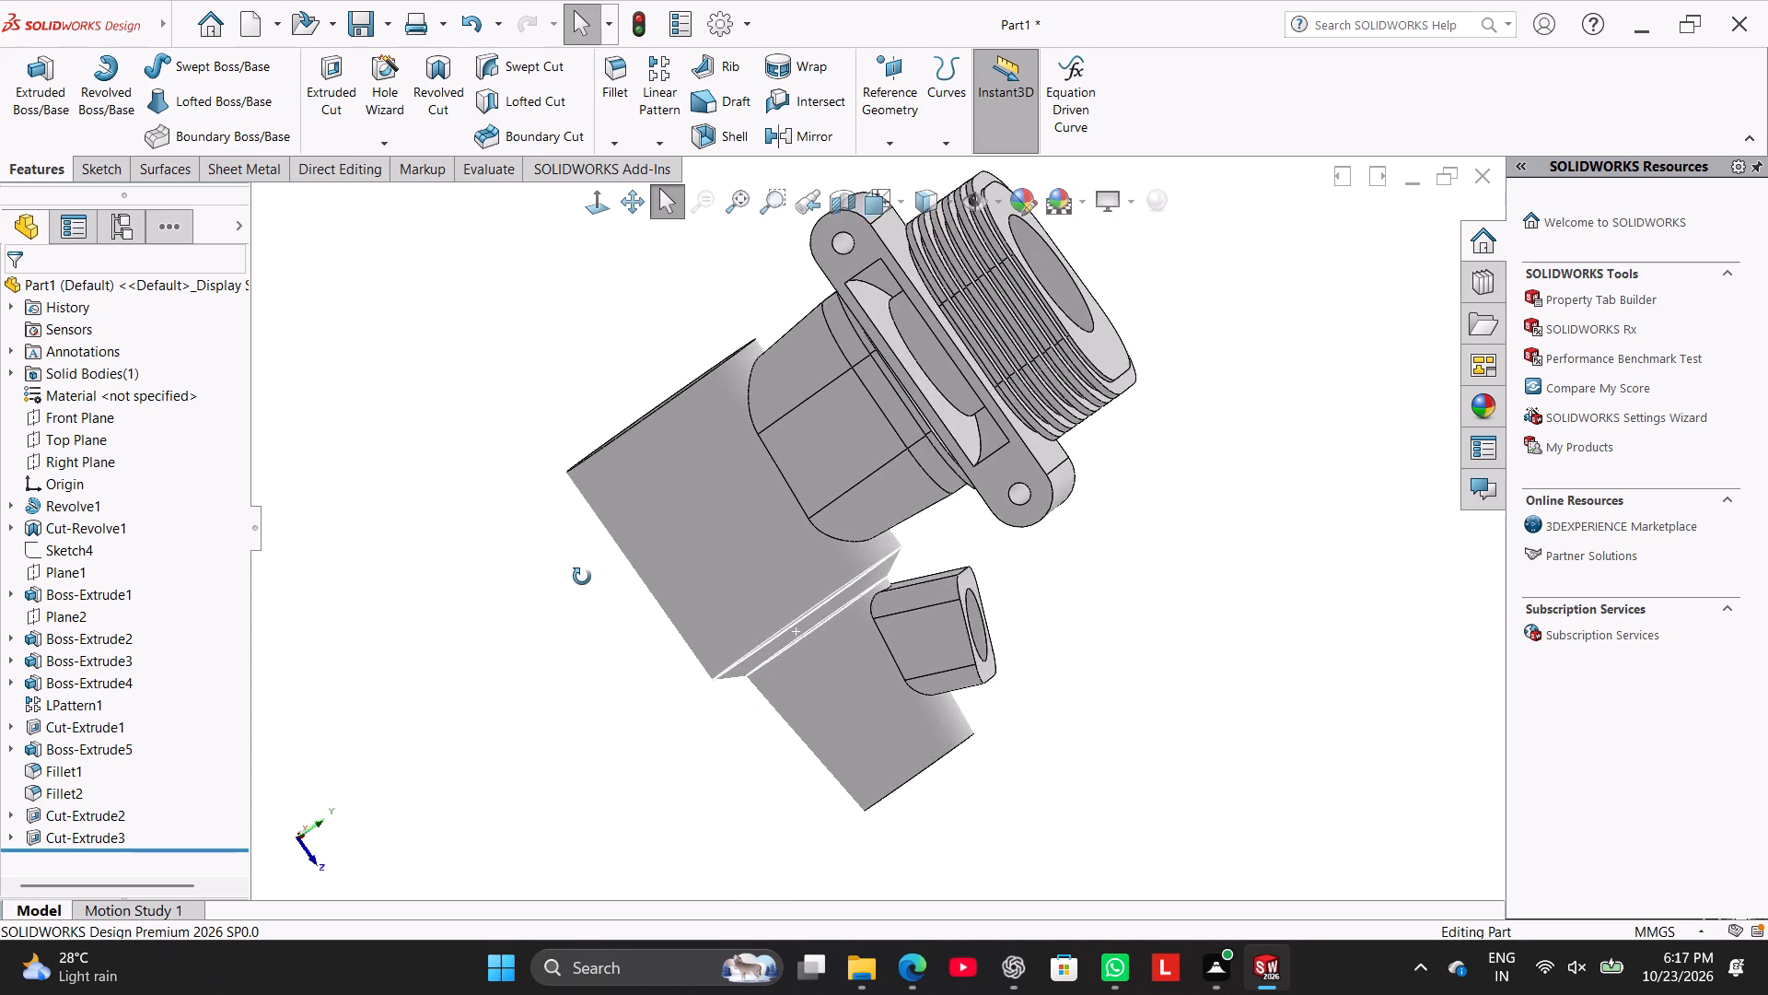
middle_drag(582, 577, 462, 764)
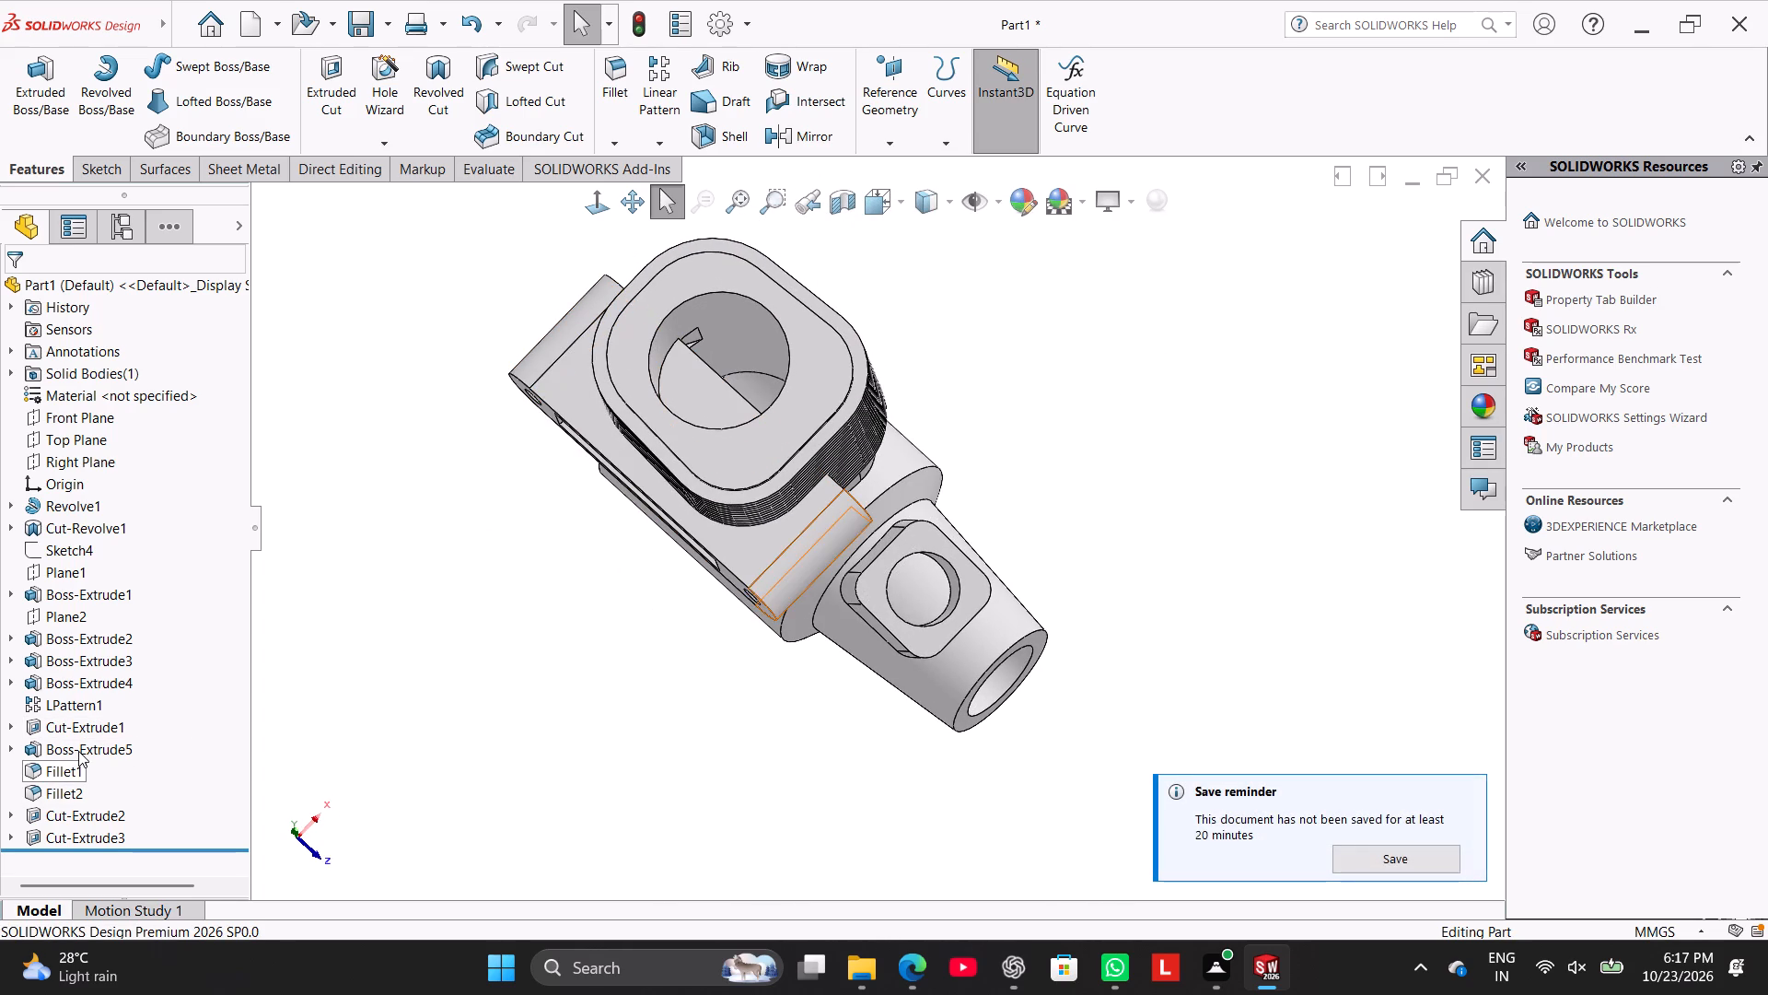
right_click(78, 751)
click(123, 540)
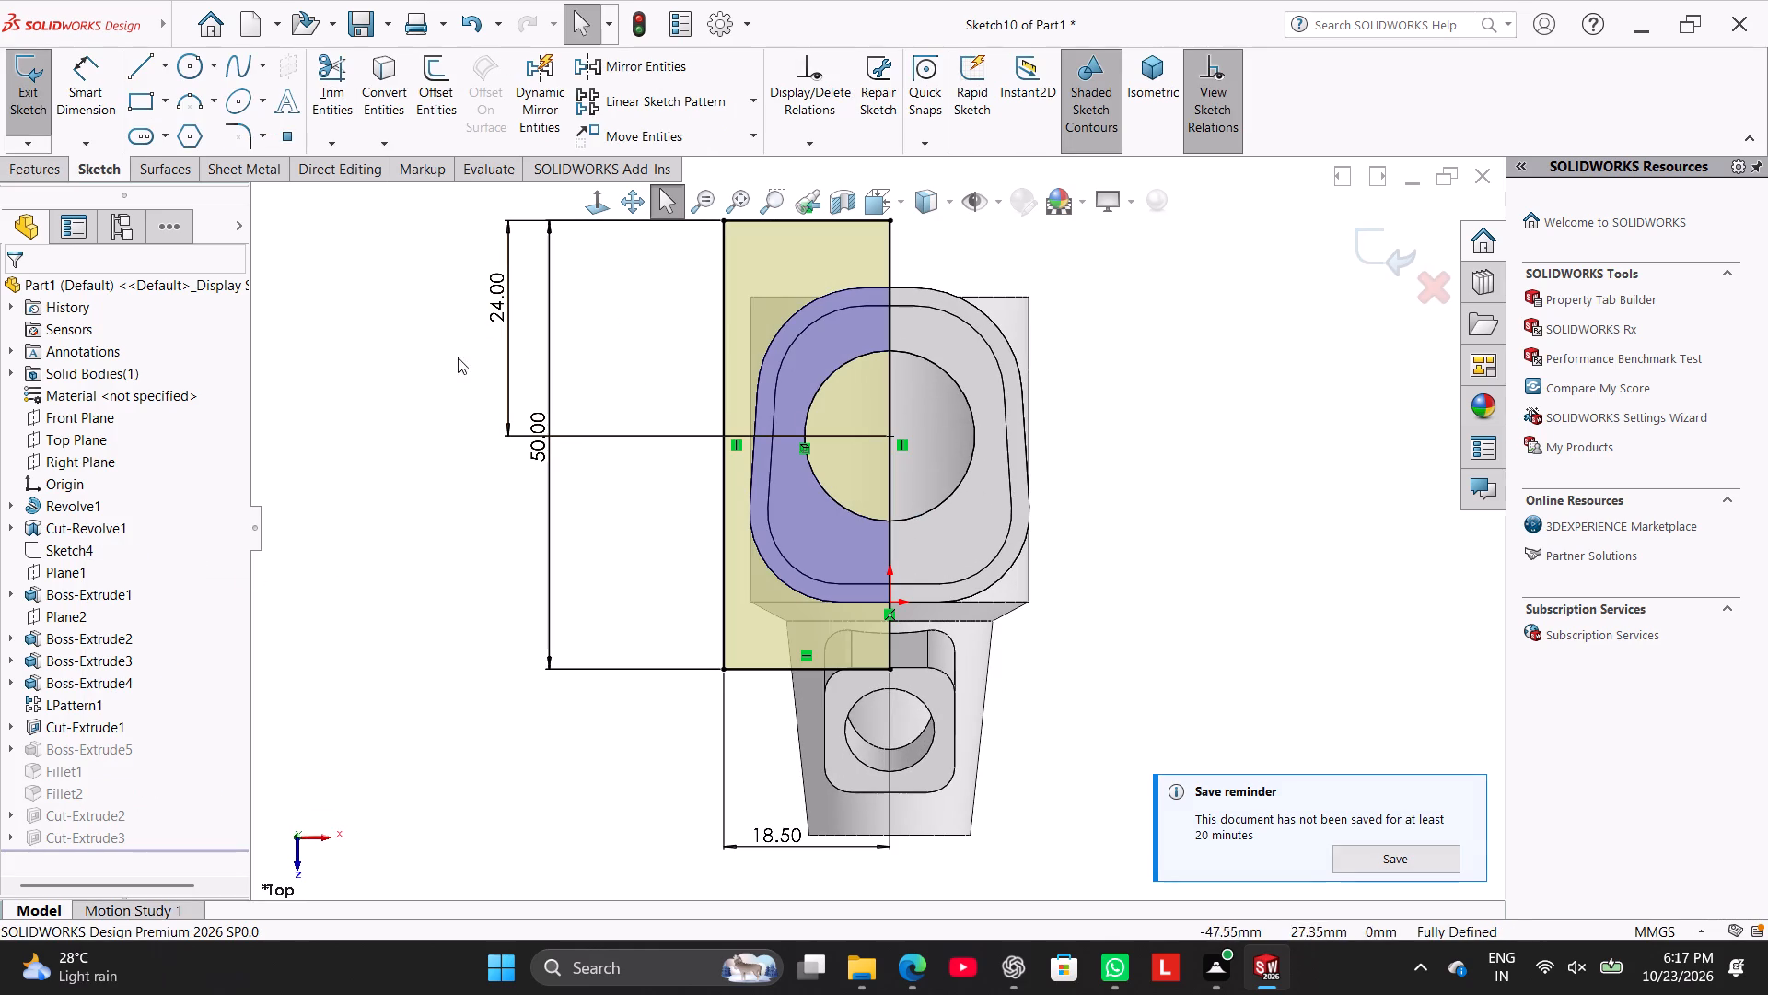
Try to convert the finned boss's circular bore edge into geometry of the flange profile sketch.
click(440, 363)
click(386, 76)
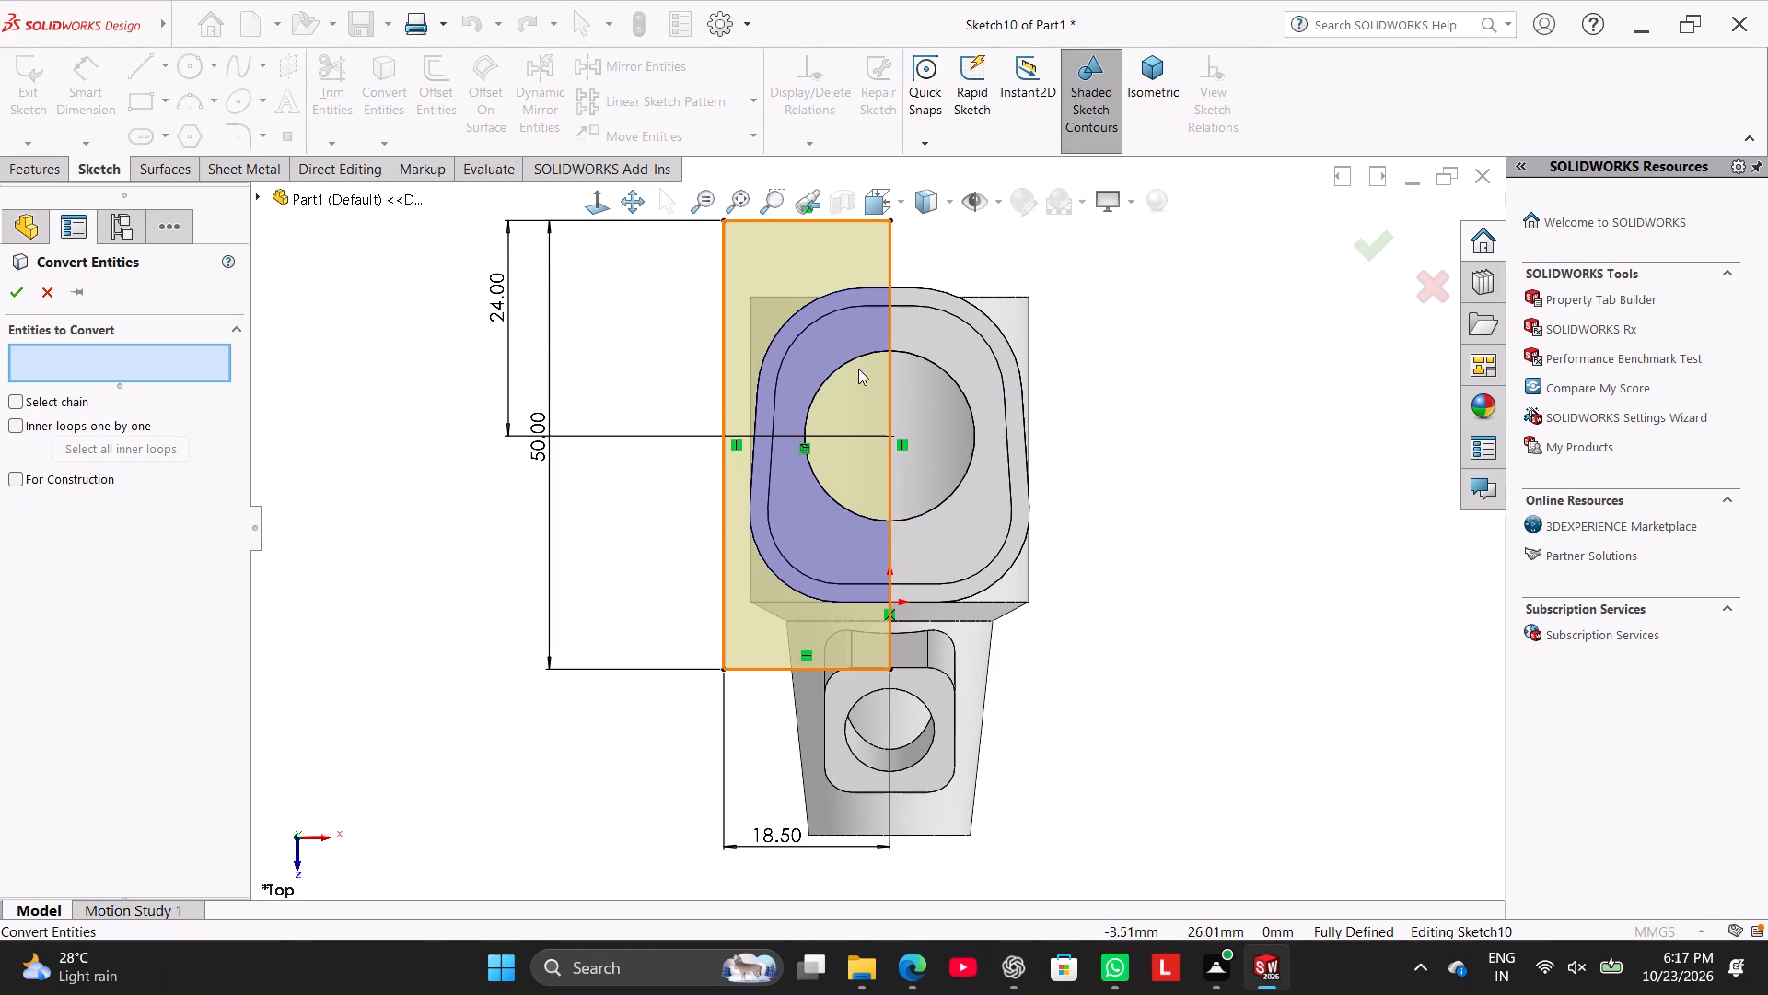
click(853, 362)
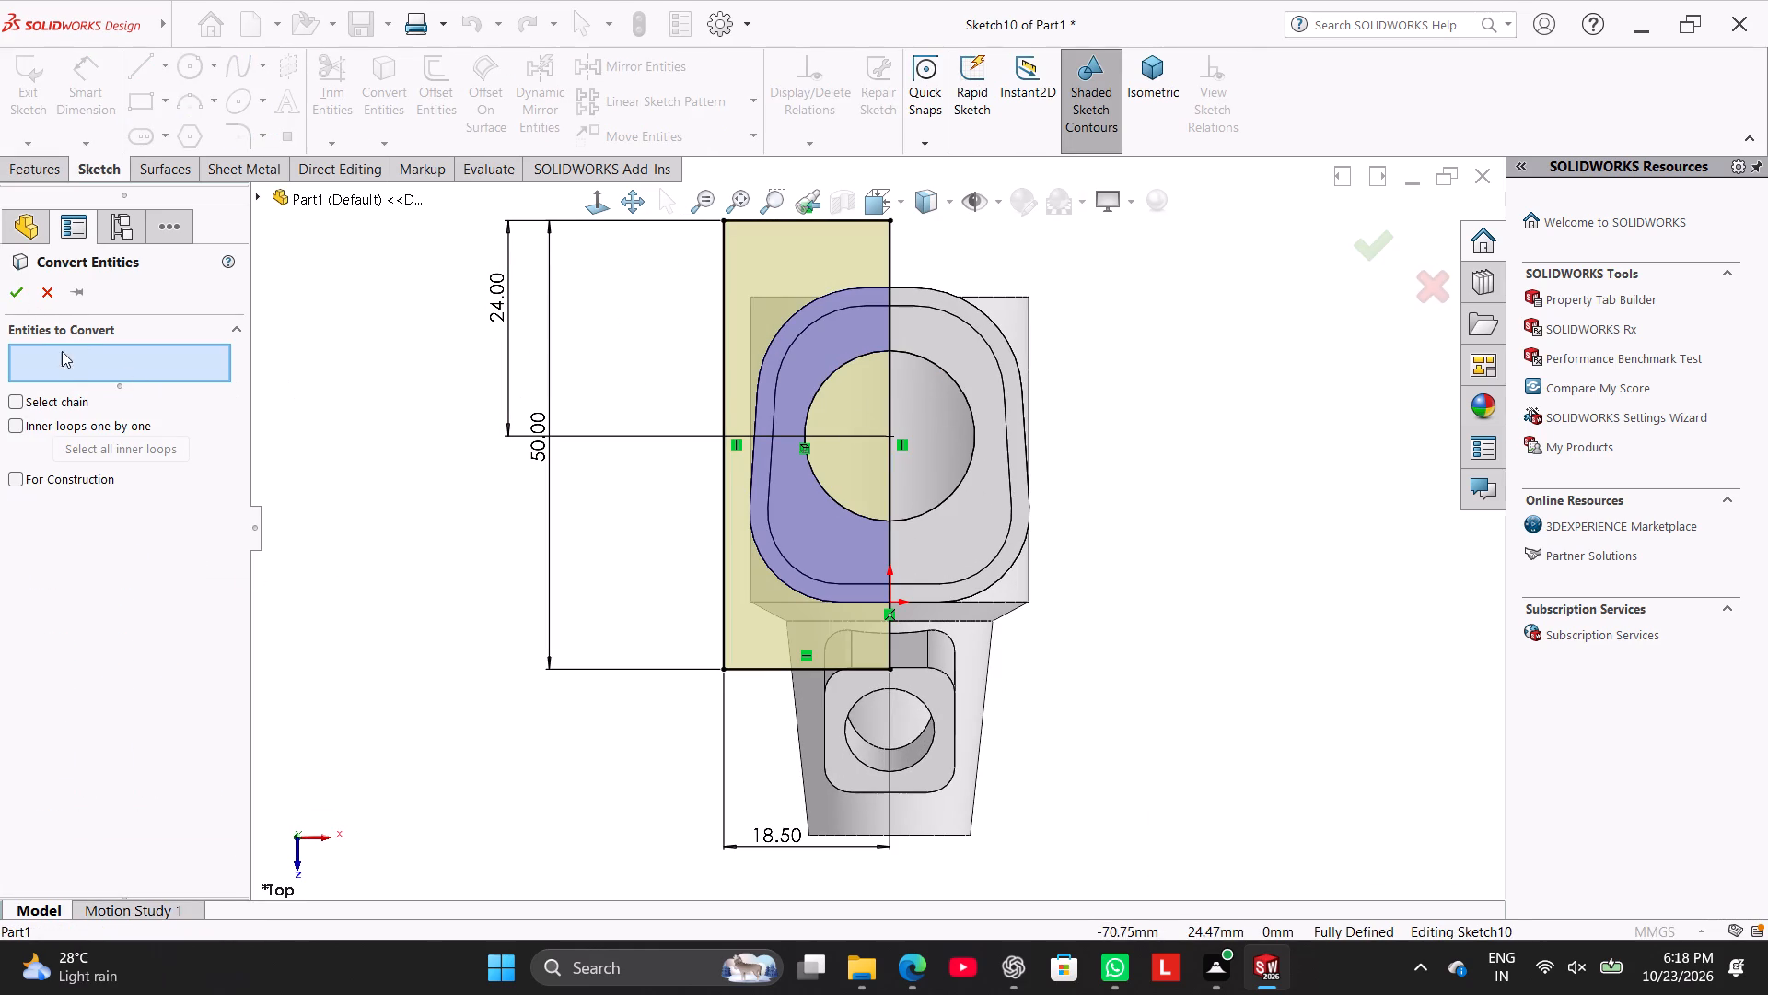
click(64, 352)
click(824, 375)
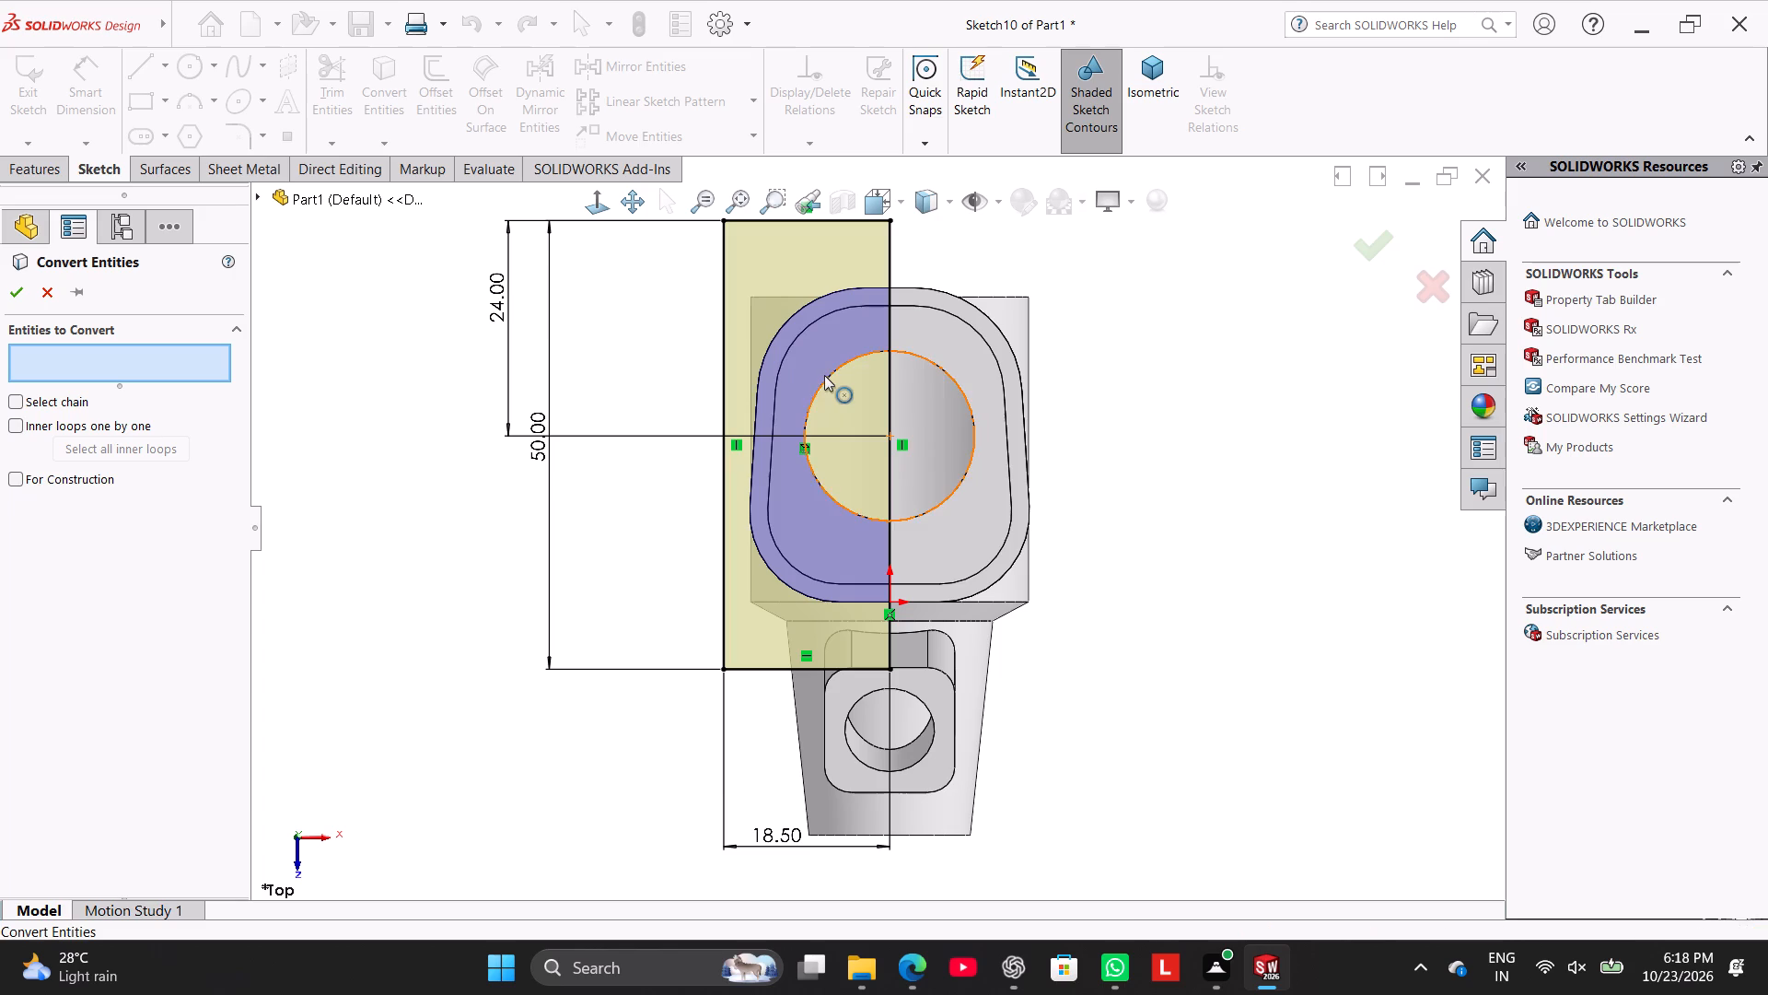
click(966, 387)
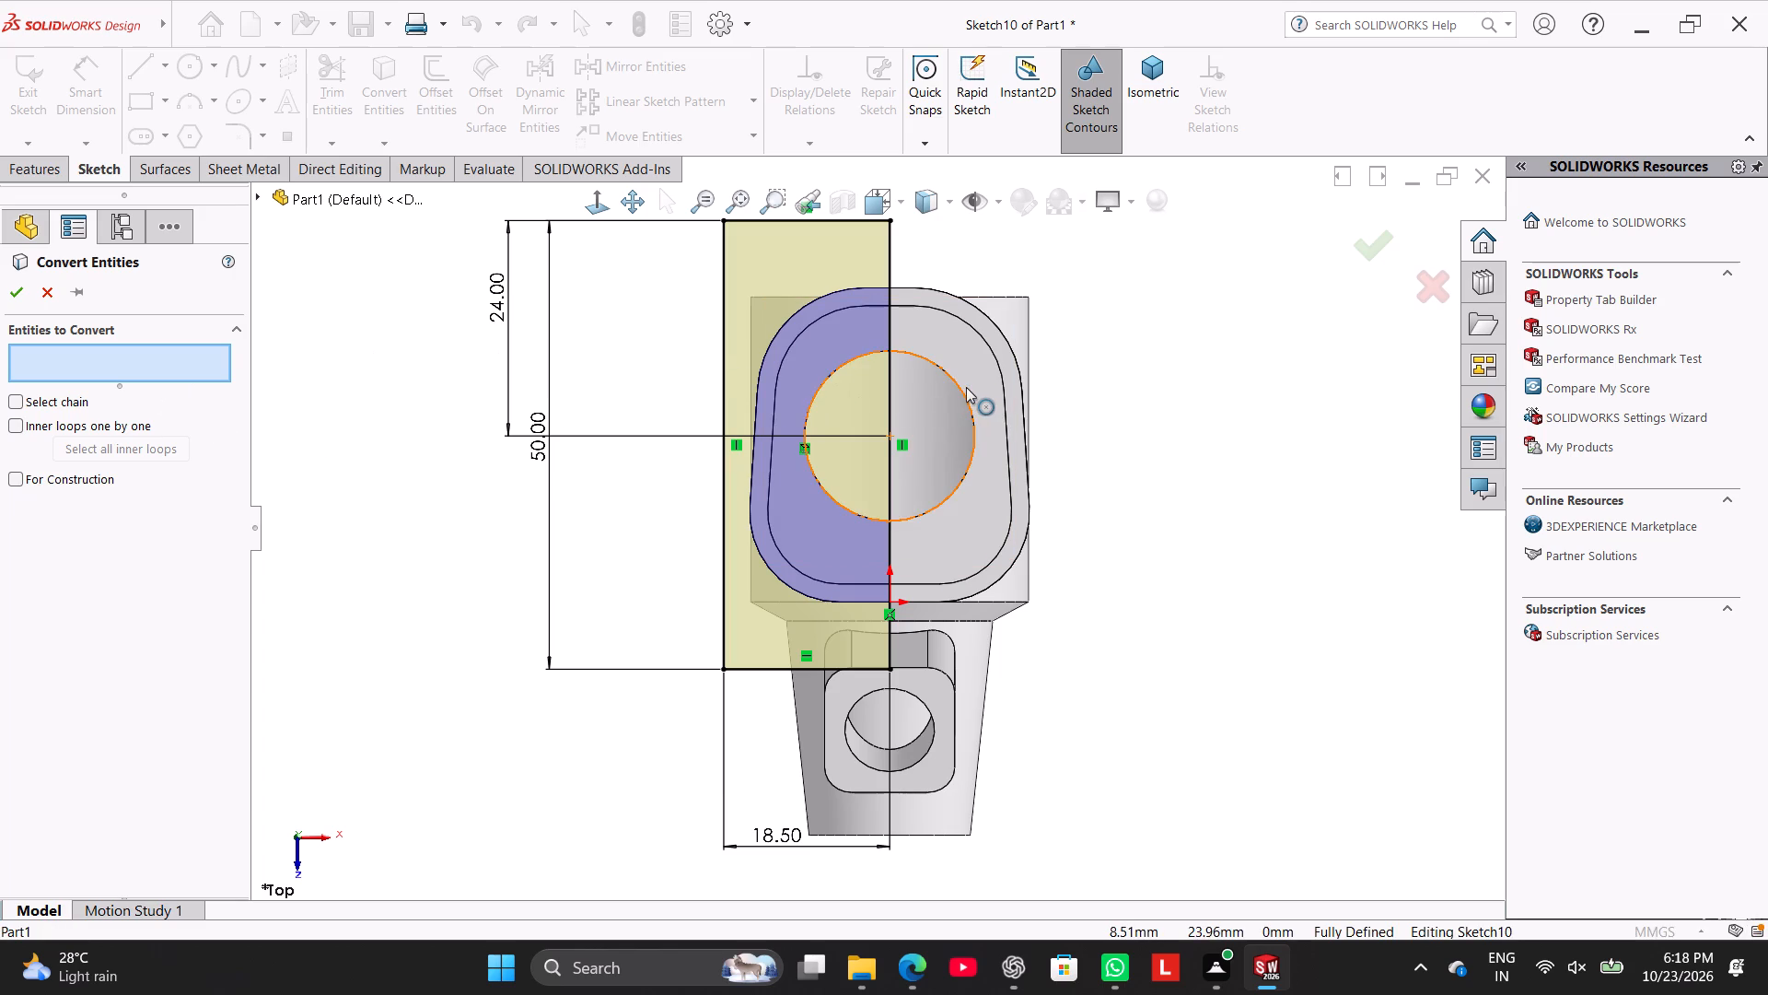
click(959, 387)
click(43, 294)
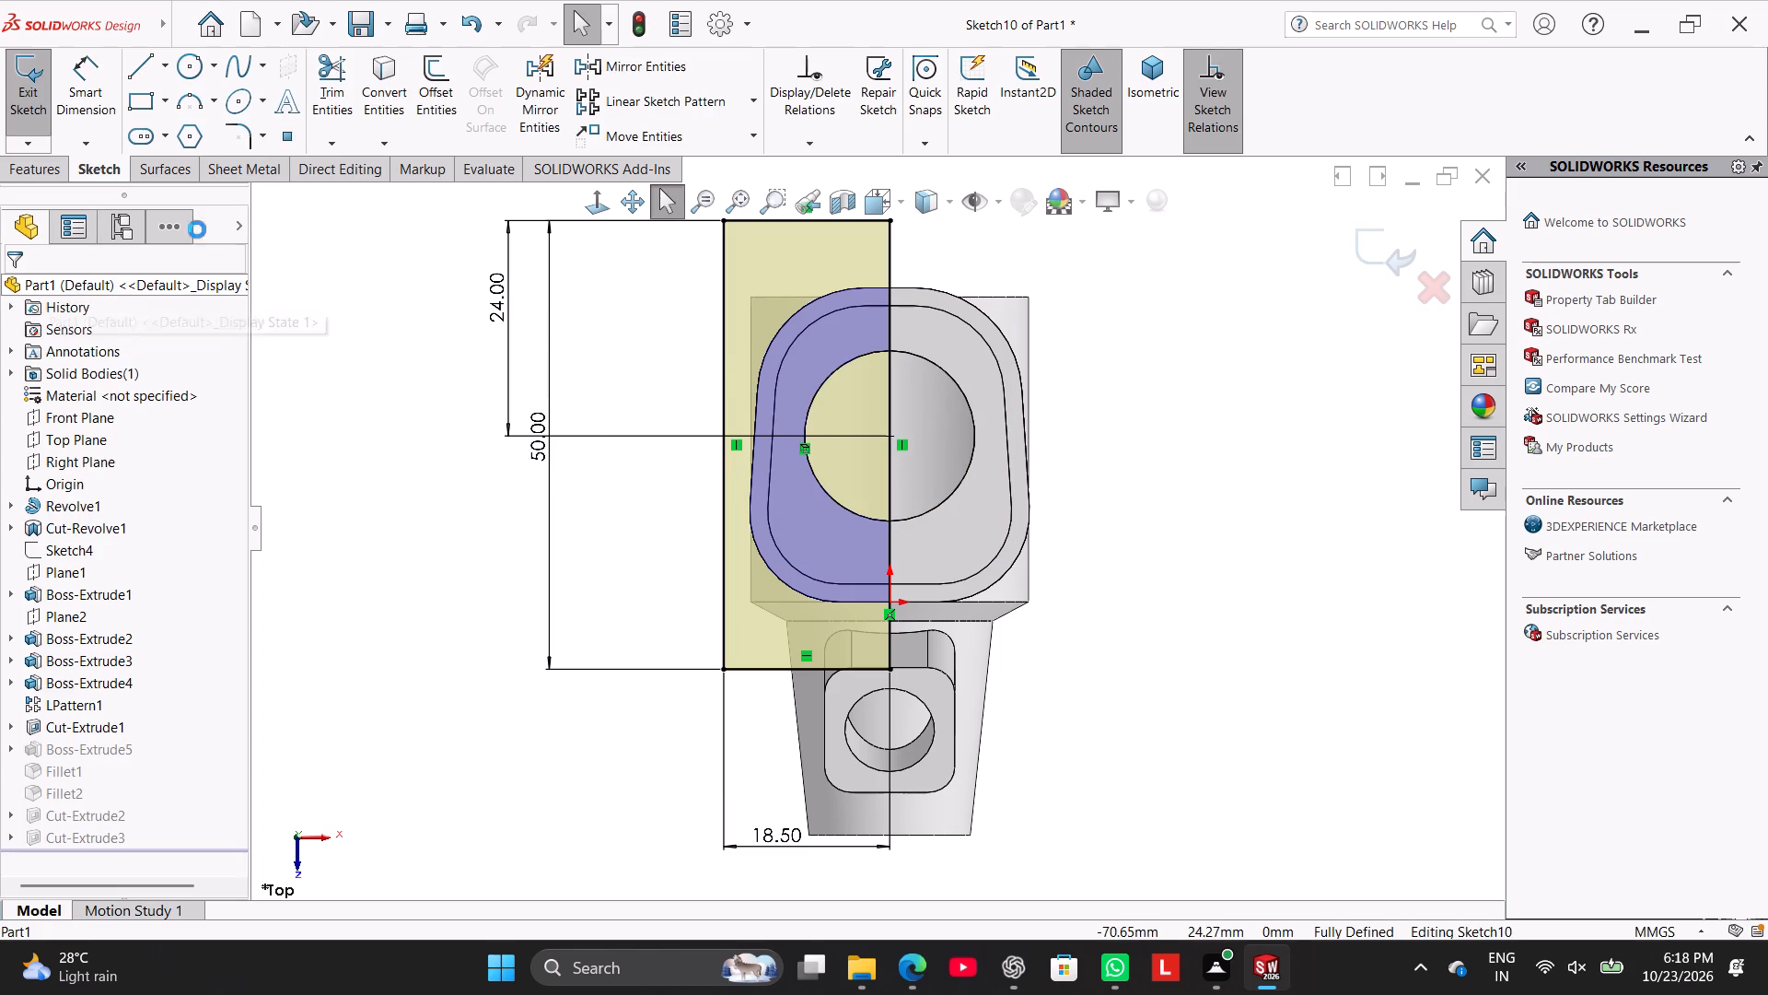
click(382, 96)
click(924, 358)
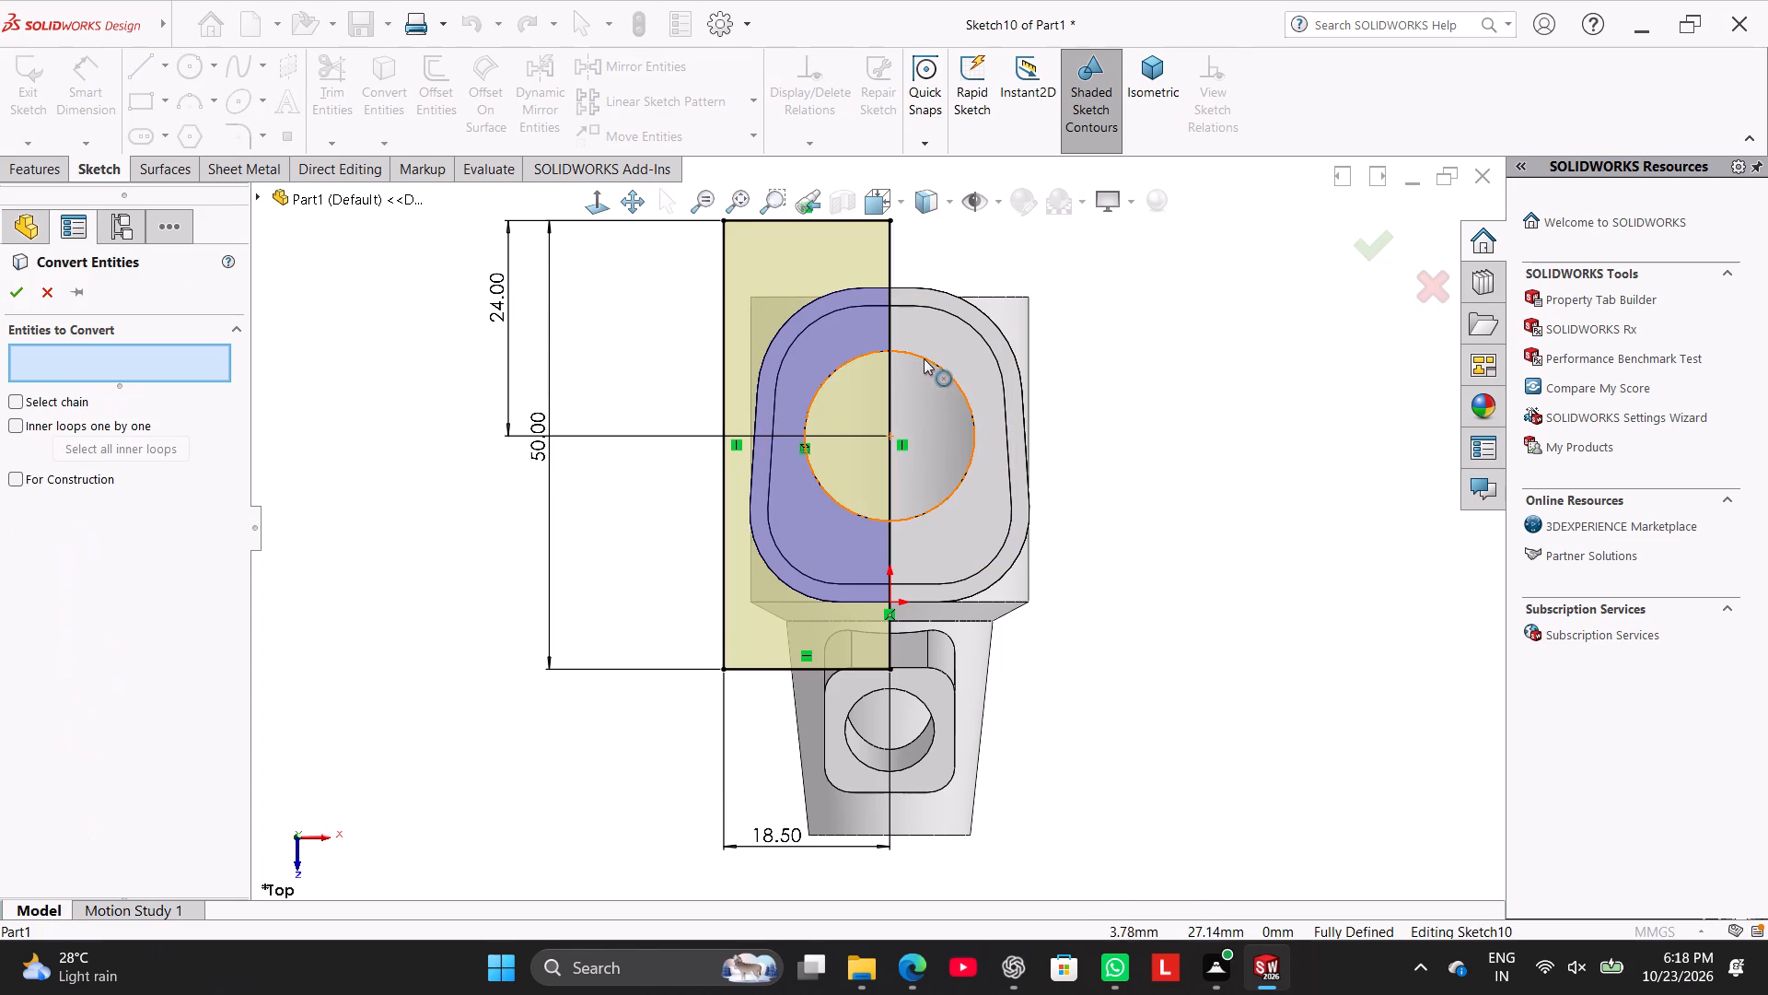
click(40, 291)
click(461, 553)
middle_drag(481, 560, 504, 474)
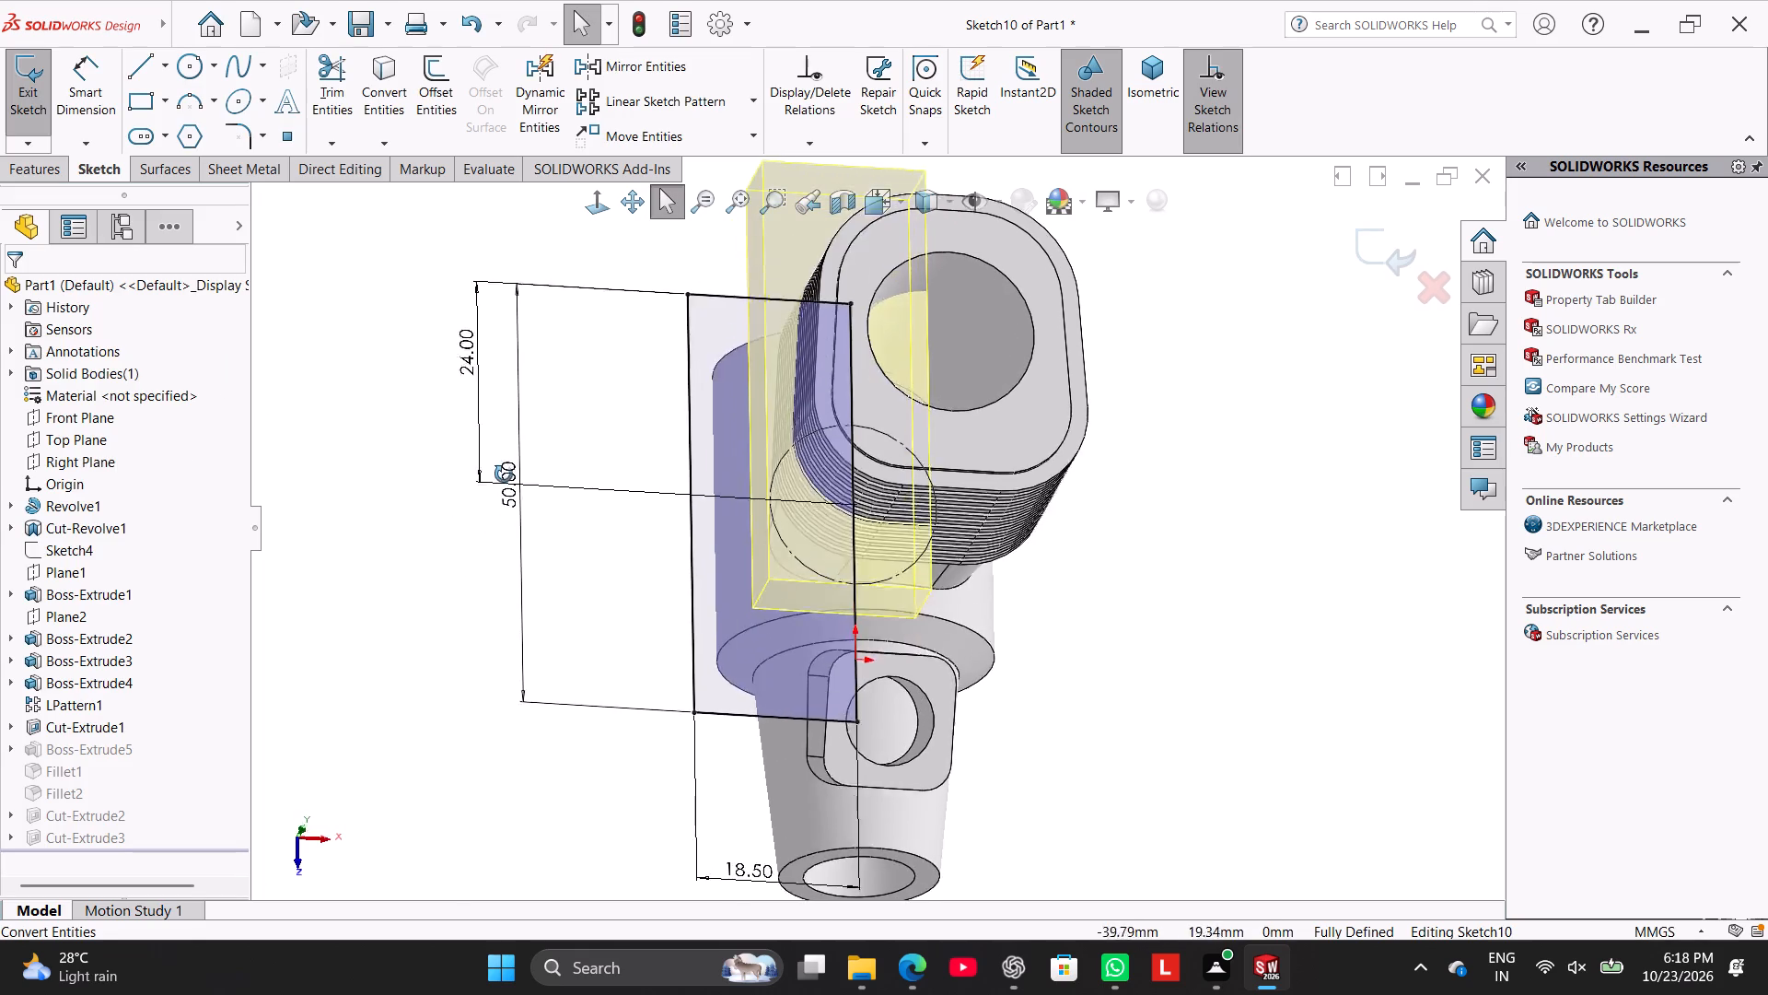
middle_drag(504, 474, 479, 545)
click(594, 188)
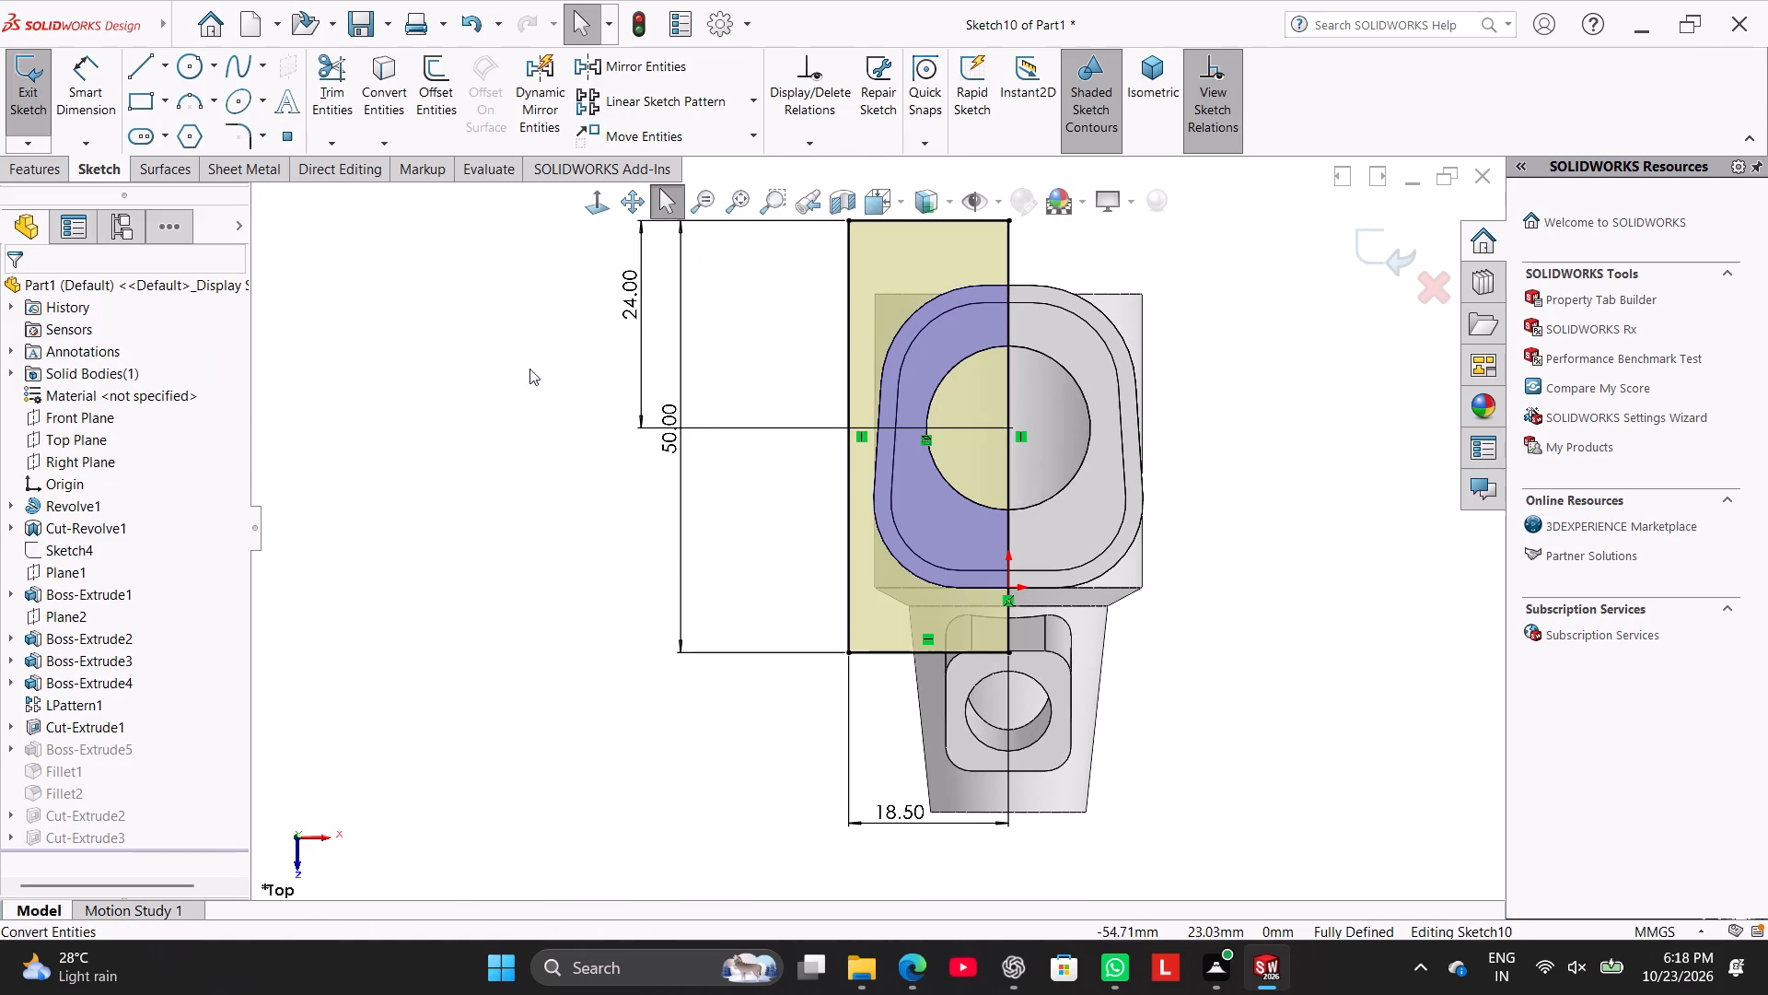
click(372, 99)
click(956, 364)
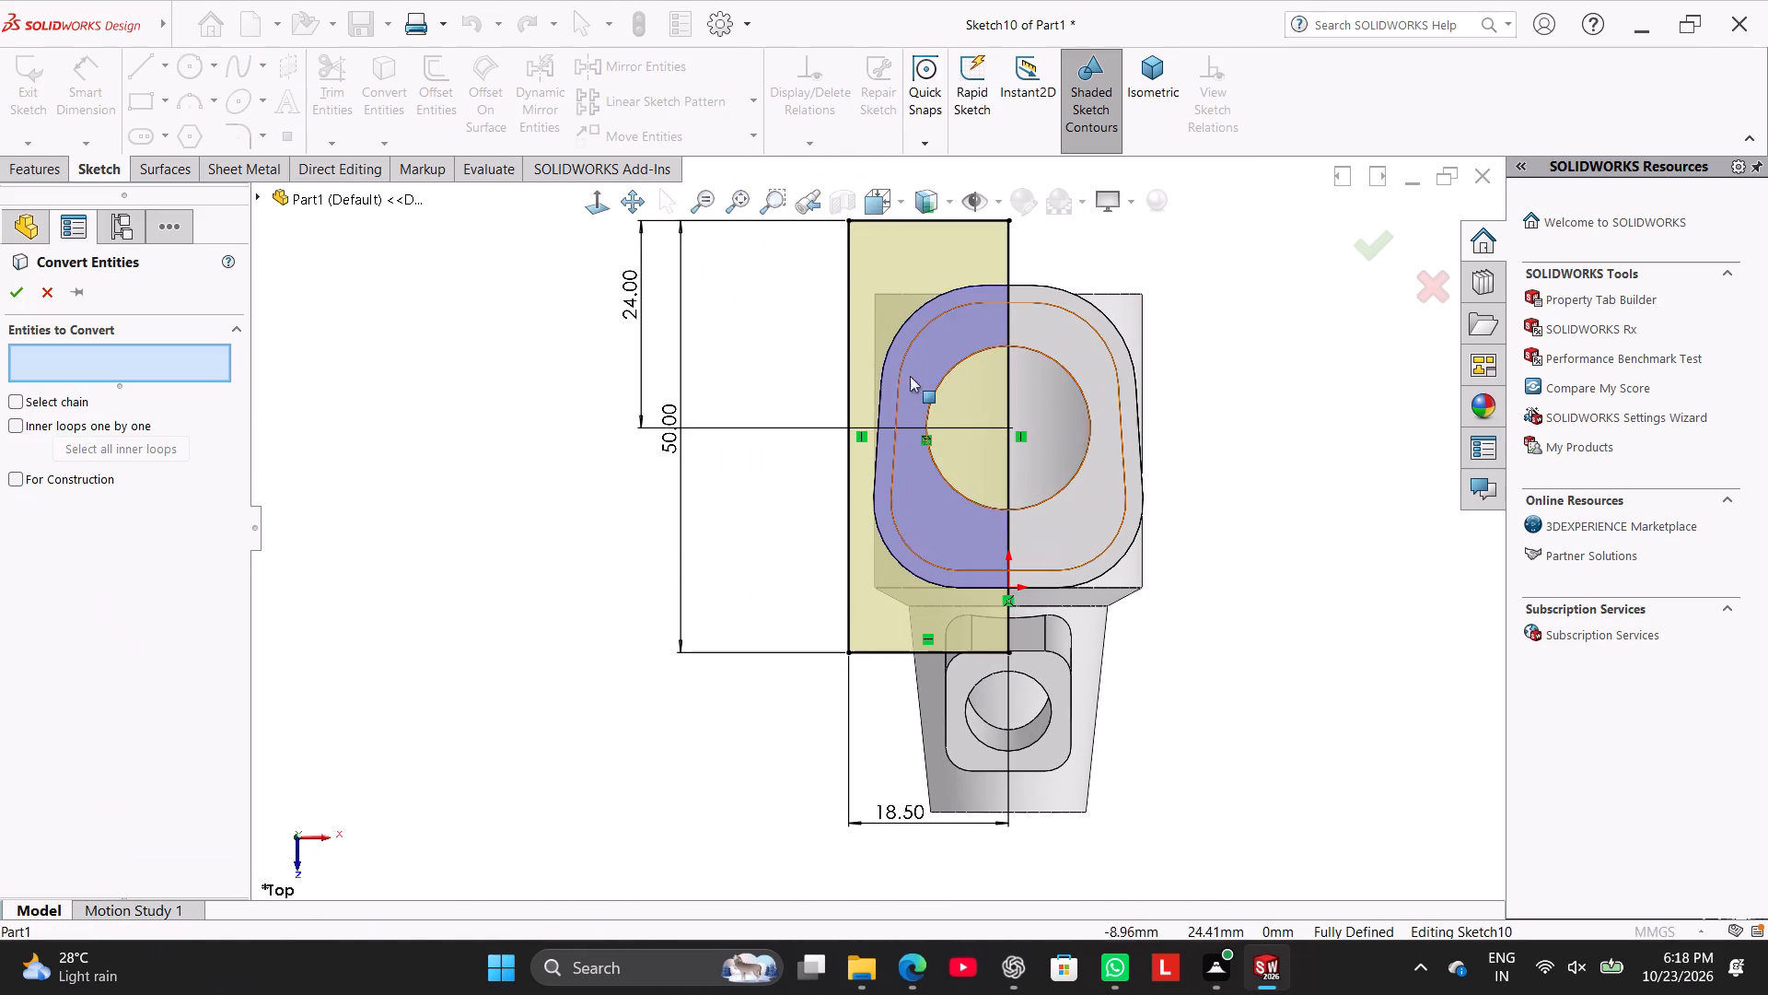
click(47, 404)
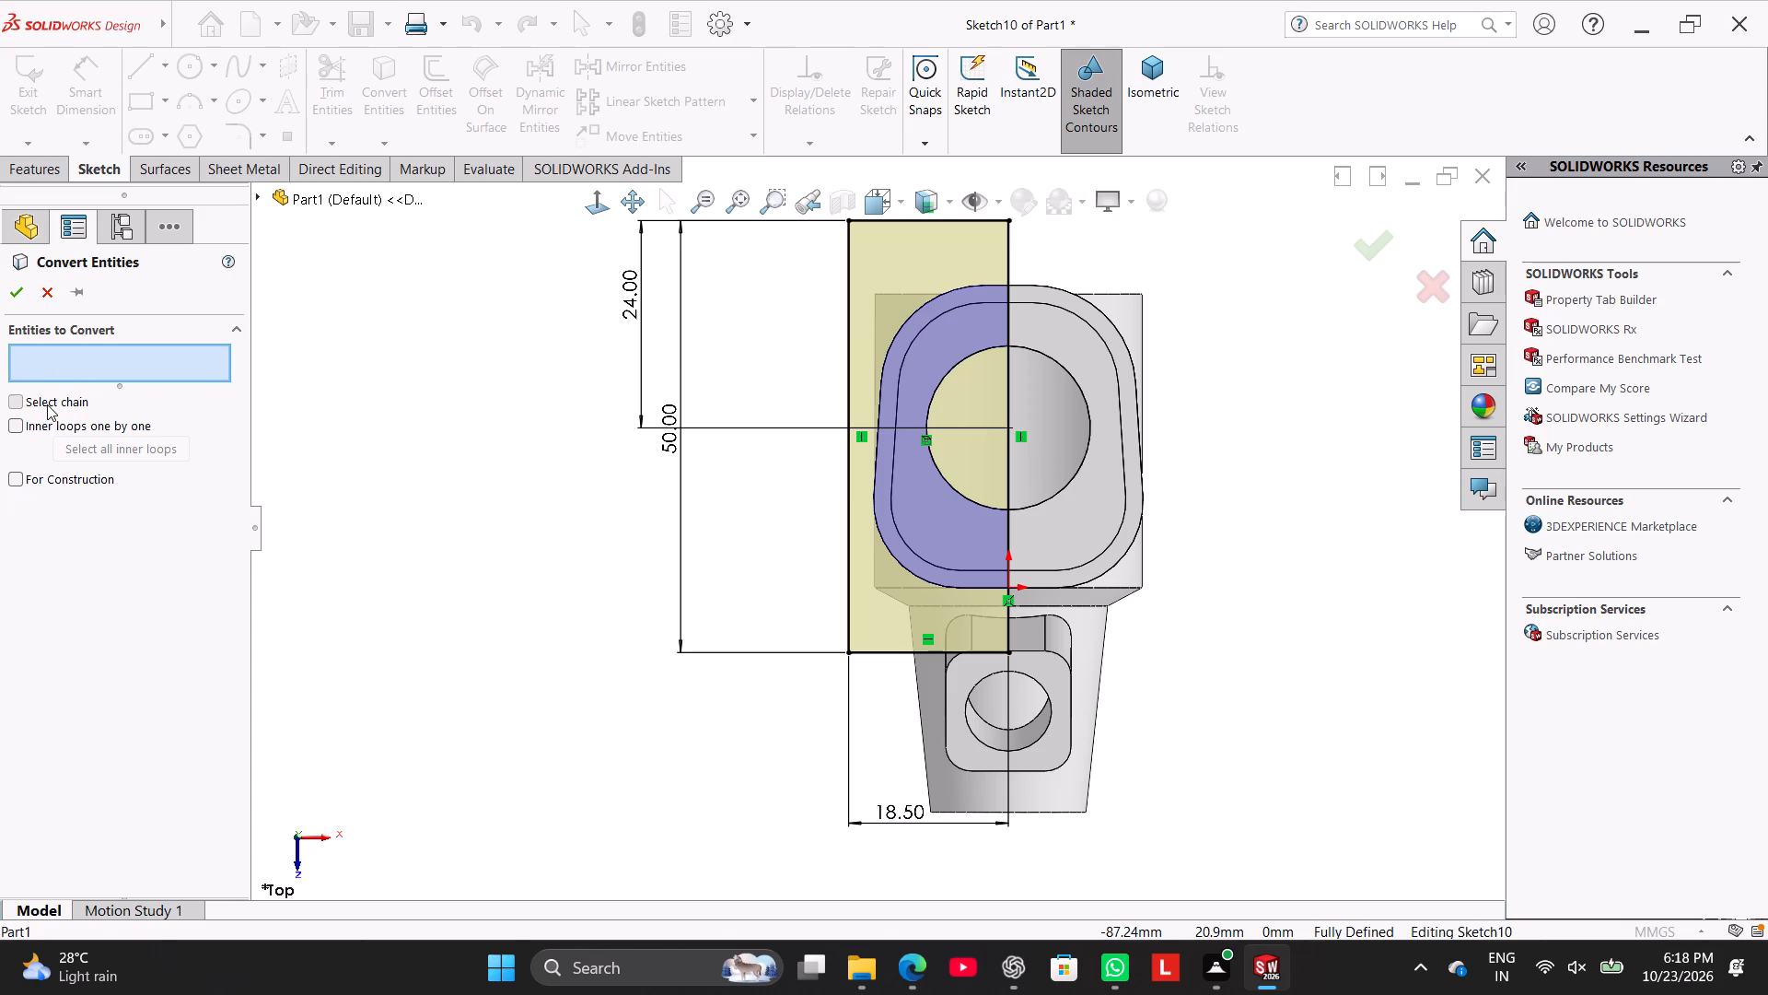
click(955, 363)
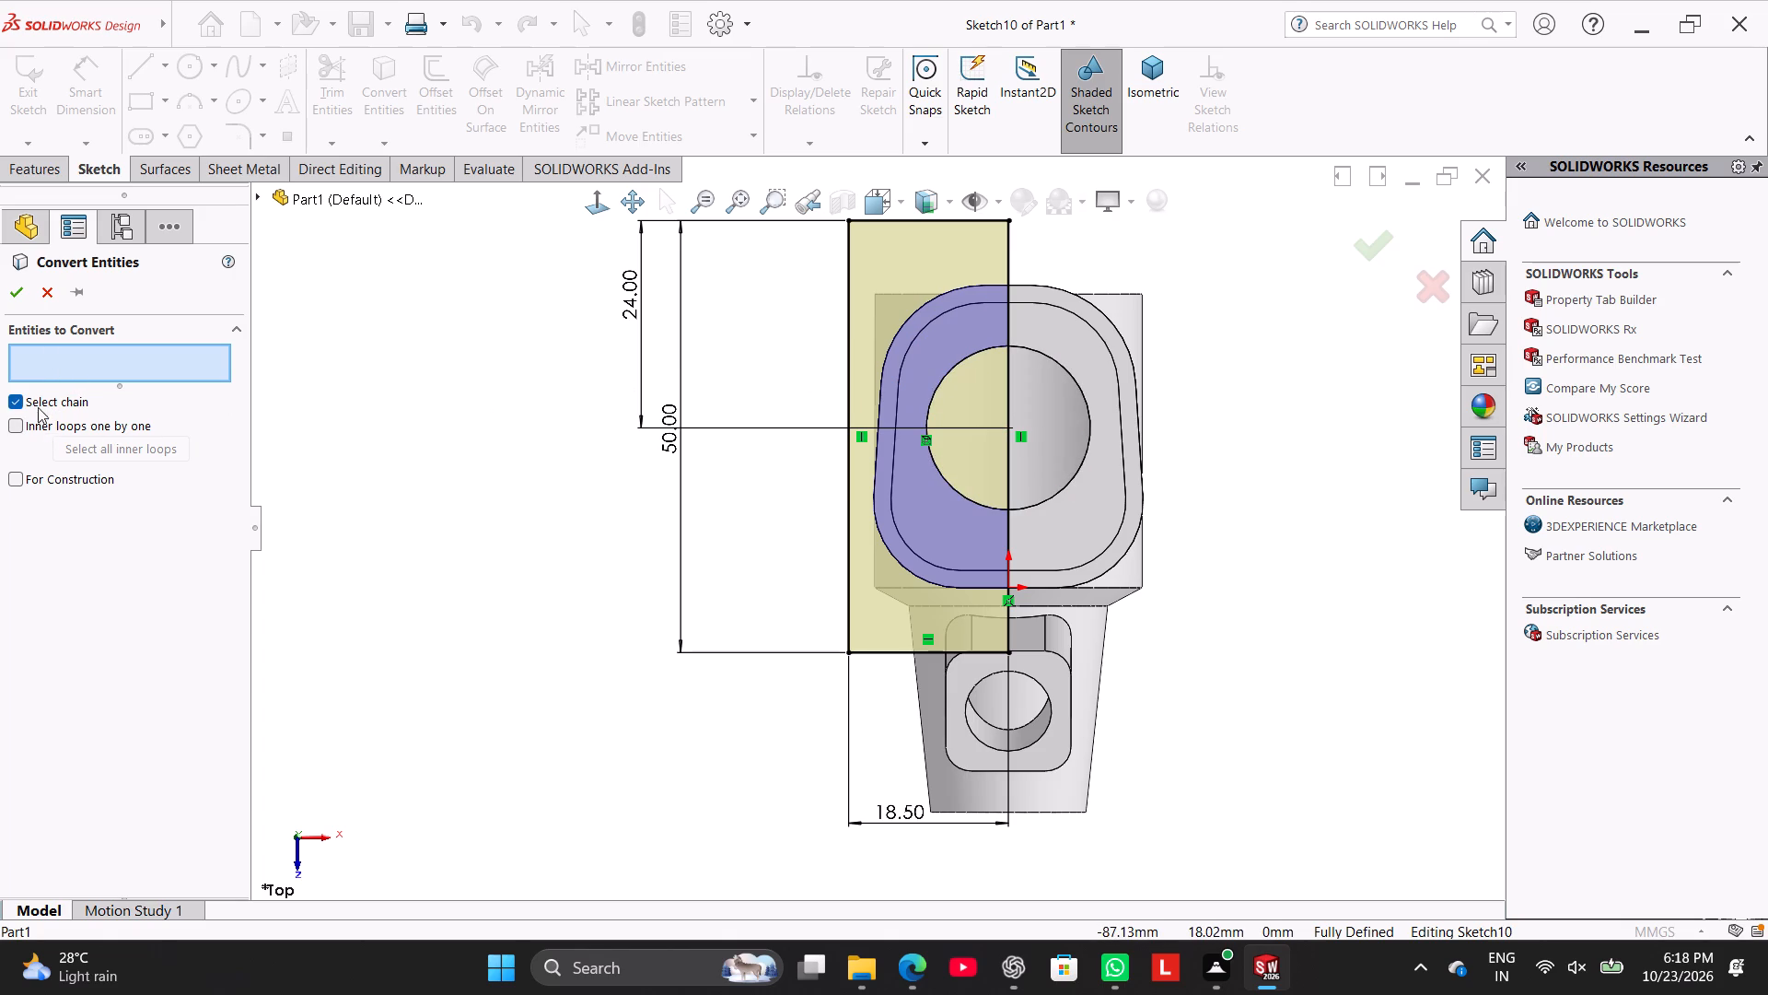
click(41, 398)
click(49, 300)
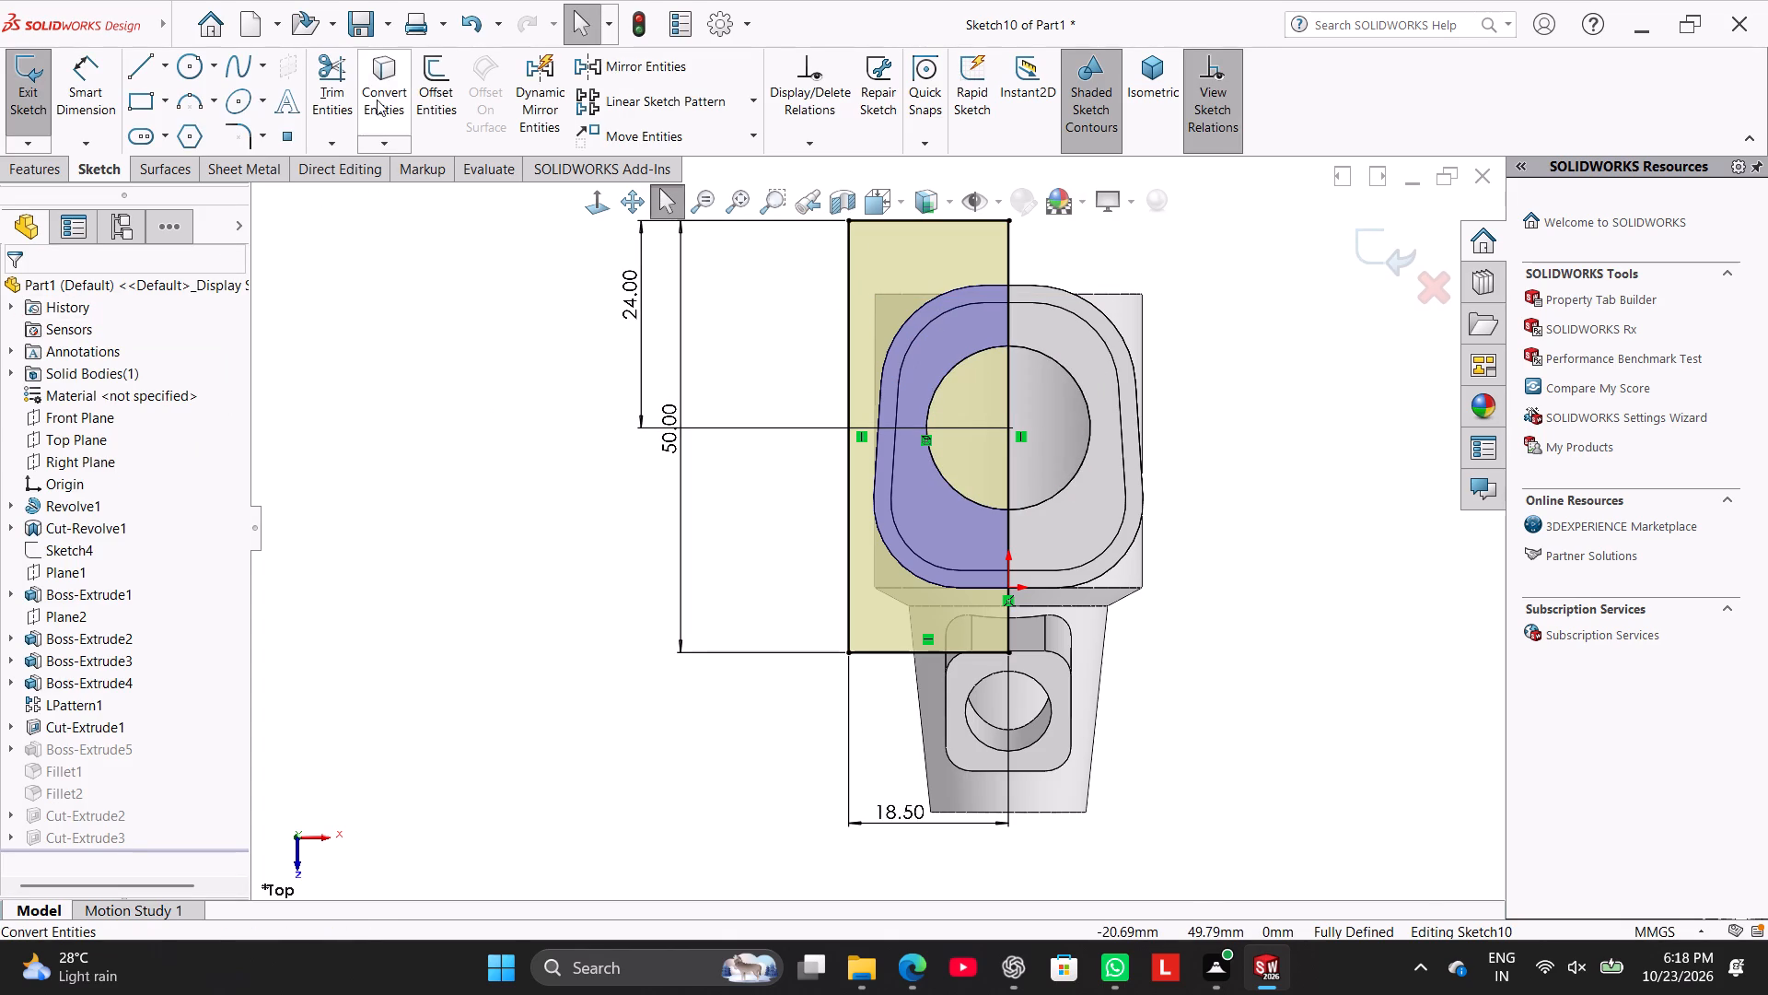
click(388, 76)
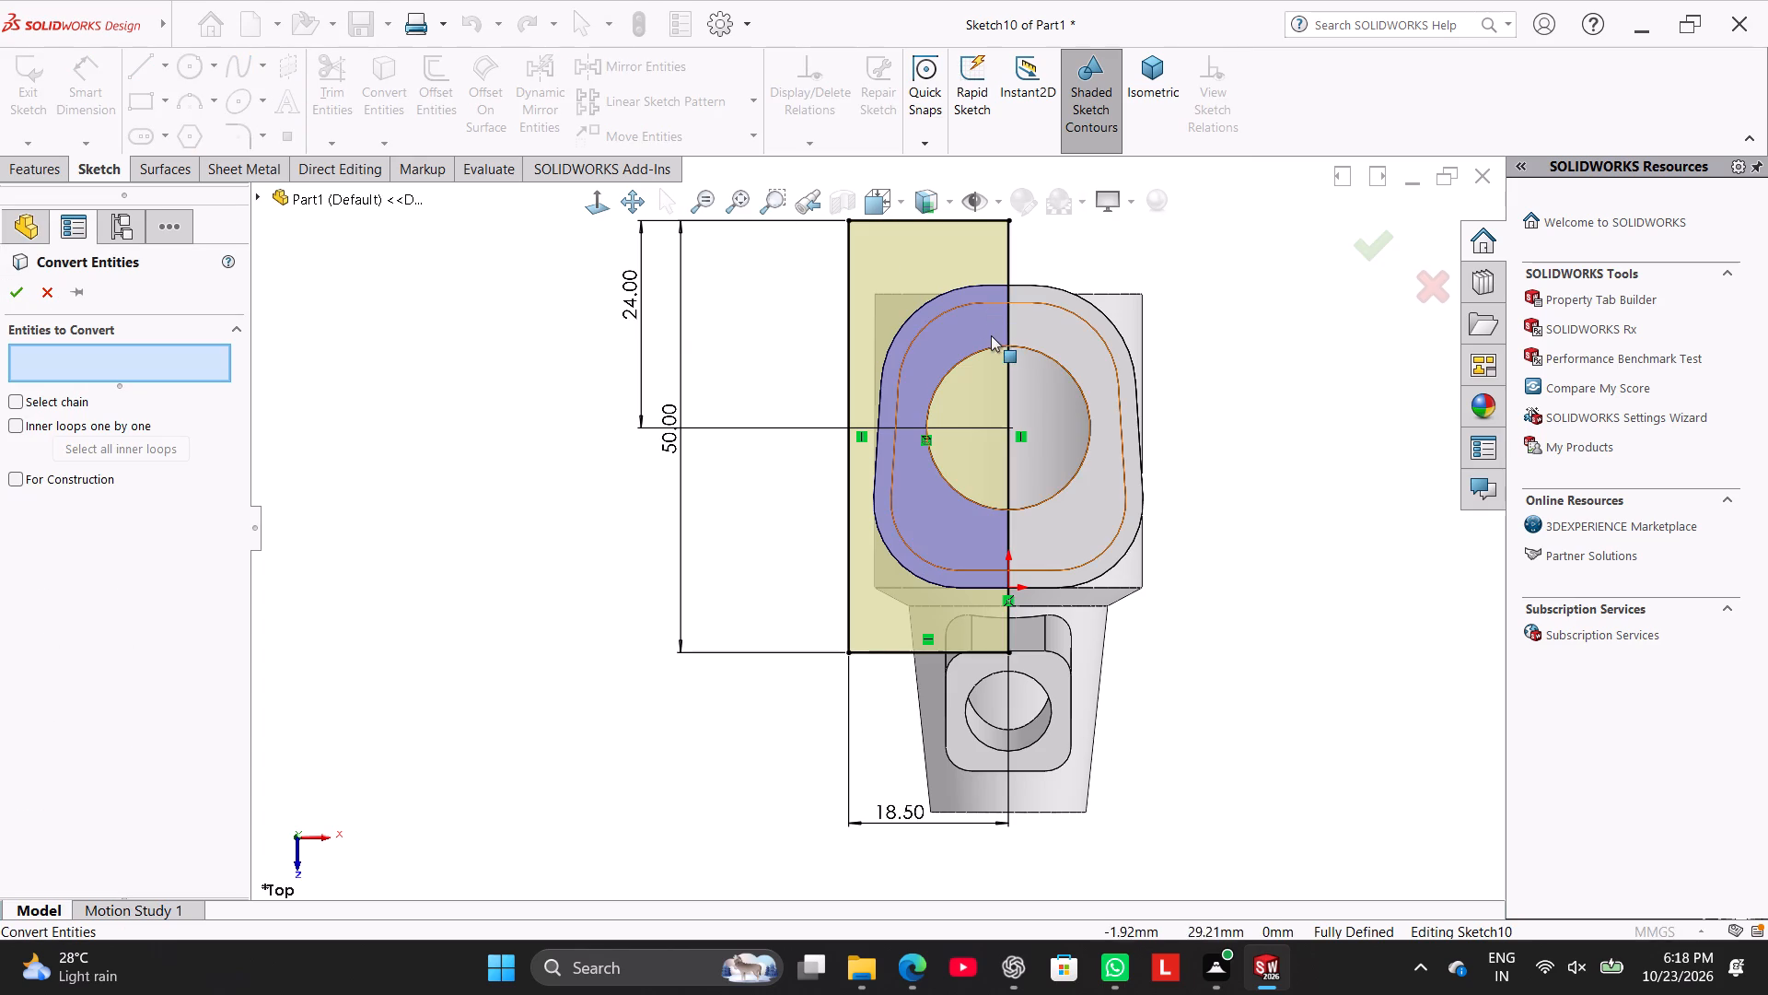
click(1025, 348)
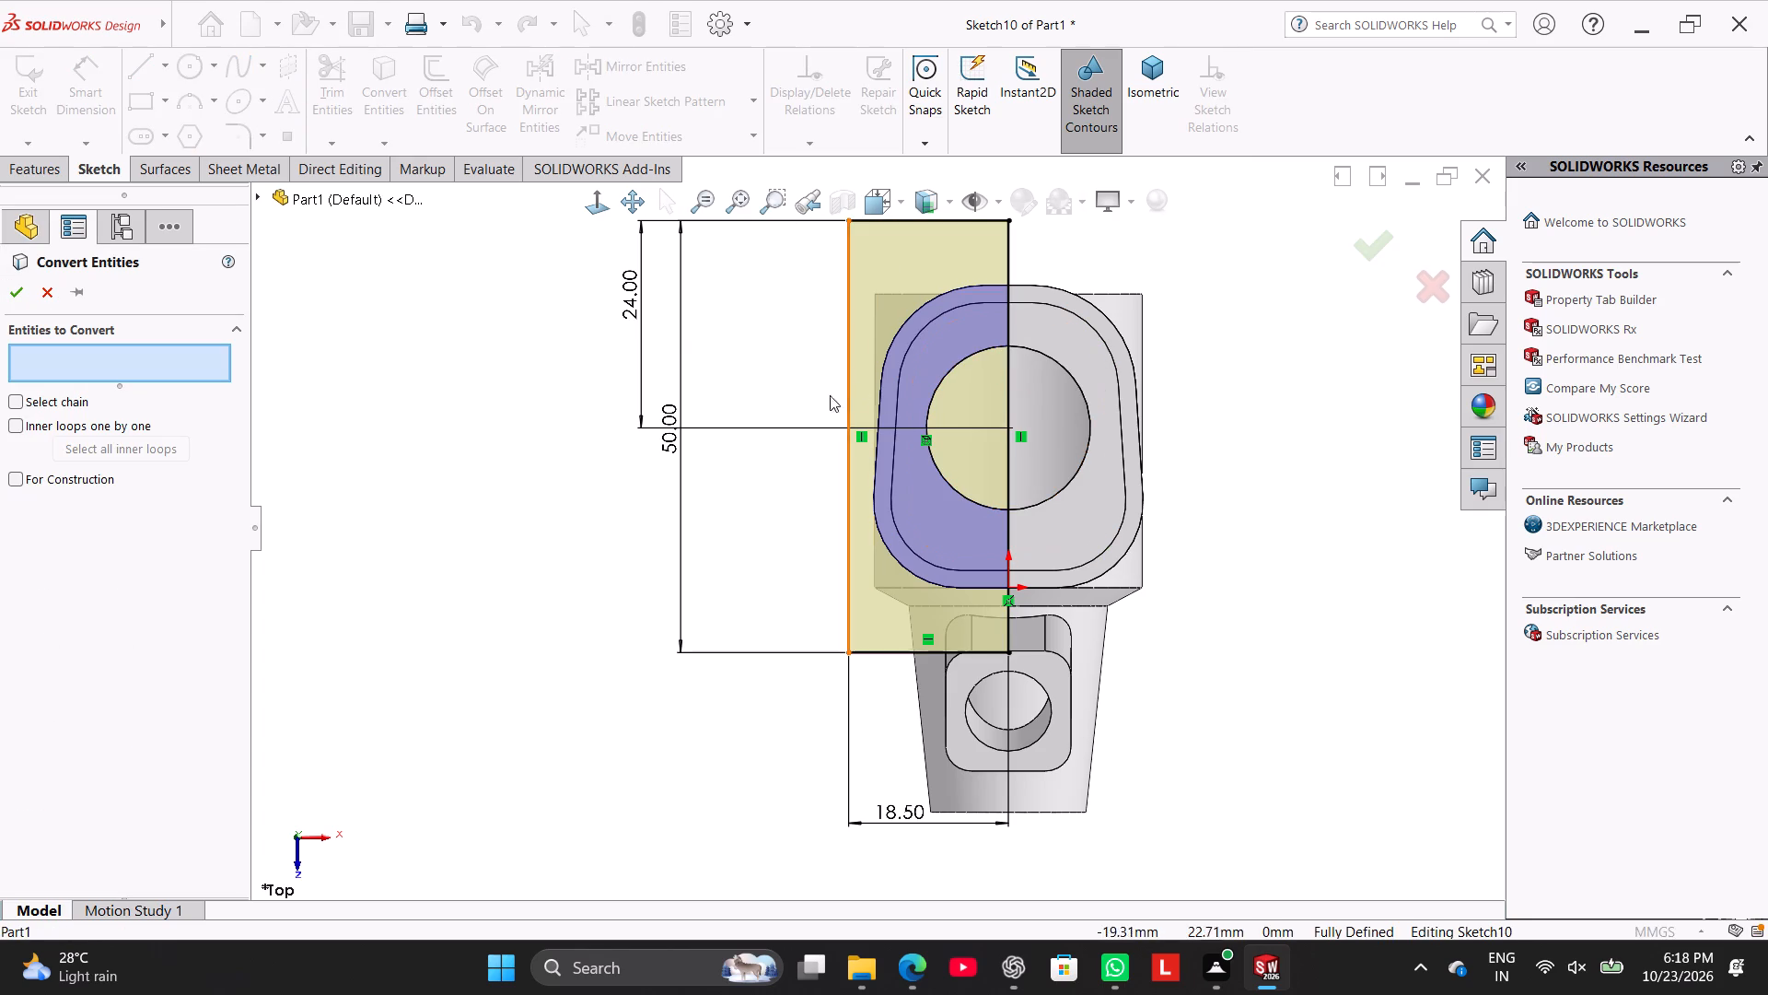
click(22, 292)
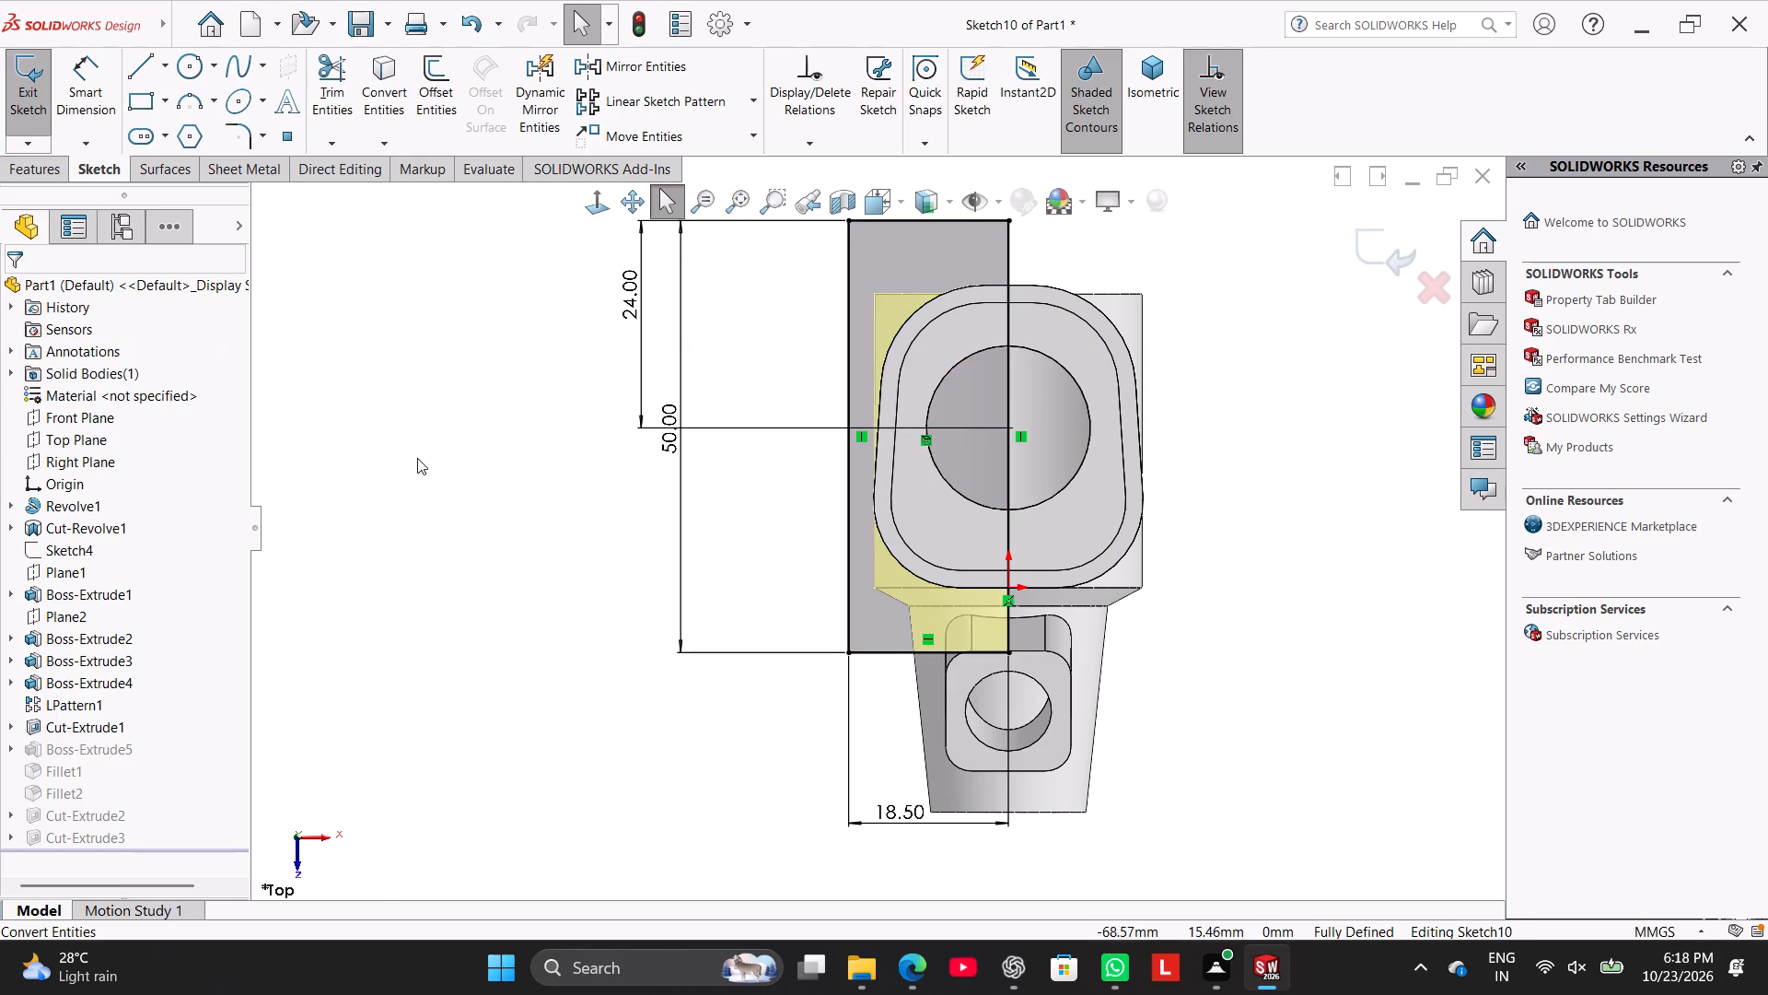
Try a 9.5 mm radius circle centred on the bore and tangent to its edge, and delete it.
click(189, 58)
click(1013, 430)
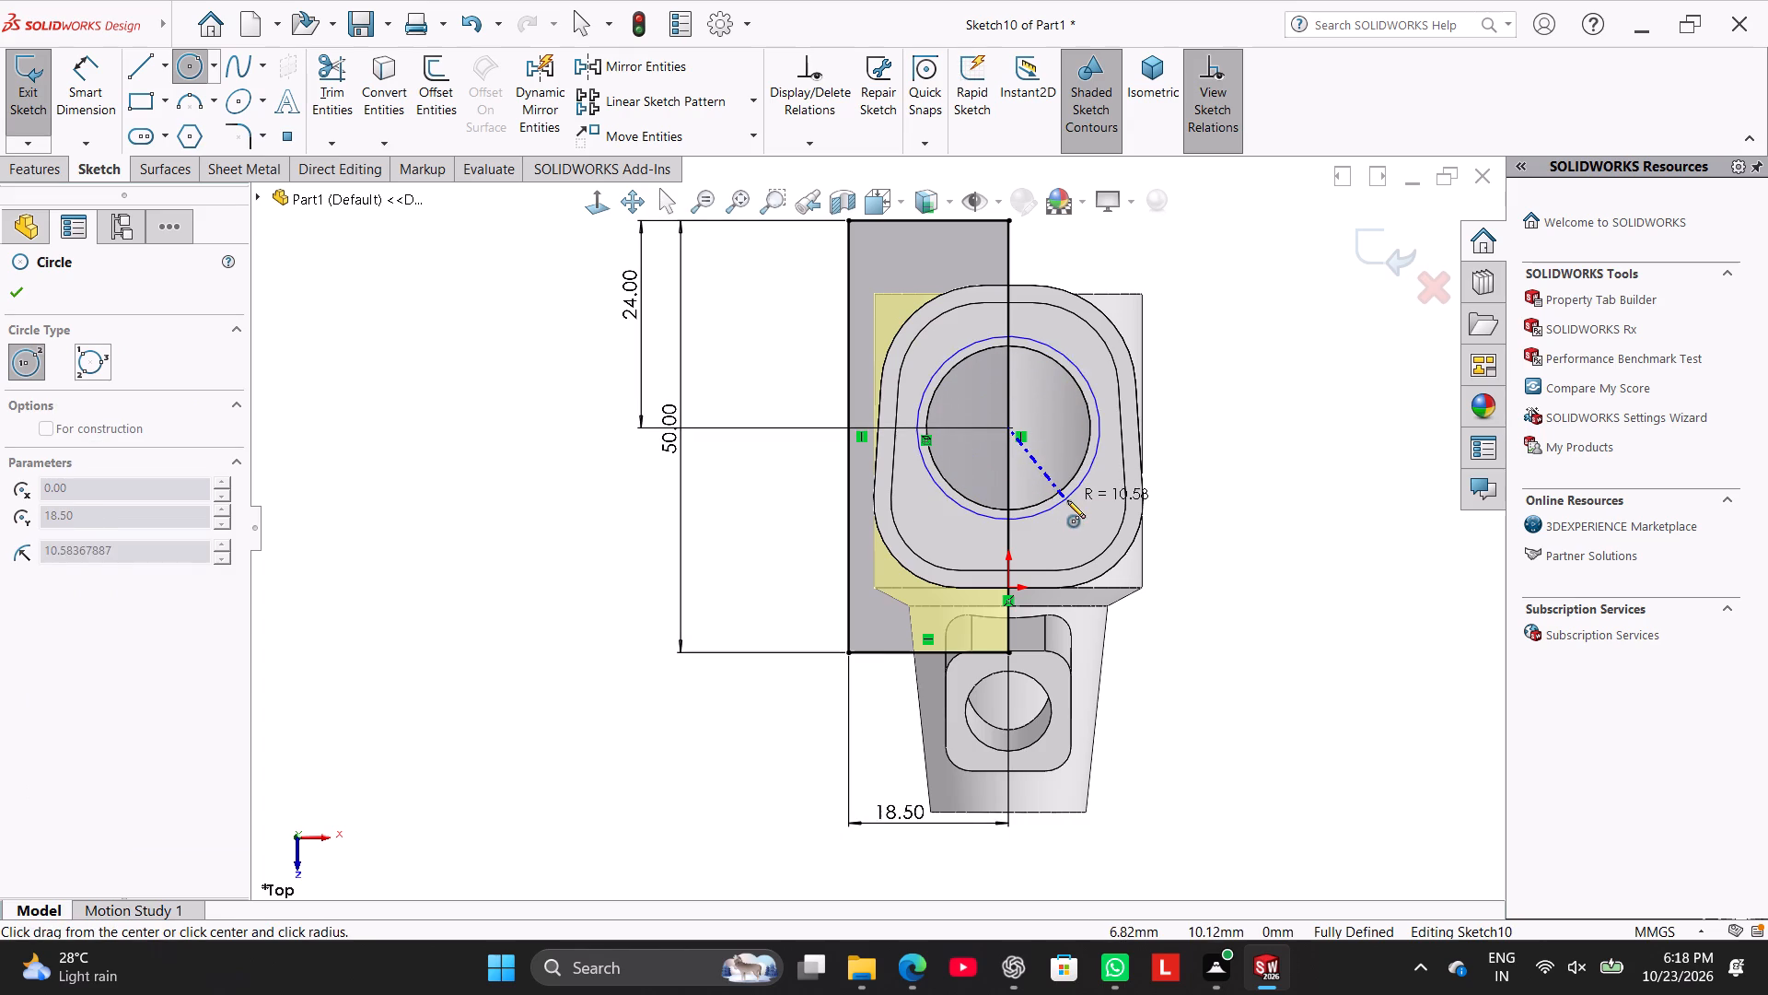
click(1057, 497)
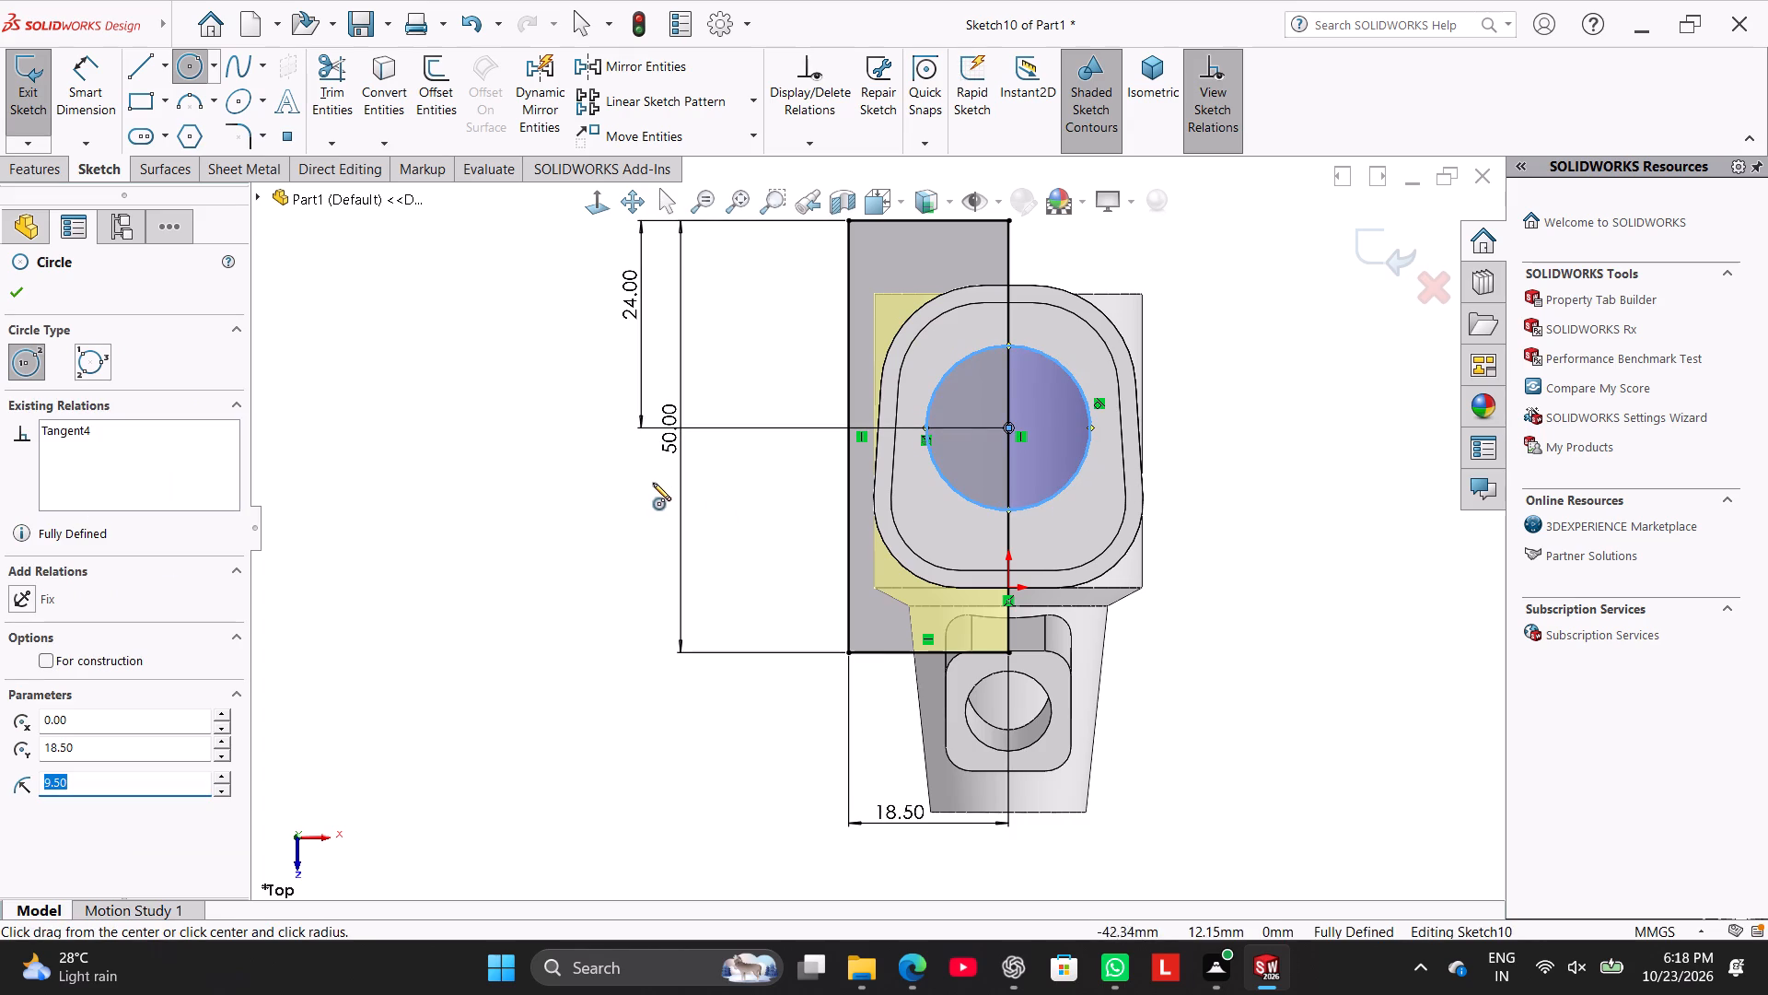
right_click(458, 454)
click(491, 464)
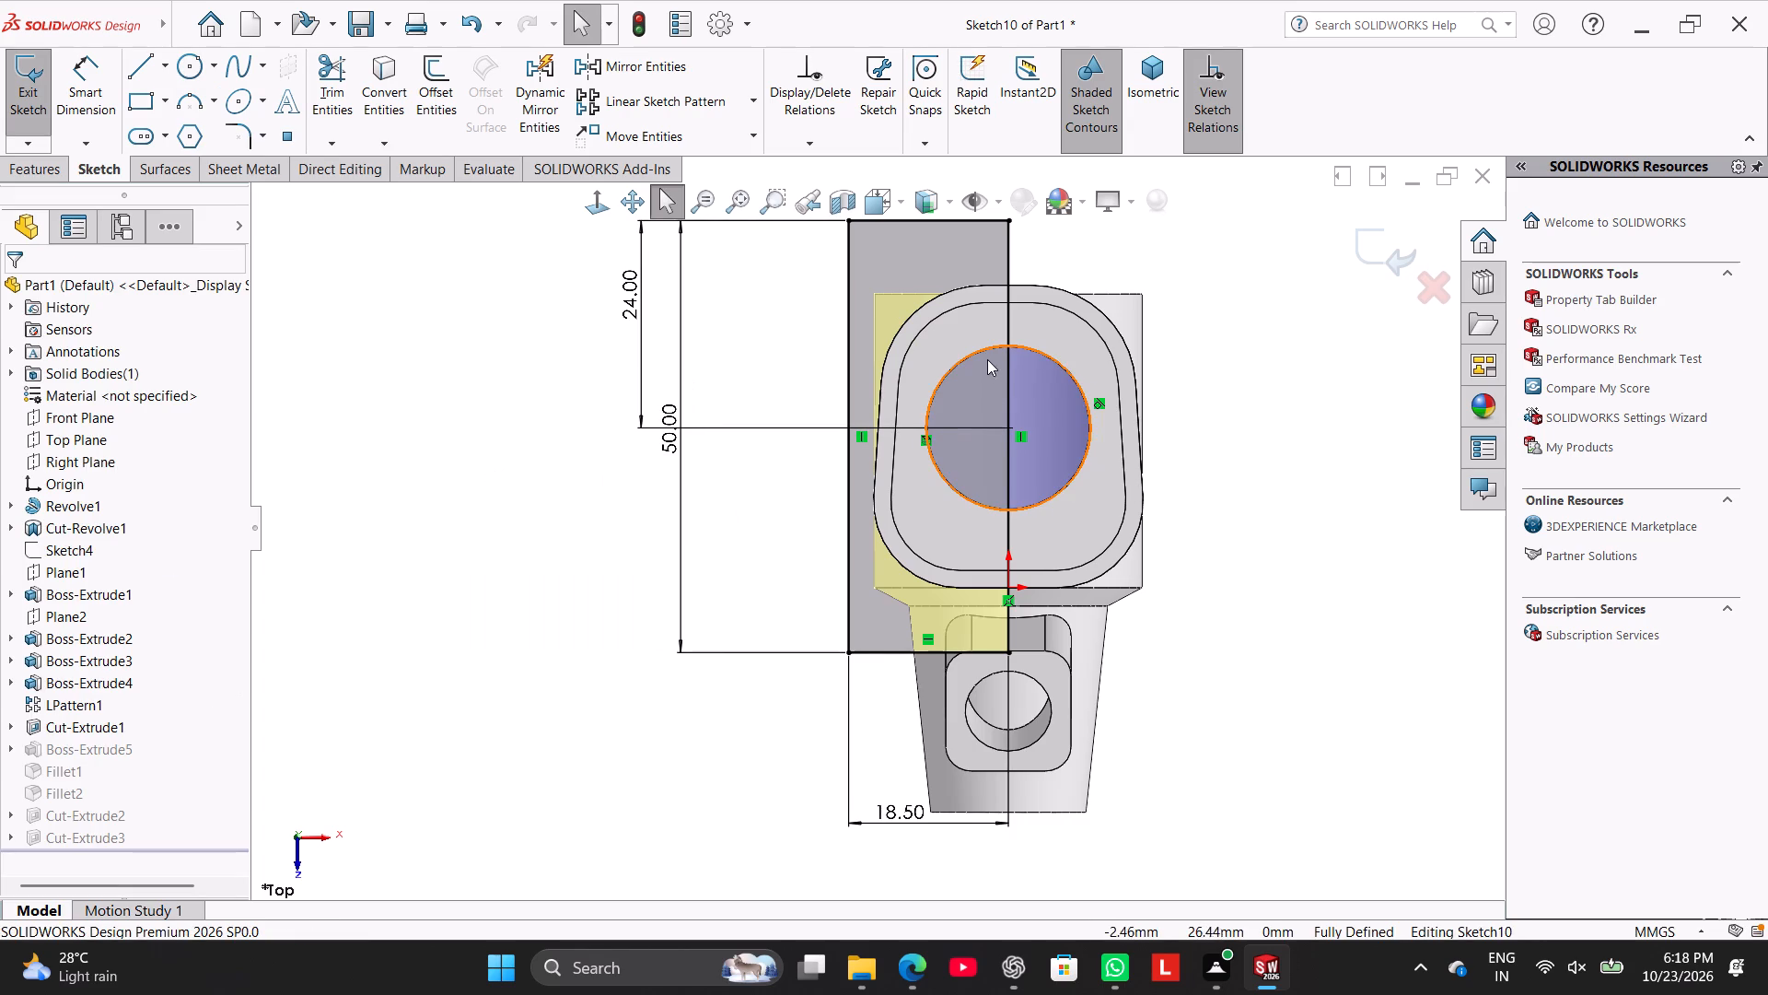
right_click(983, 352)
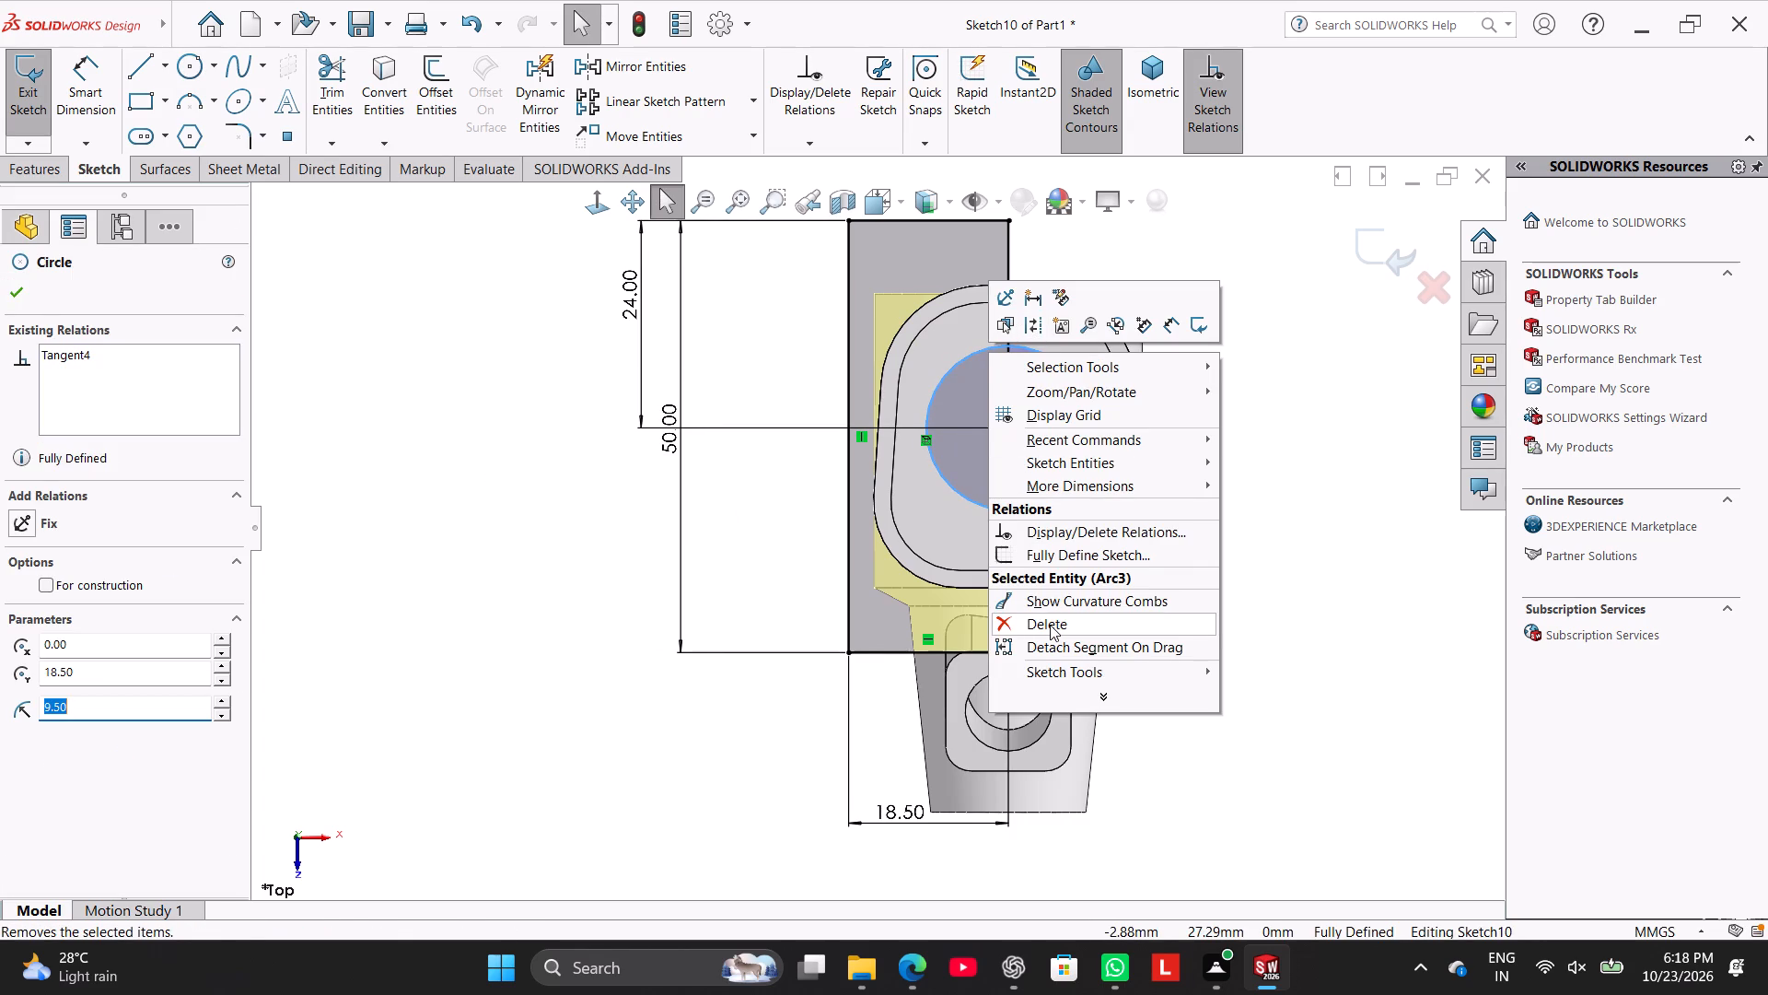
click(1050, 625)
Change the sketch's existing construction circle around the bore into solid profile geometry.
middle_drag(767, 523, 820, 523)
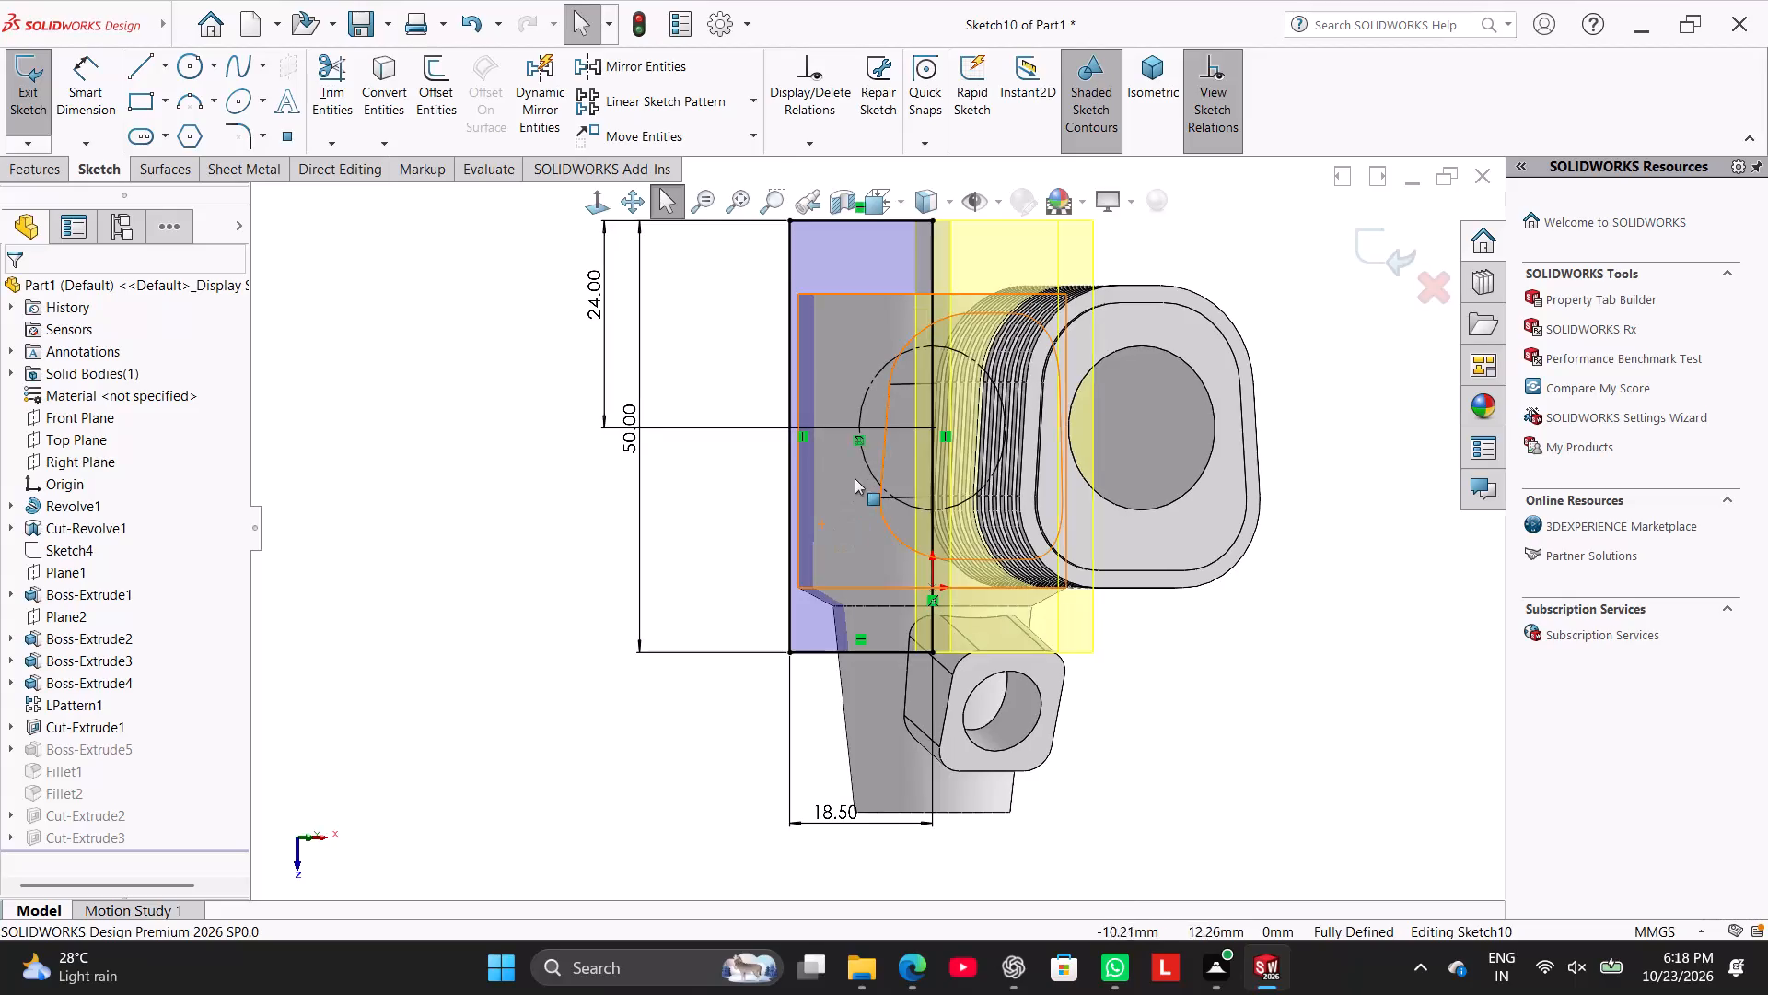
right_click(860, 454)
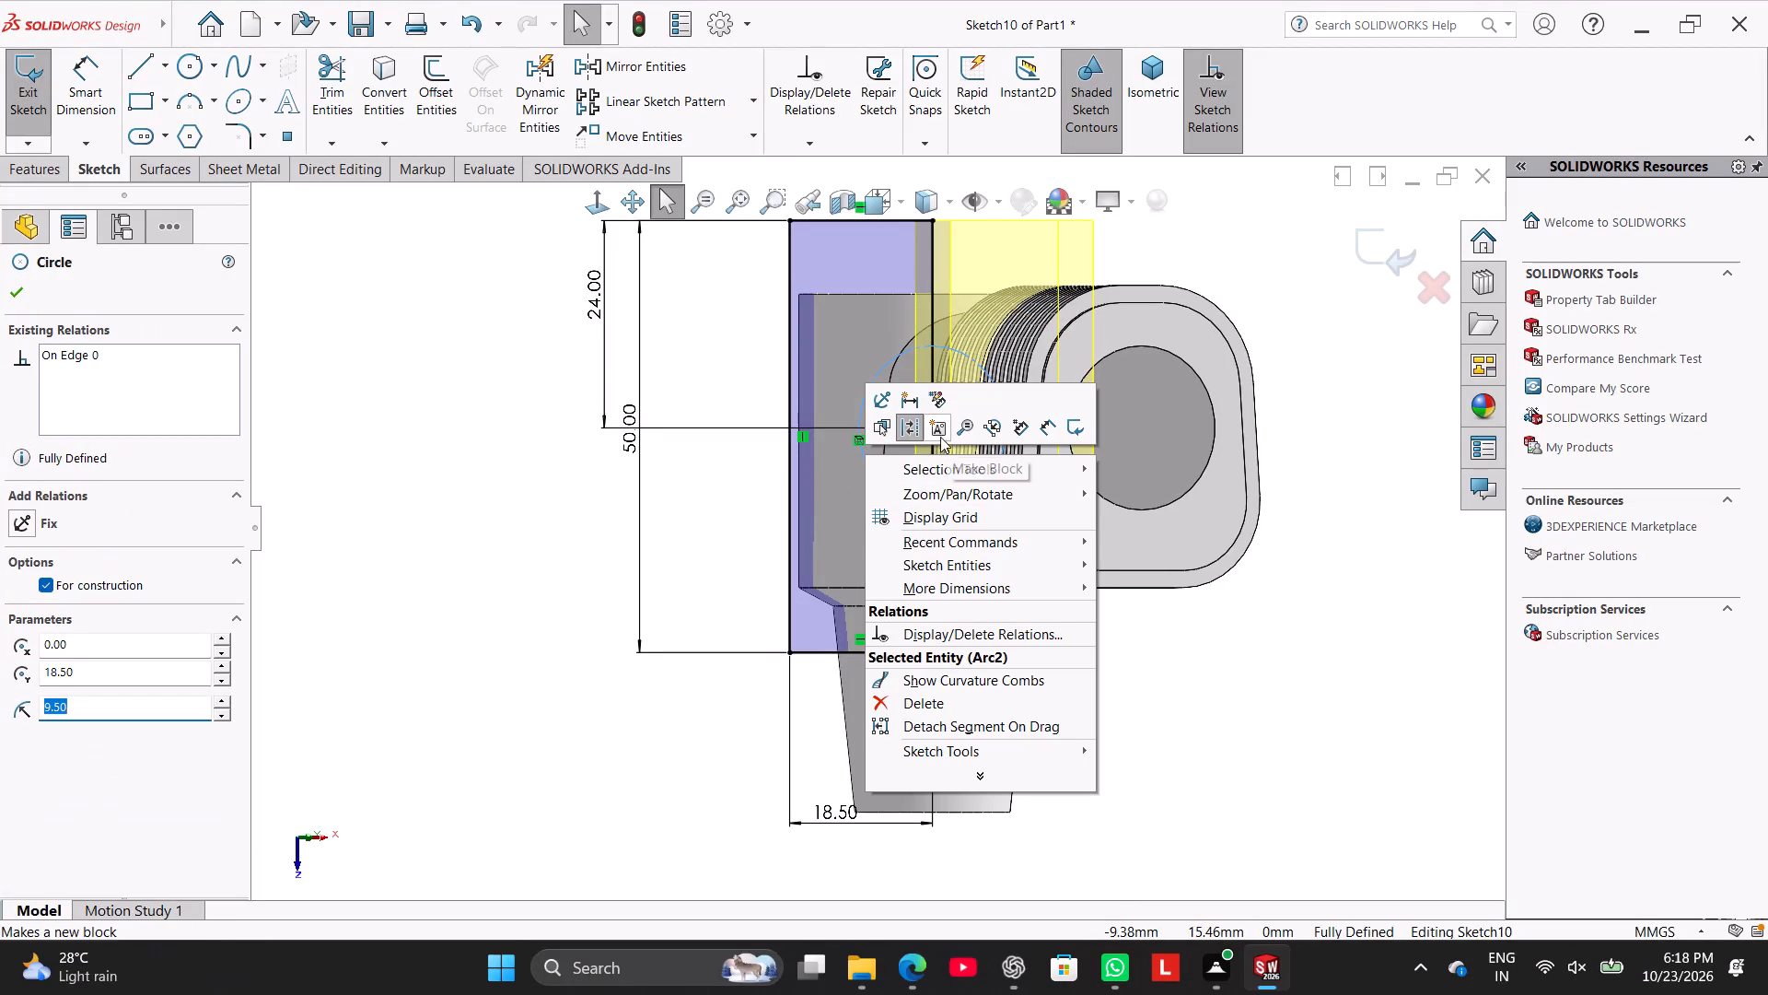
click(917, 425)
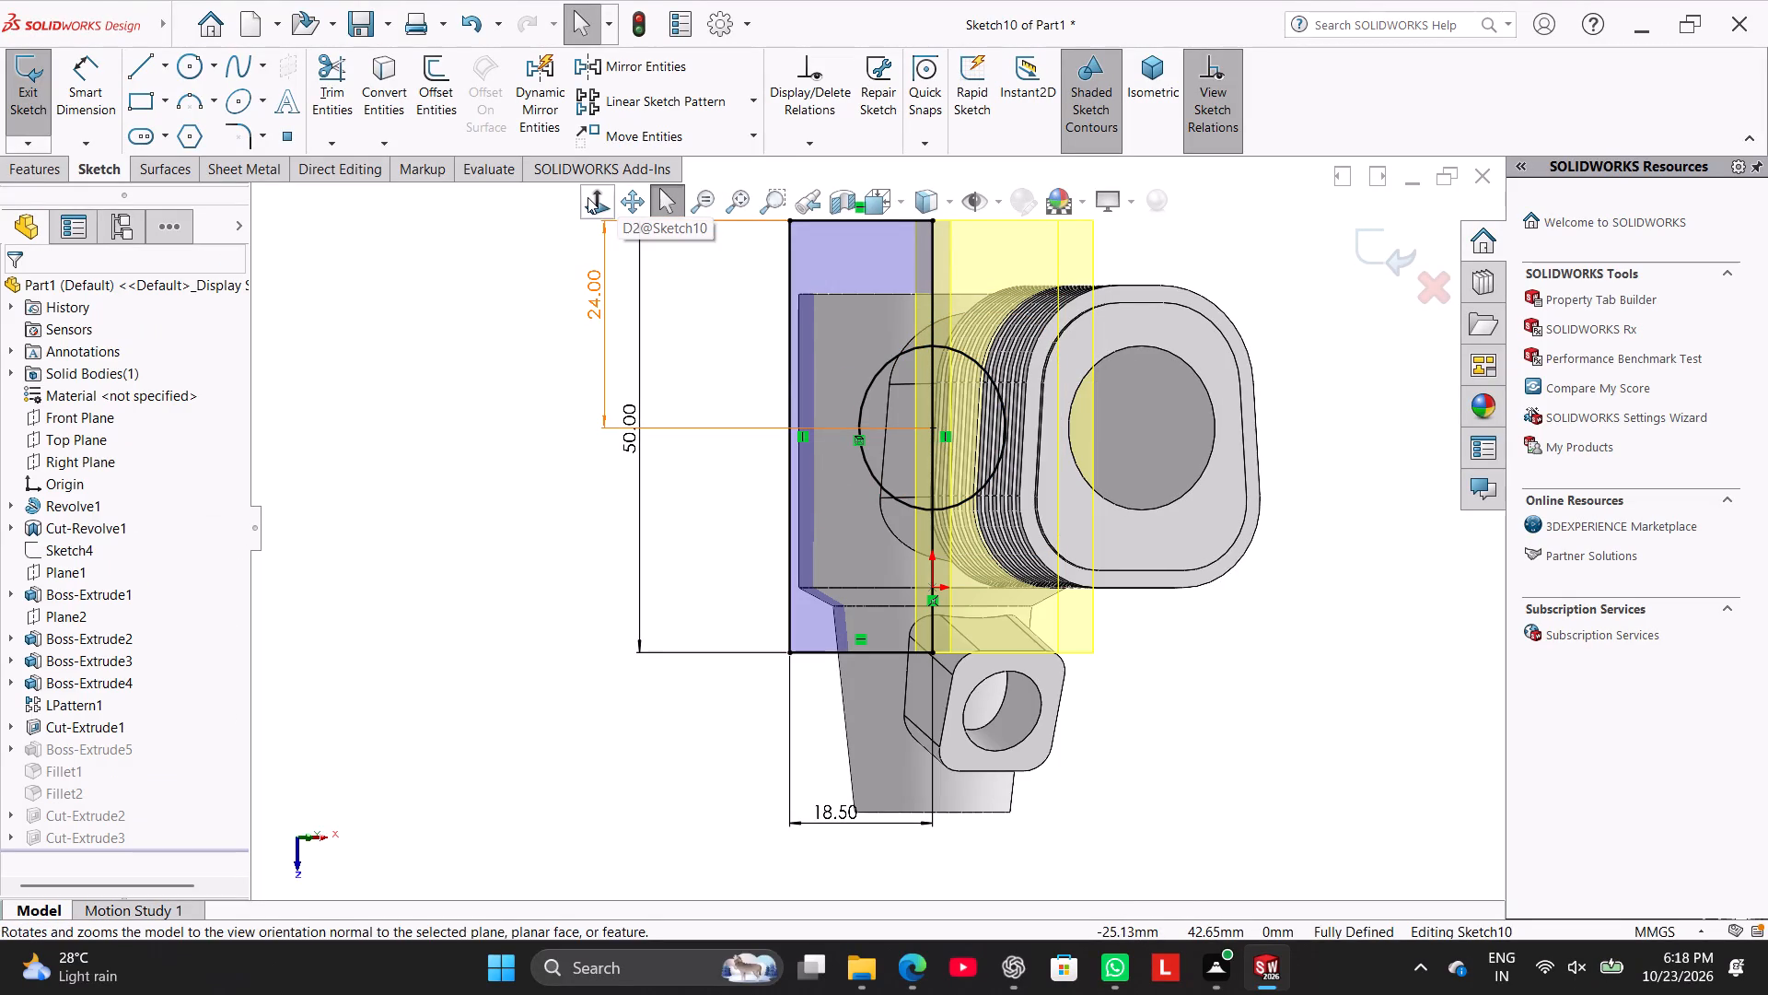
Trim off the circle's half outside the rectangle and the rectangle's edge segment inside the circle, and exit the sketch to rebuild.
click(587, 197)
click(528, 364)
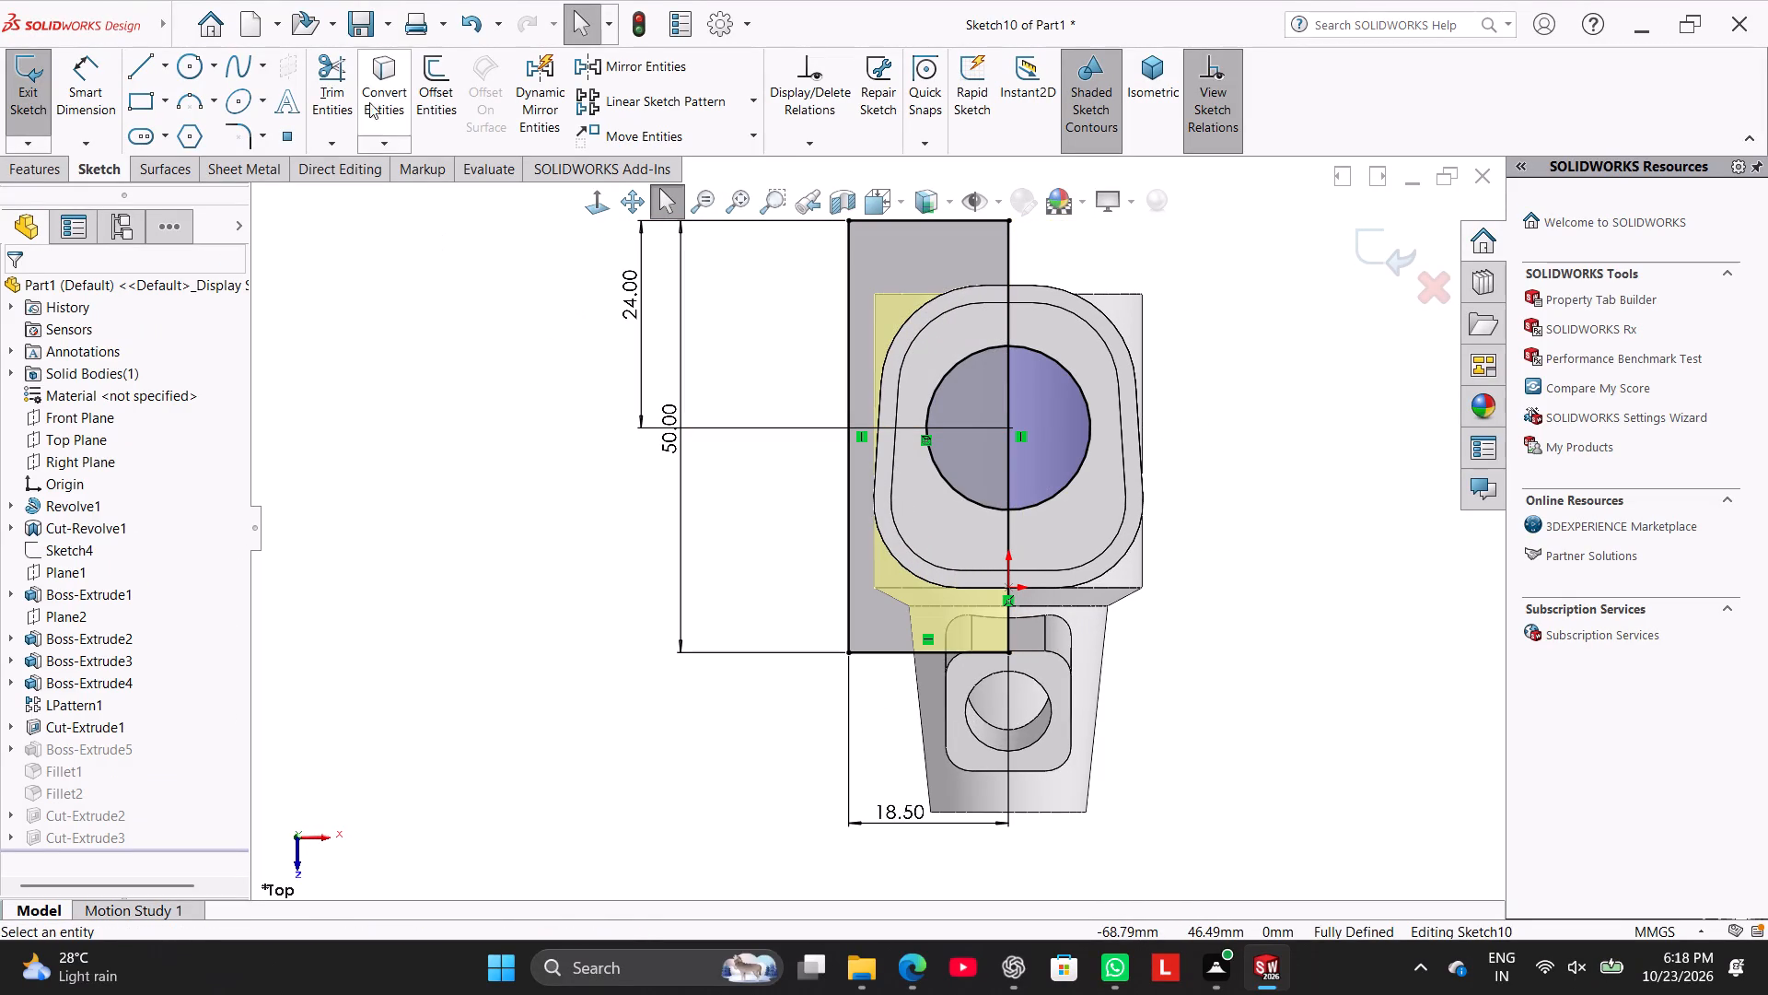
click(339, 63)
drag(1076, 343, 1035, 377)
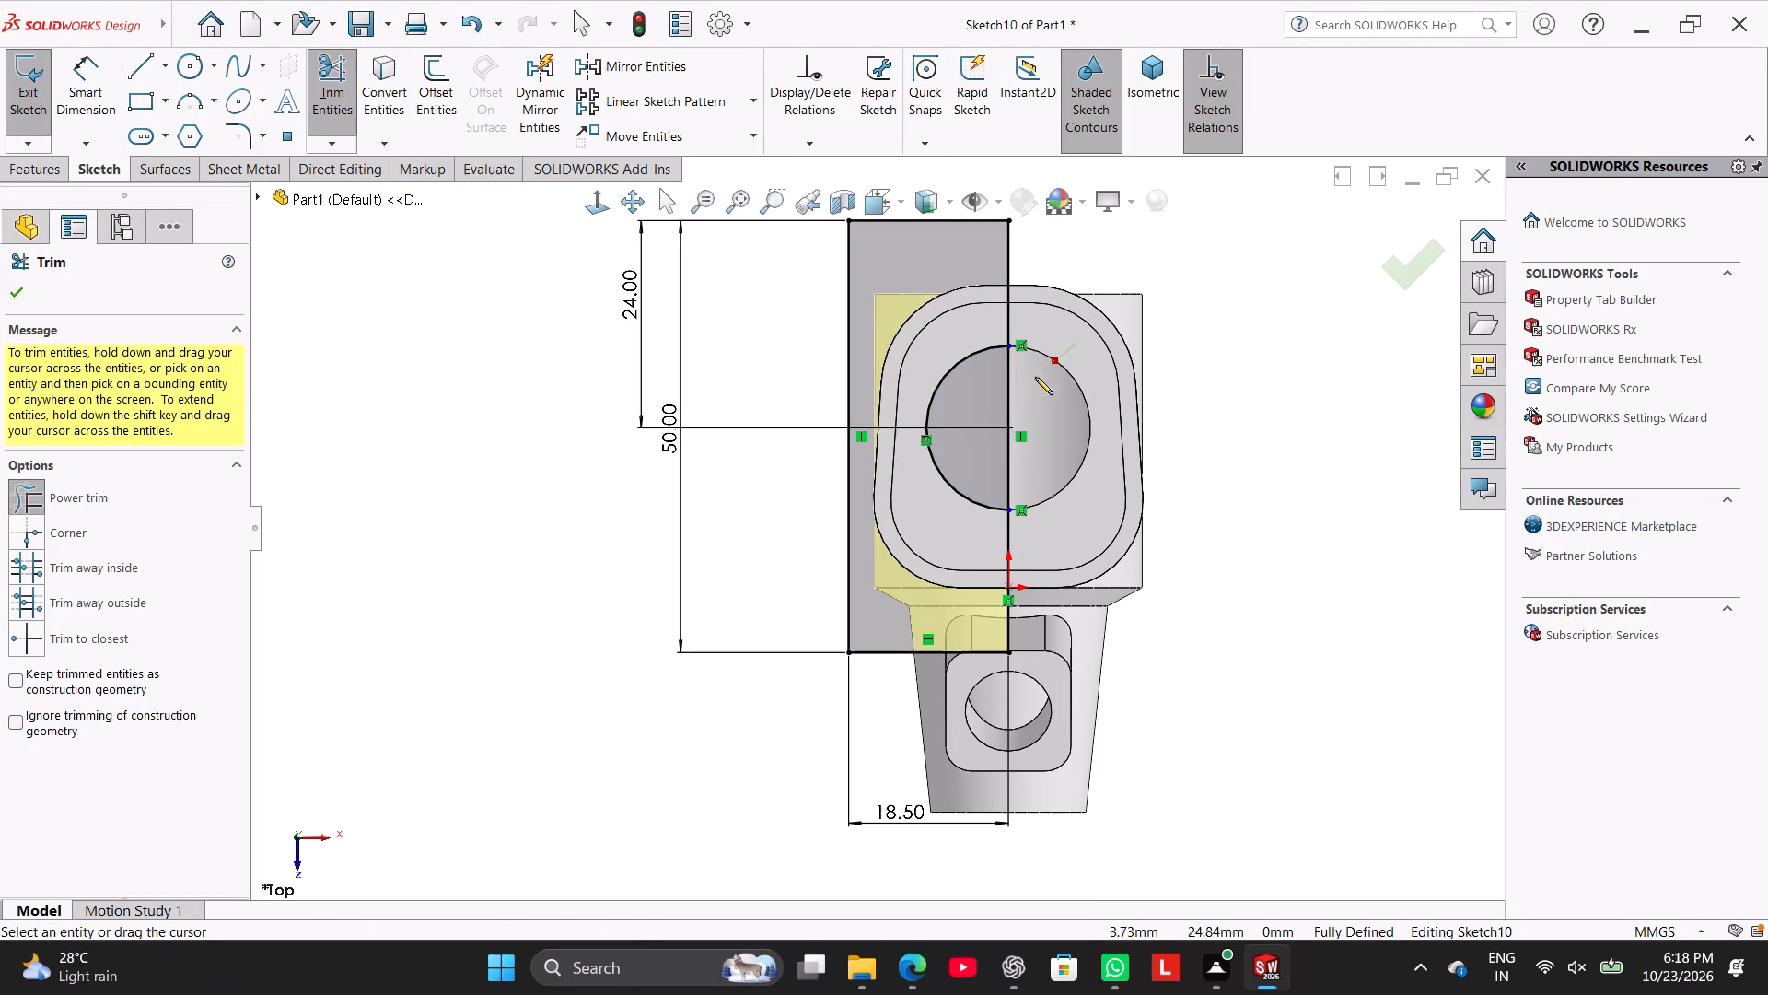
drag(1035, 377, 1041, 418)
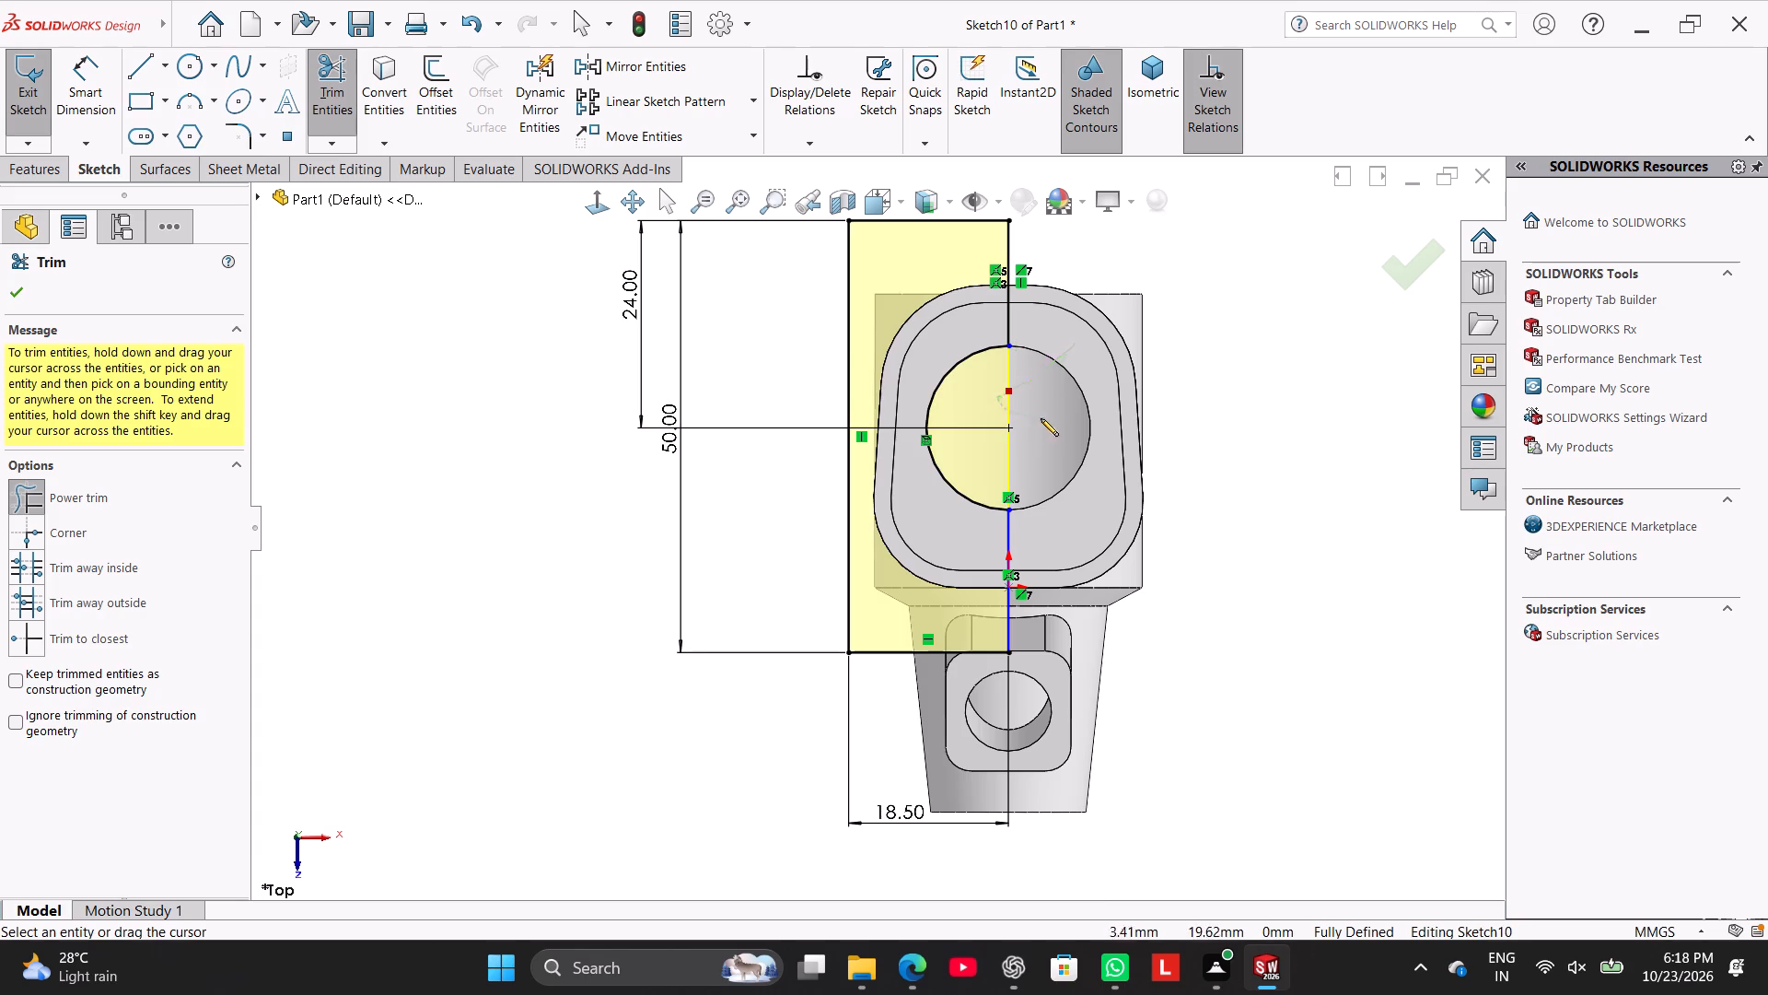
drag(1041, 418, 1049, 421)
right_click(445, 525)
click(521, 577)
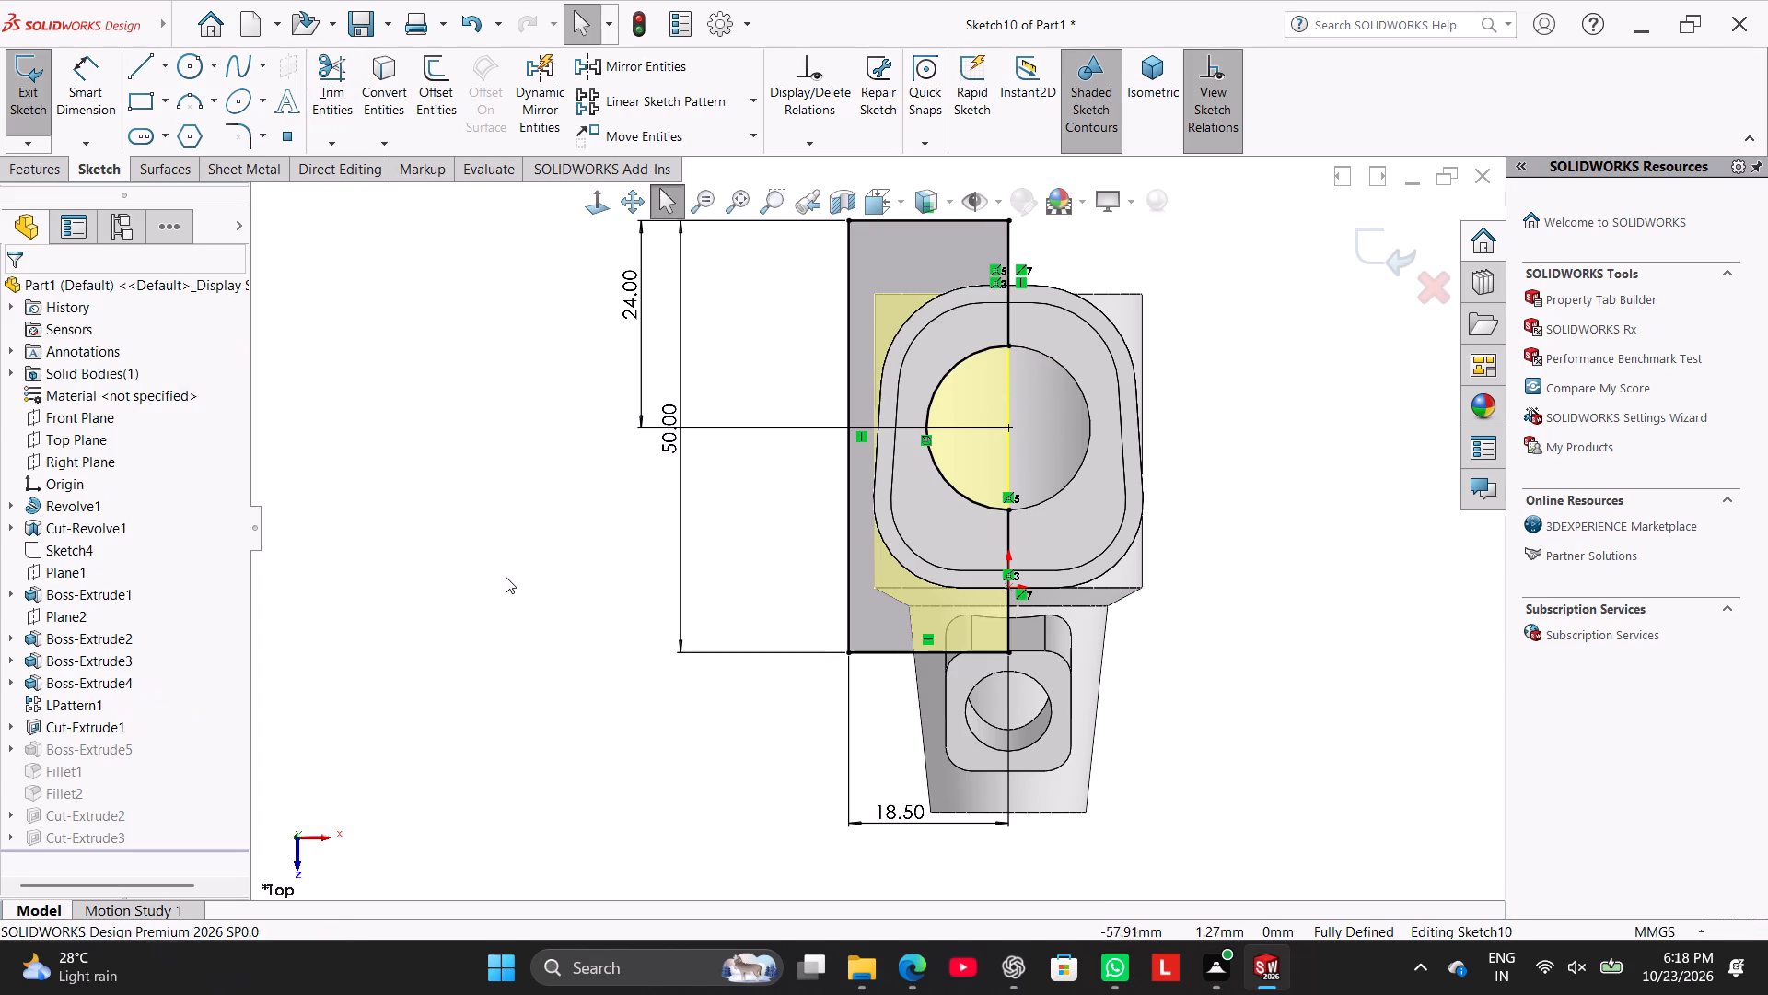
click(16, 88)
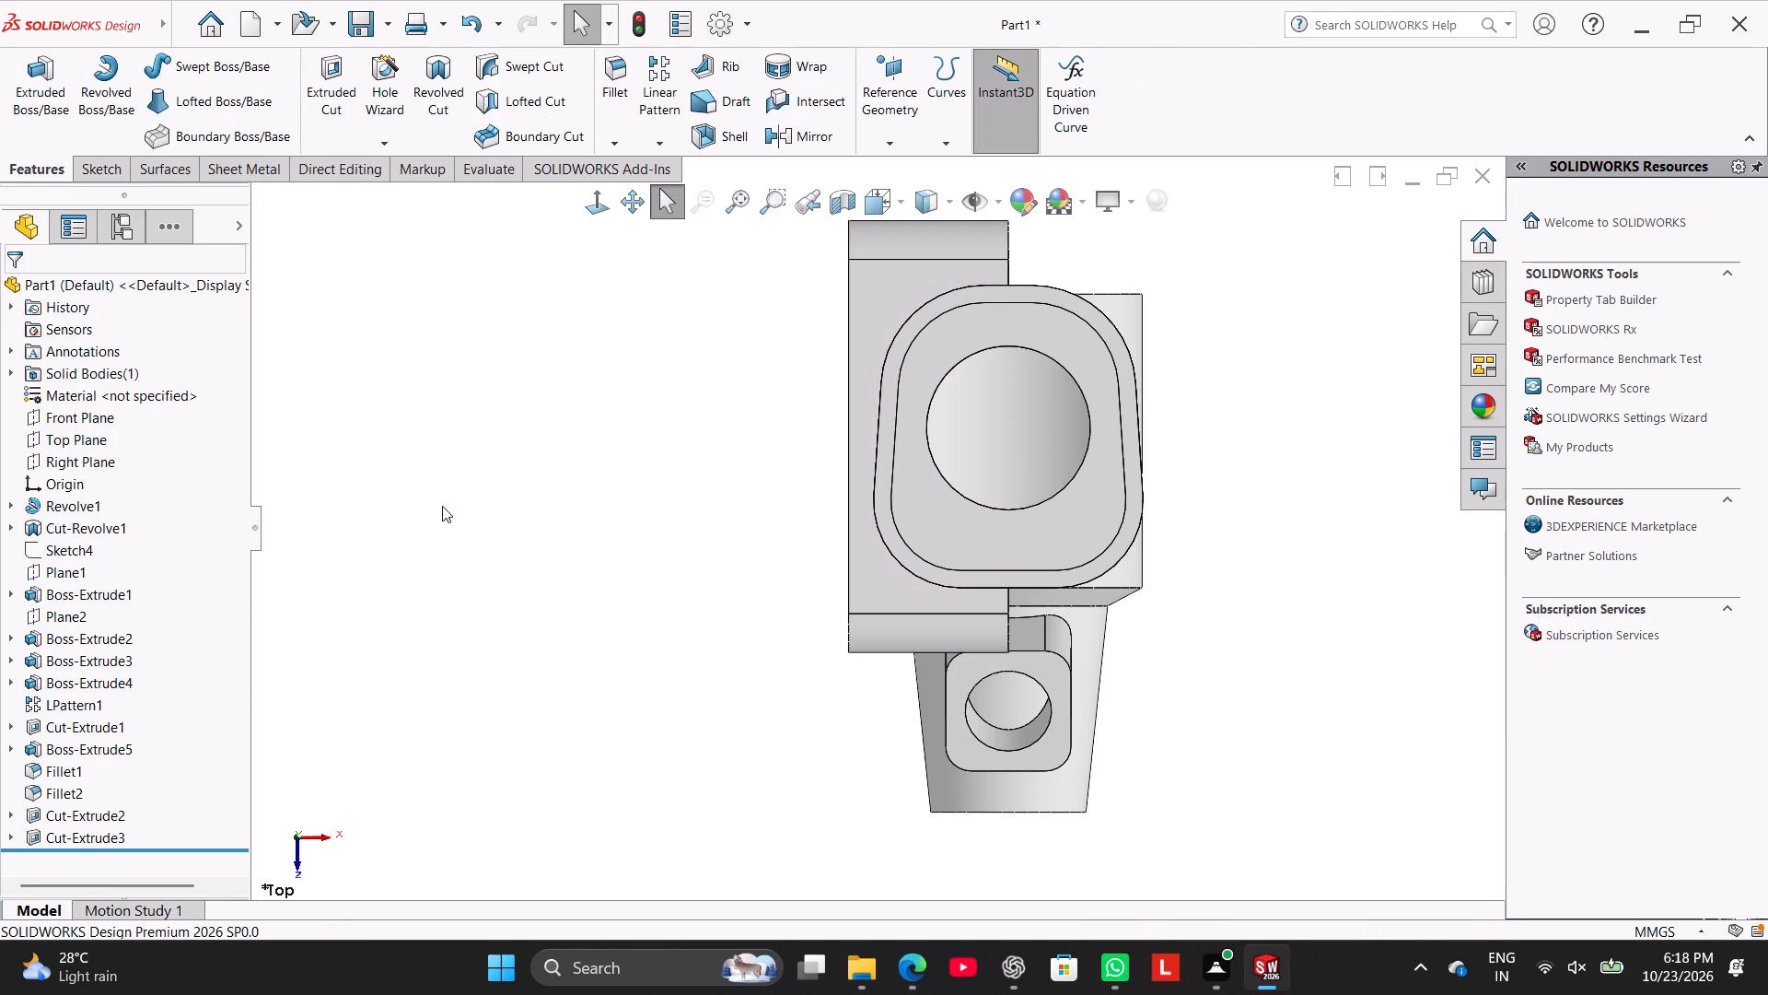
Inspect the side flange and the finned boss's bore from several angles, finishing in the isometric view.
middle_drag(457, 539, 486, 407)
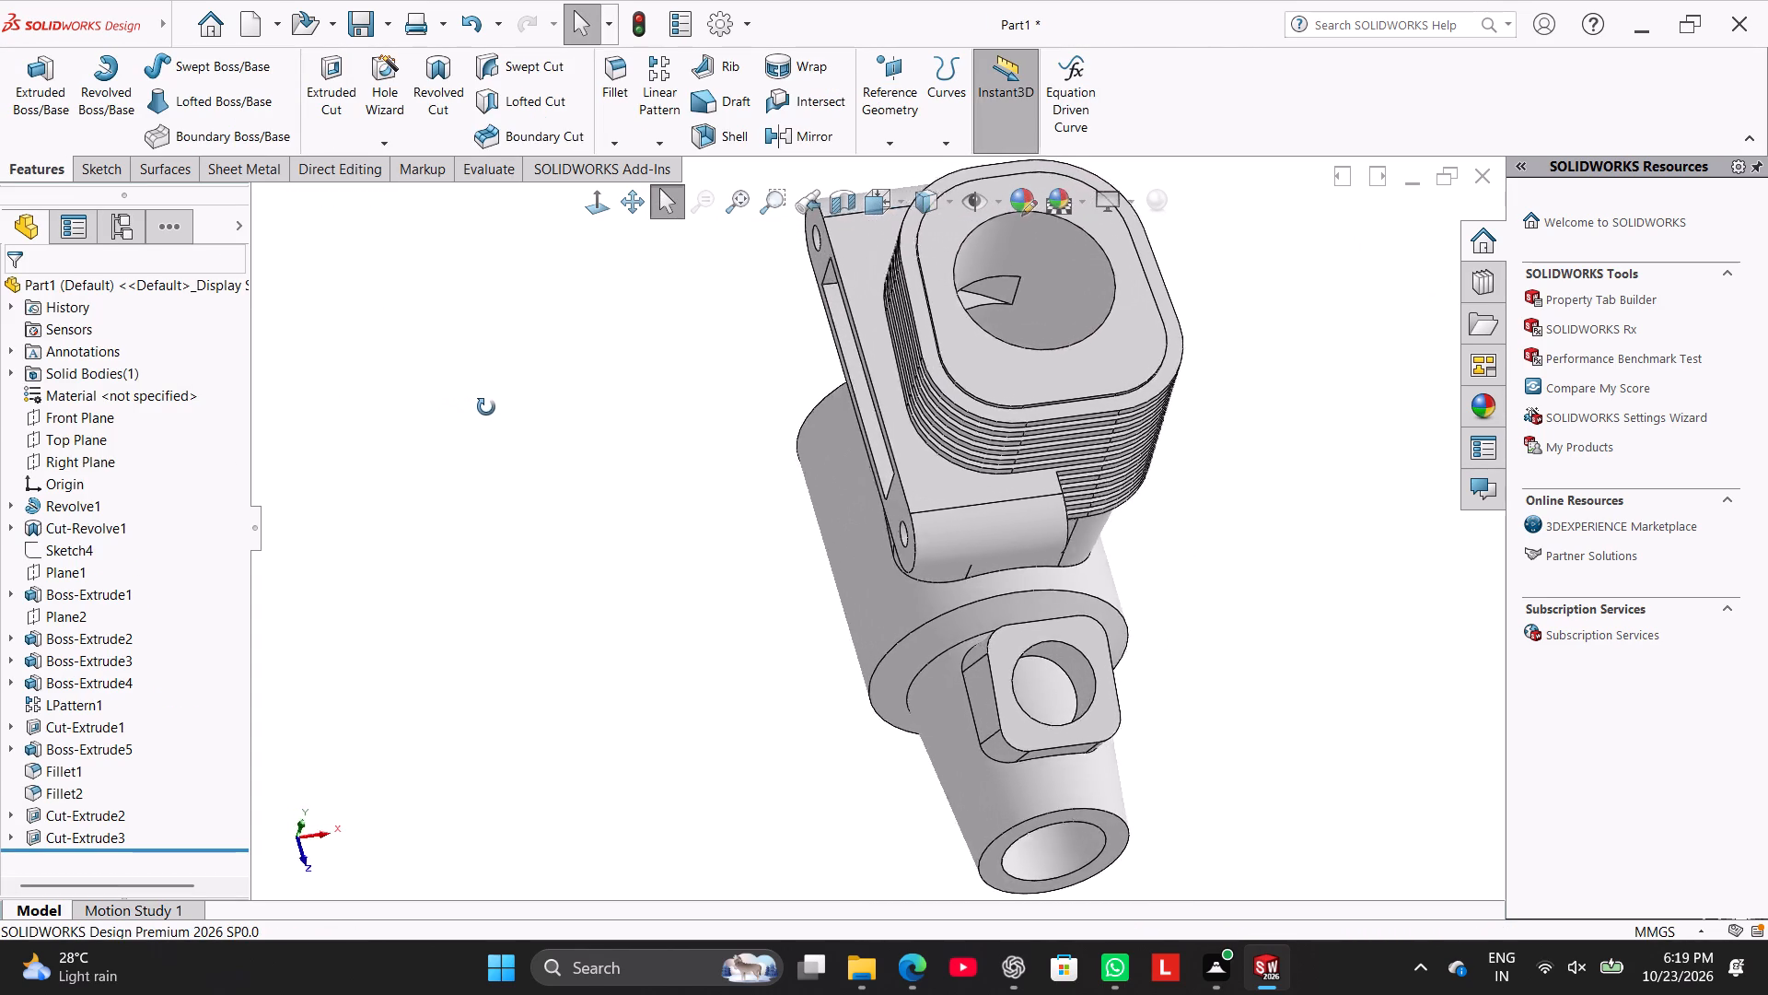
middle_drag(486, 407, 404, 460)
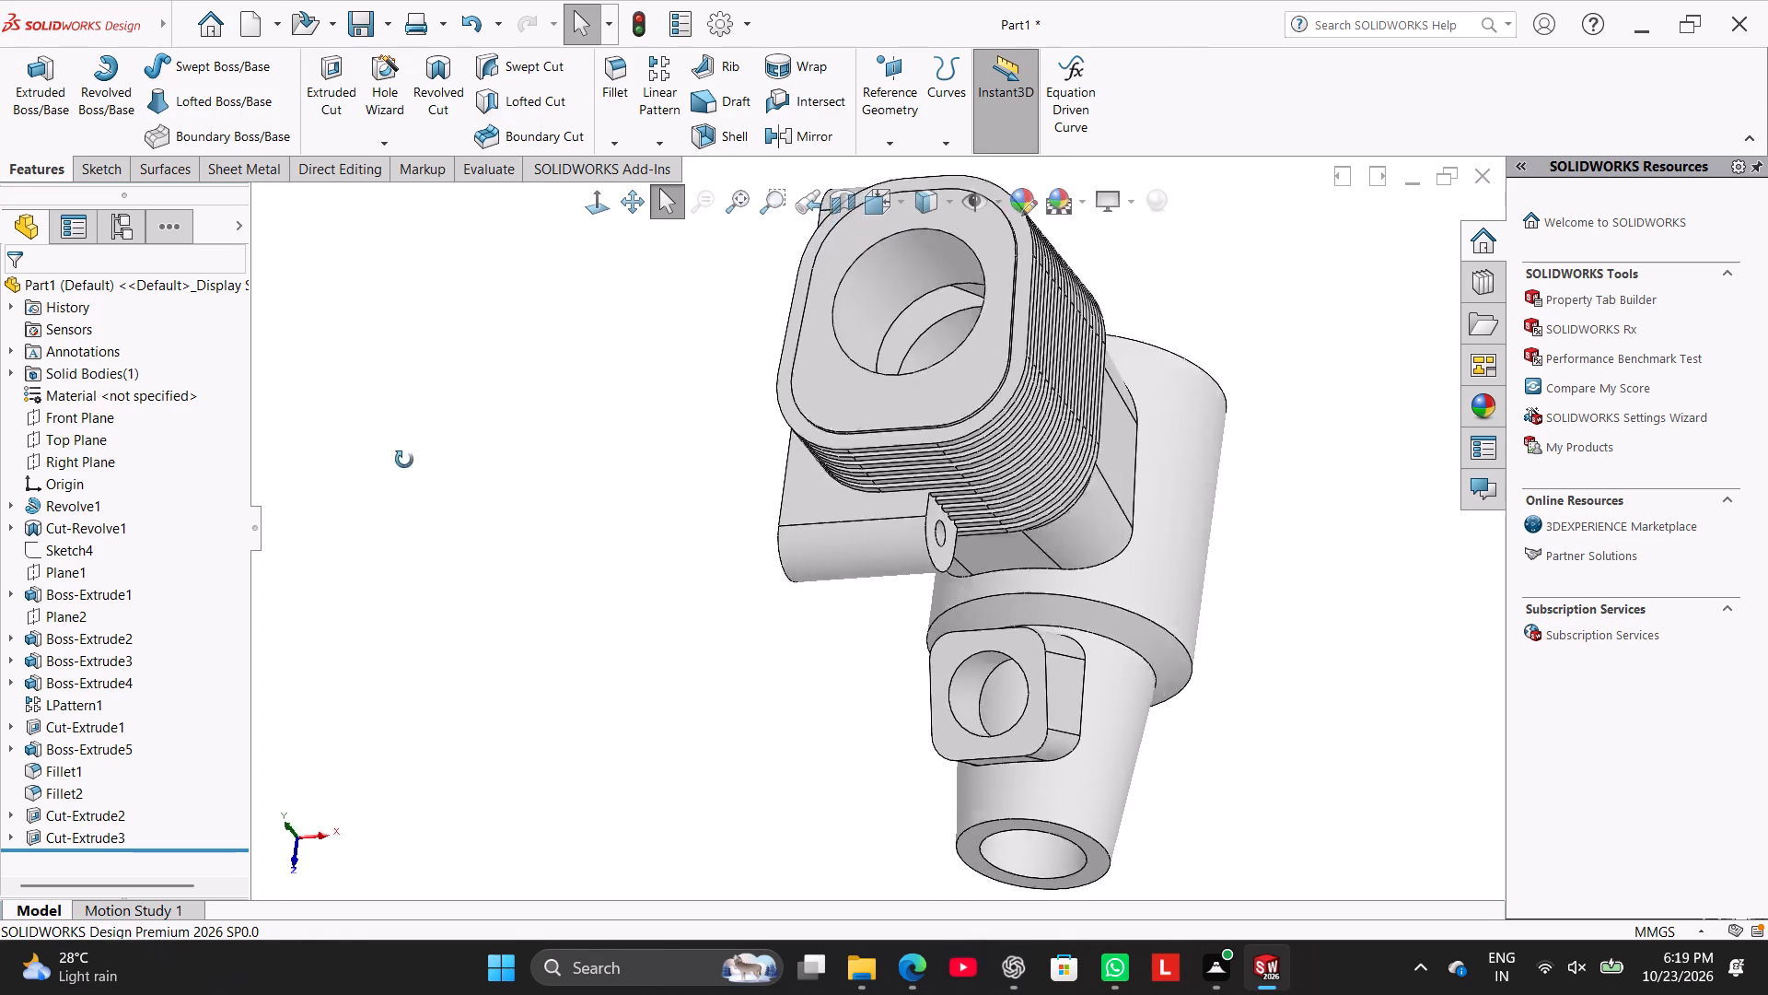
middle_drag(404, 460, 575, 580)
right_drag(541, 579, 691, 450)
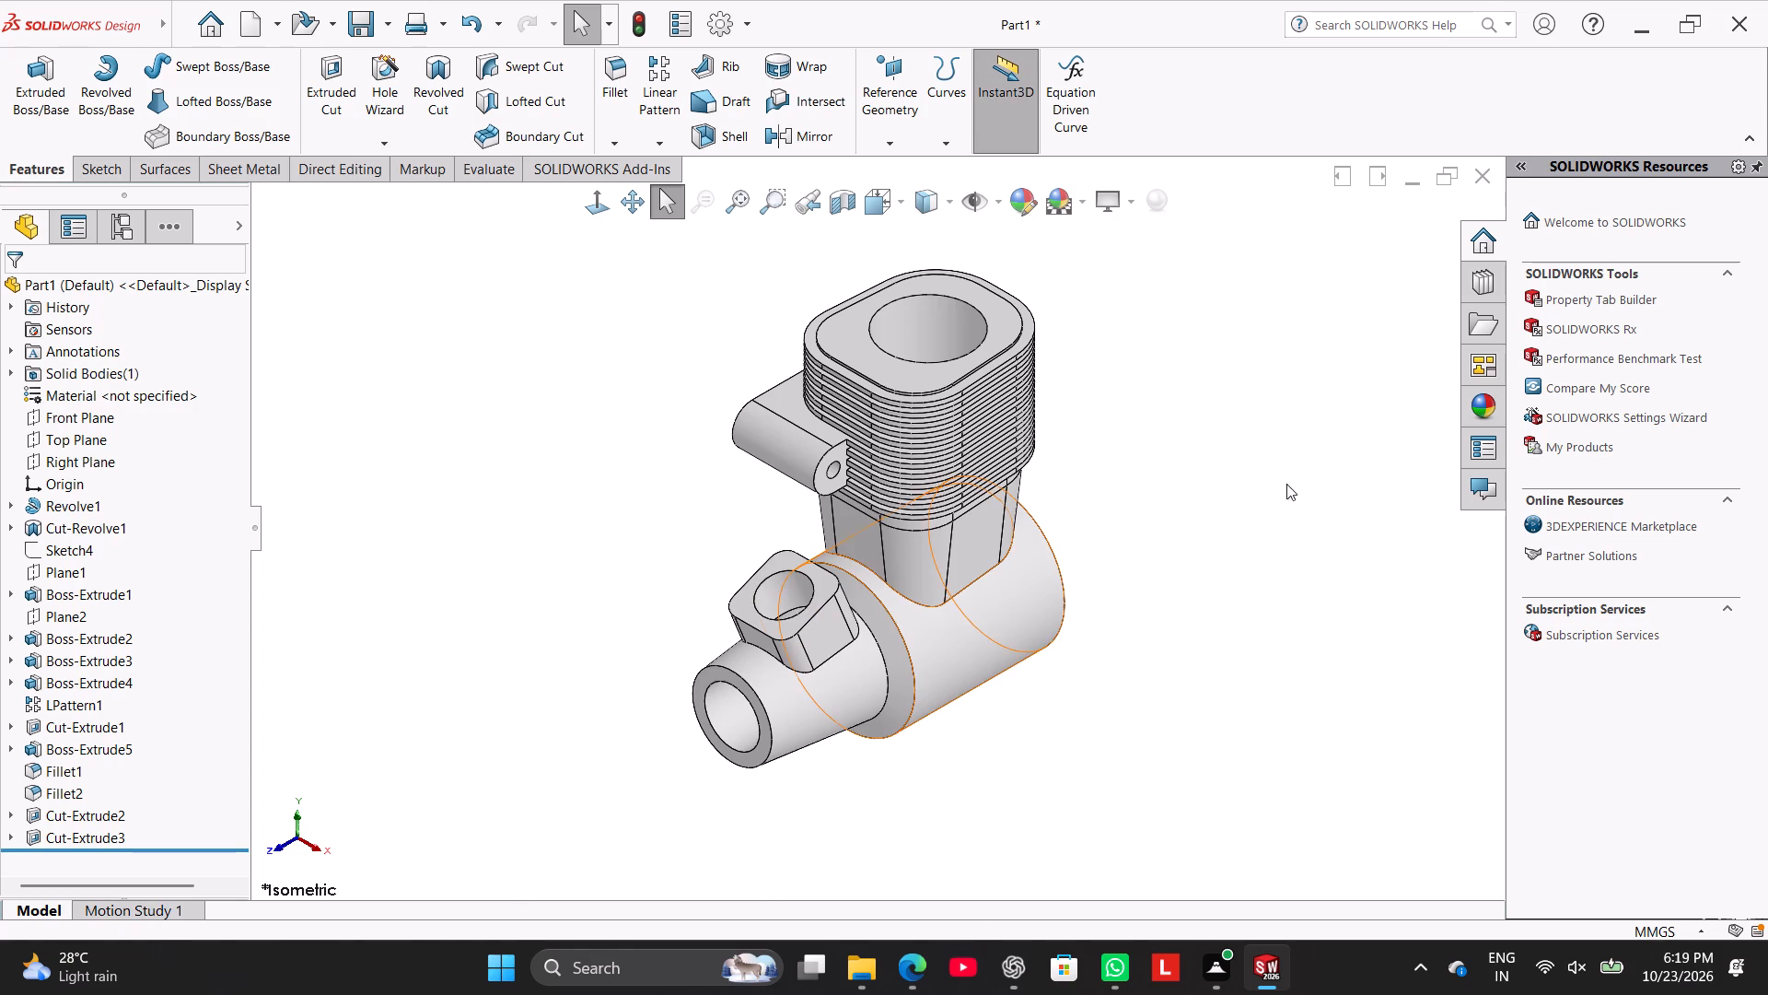
Start a sketch on the ring face at the round body's large open end and draw an origin-centred circle about 41 mm in diameter.
middle_drag(1312, 471, 1130, 687)
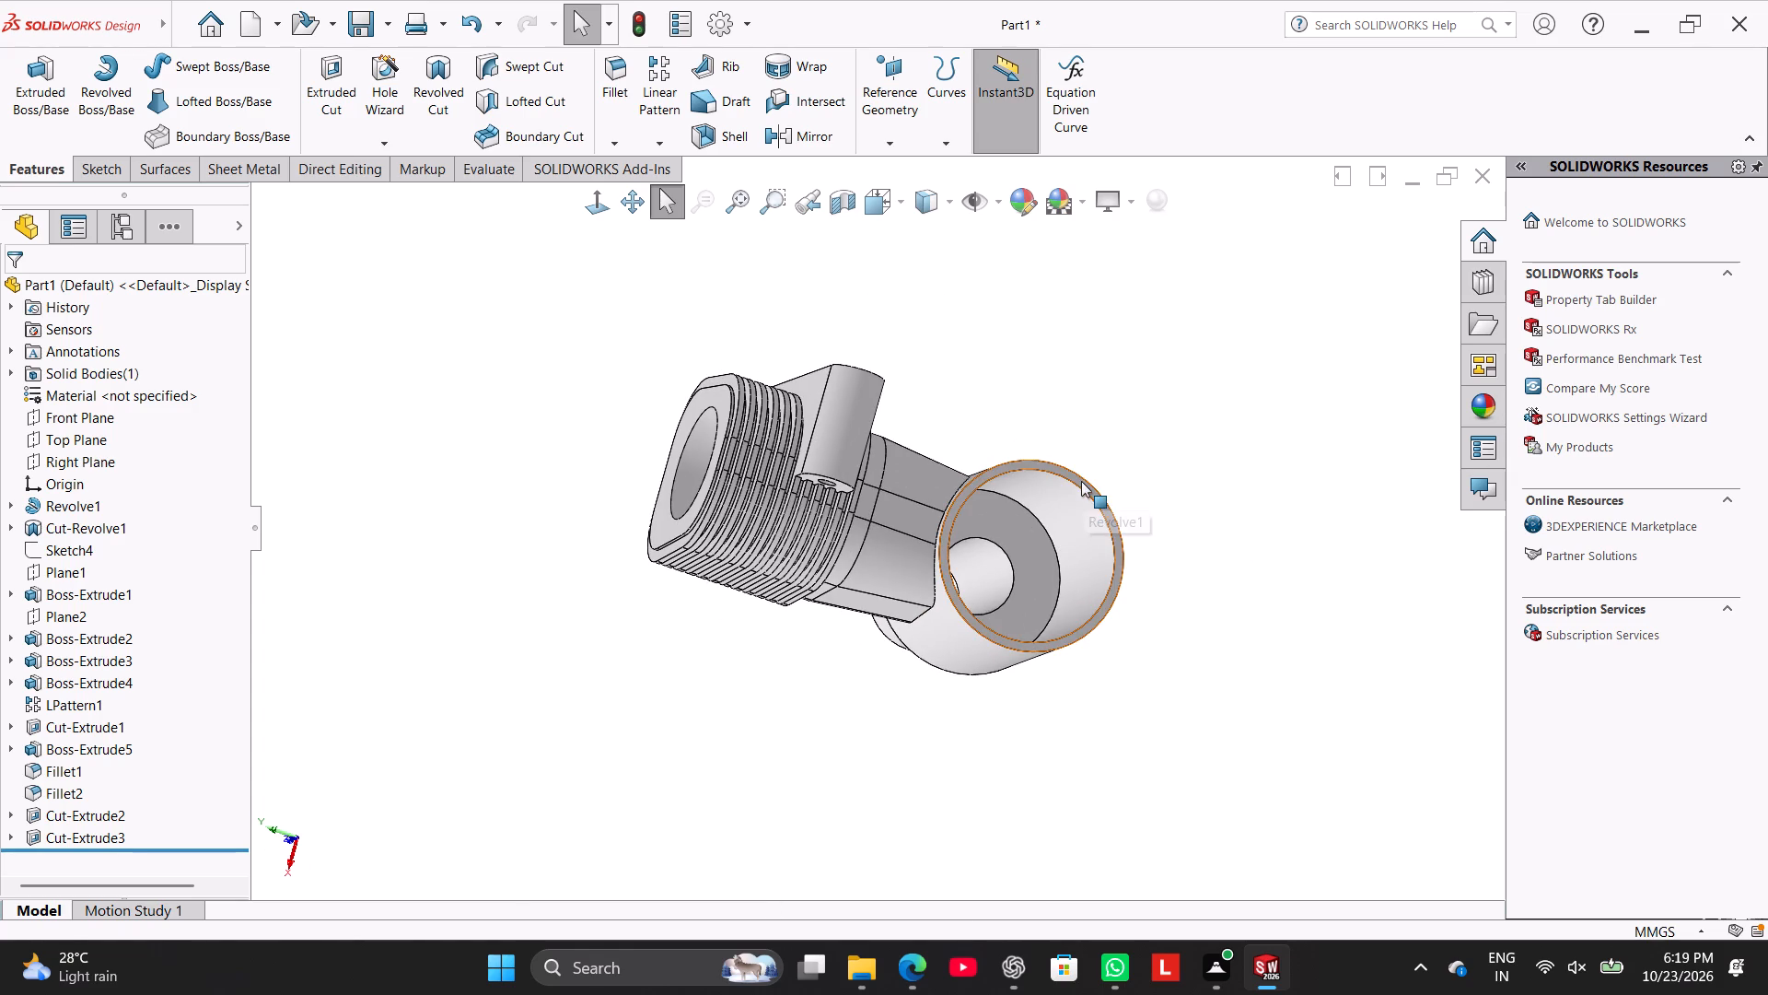
right_click(1081, 481)
click(1138, 452)
click(471, 636)
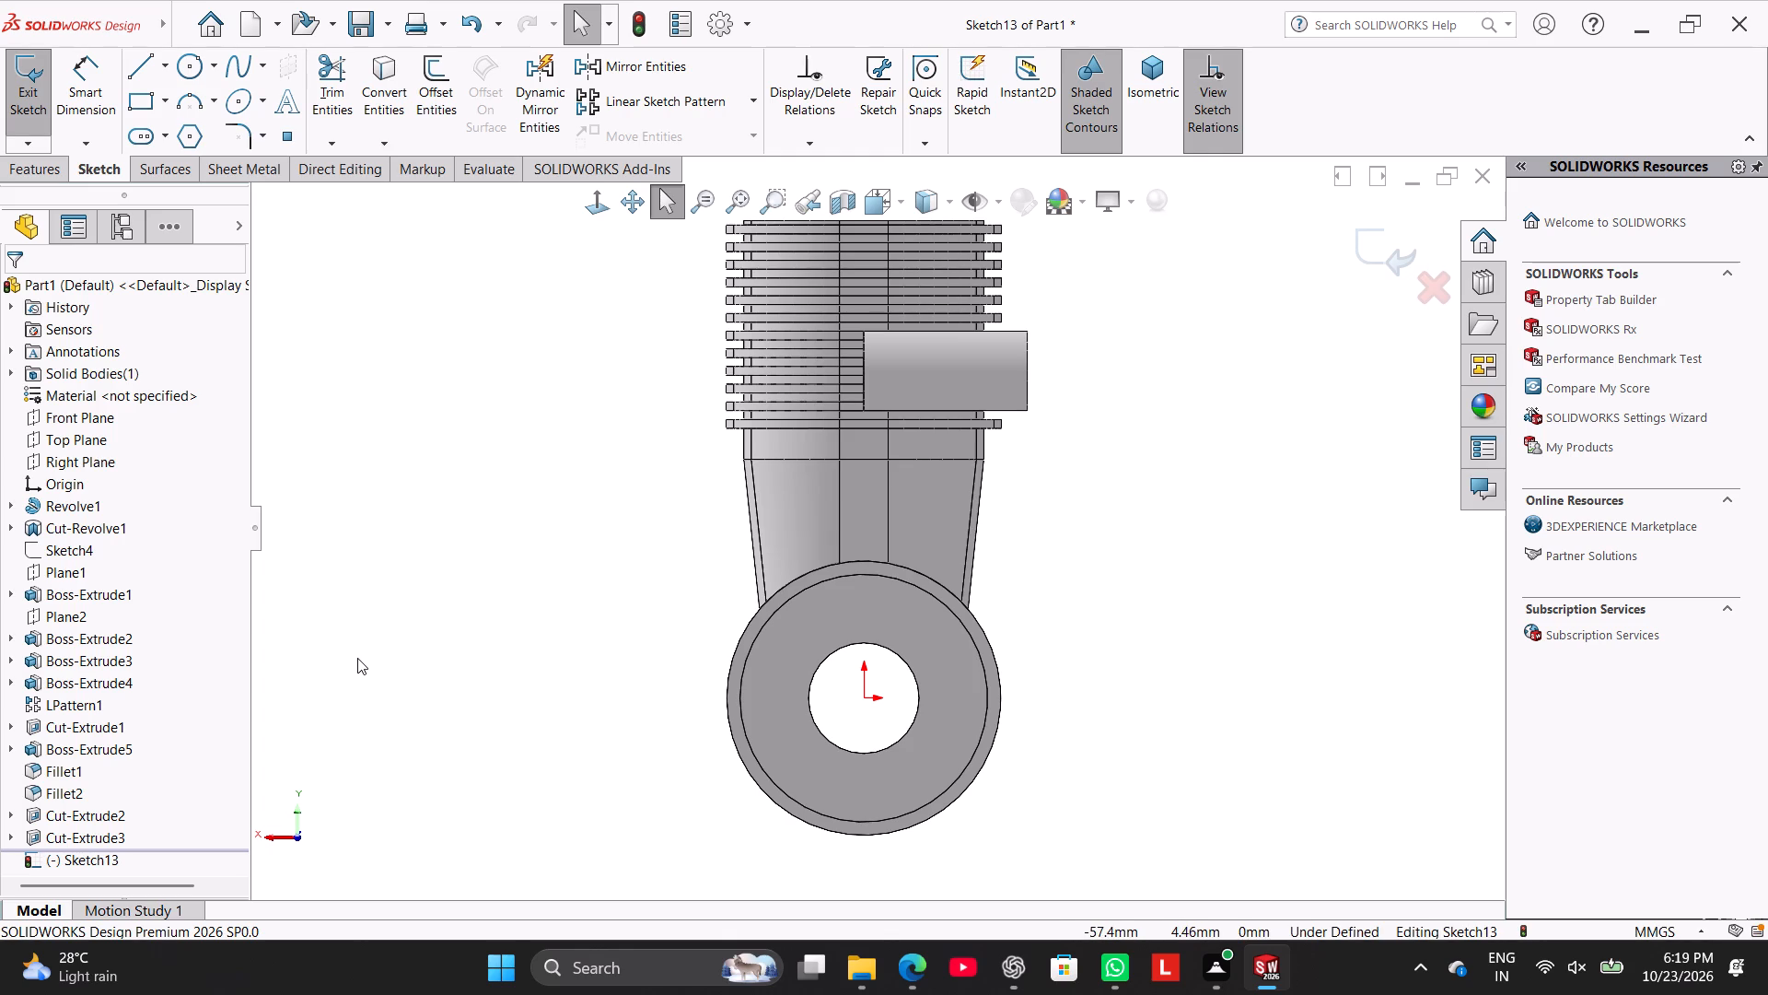
click(182, 62)
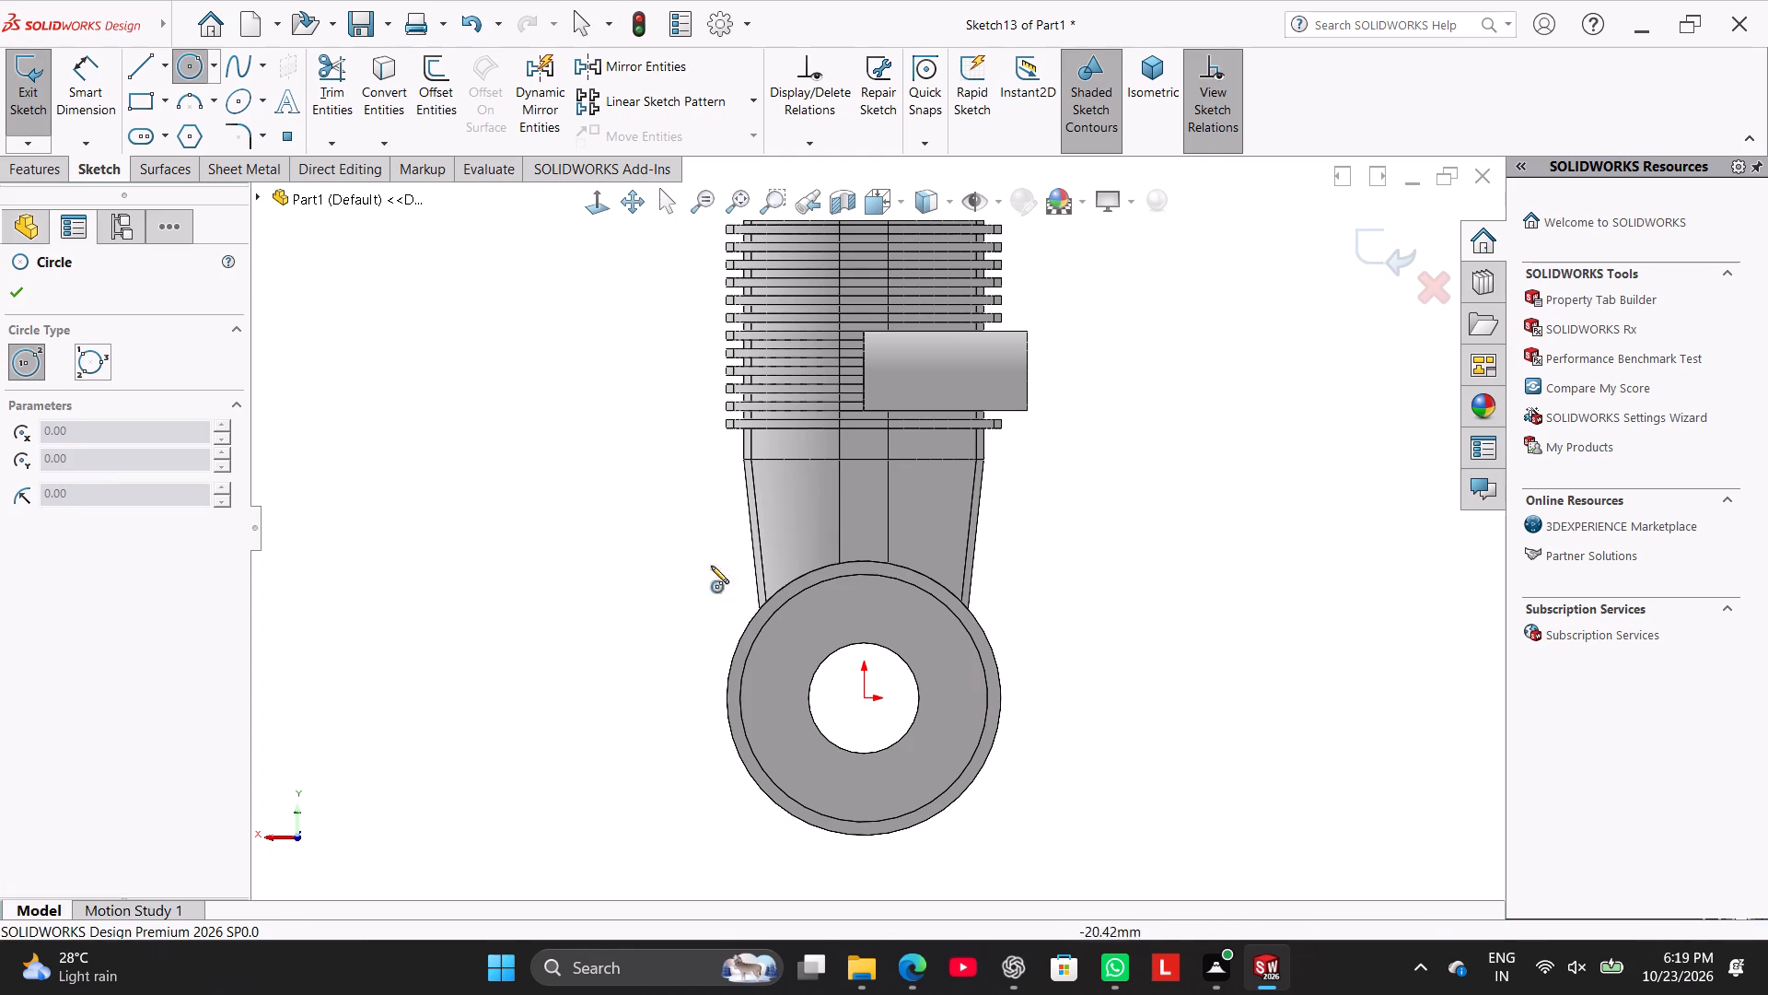
click(867, 701)
click(956, 853)
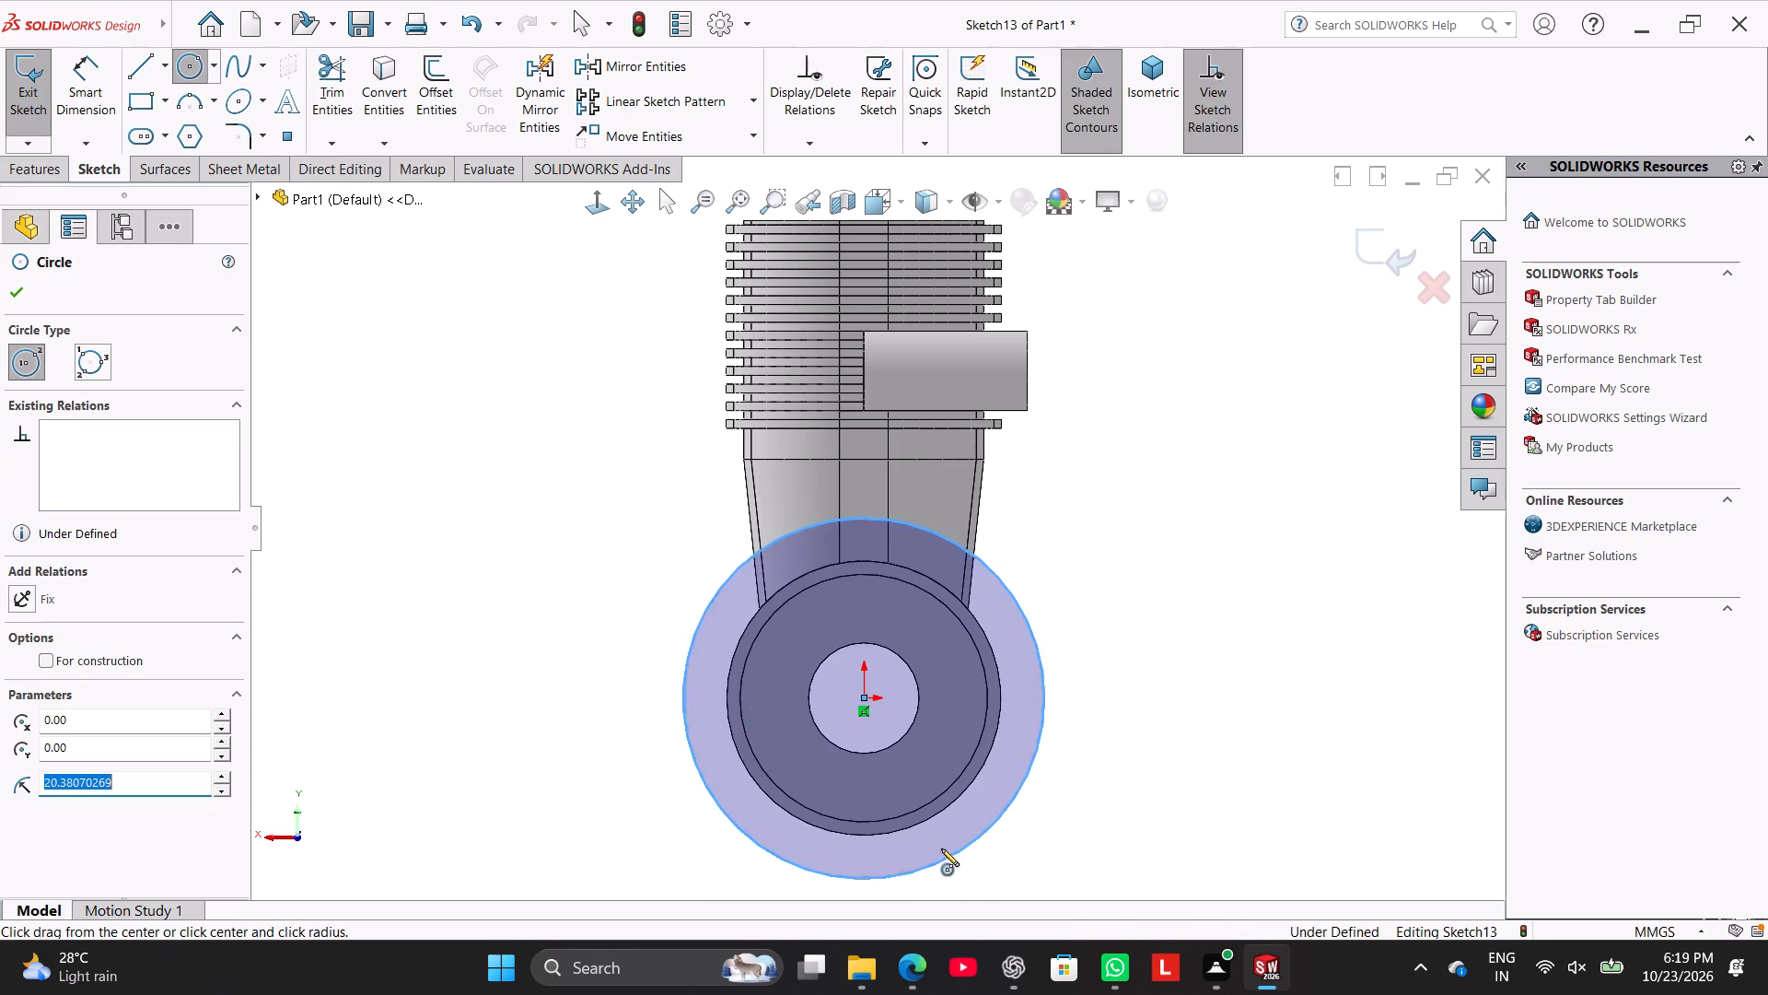
Dimension the new circle around the round body to a diameter of 36 mm.
drag(82, 74, 89, 85)
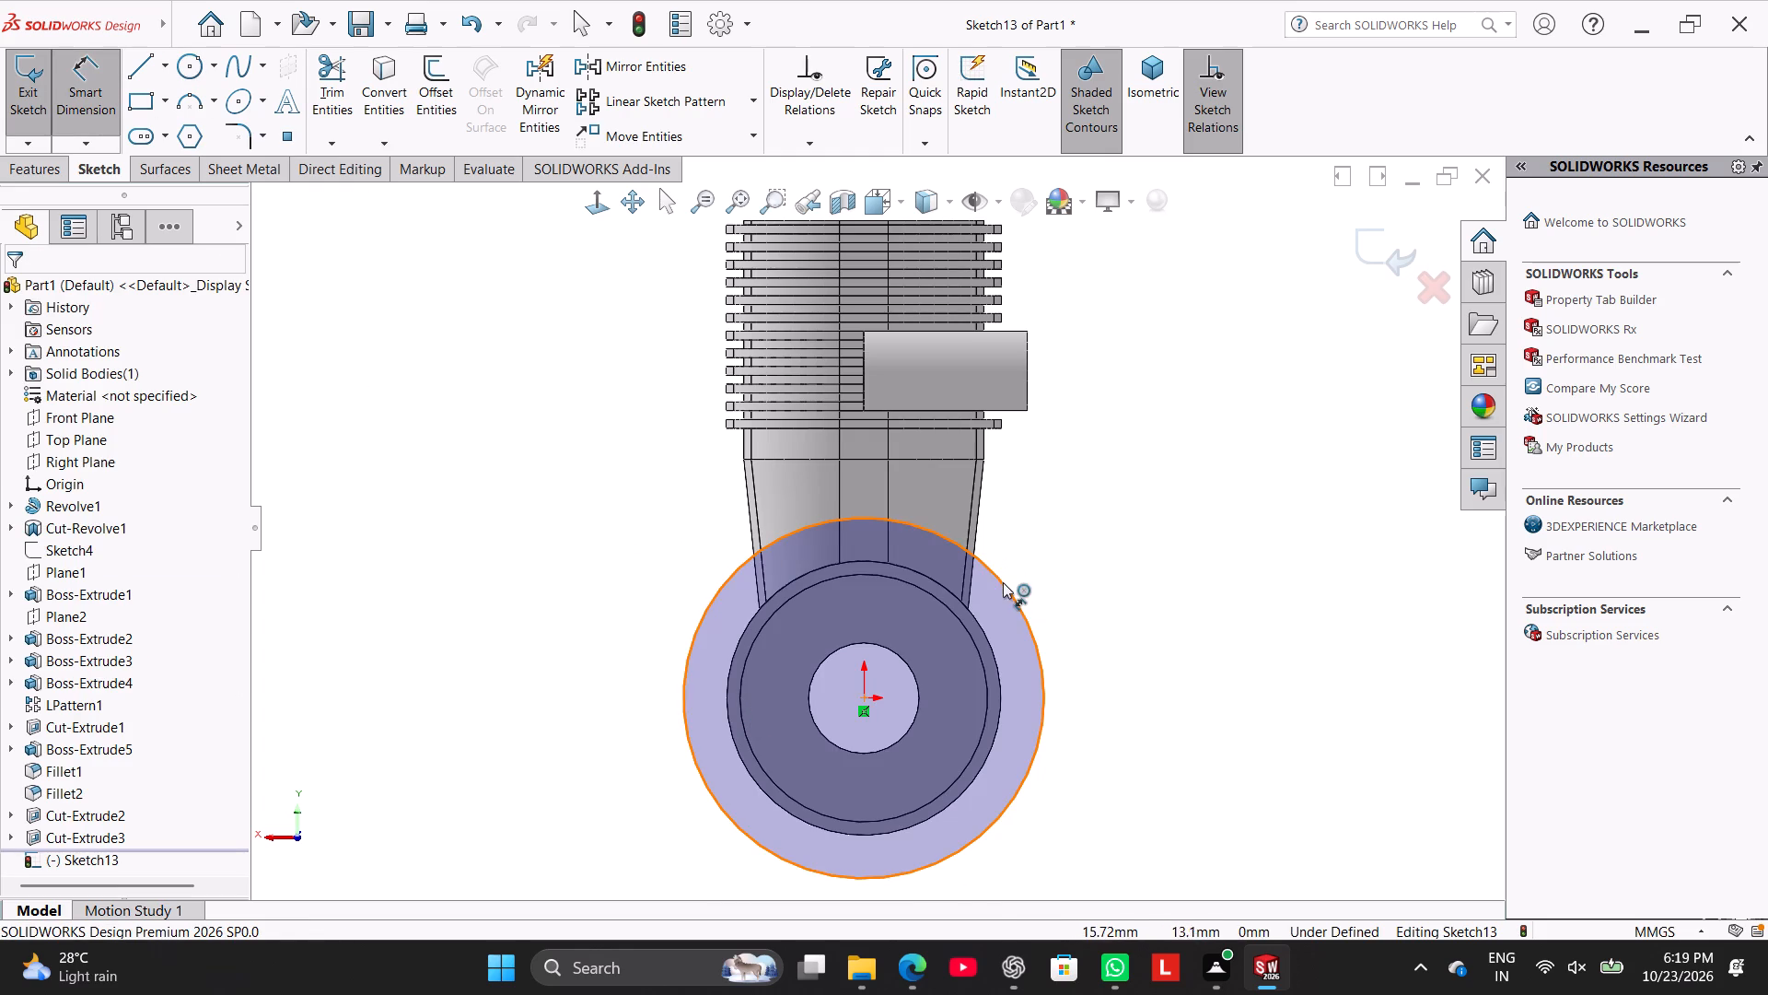
click(1003, 582)
click(1158, 533)
text(36)
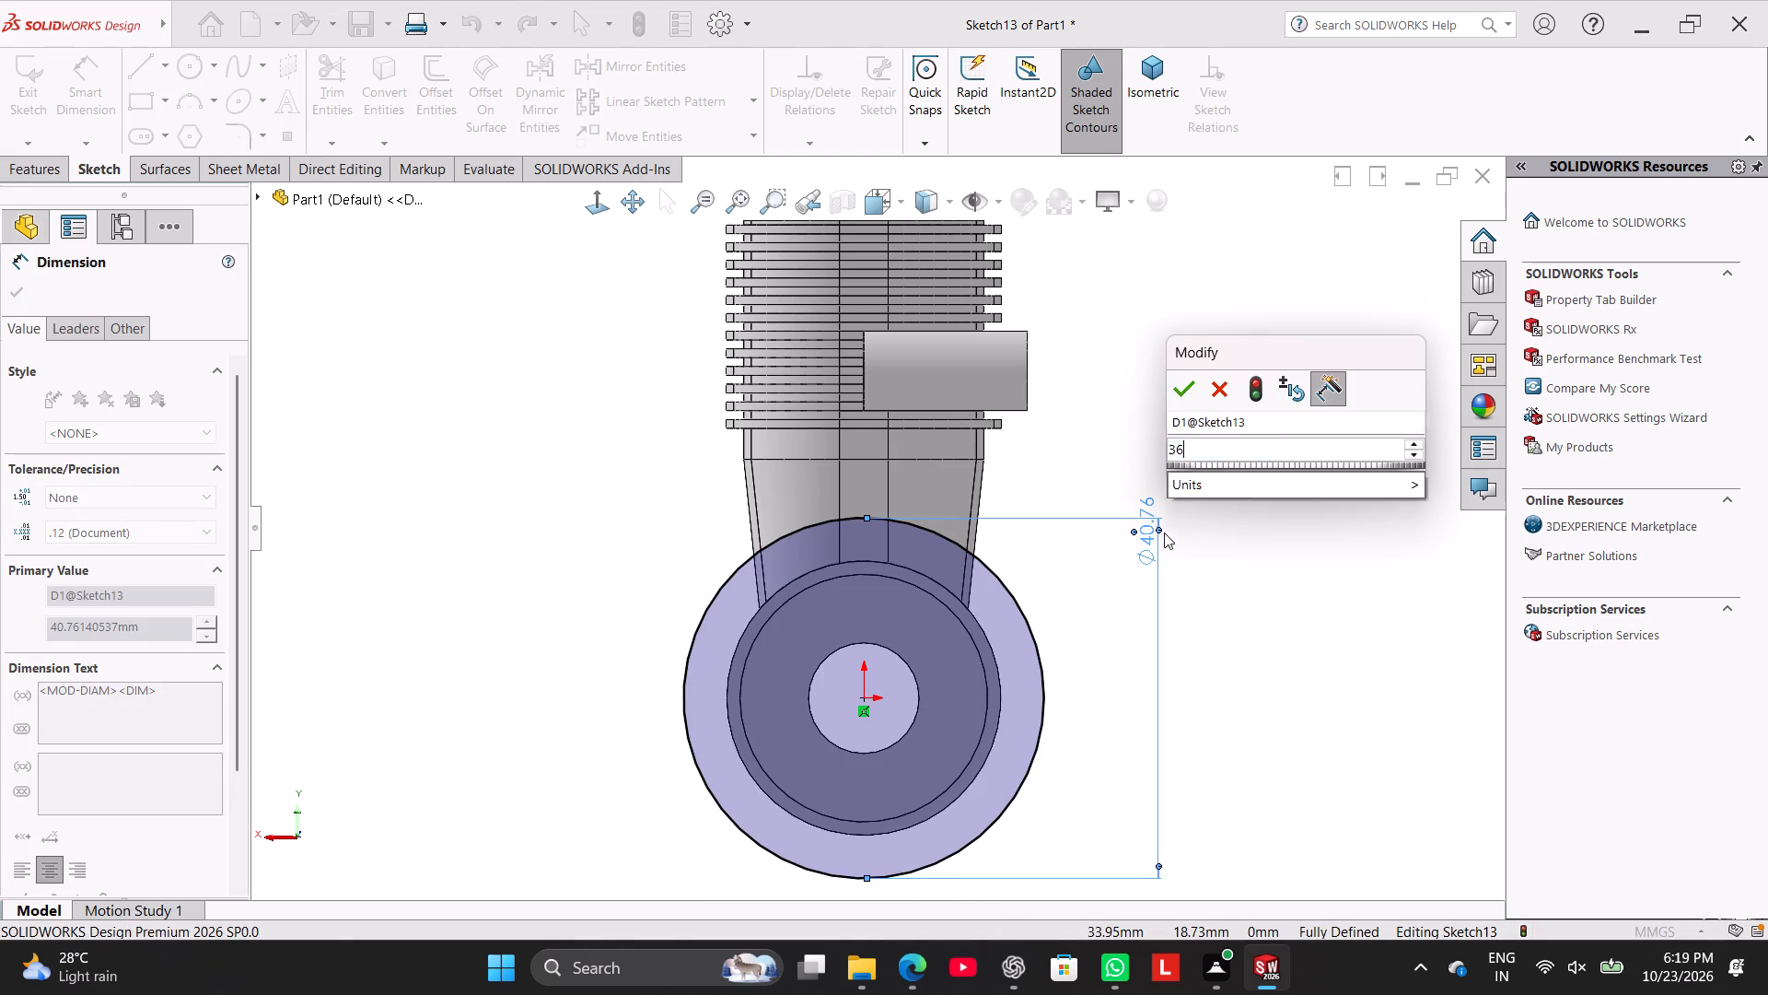
key(Return)
right_click(1245, 523)
drag(1331, 583, 1315, 583)
Change the 36 mm circle into construction geometry.
right_click(961, 567)
click(1014, 541)
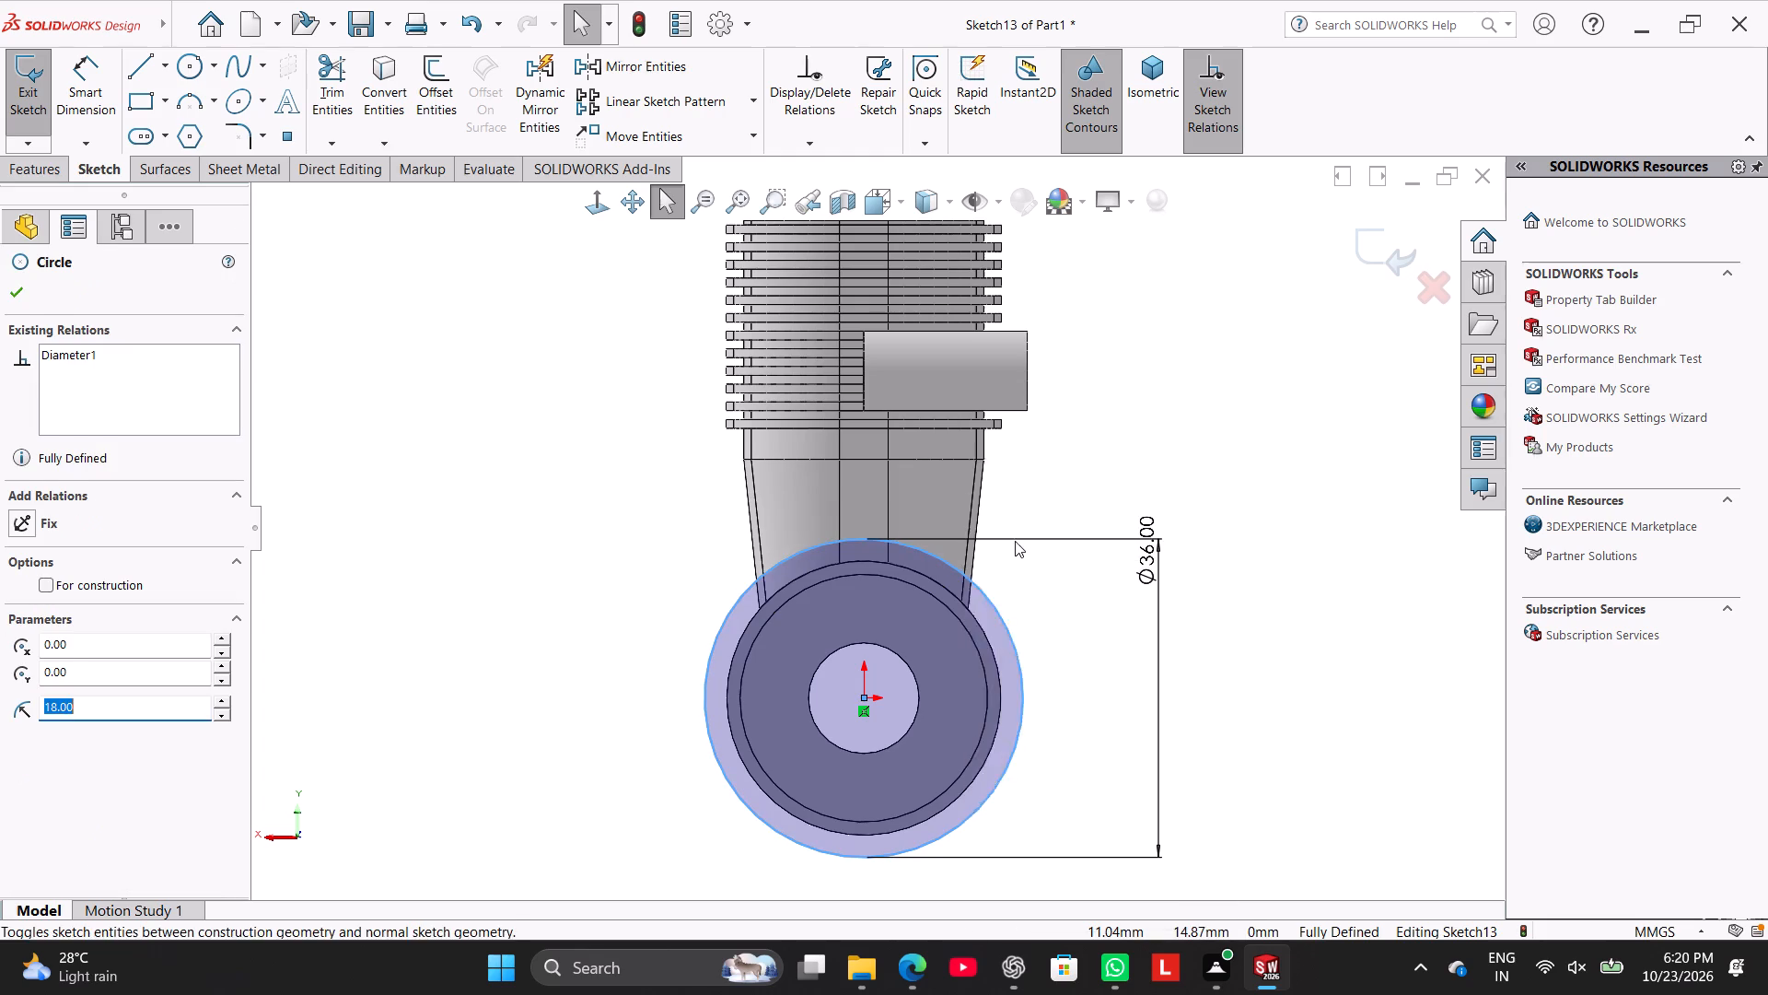
right_click(1163, 416)
click(1094, 404)
Delete the construction circle's diameter dimension and dimension the circle again at 36 mm.
right_click(1154, 543)
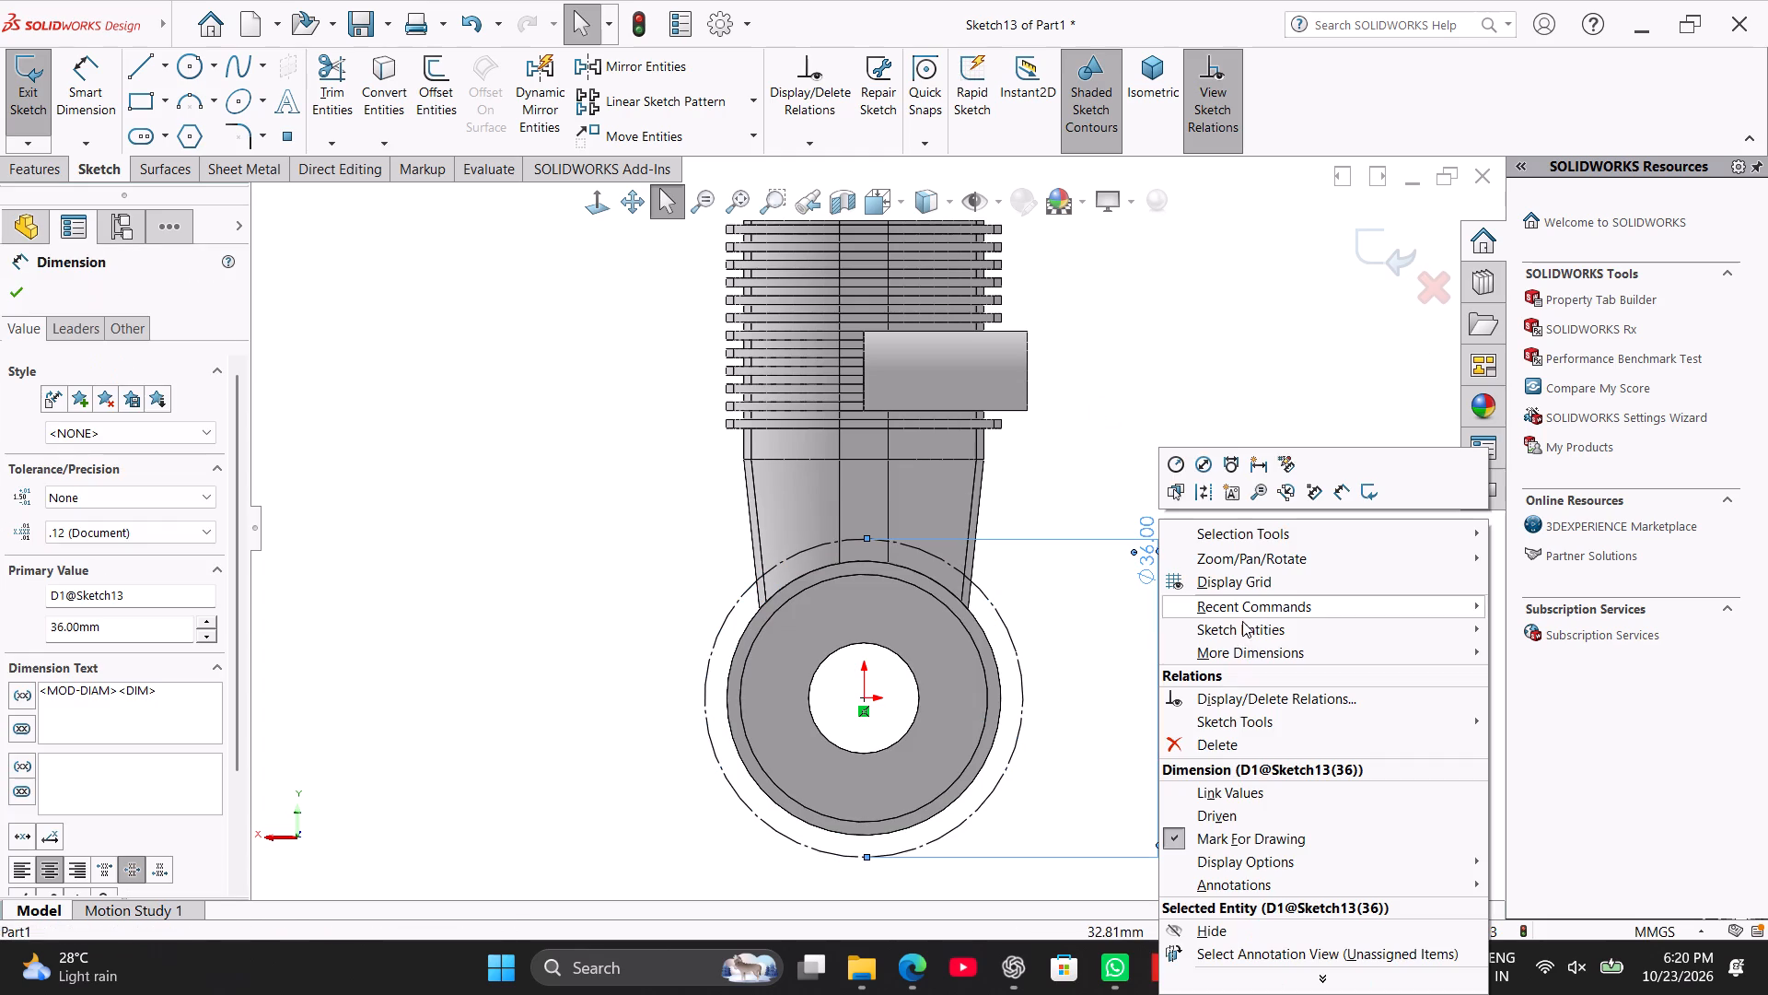
click(1242, 745)
right_drag(1150, 594, 1343, 620)
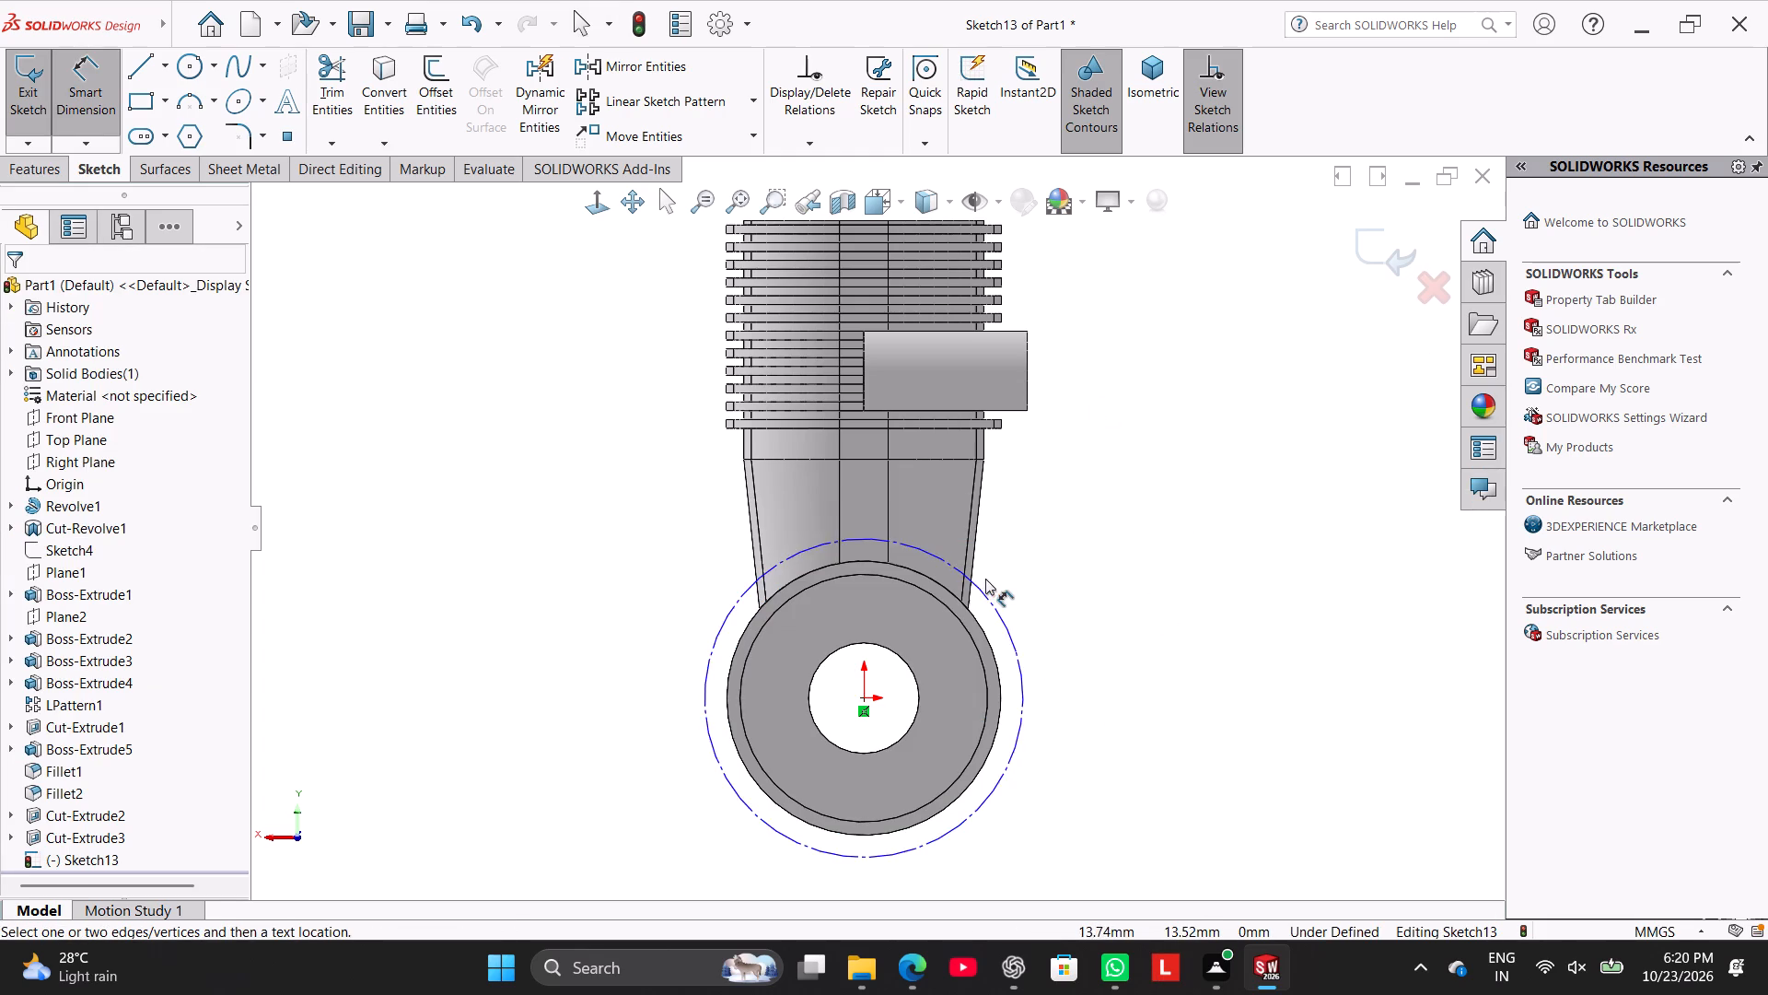
click(986, 591)
click(1048, 445)
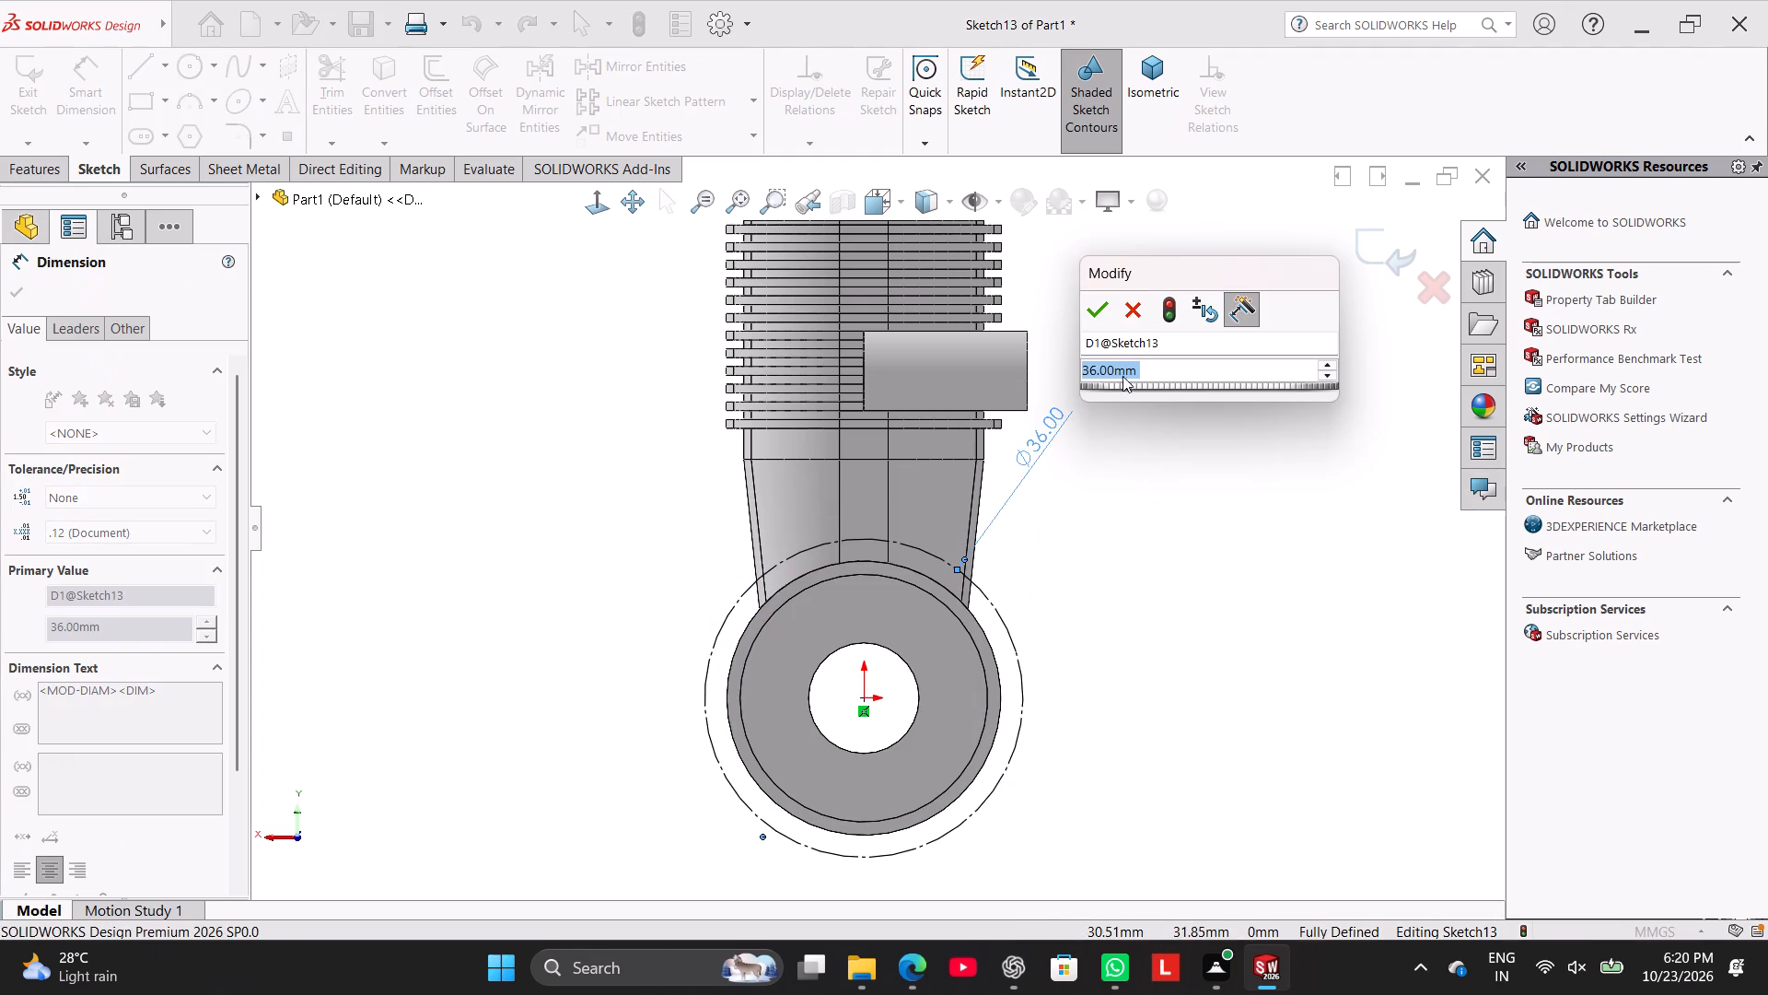
click(1098, 314)
right_click(1132, 509)
click(1197, 570)
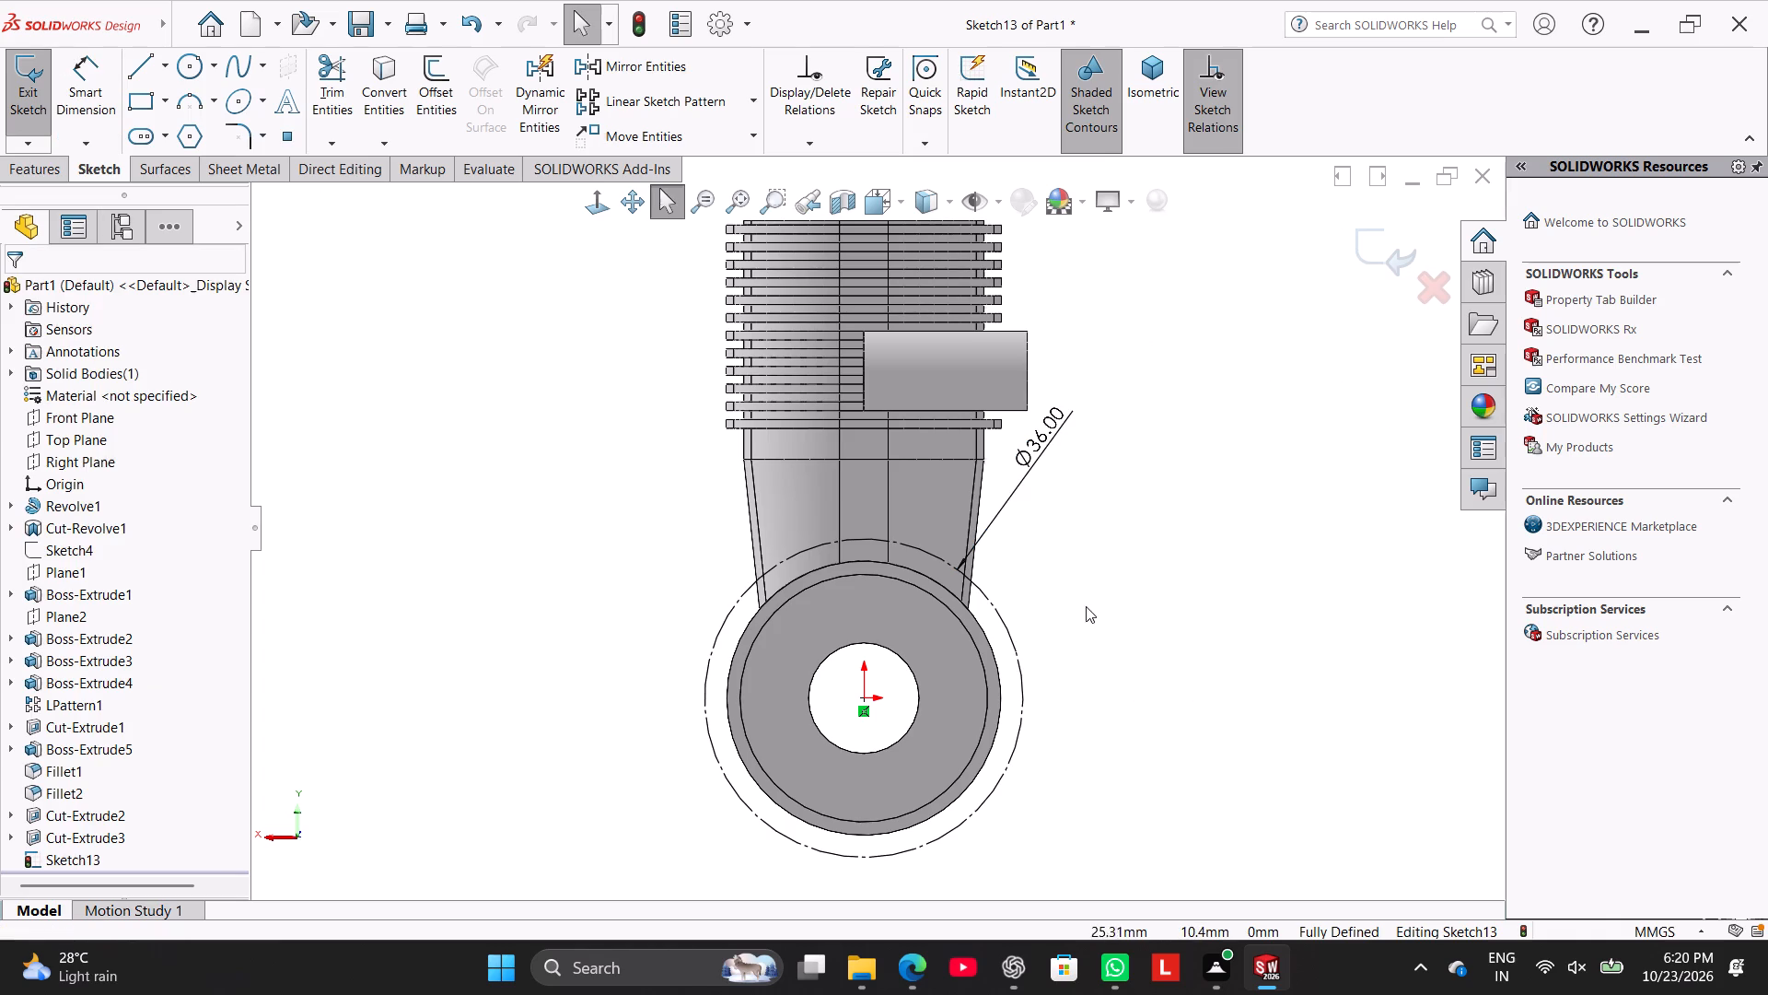
Draw a centerline from the origin diagonally up toward the finned boss's plain side, ending on the construction circle.
click(160, 64)
click(183, 116)
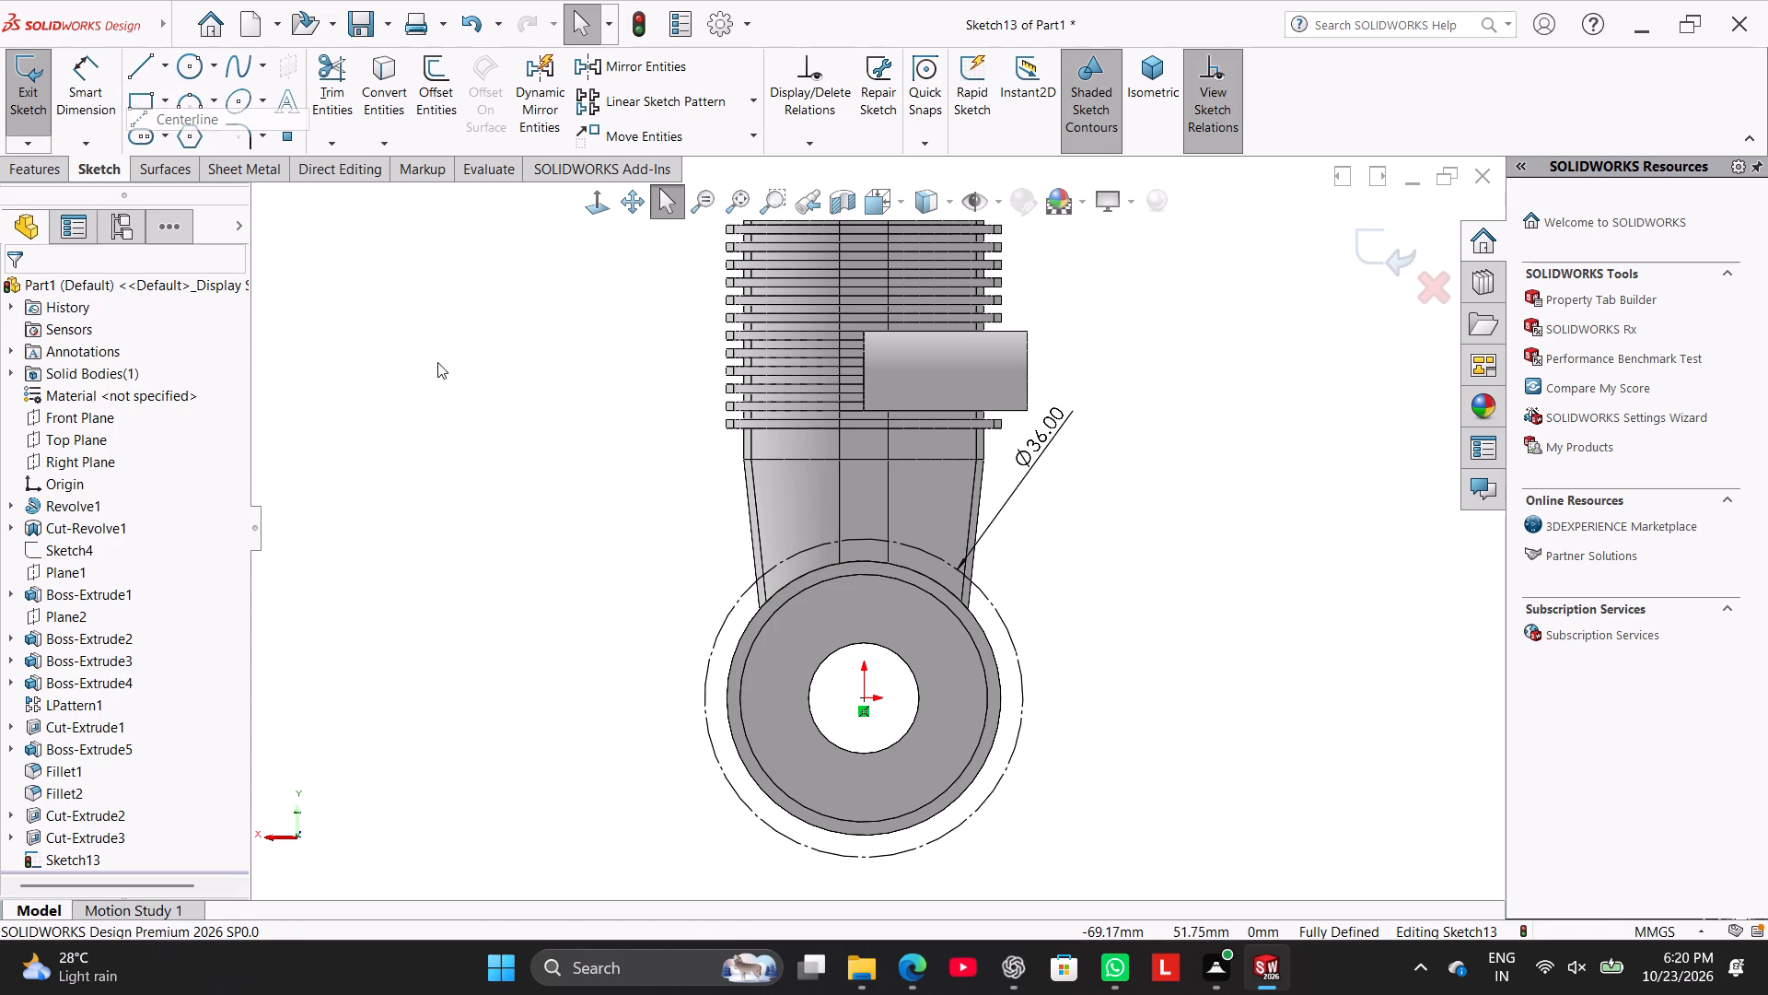
click(861, 698)
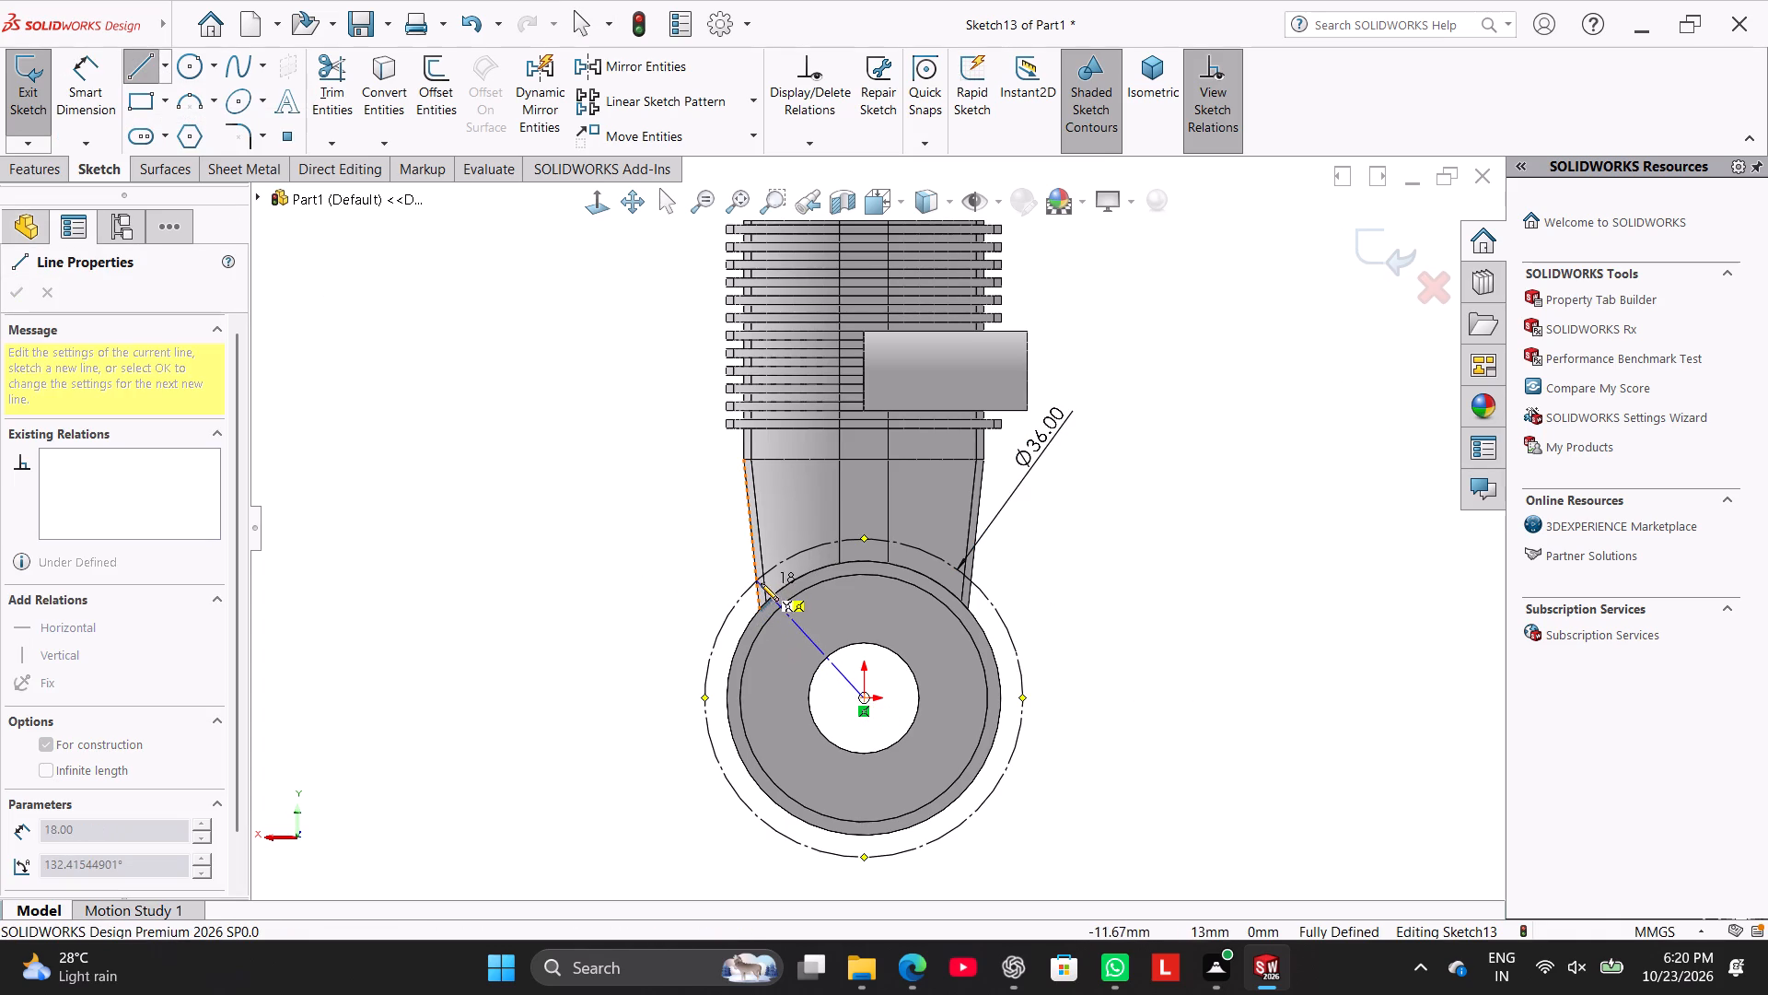
click(739, 596)
right_drag(520, 537, 529, 540)
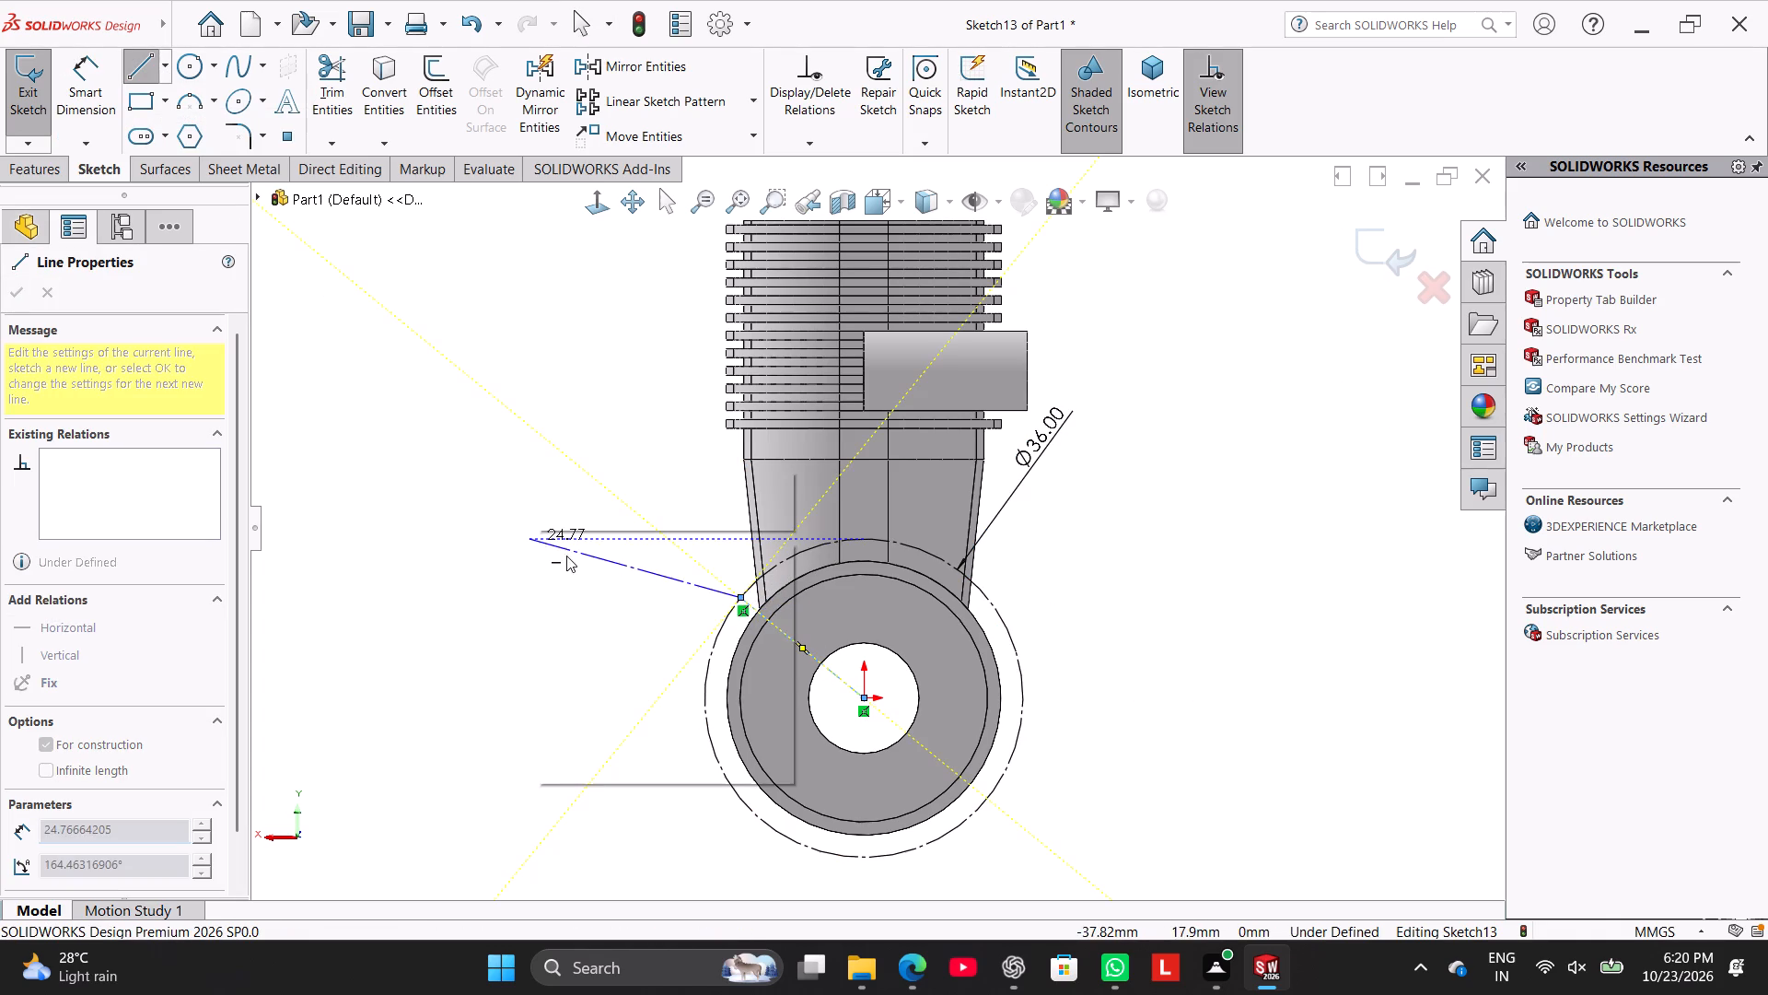
click(572, 561)
Dimension the angle between the centerline and the vertical axis to 45 degrees.
click(95, 81)
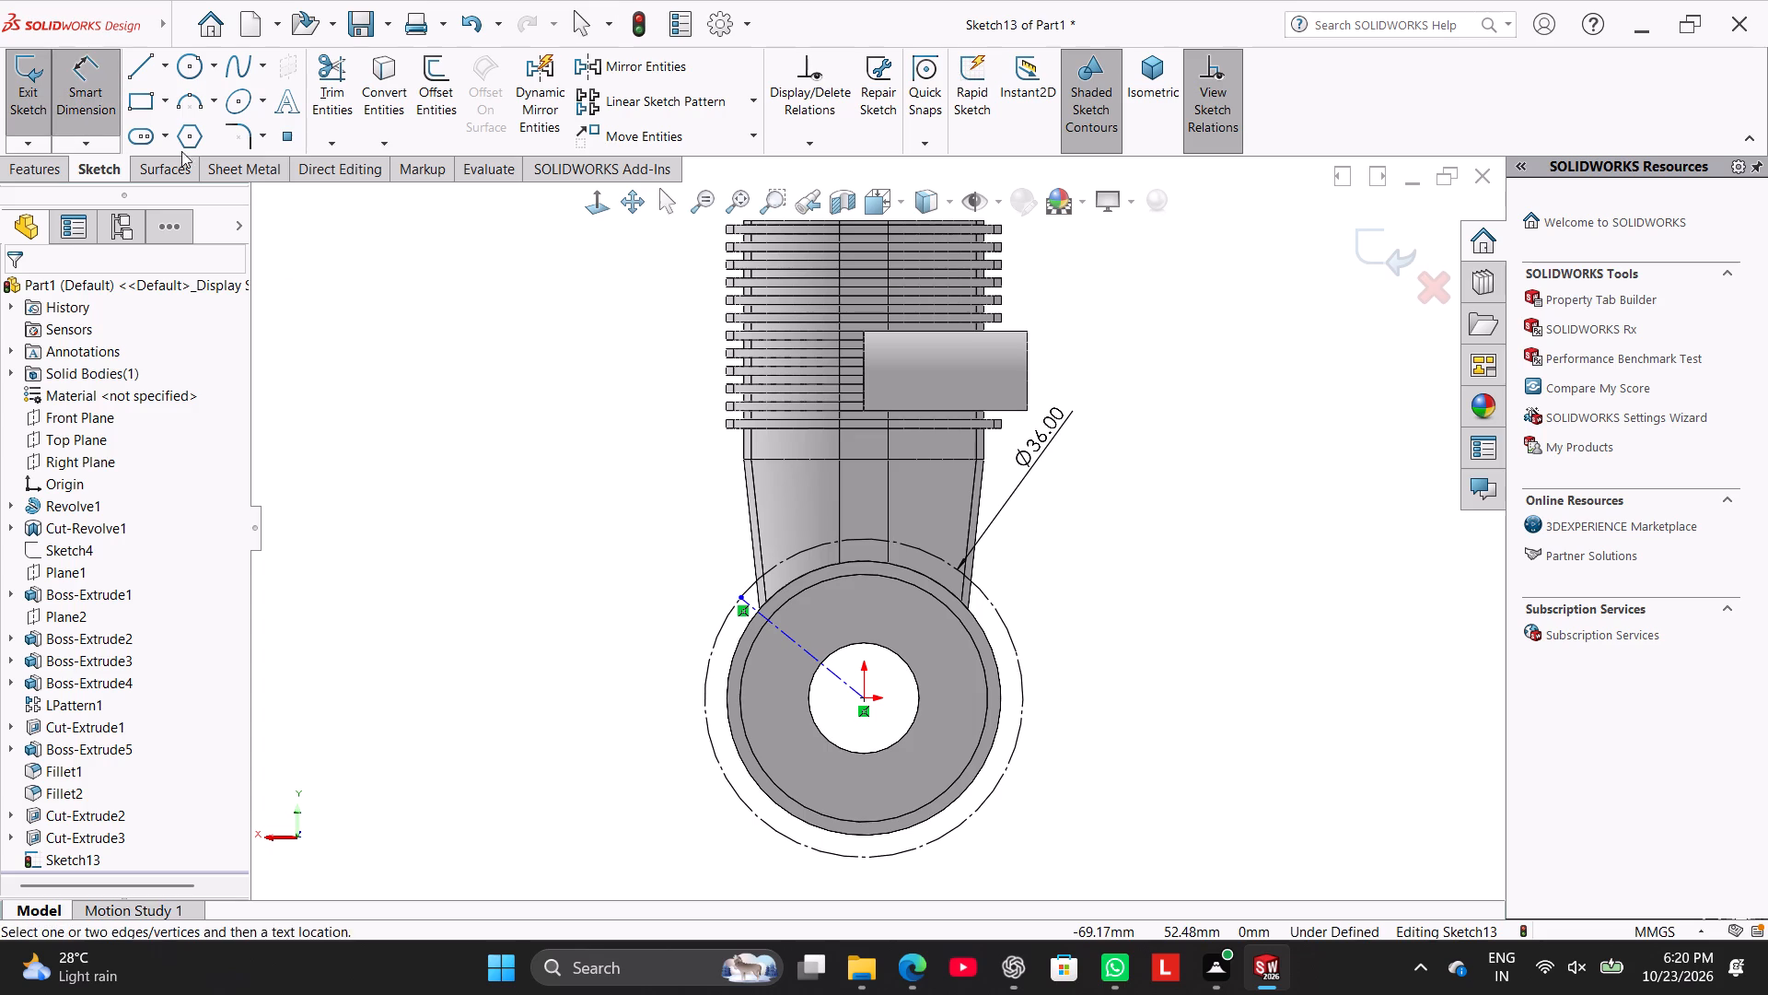
scroll(948, 658, down, 2)
click(738, 632)
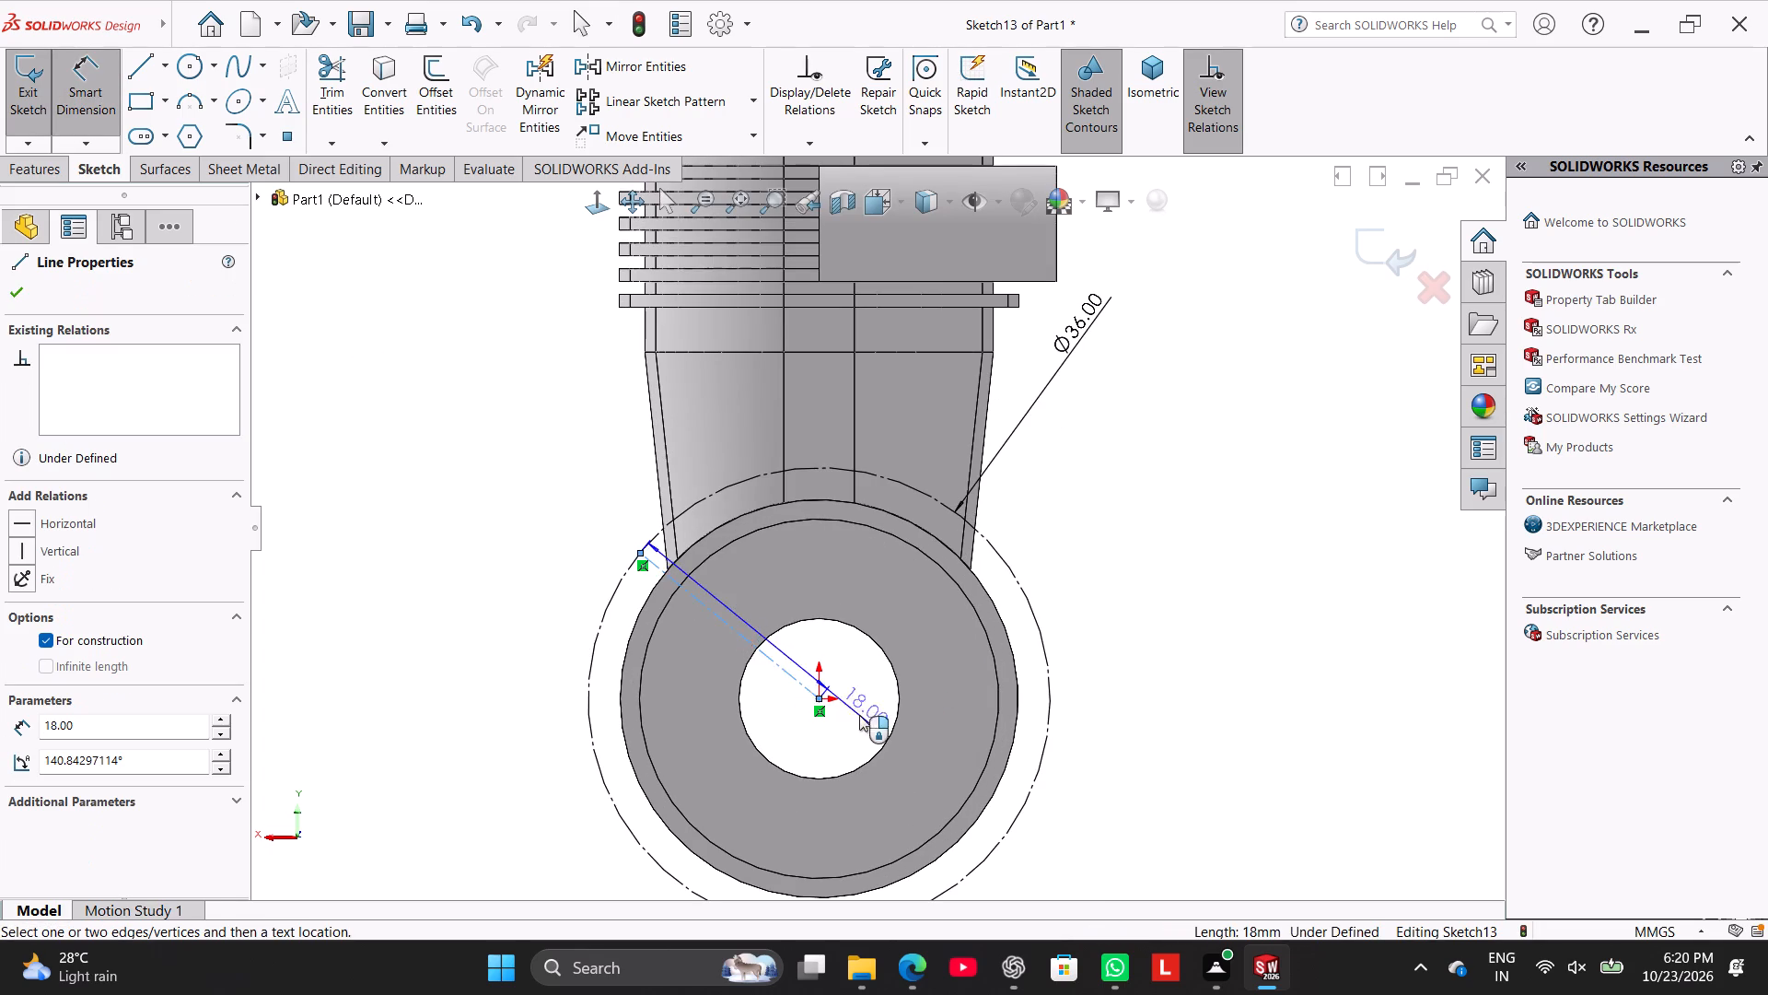
click(818, 697)
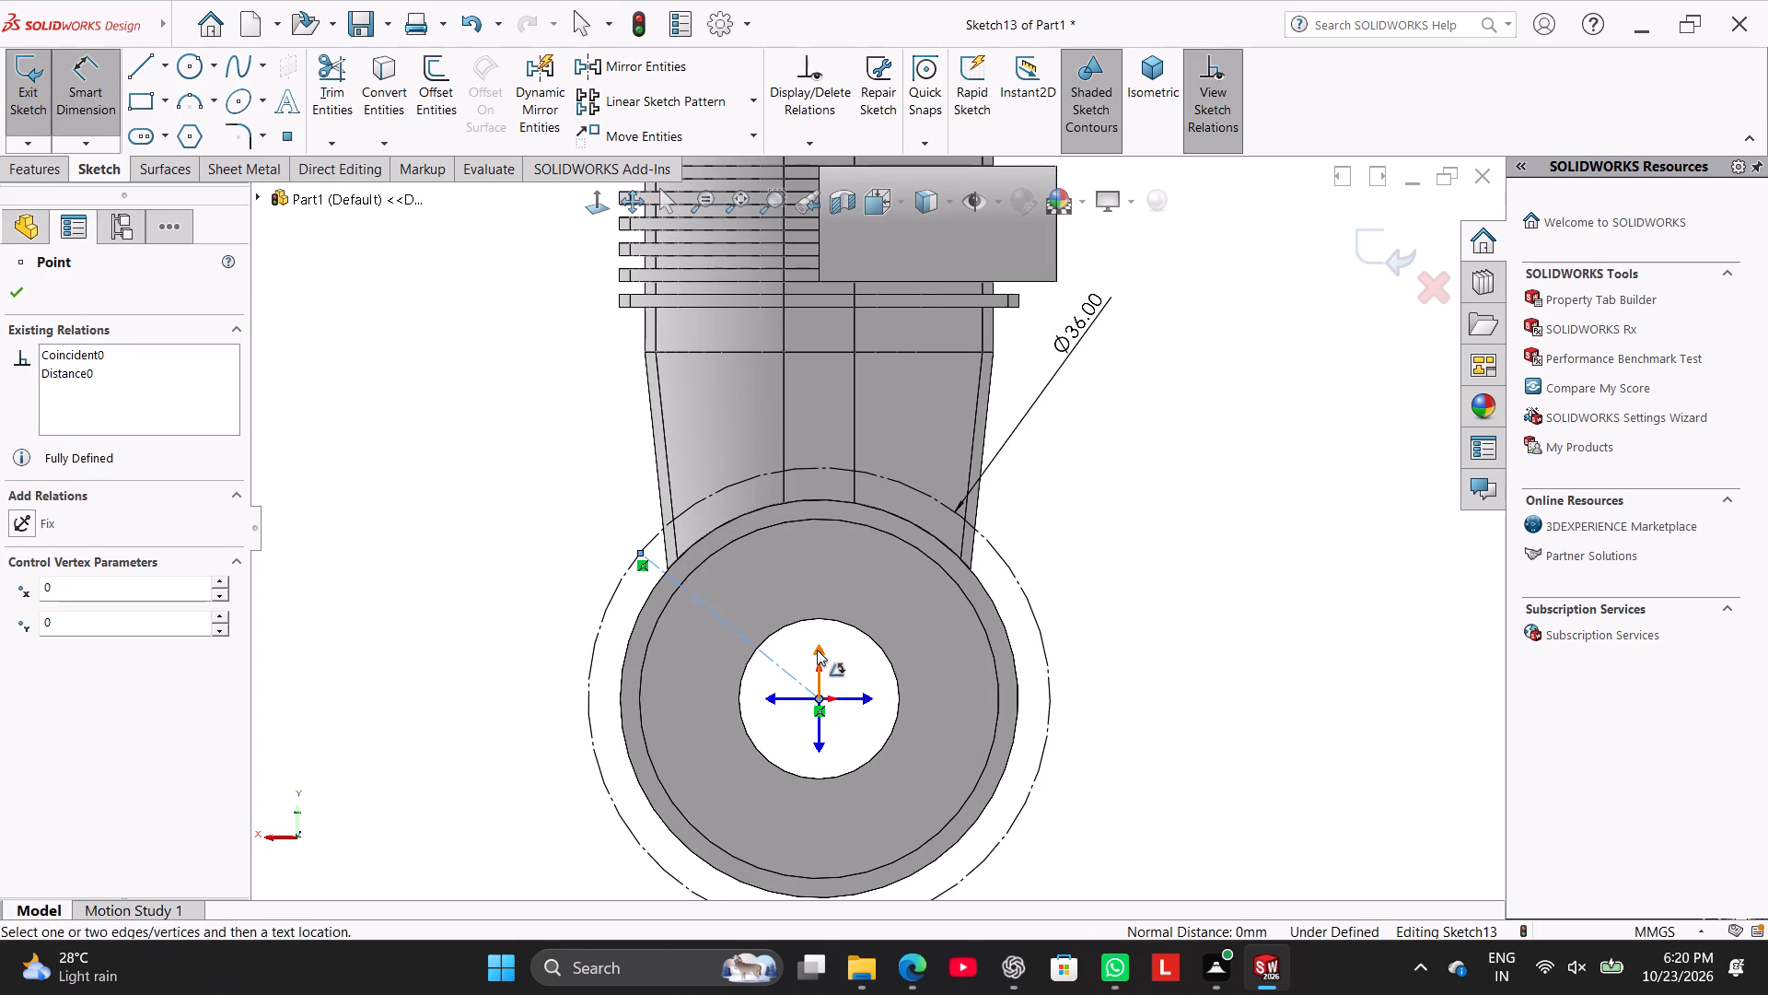
click(817, 650)
click(741, 578)
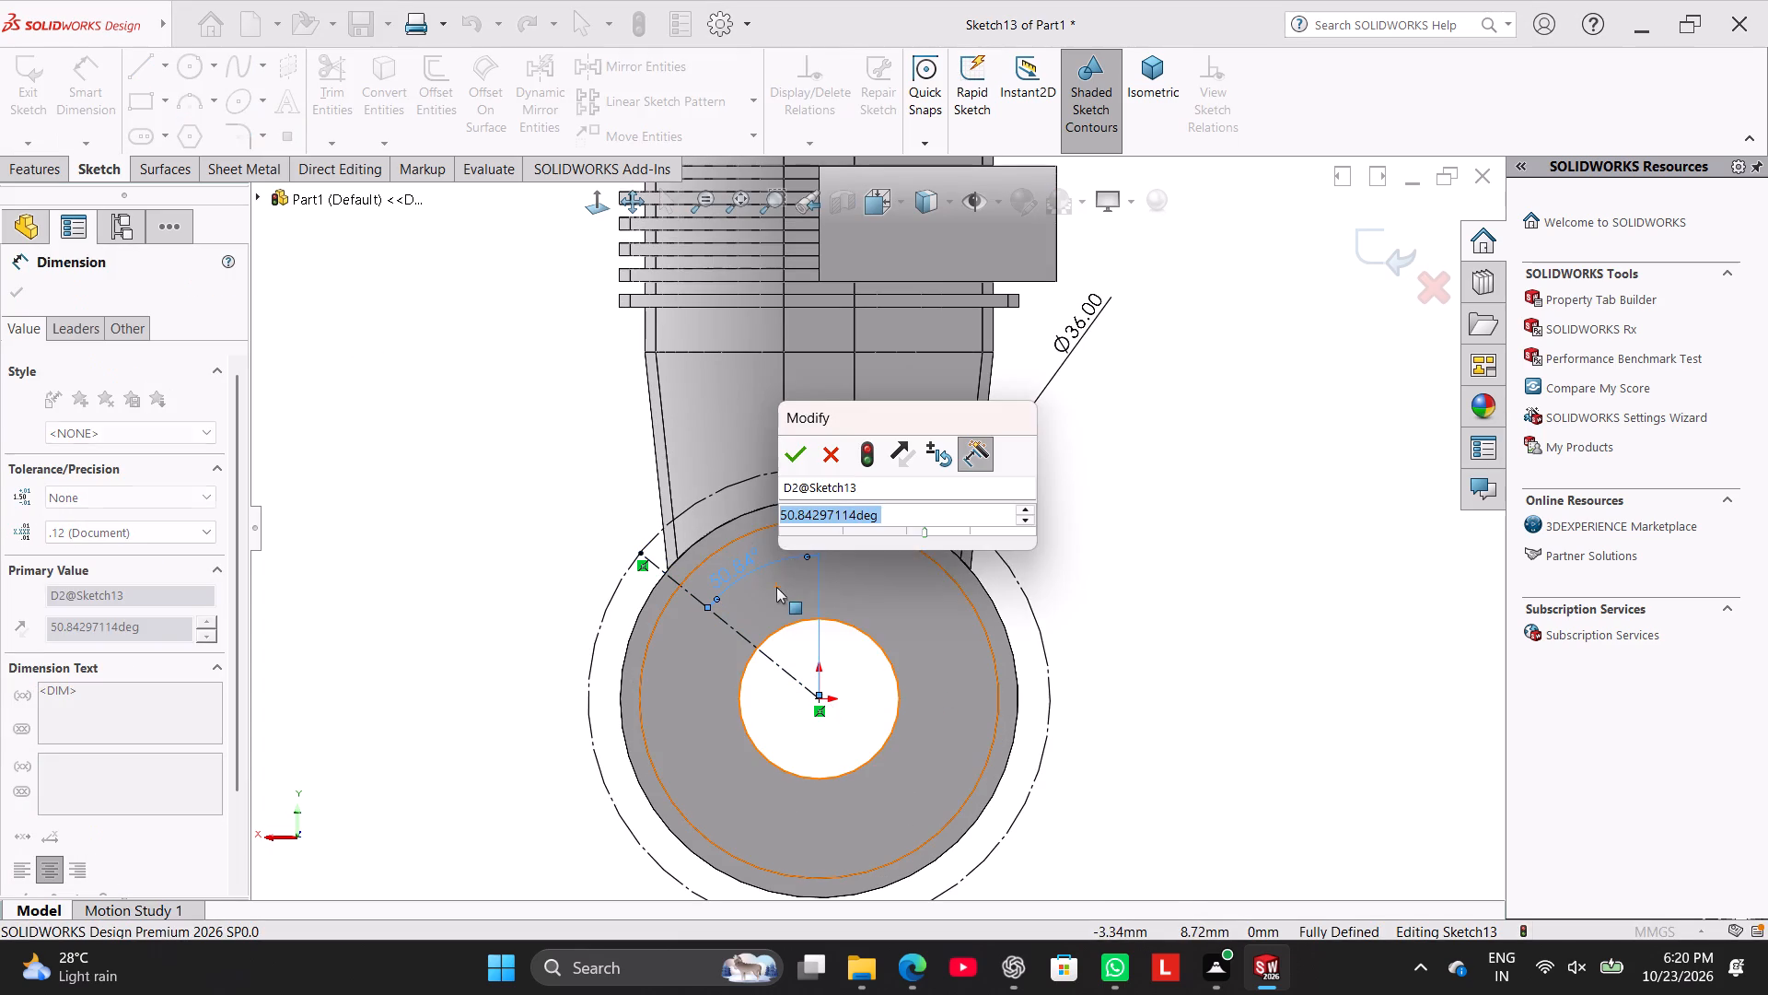
text(45)
key(Return)
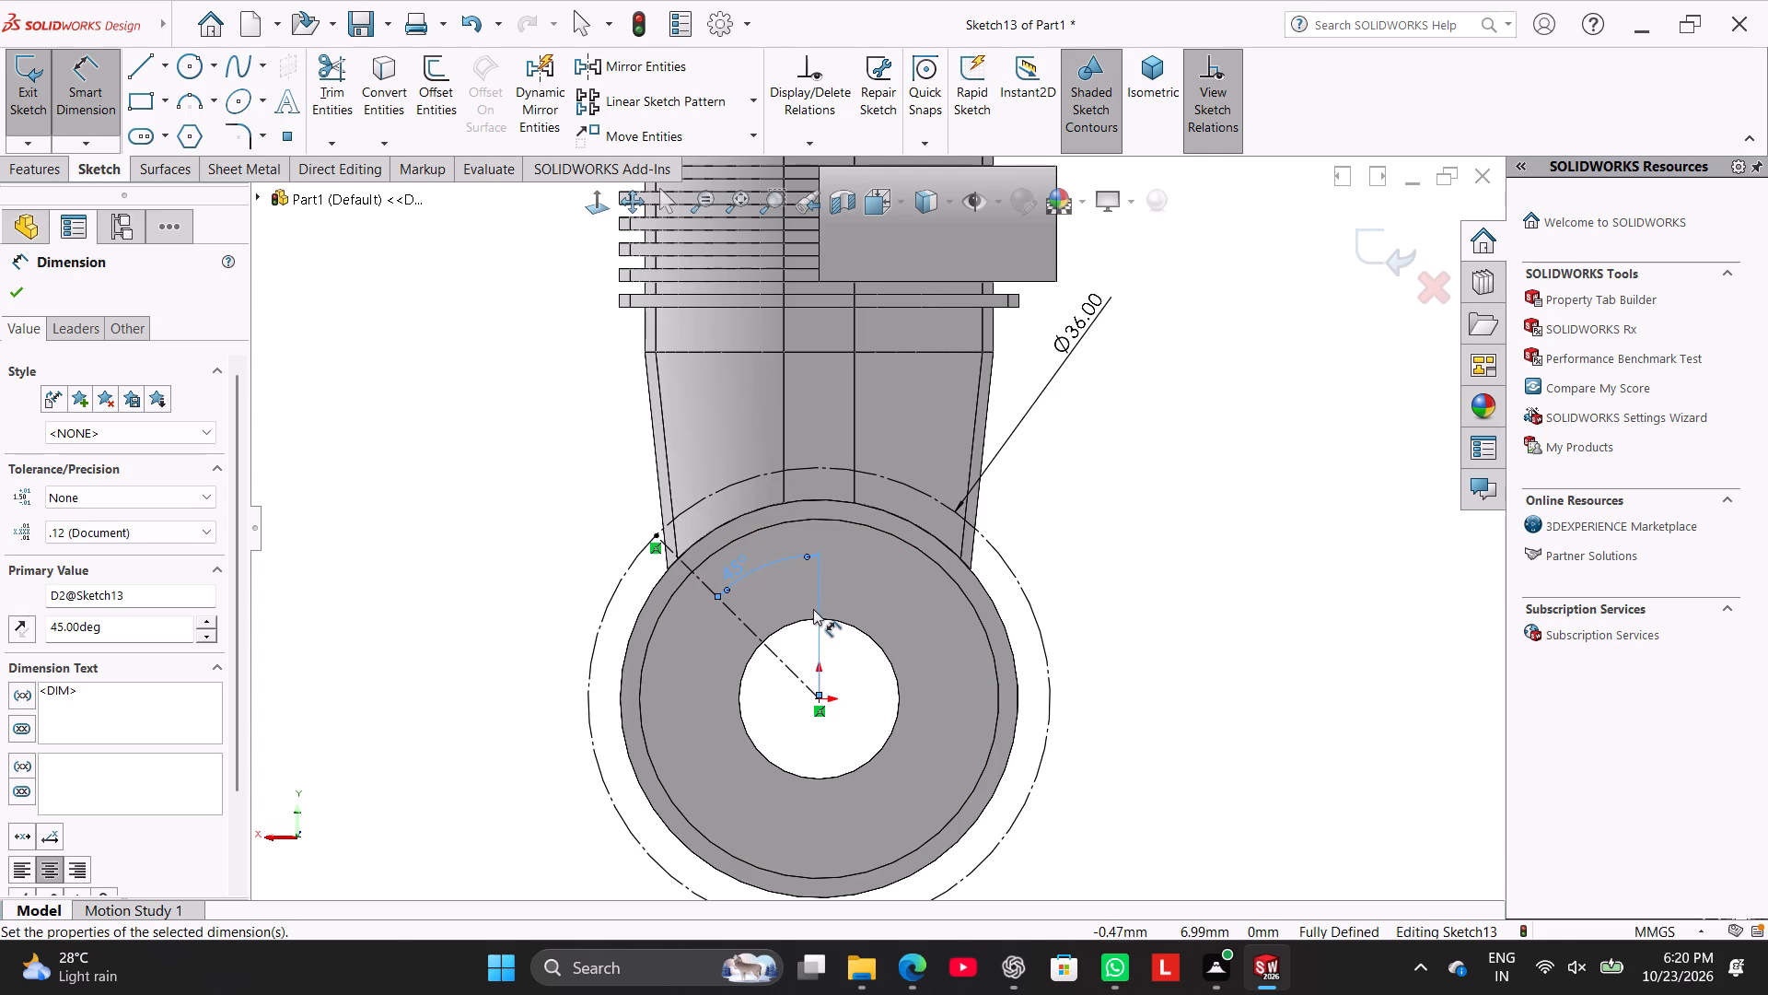
right_click(1226, 552)
click(1276, 613)
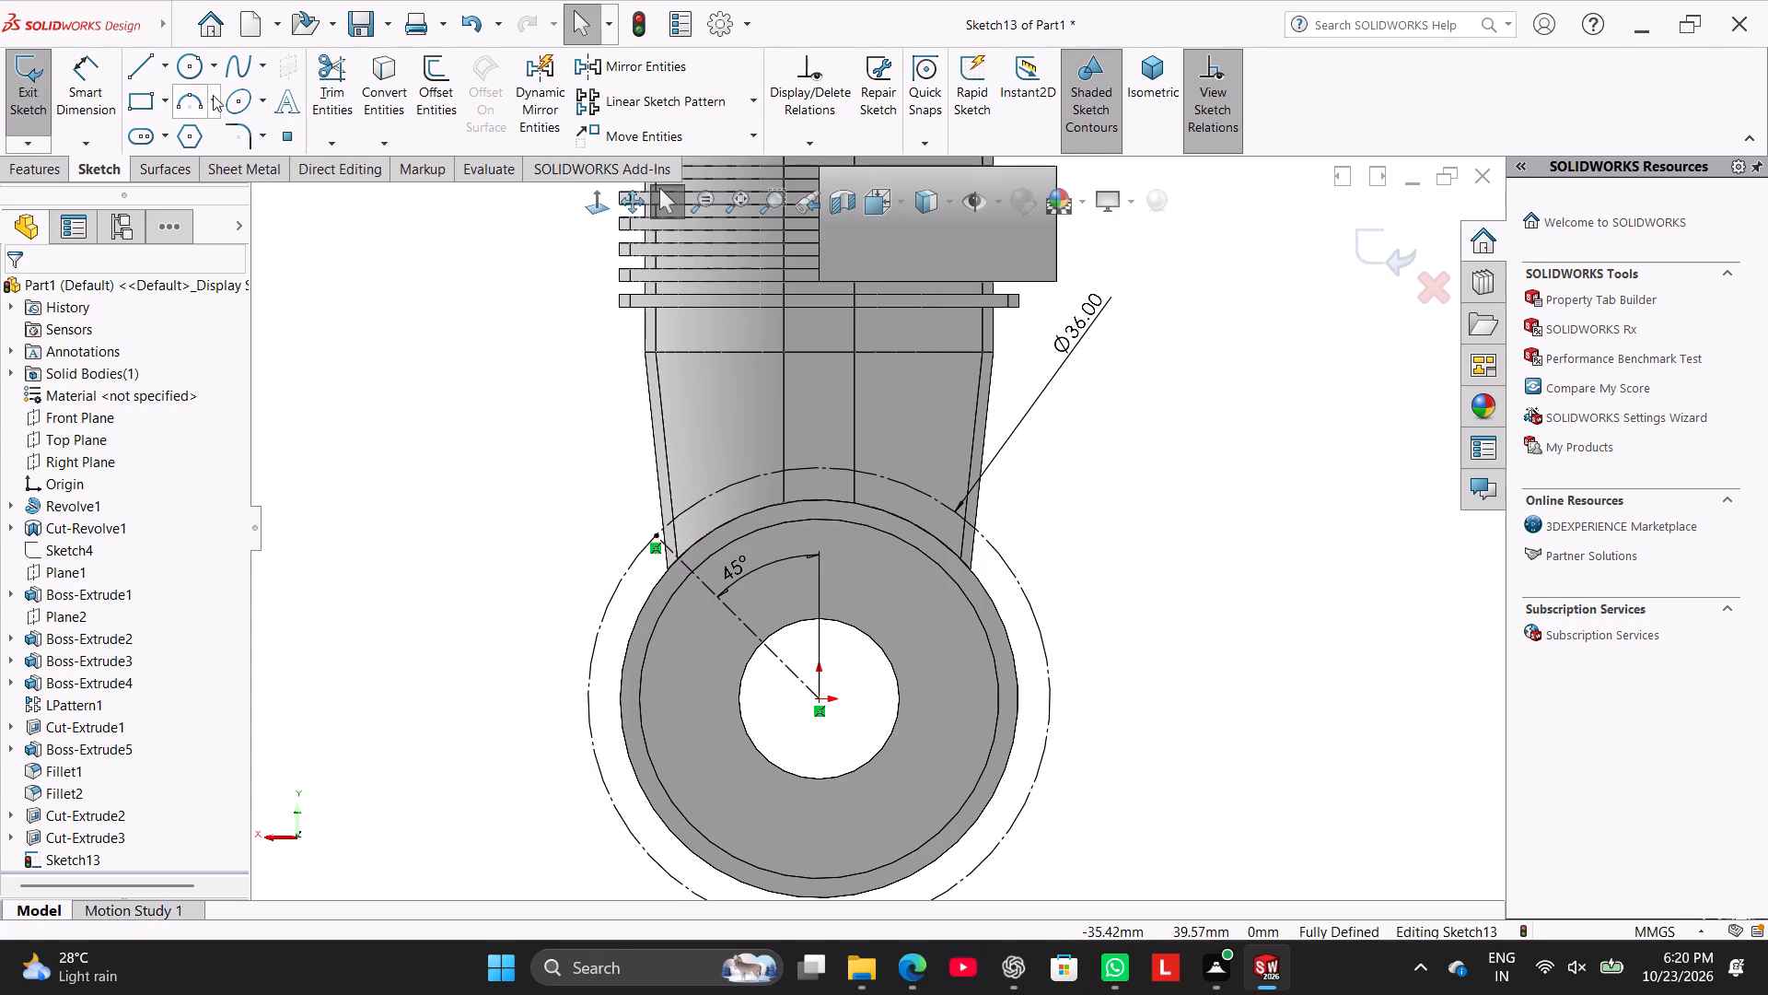
Draw two concentric circles, about 4 mm and 2.5 mm in radius, centred where the centerline meets the construction circle.
click(192, 64)
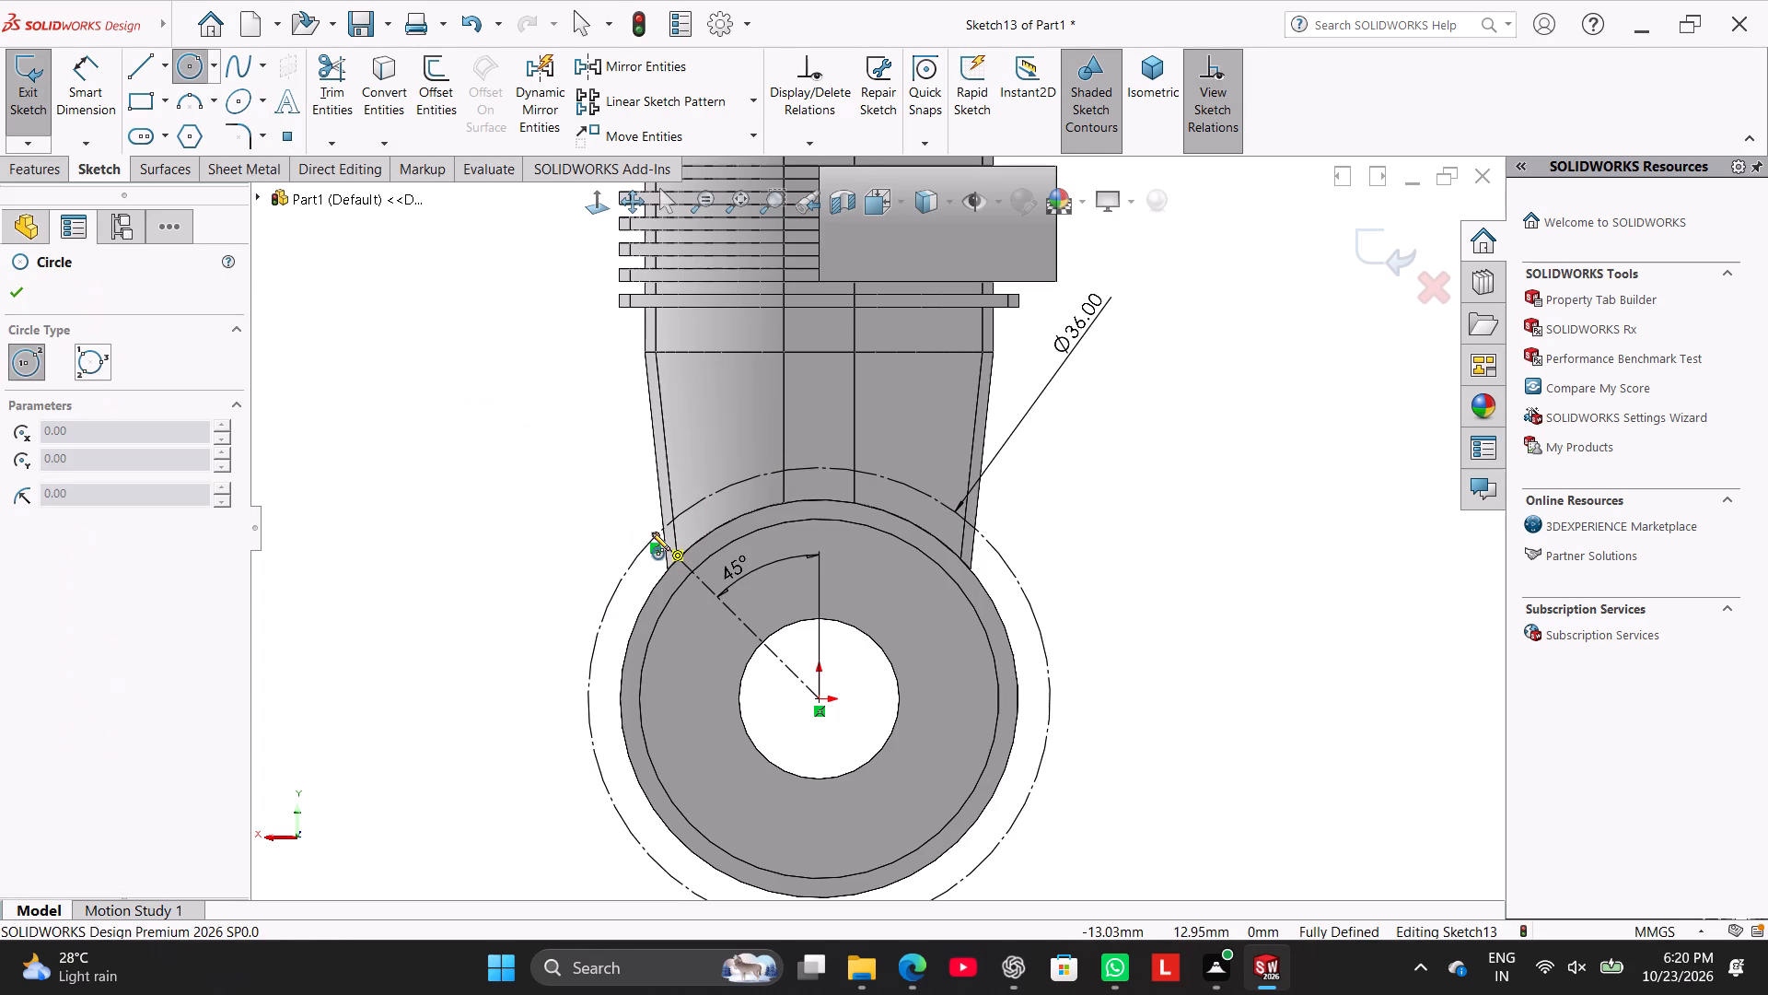
click(652, 533)
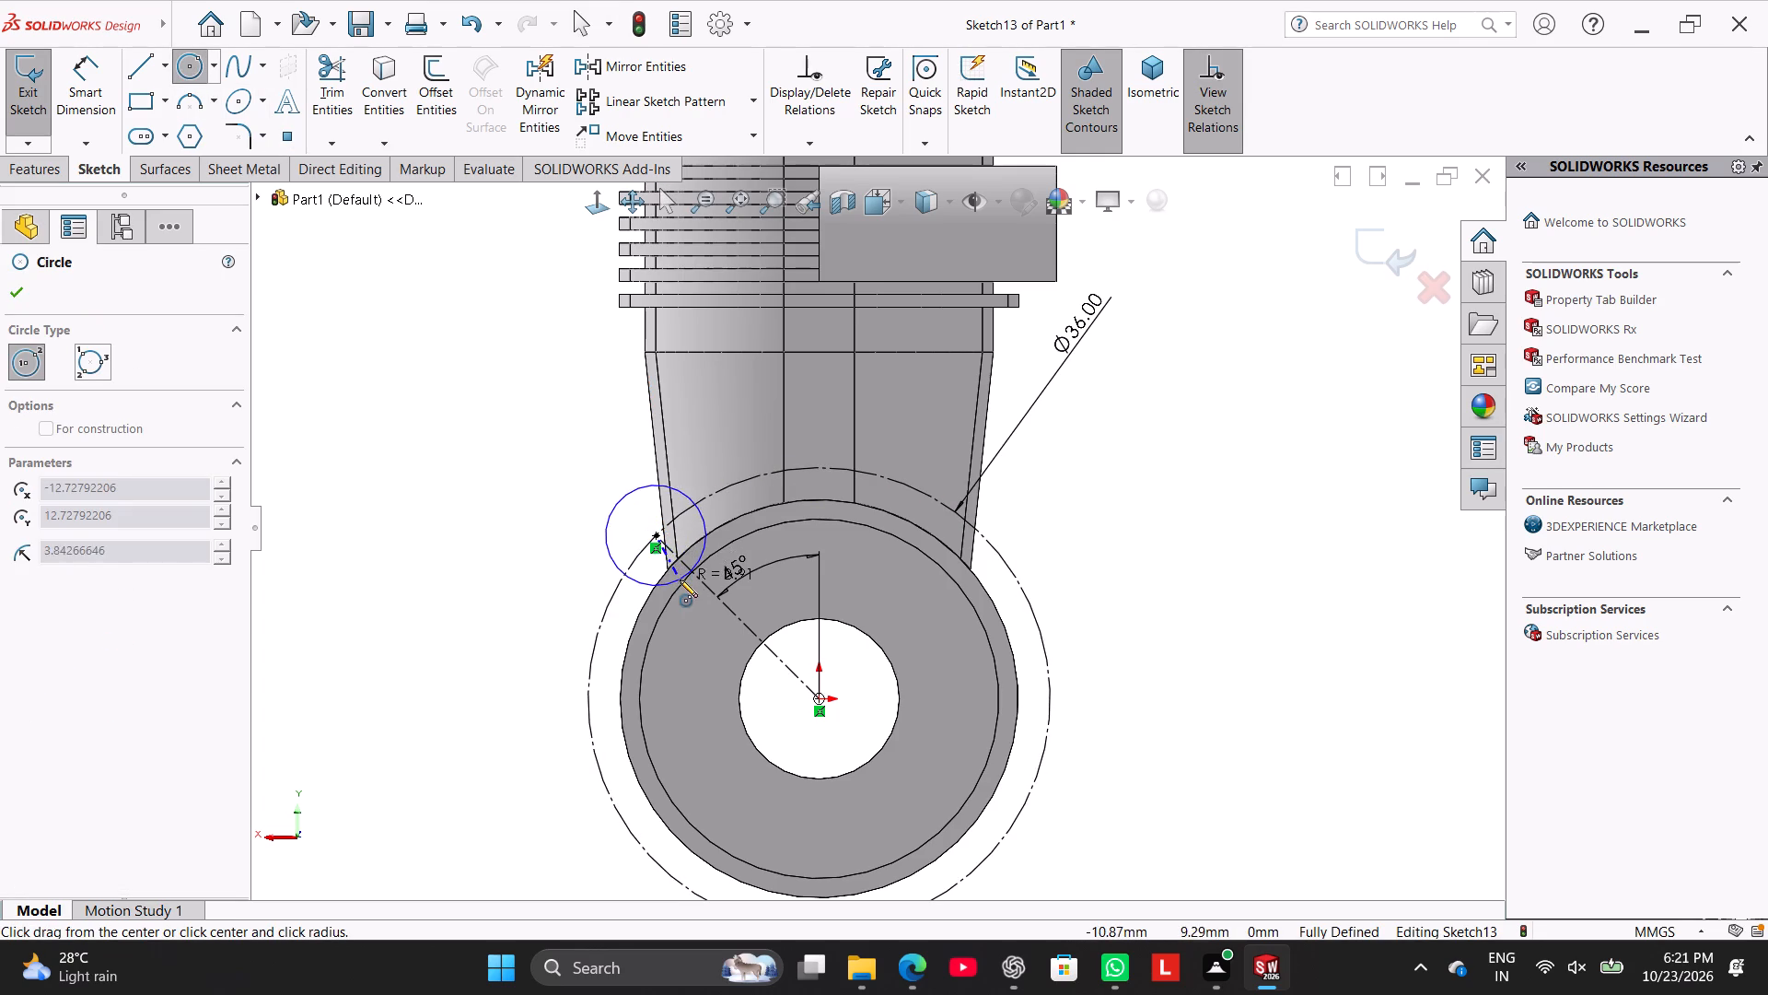
click(680, 581)
click(655, 533)
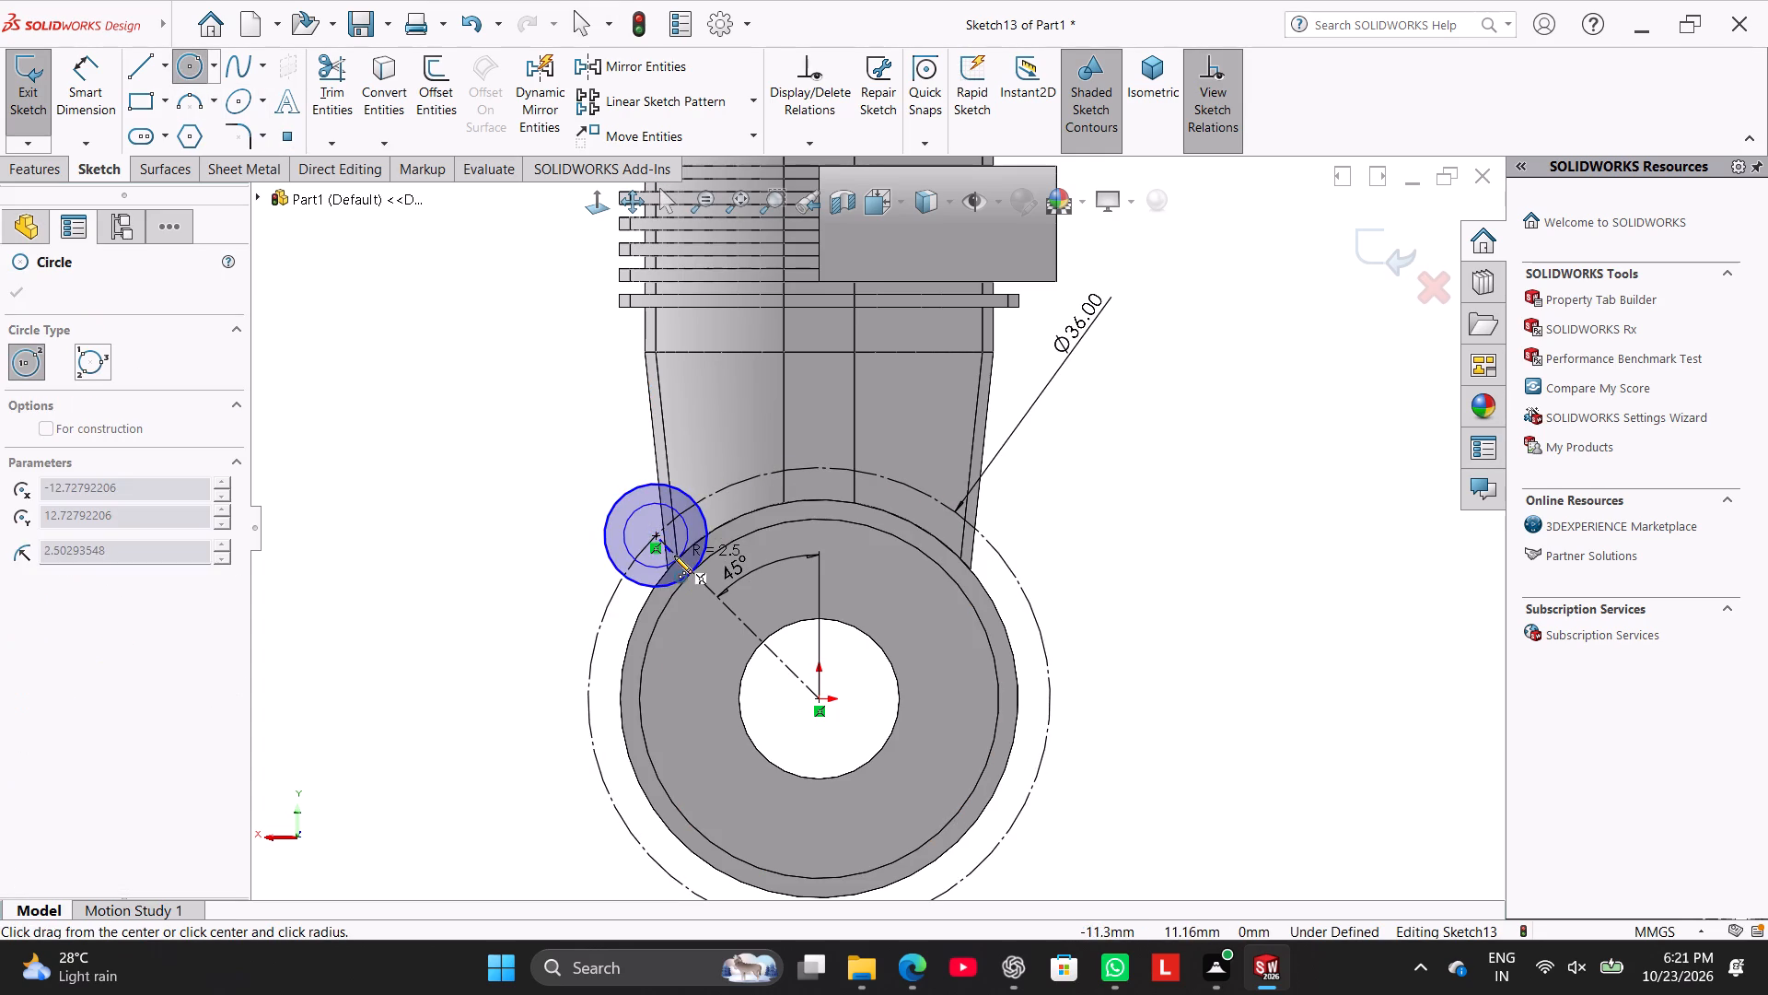
click(674, 556)
Set the inner small circle's diameter to 3 mm and the outer one's to 6 mm.
click(95, 104)
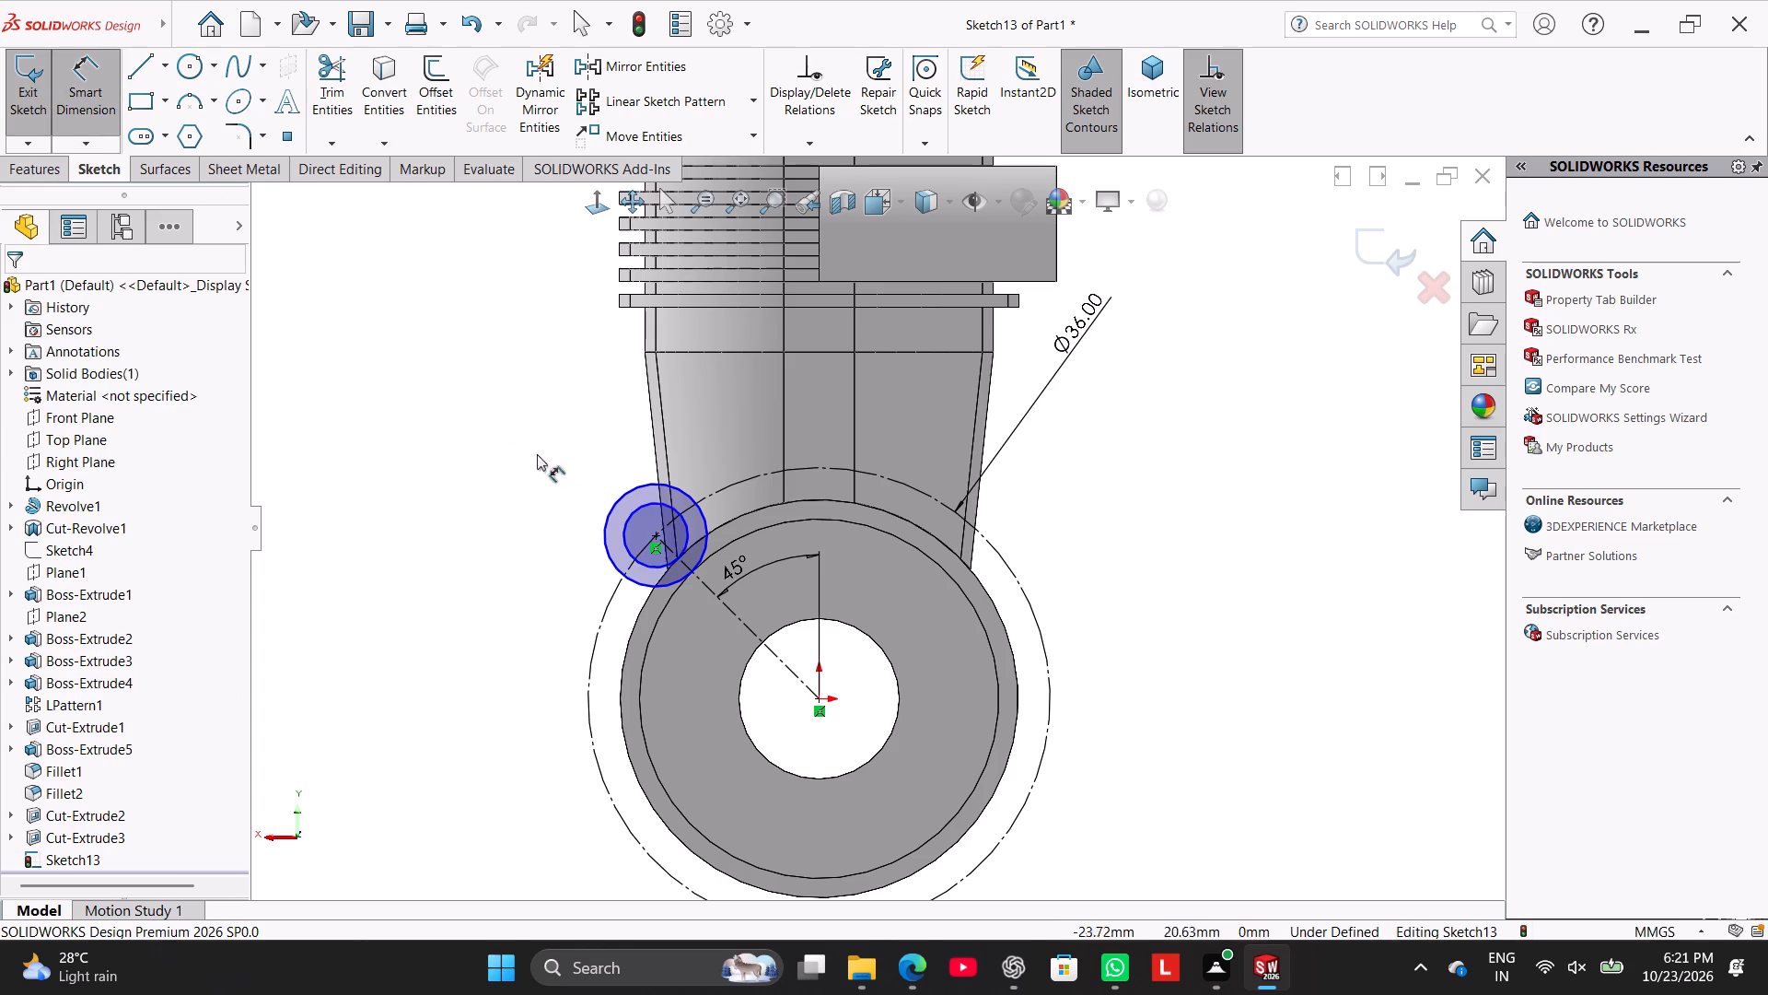
click(626, 521)
click(459, 603)
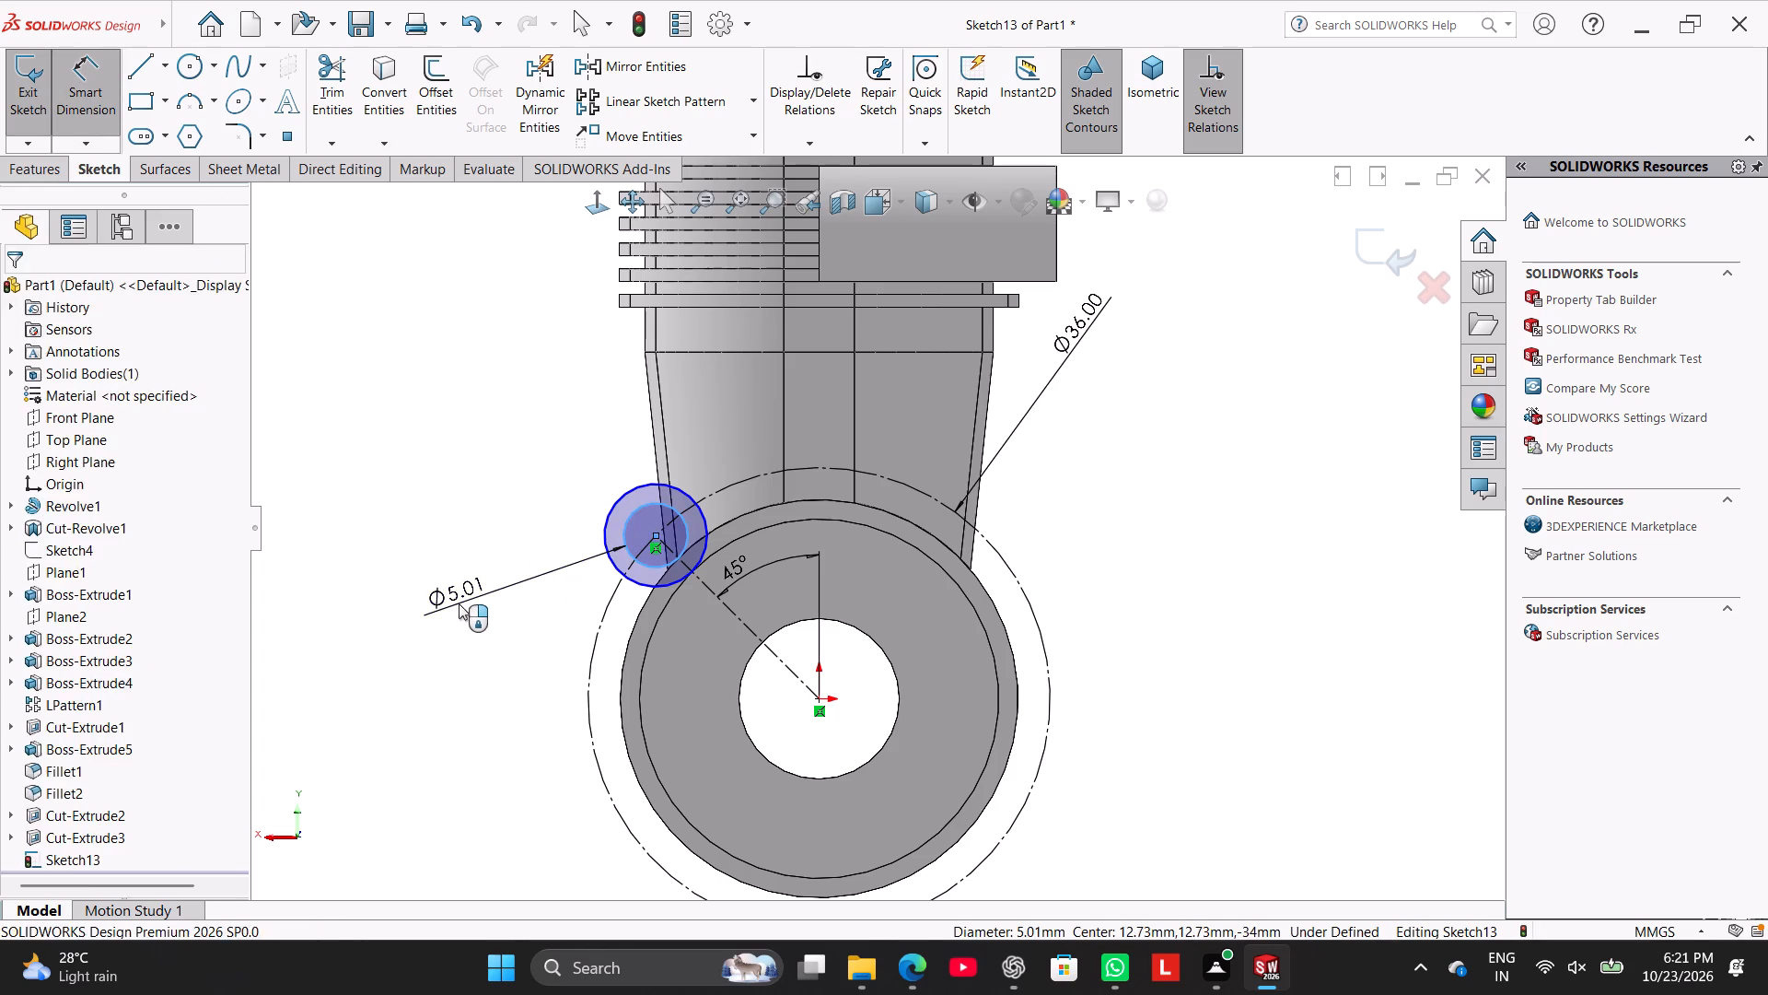
key(3)
key(Return)
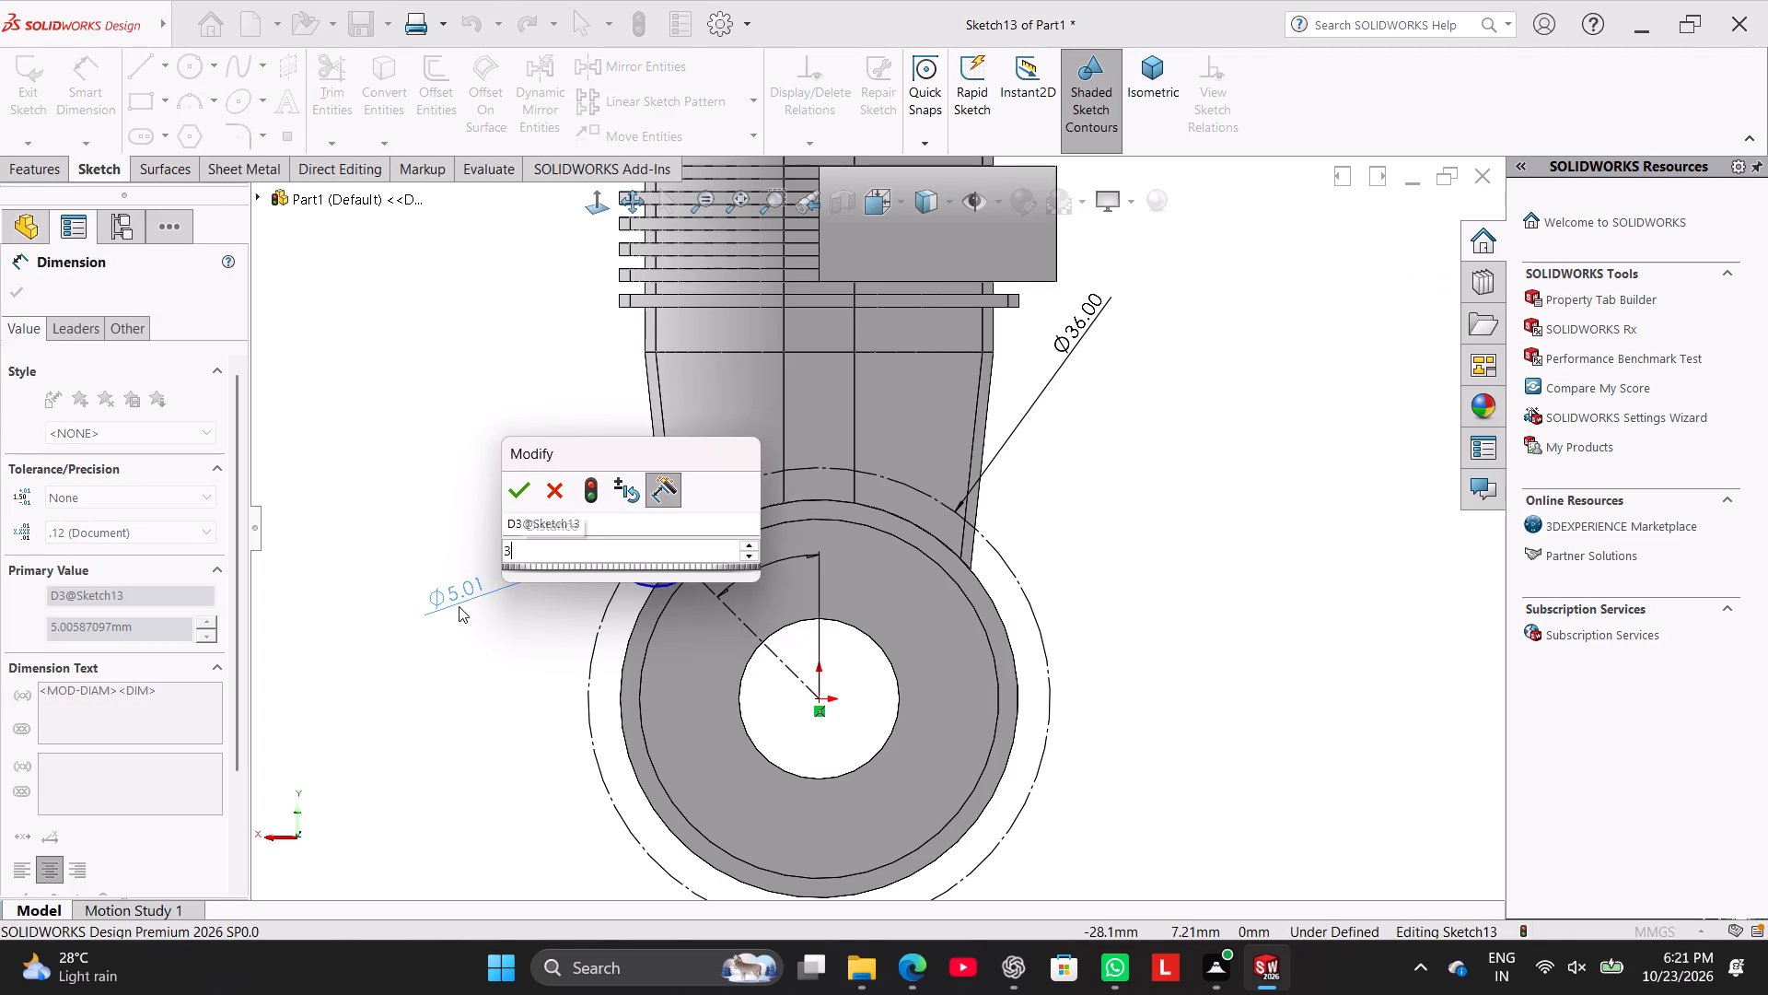
click(611, 517)
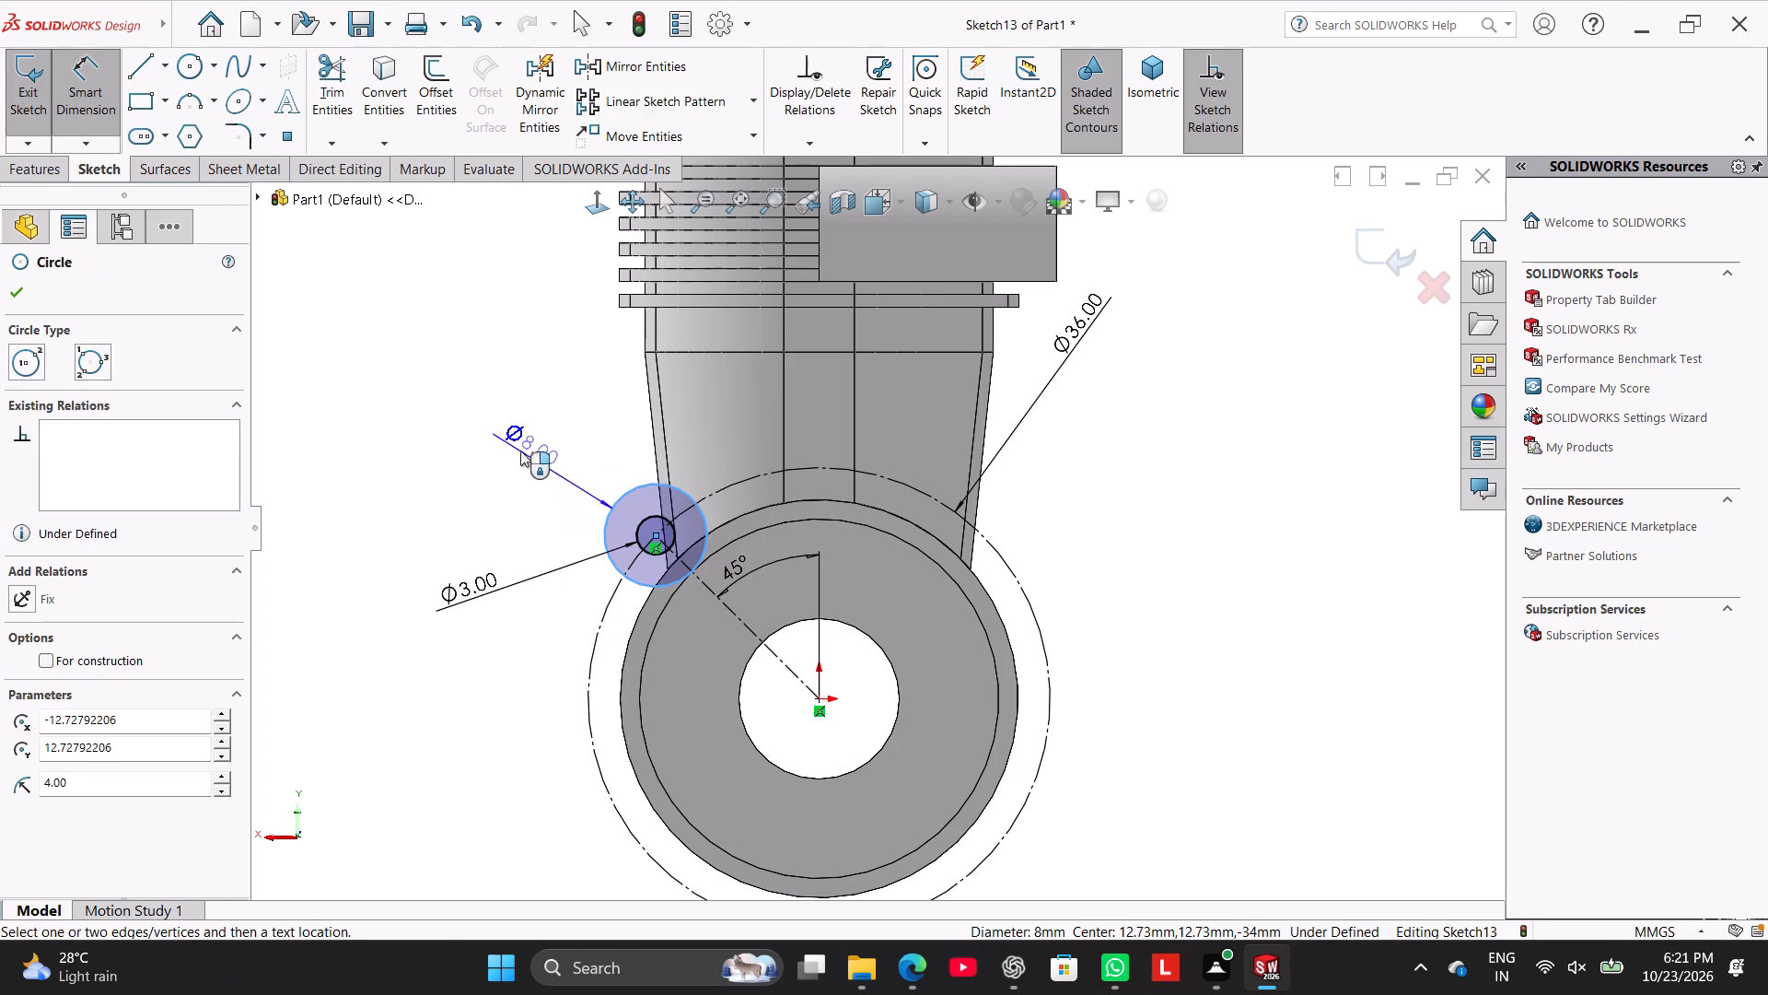
click(519, 448)
key(6)
key(Return)
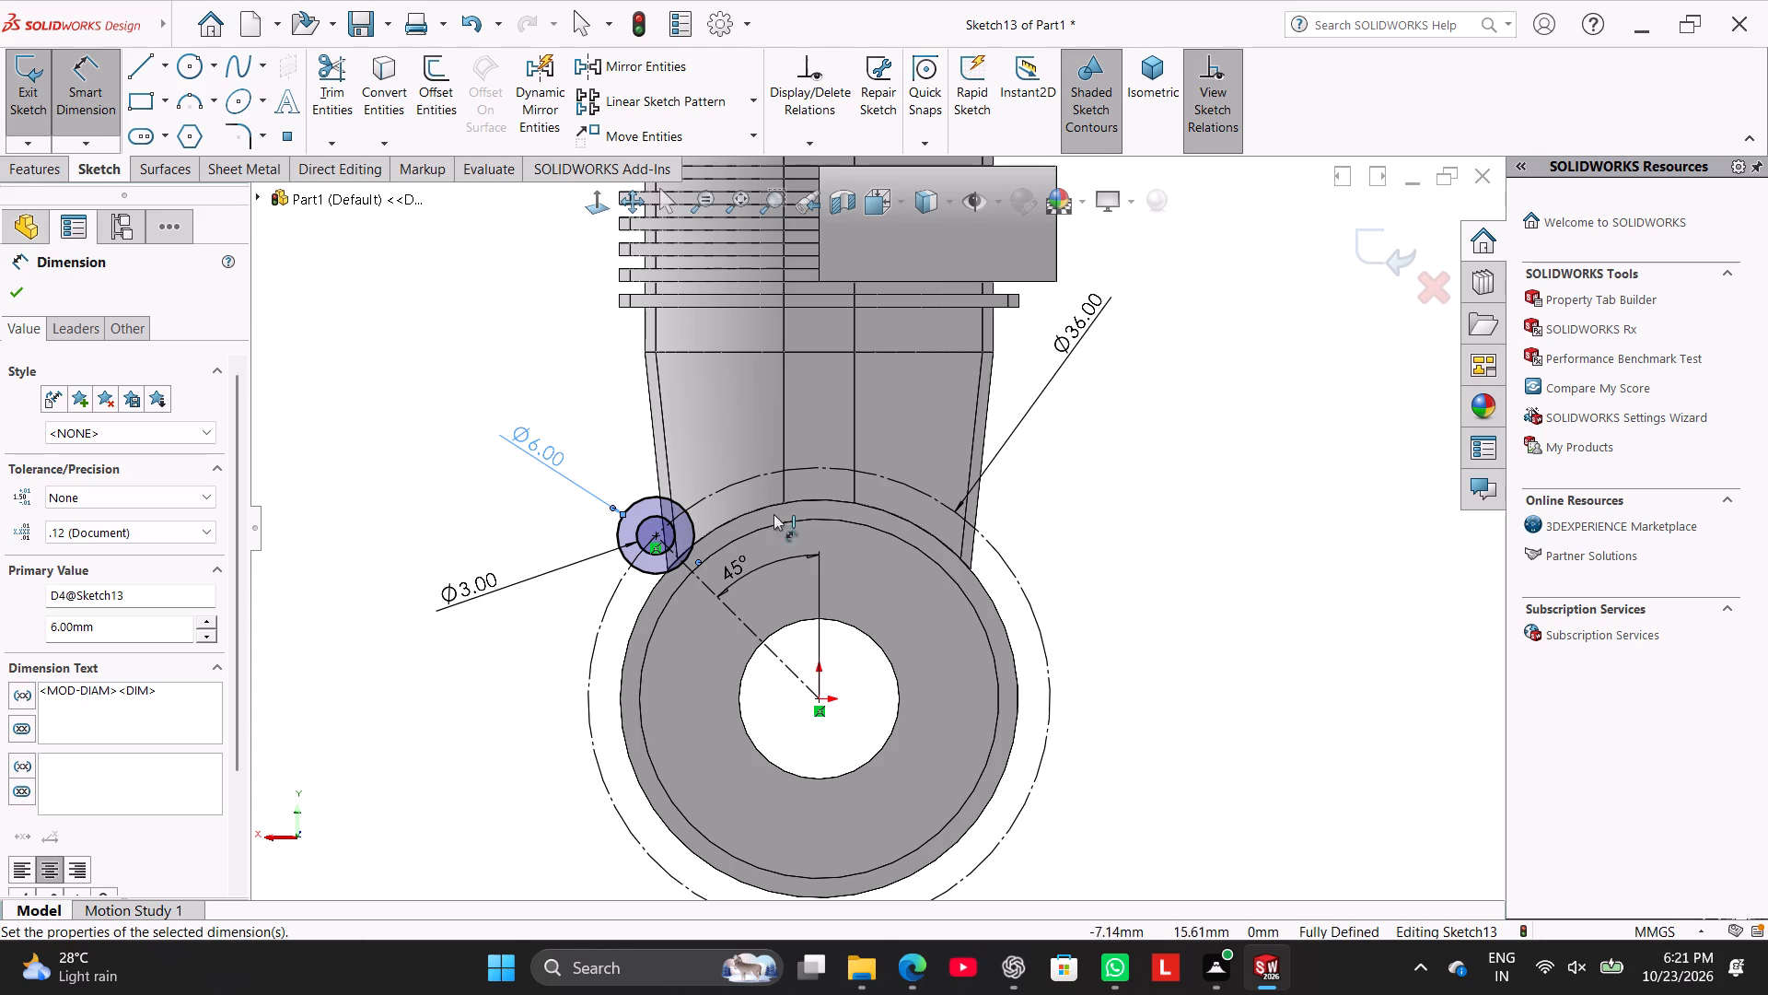
right_click(1208, 428)
click(1269, 484)
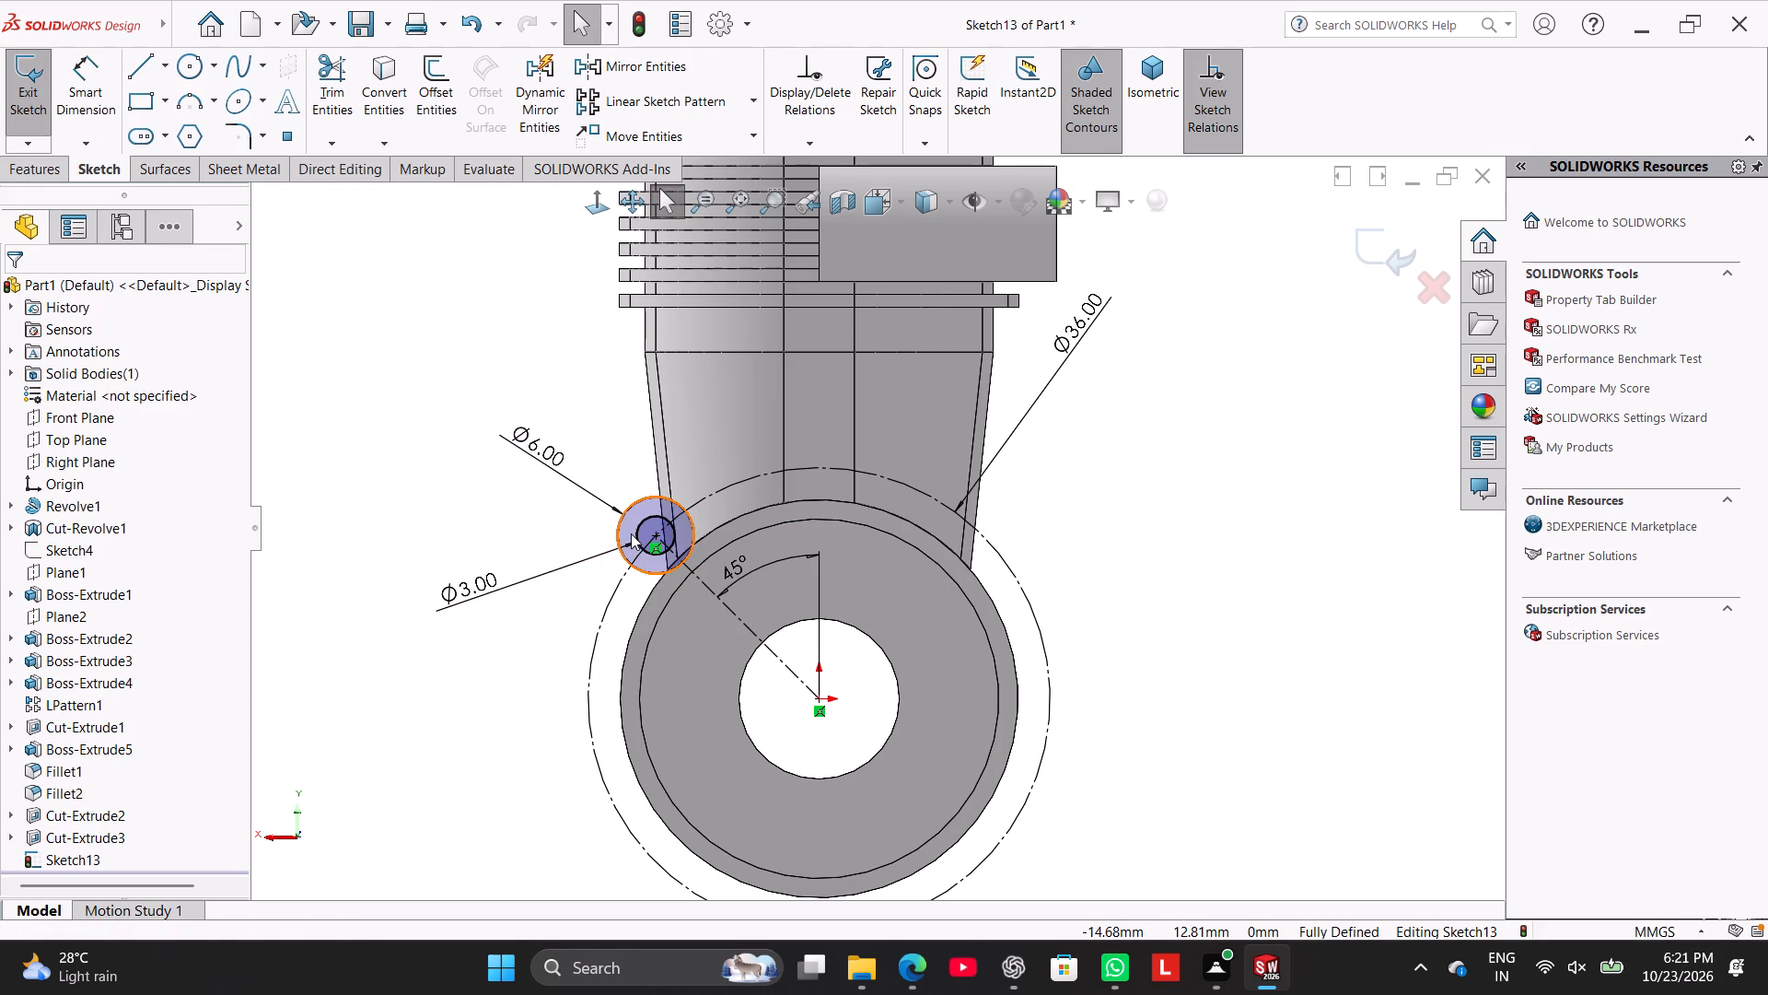
Convert the round body's outer circular edge into a sketch circle.
scroll(746, 505, down, 2)
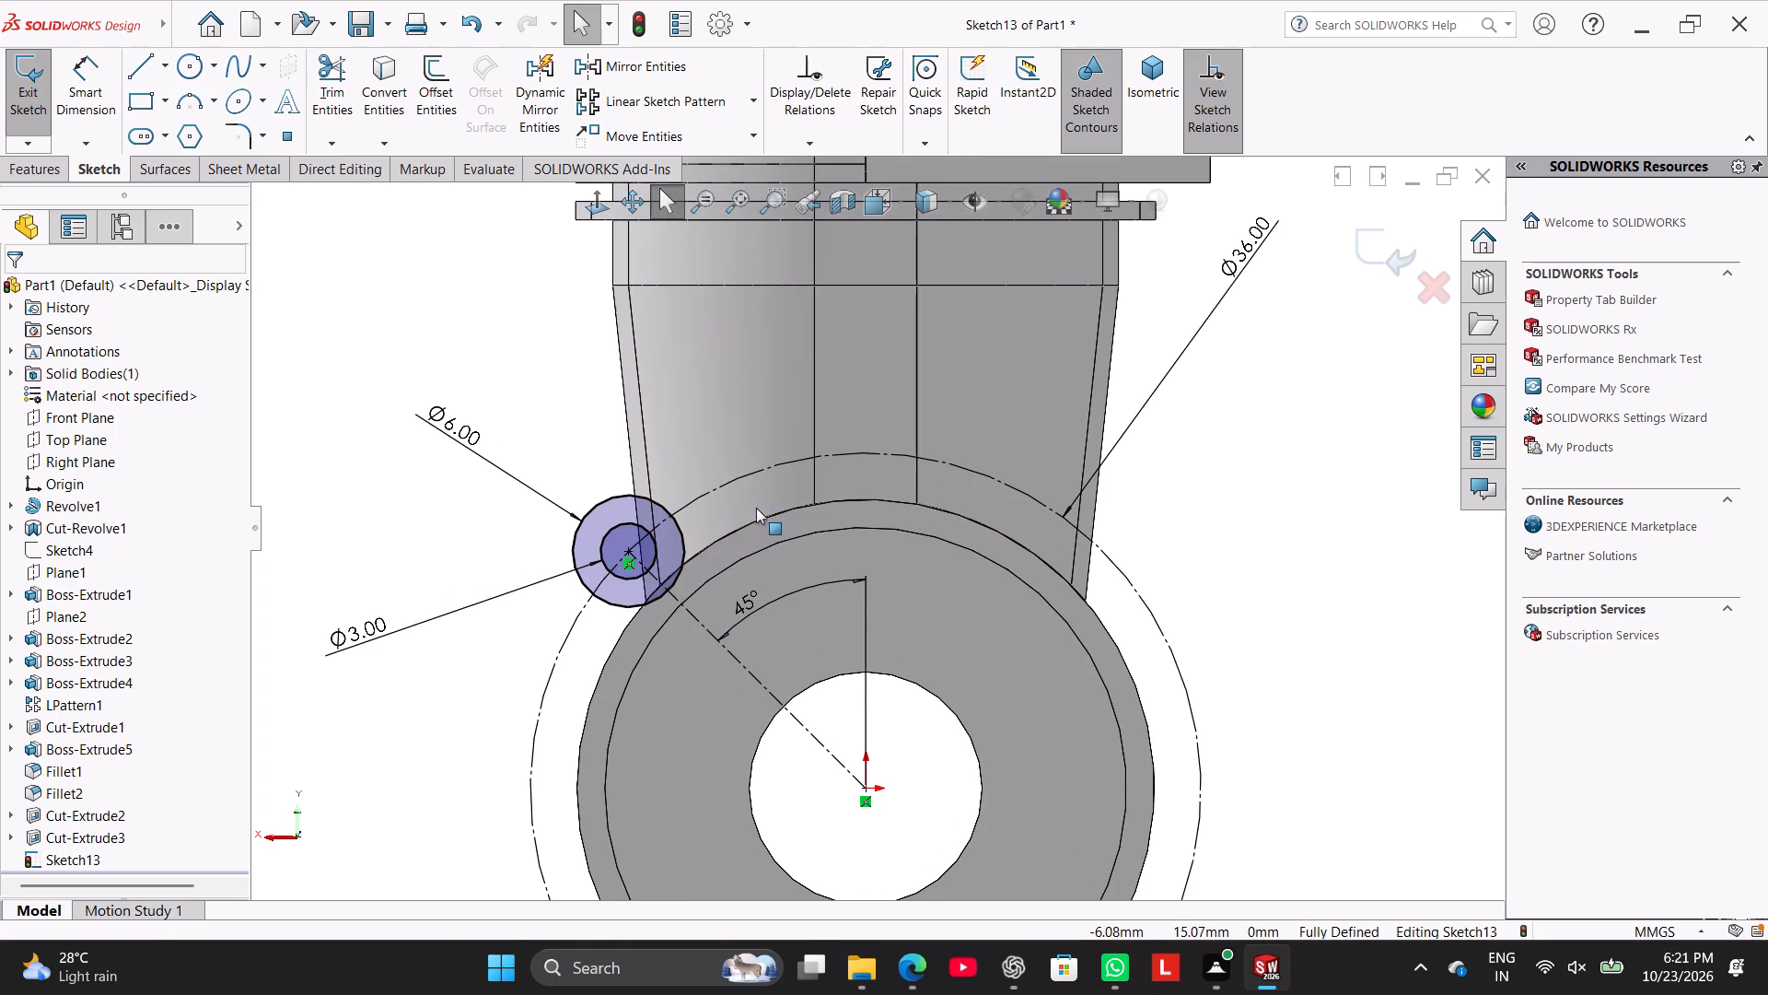
click(388, 103)
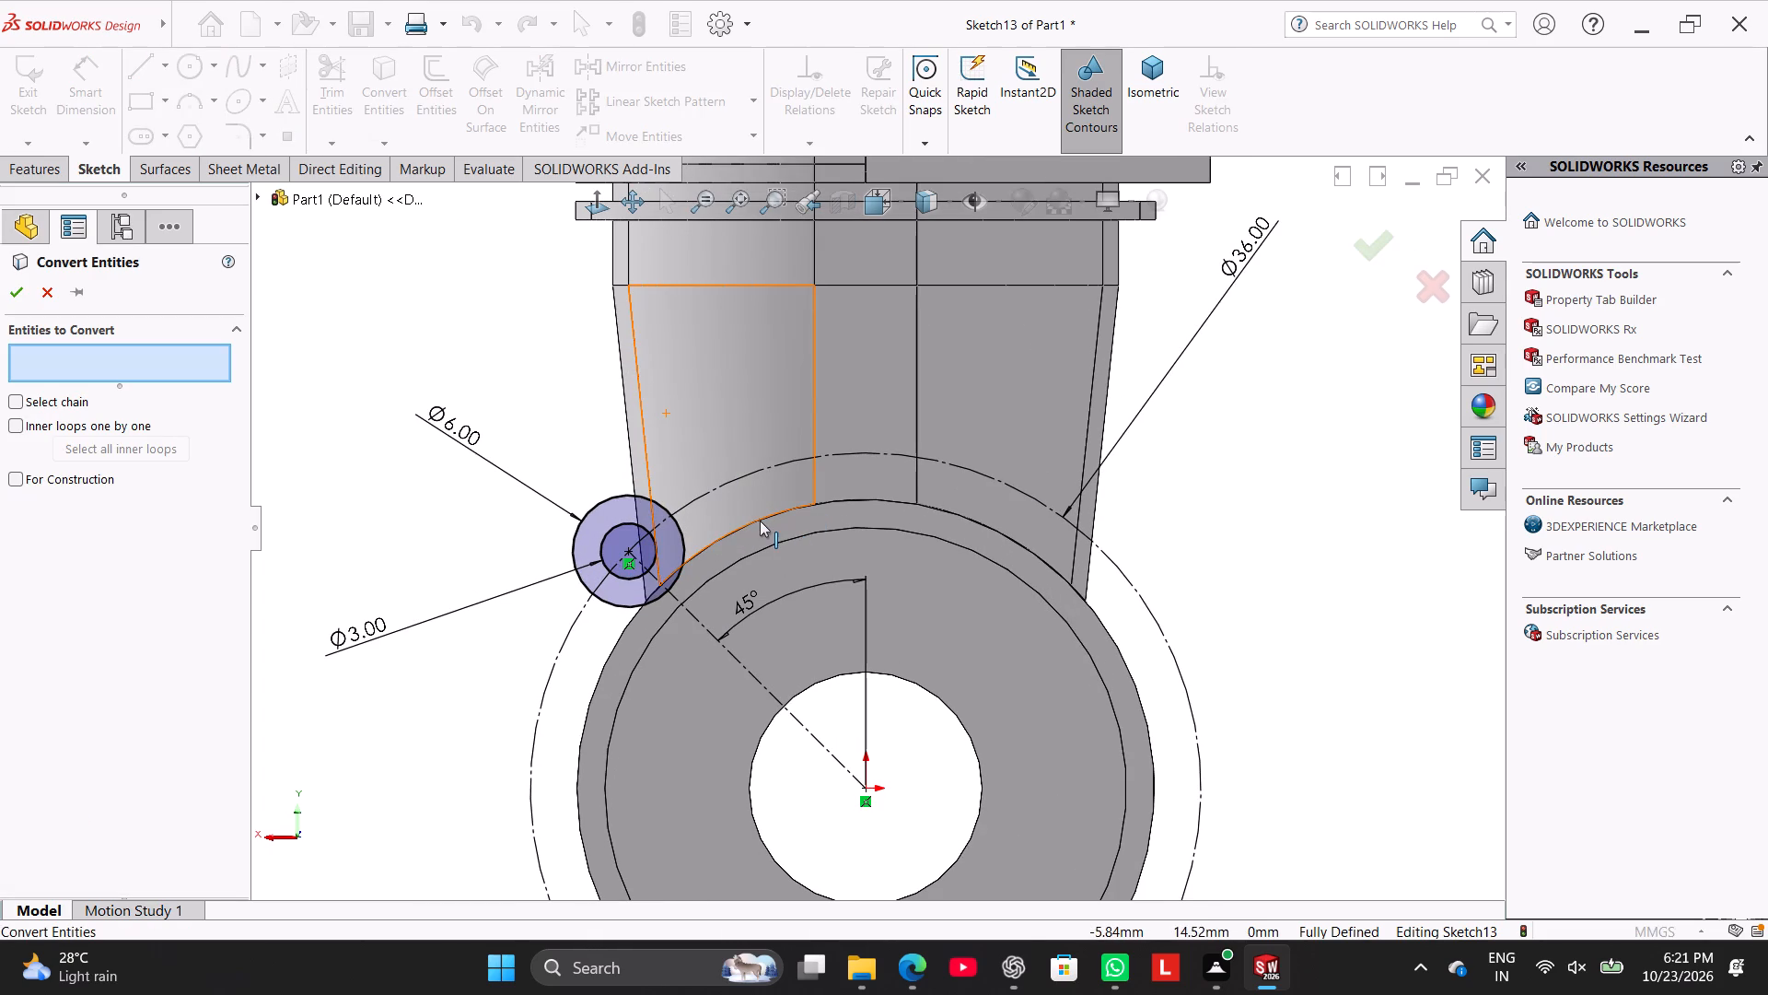
click(760, 521)
click(19, 303)
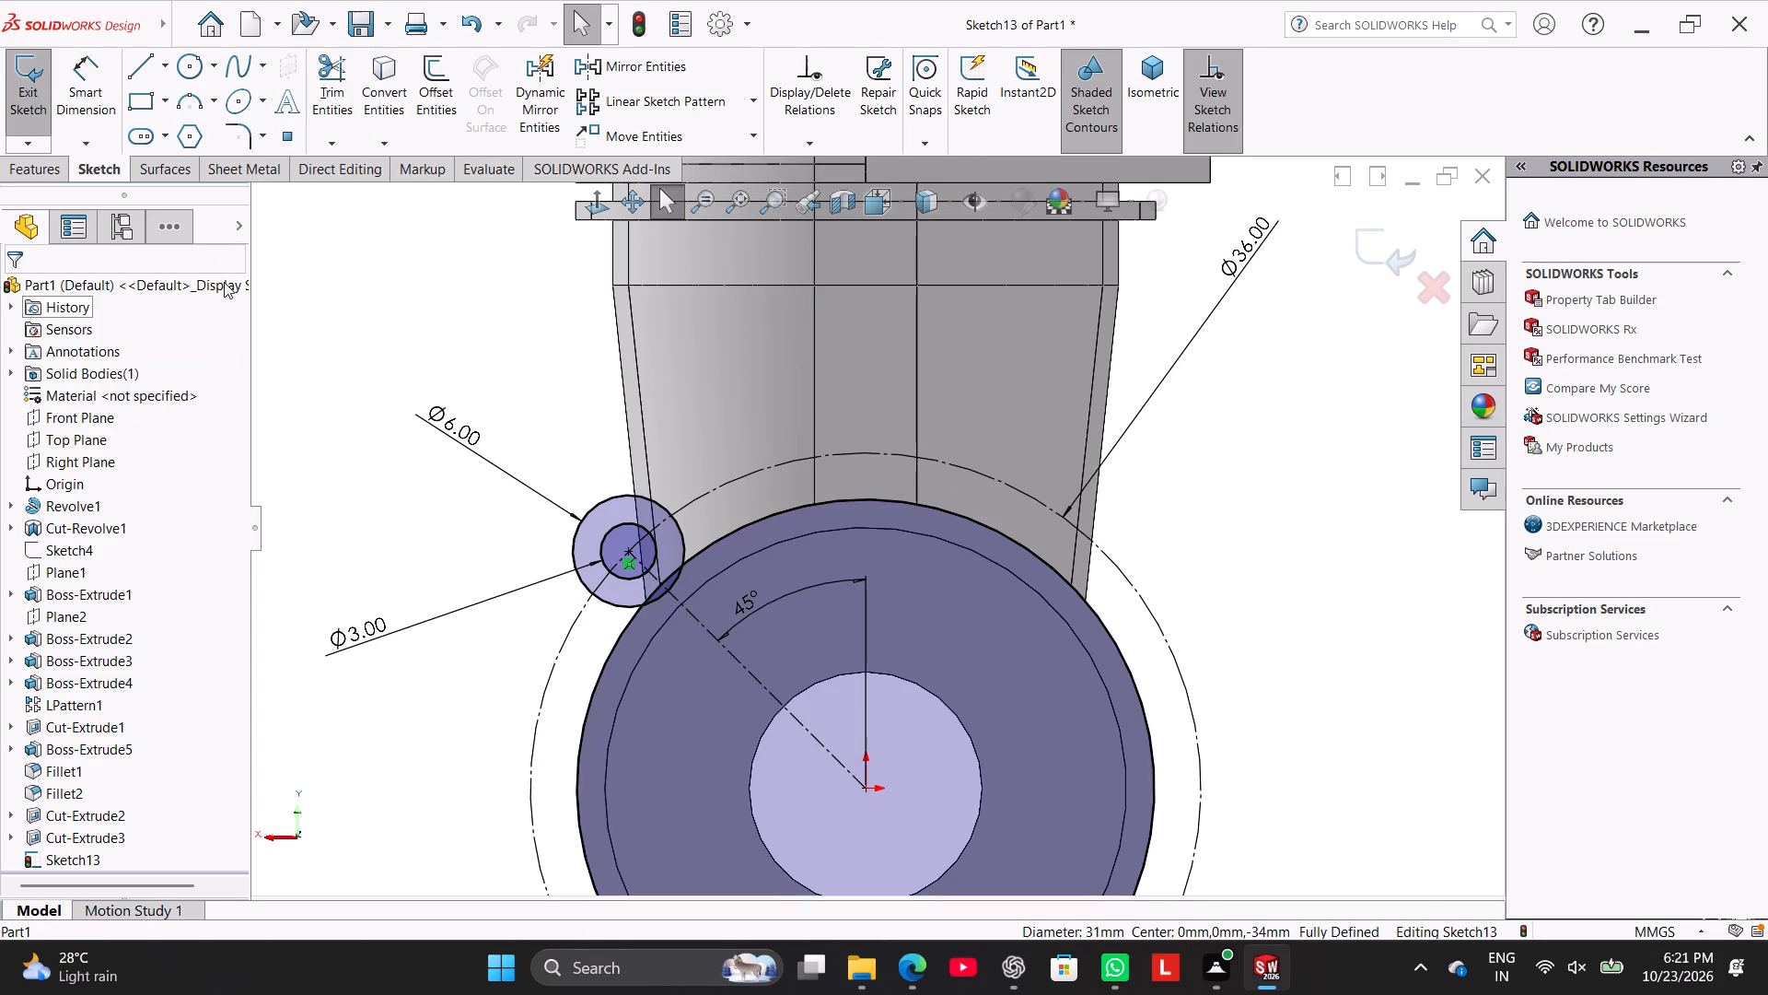
Draw a near-vertical line tangent to the outer sides of the 6 mm circle and the converted body circle.
click(145, 66)
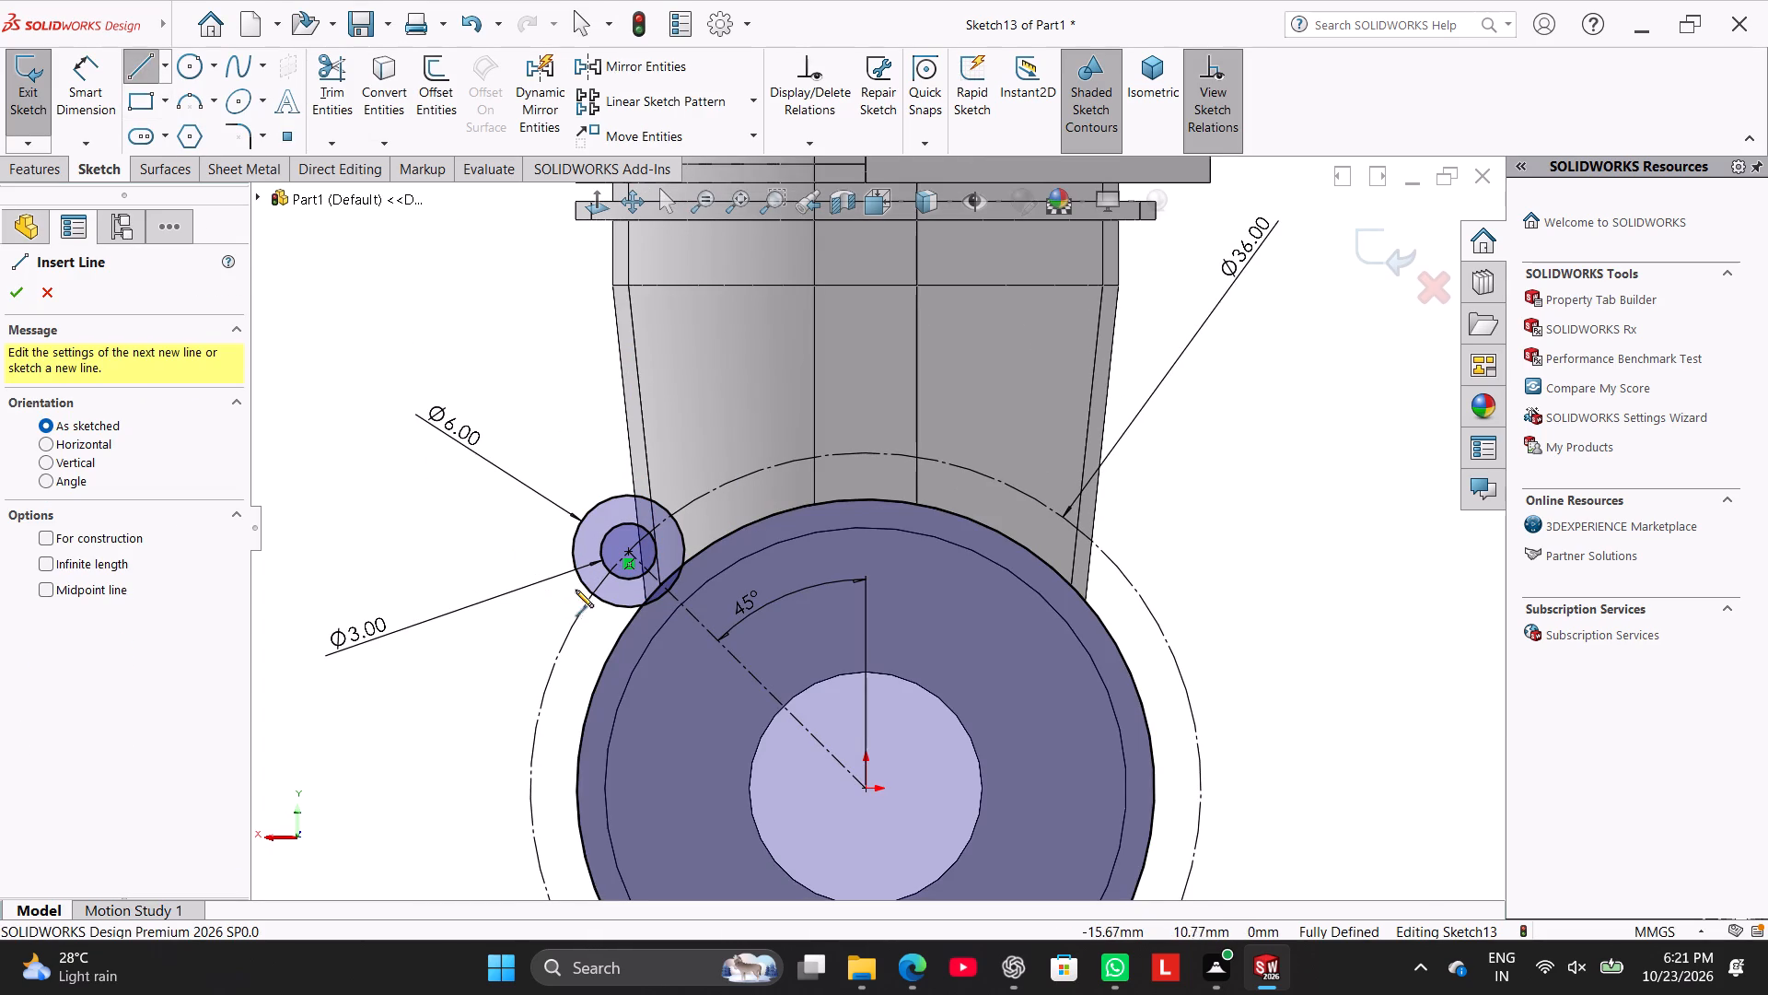
click(578, 580)
click(602, 669)
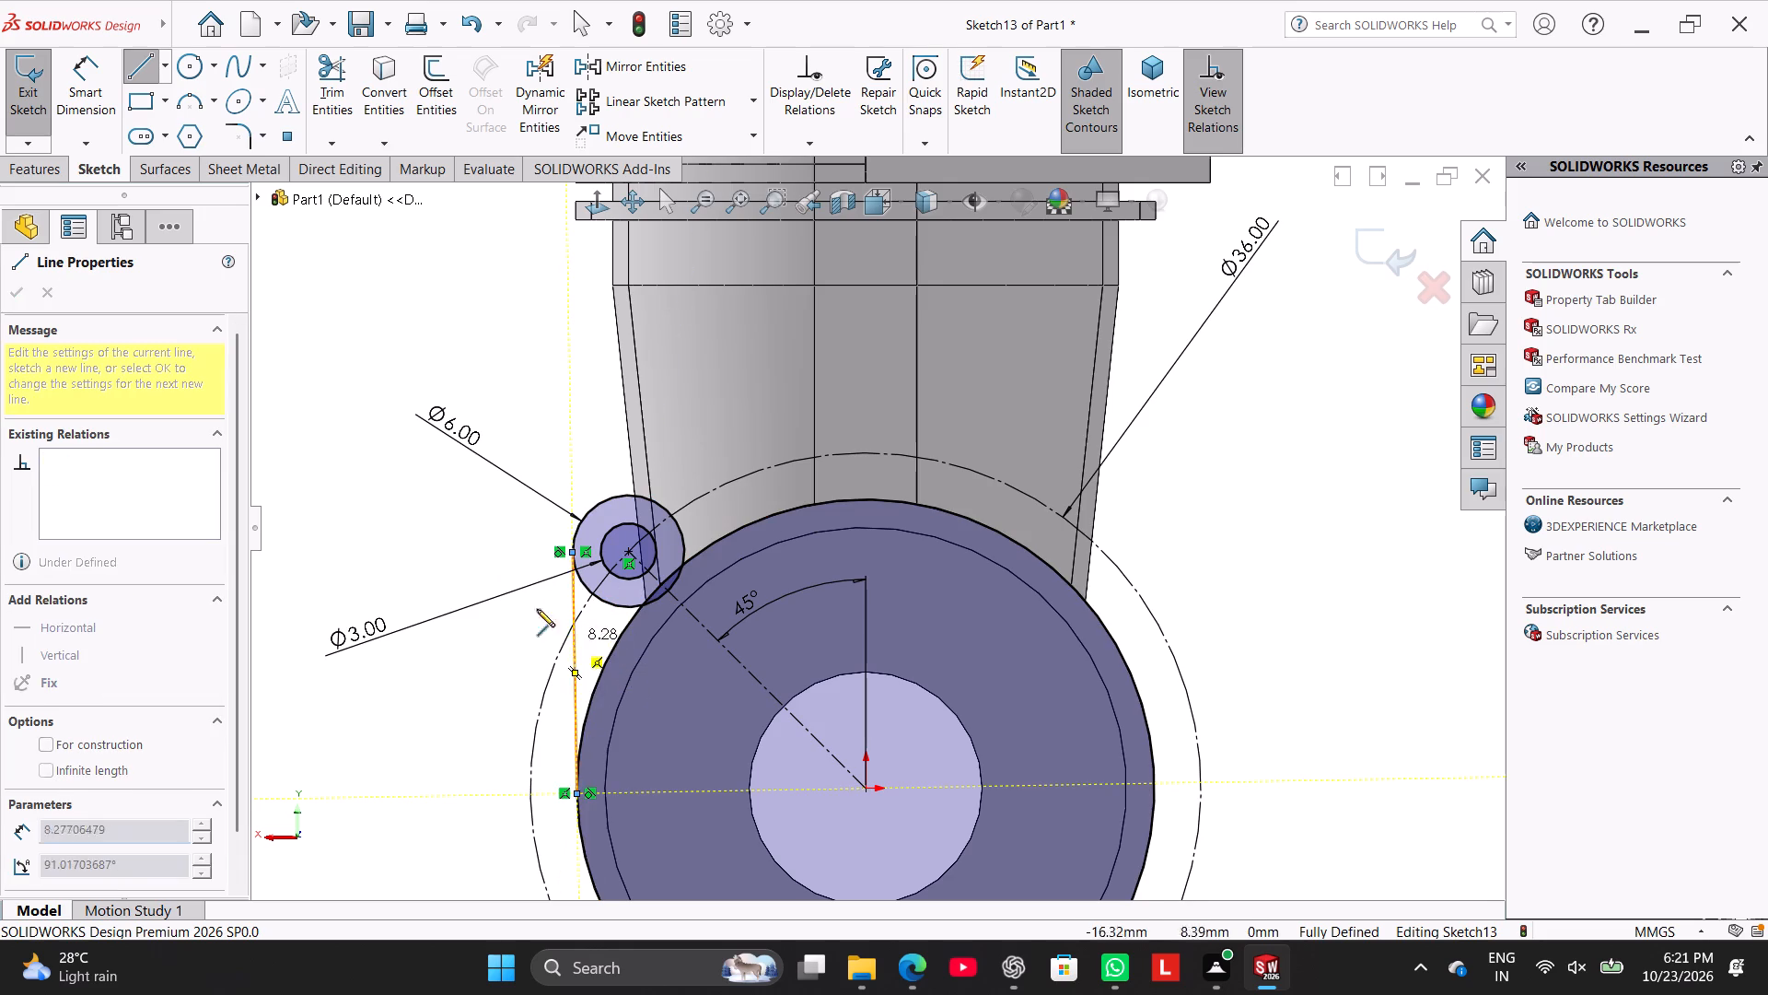
right_click(434, 448)
click(457, 462)
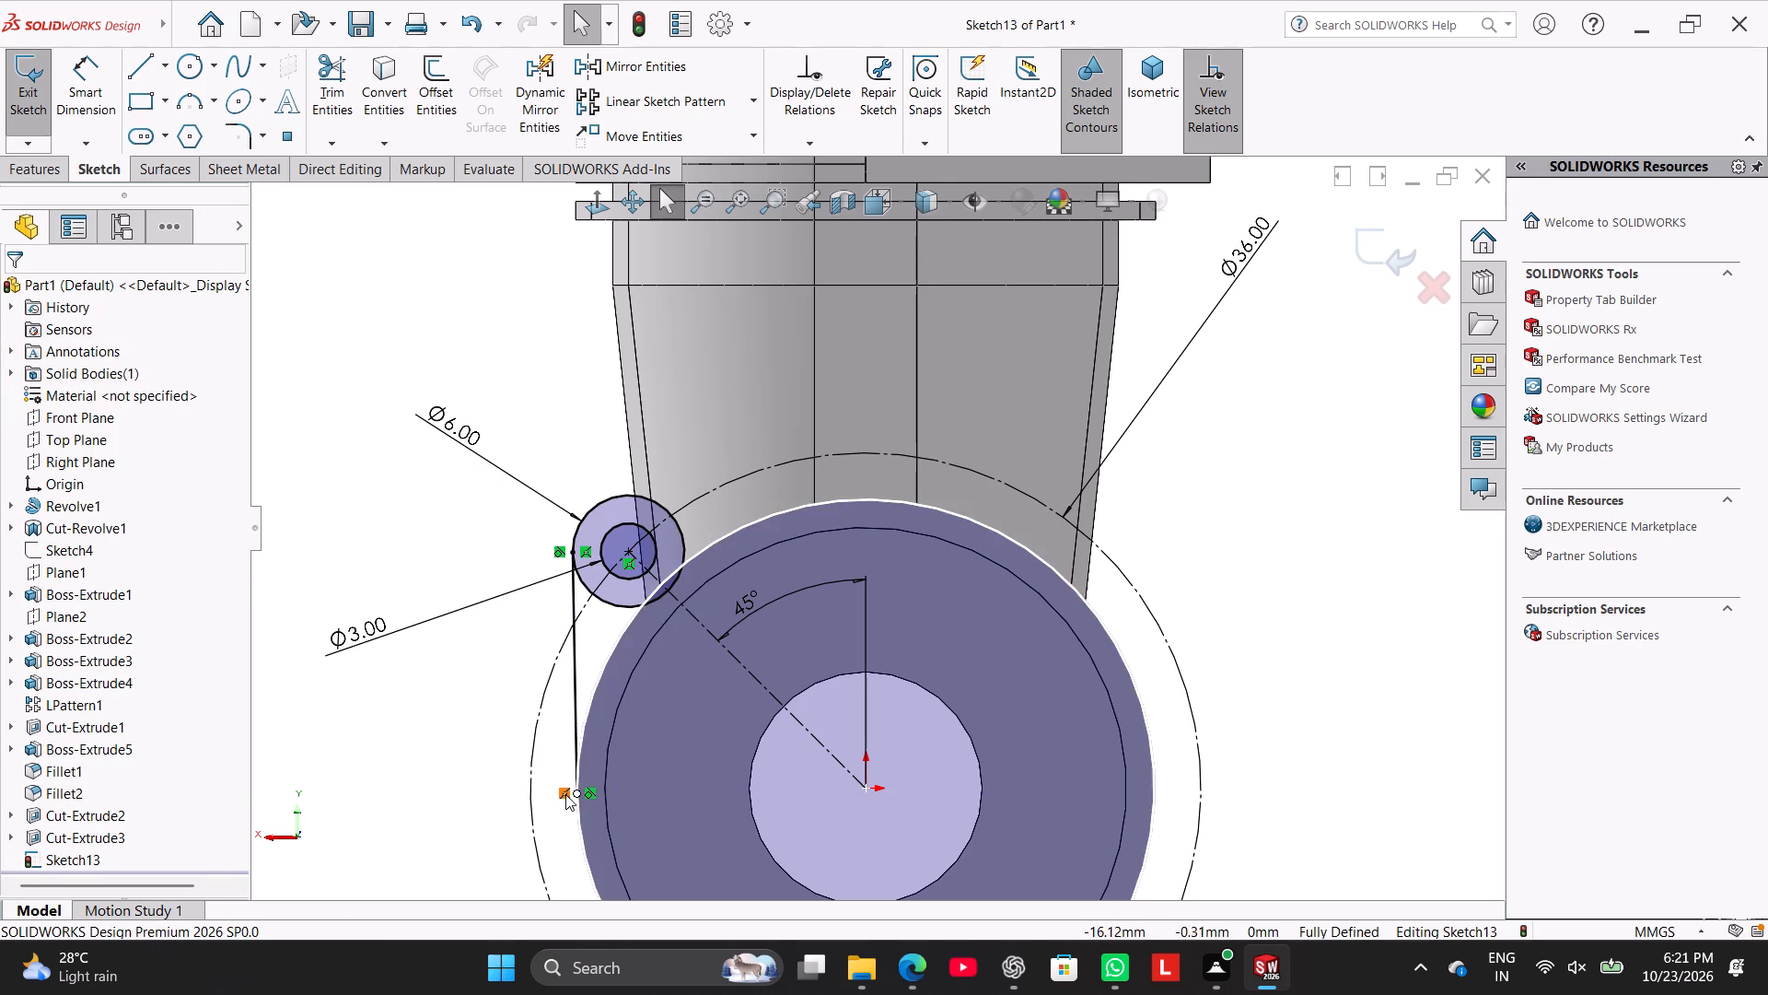
Delete the two extra relations keeping the tangent line upright and slide its lower end up the body circle so it slants inward.
right_click(565, 794)
click(639, 931)
drag(576, 792, 587, 745)
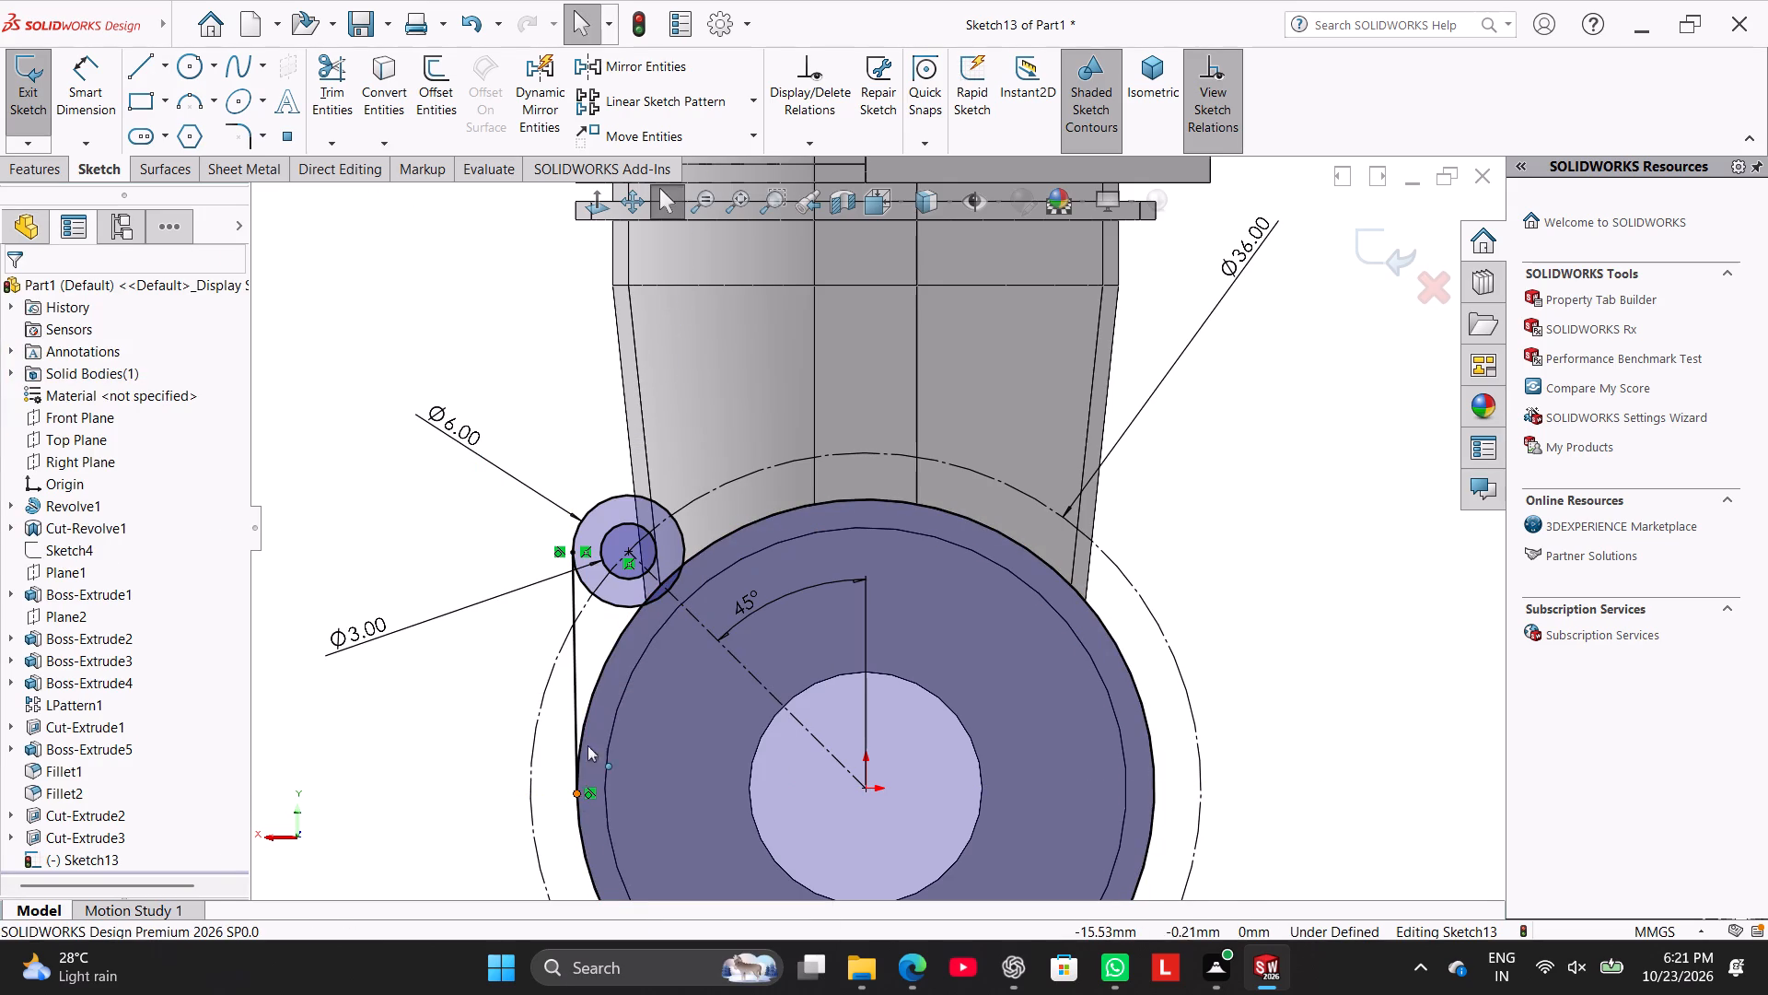
drag(587, 745, 641, 659)
right_click(565, 592)
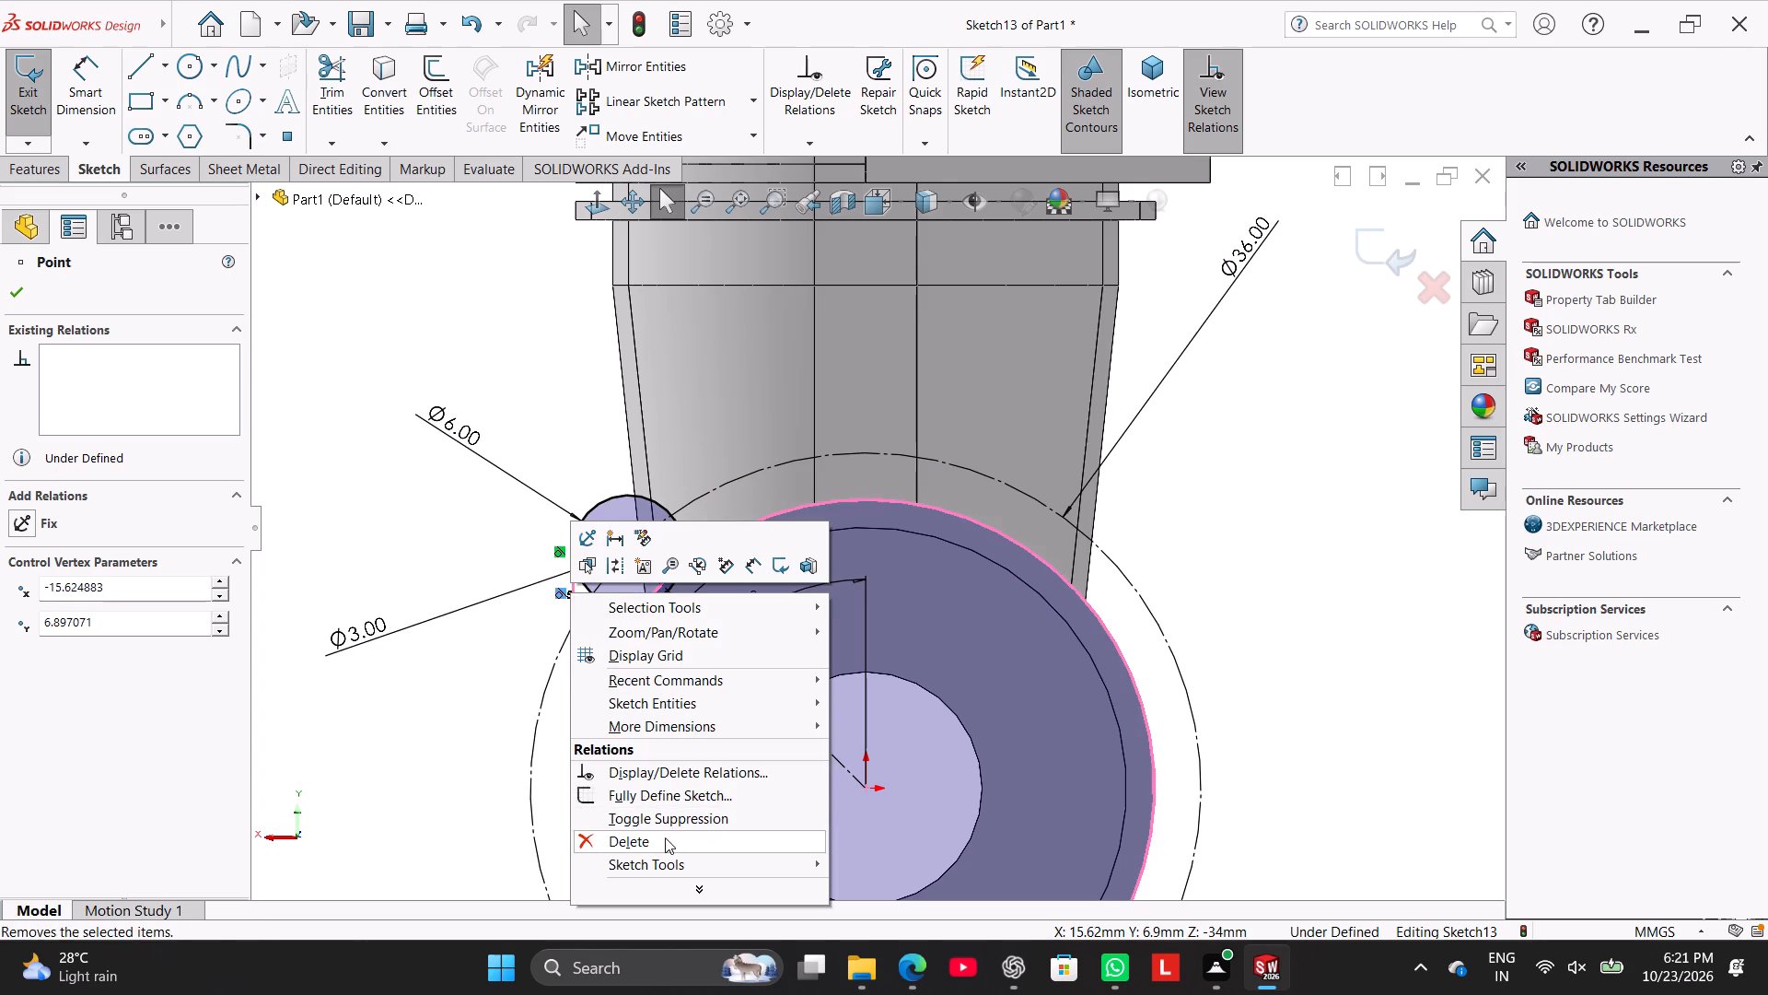
click(665, 837)
drag(577, 663, 601, 664)
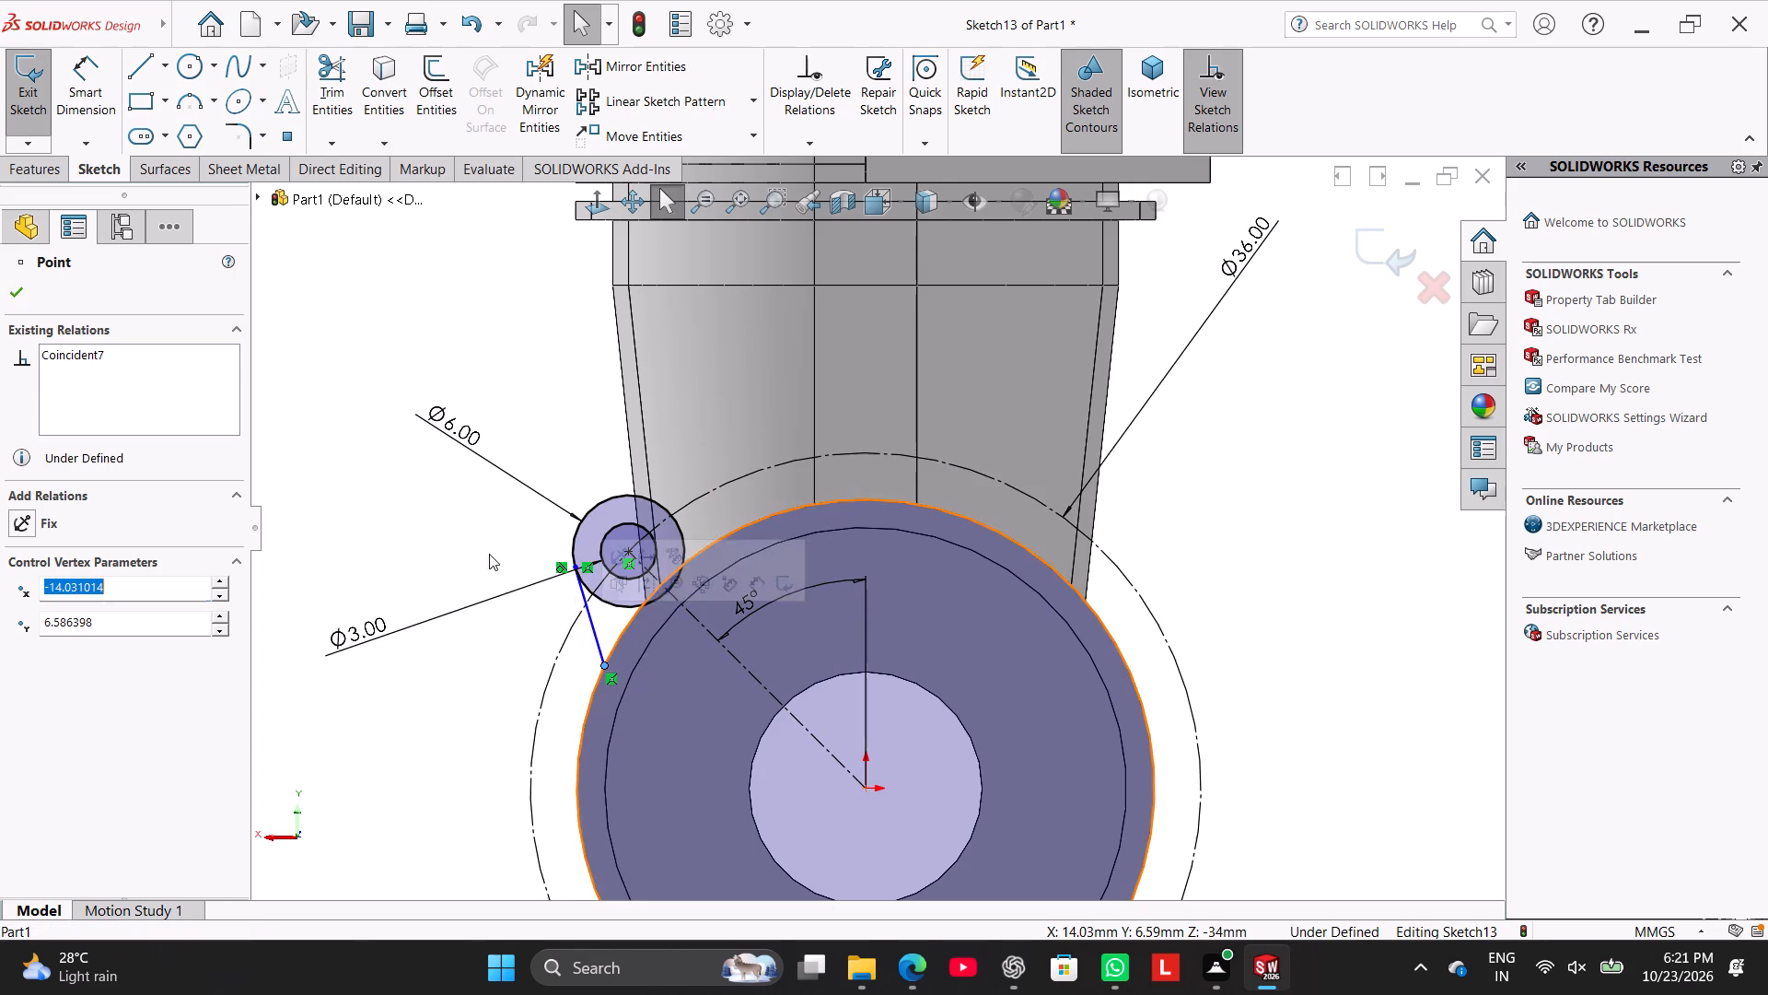
Mirror the slanted tangent line about the 45° centerline to form the lug's other side.
click(397, 410)
ctrl+click(594, 634)
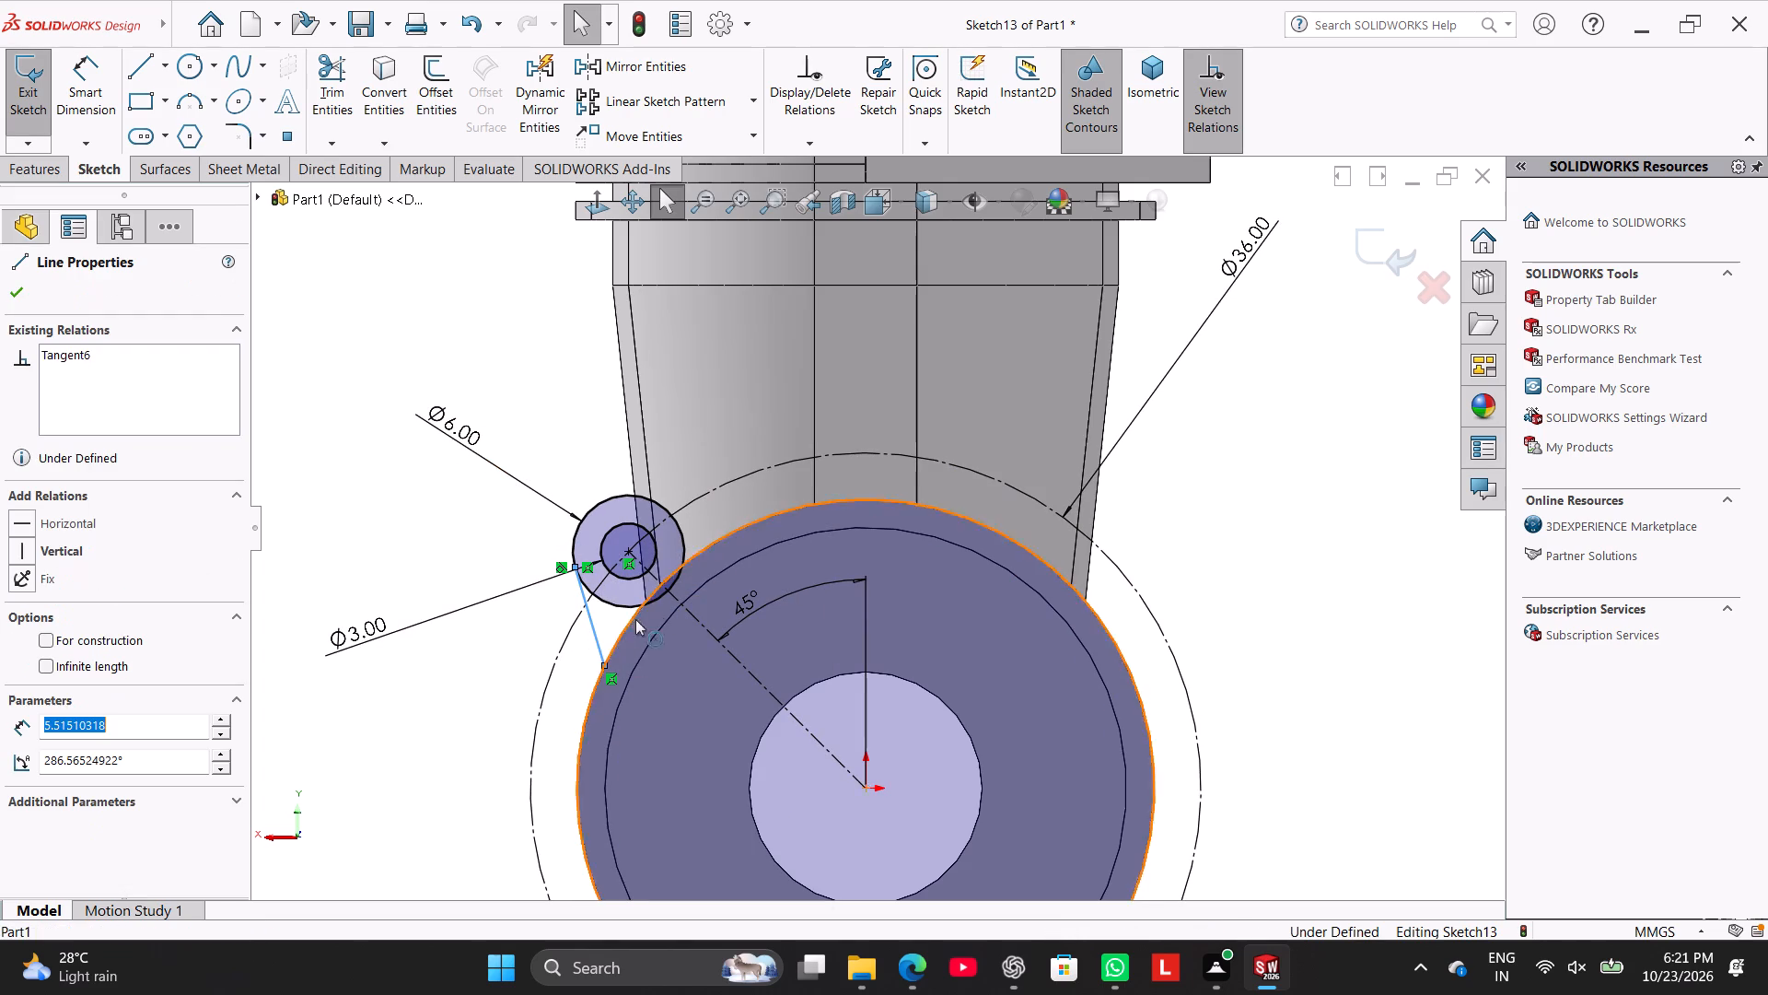
ctrl+click(678, 600)
click(673, 78)
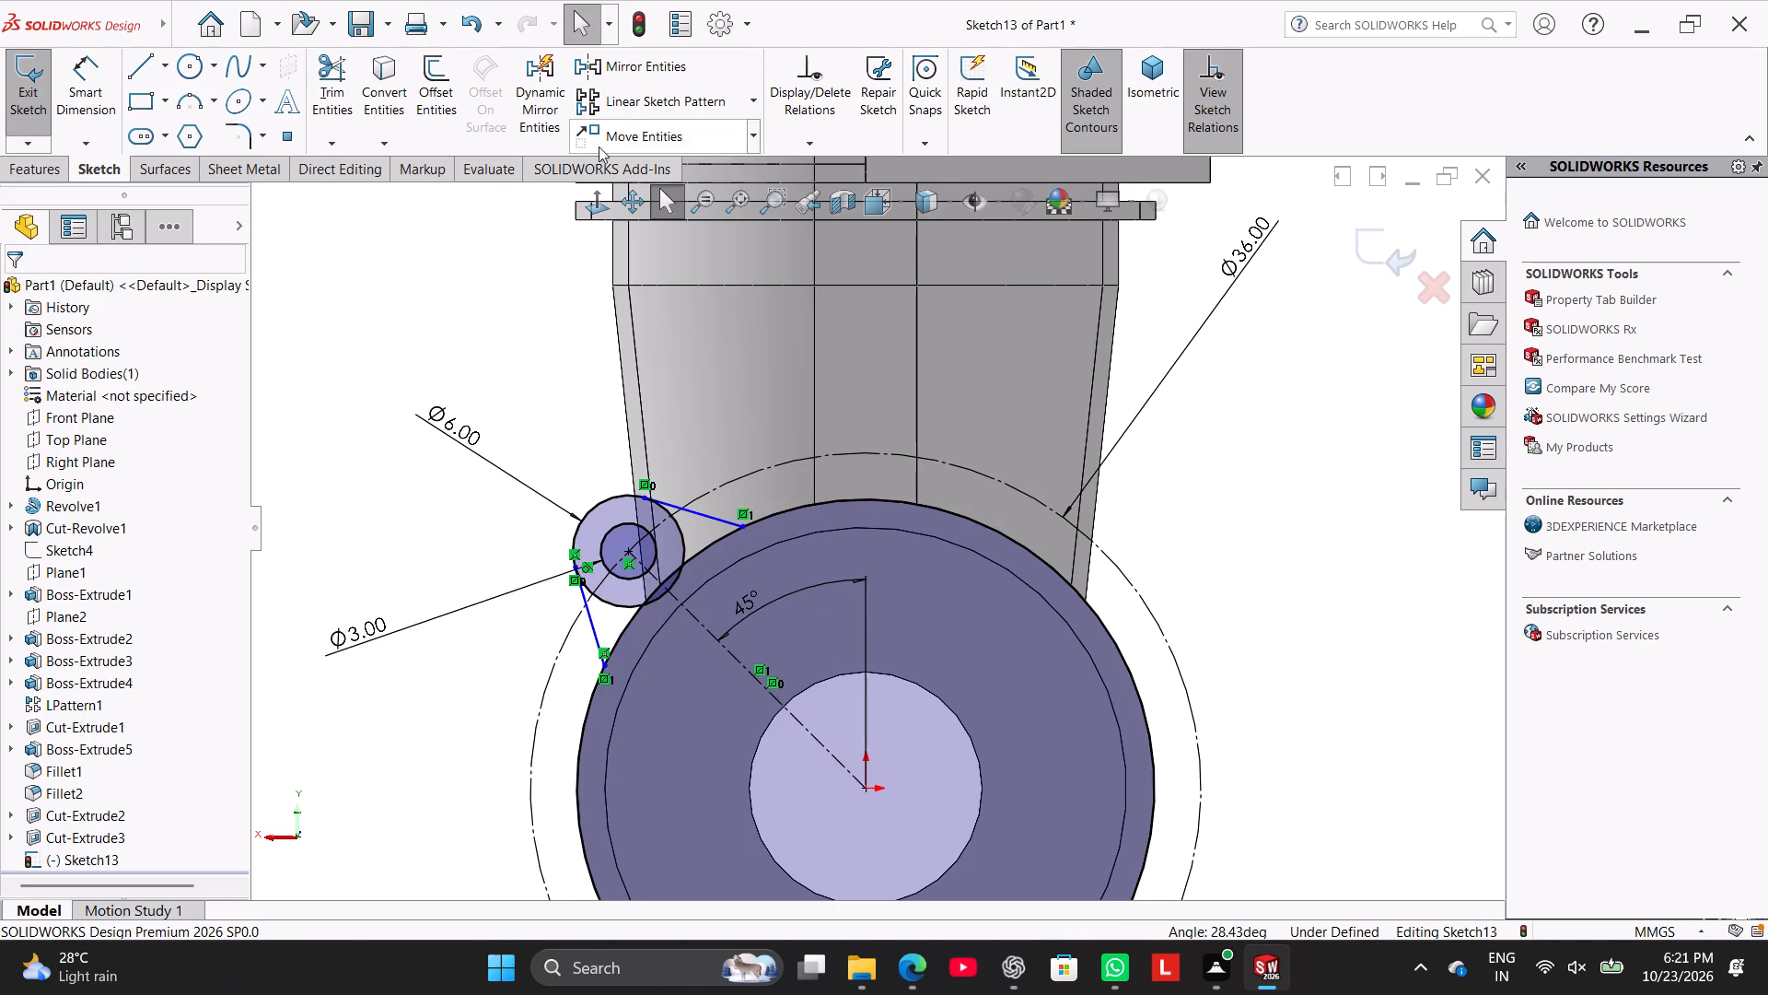
click(474, 339)
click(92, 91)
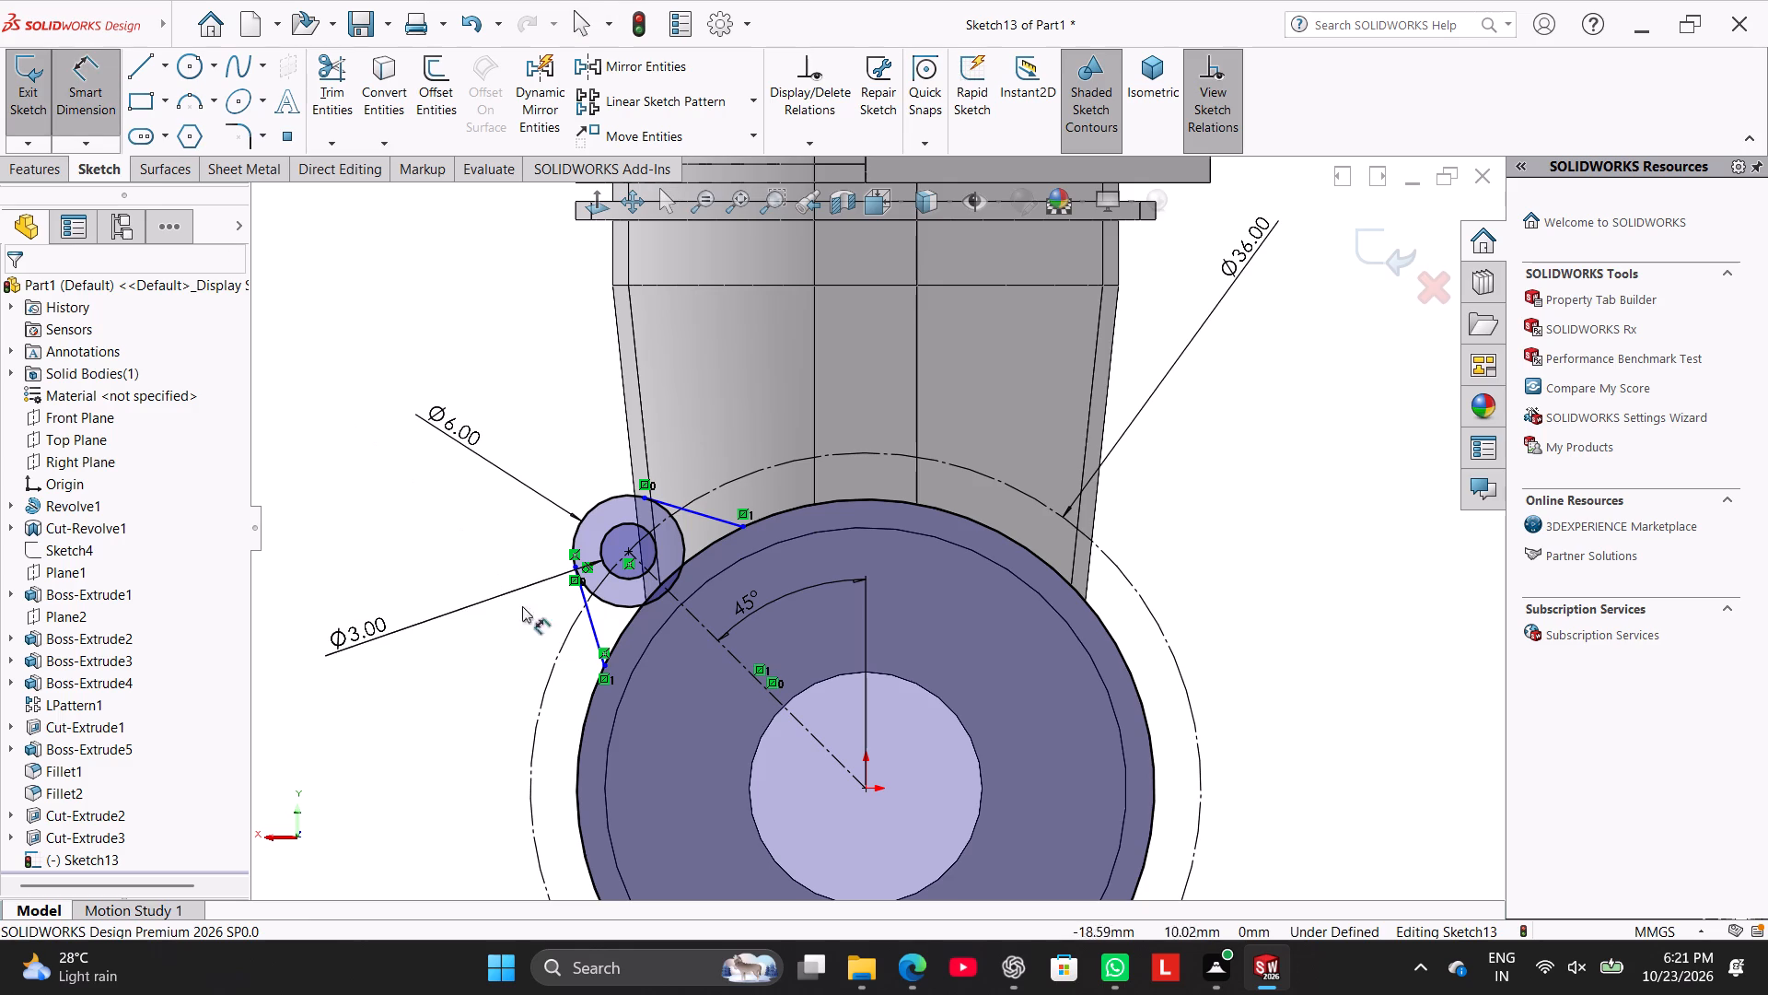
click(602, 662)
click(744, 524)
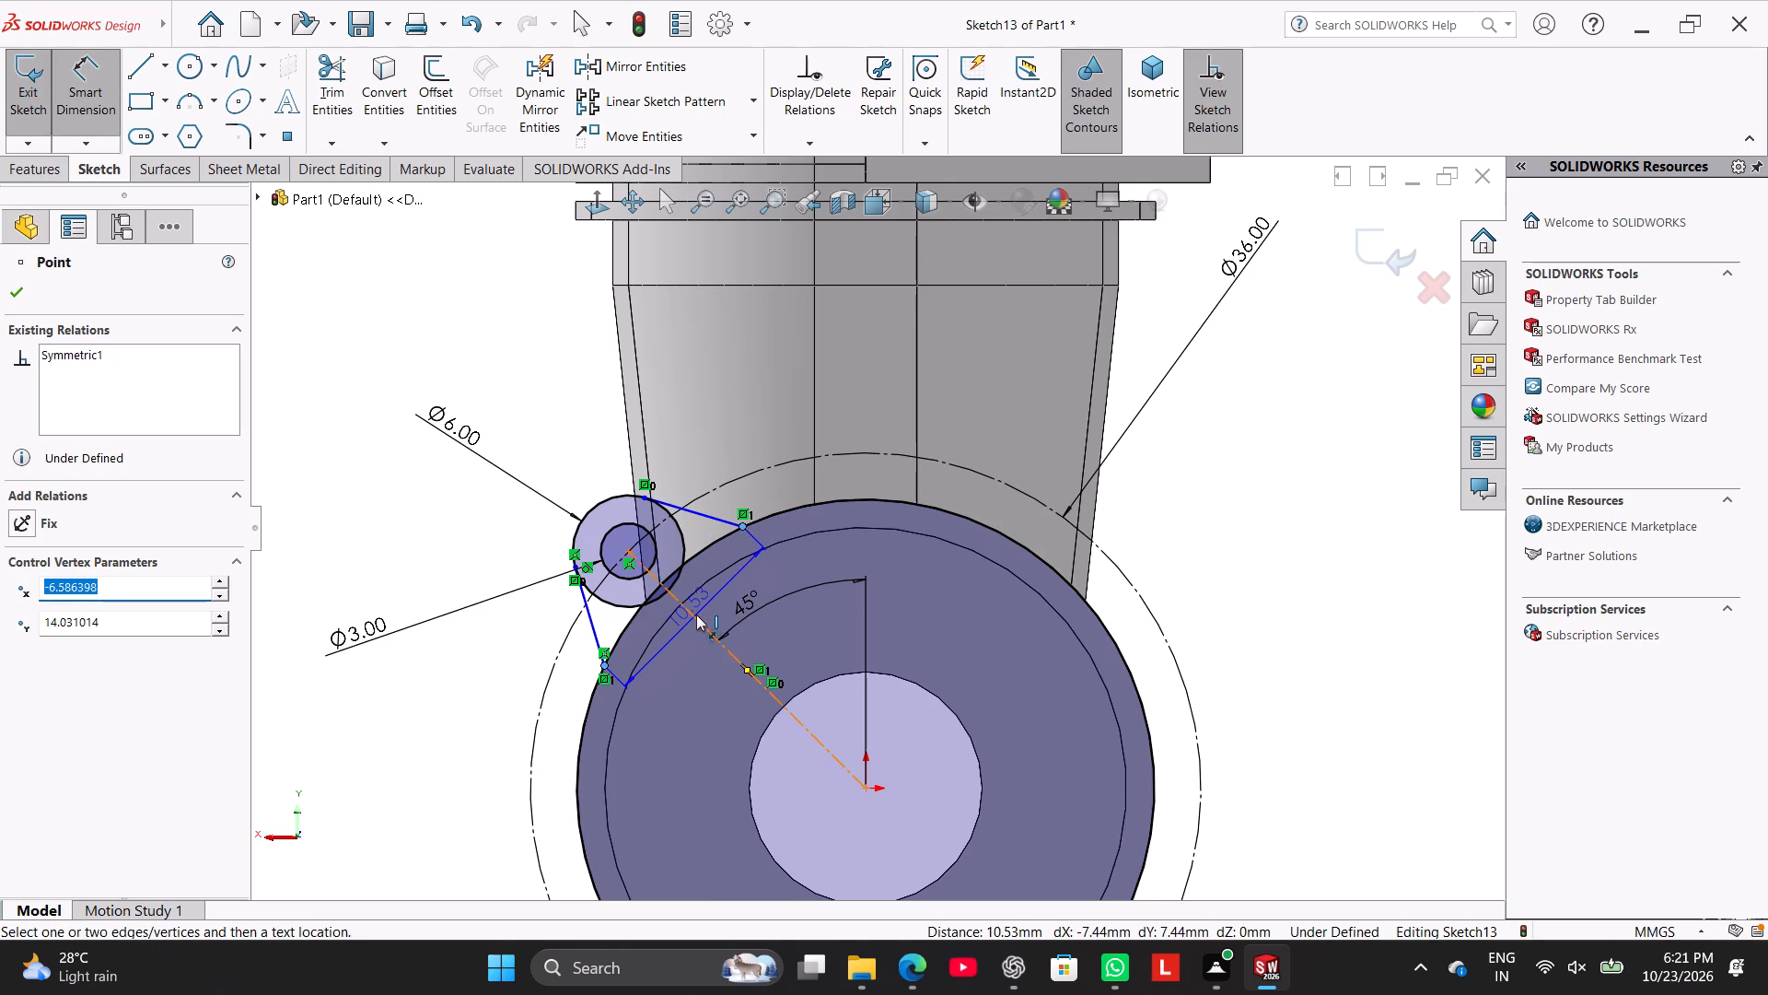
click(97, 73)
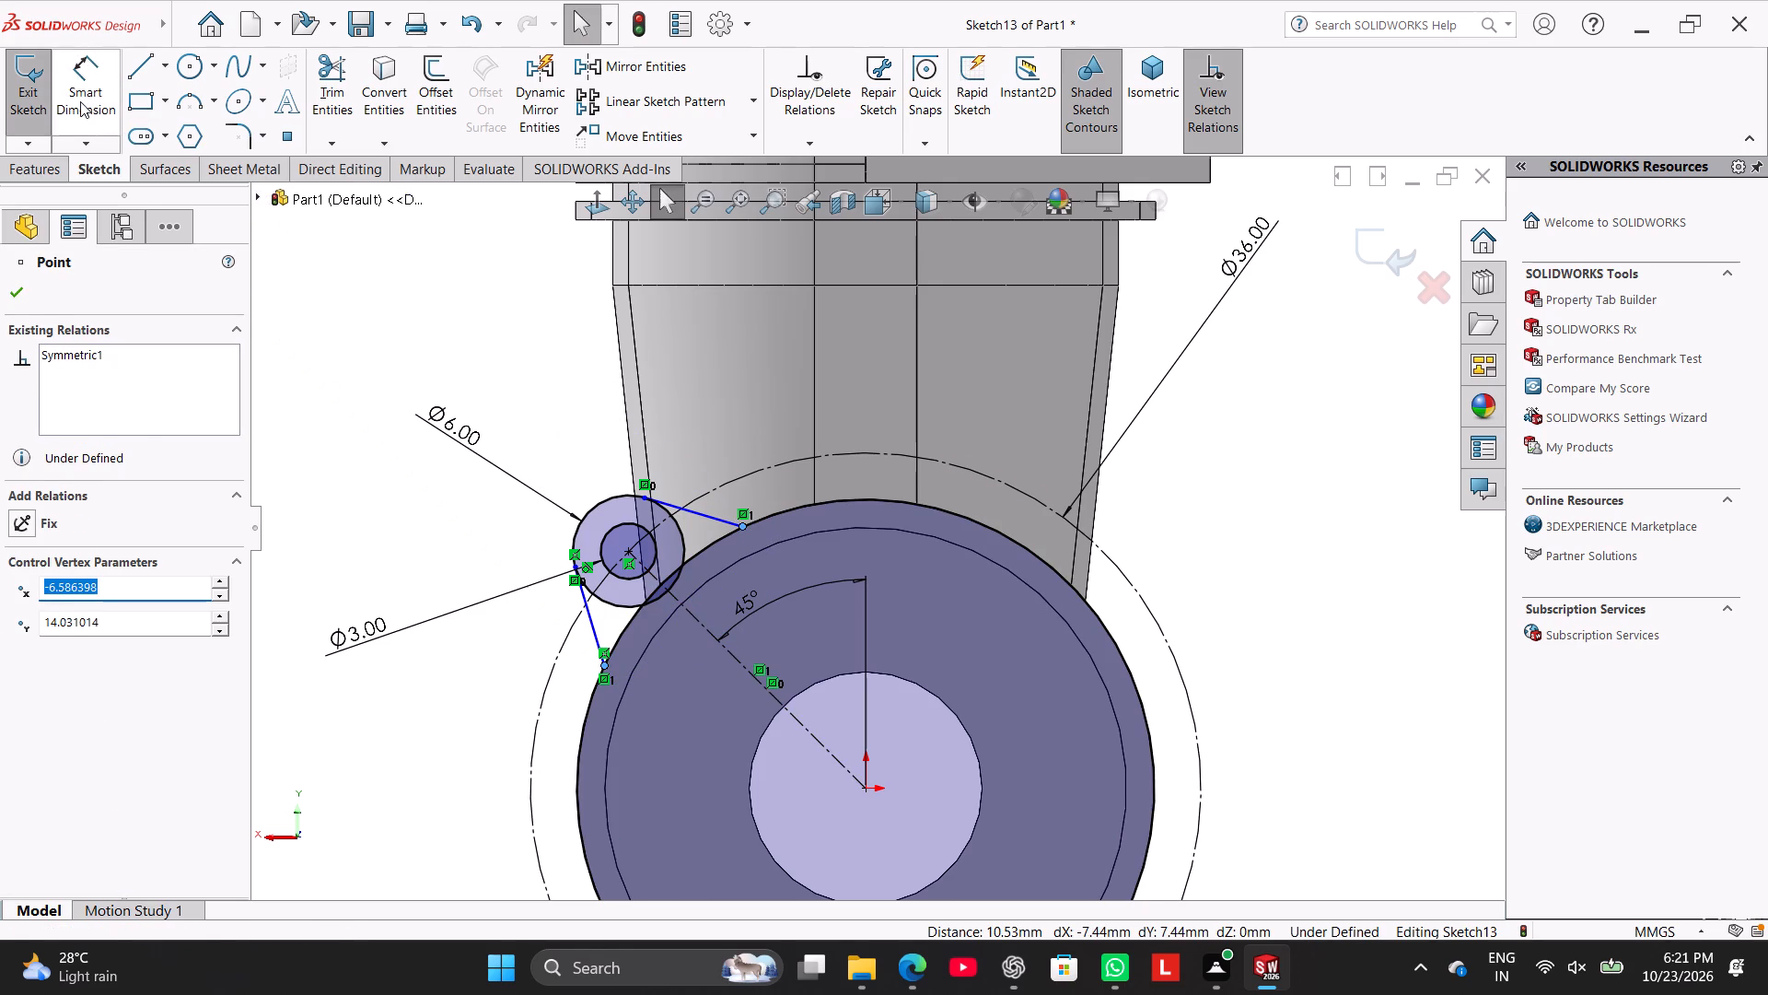
Dimension the angle between the two slanted lug lines as 40° and place the dimension inside the body circle.
click(77, 98)
click(599, 645)
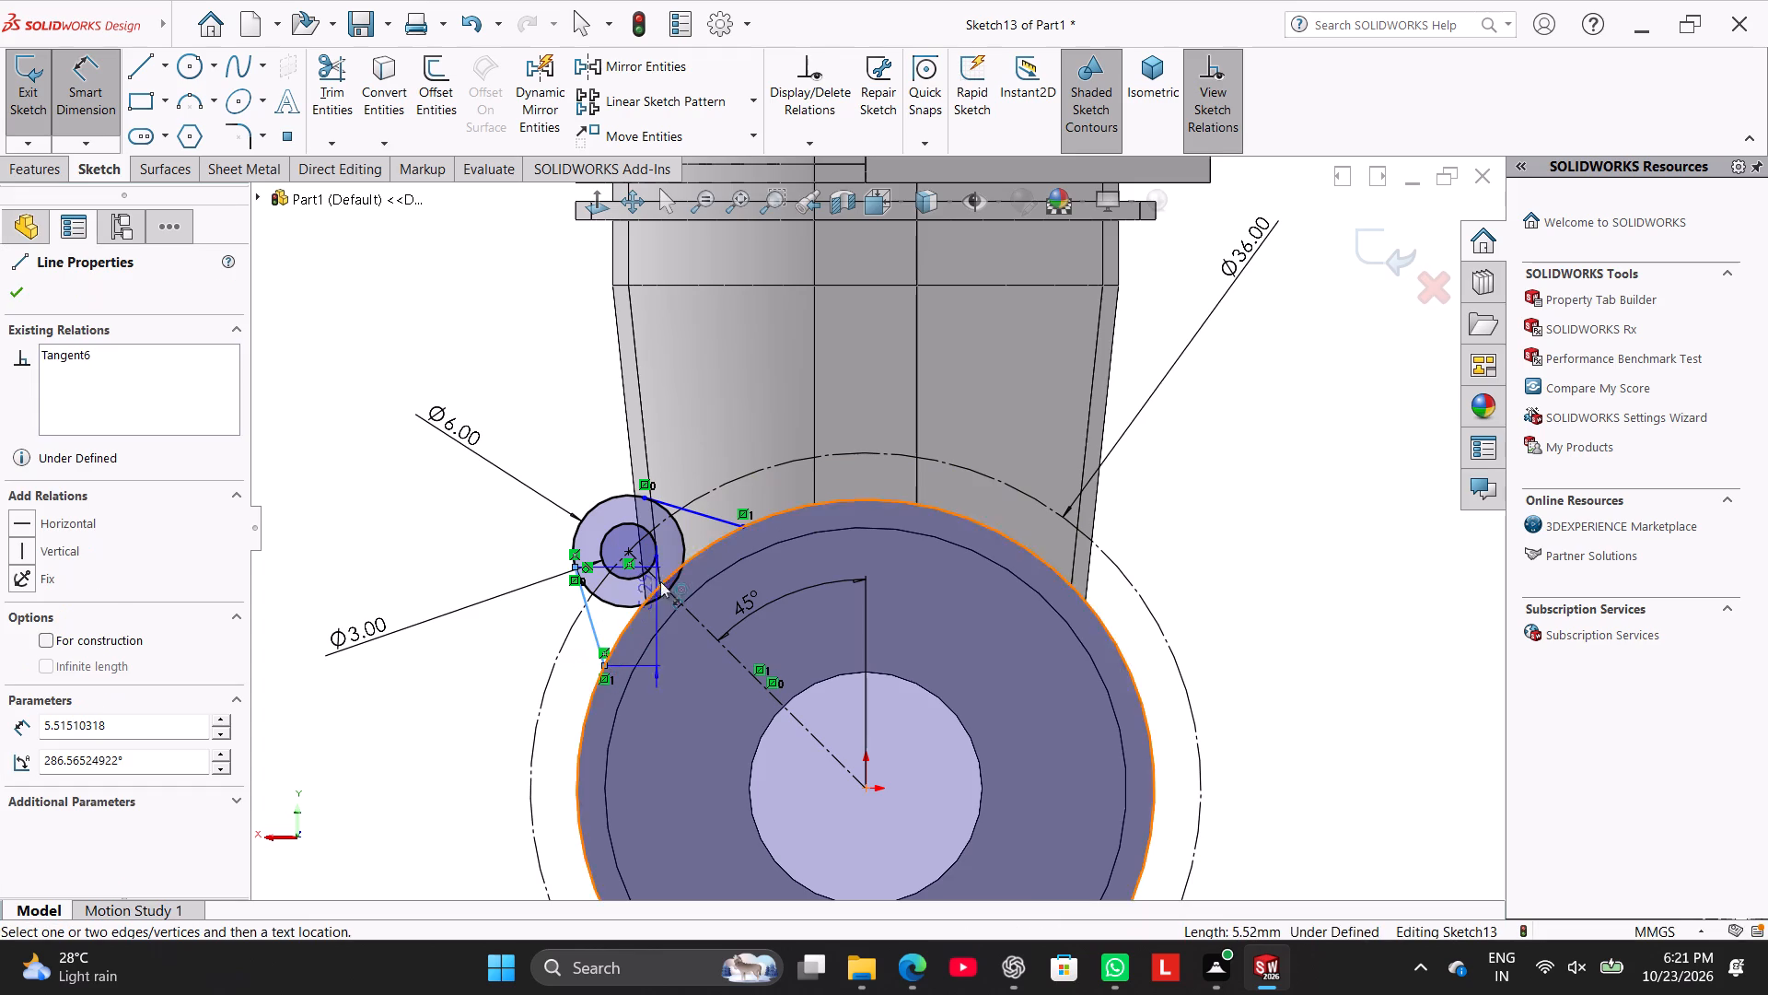
click(713, 516)
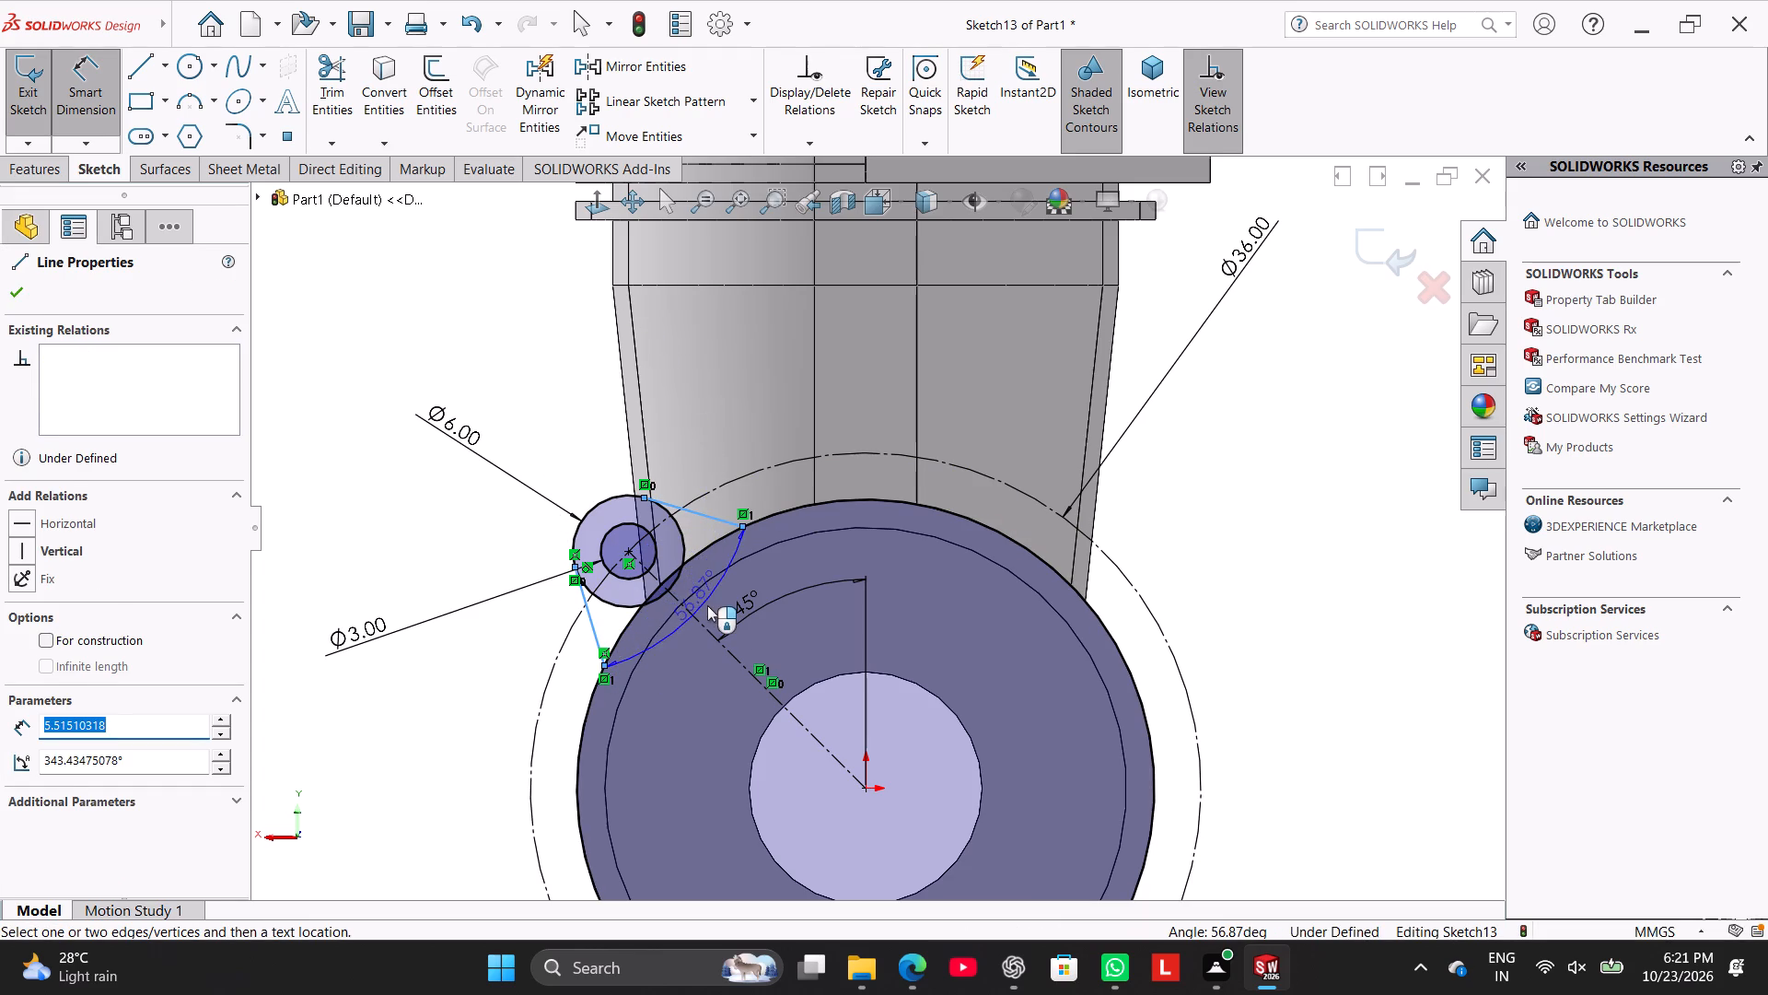
click(707, 605)
text(40)
key(Return)
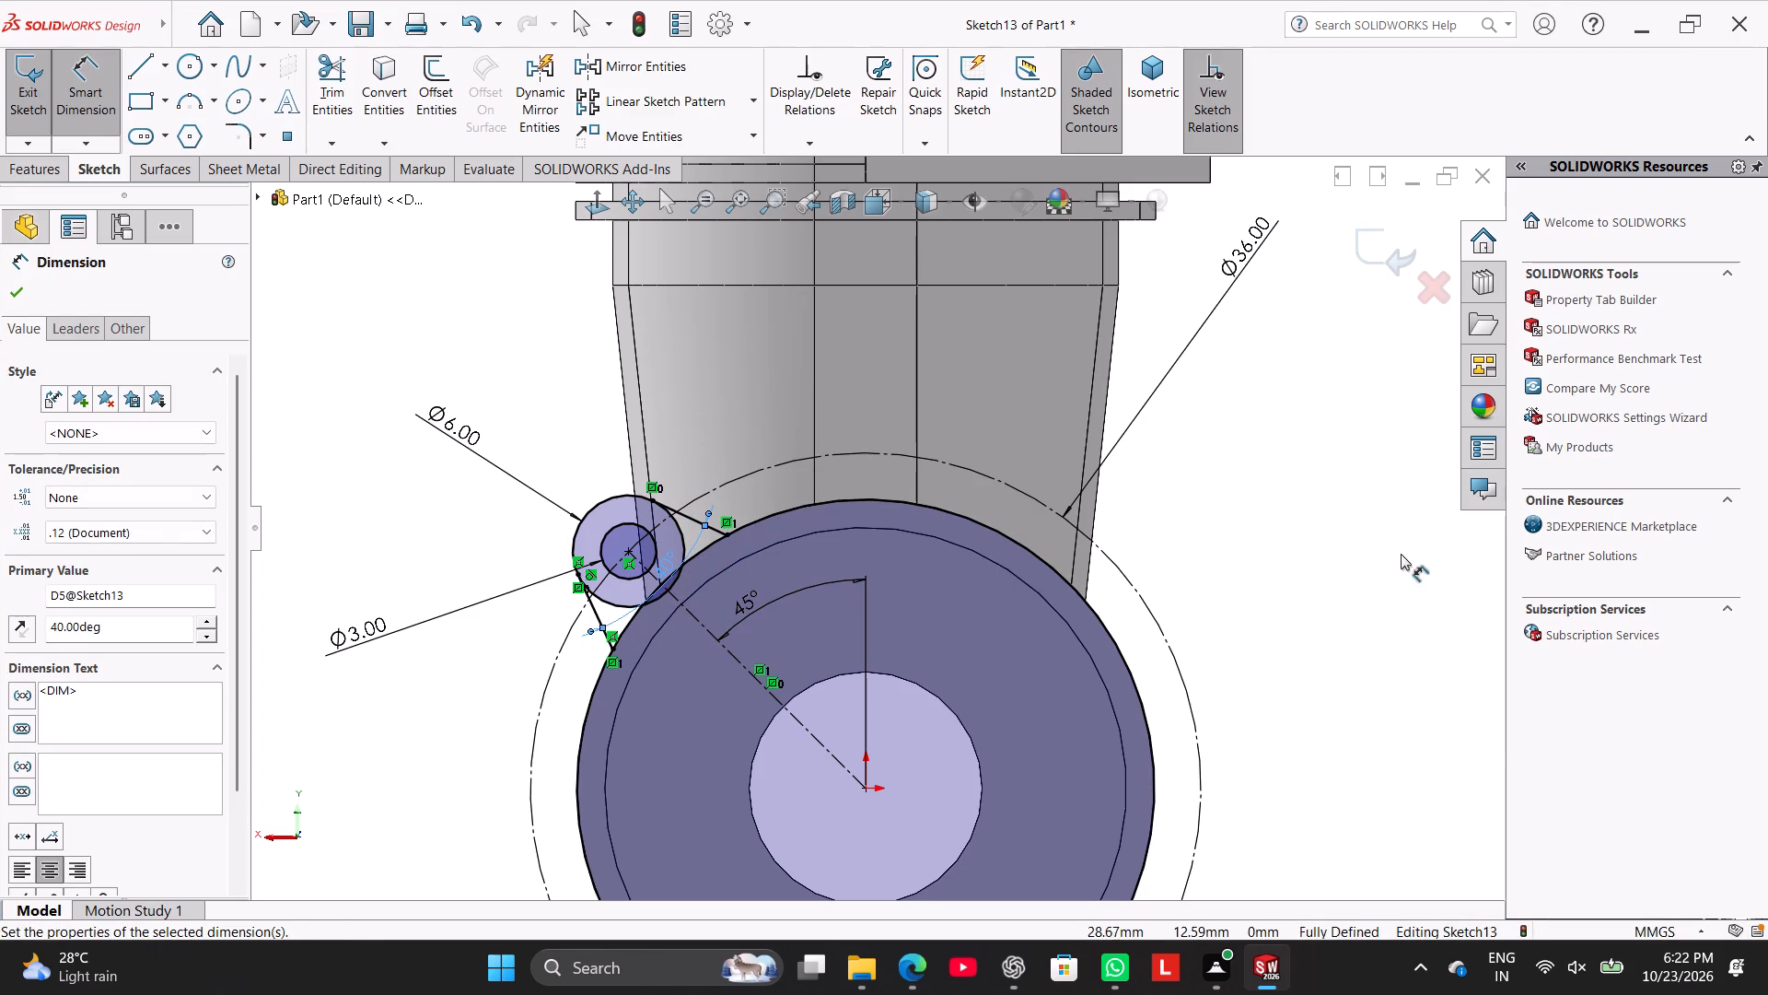
right_click(1401, 554)
click(1433, 613)
scroll(630, 484, down, 3)
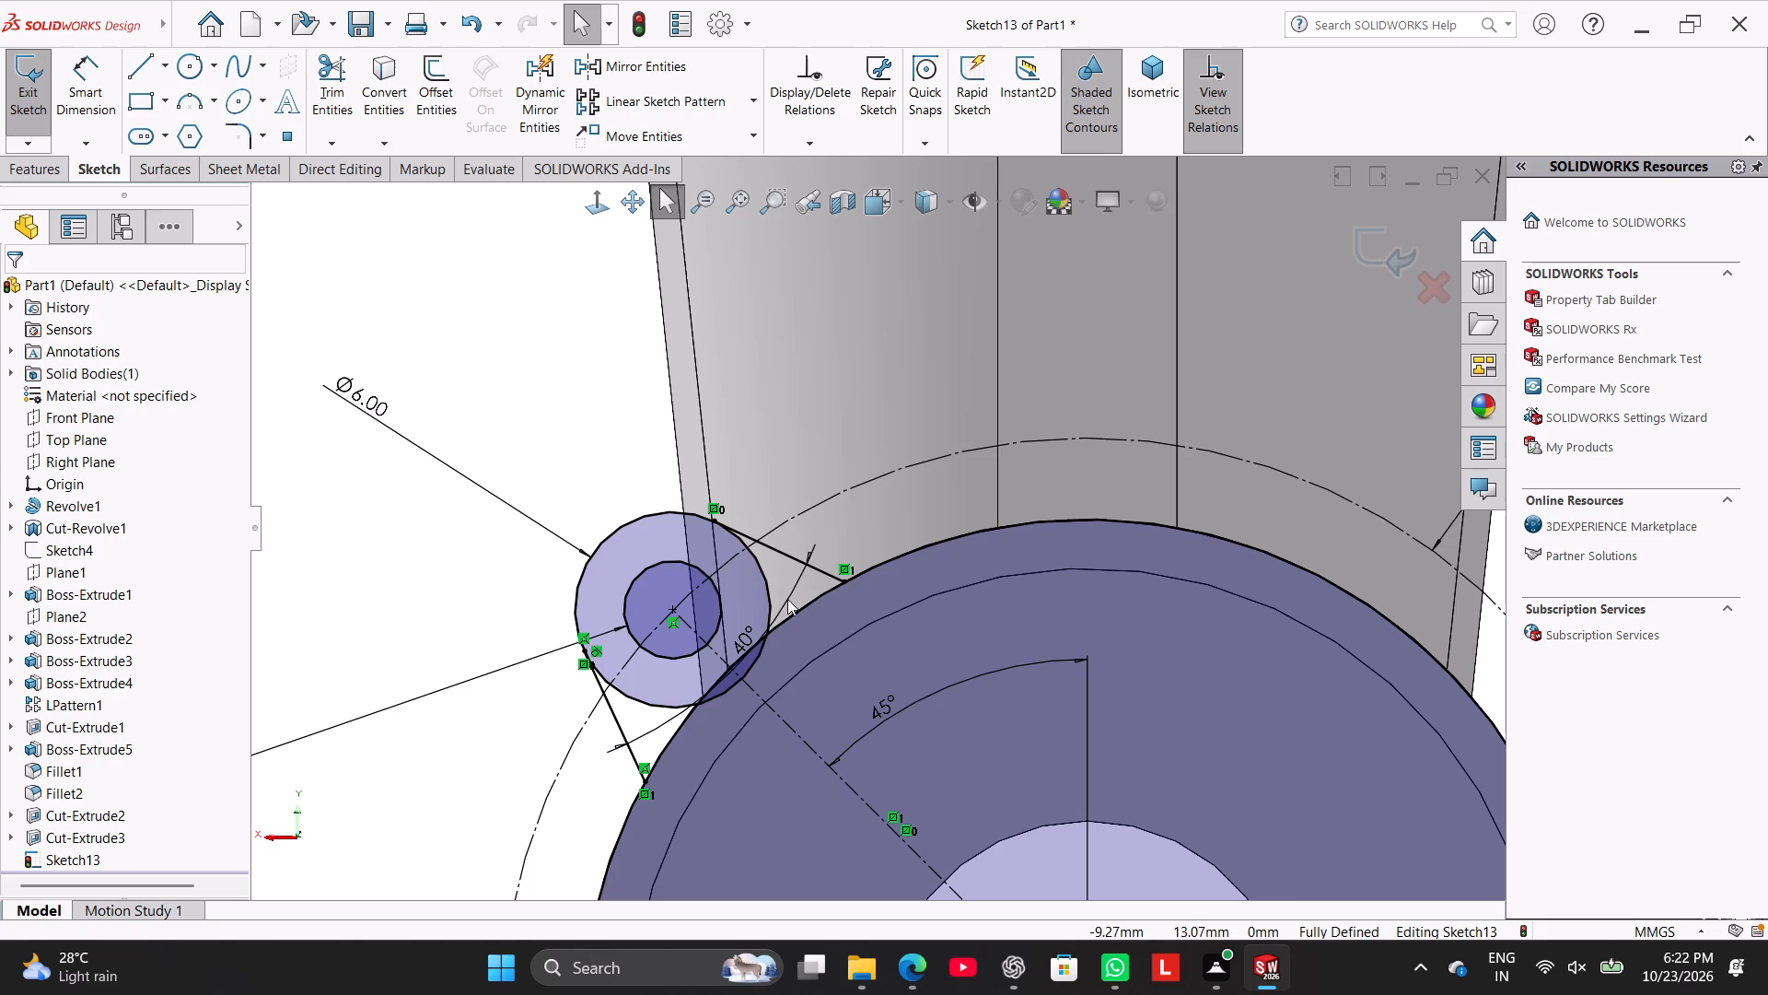
drag(751, 632, 807, 674)
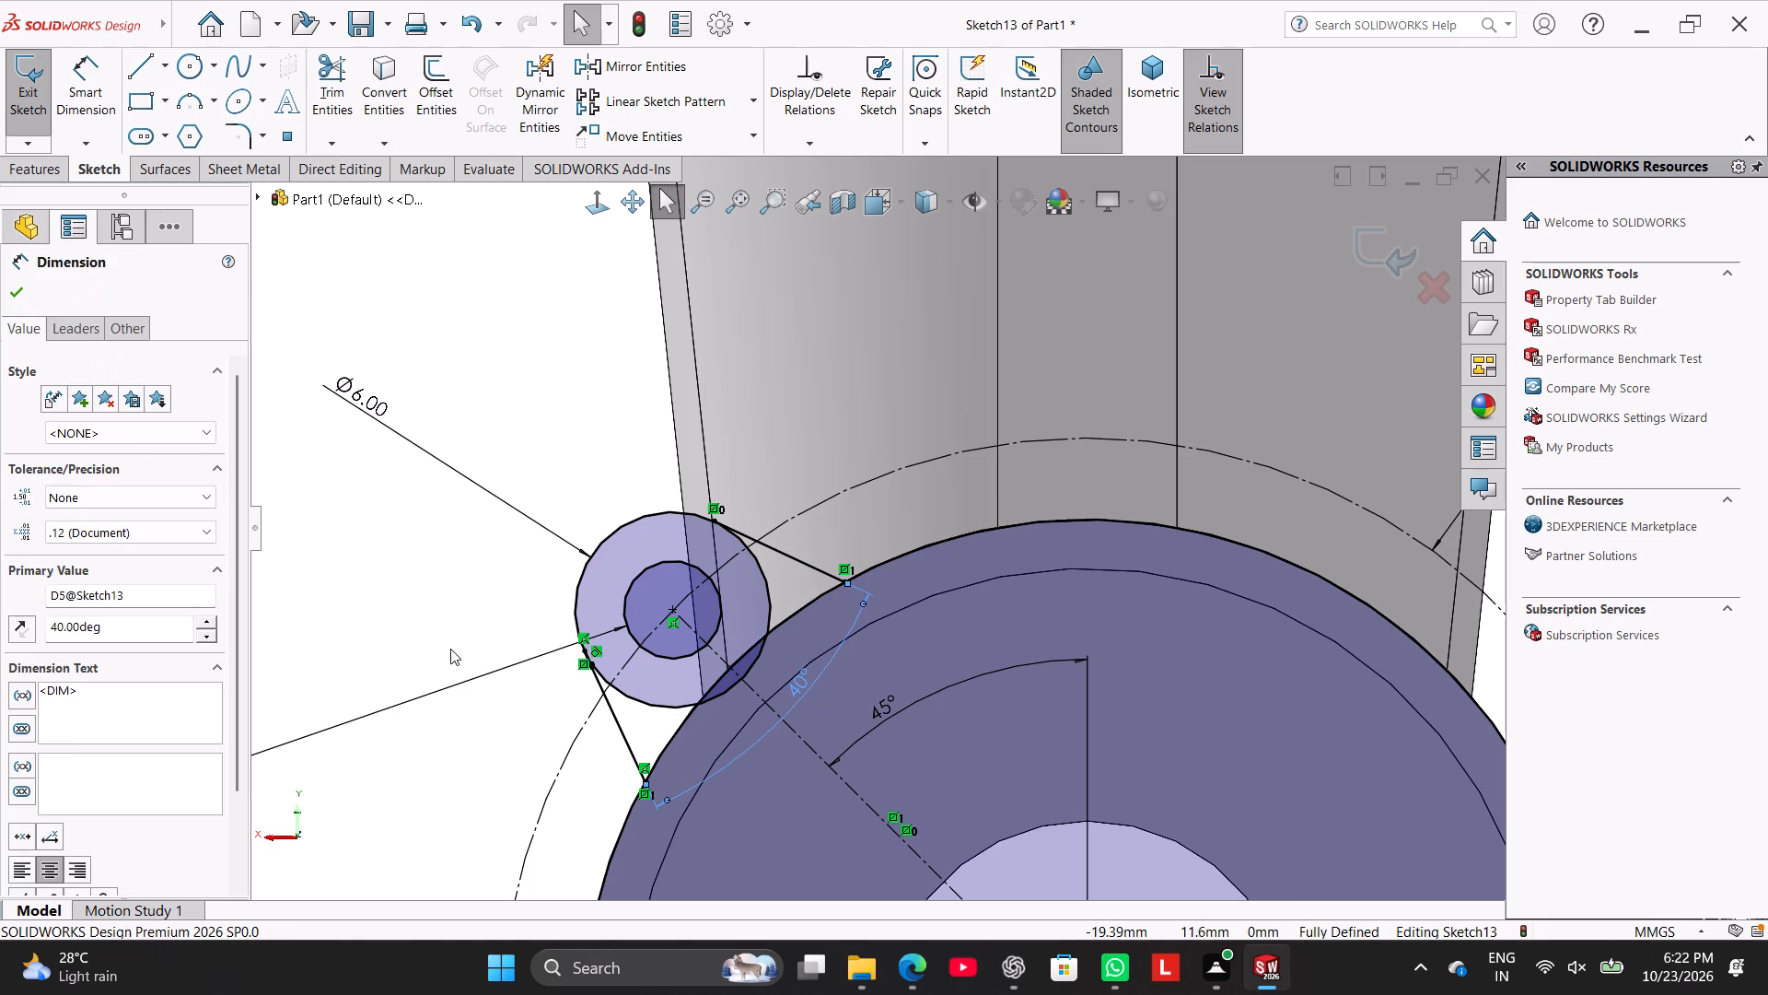
click(467, 720)
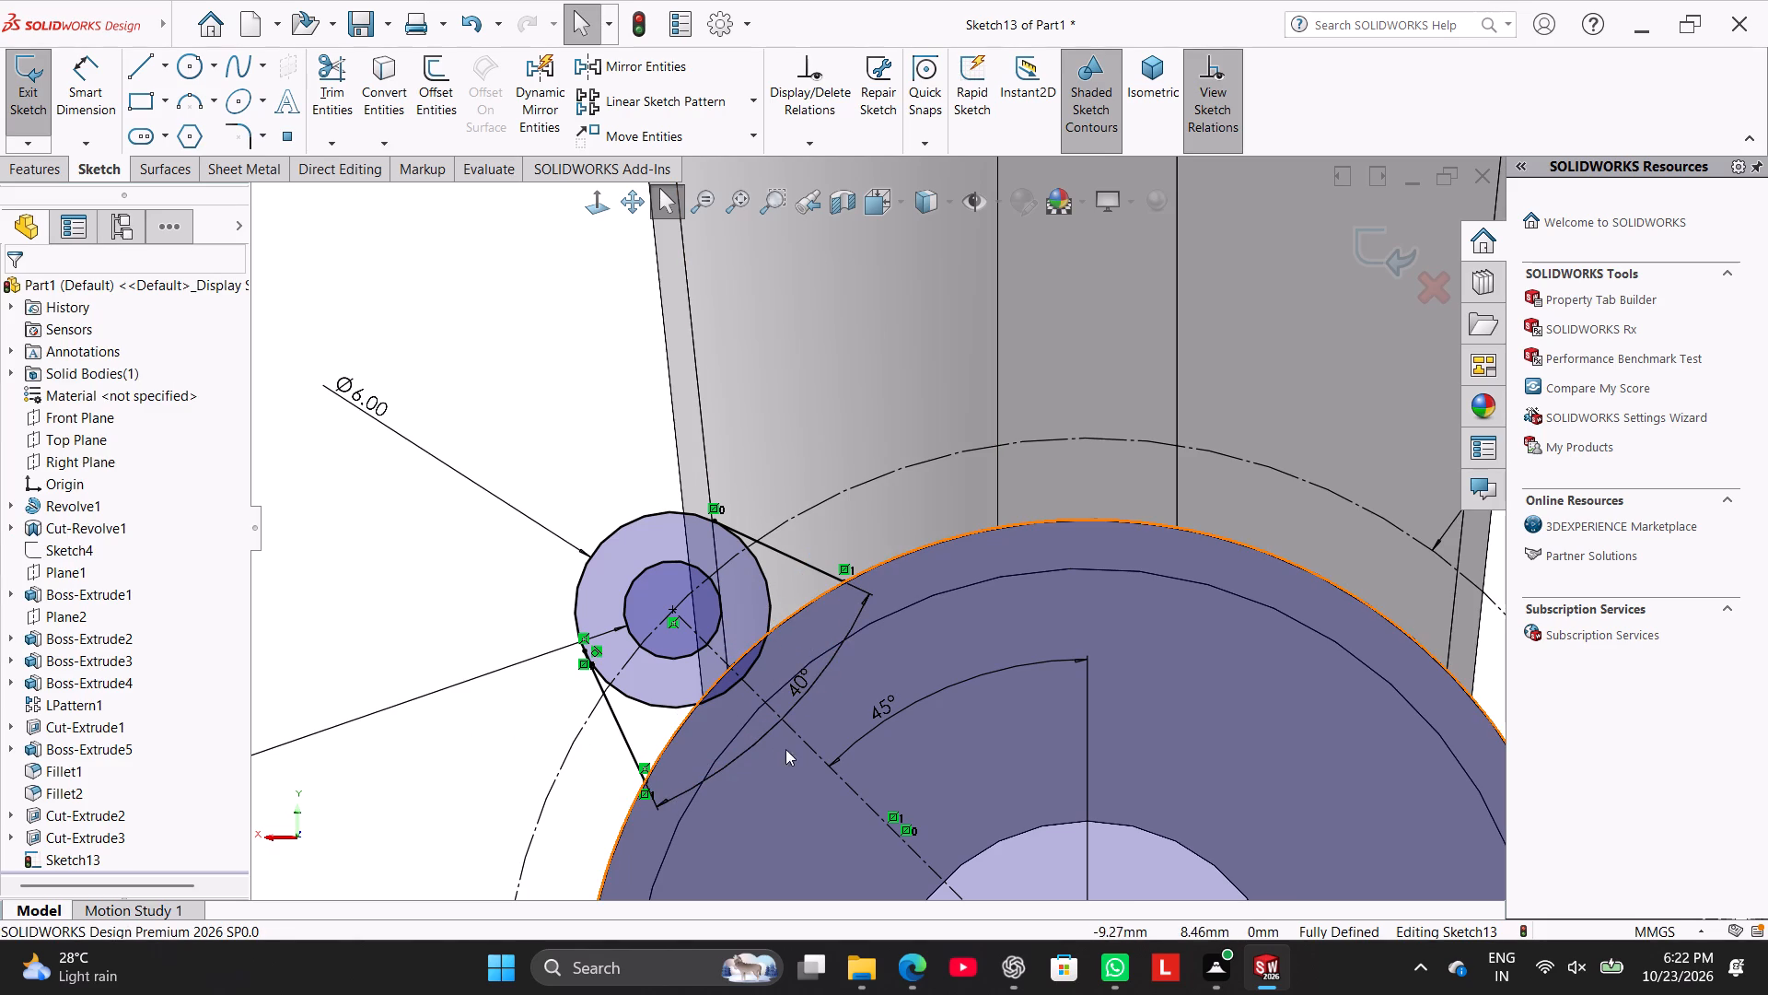
Trim away the inner part of the 6 mm circle between the two tangent lines, leaving the lug's rounded outer end.
scroll(897, 770, up, 4)
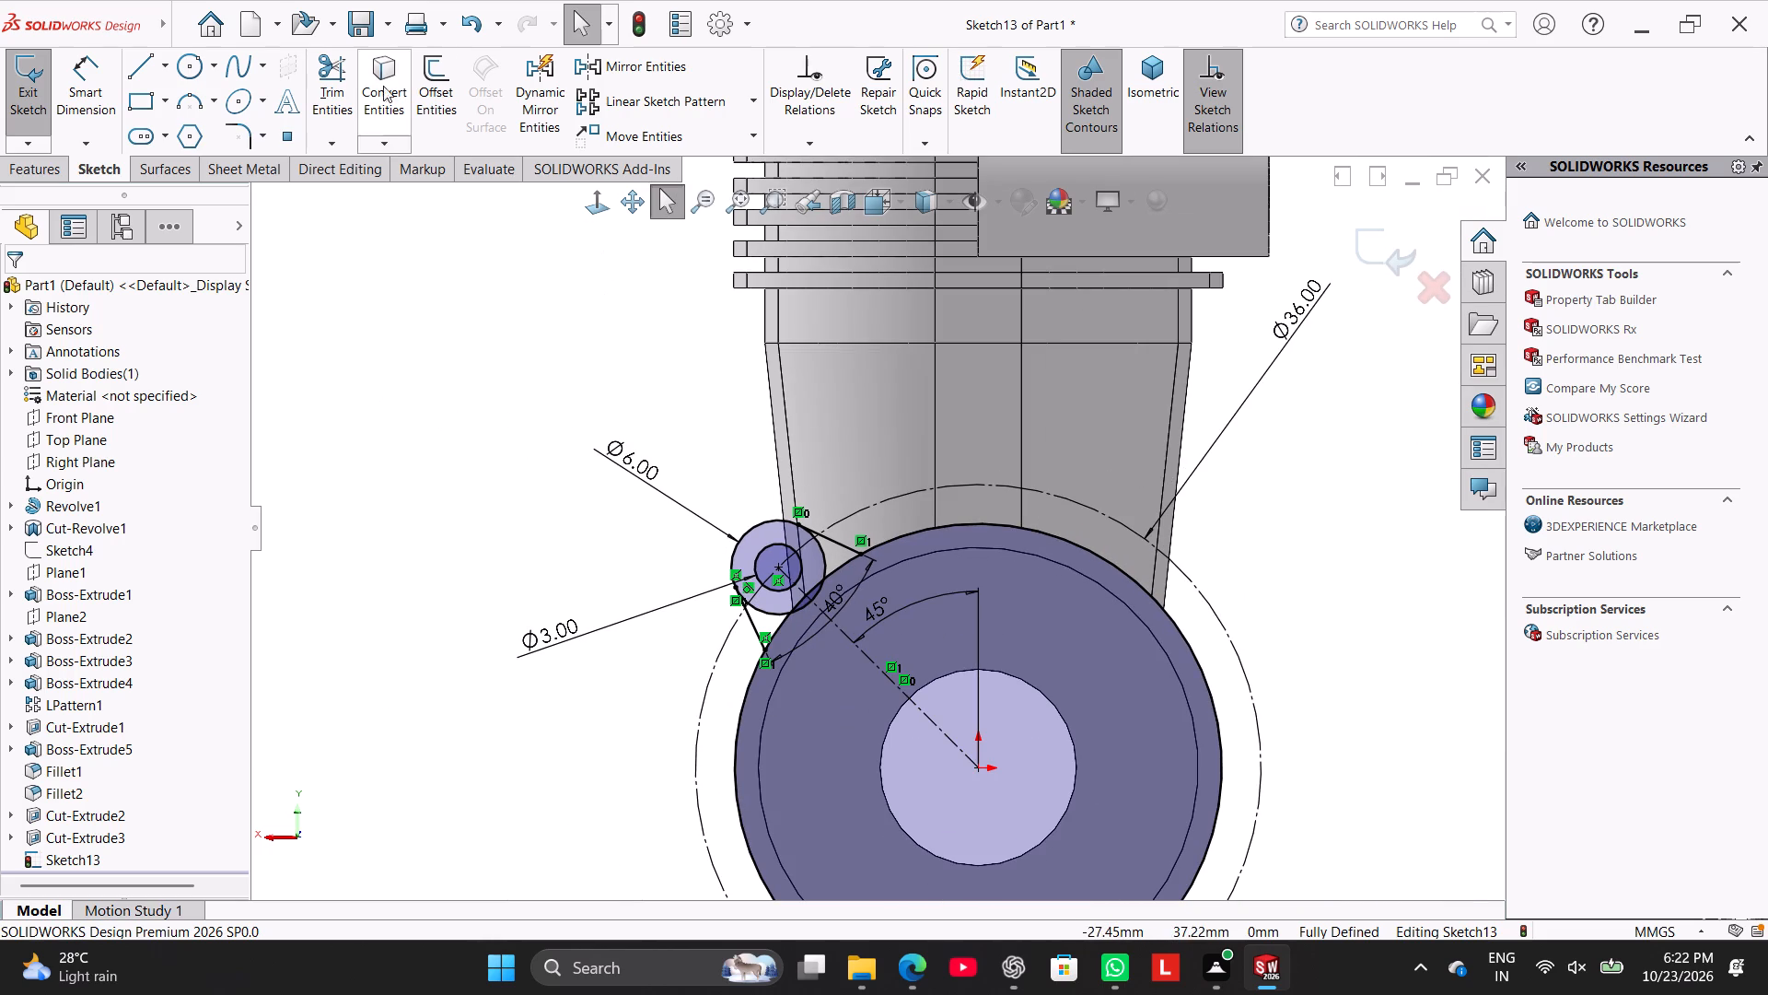
click(340, 61)
scroll(895, 638, down, 2)
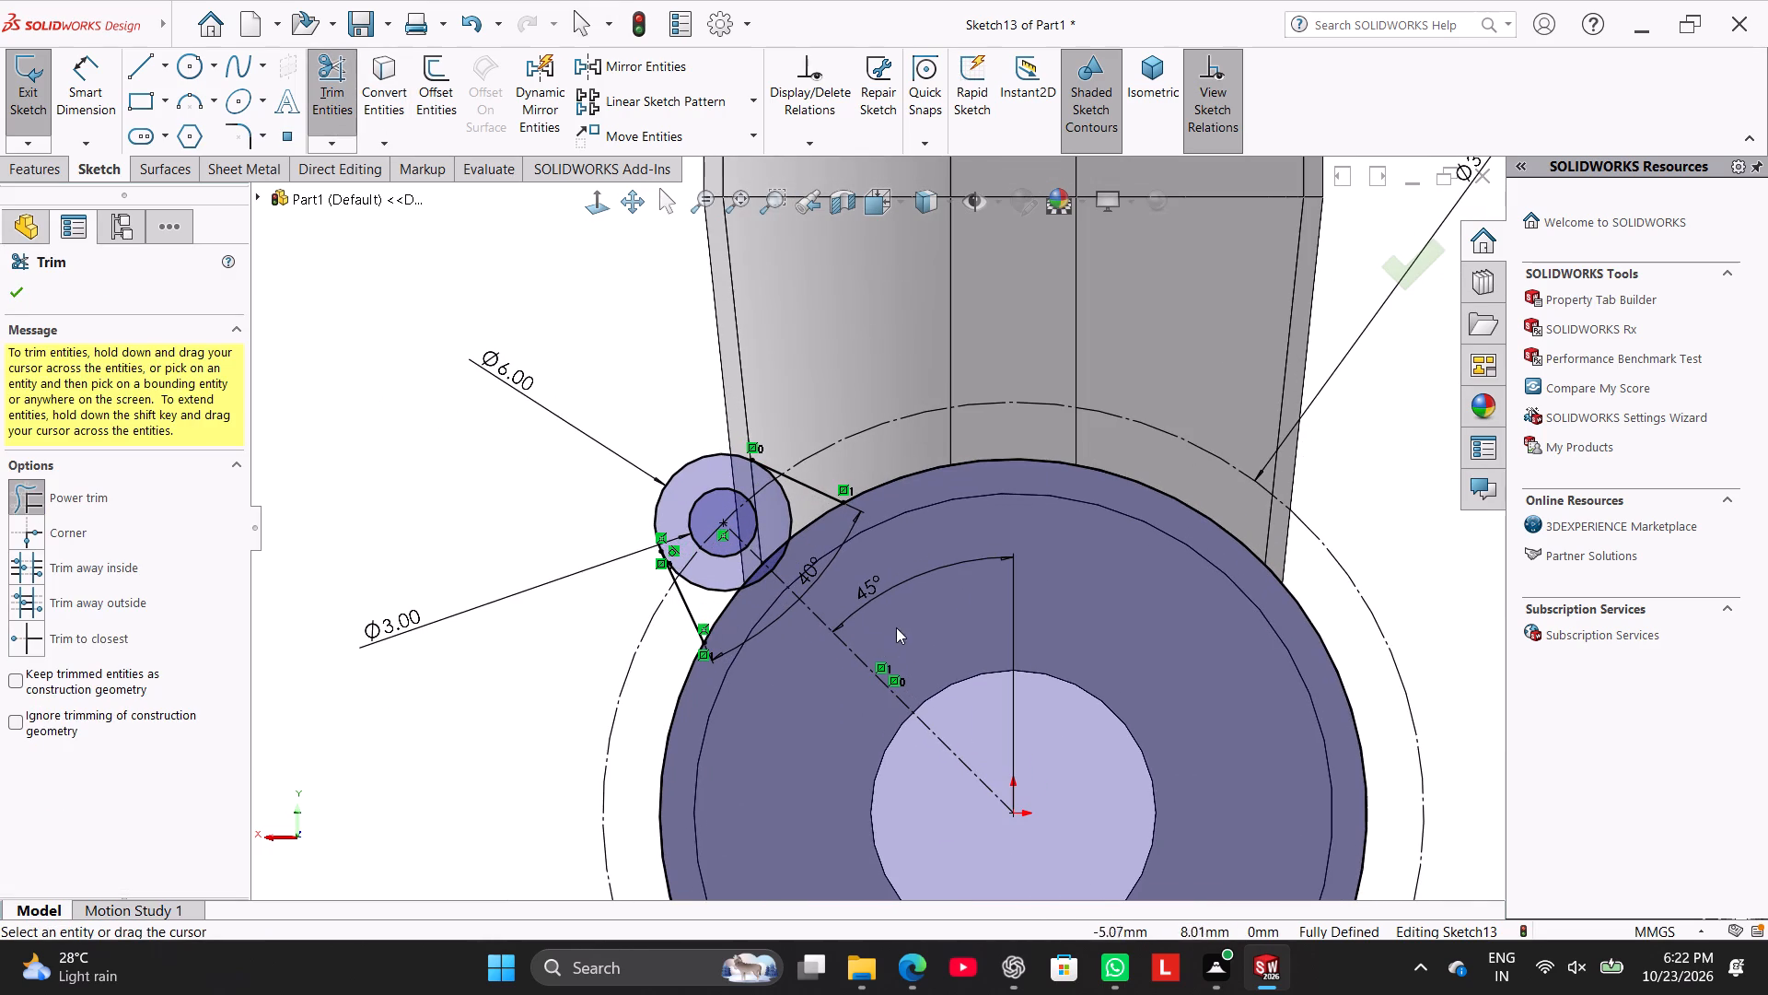
scroll(841, 573, down, 1)
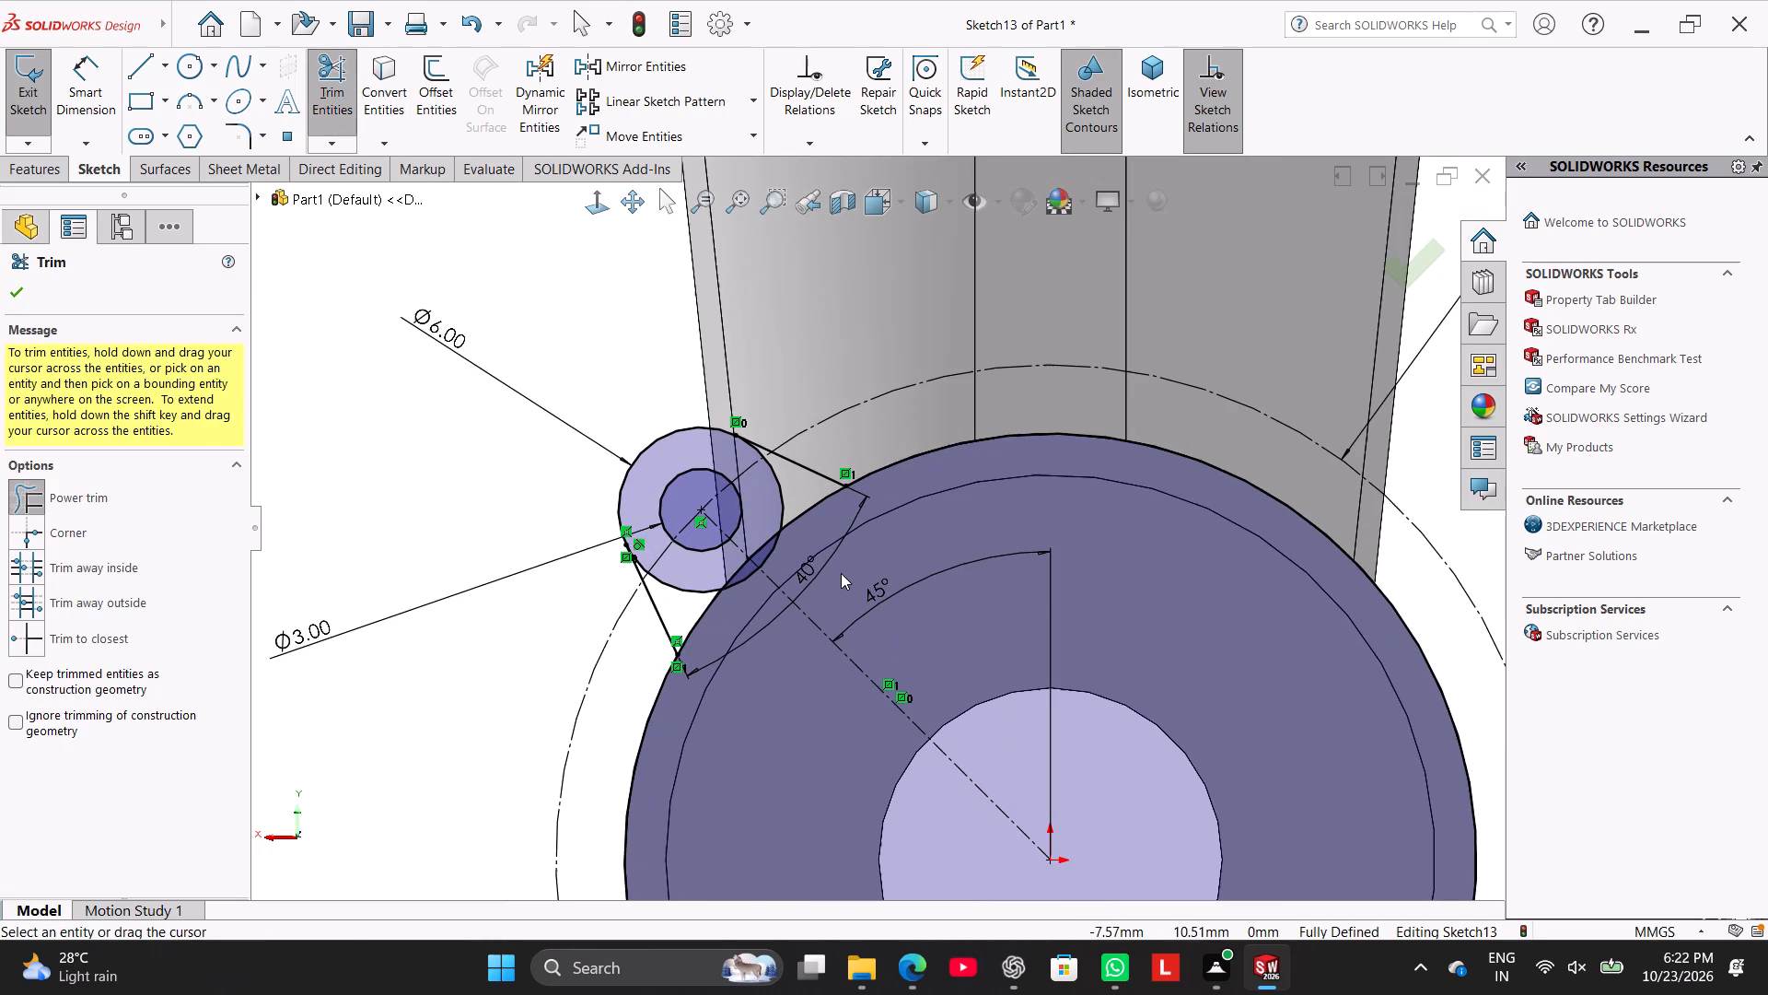
drag(803, 486, 763, 526)
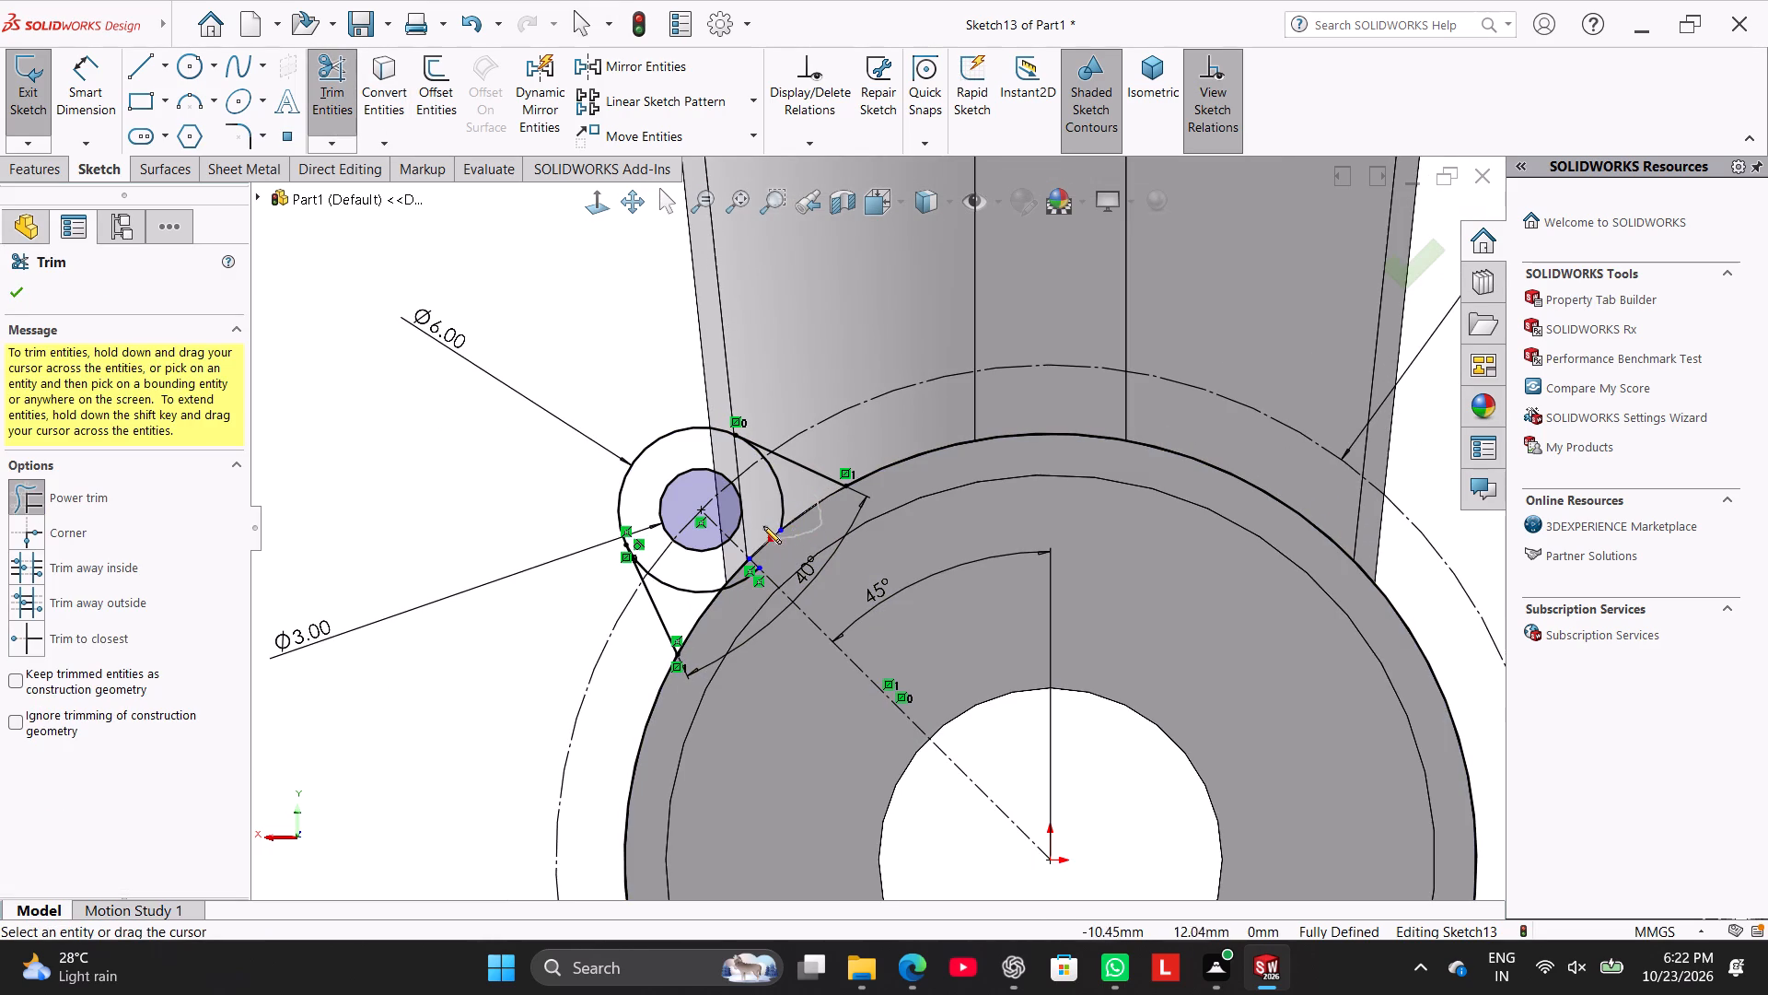
drag(763, 526, 795, 490)
drag(718, 612, 715, 567)
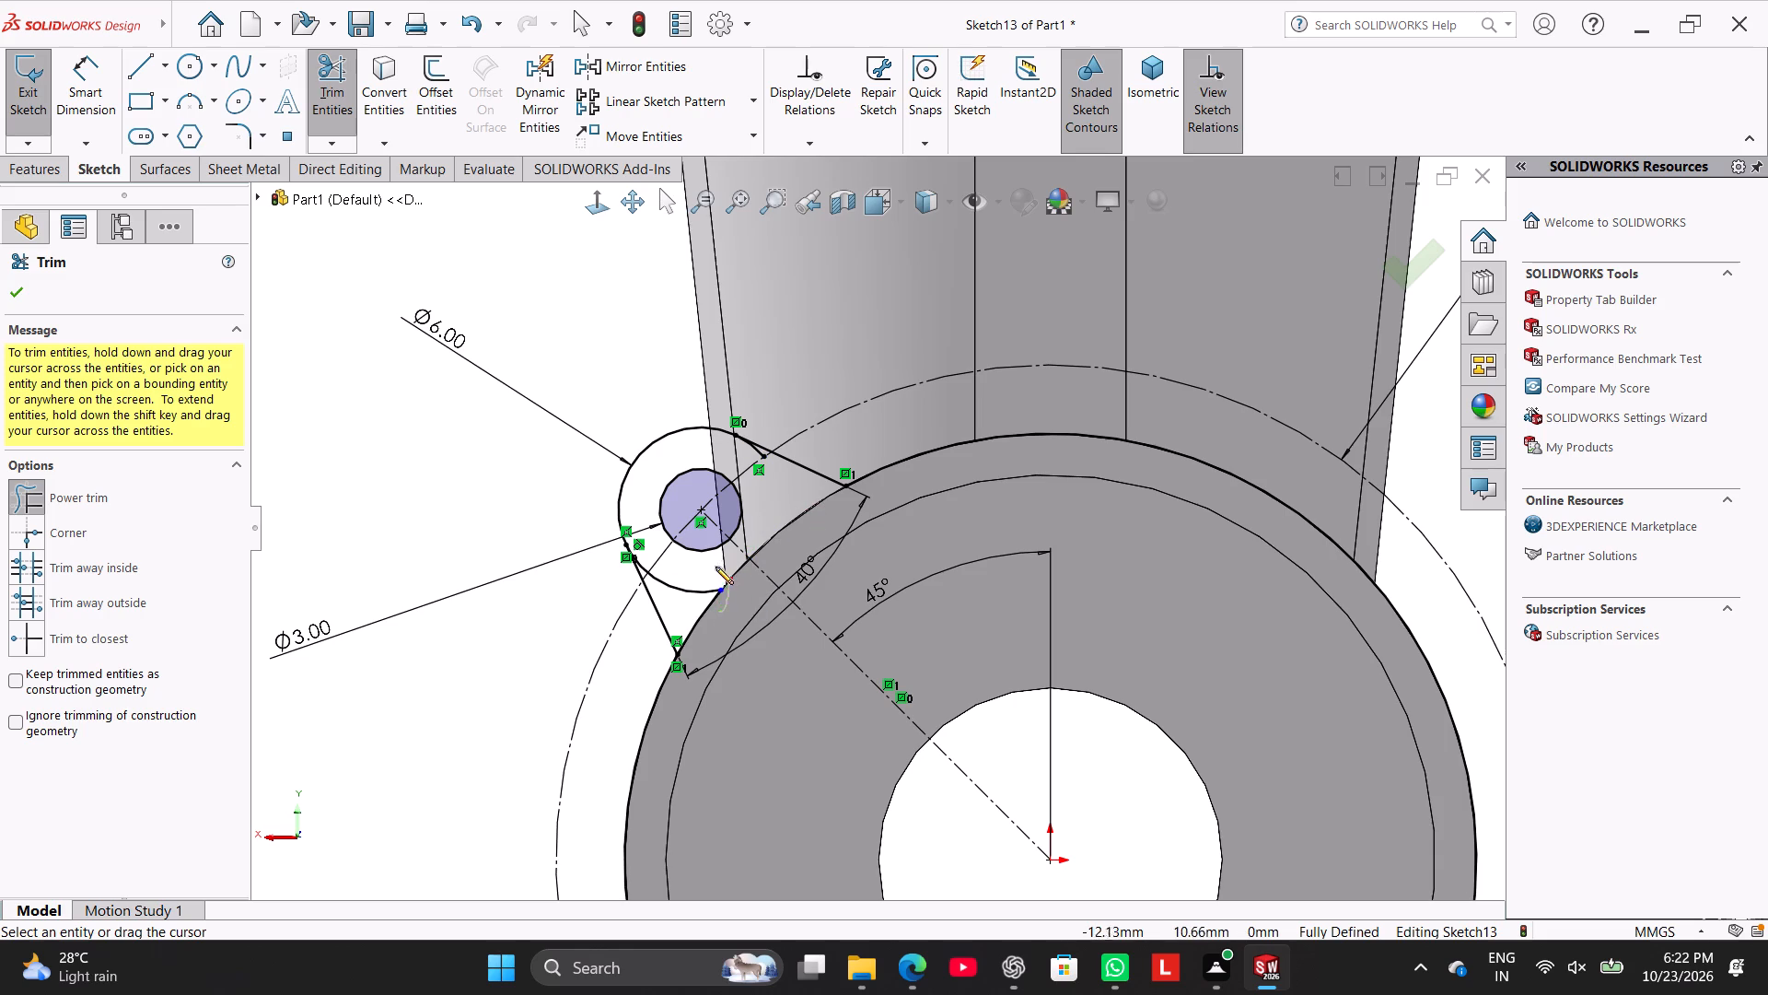
drag(715, 567, 710, 626)
scroll(685, 571, down, 6)
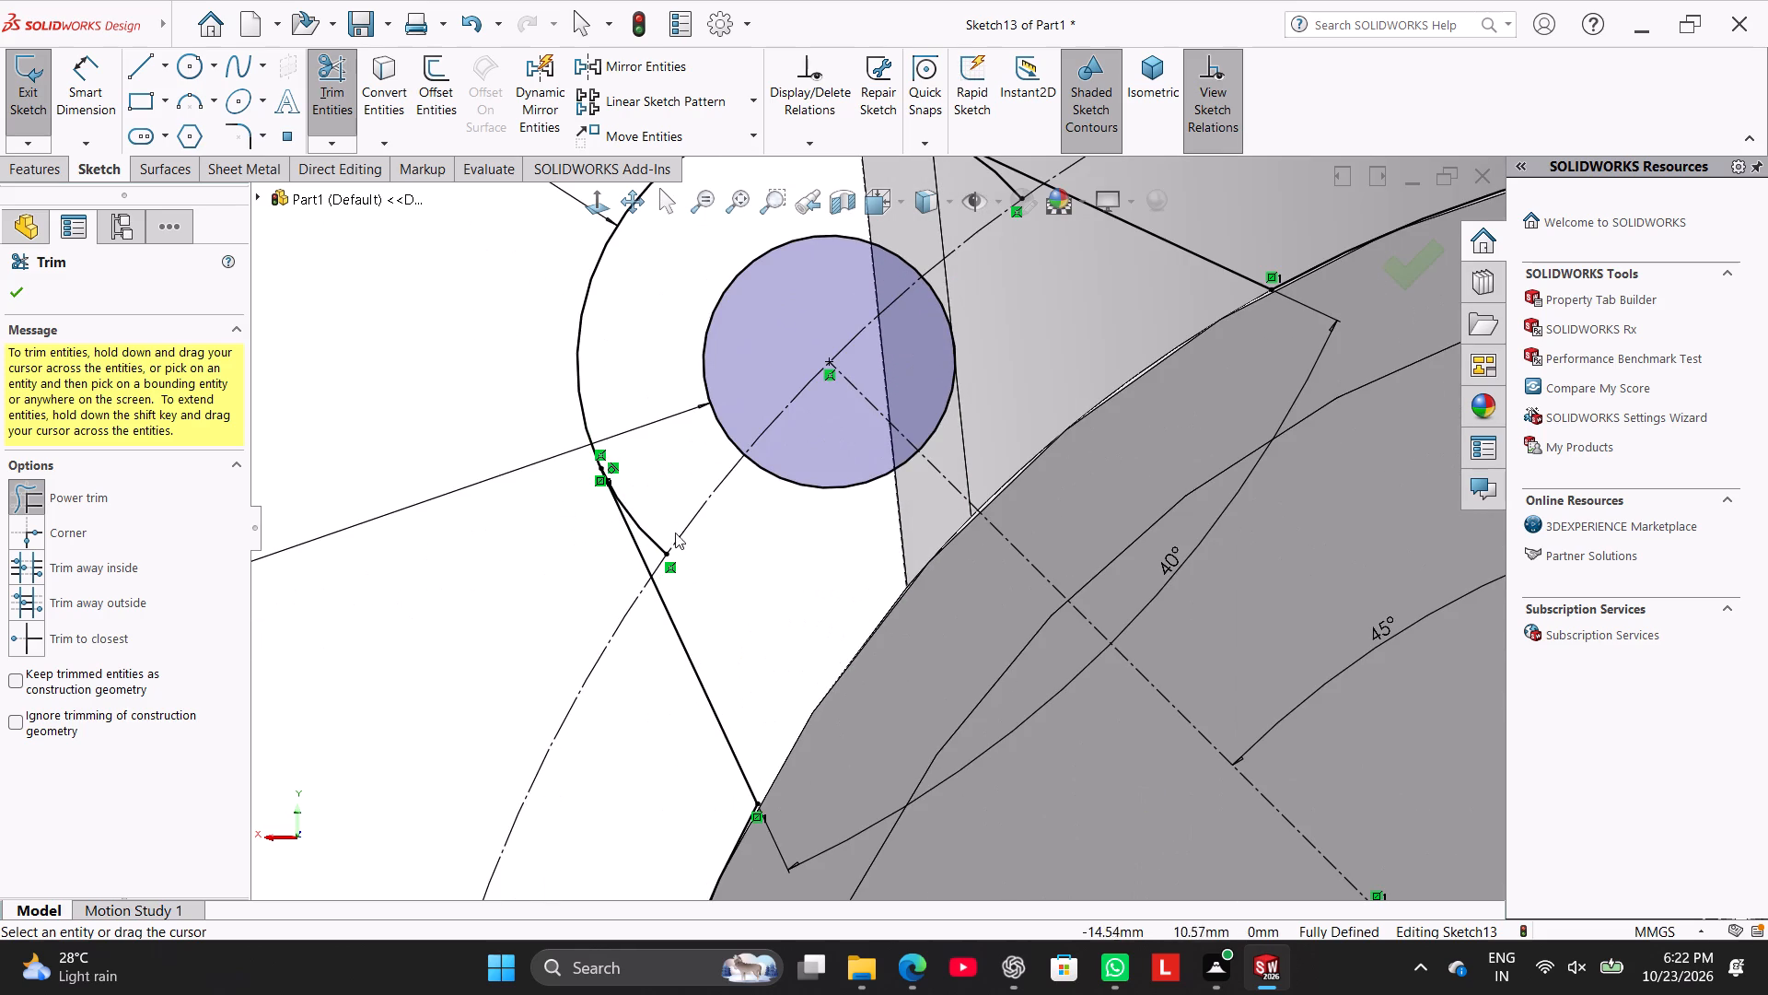
drag(671, 506, 655, 547)
scroll(966, 316, up, 1)
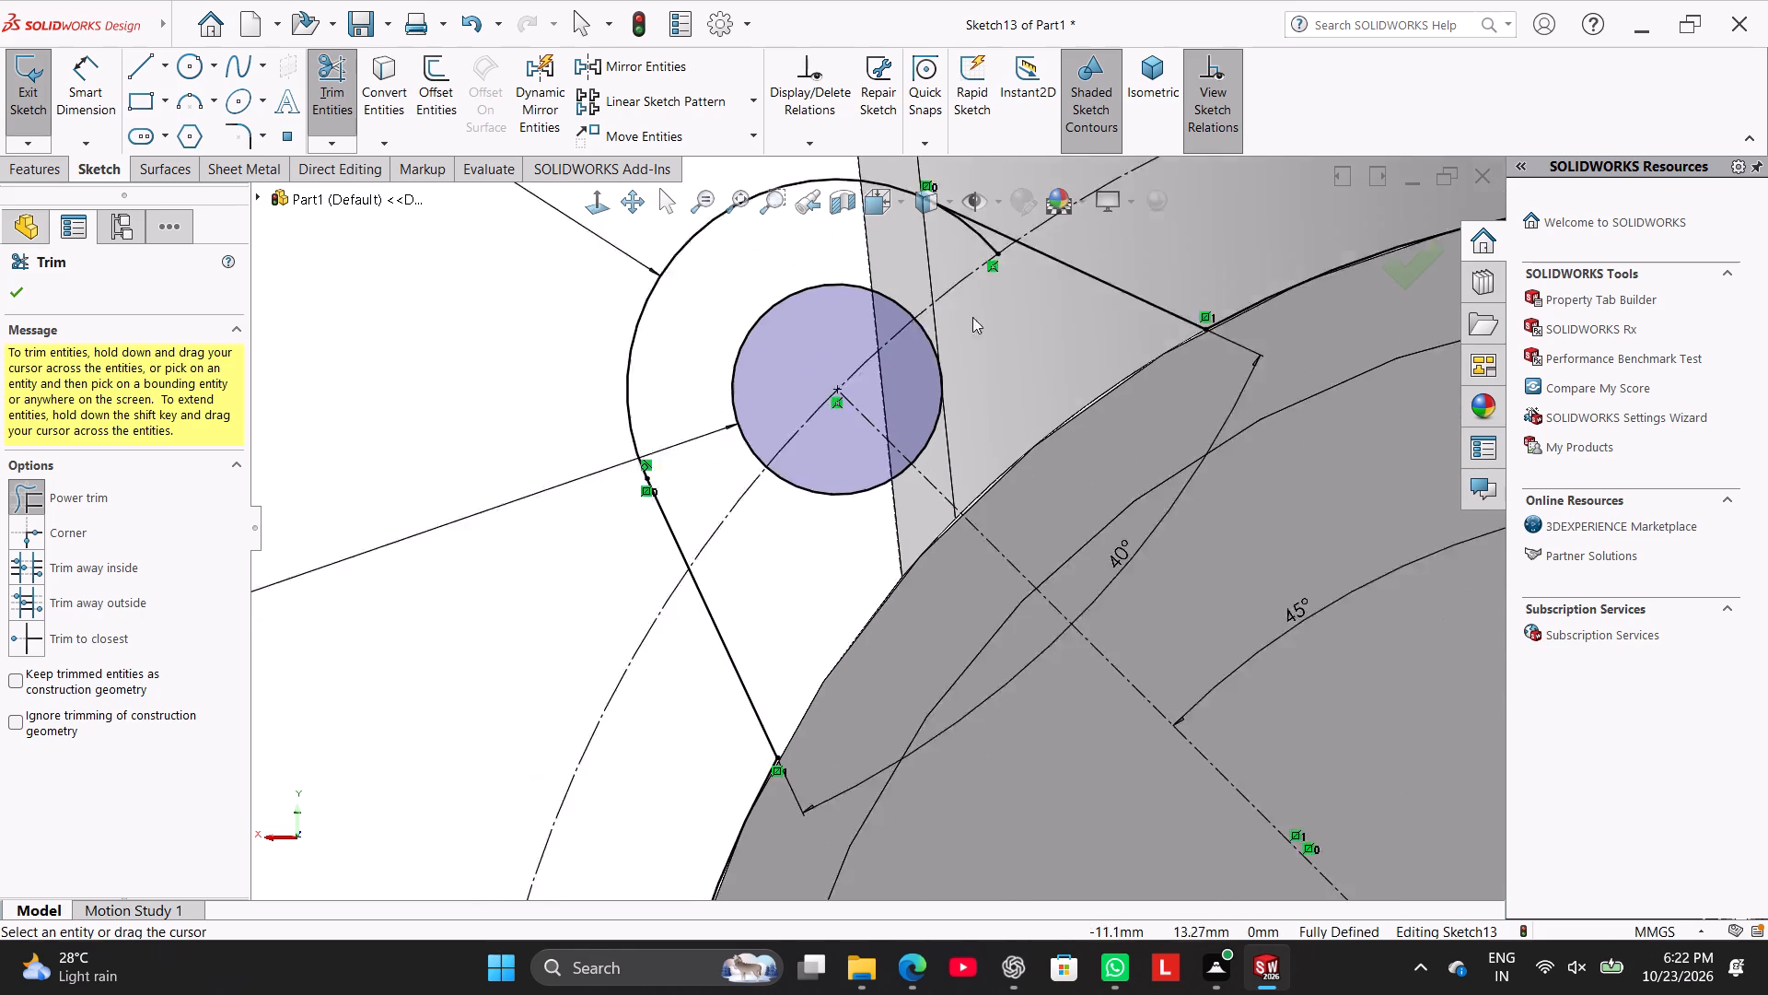
scroll(972, 317, up, 1)
scroll(979, 317, down, 4)
drag(940, 306, 863, 330)
scroll(935, 462, up, 6)
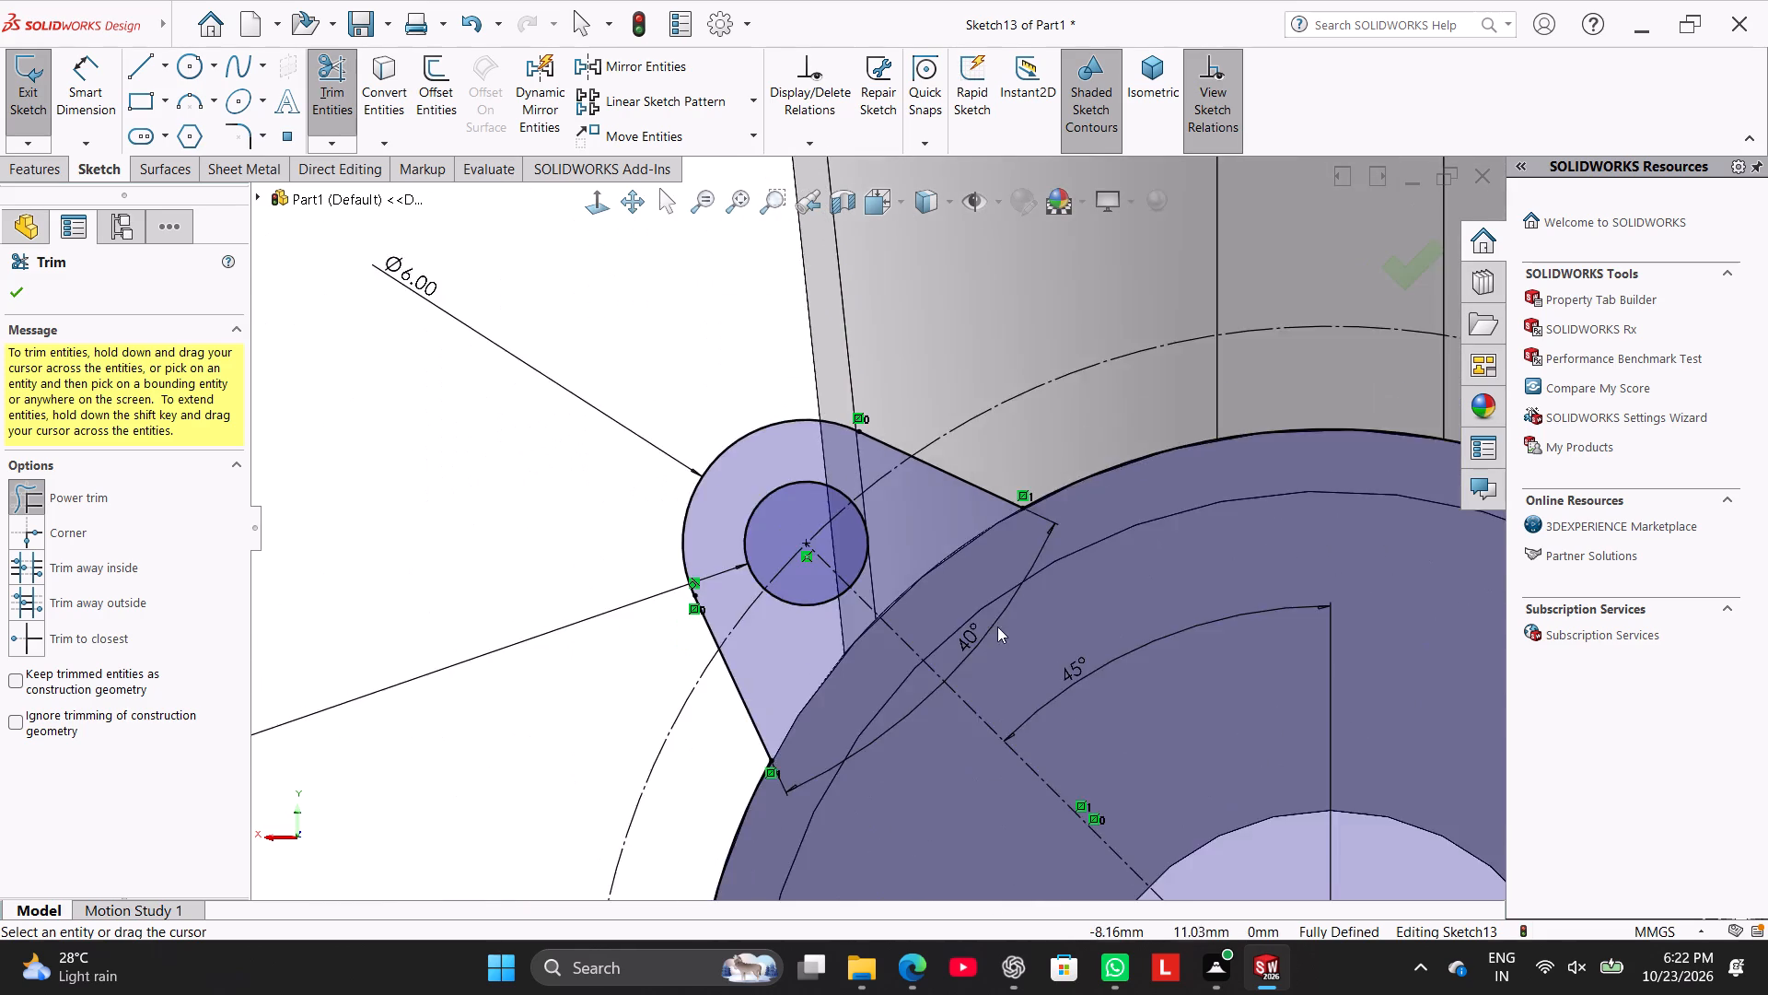
scroll(997, 626, up, 5)
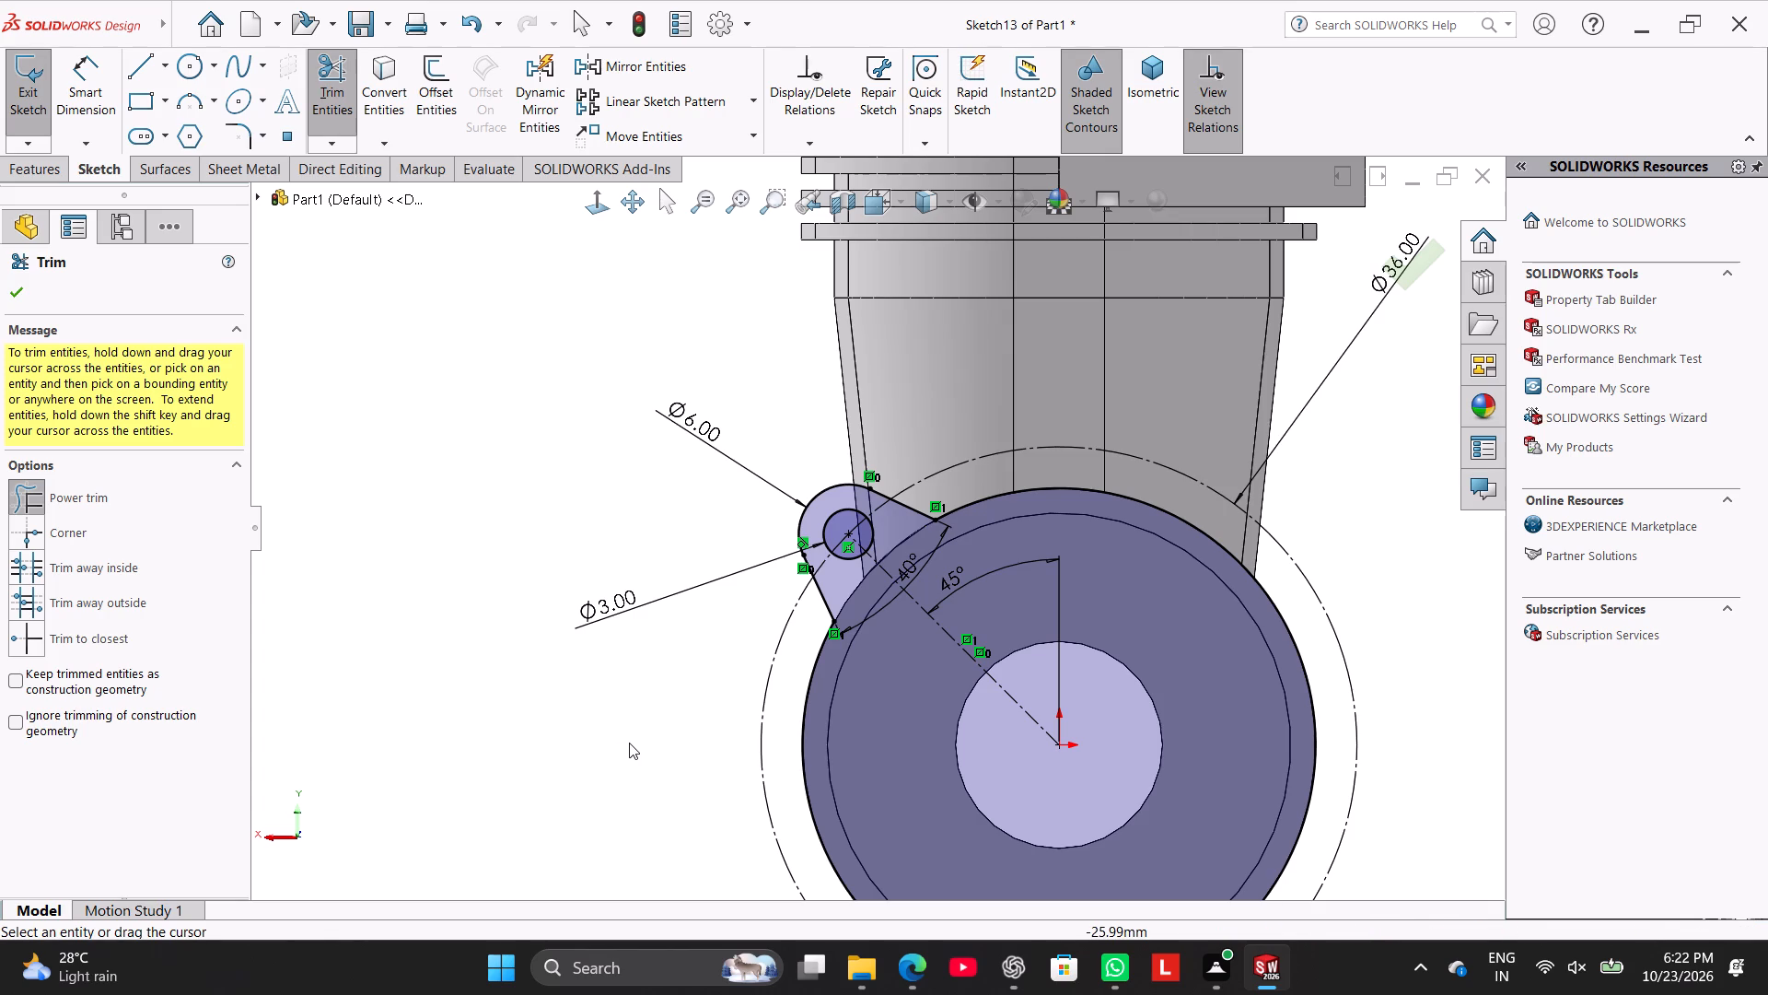
scroll(353, 671, up, 2)
click(16, 285)
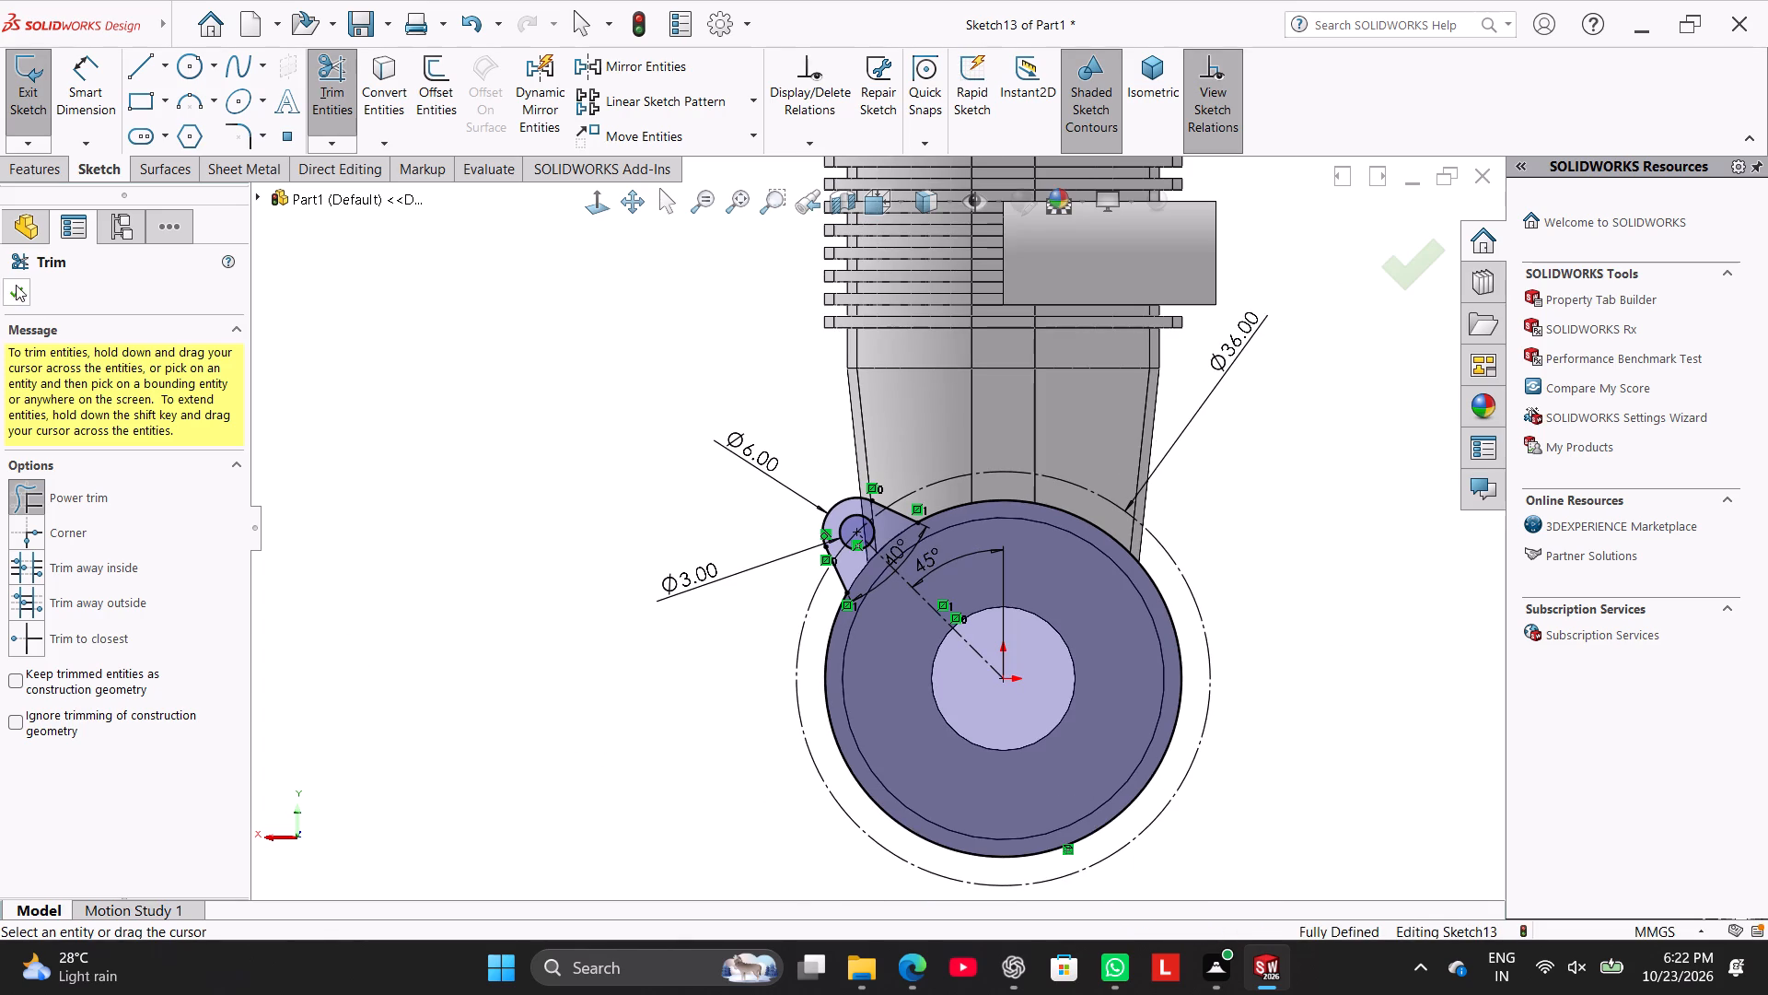
click(22, 295)
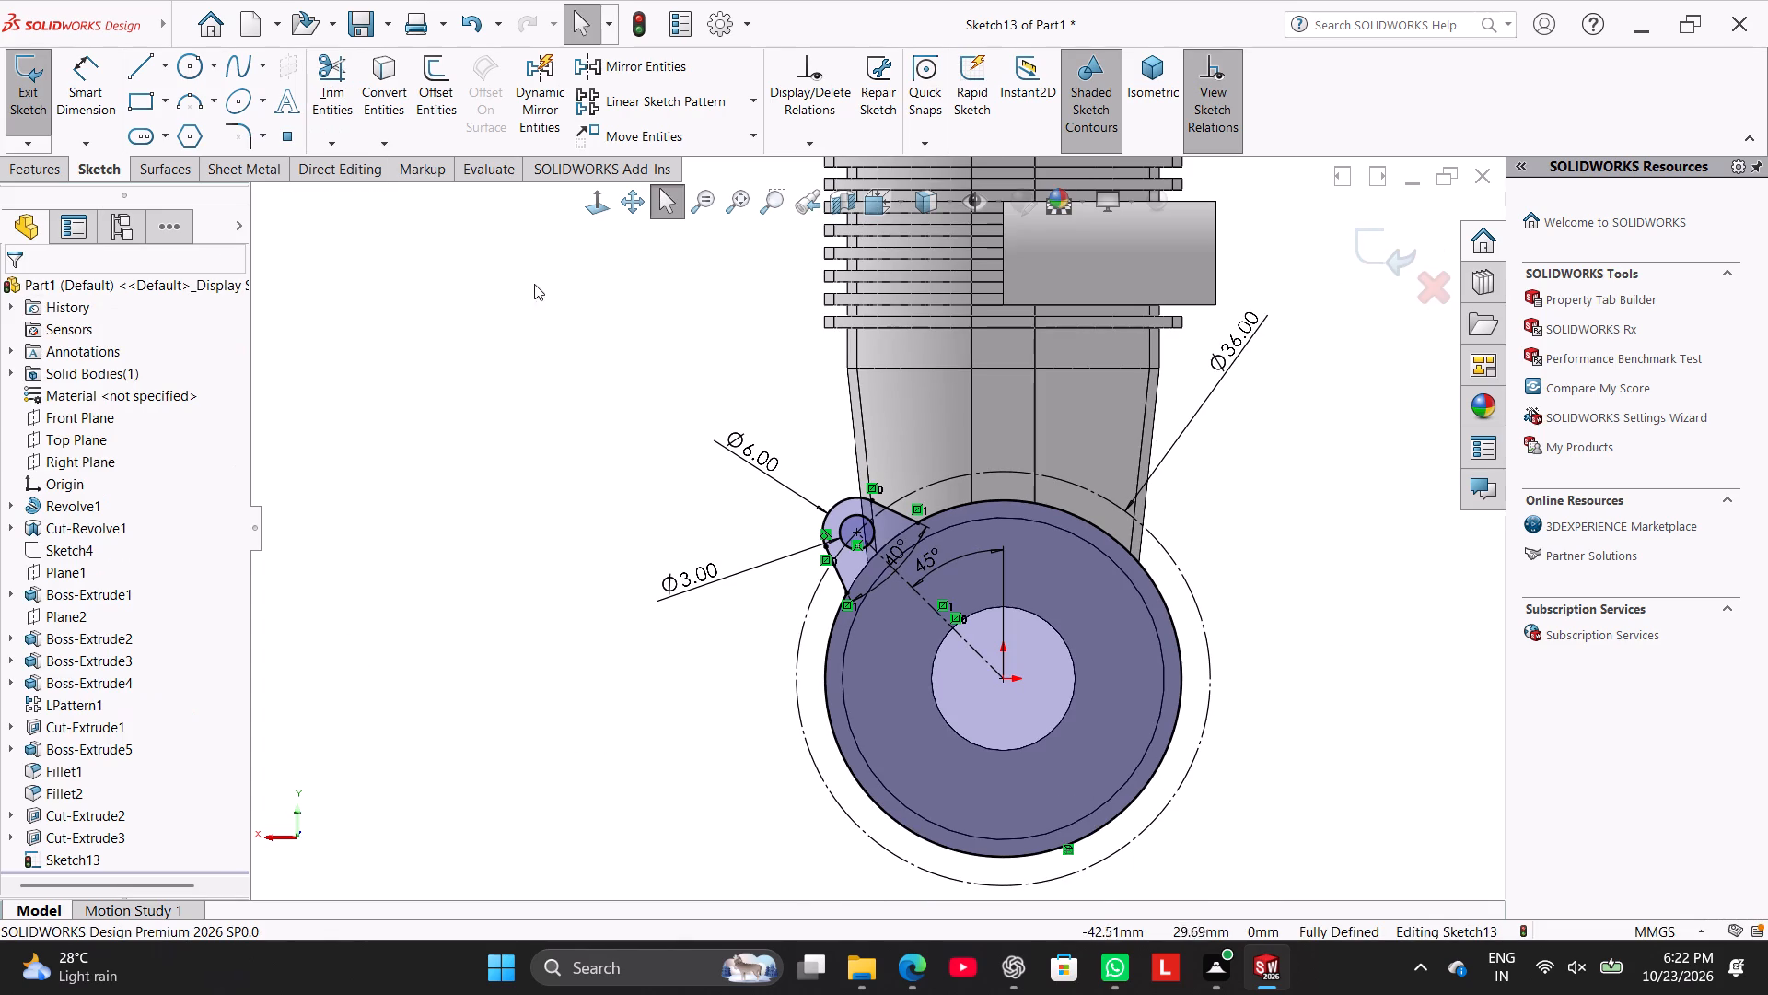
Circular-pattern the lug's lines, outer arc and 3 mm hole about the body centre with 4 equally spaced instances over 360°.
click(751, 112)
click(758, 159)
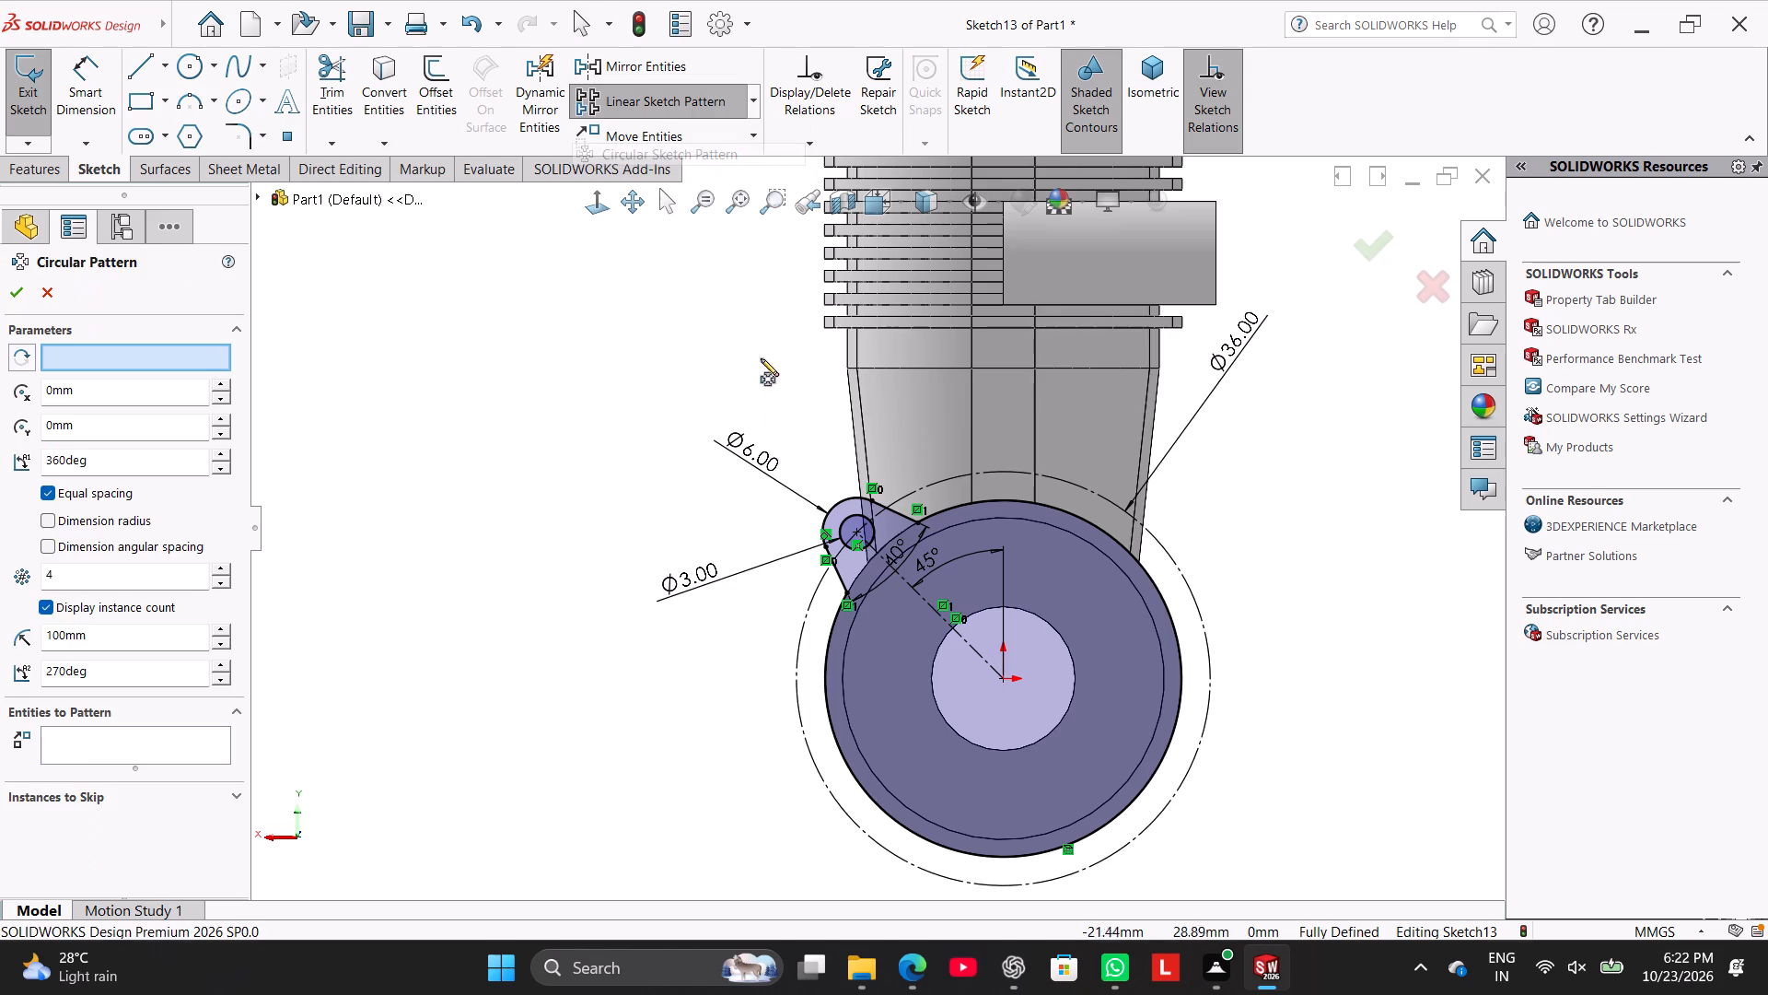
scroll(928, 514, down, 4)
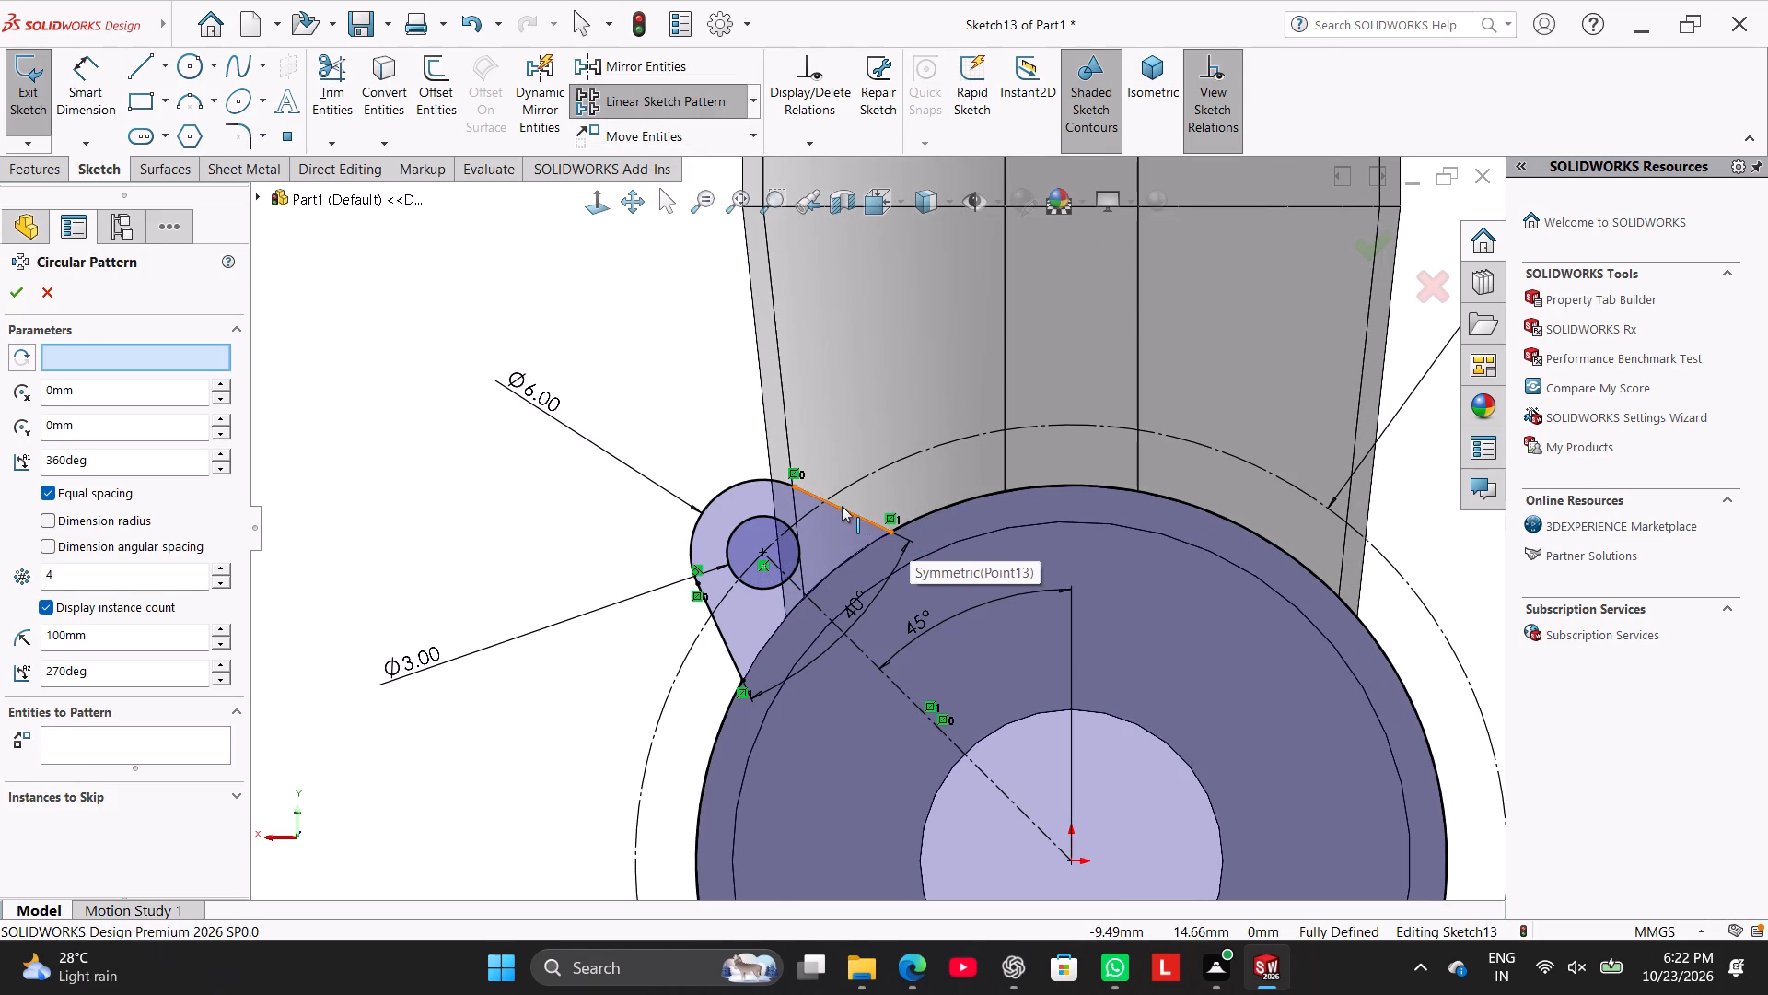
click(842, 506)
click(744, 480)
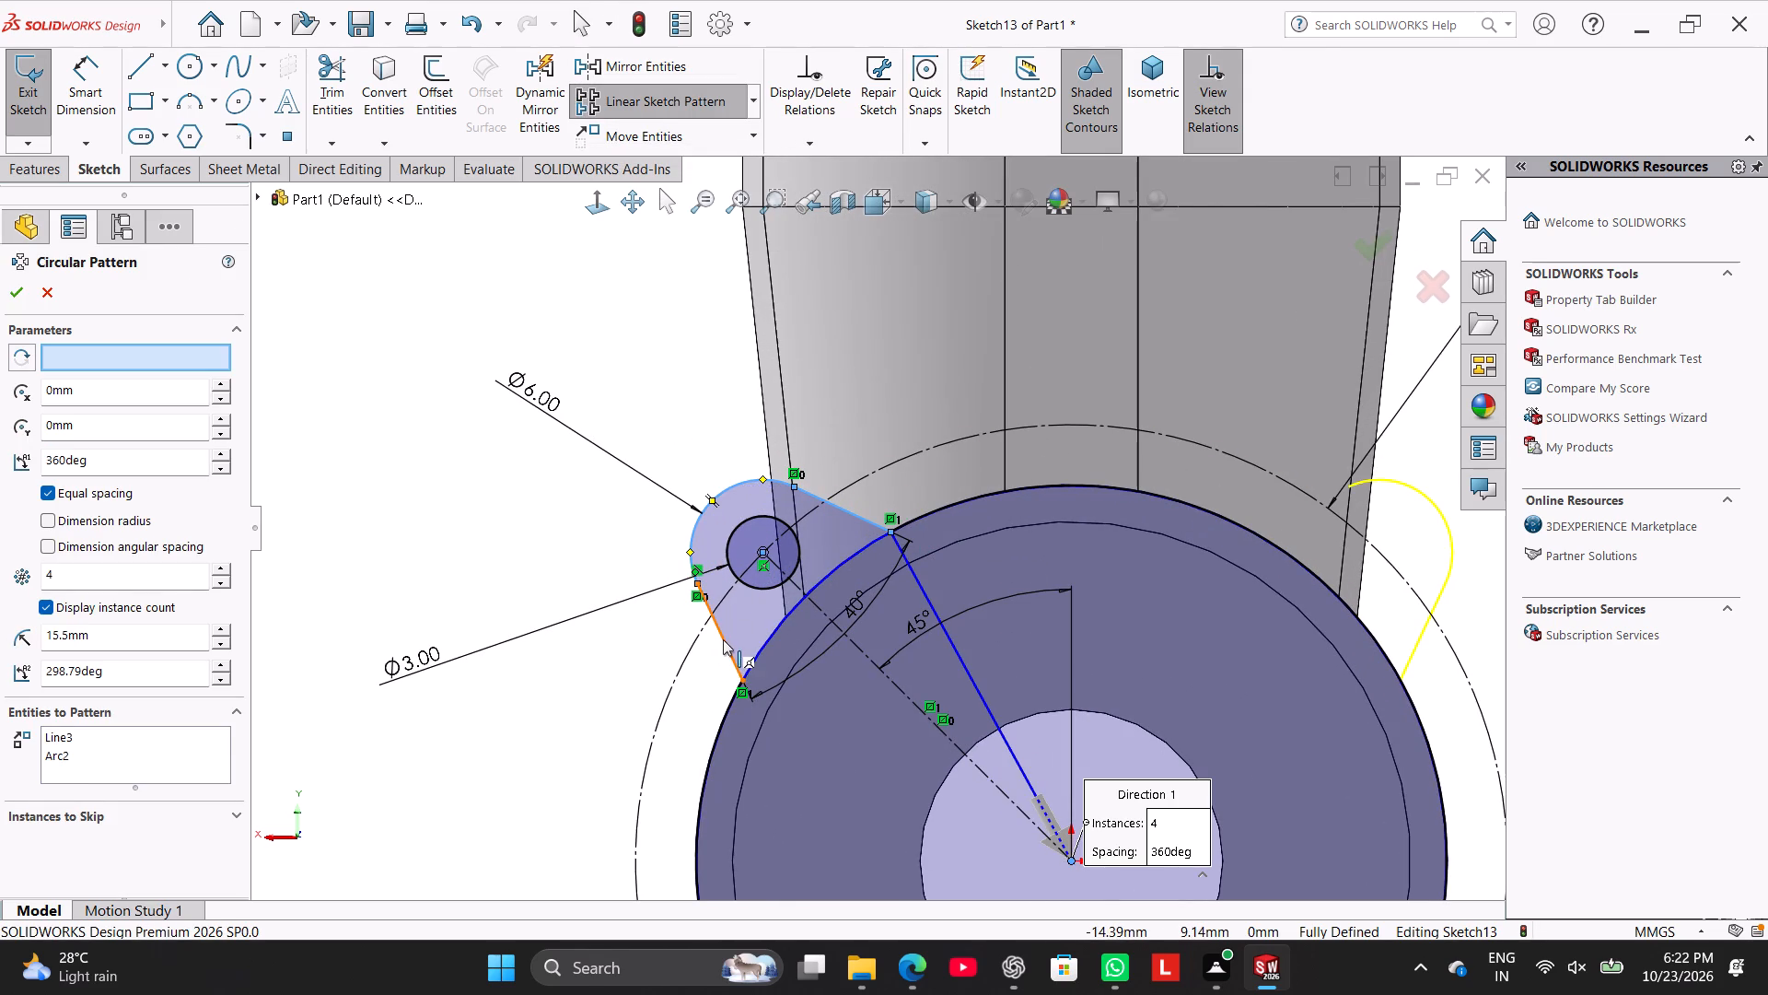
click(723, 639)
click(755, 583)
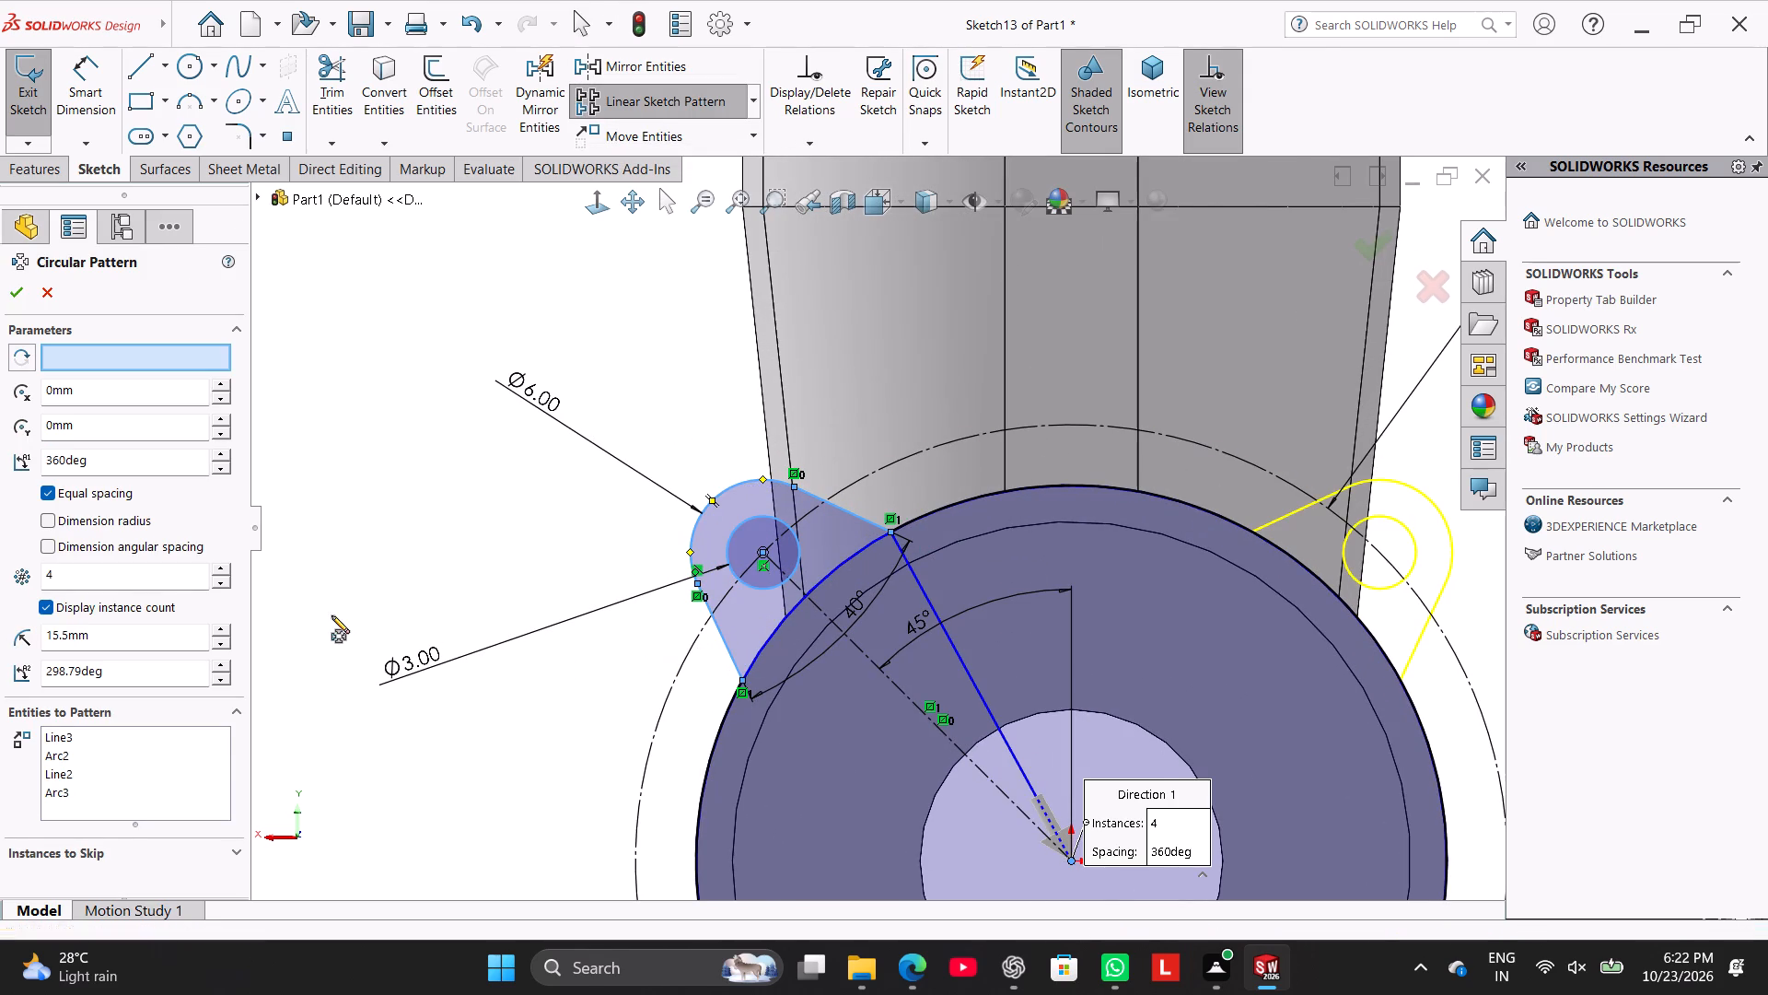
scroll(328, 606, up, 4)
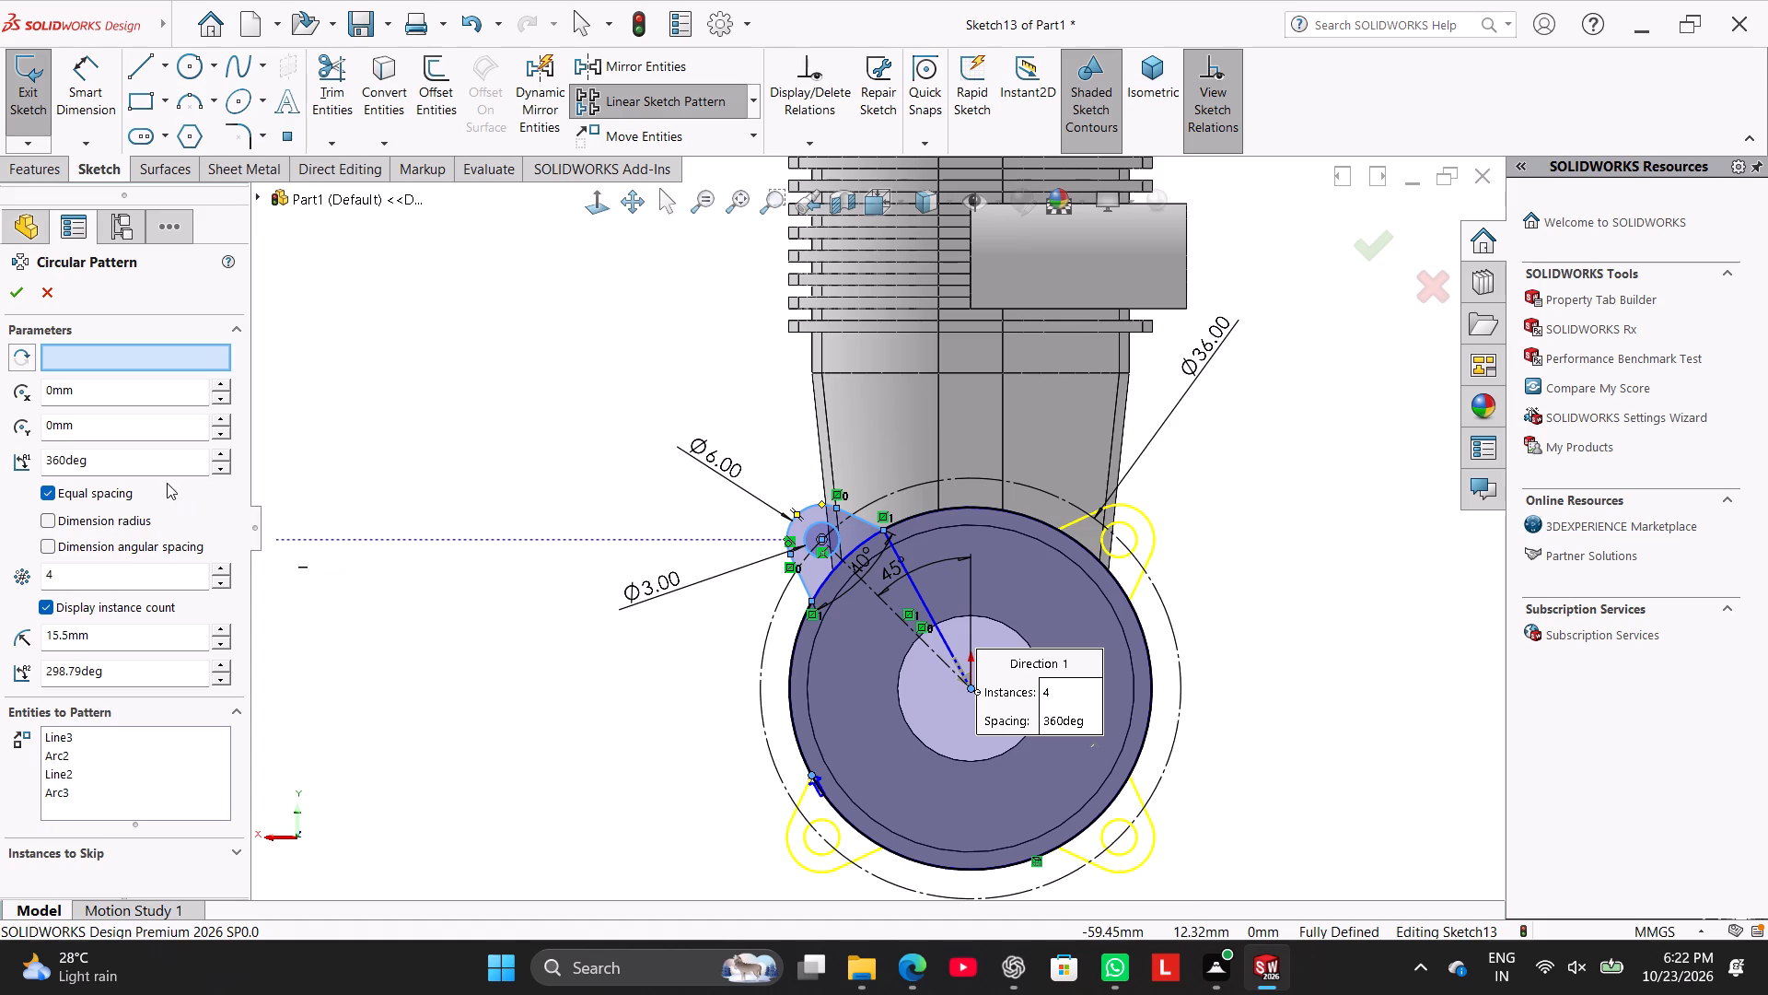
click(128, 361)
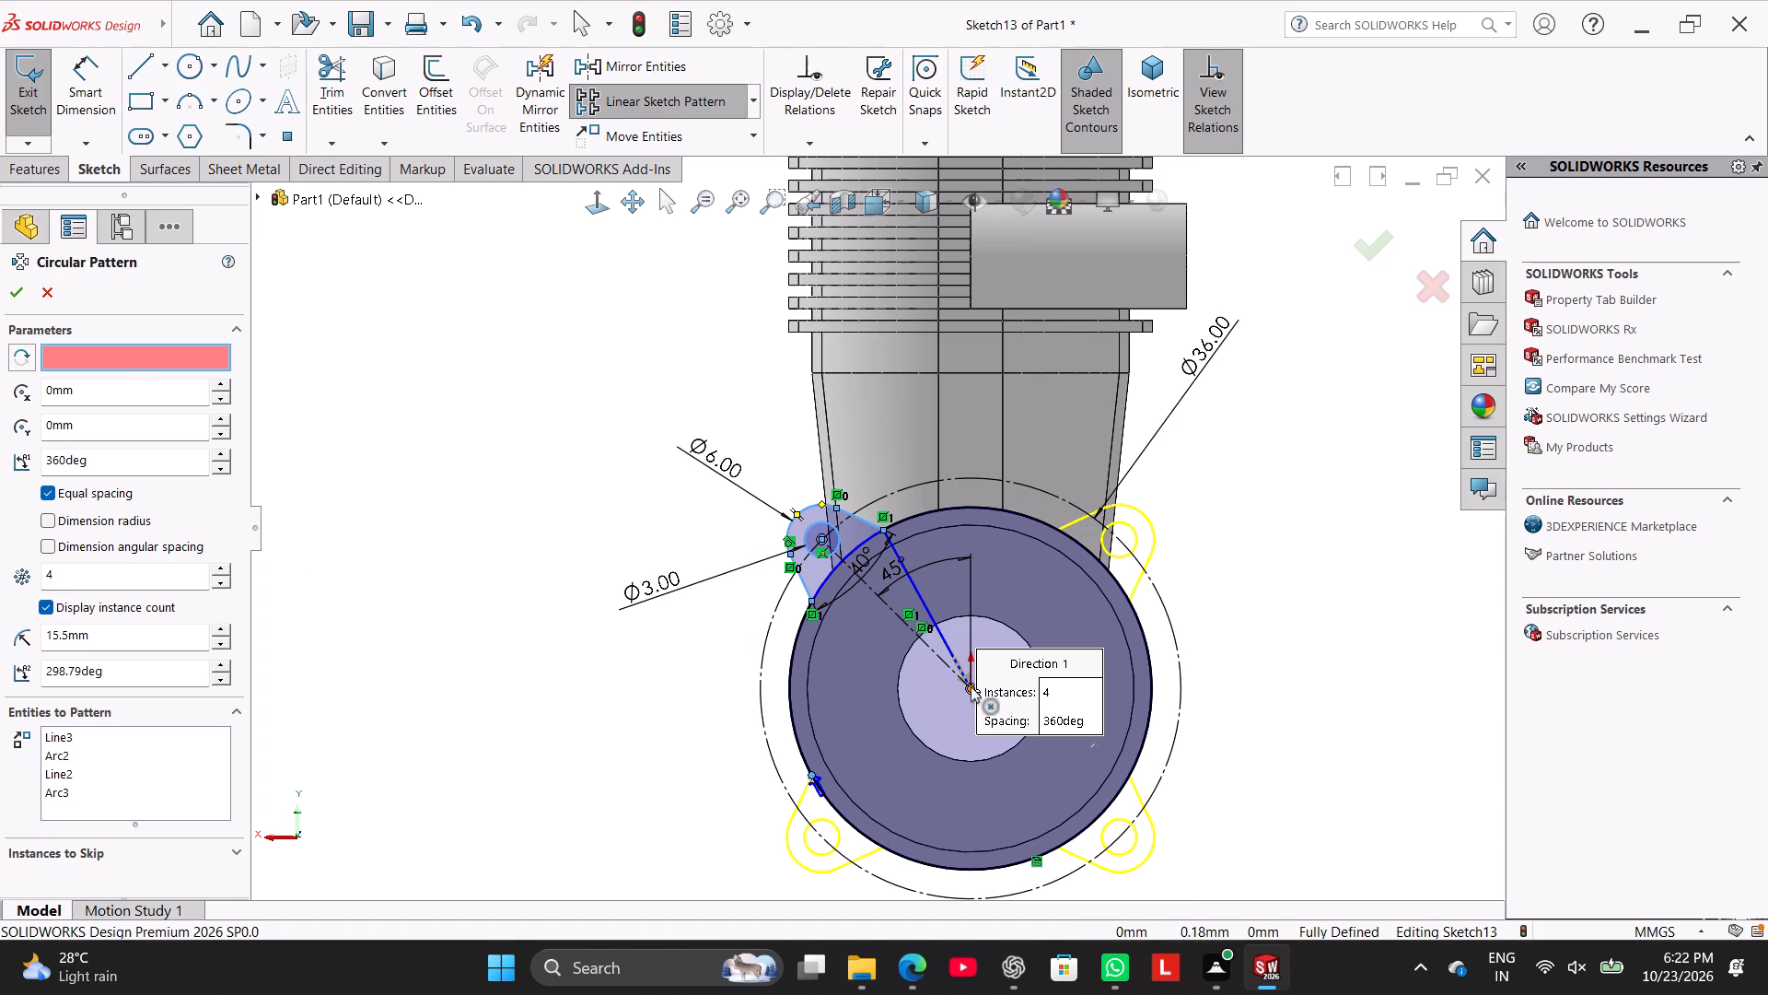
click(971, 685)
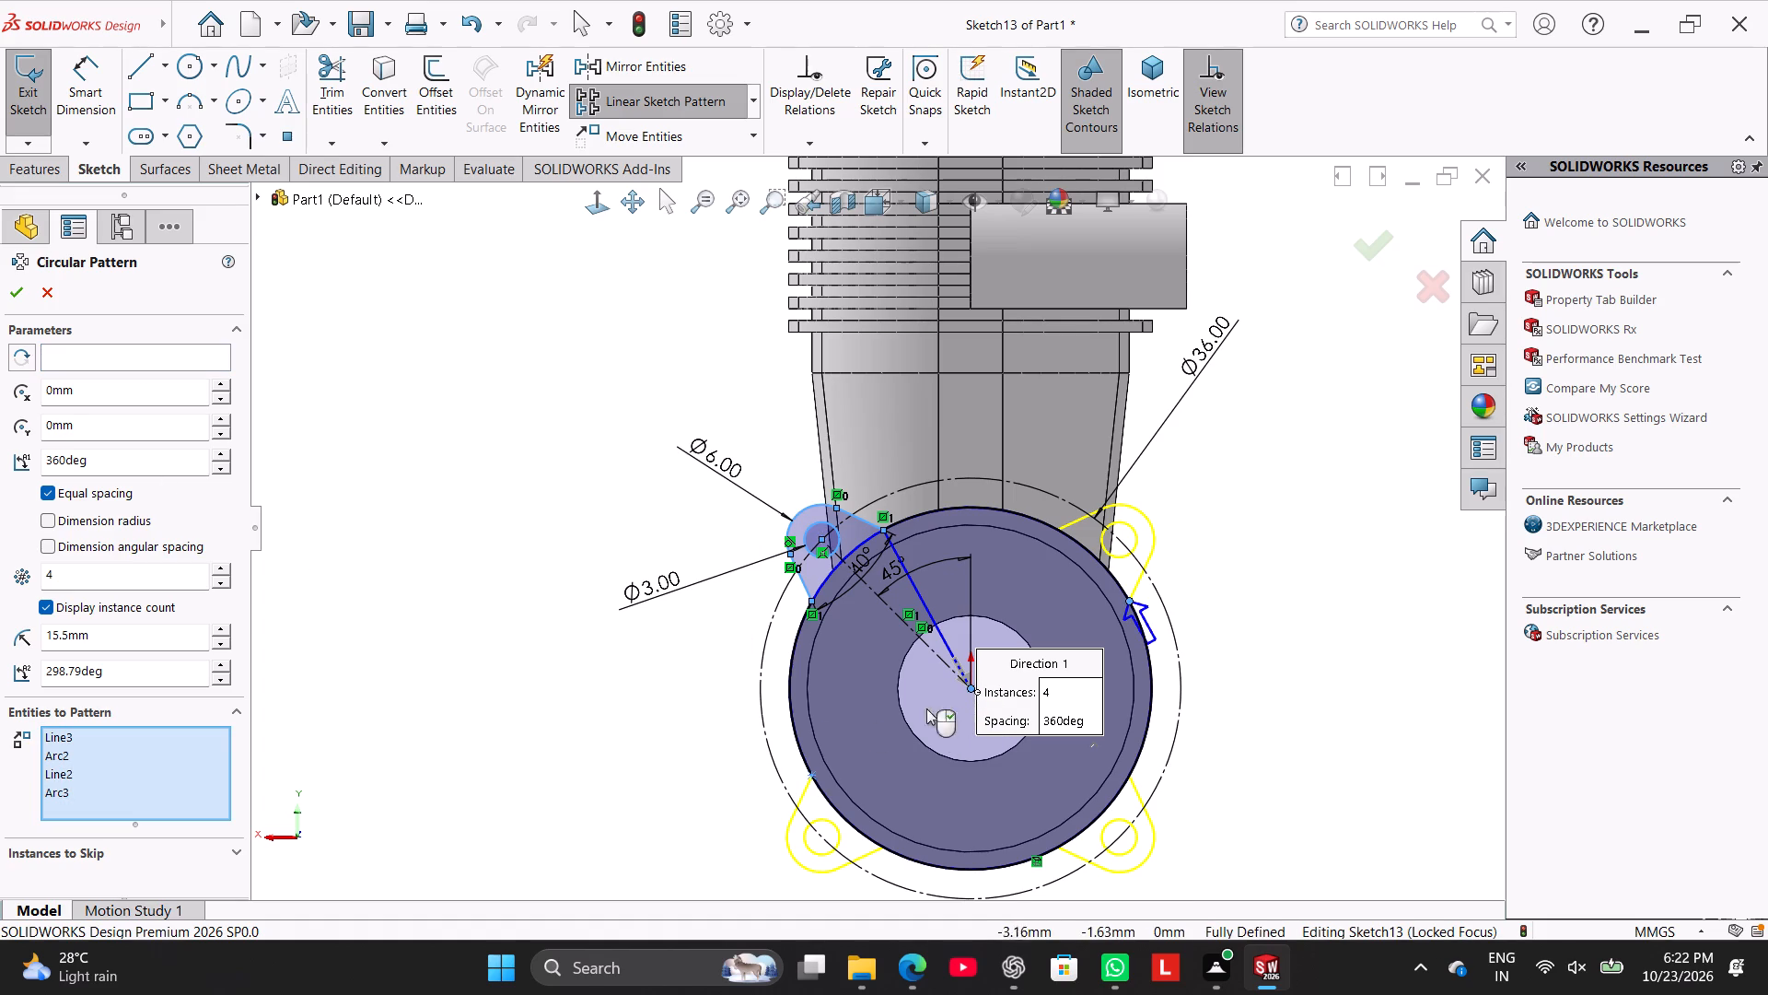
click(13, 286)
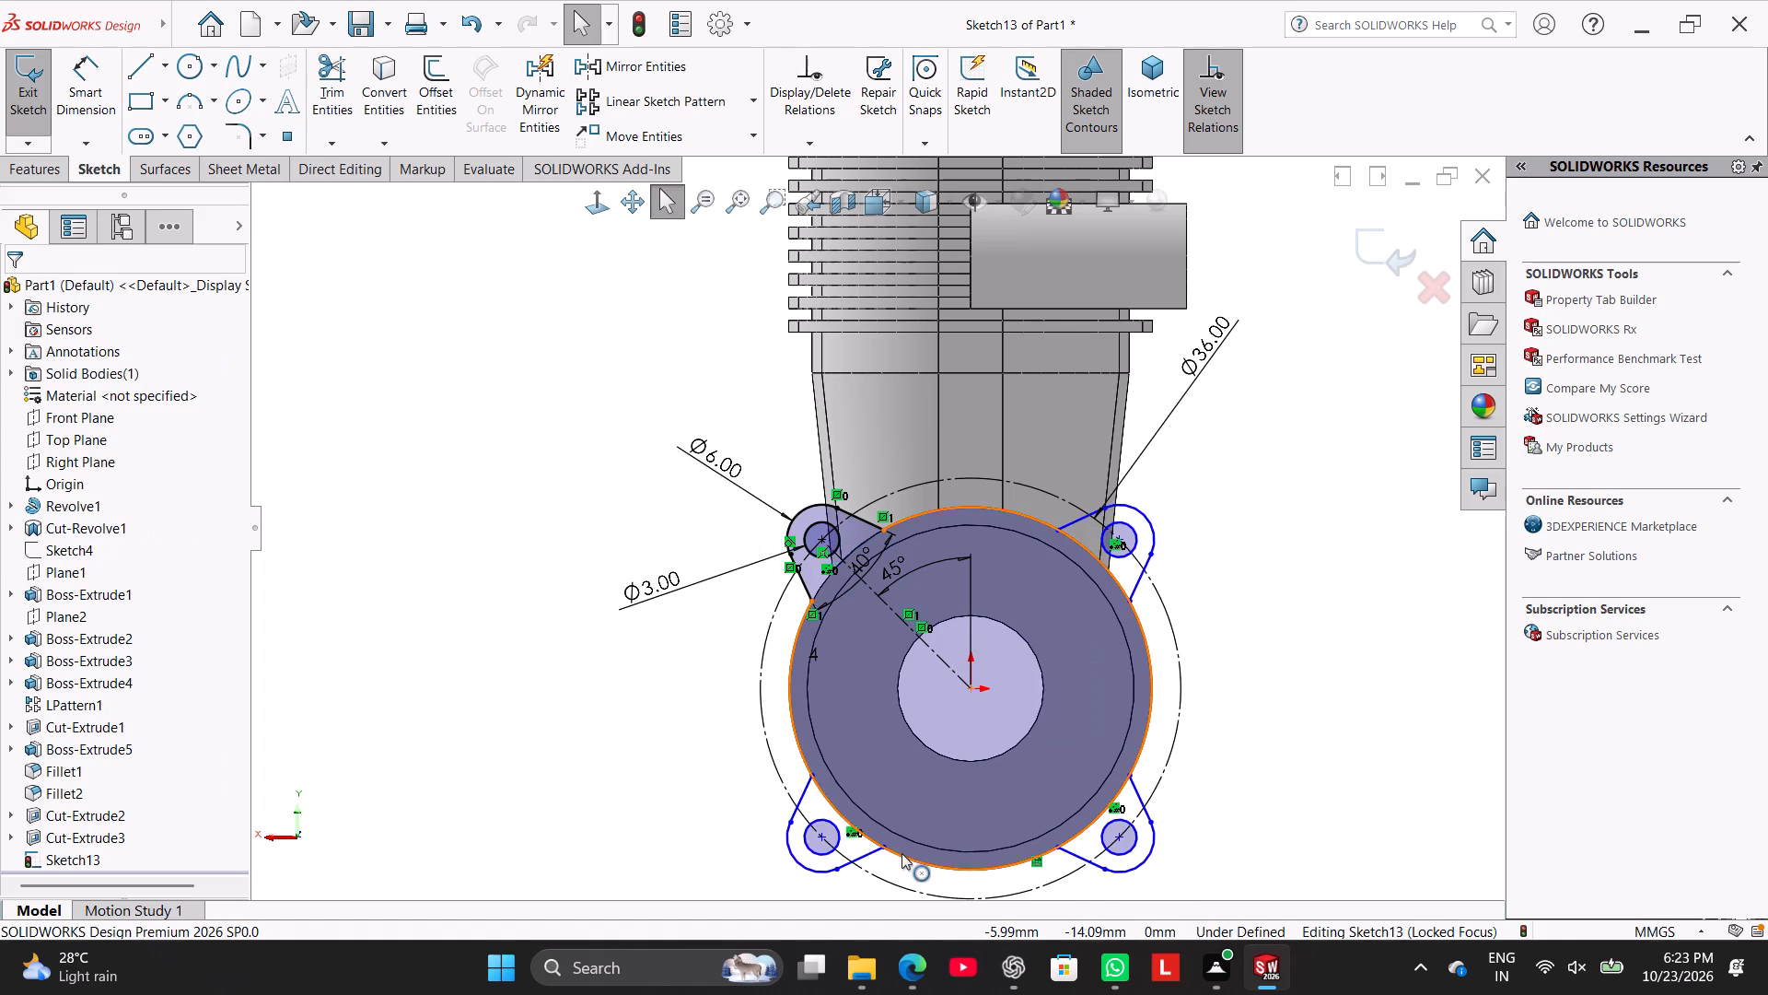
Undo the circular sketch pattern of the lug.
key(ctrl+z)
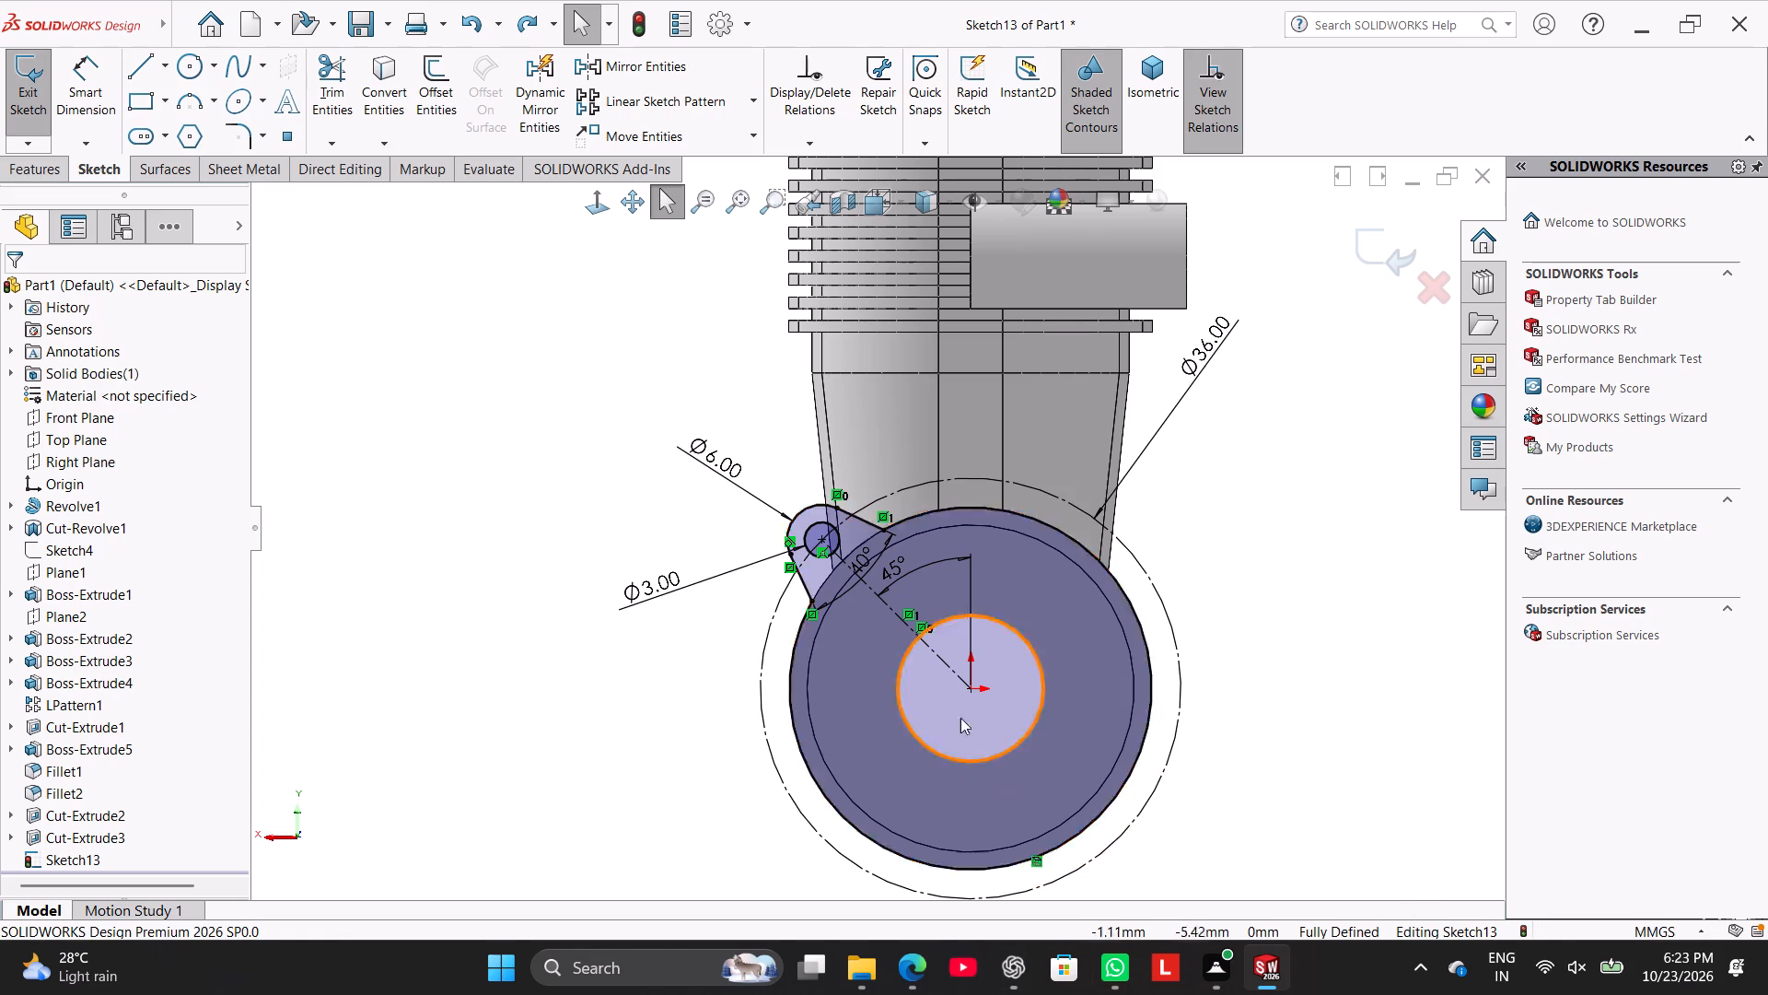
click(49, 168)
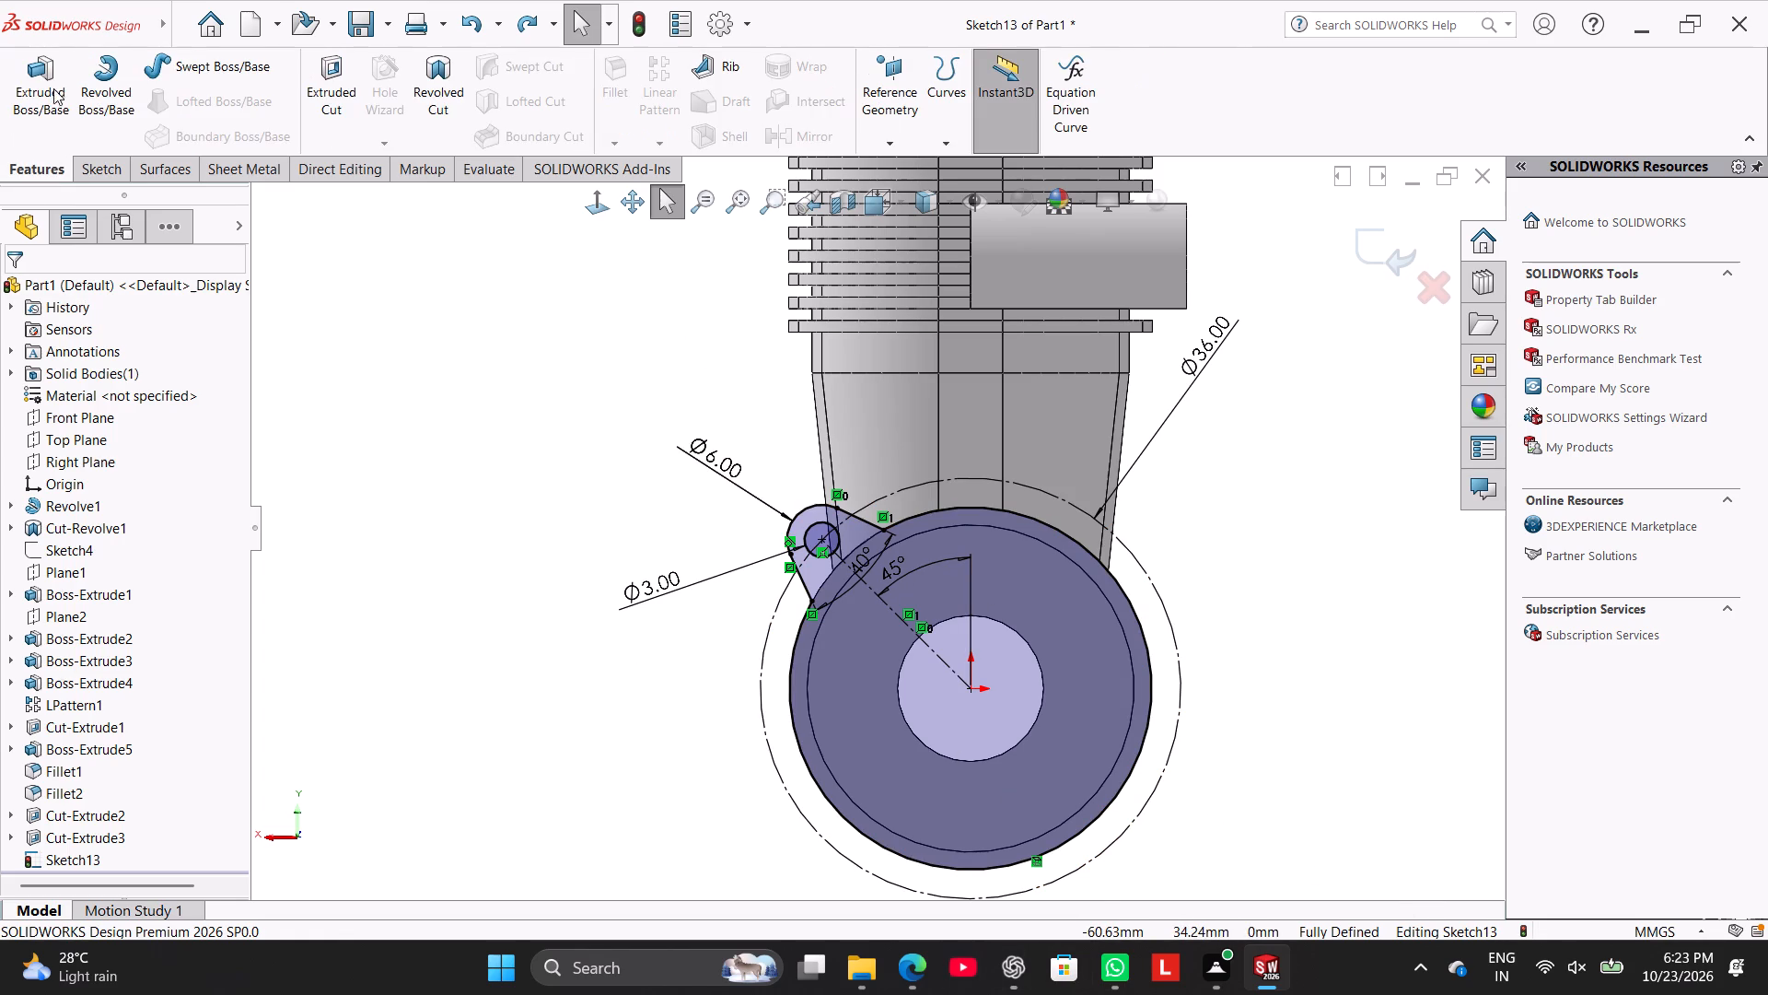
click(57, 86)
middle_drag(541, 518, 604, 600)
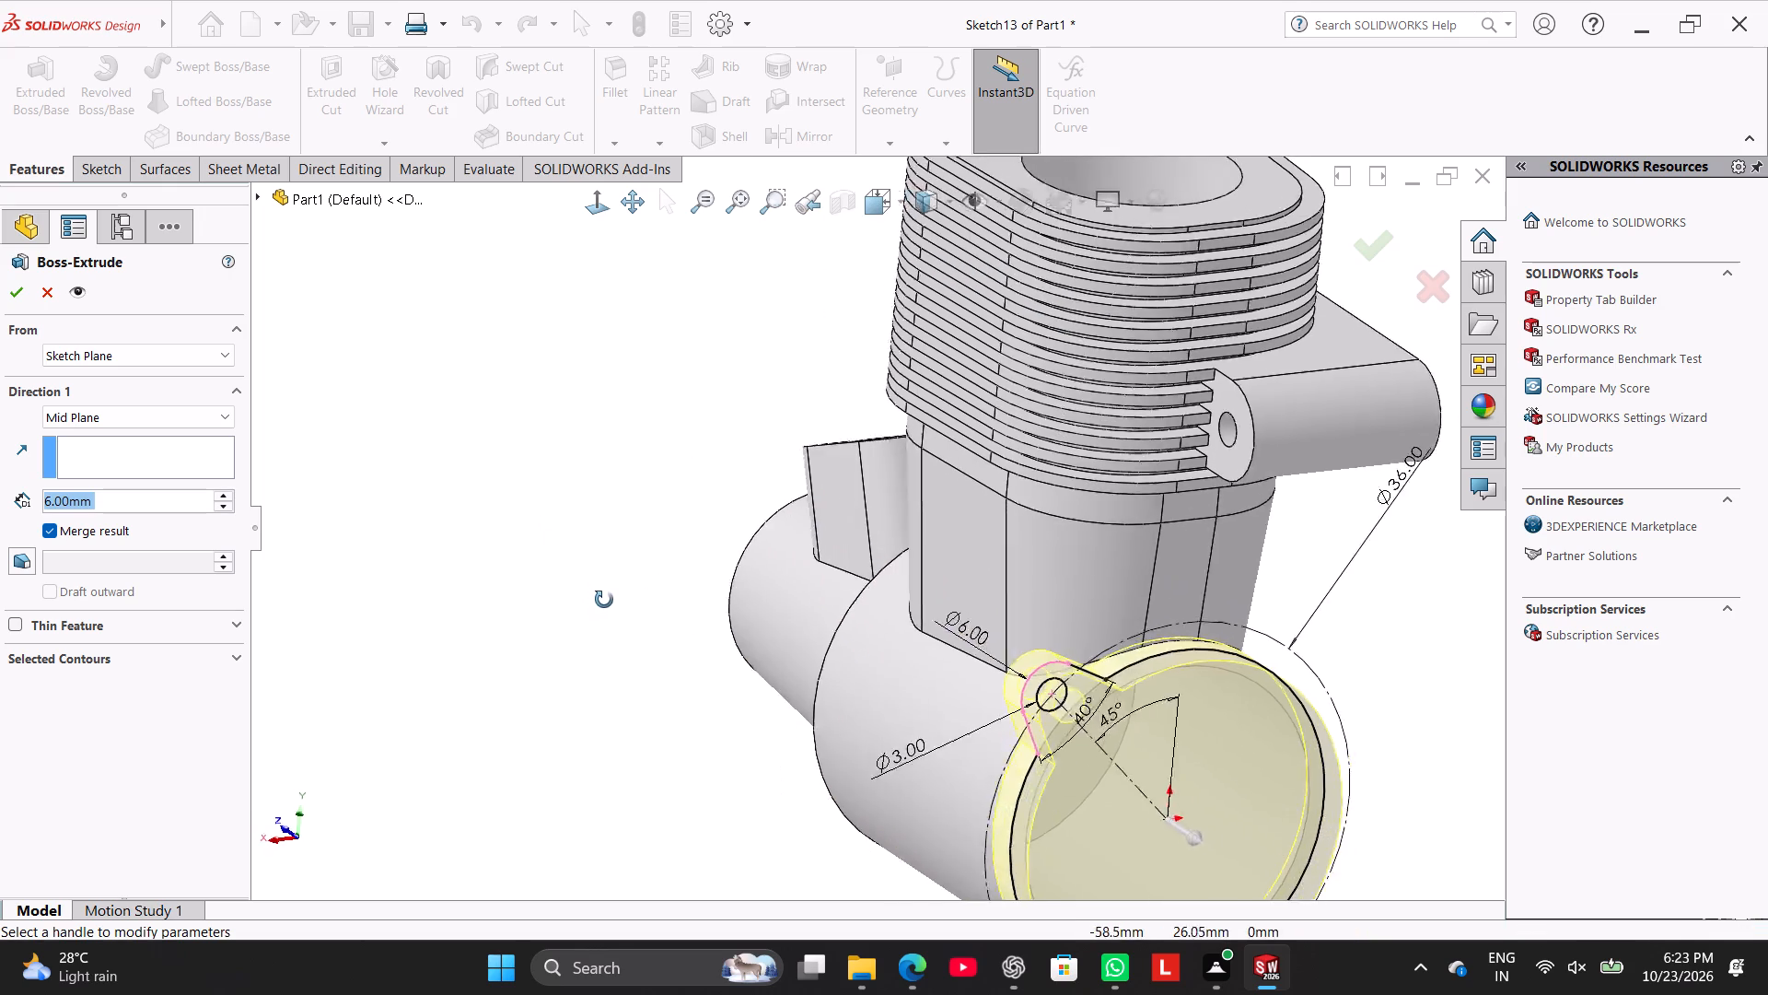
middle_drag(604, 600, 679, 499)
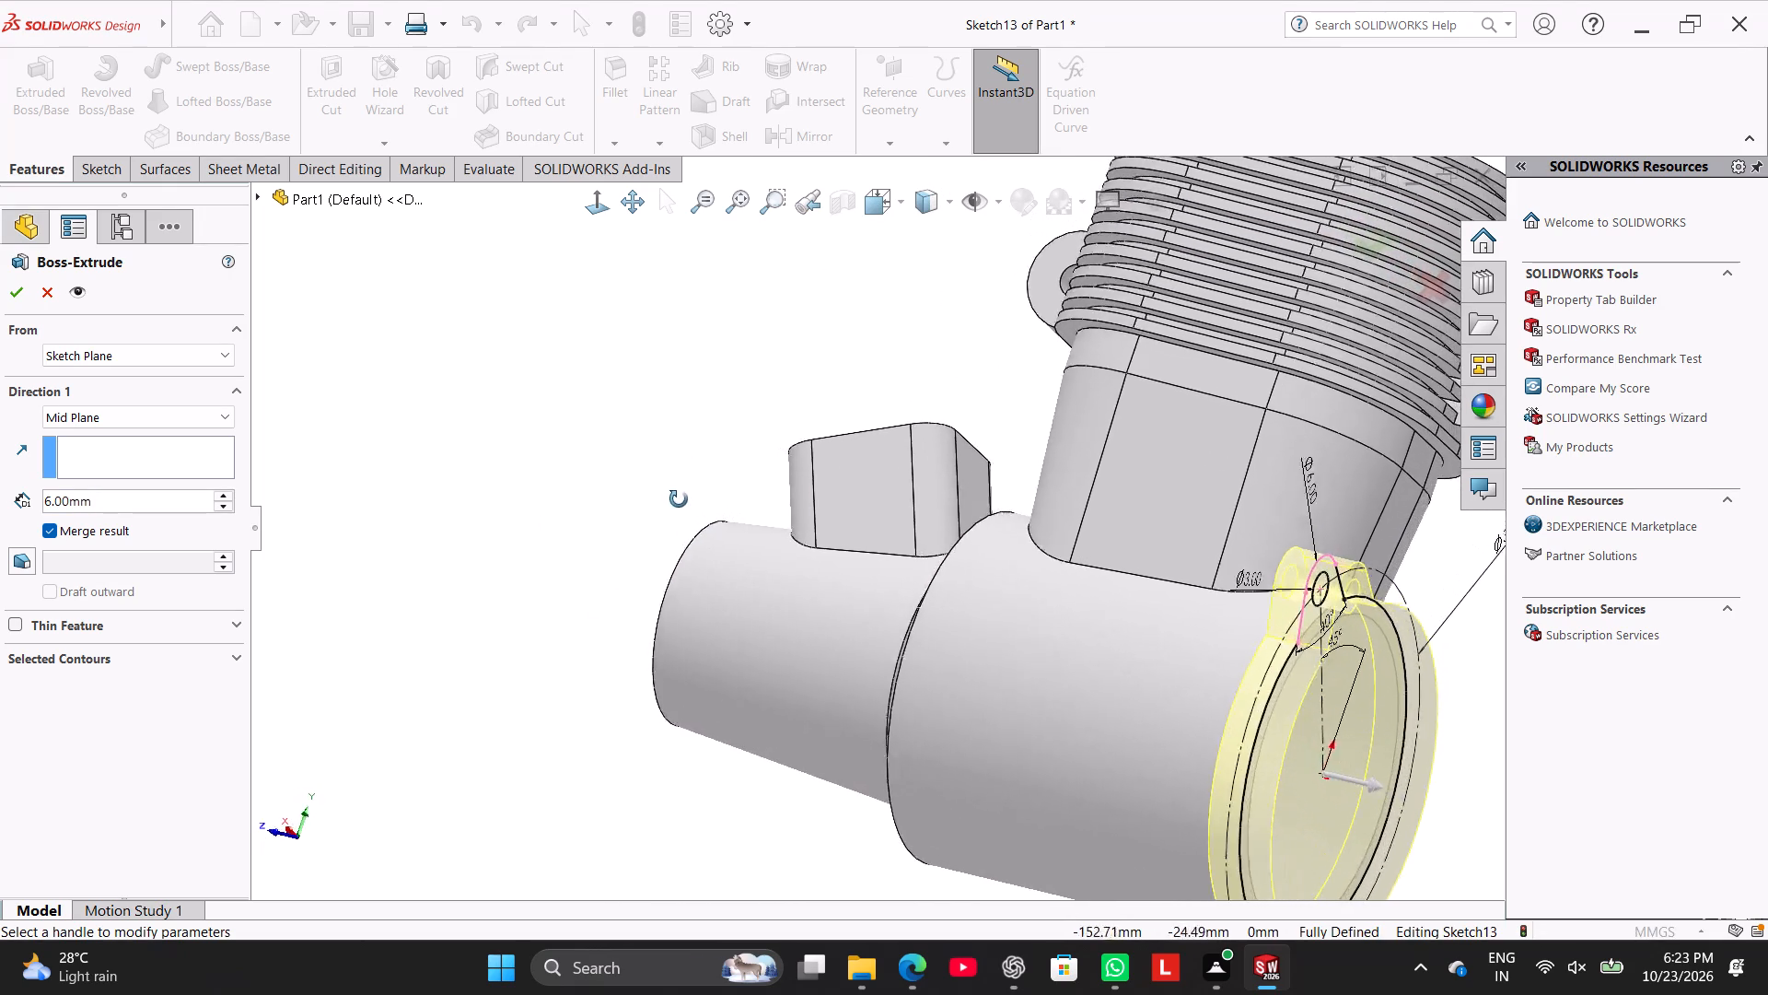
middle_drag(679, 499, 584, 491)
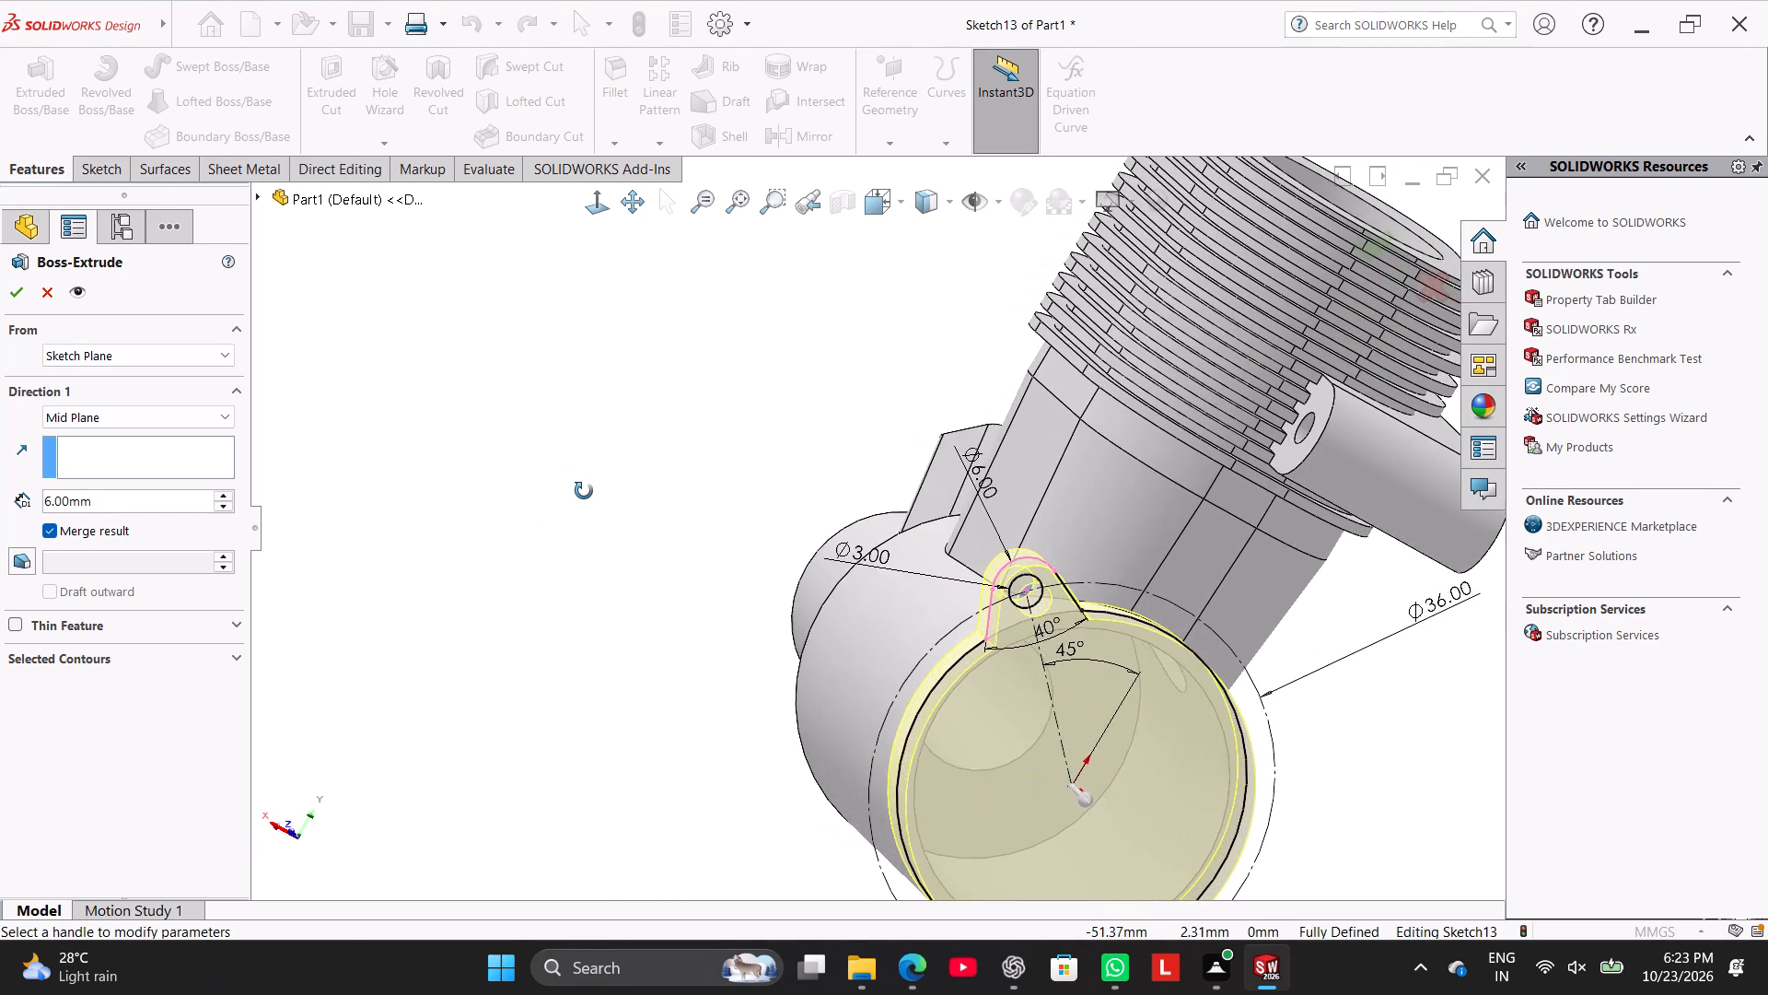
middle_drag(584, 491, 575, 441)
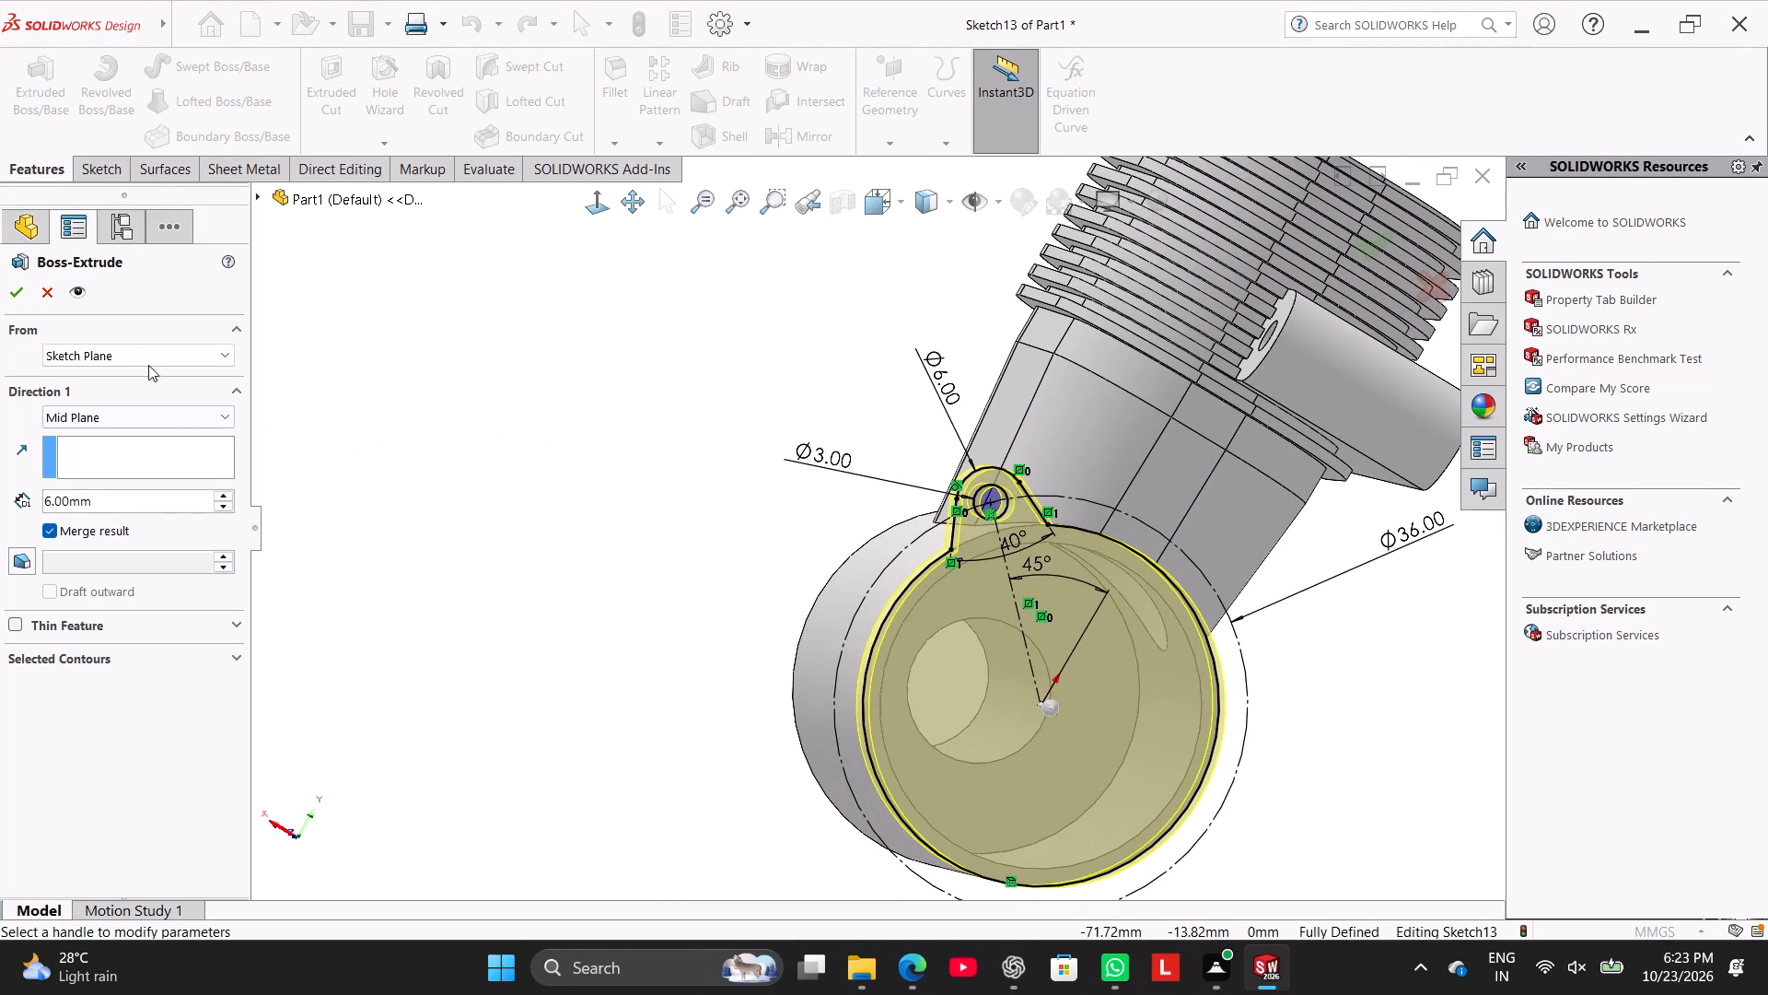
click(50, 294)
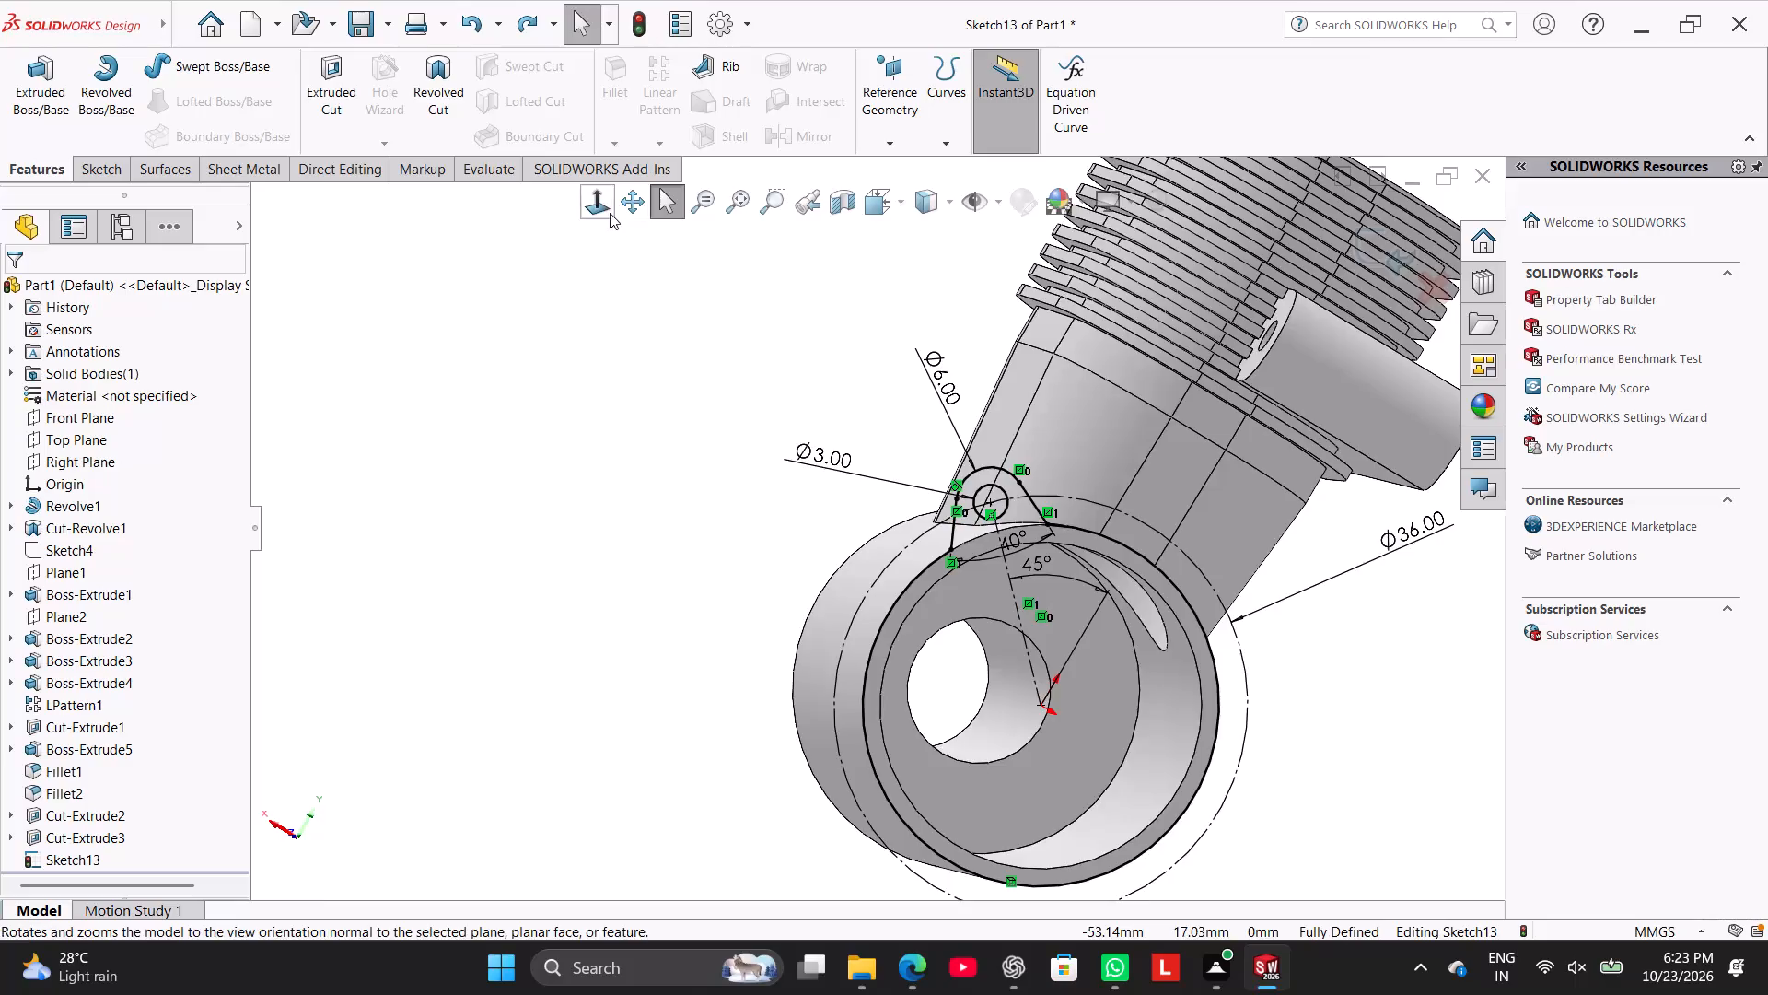
Undo the lug sketch trims back to the full 6 mm circle and full body circle, keeping the 40° dimension's placement.
click(610, 213)
scroll(882, 593, down, 6)
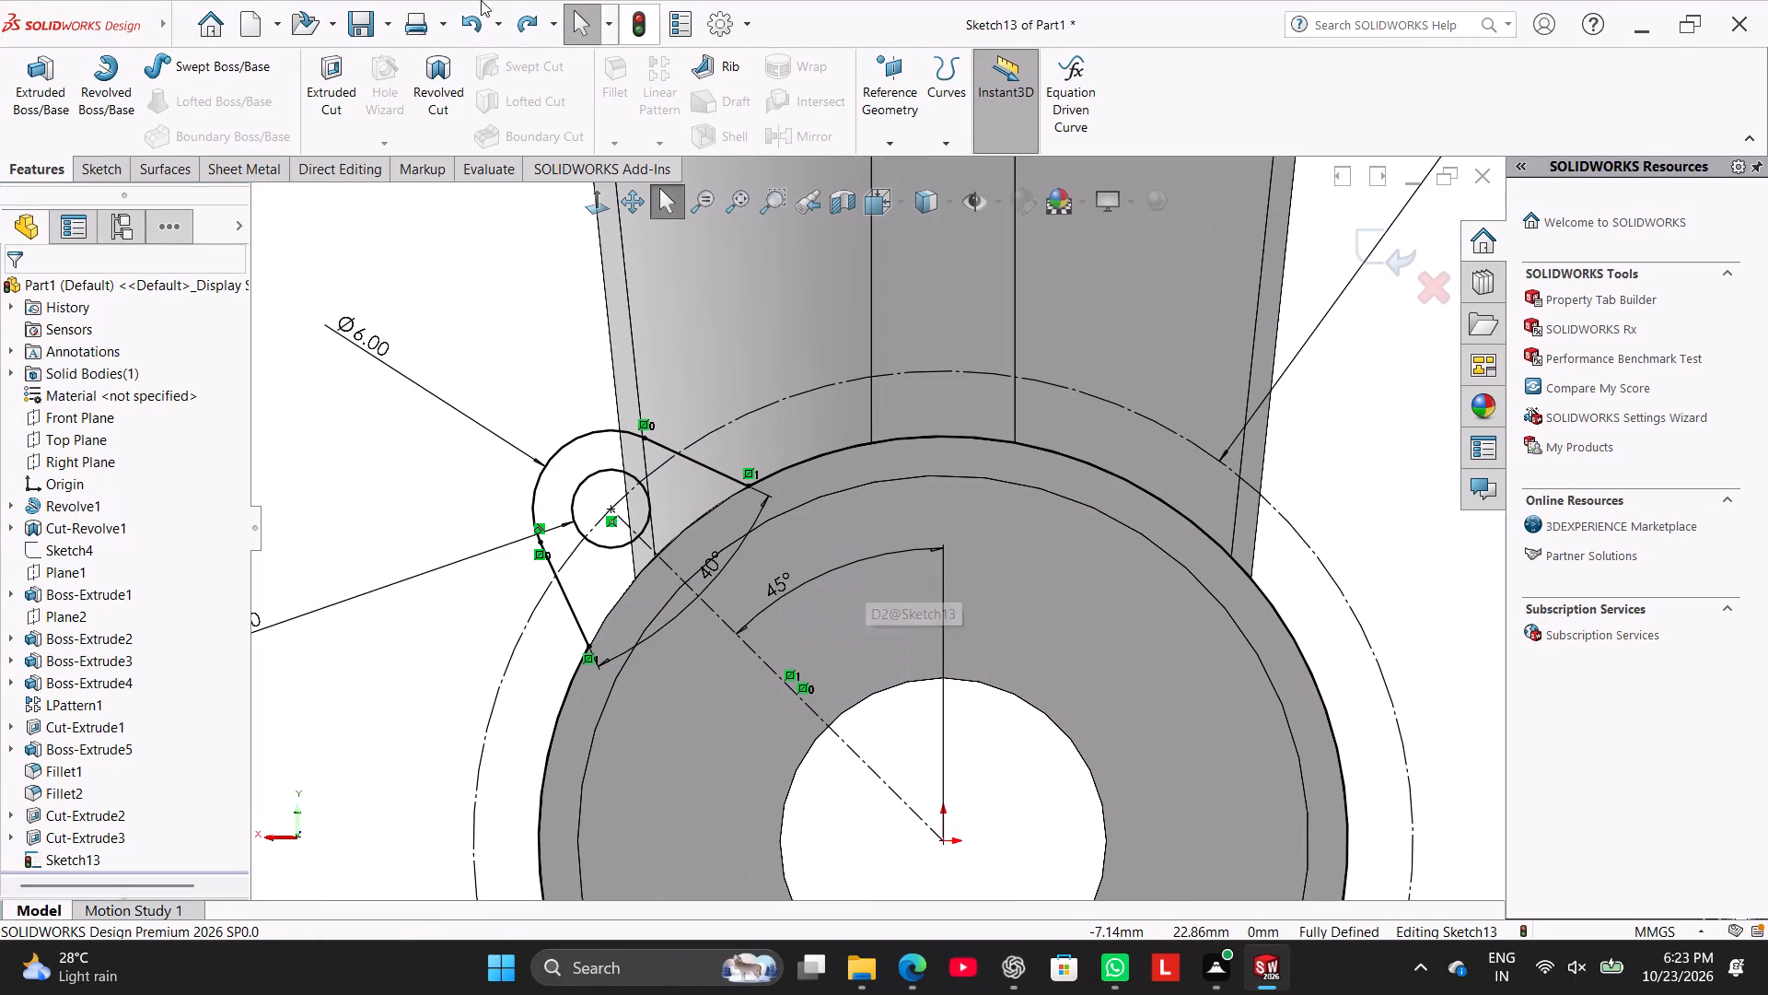
click(482, 22)
click(482, 22)
click(482, 22)
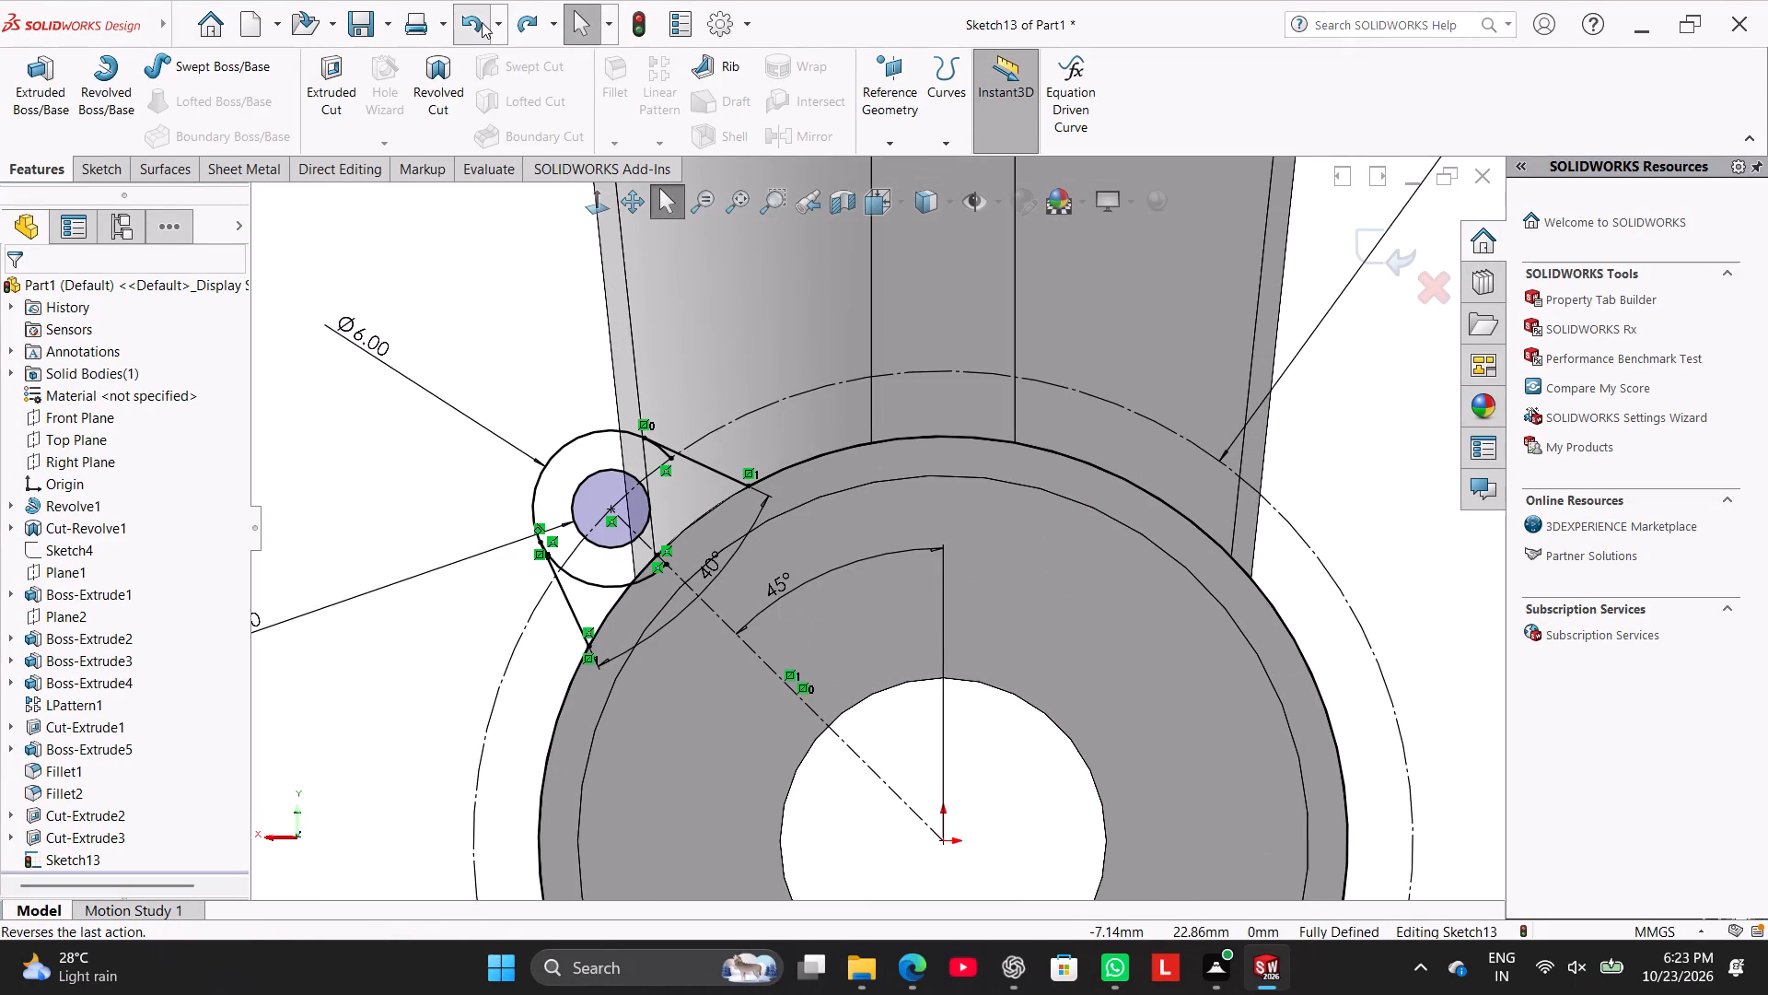
click(482, 22)
click(482, 22)
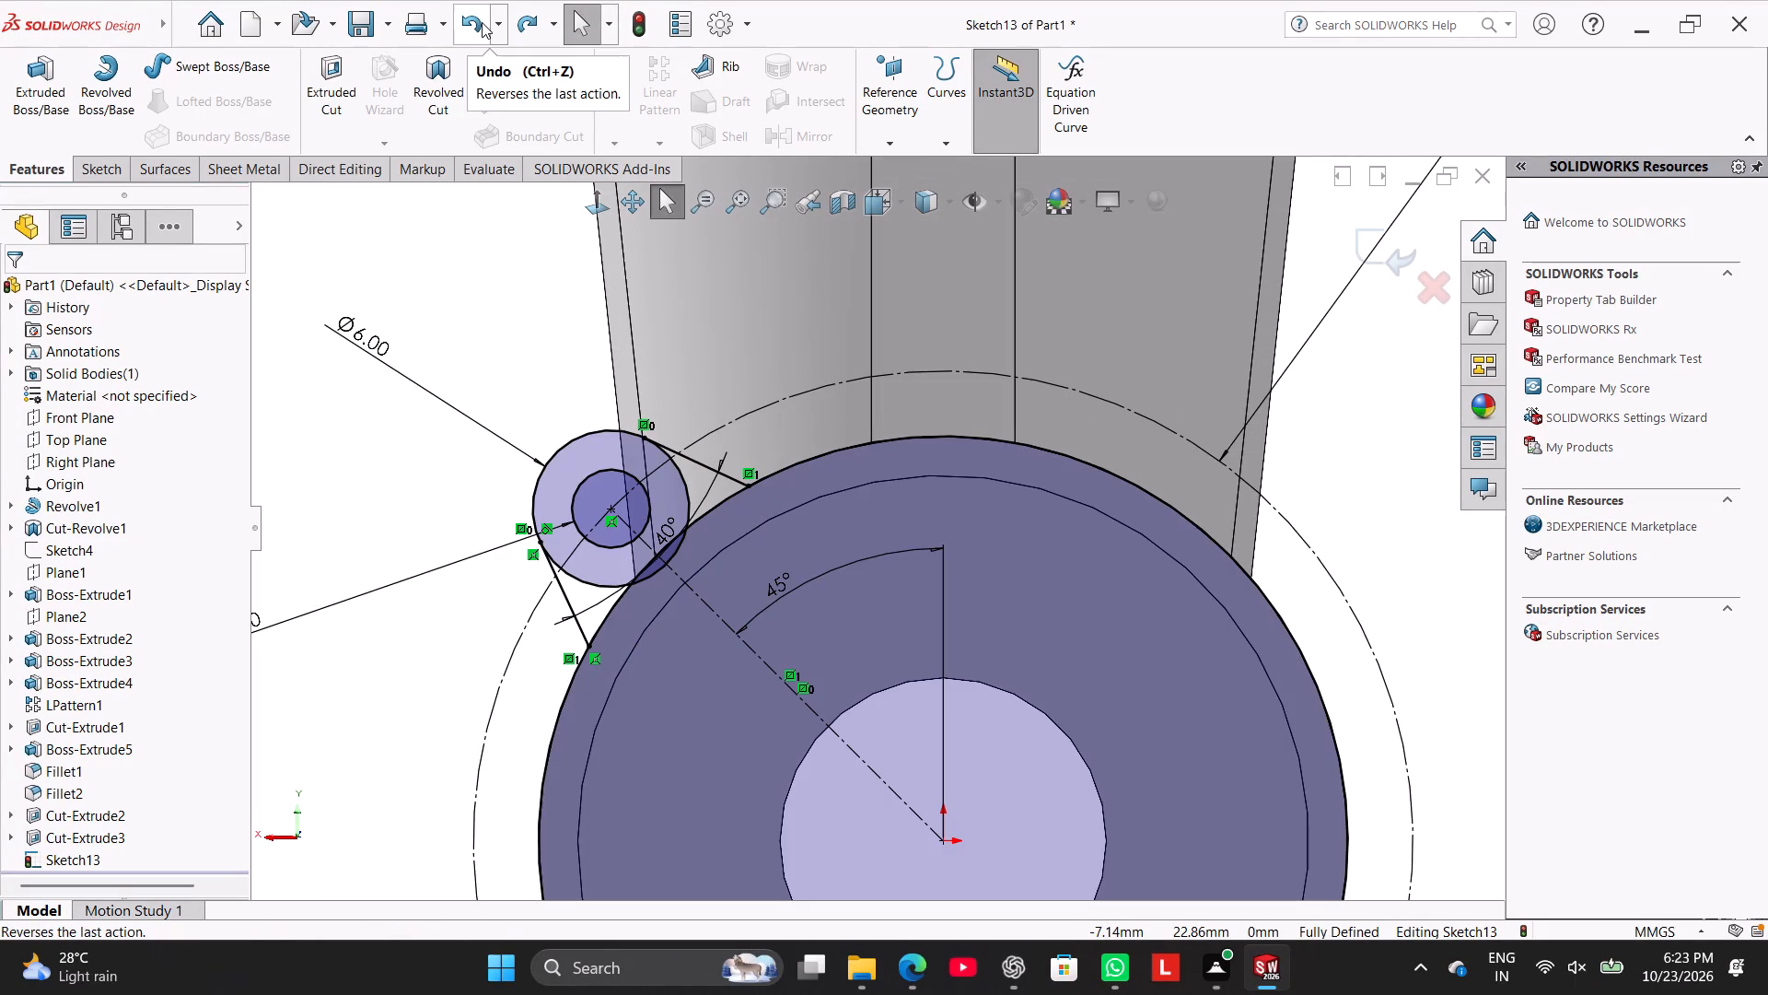
click(533, 29)
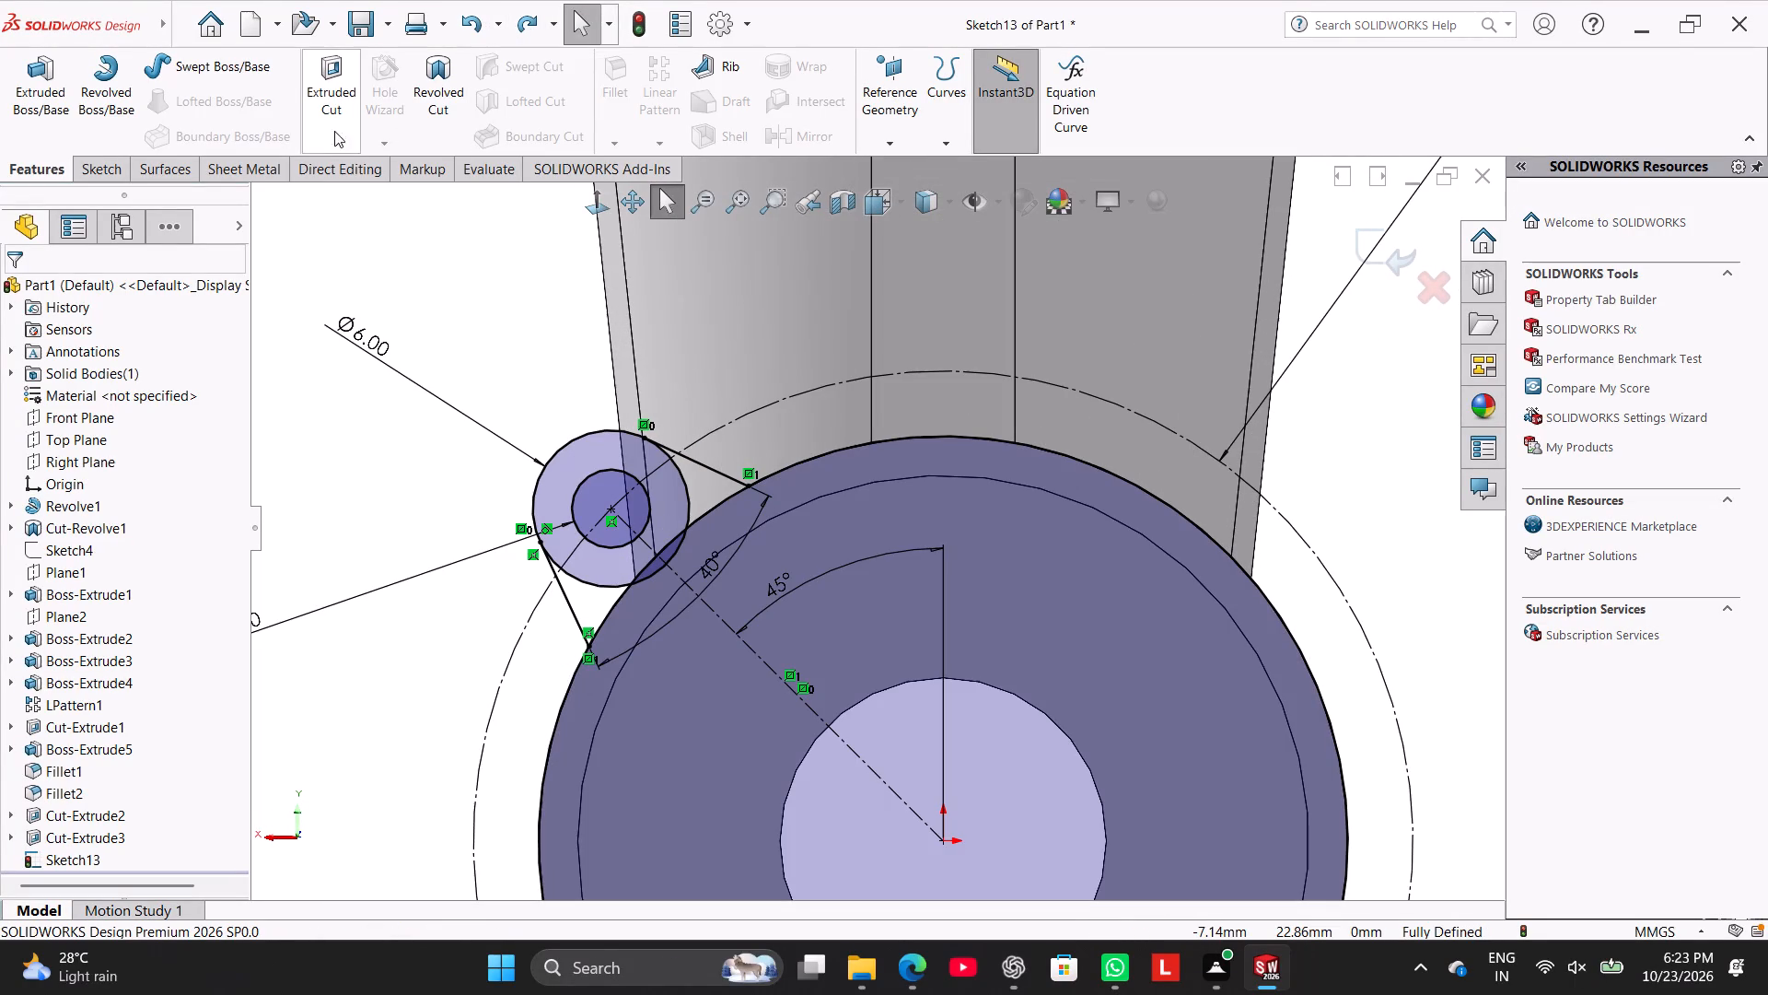
Trim the body circle down to the arc between the slanted lug lines and remove the inner part of the 6 mm circle.
click(112, 170)
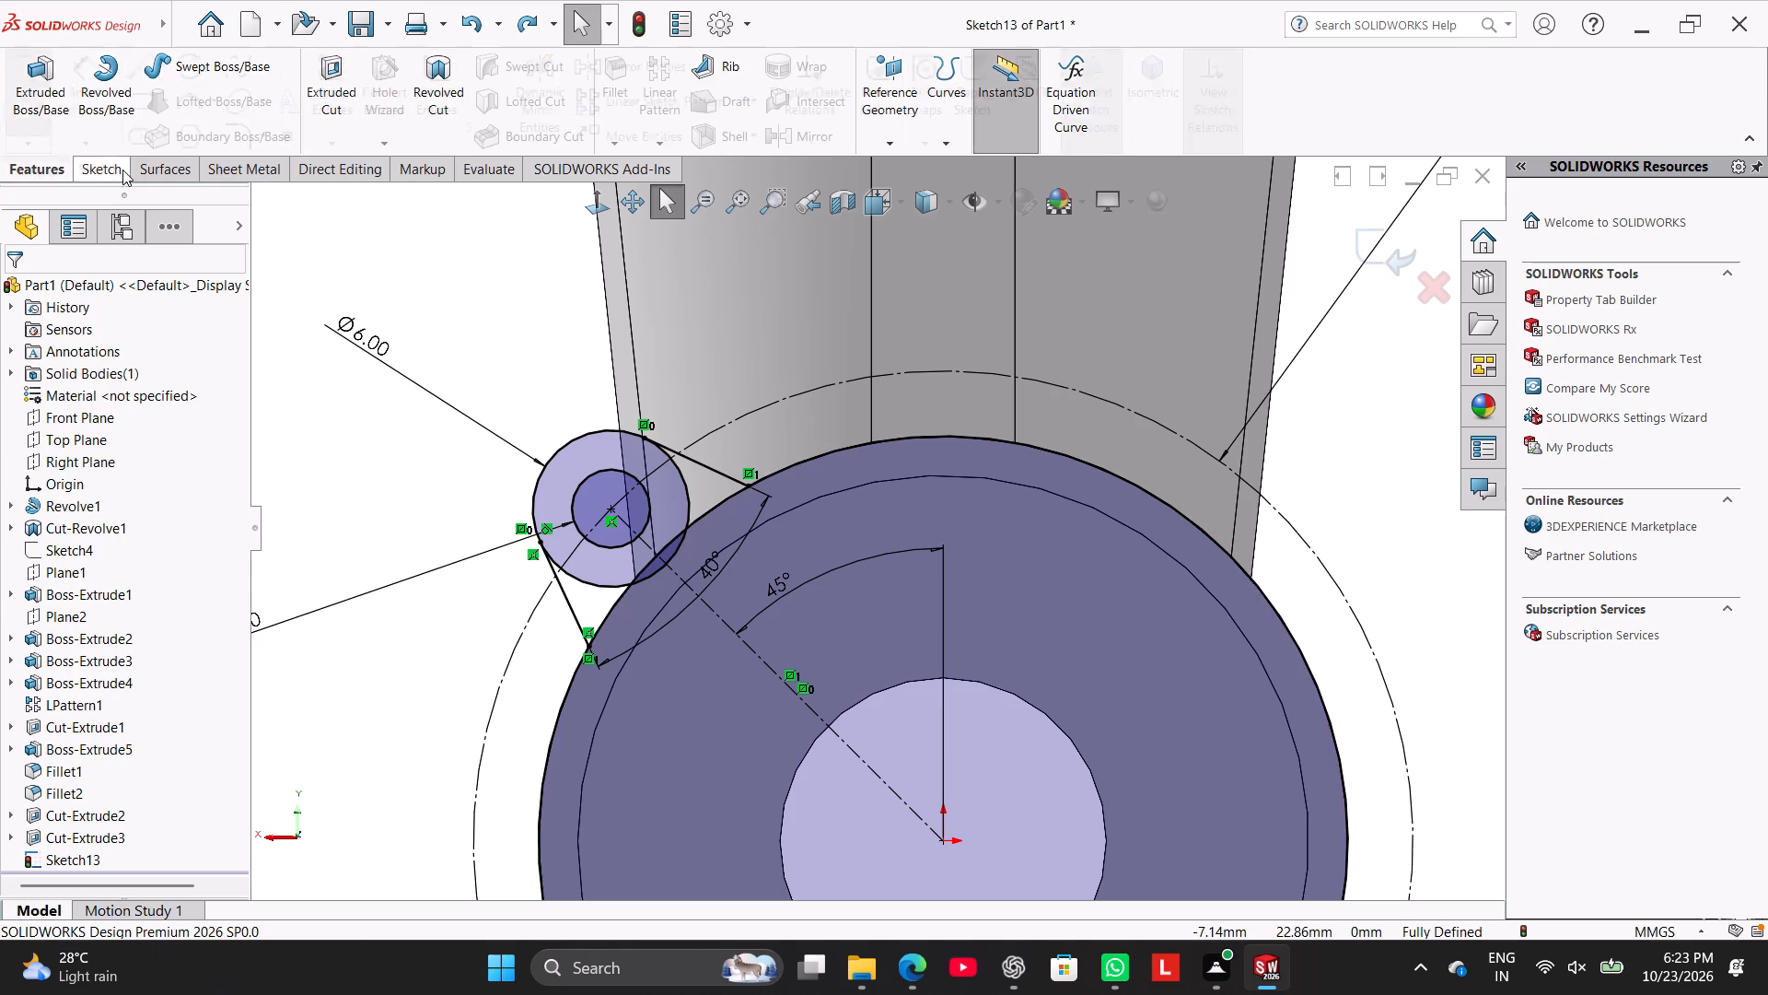
click(337, 76)
drag(822, 431, 831, 473)
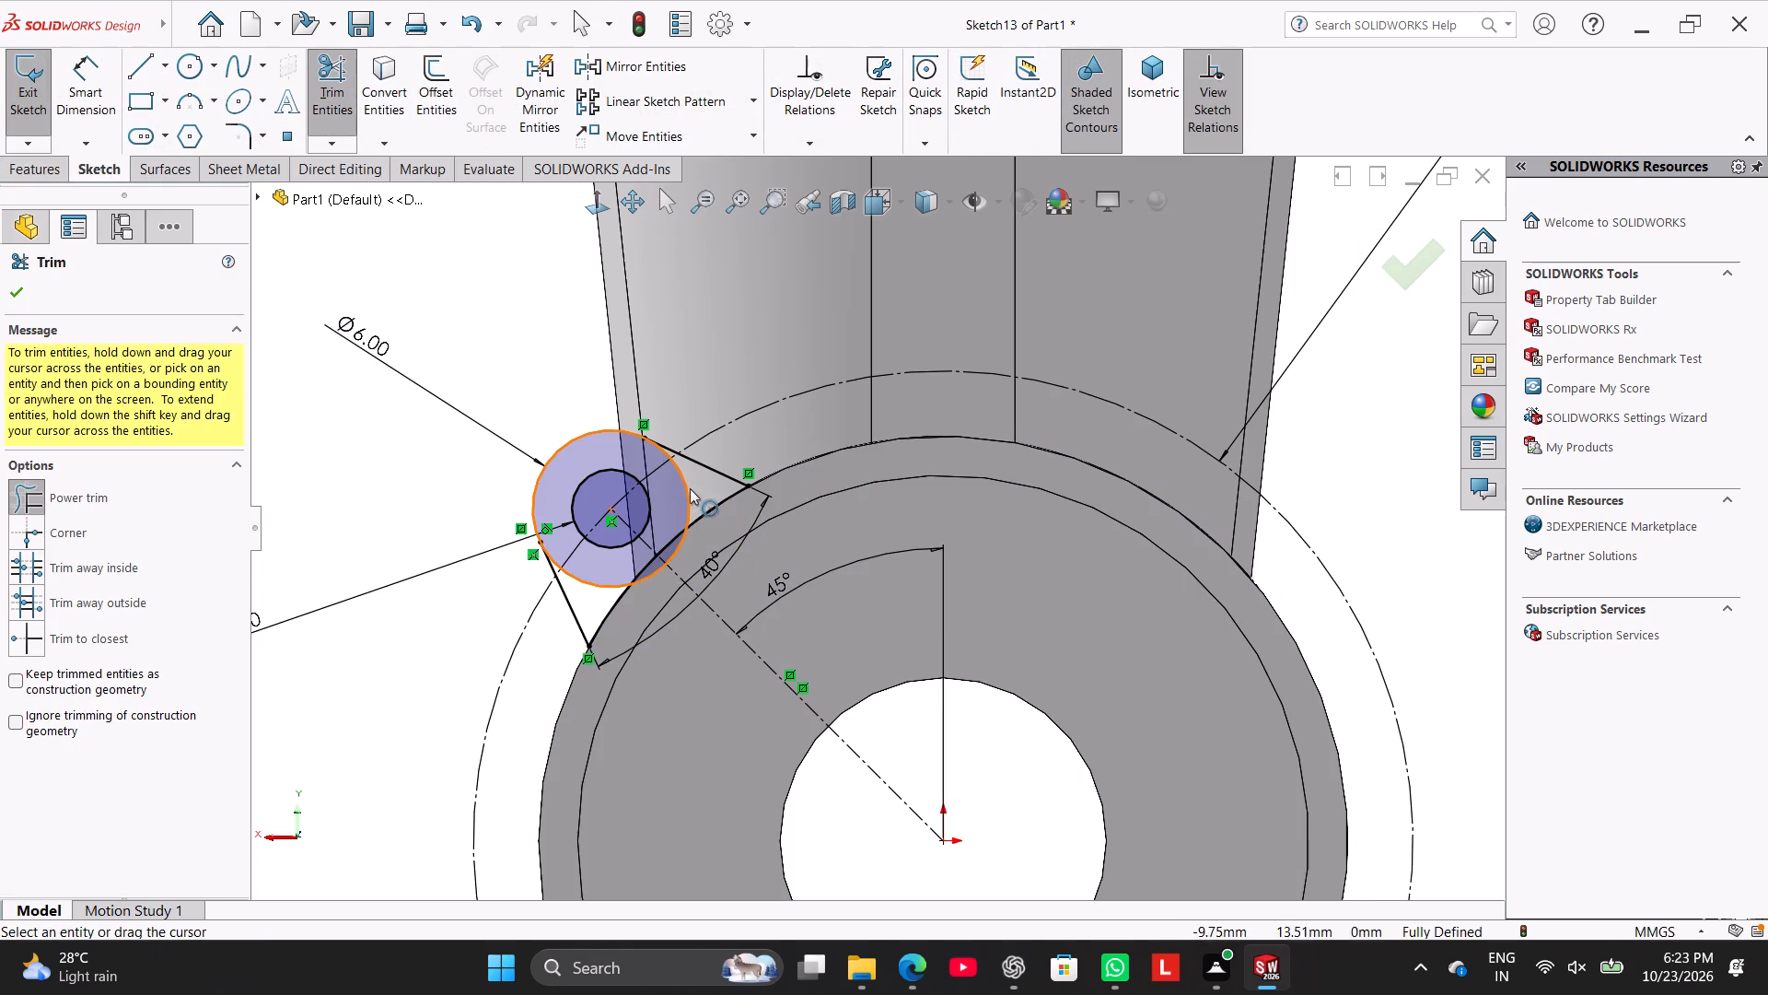
drag(711, 486, 678, 486)
drag(597, 590, 603, 568)
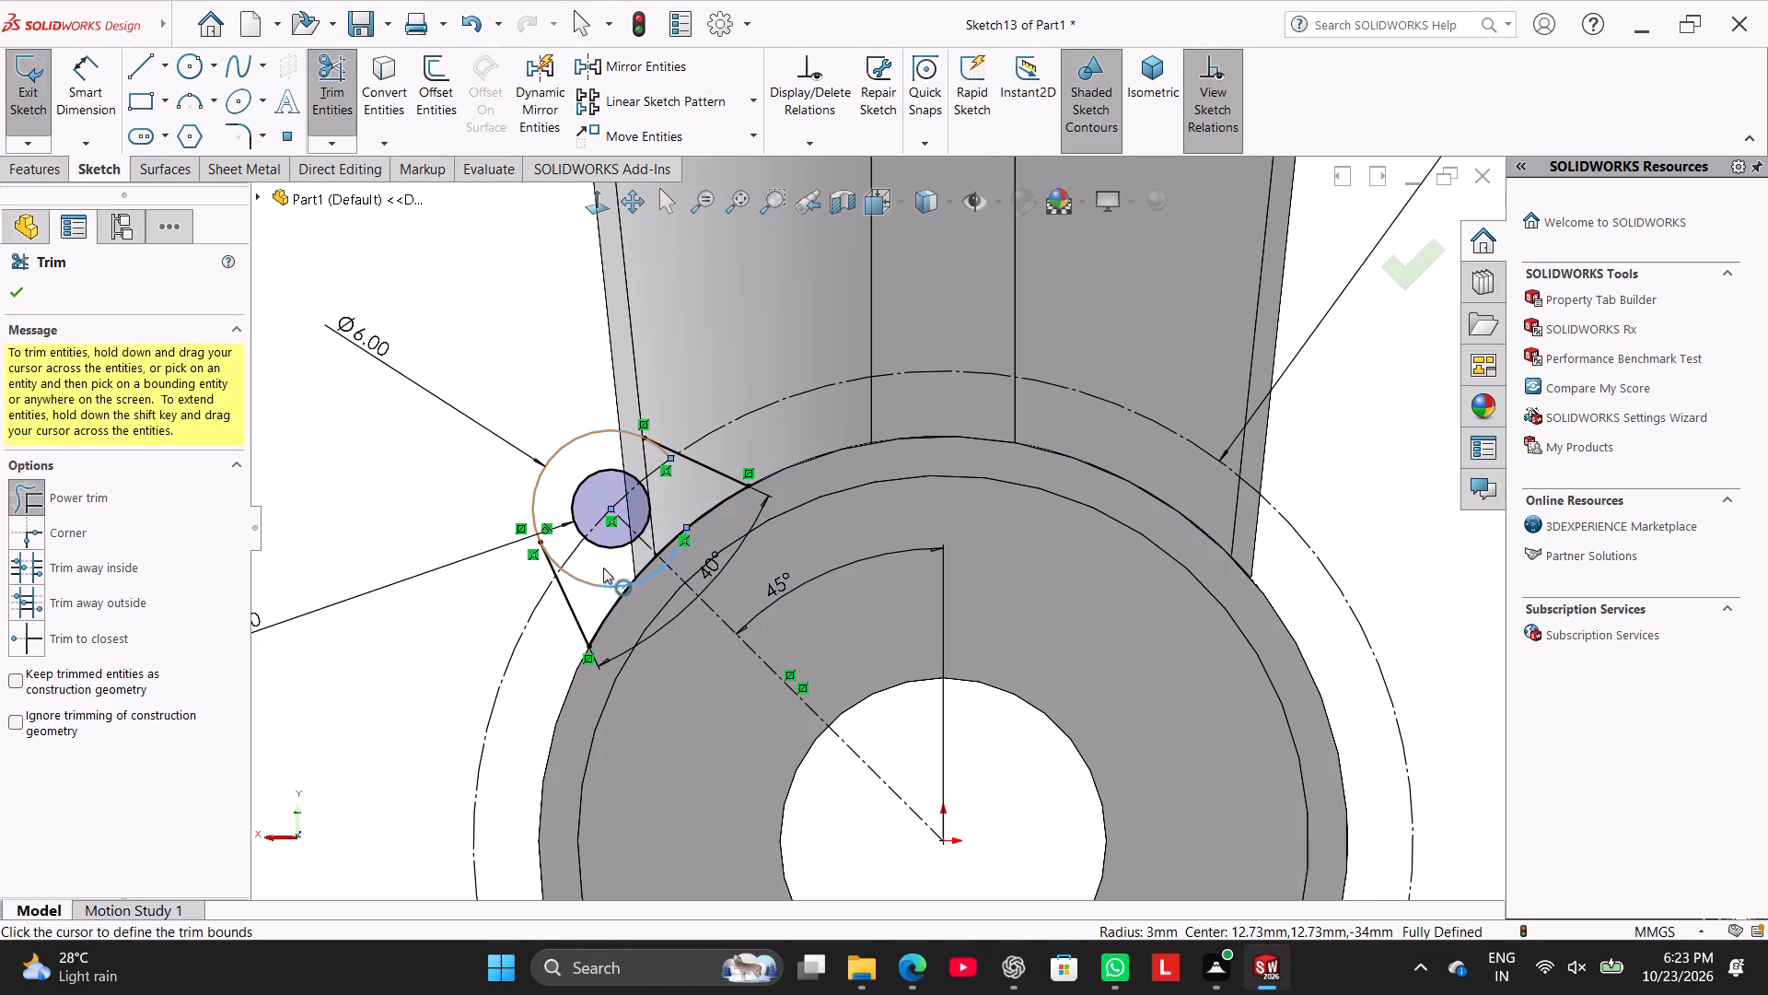
drag(603, 568, 604, 559)
scroll(673, 524, down, 4)
scroll(762, 419, down, 7)
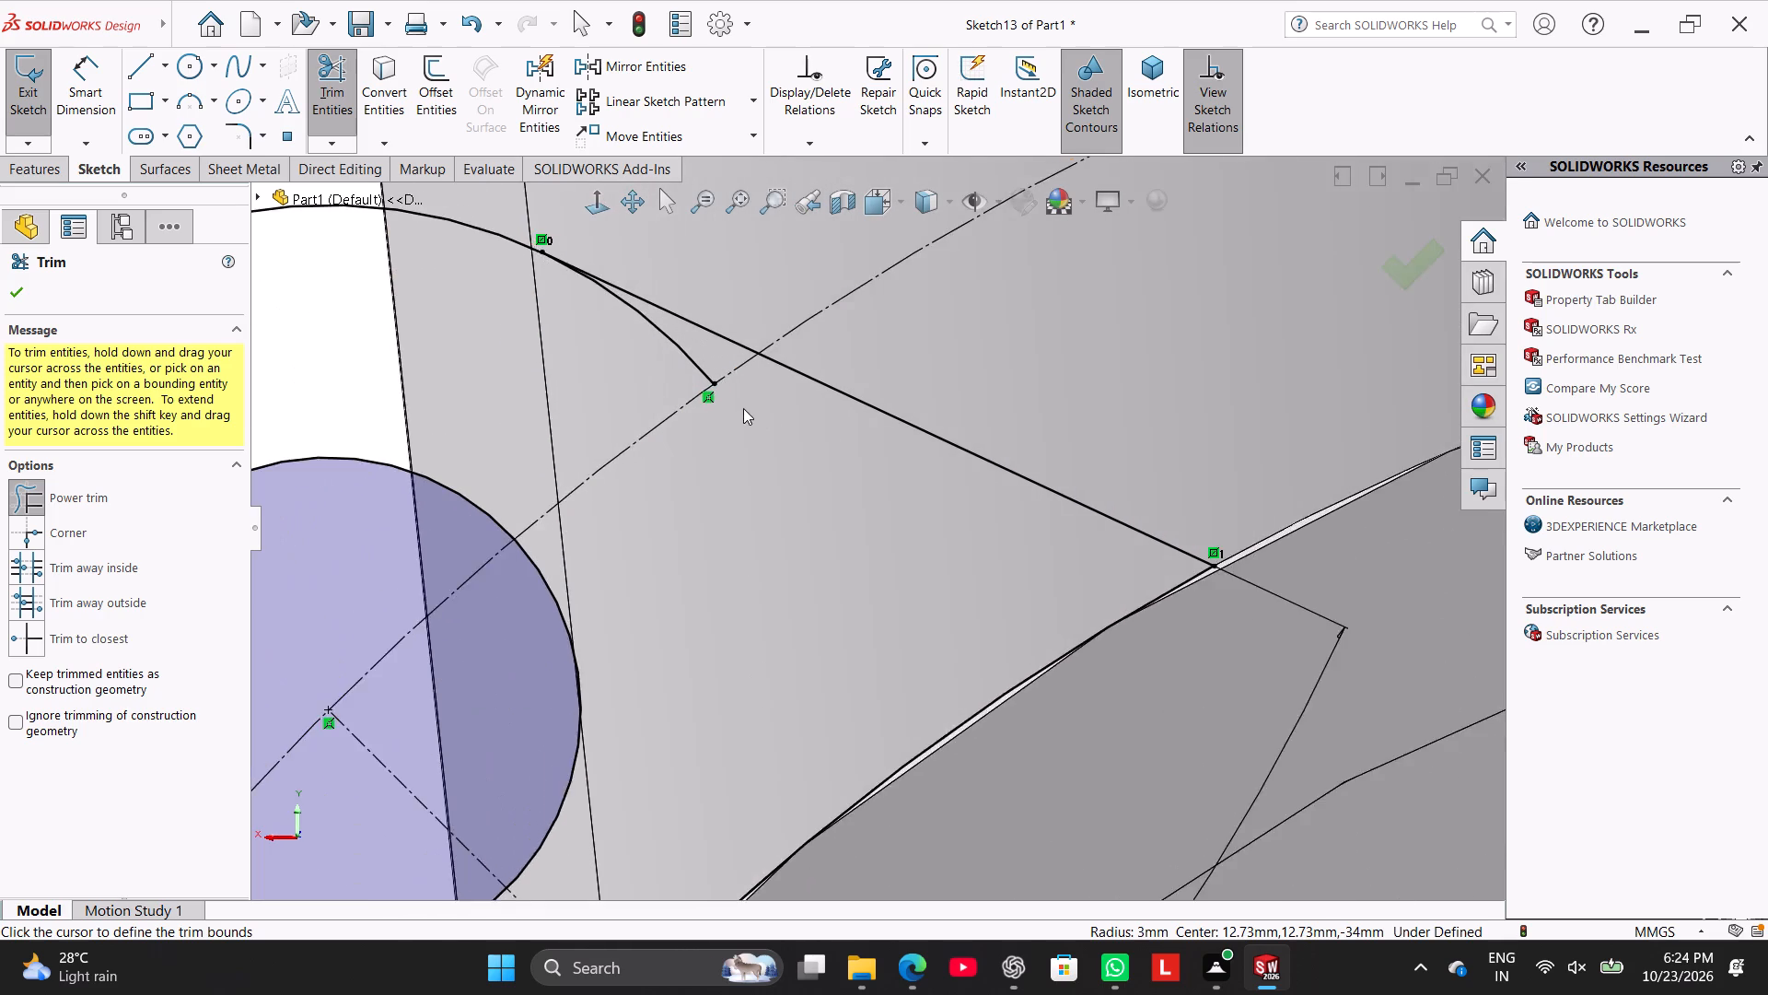
drag(709, 357, 626, 364)
scroll(646, 486, up, 8)
scroll(606, 695, down, 5)
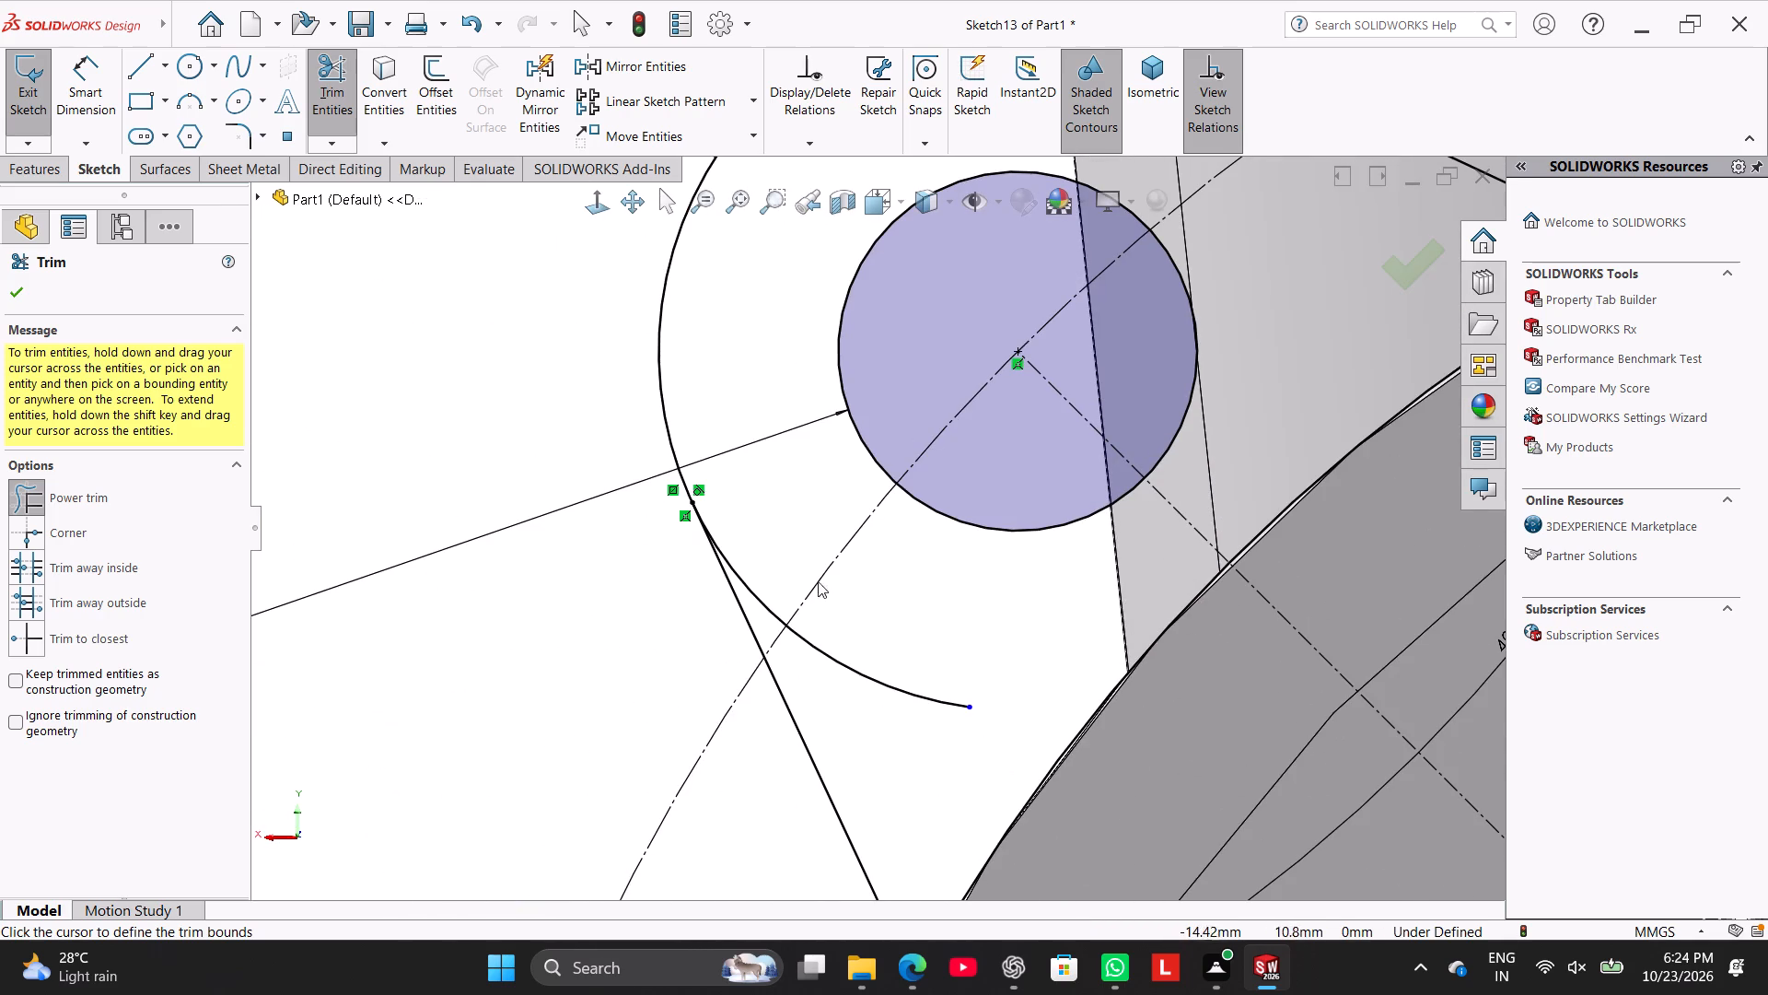
drag(773, 540, 769, 616)
drag(893, 639, 869, 717)
scroll(1008, 644, up, 2)
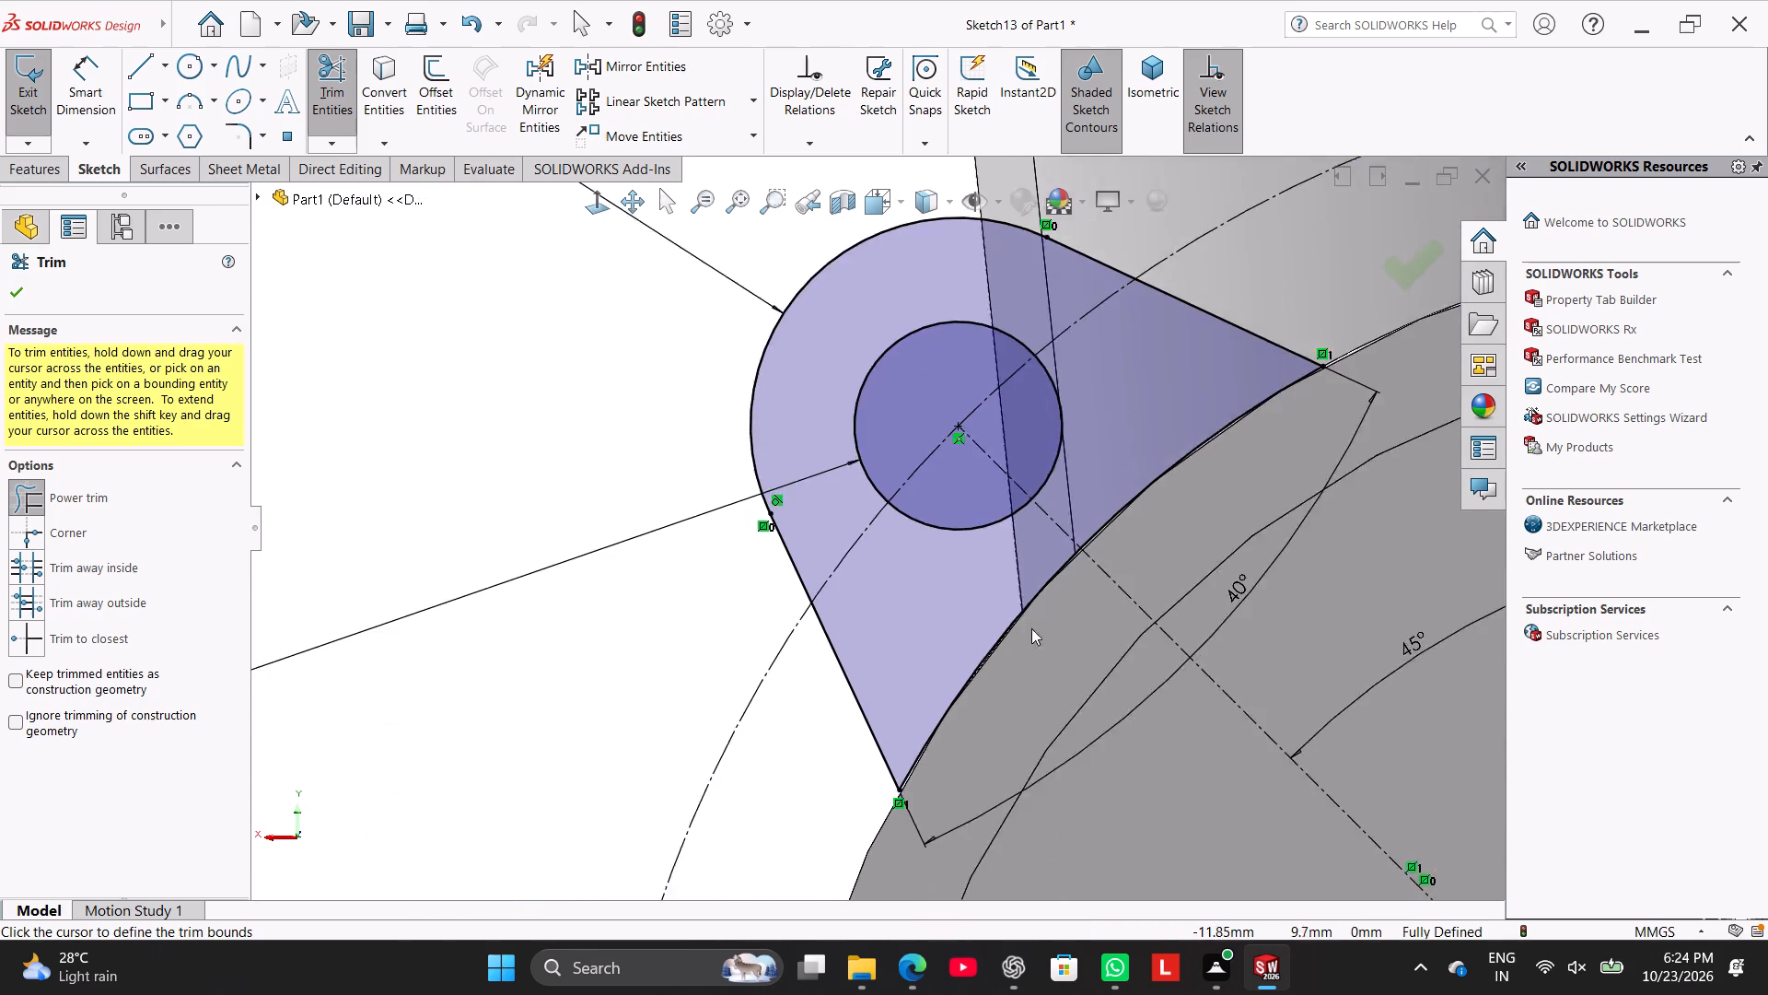
scroll(1031, 628, up, 6)
click(14, 289)
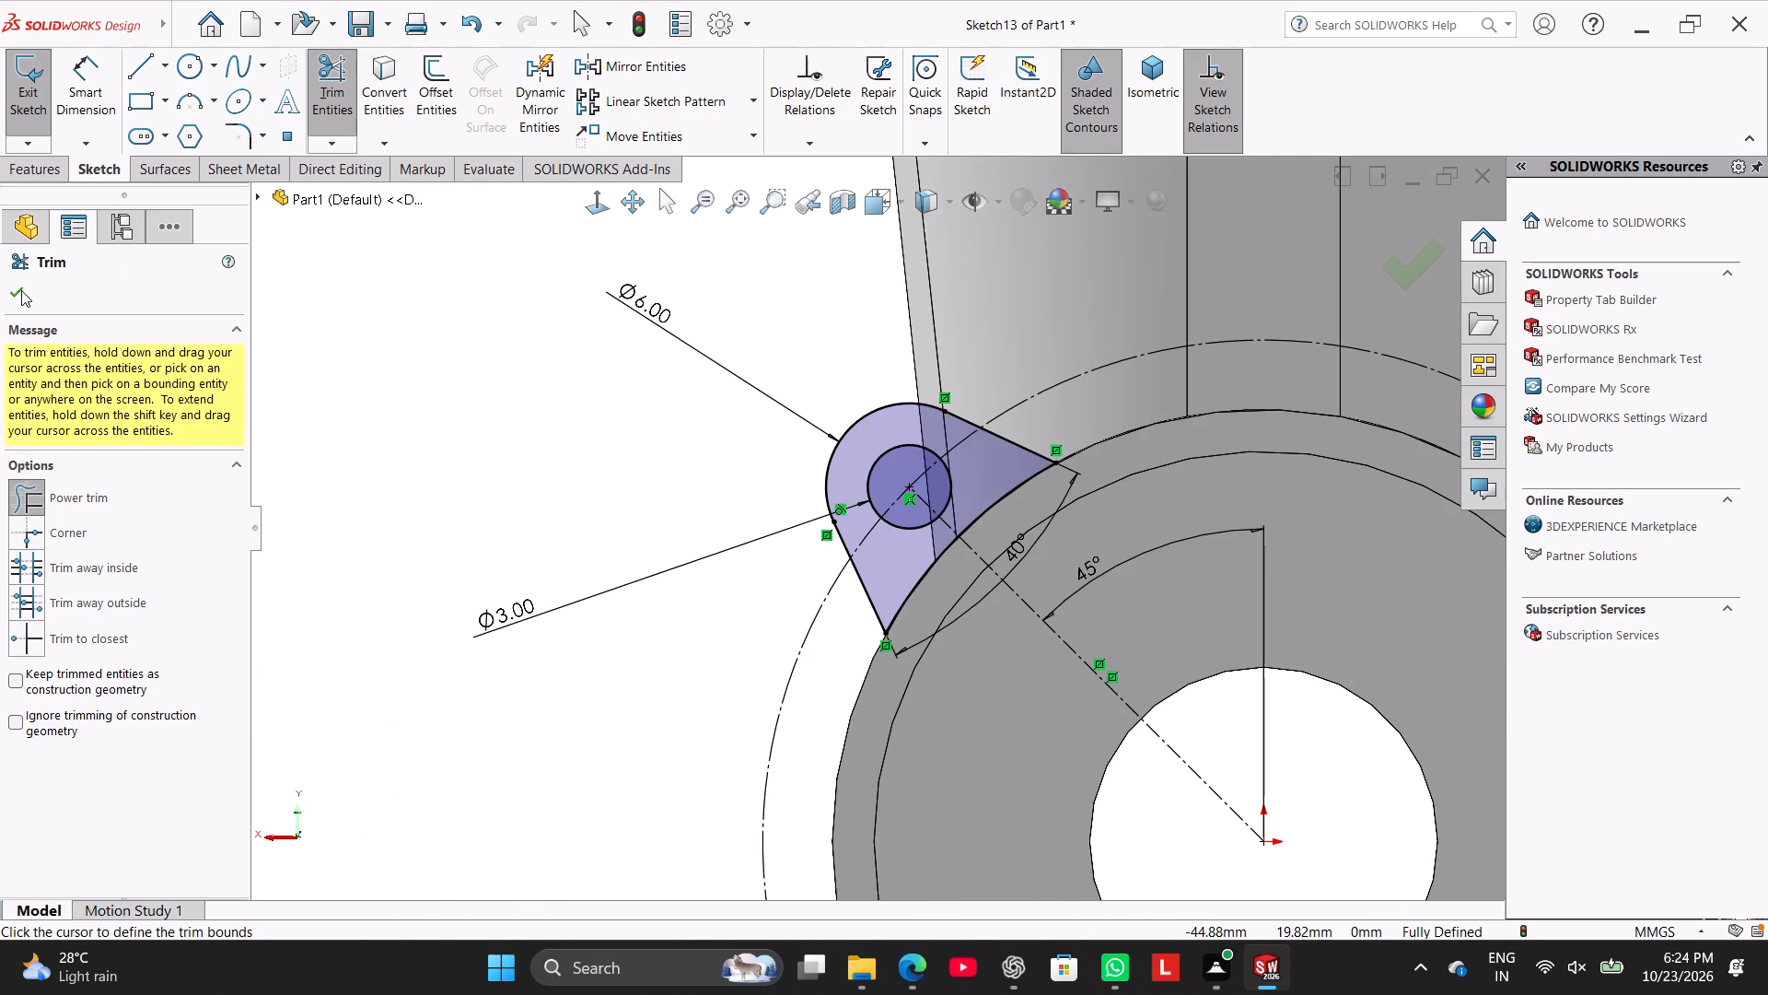
click(15, 285)
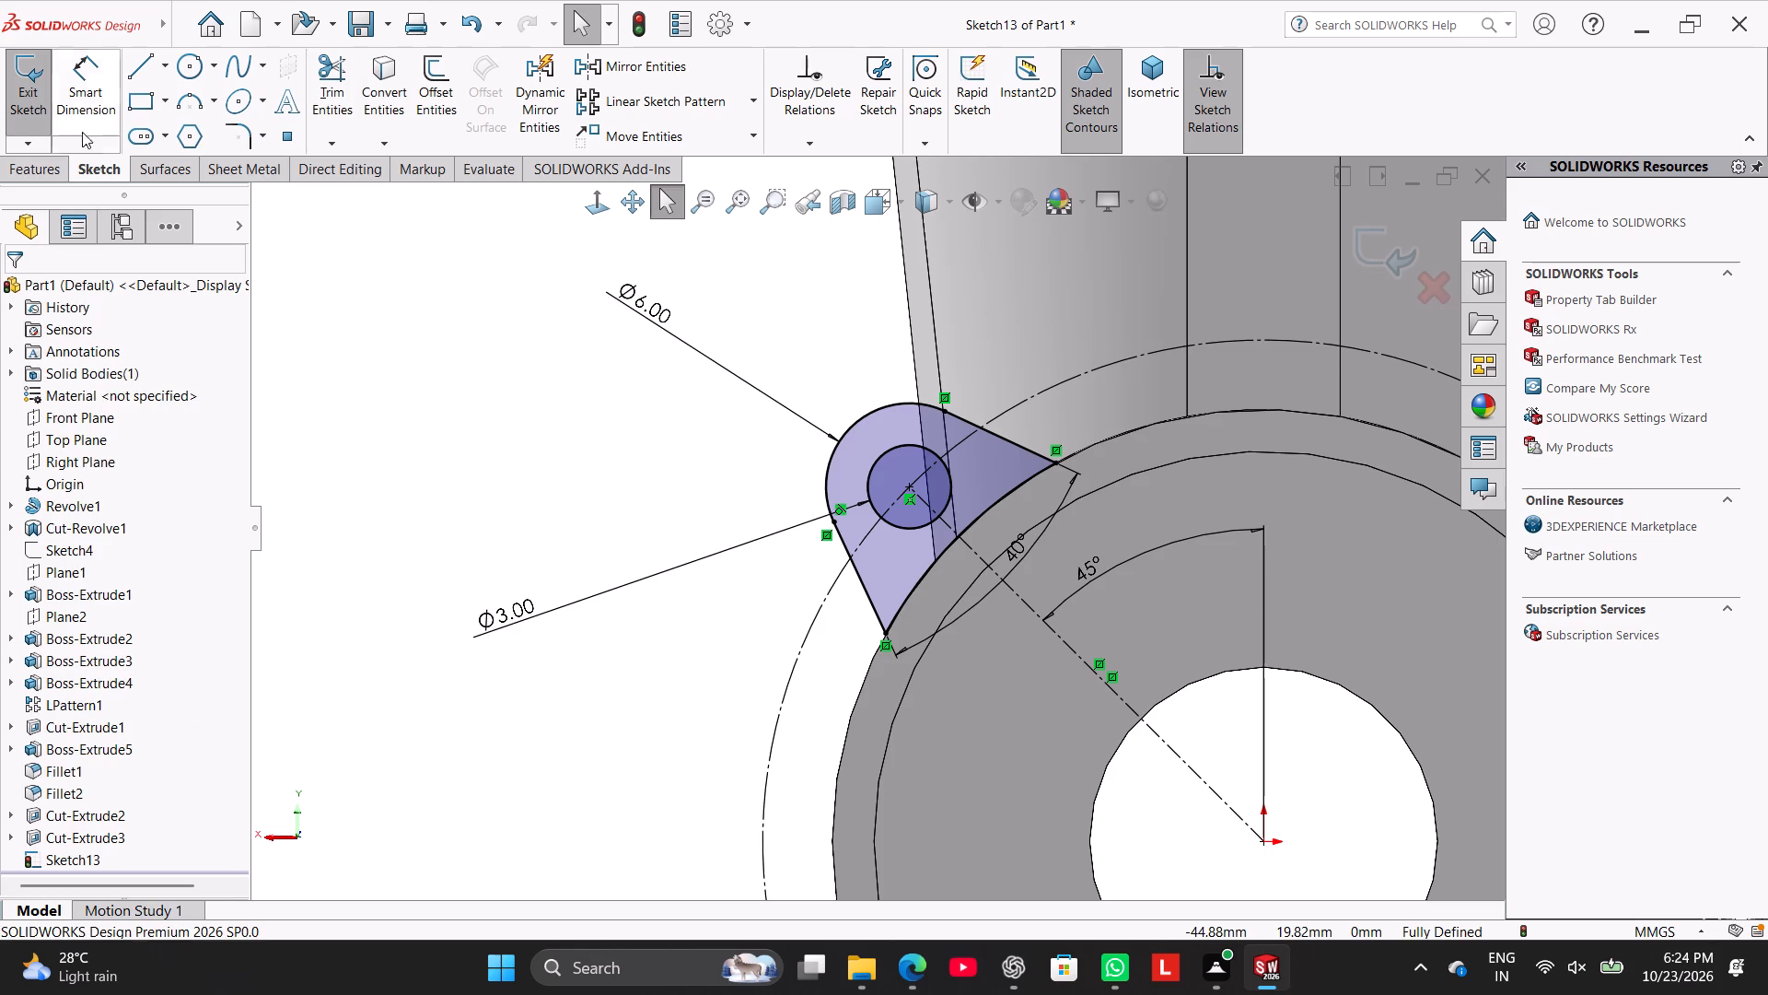
Extrude the lug profile with its 3 mm hole as a mid-plane boss 3 mm thick, merged with the body.
click(43, 162)
click(44, 99)
middle_drag(550, 456, 617, 538)
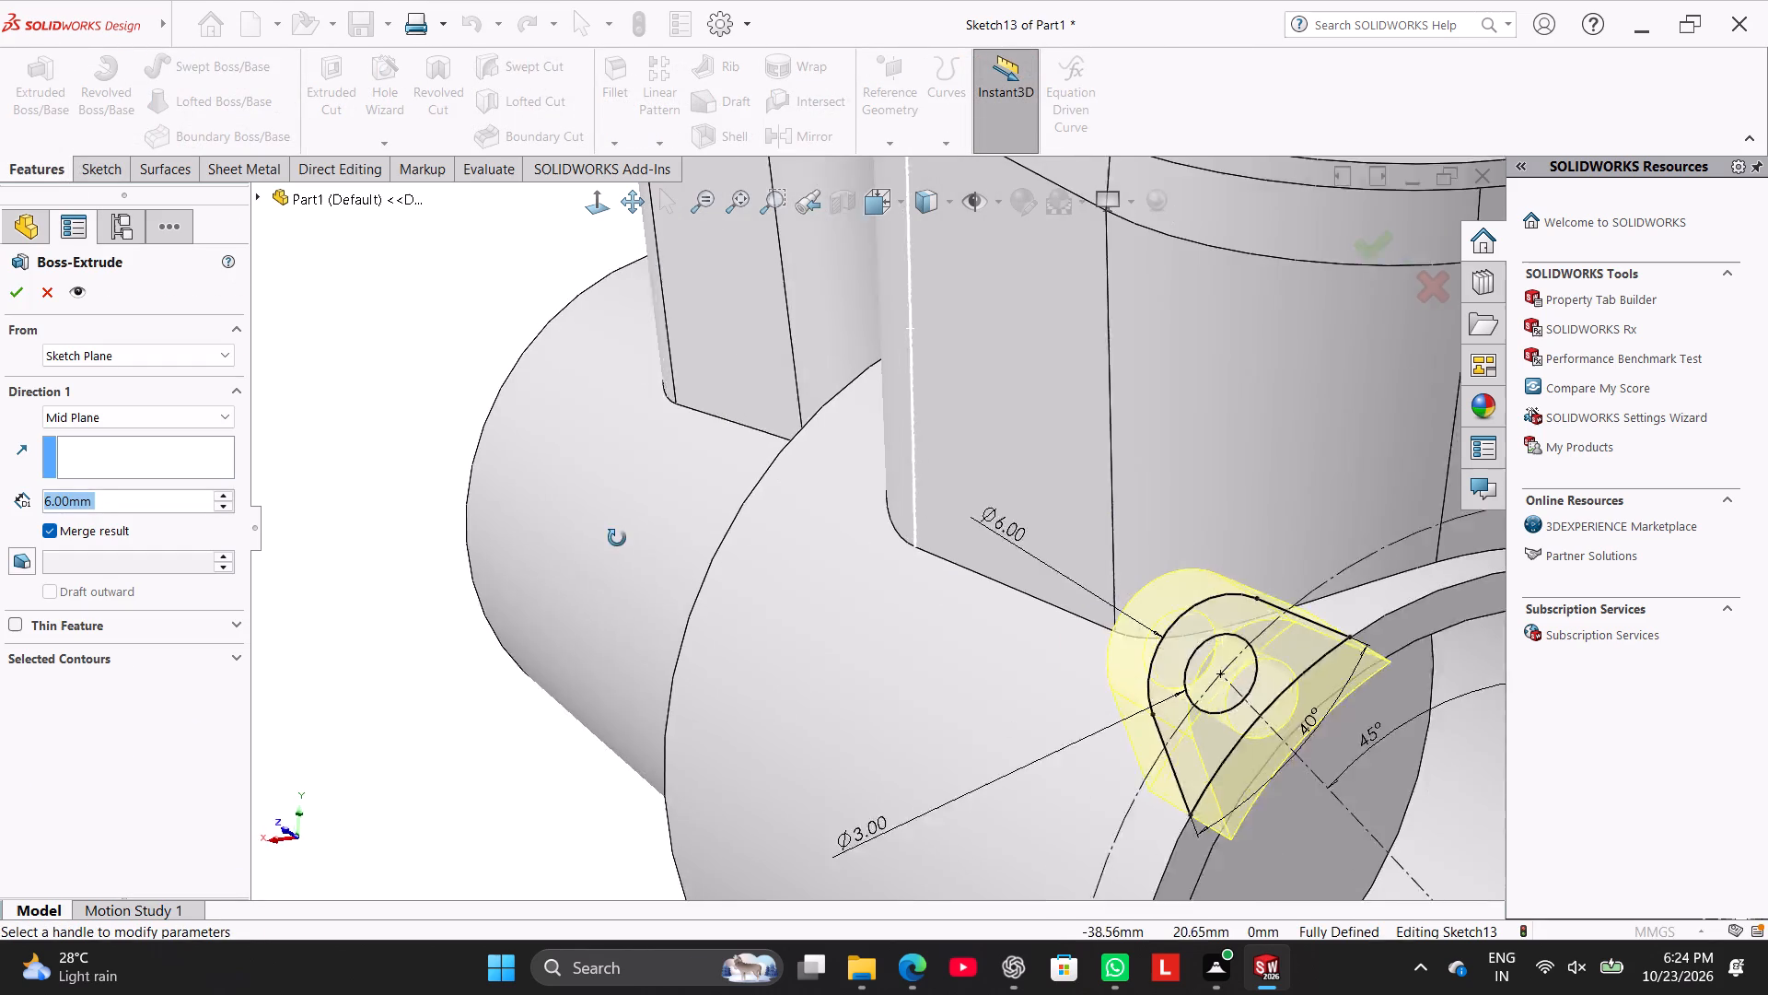
middle_drag(617, 538, 621, 547)
double_click(152, 502)
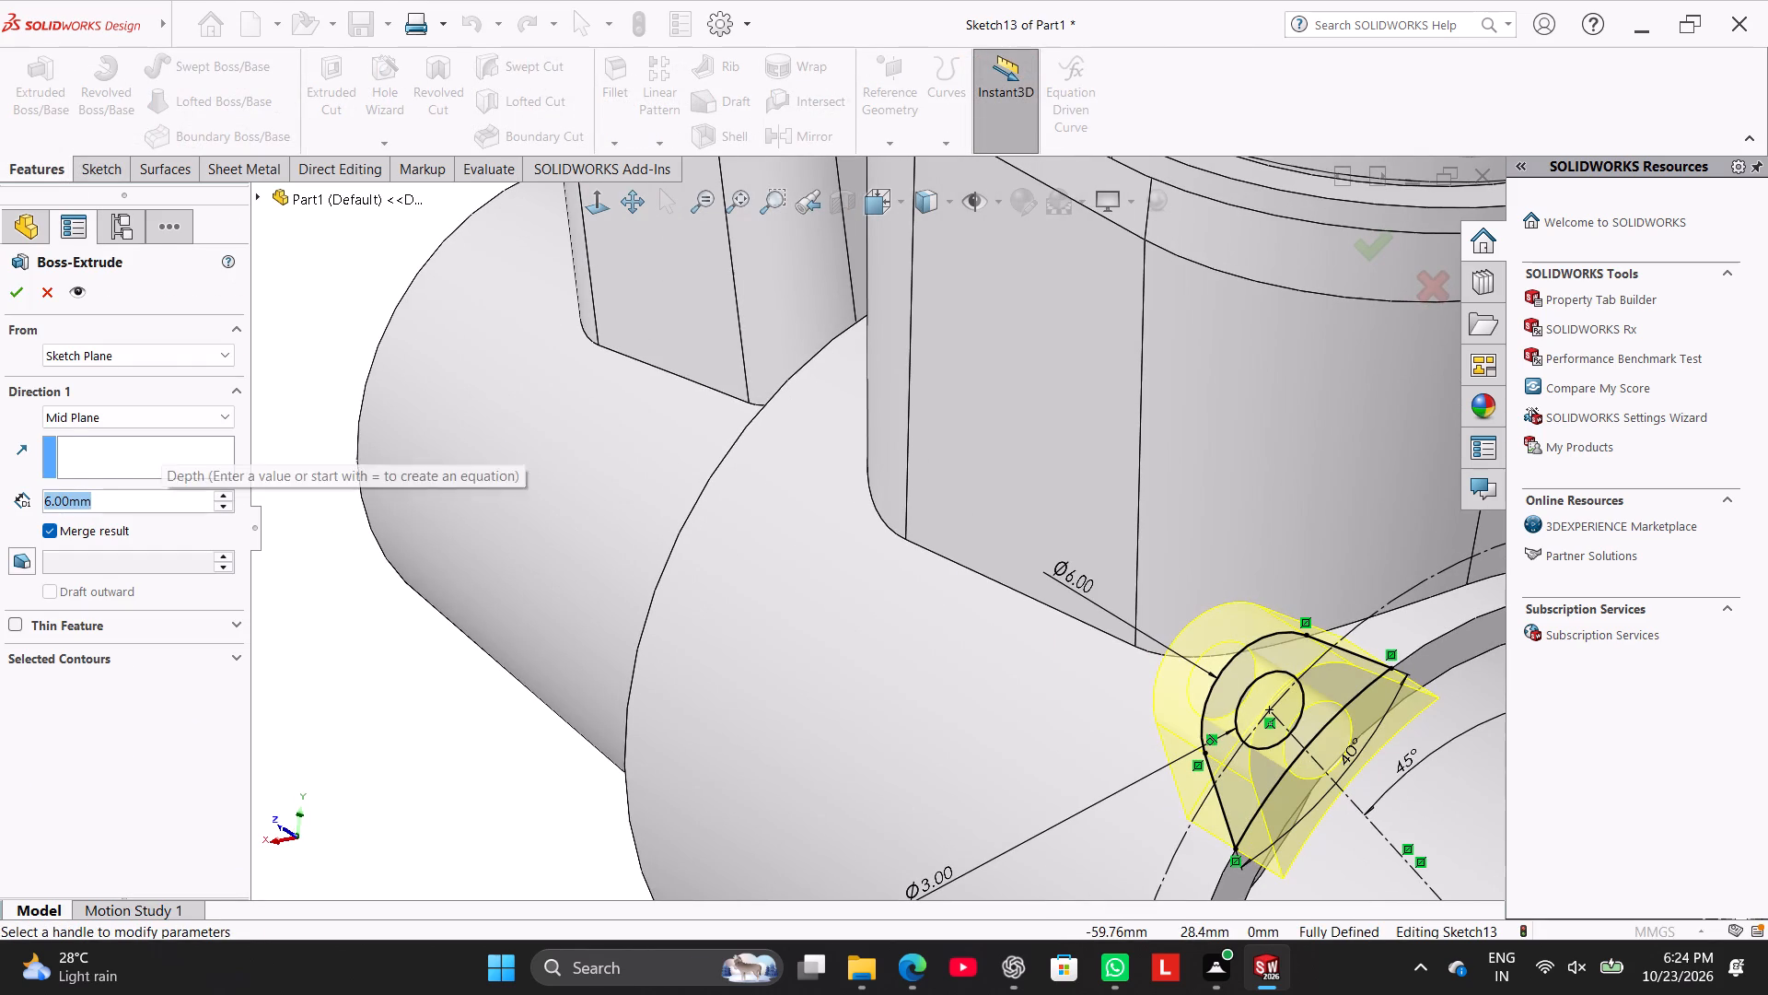
key(3)
key(Return)
scroll(1395, 298, up, 2)
scroll(1280, 460, up, 1)
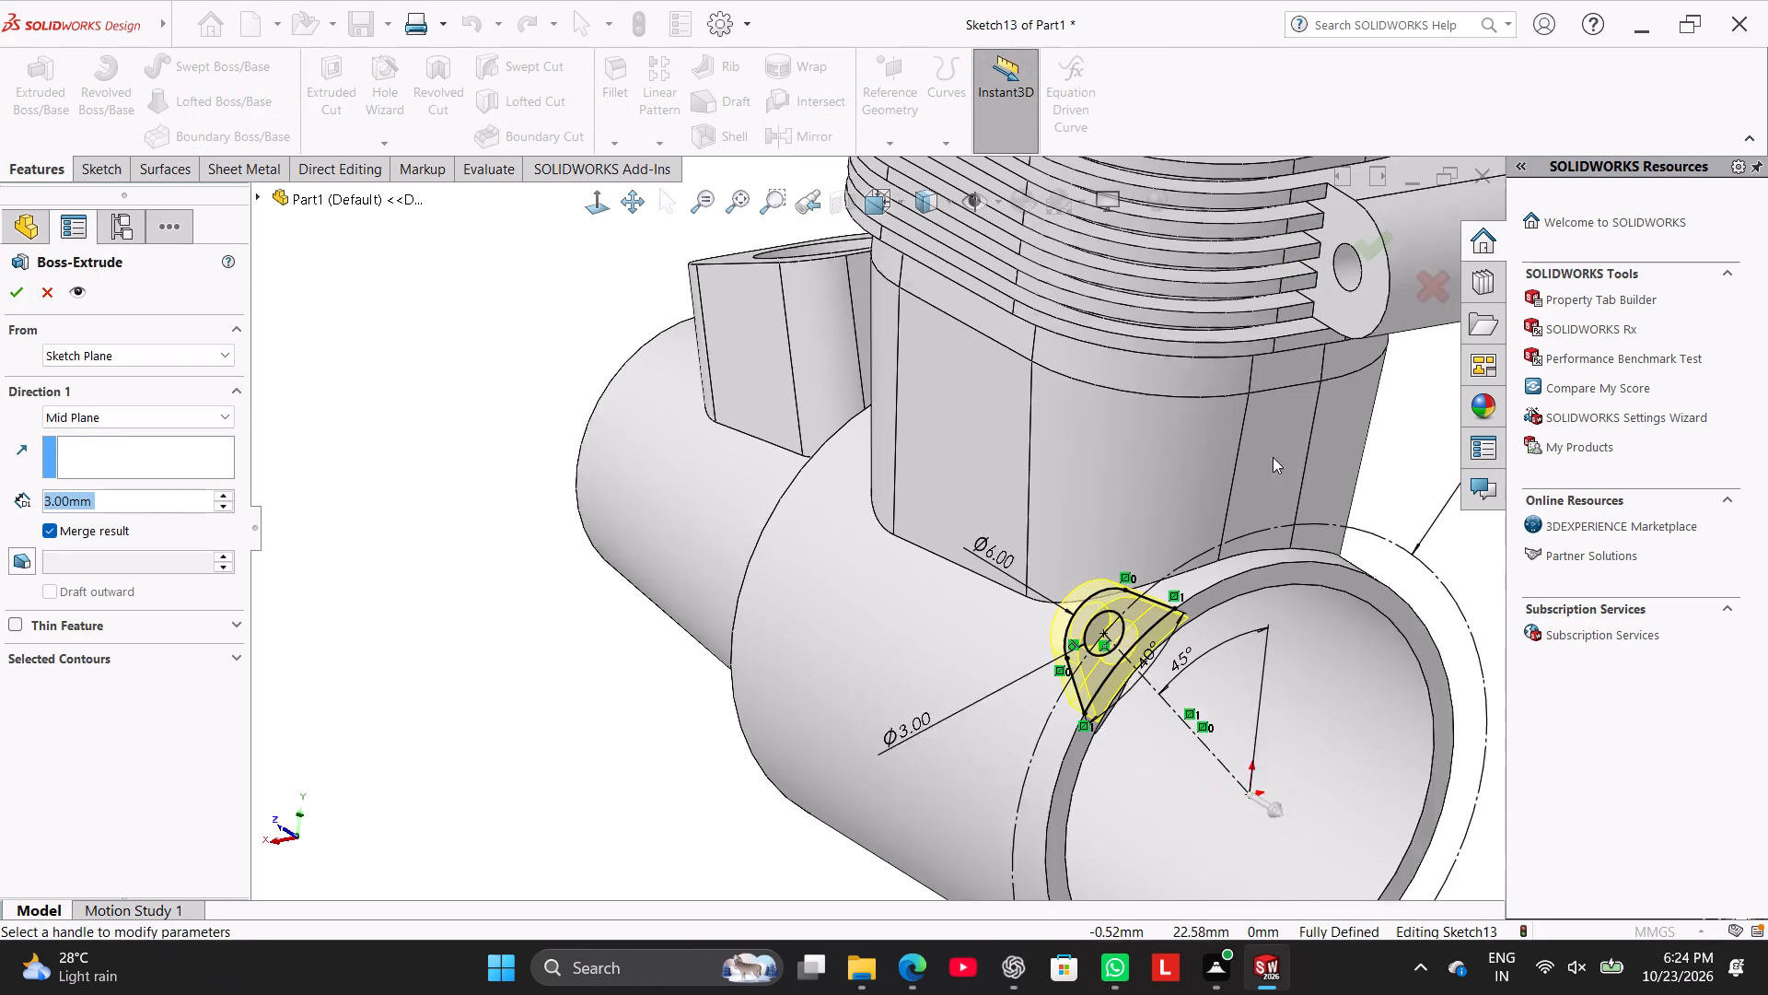
scroll(1273, 457, up, 1)
click(17, 286)
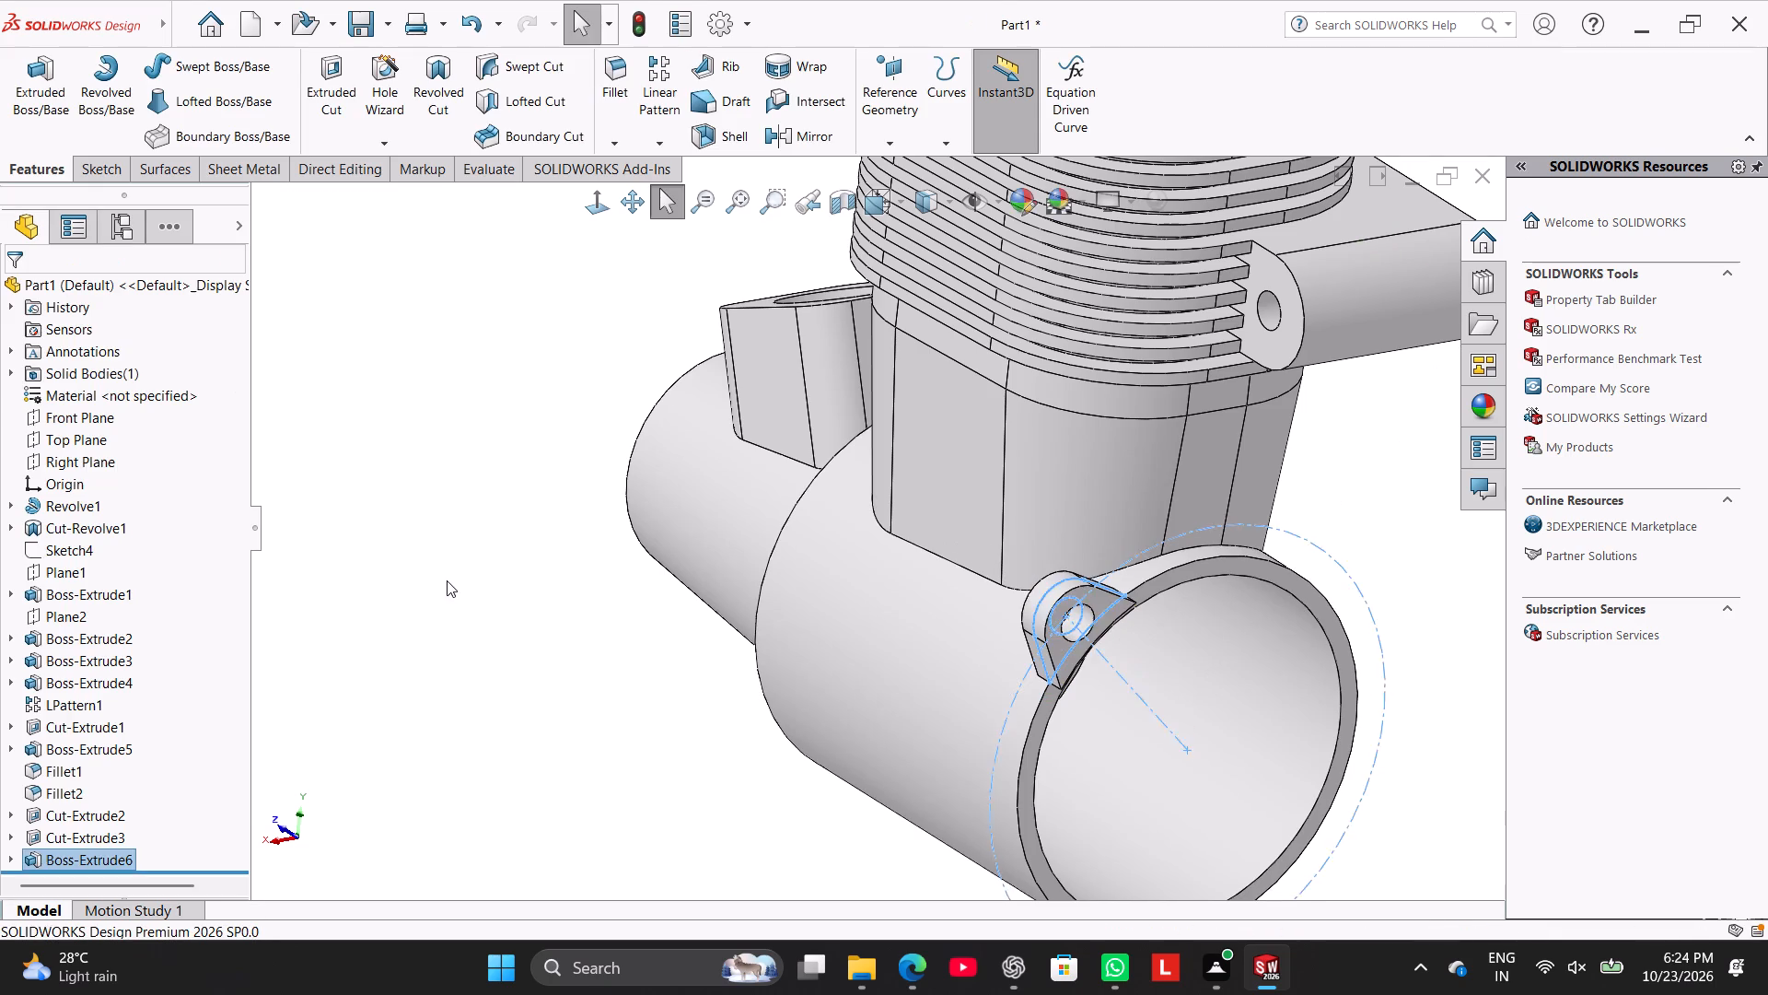
click(447, 580)
Edit the lug extrusion to use a Blind end condition with its direction reversed.
middle_drag(519, 625, 475, 557)
scroll(710, 516, down, 4)
scroll(844, 499, down, 2)
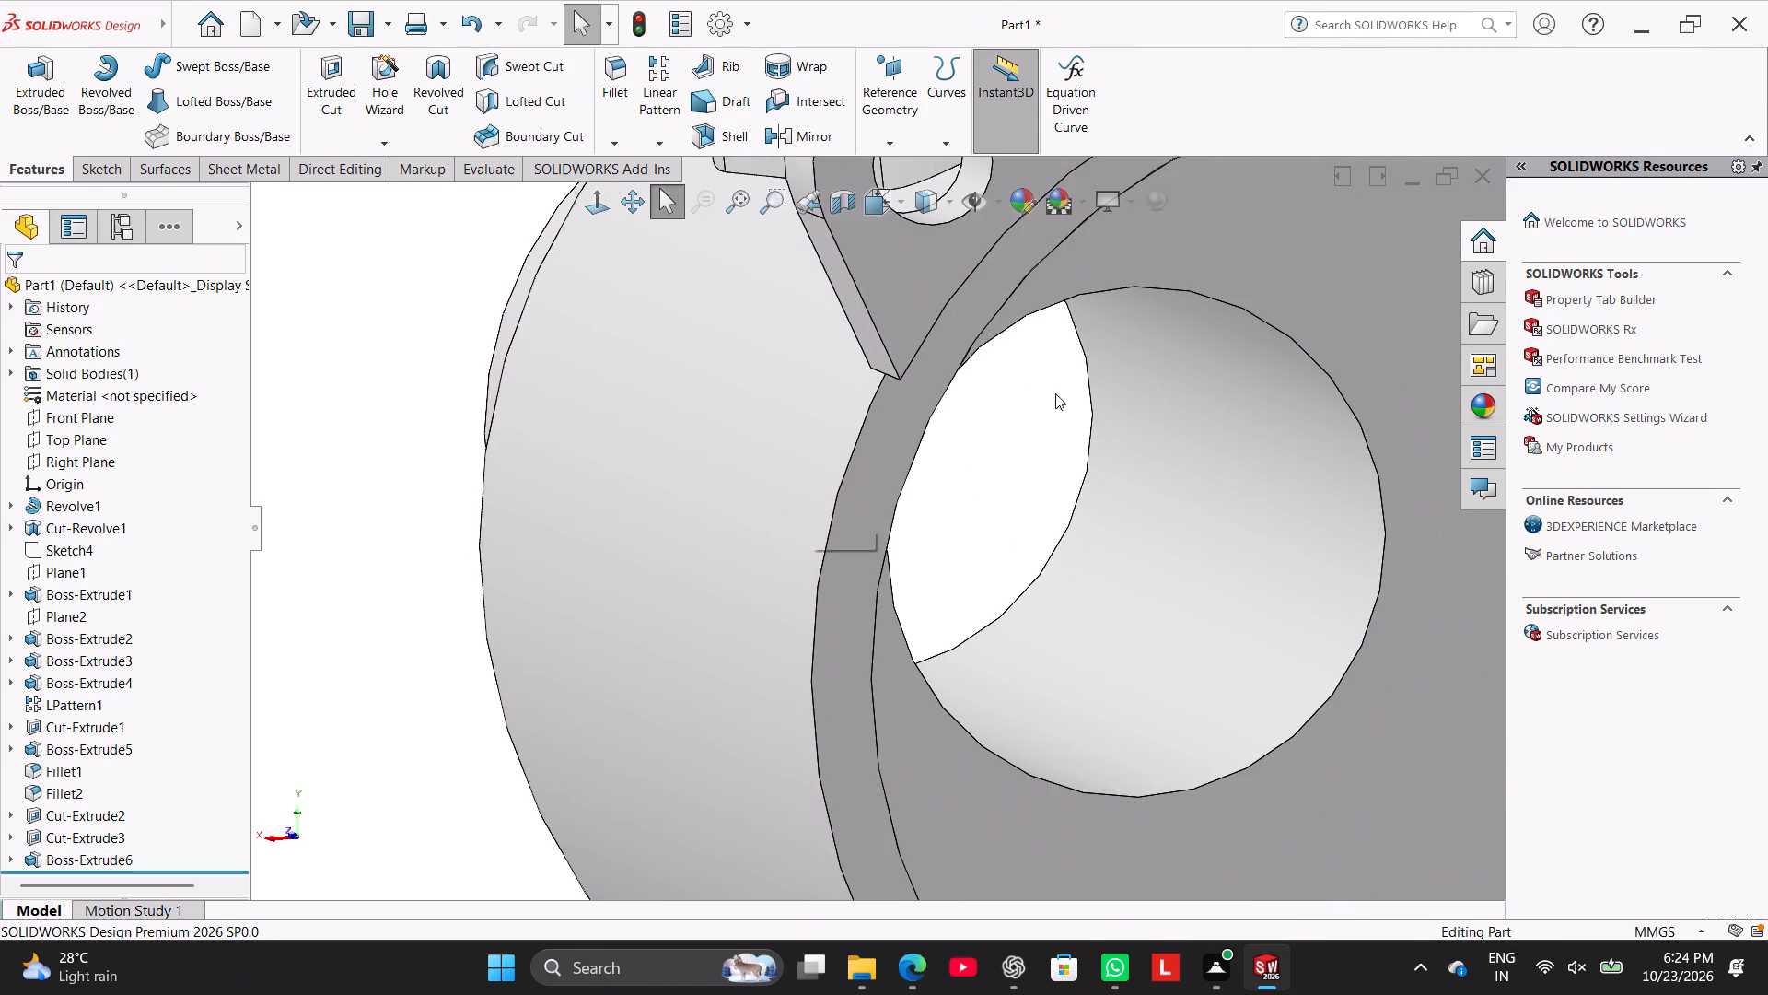
middle_drag(1053, 392, 1053, 404)
scroll(1108, 450, up, 1)
middle_drag(1105, 464, 1056, 422)
scroll(1011, 423, up, 4)
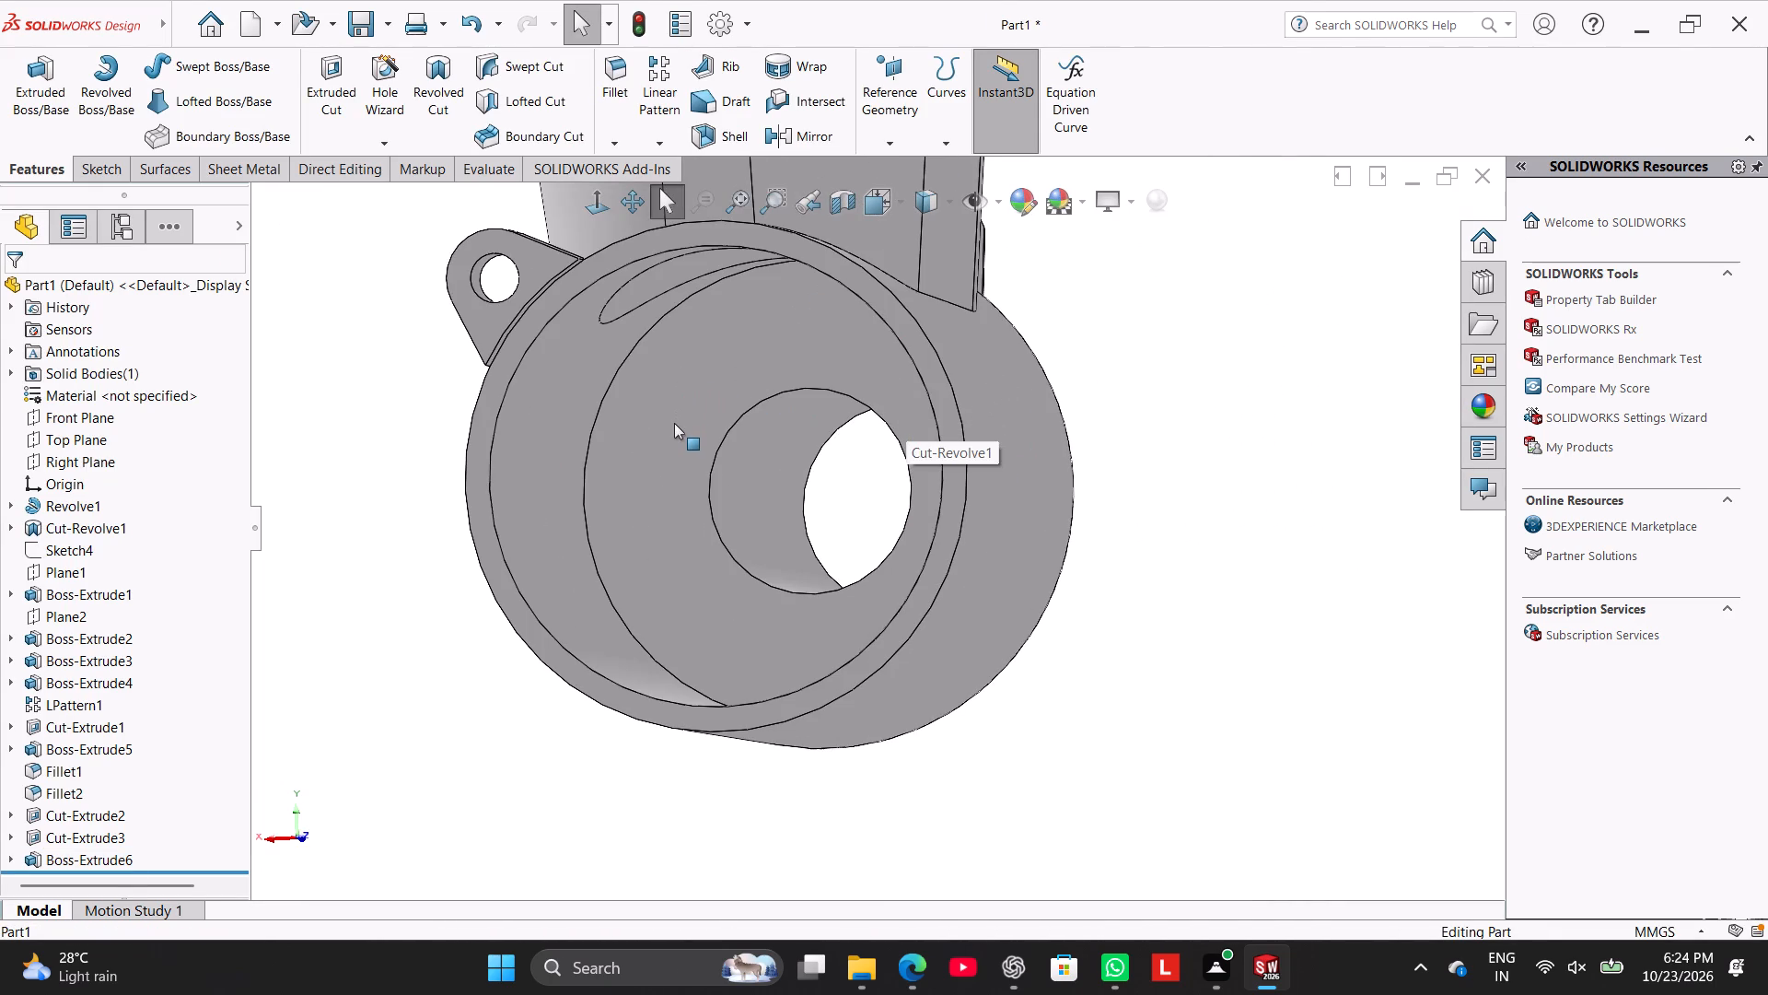
scroll(674, 423, up, 1)
middle_drag(703, 437, 760, 423)
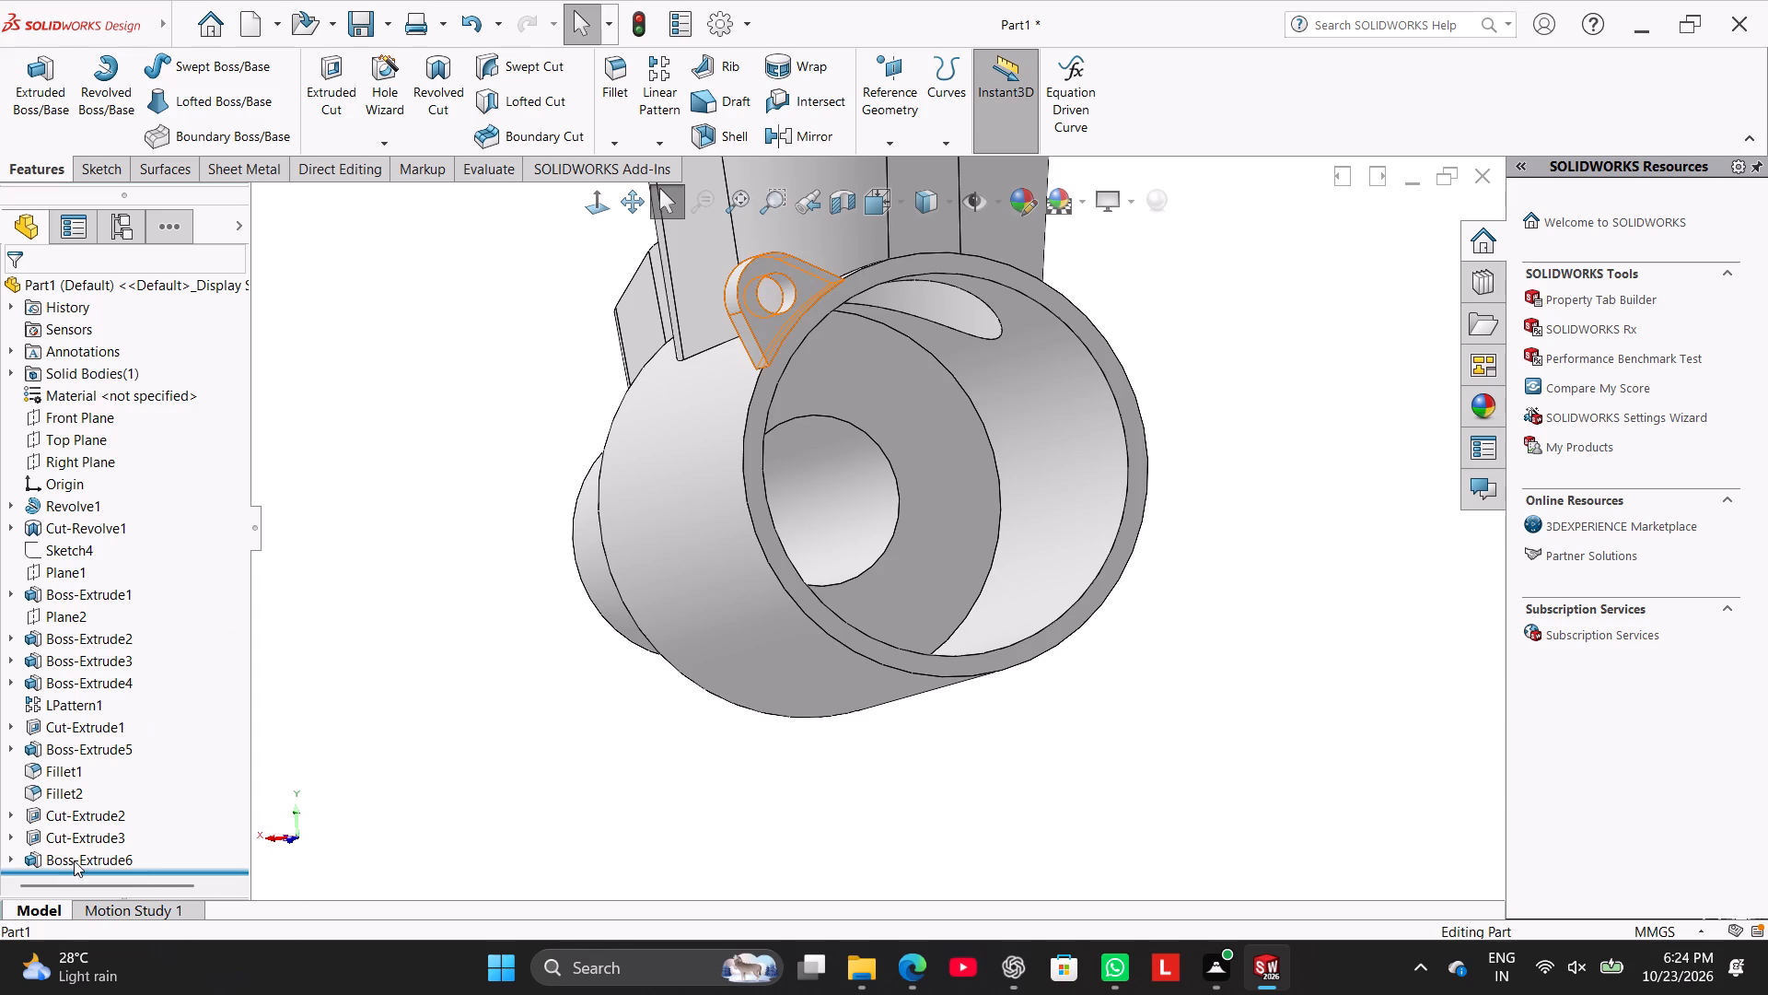
right_click(74, 860)
click(93, 539)
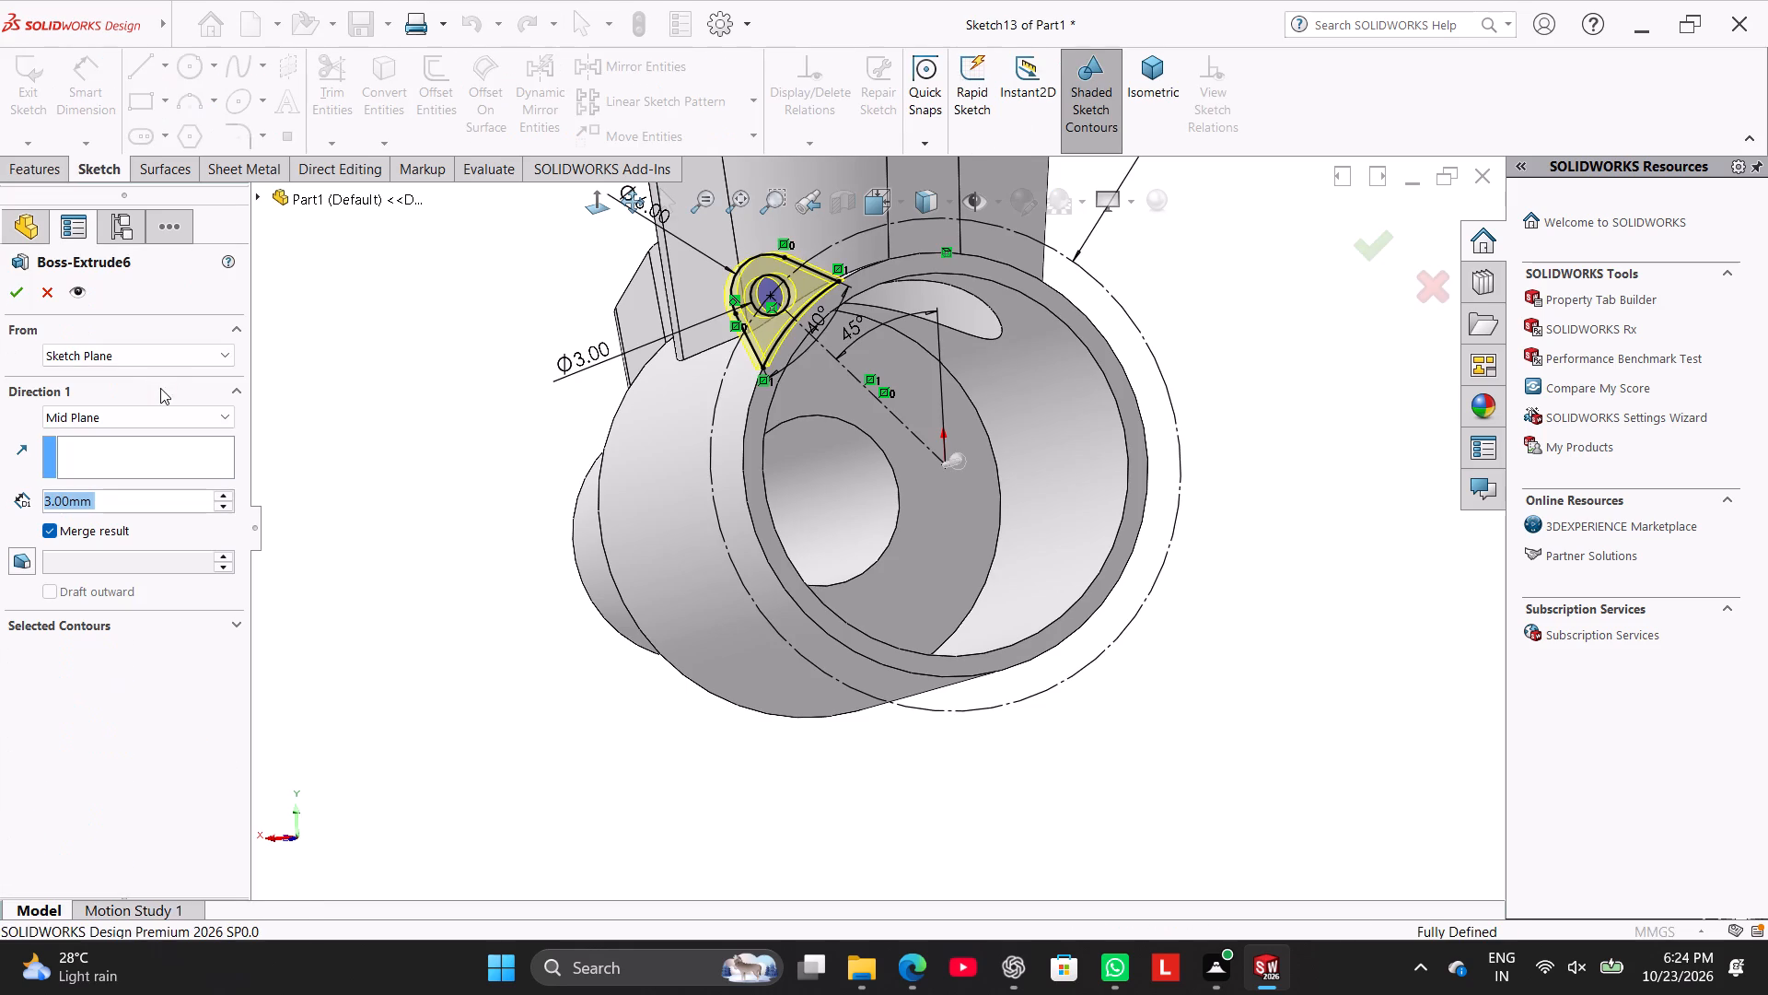
click(192, 427)
click(183, 434)
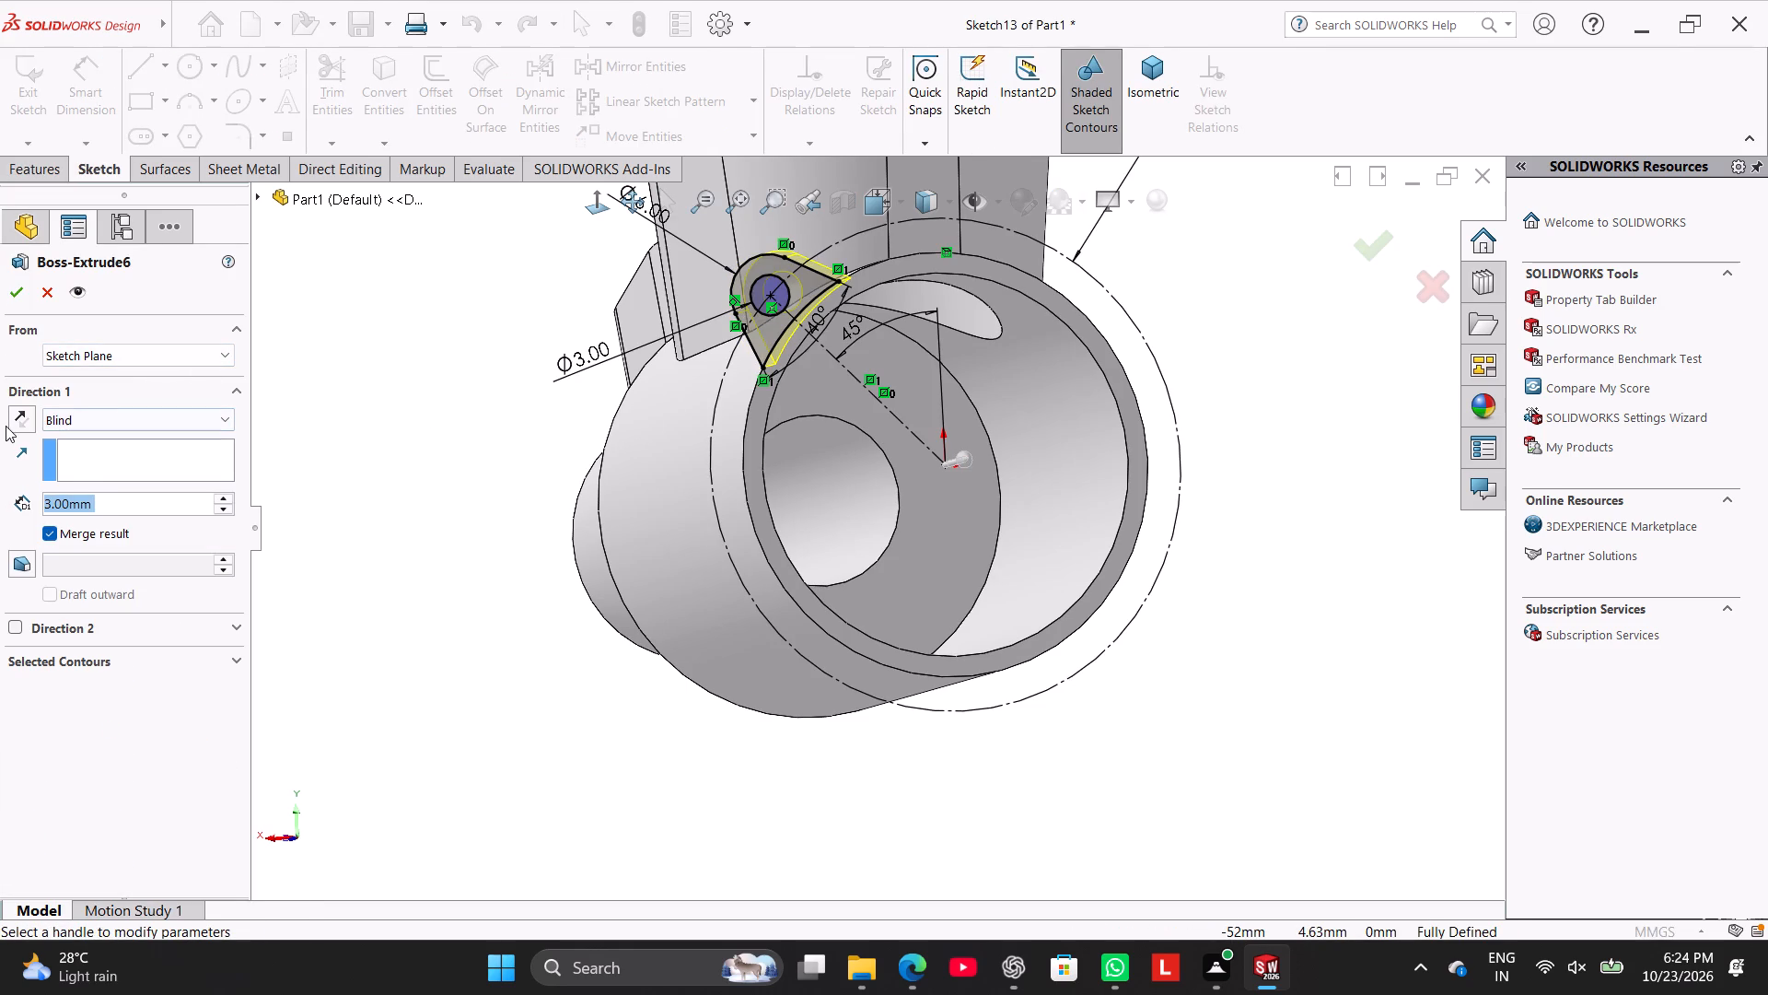
click(22, 417)
click(16, 296)
click(292, 386)
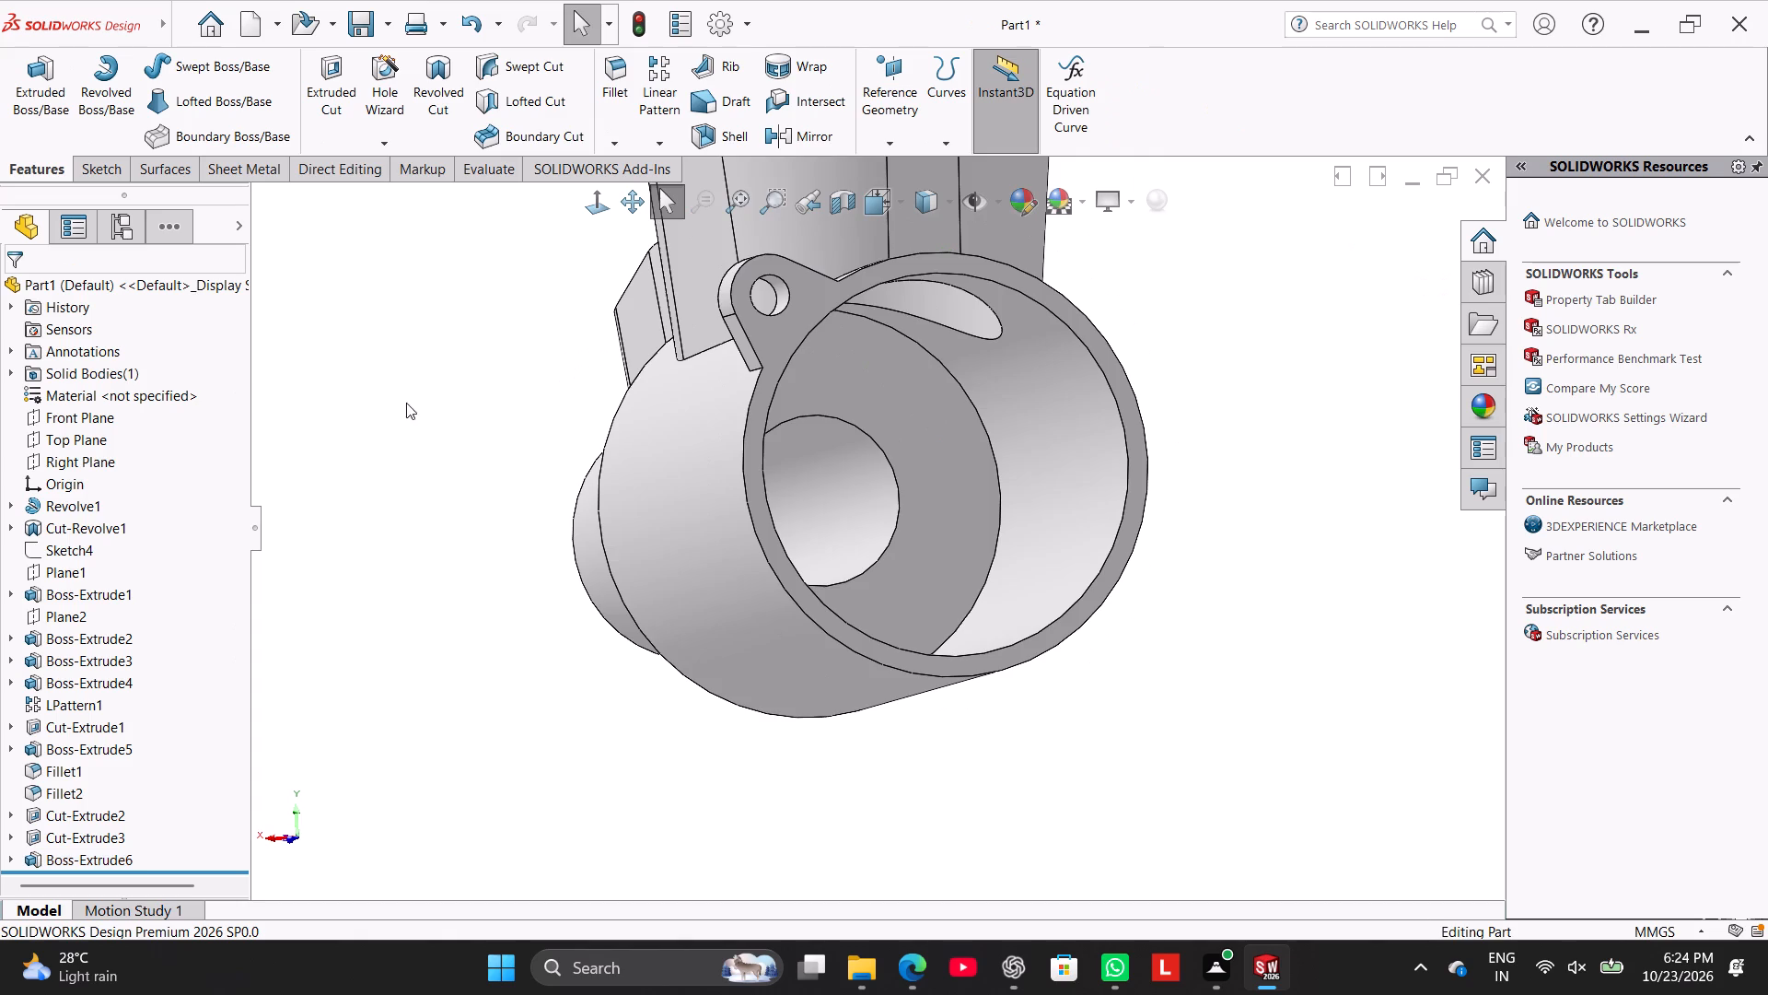
Circular-pattern the lug extrusion around the body's outer round face with 4 equally spaced instances over 360°.
middle_drag(468, 430, 438, 474)
right_drag(386, 517, 520, 399)
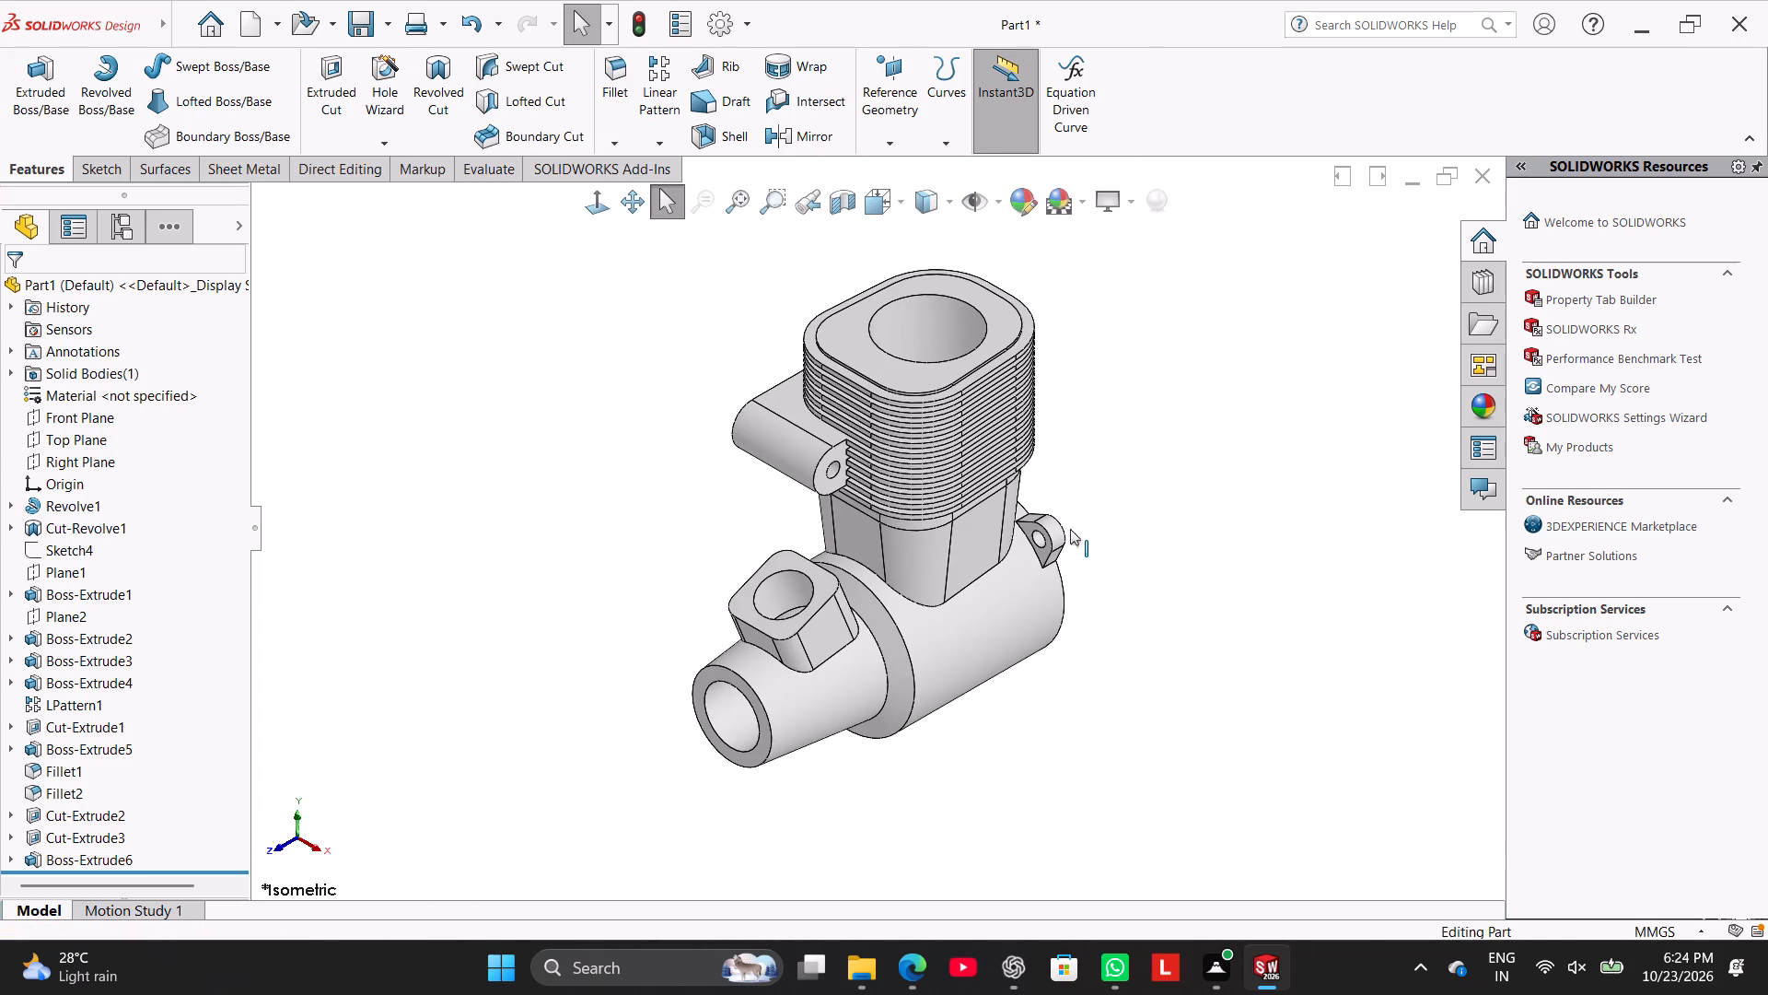
middle_drag(1130, 524, 912, 638)
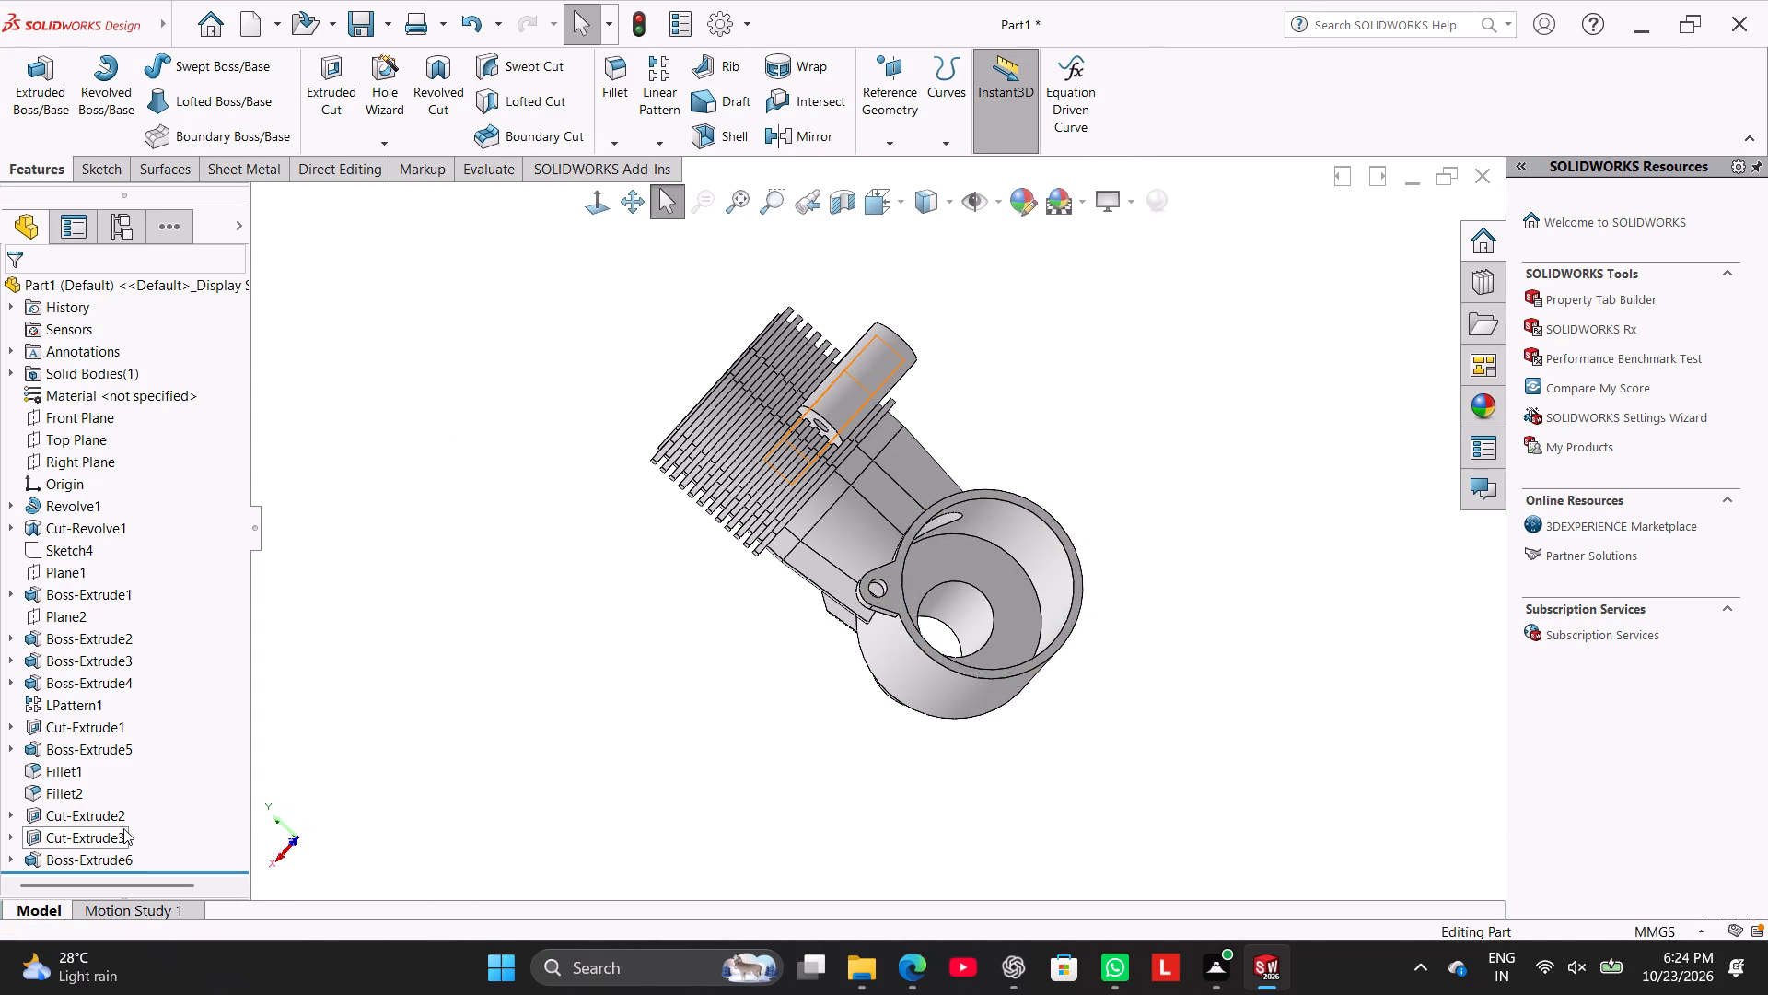
ctrl+click(111, 860)
click(648, 148)
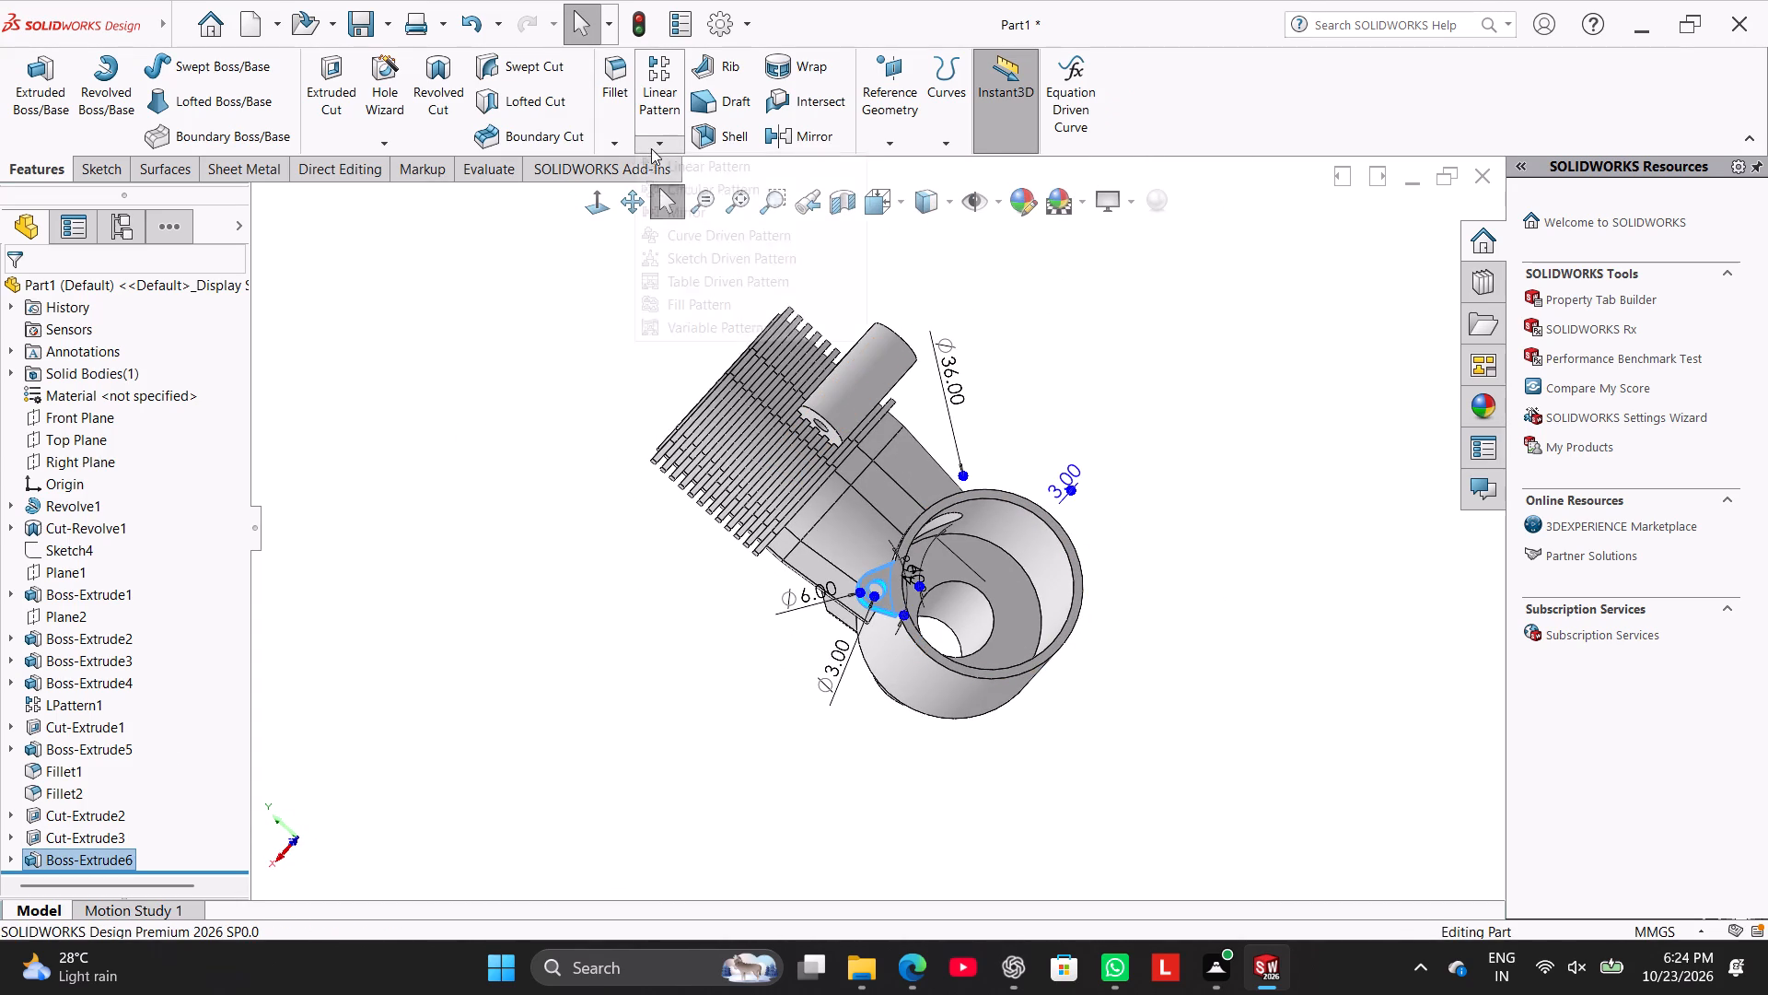
click(676, 183)
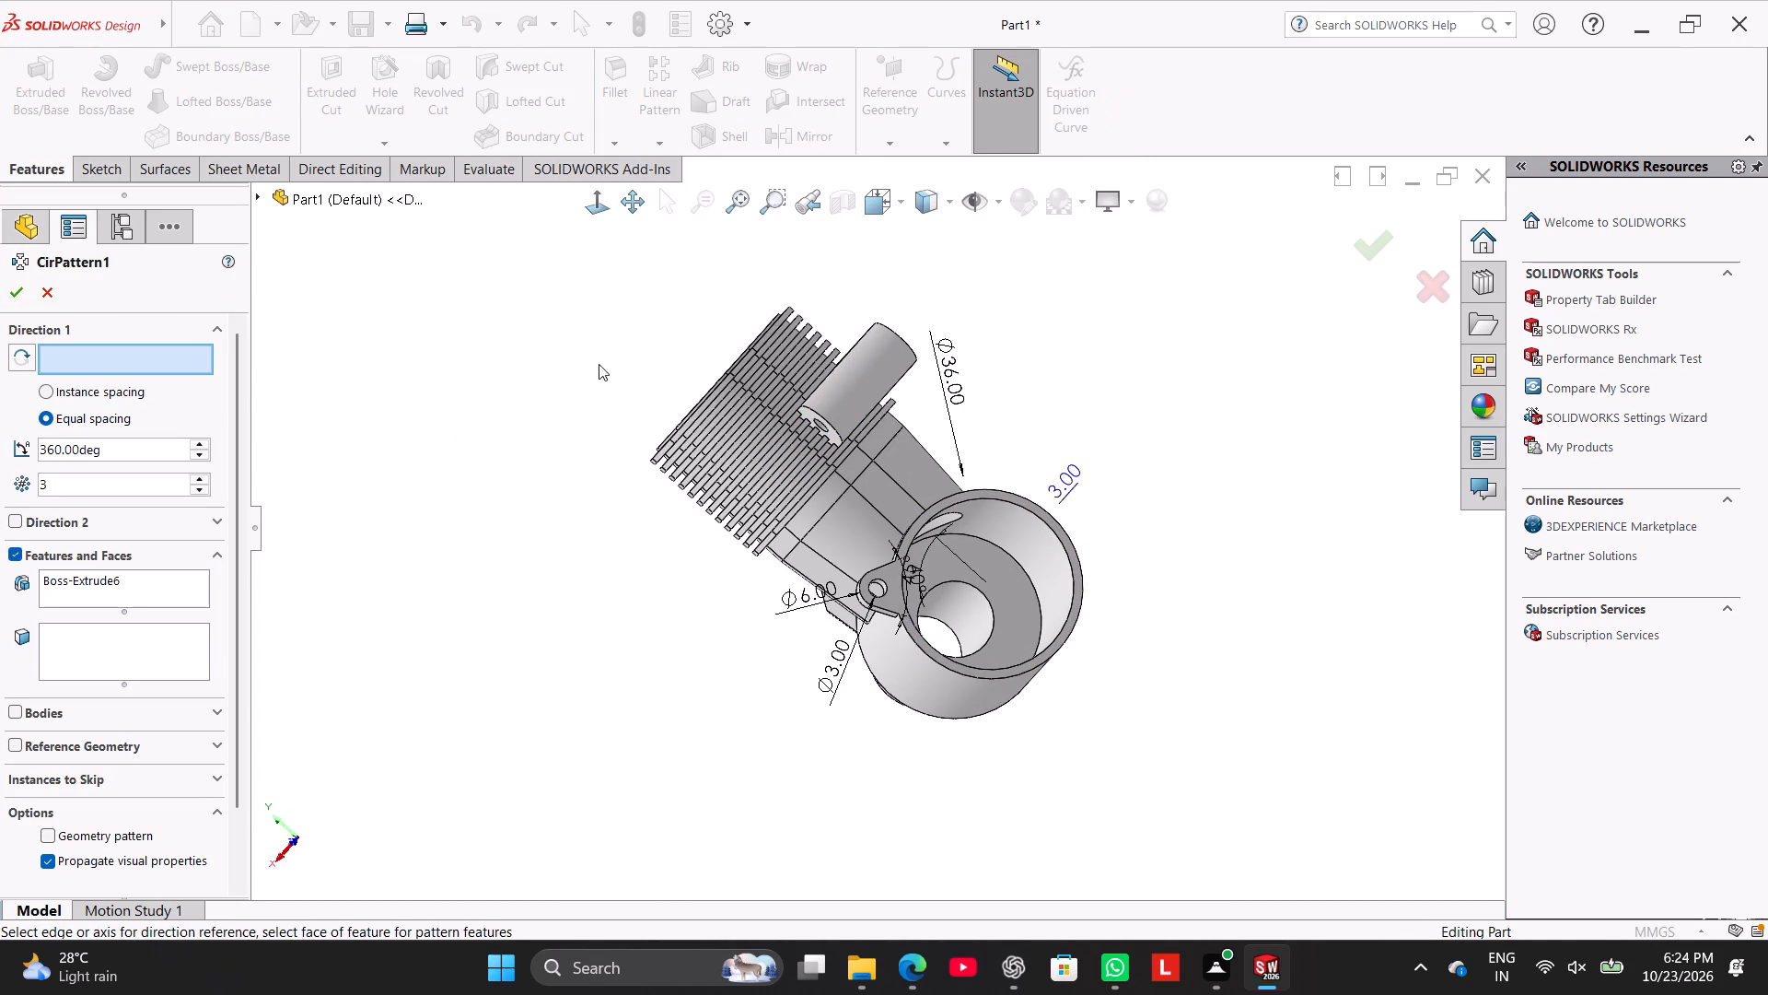
click(951, 686)
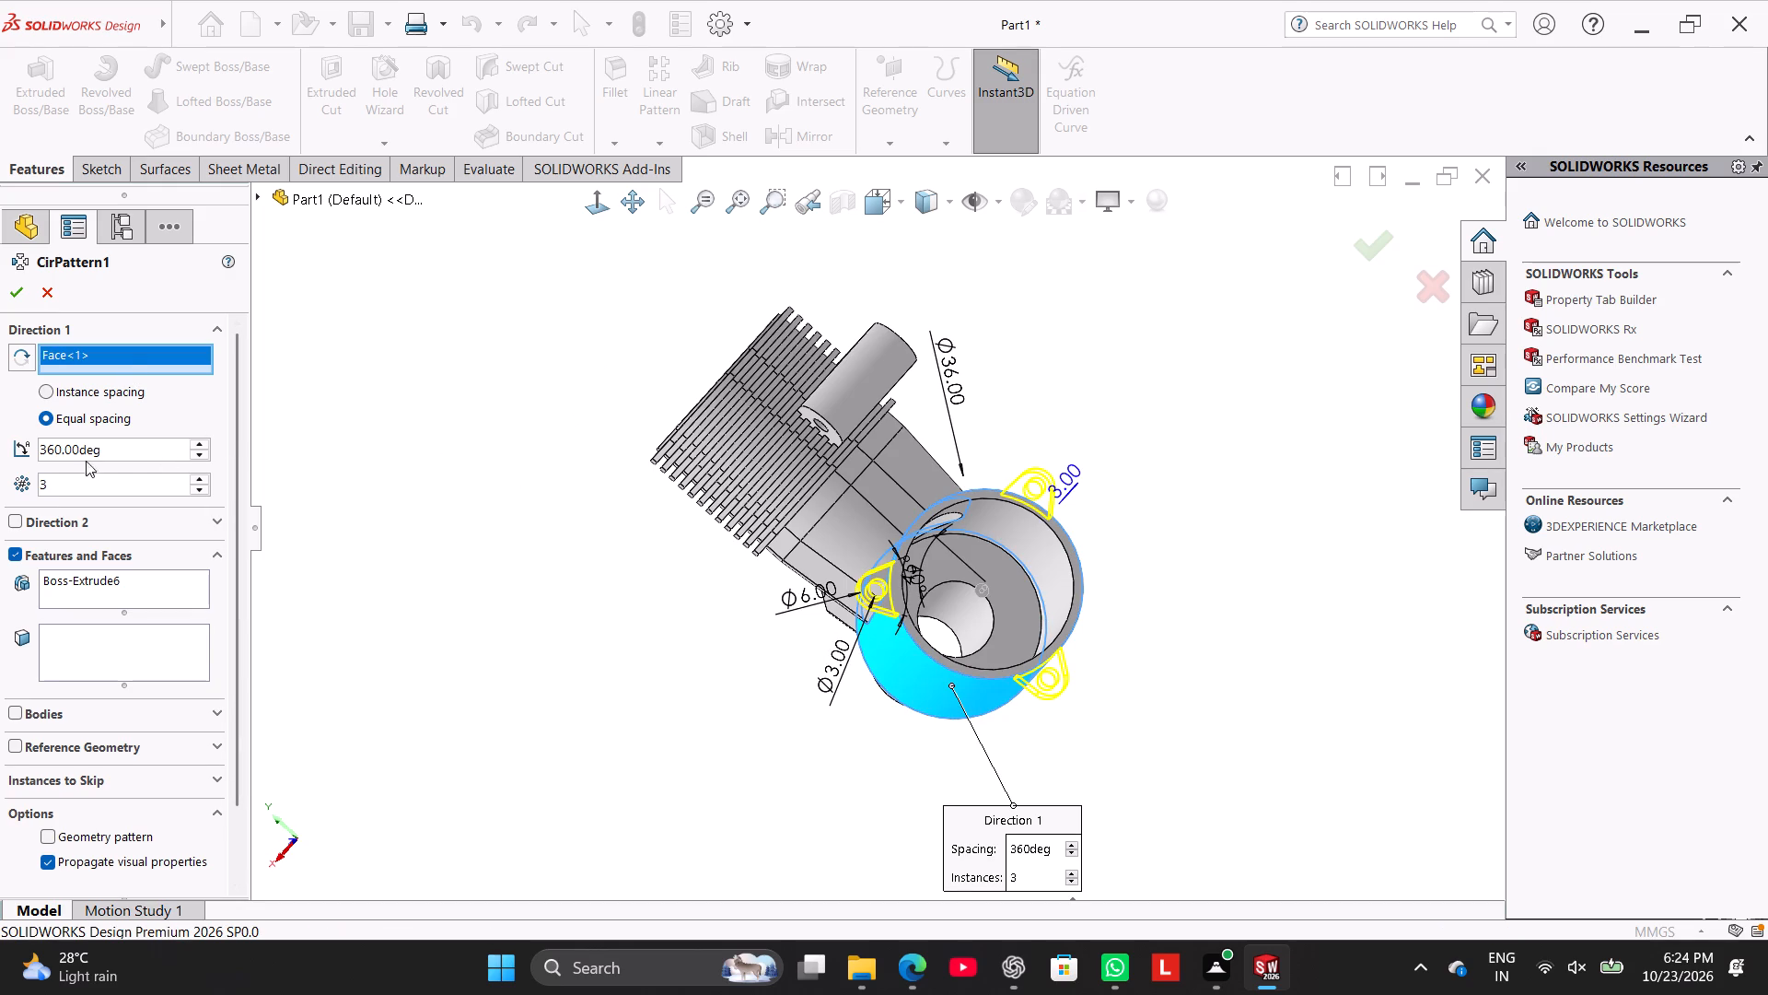
double_click(91, 486)
key(4)
key(Return)
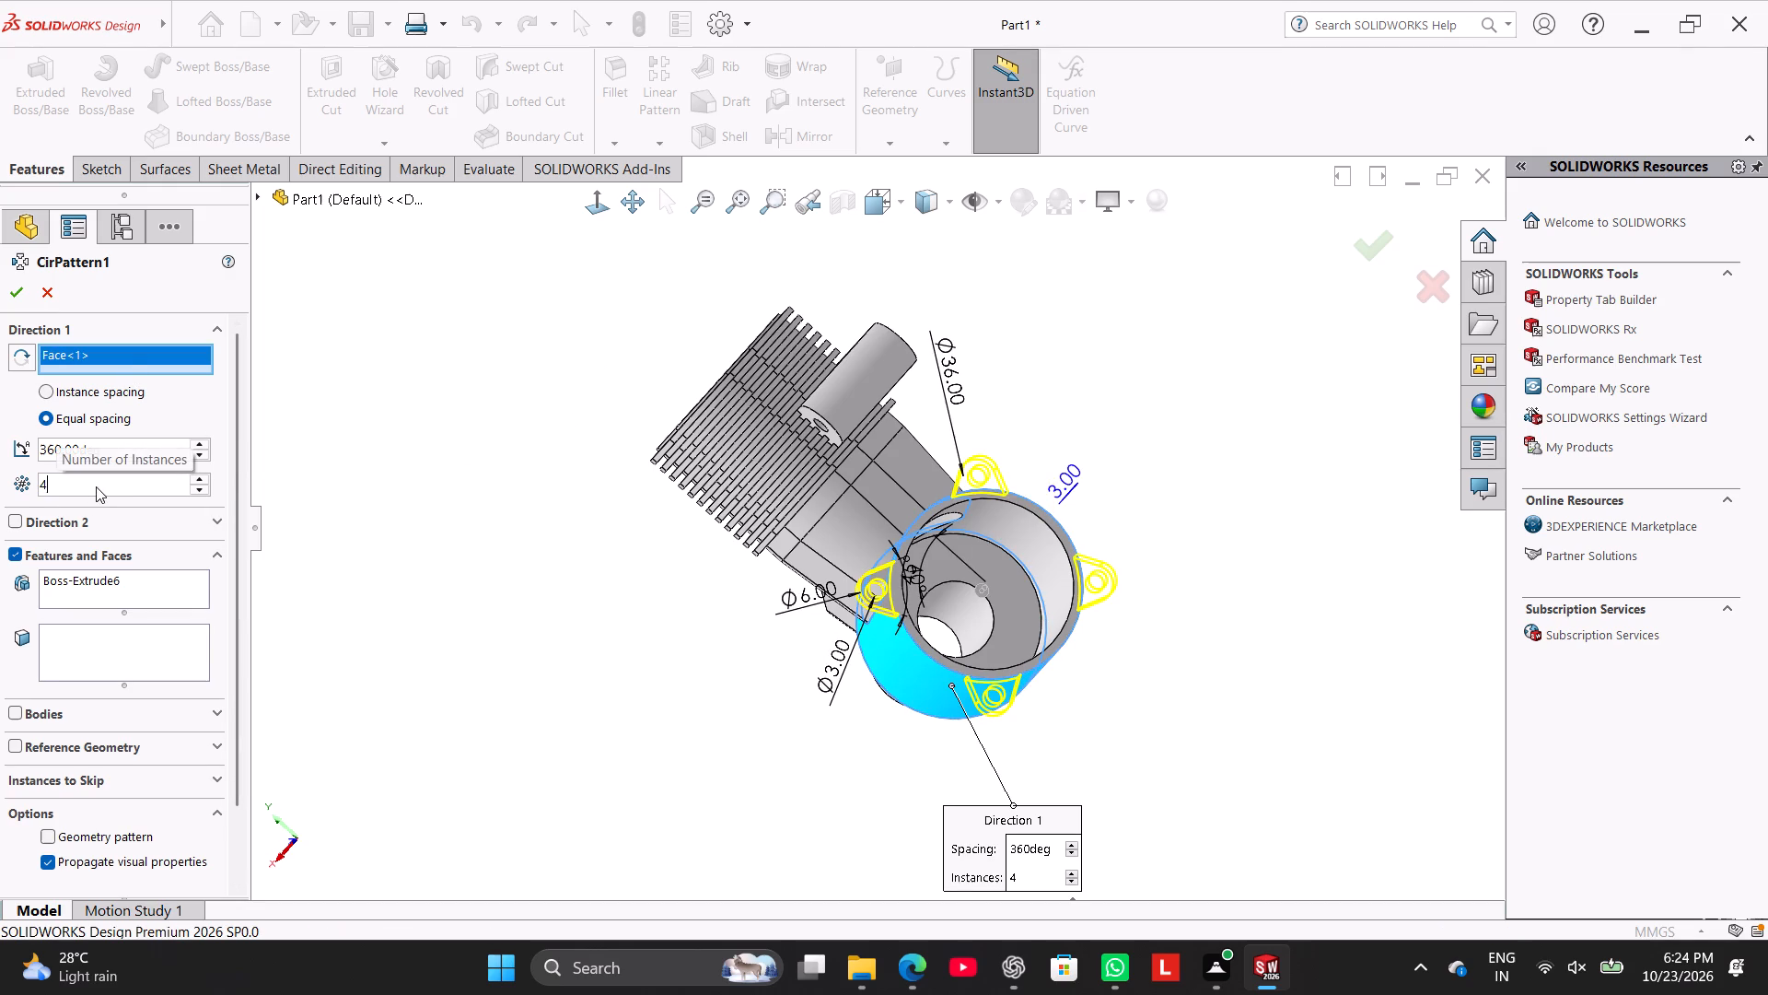
click(14, 283)
drag(332, 375, 343, 380)
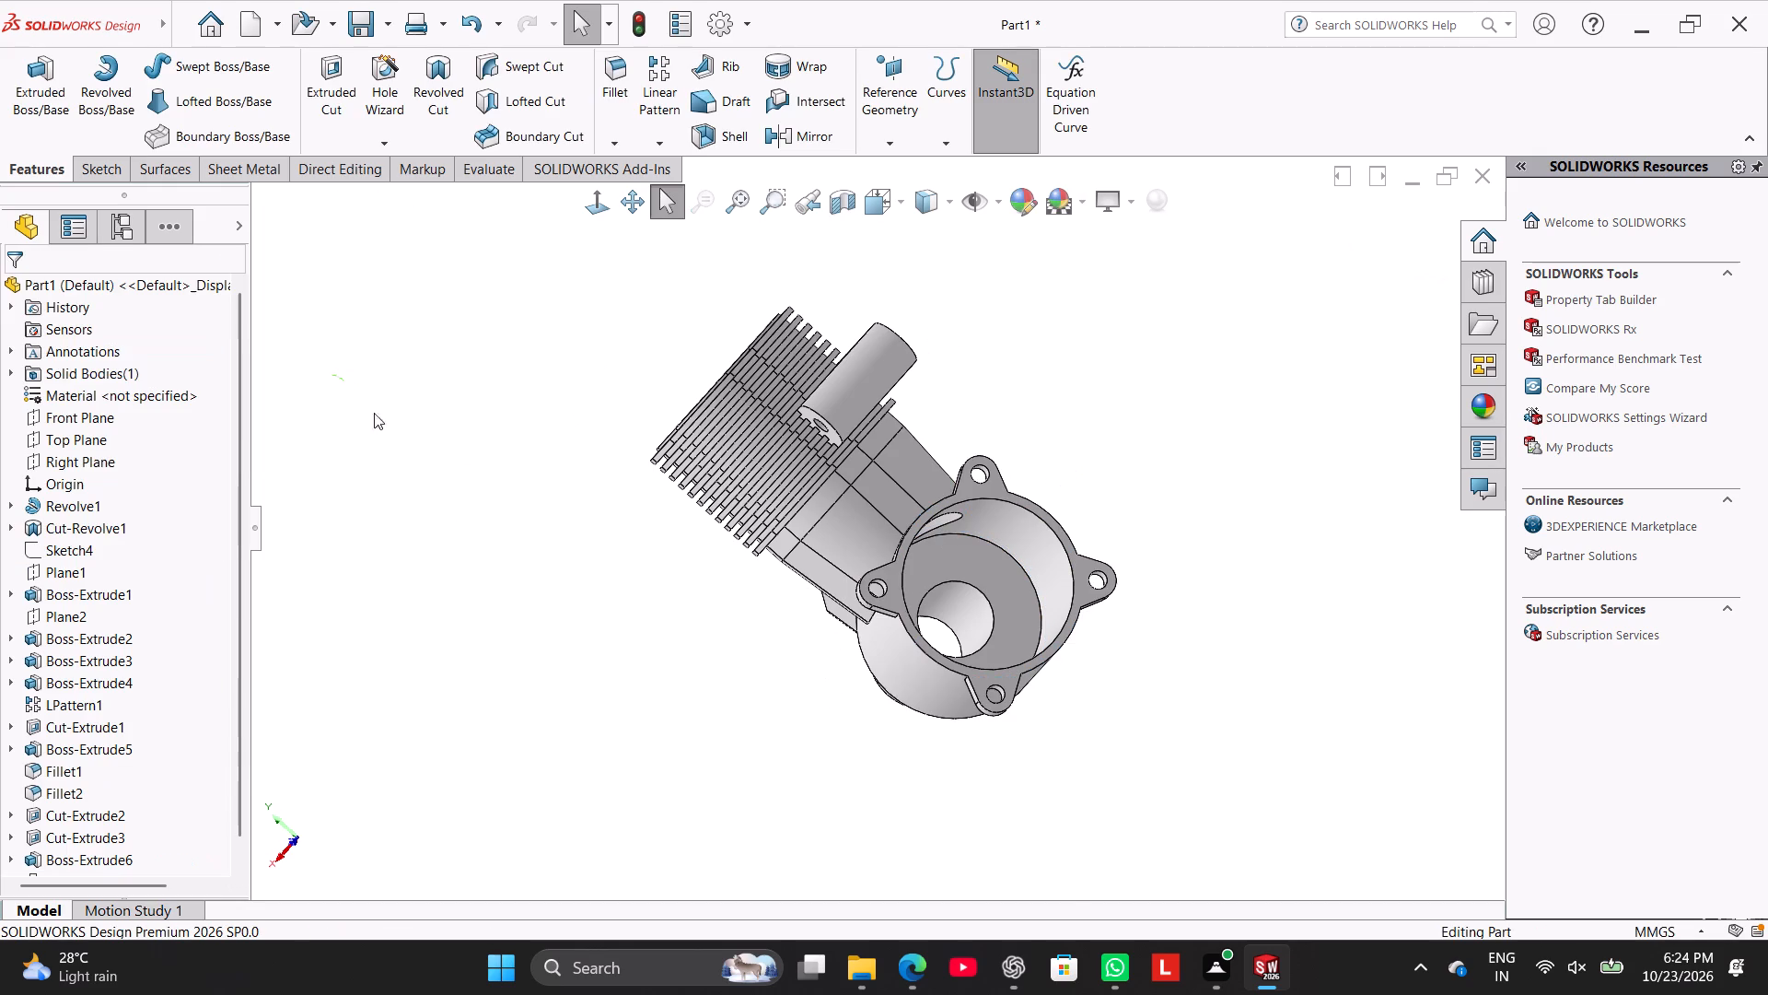
Start a constant-size Fillet with a 1 mm radius on one lug-to-body corner edge at the large open end.
right_drag(418, 541, 814, 334)
middle_drag(531, 501, 271, 691)
middle_drag(602, 620, 607, 673)
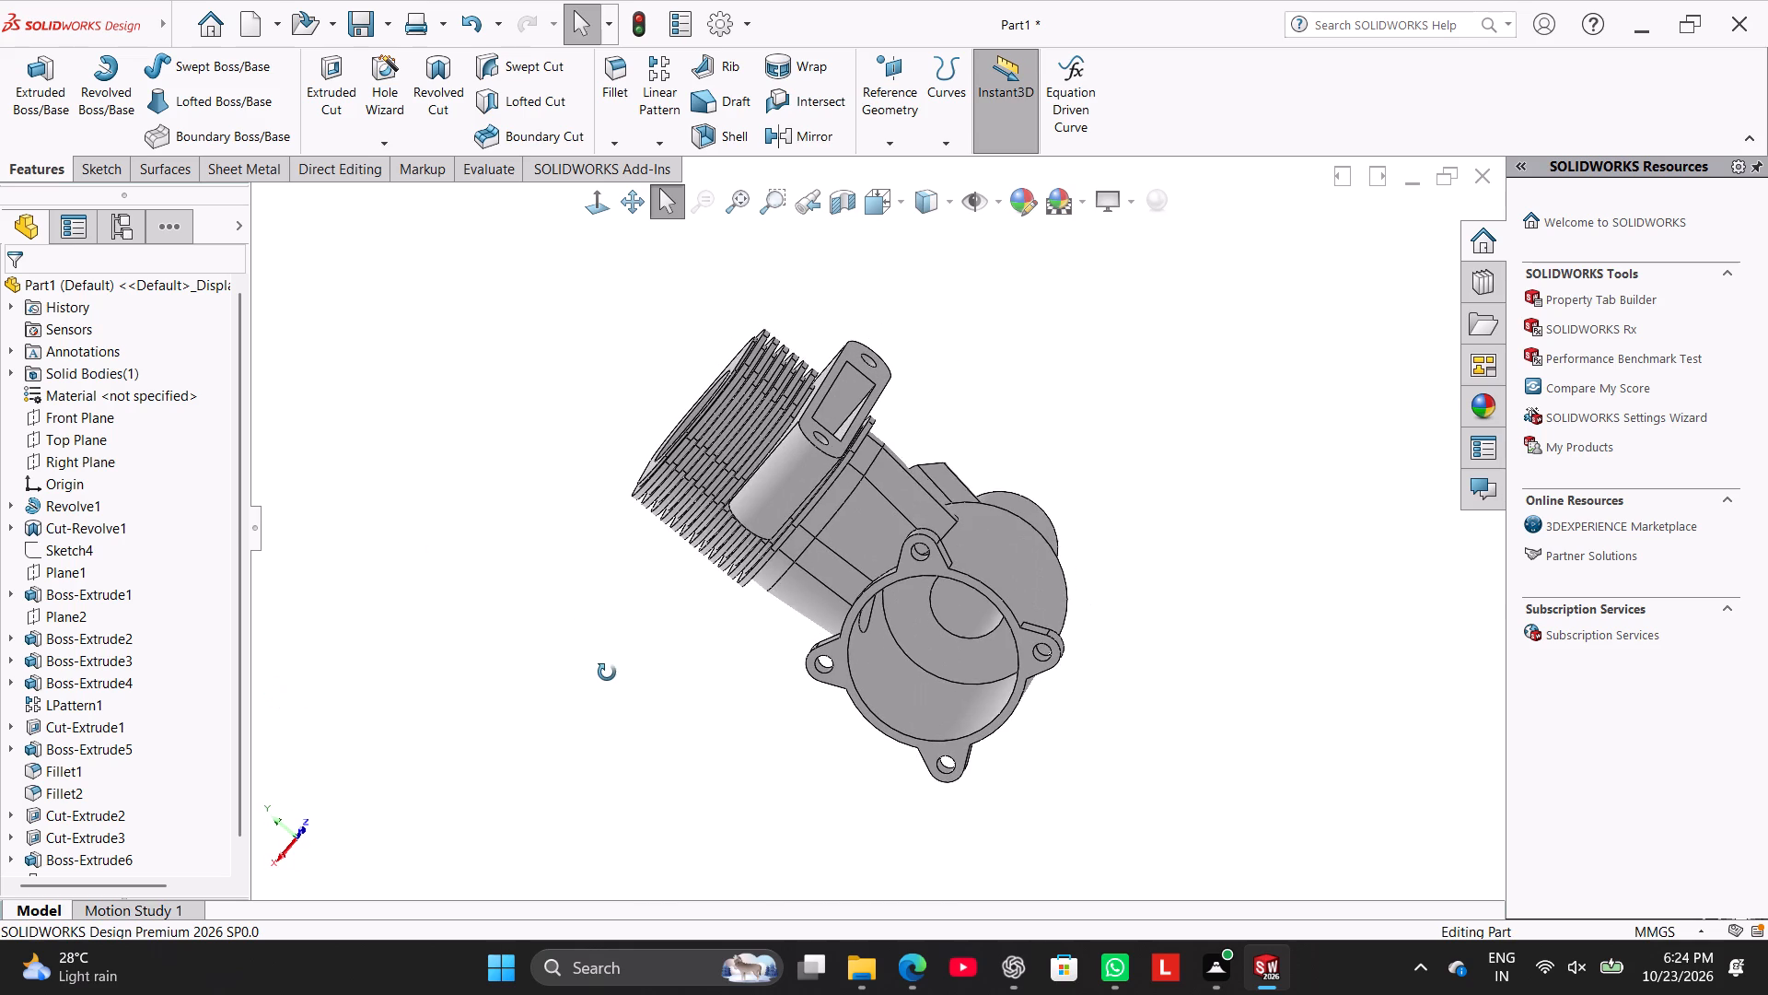
middle_drag(607, 673, 608, 673)
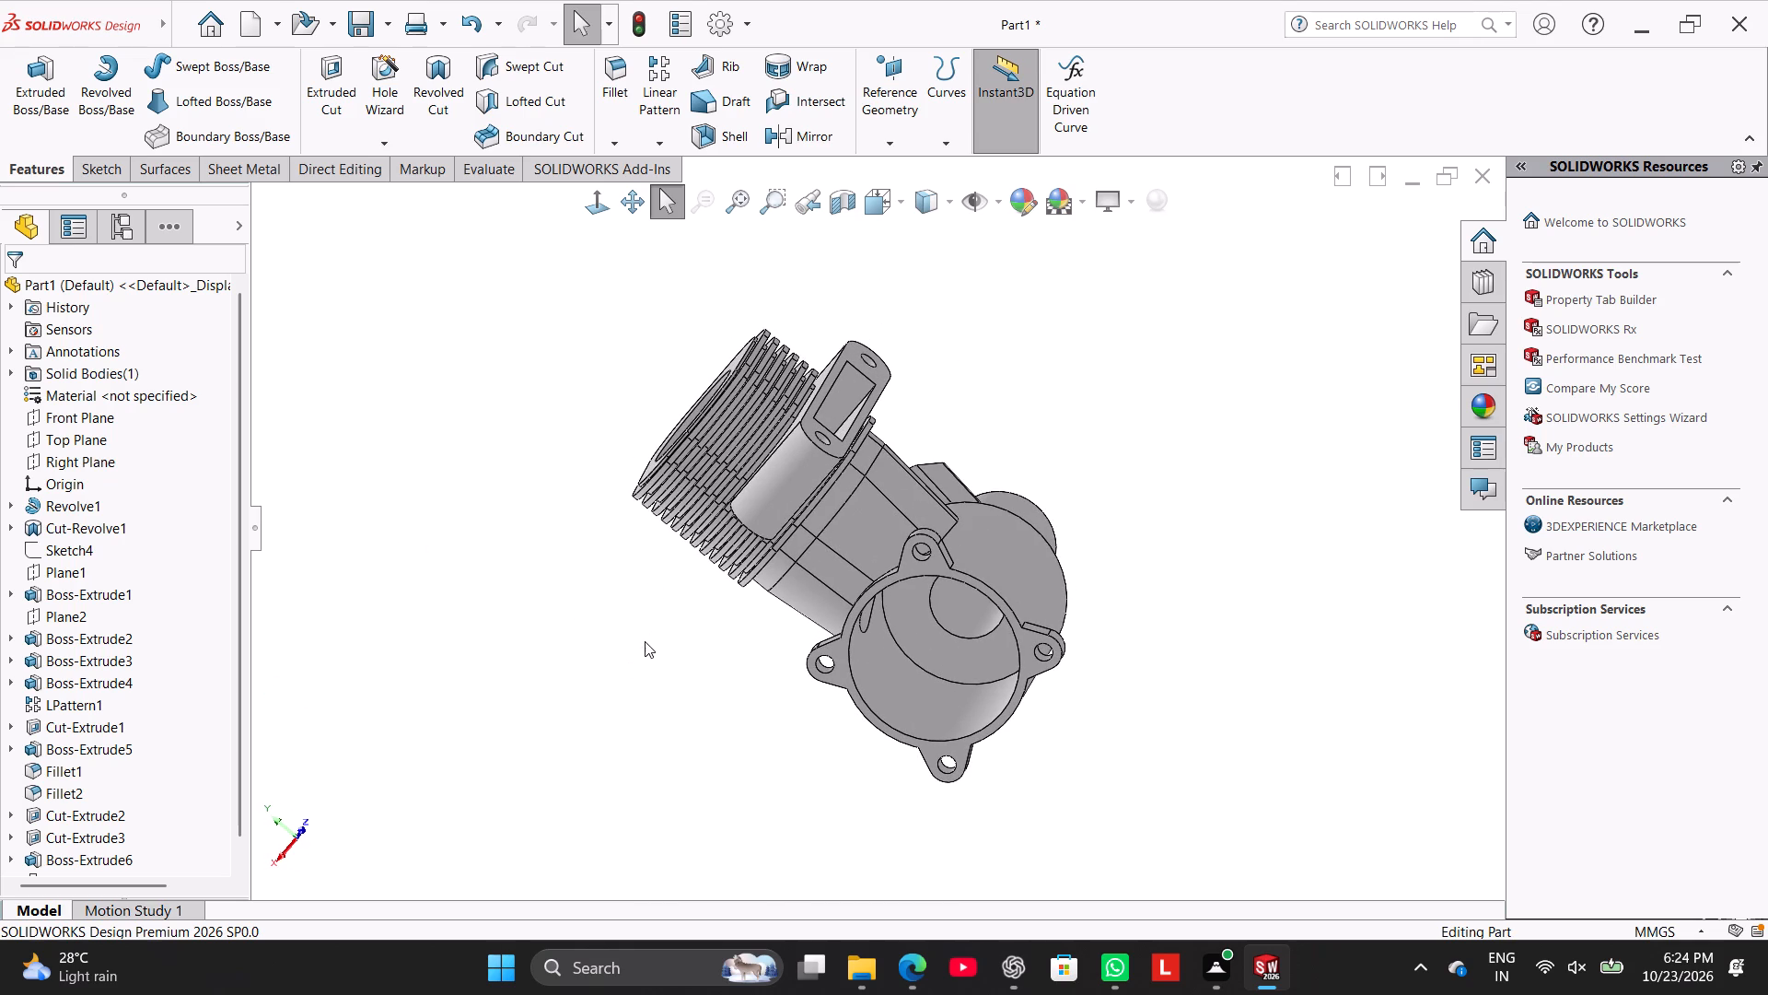
scroll(768, 591, down, 3)
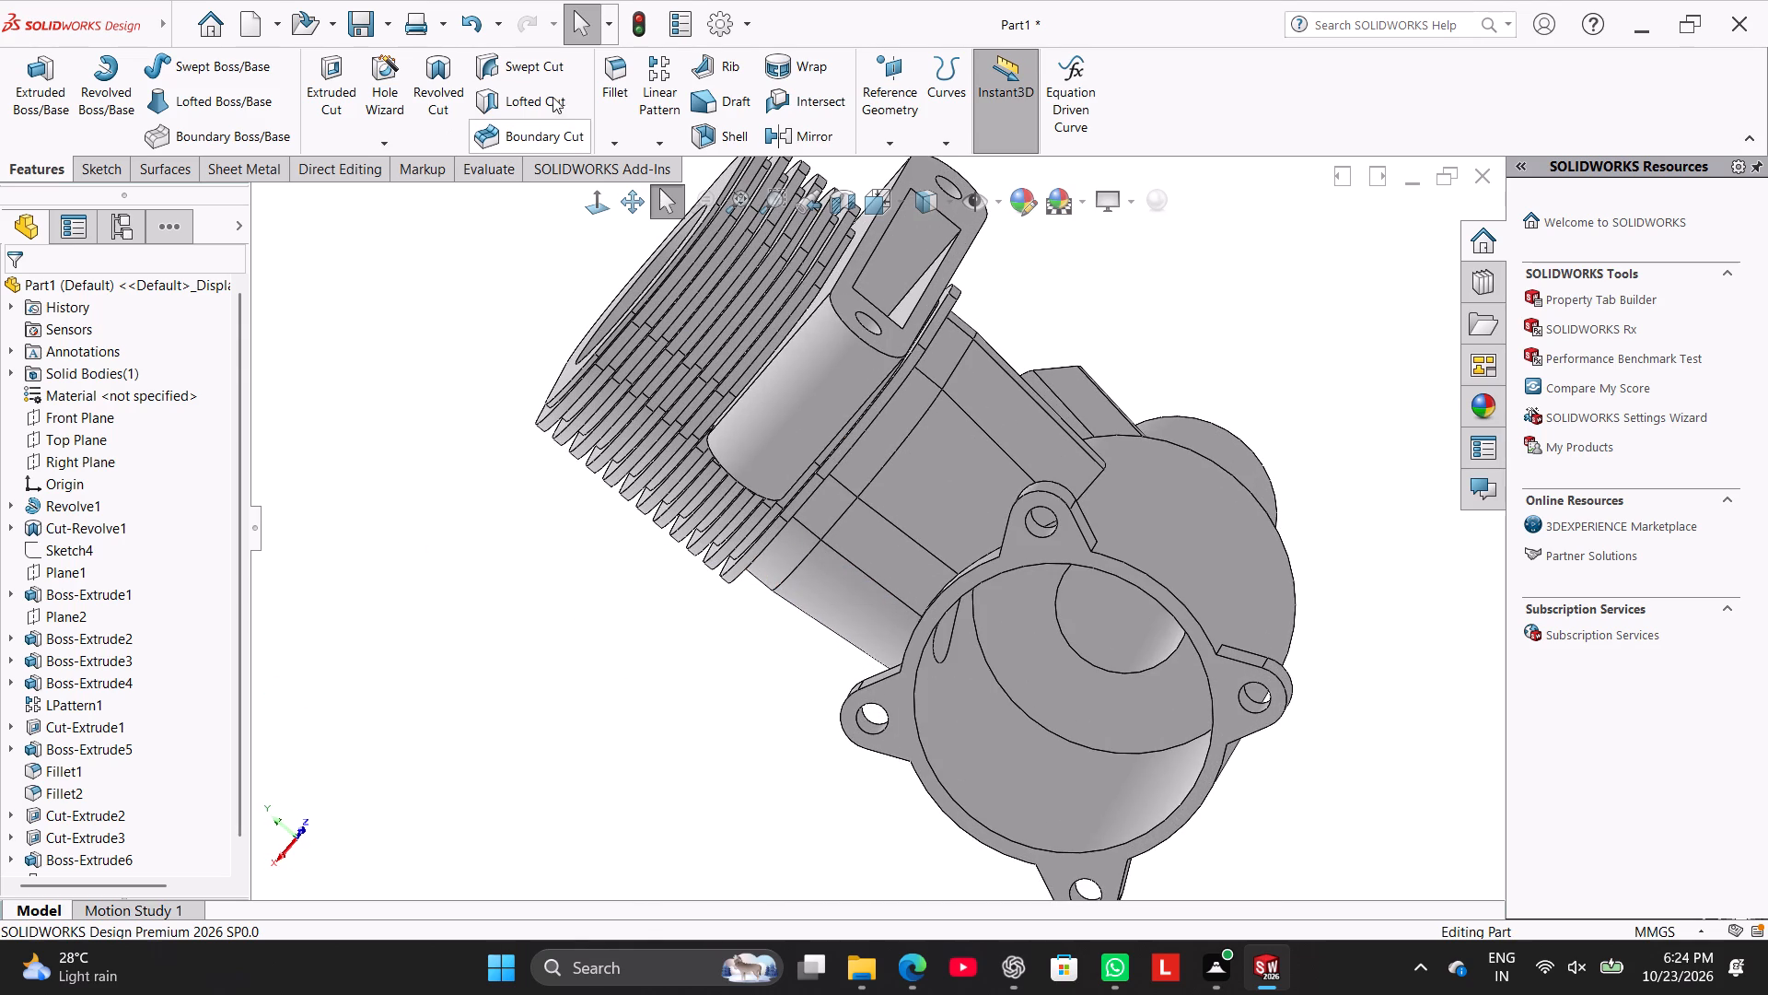
click(609, 90)
middle_drag(925, 629, 1001, 672)
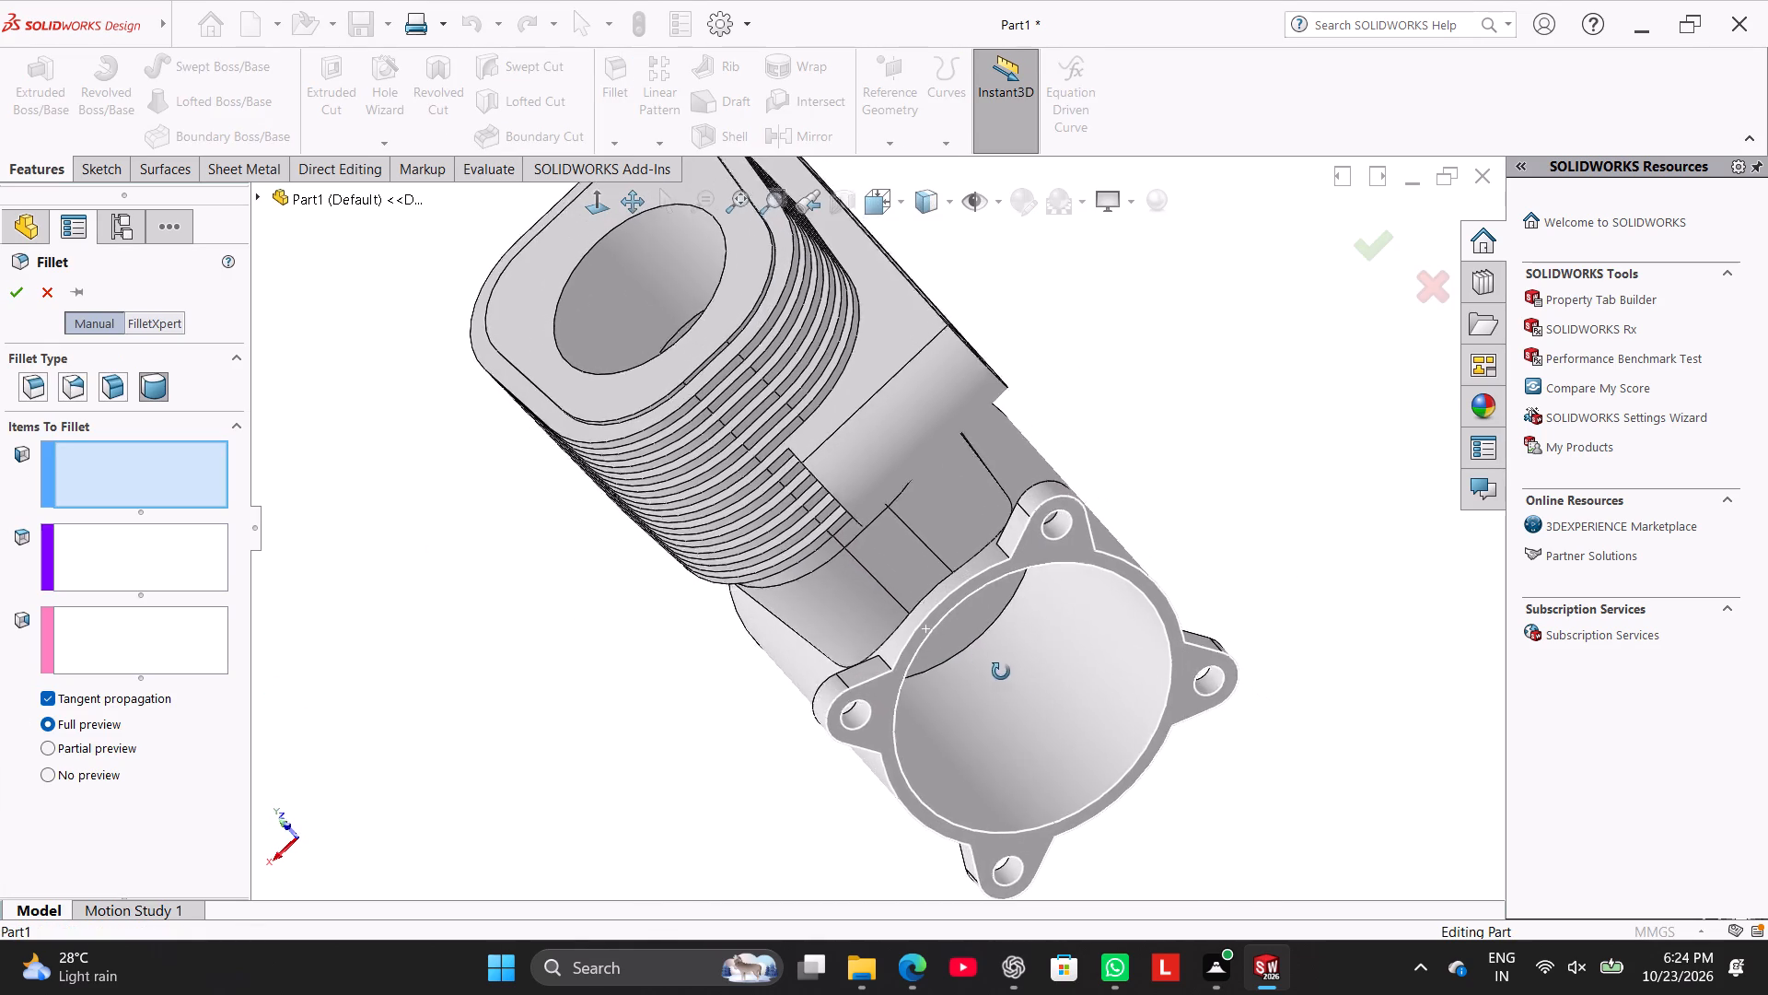
middle_drag(1001, 672, 1004, 676)
scroll(933, 657, down, 6)
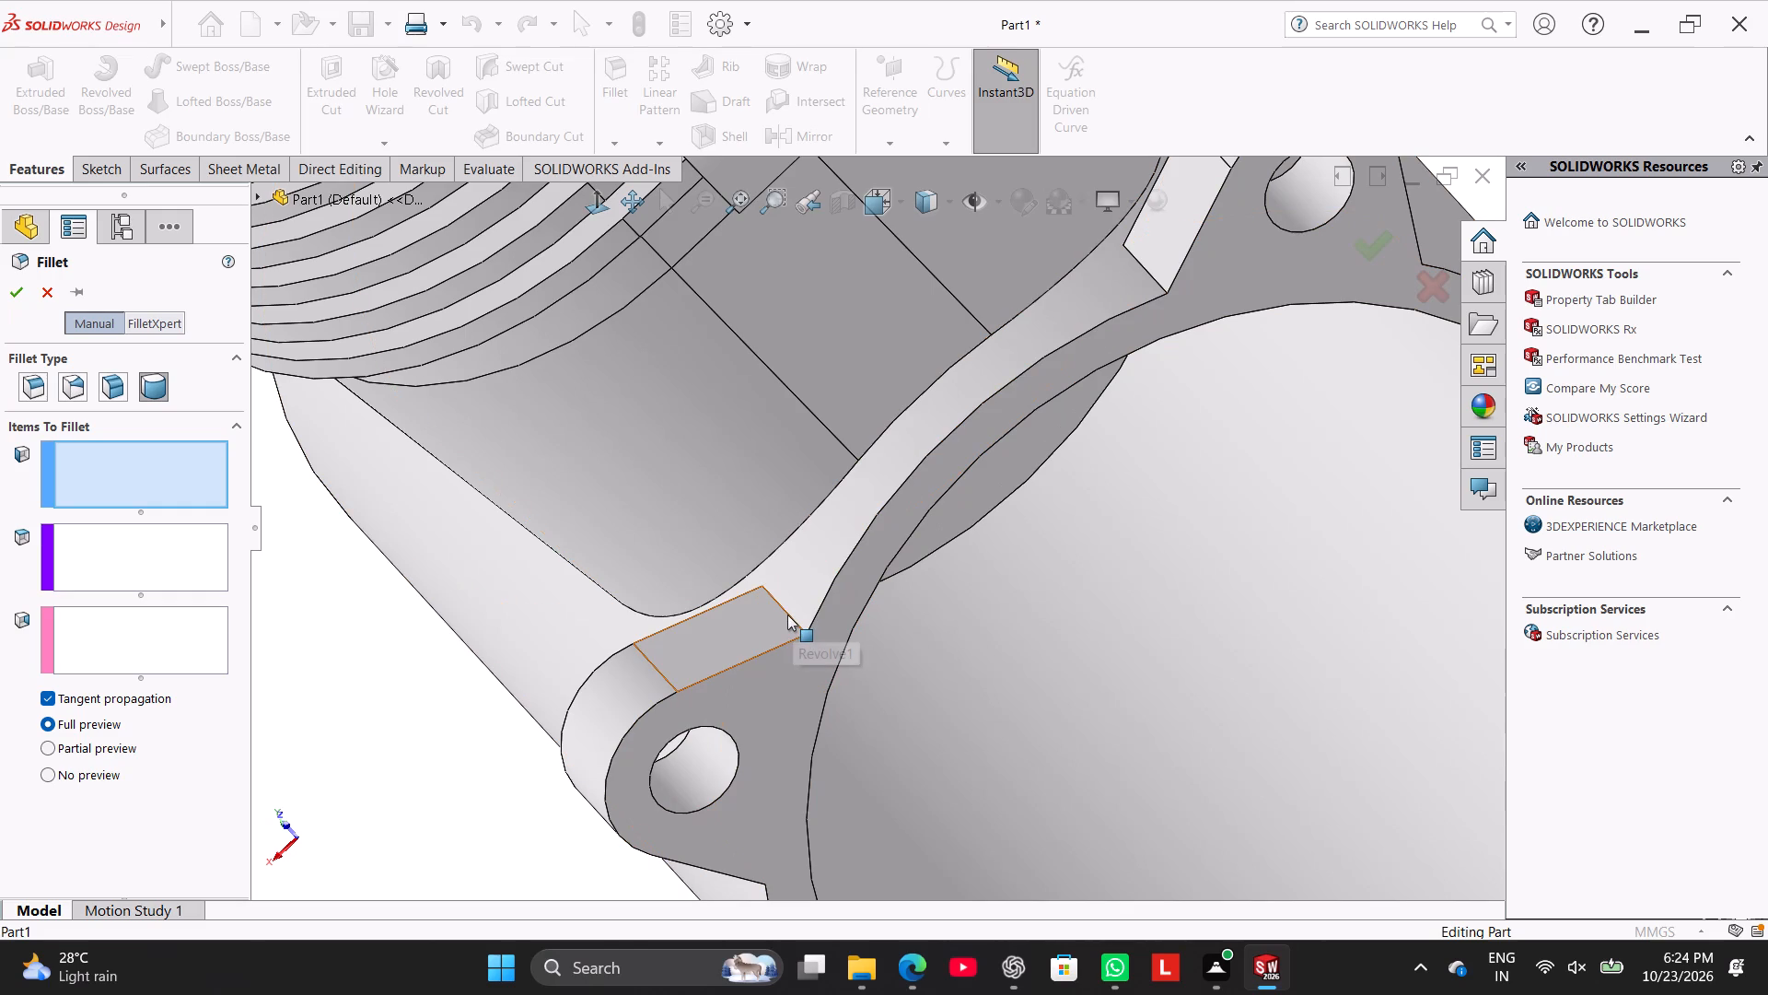
click(34, 378)
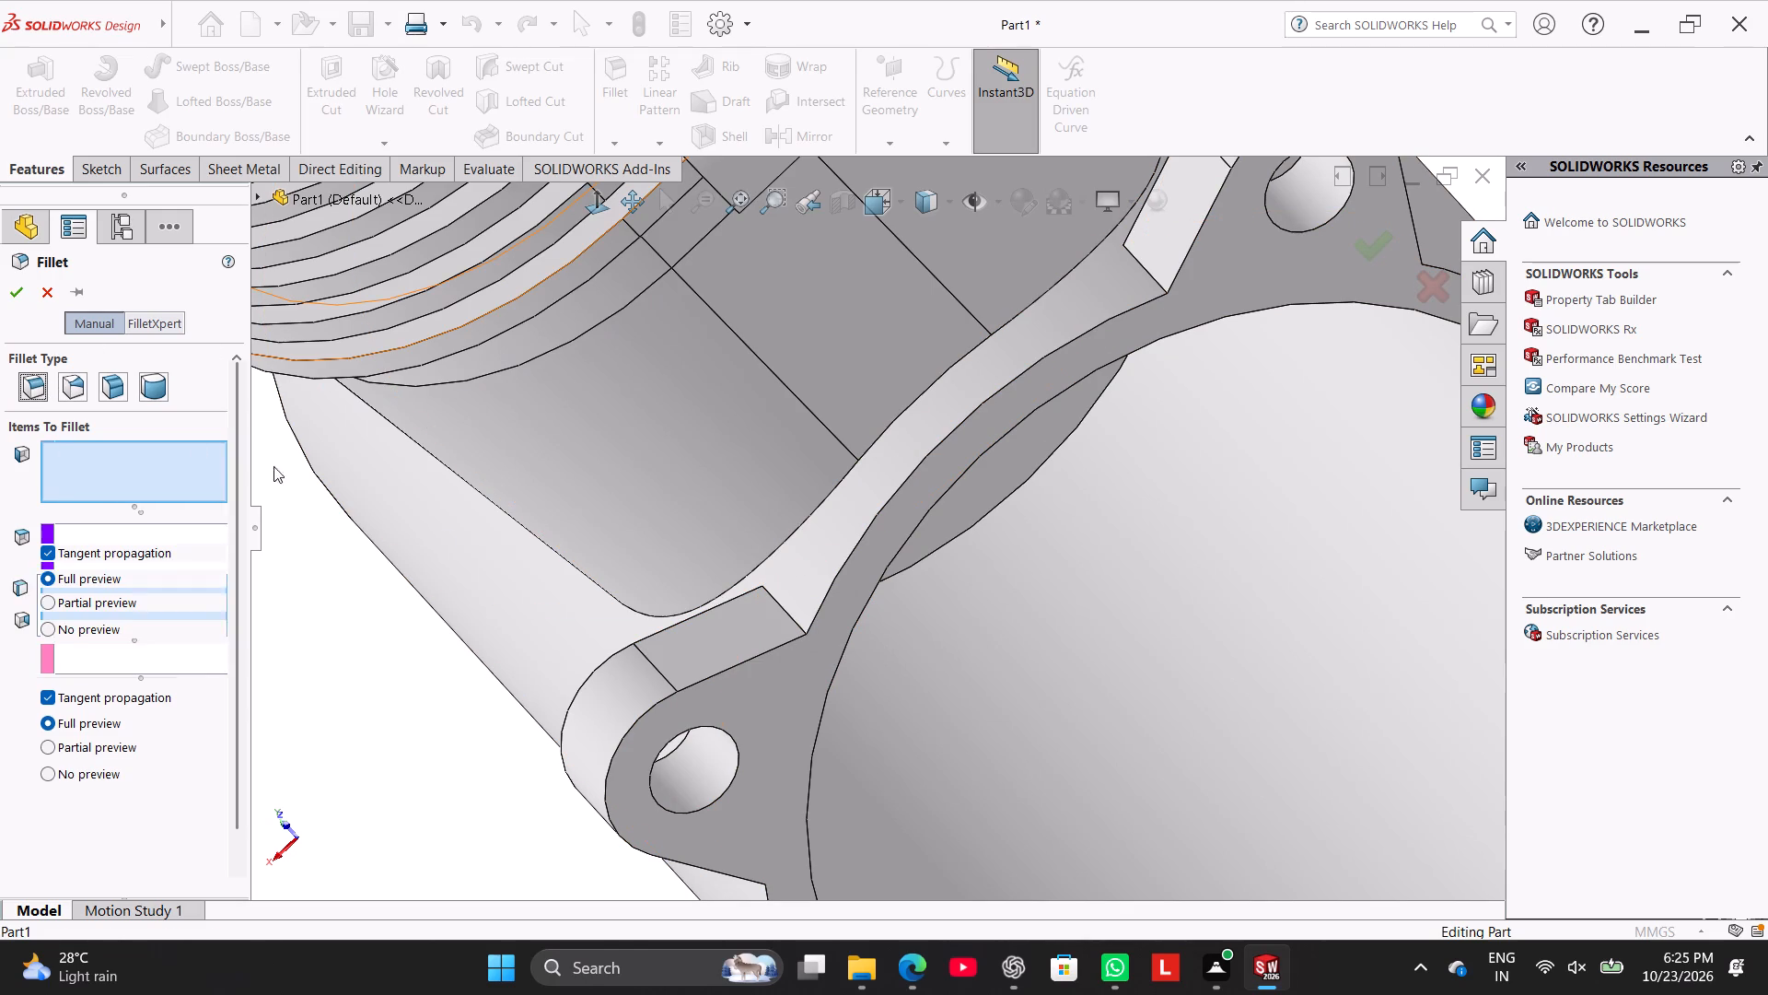
click(782, 605)
scroll(848, 673, up, 5)
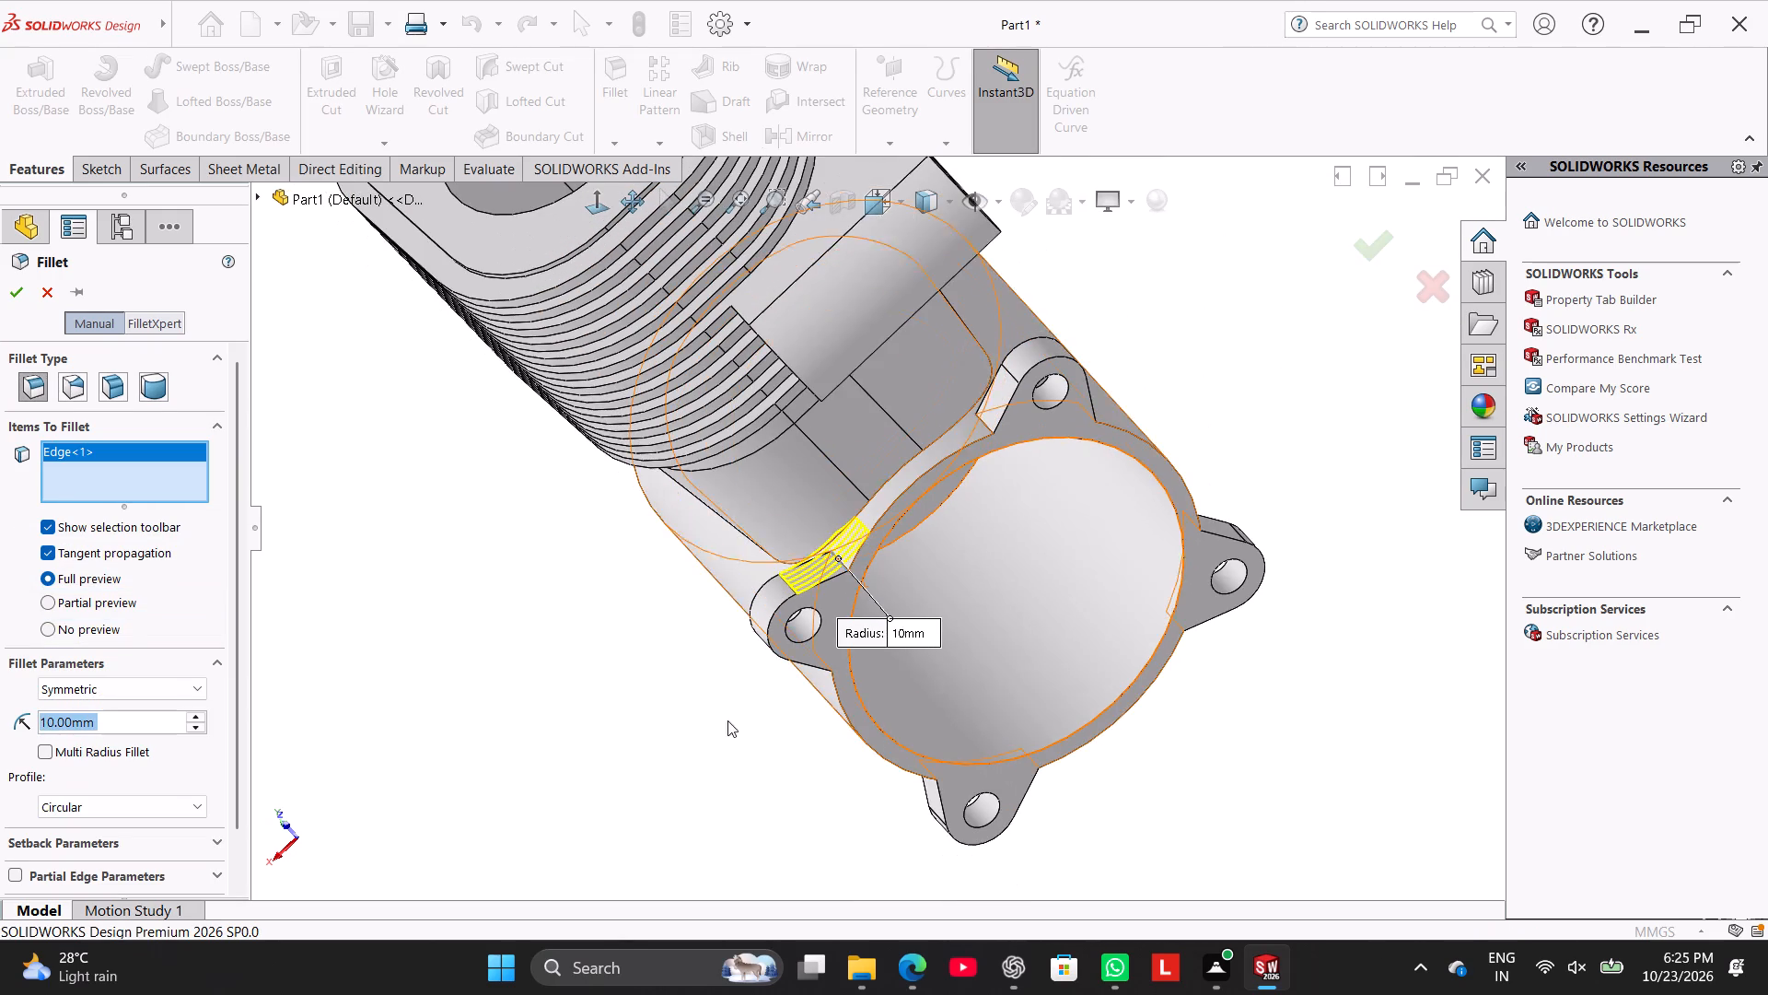
middle_drag(692, 720, 680, 713)
double_click(130, 716)
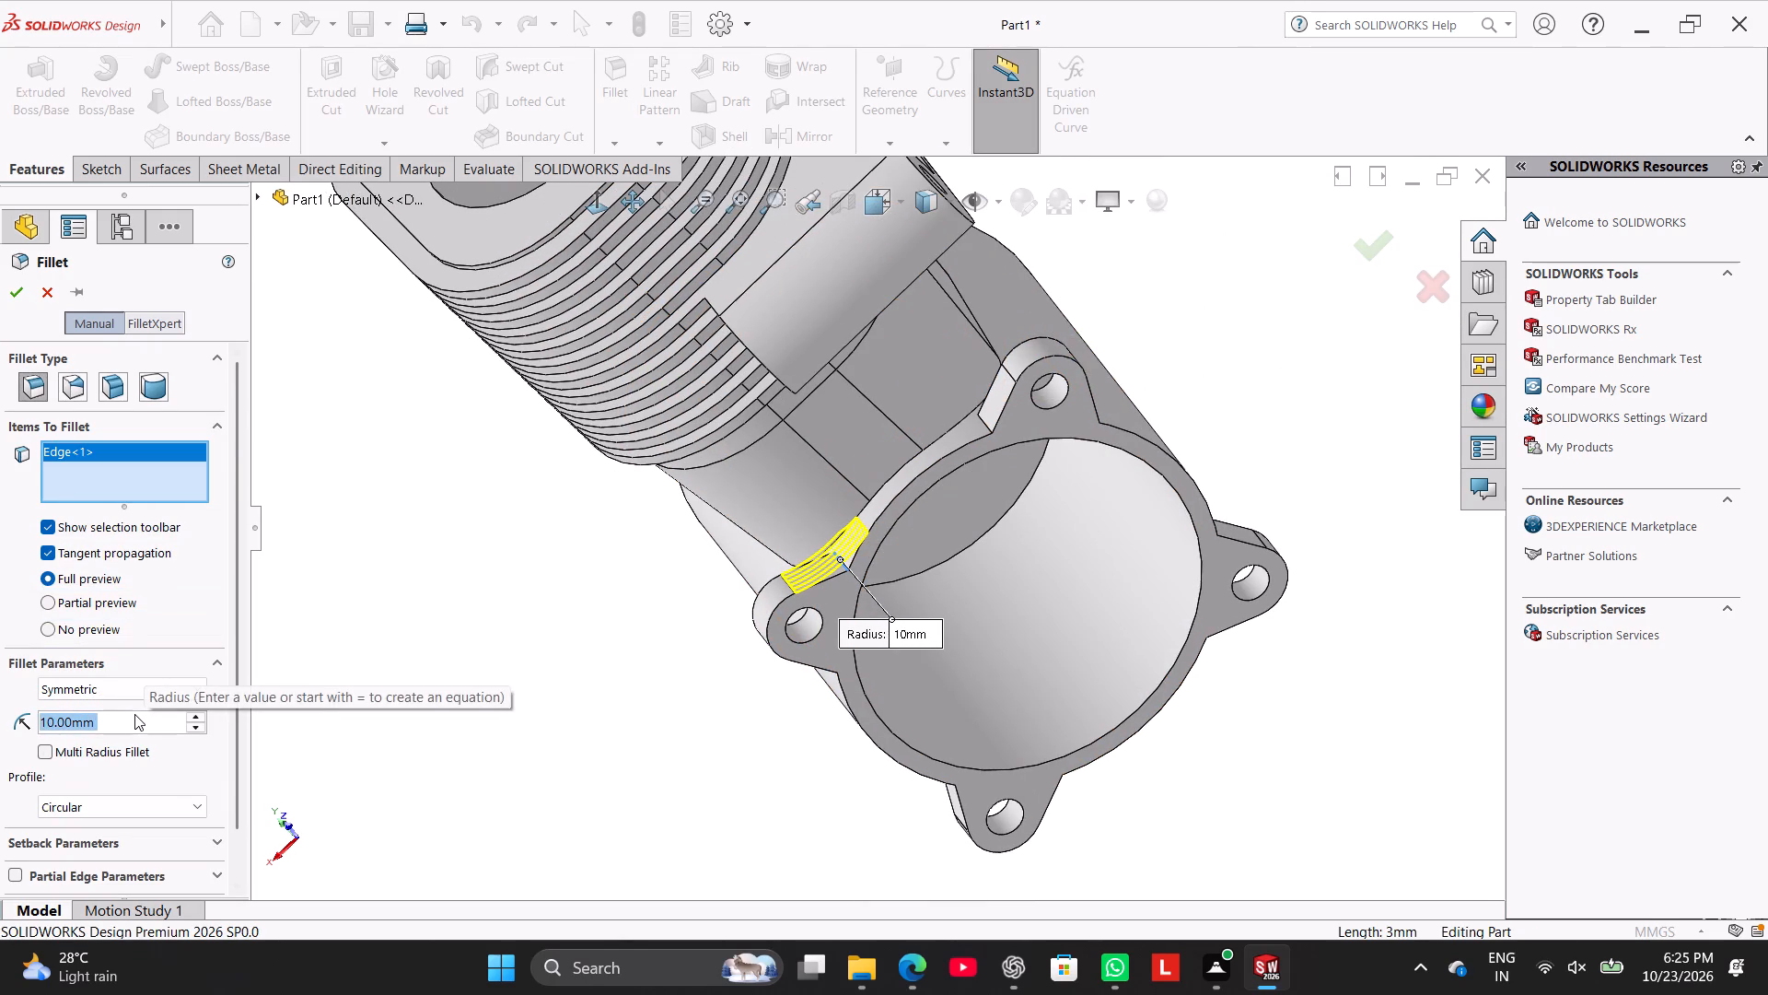
key(1)
key(Return)
Add three more lug-to-body corner edges to the fillet selection, removing any stray face or bore edge picked along the way.
middle_drag(390, 766, 521, 533)
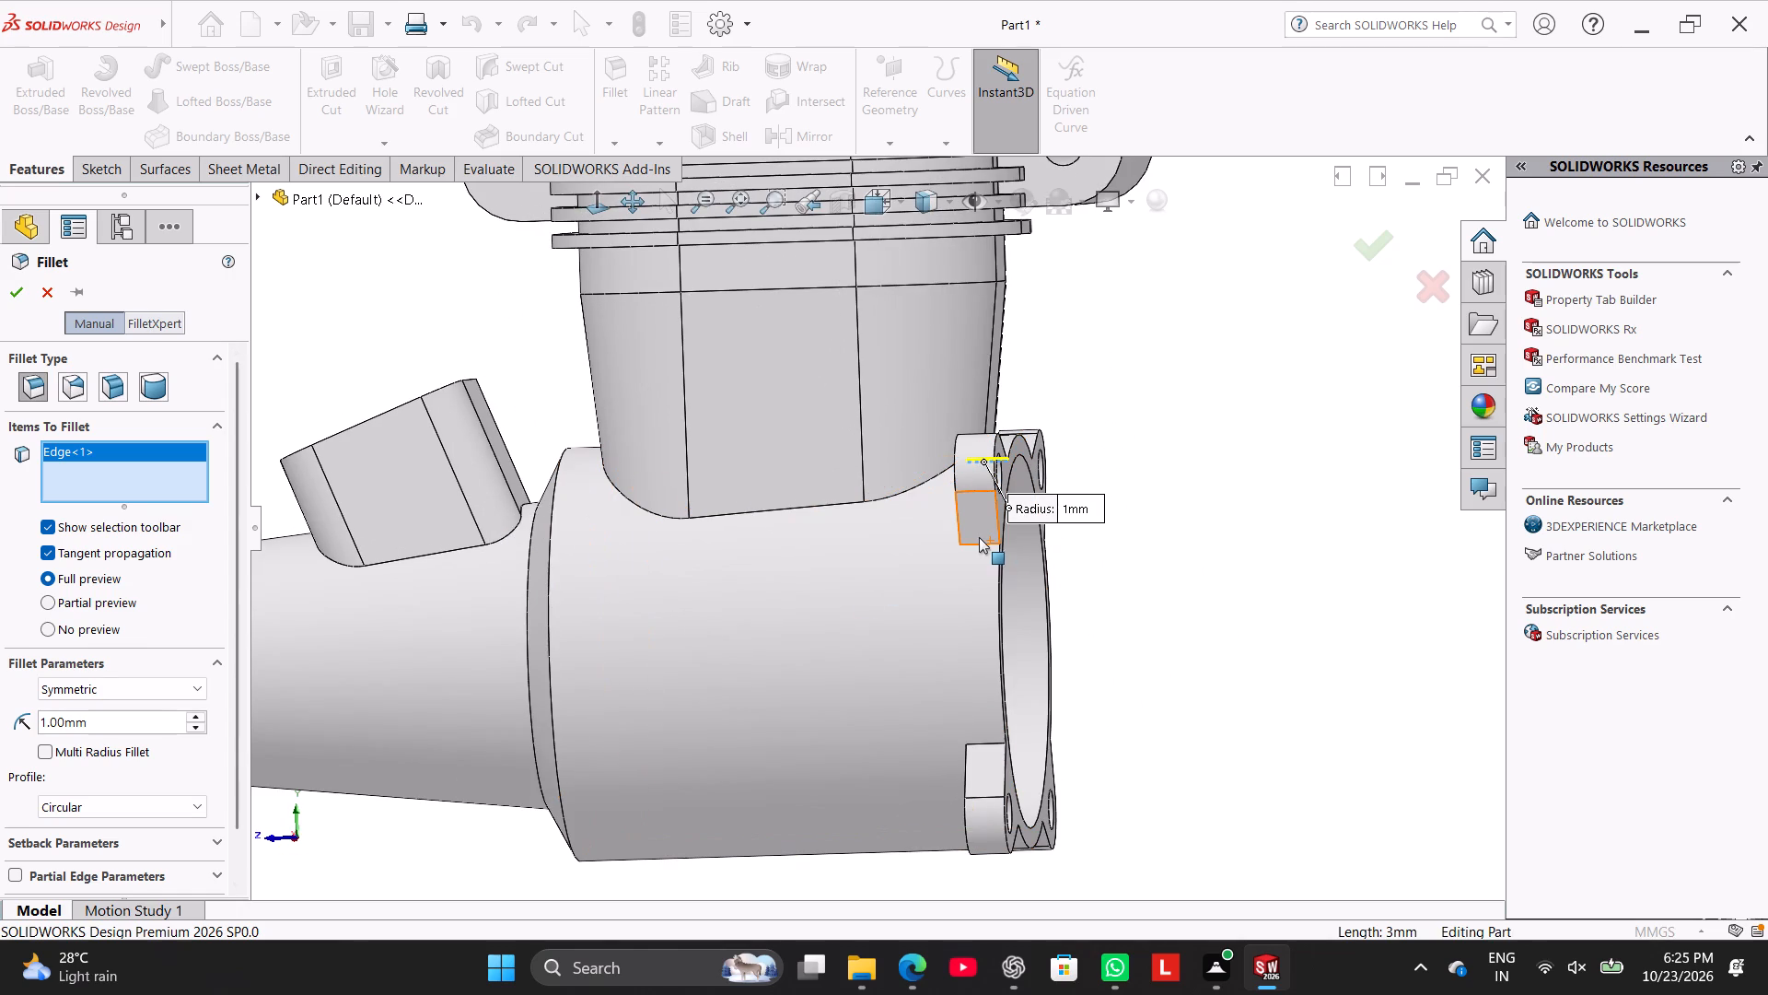
click(986, 544)
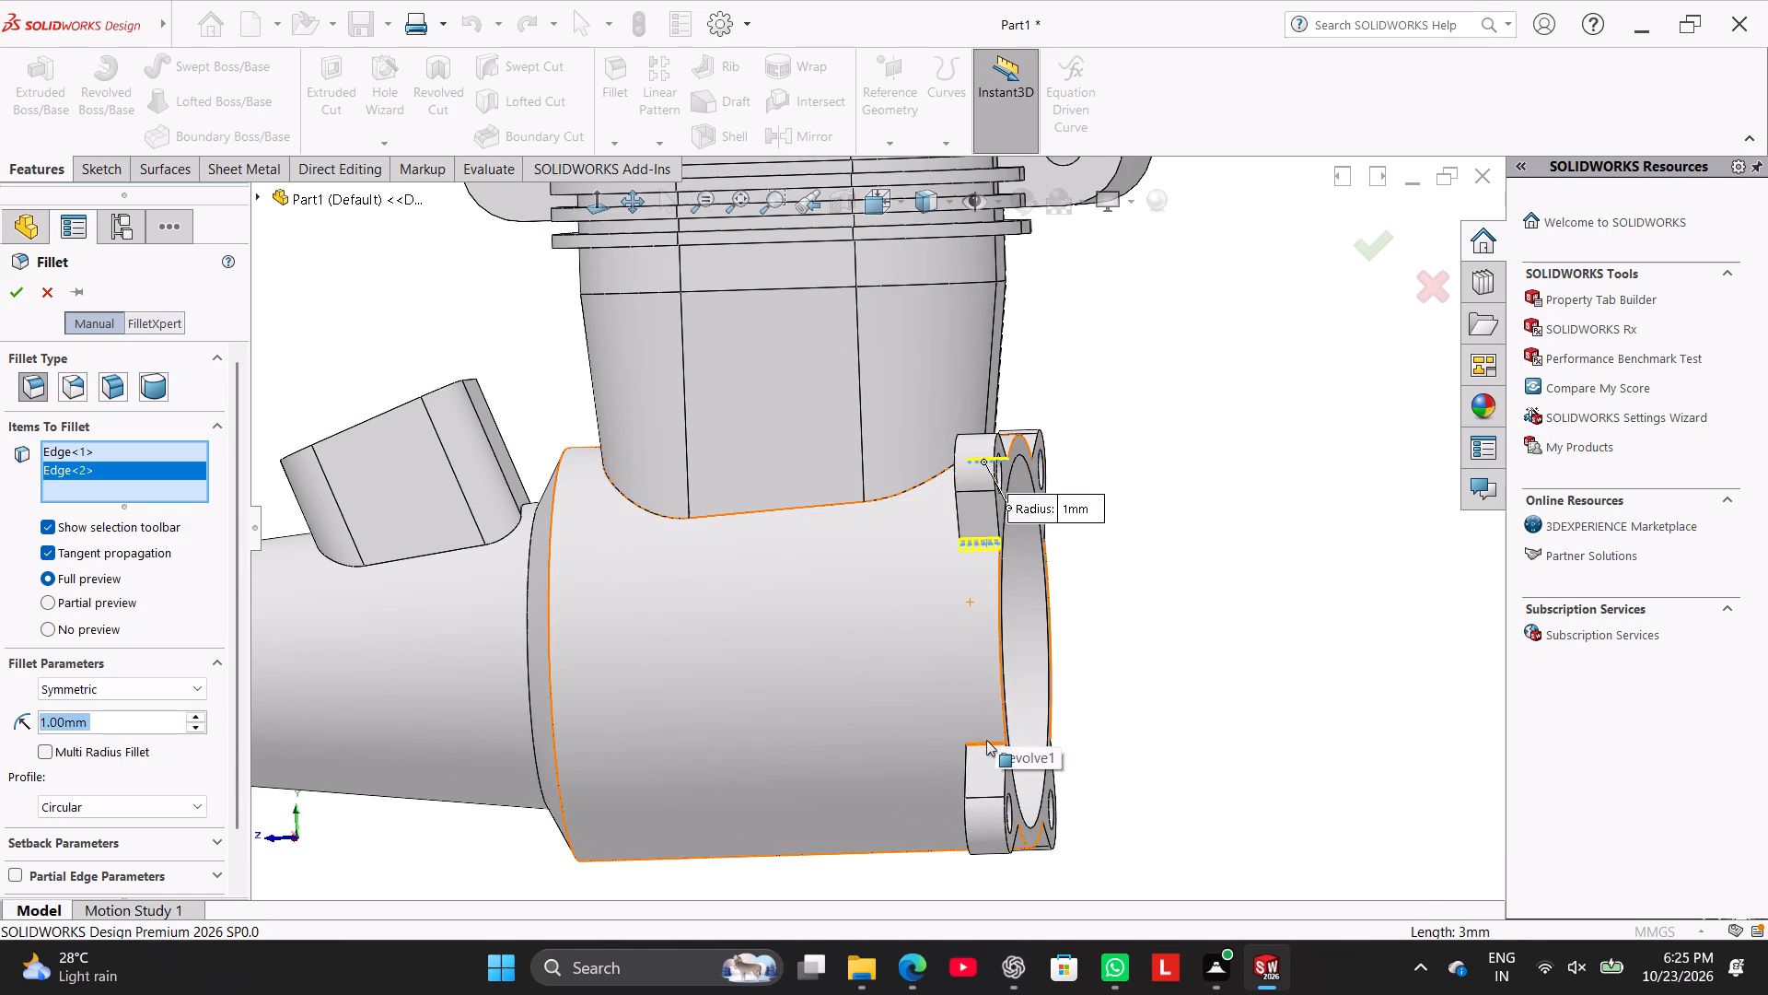
click(991, 748)
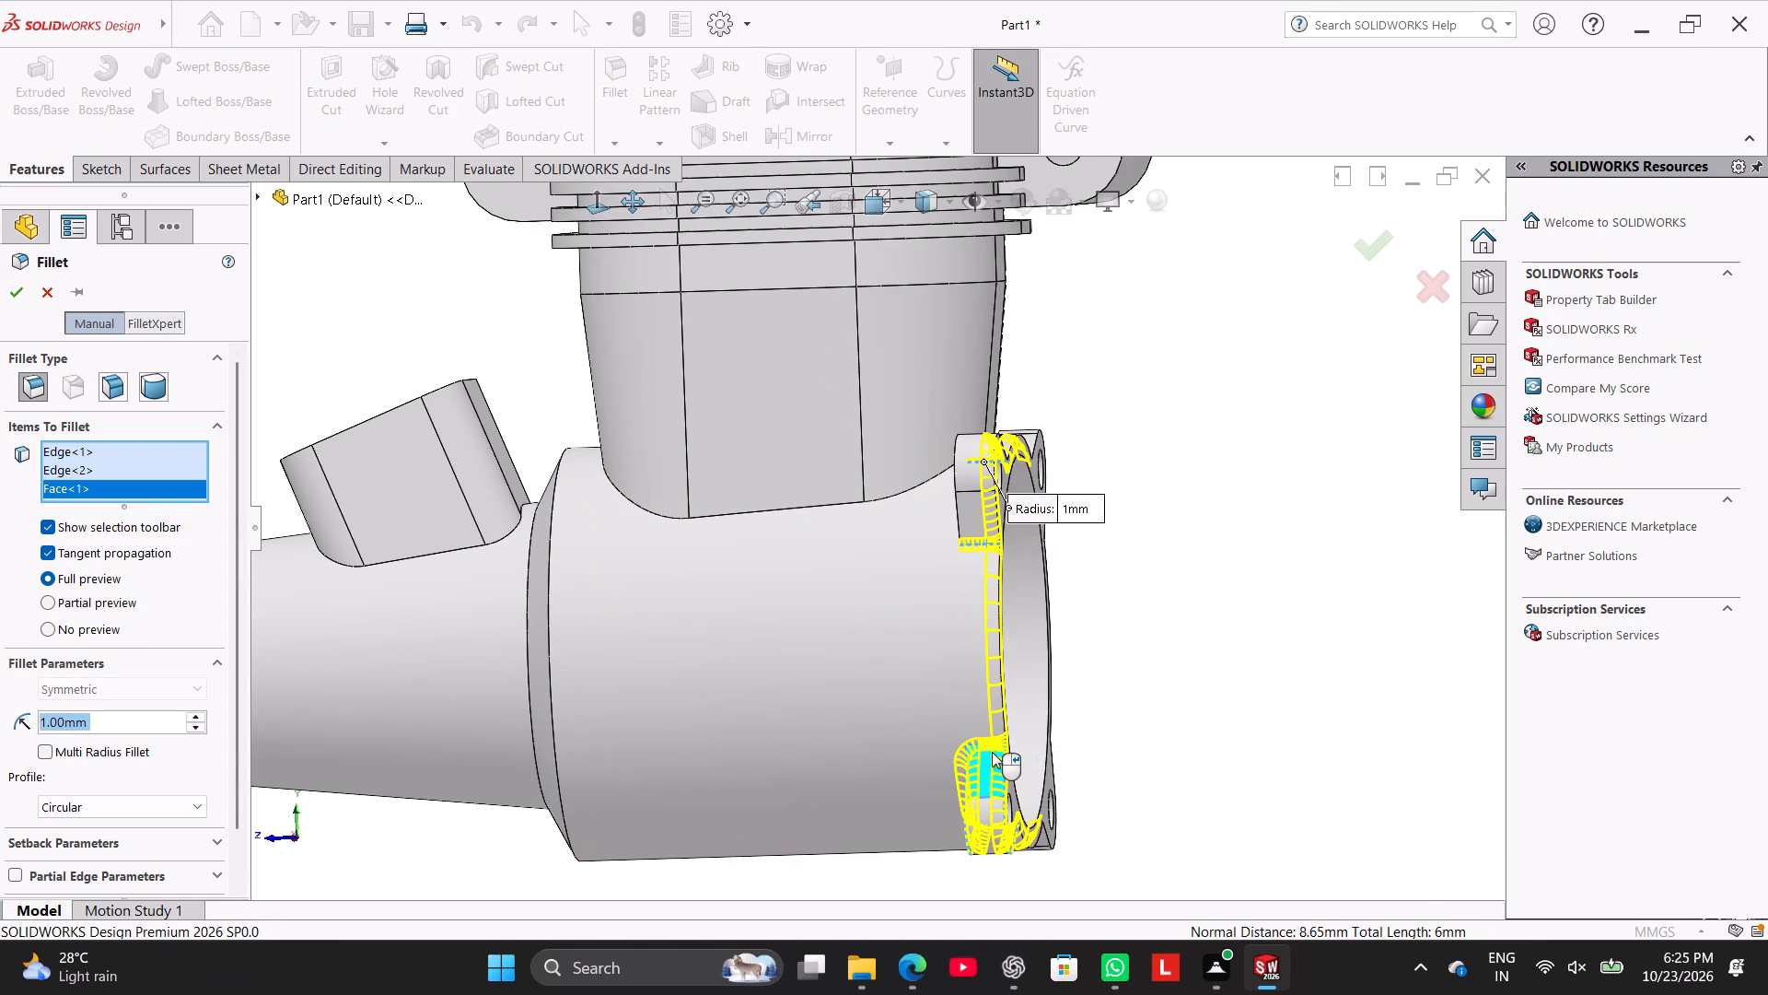
key(ctrl+z)
key(ctrl+z)
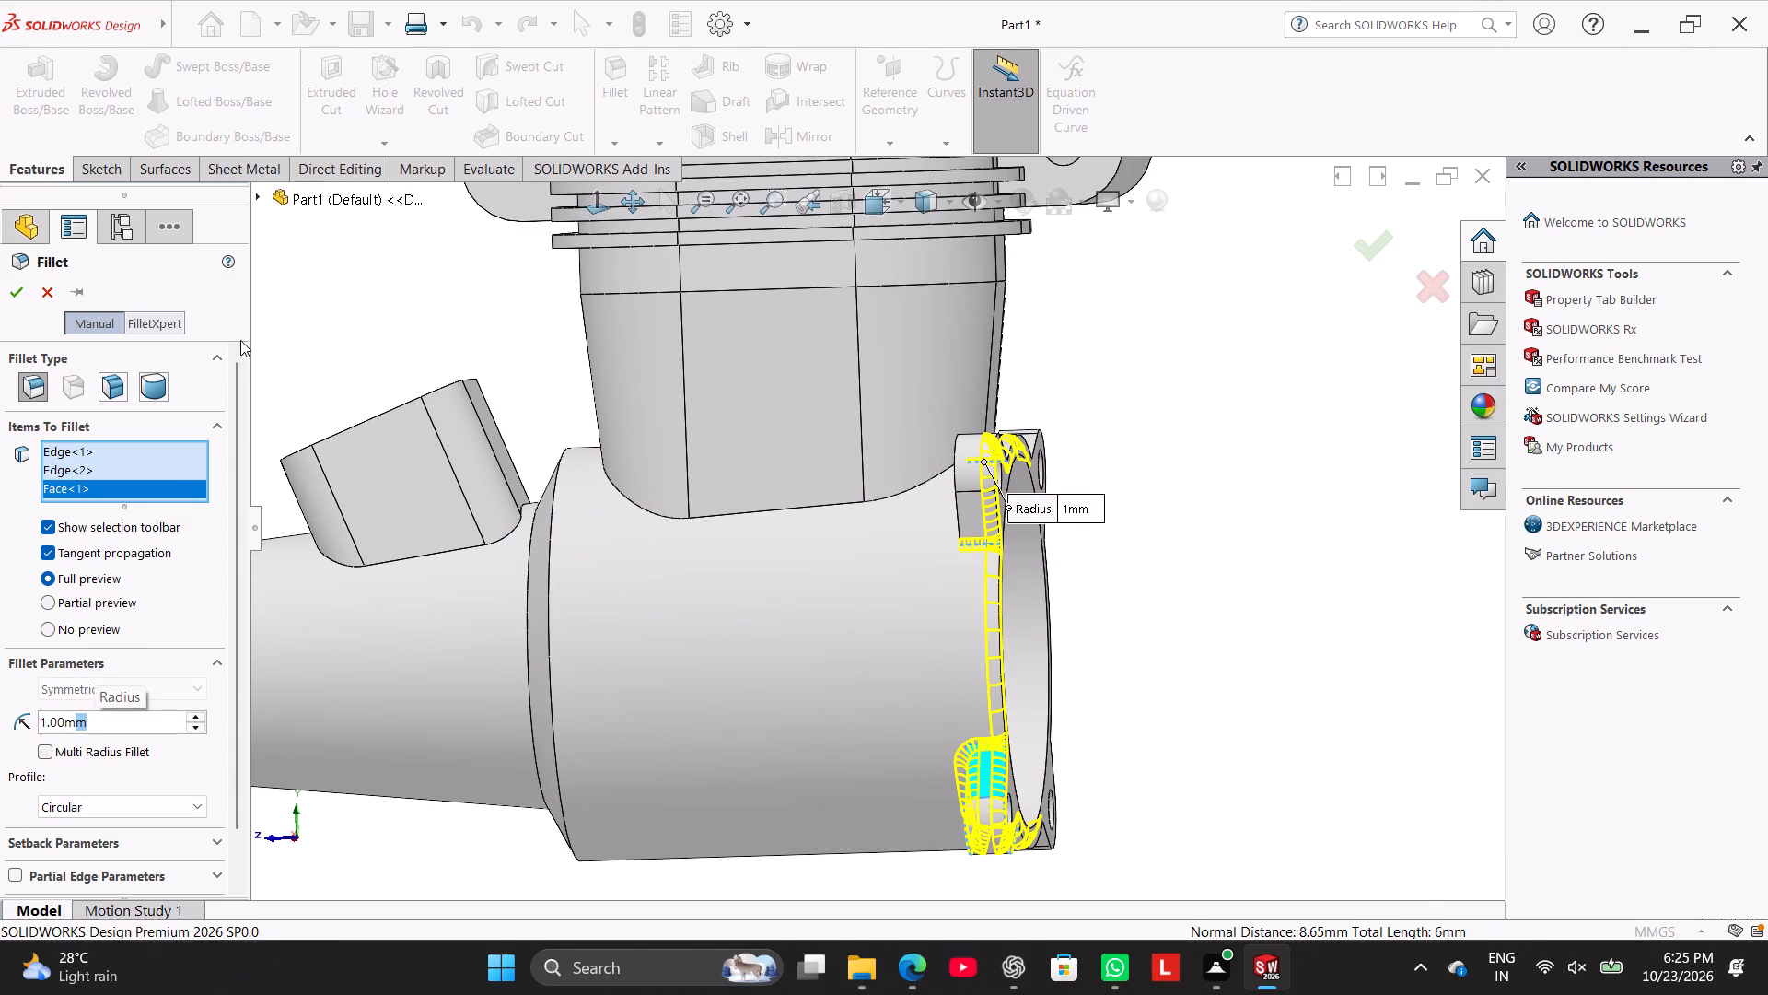
right_click(183, 494)
click(234, 536)
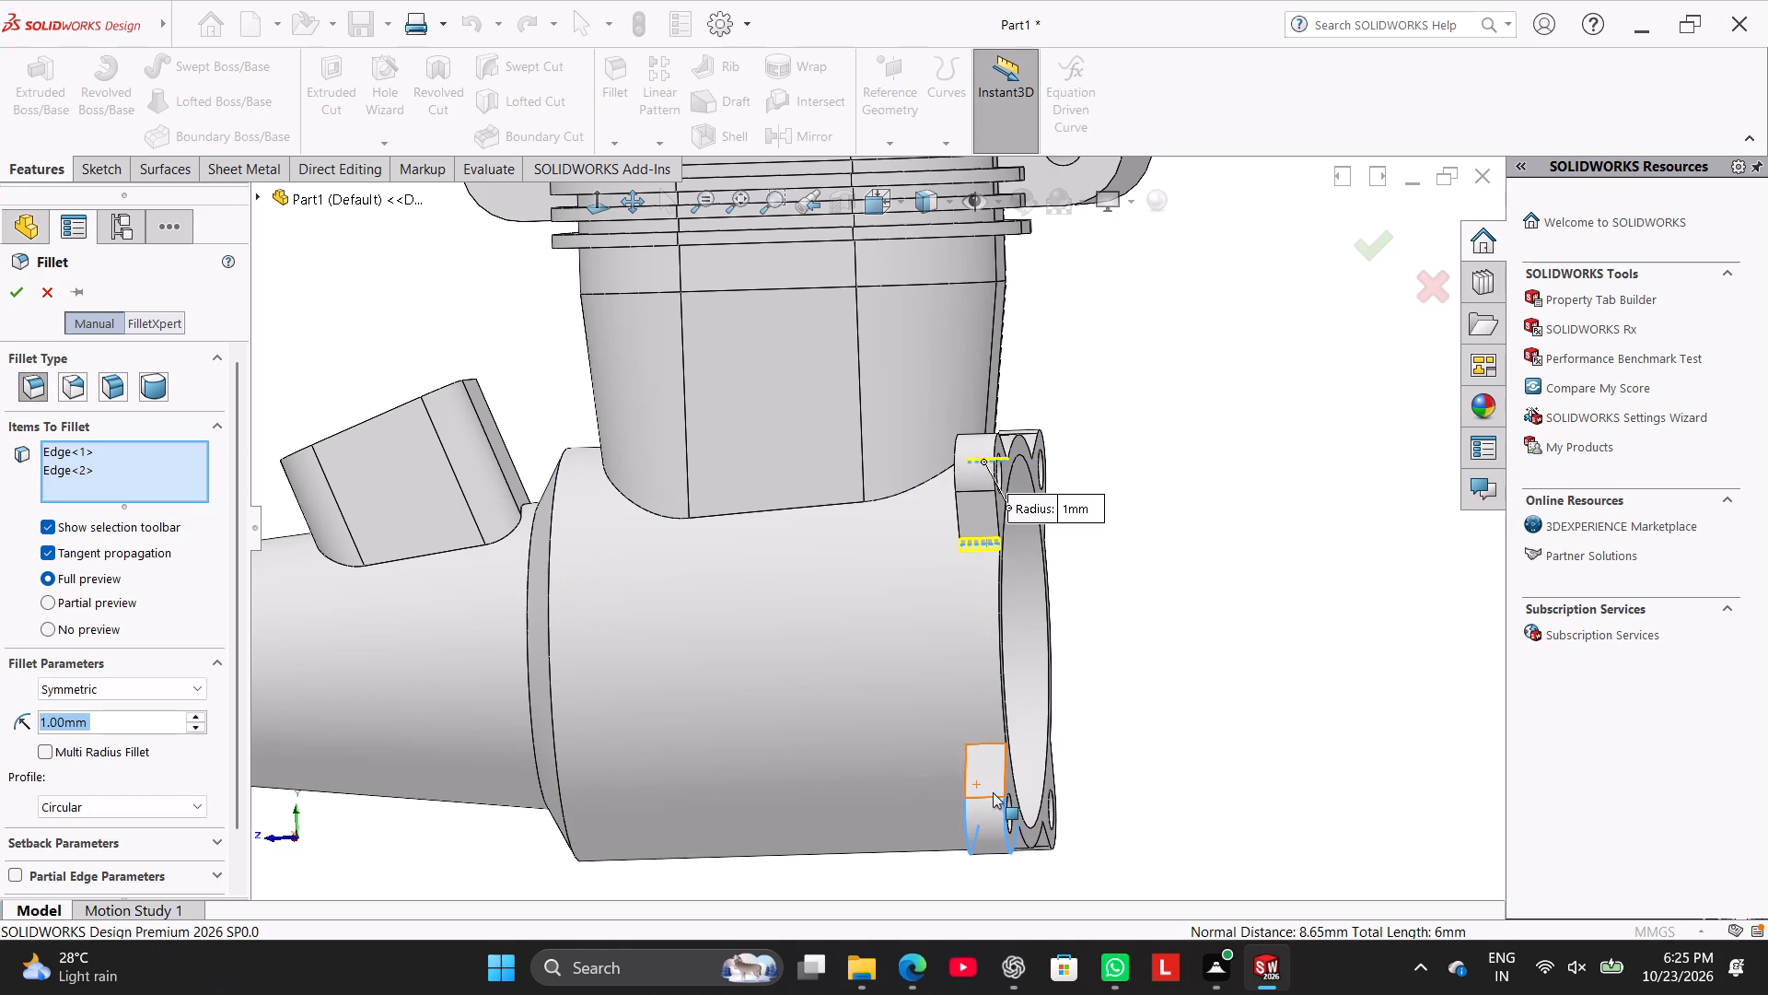
click(987, 743)
middle_drag(1032, 809, 941, 502)
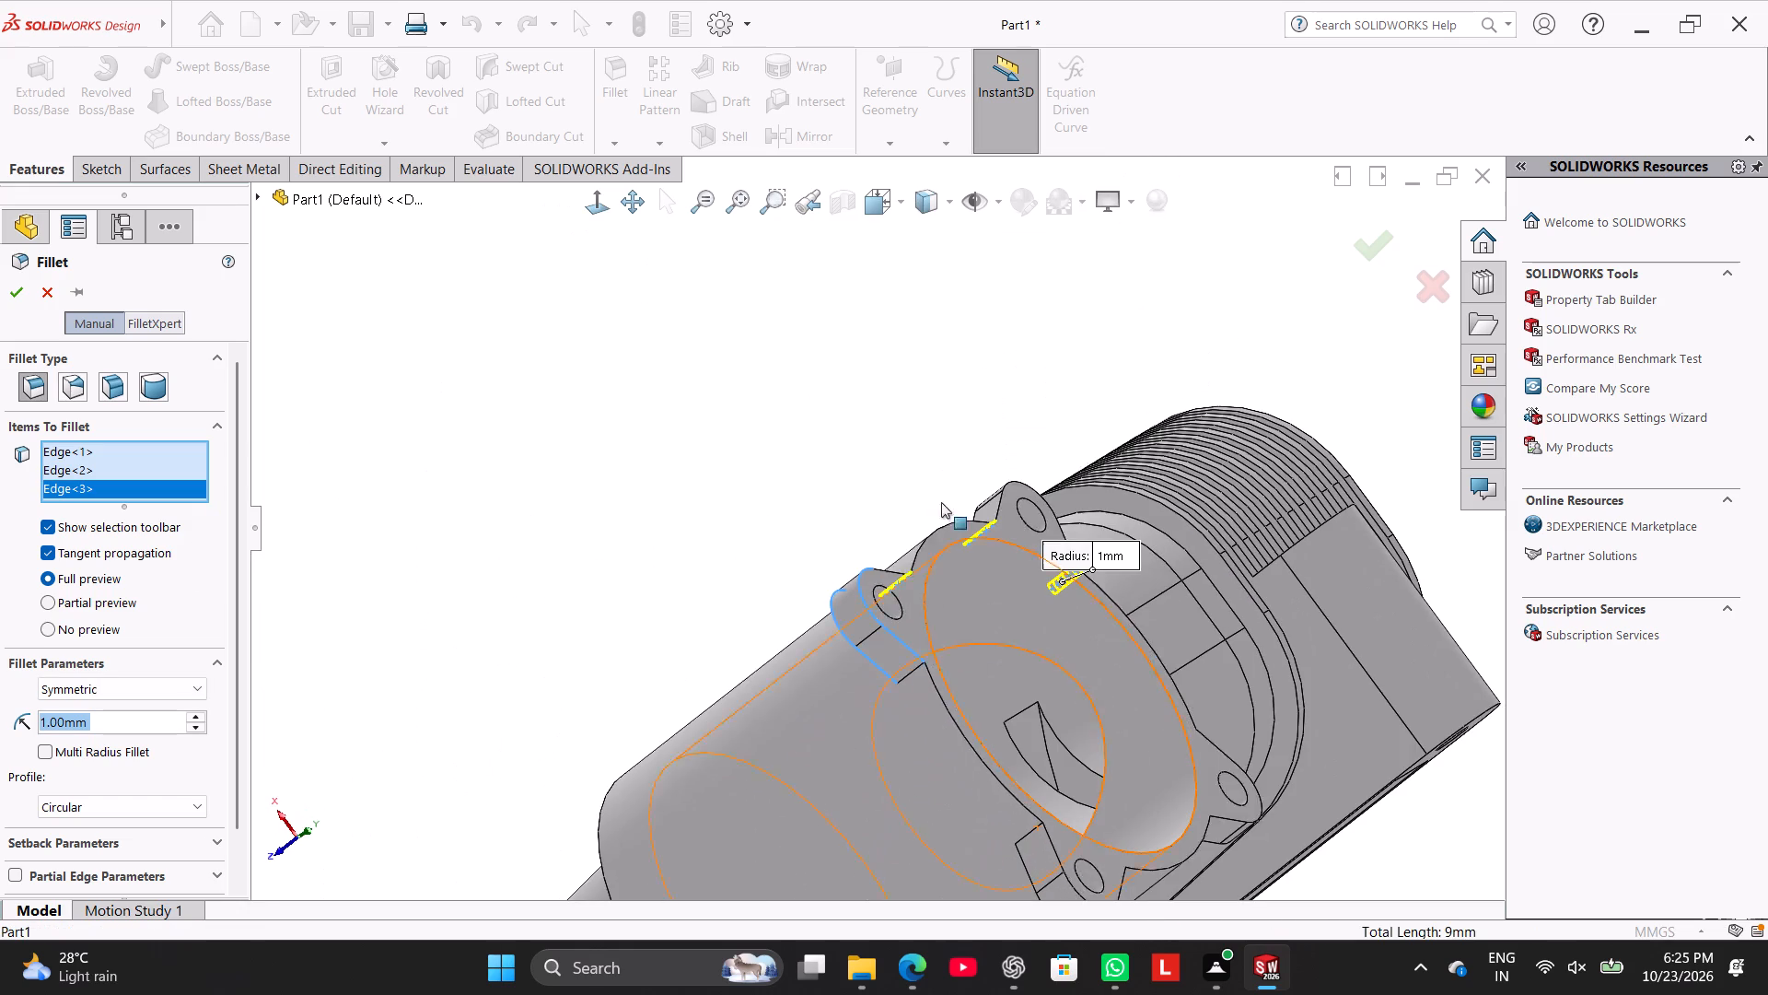
click(912, 666)
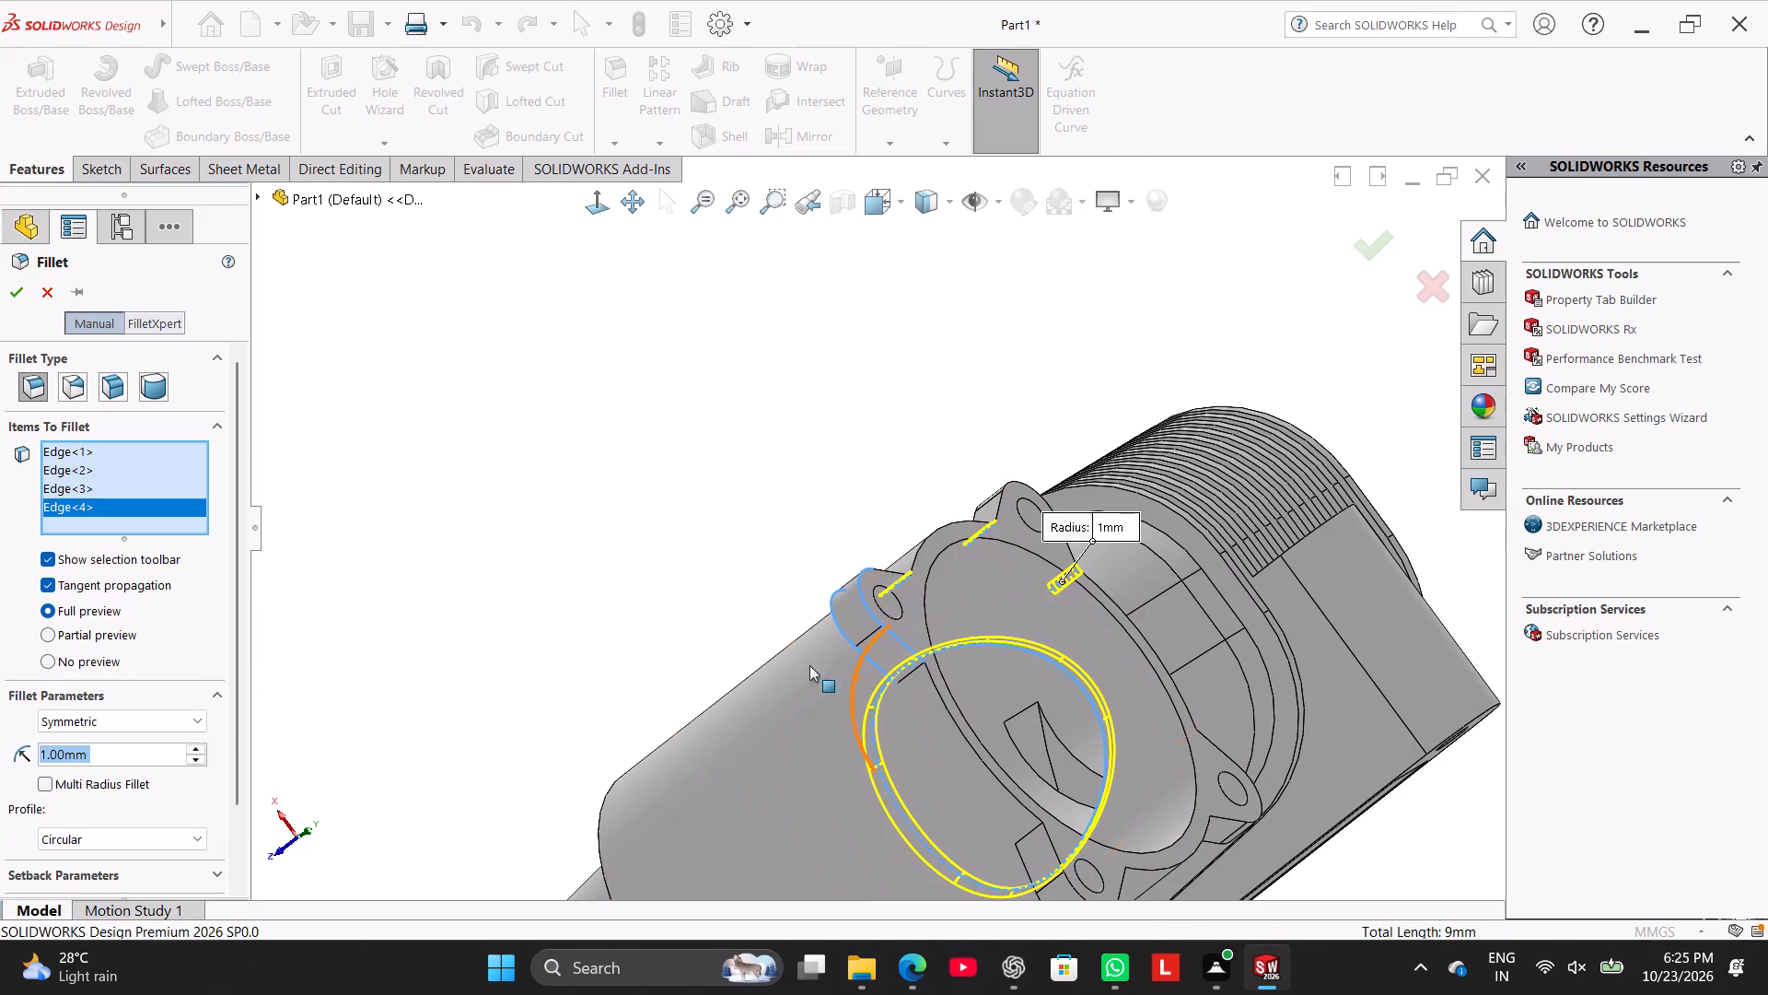
right_click(156, 512)
drag(199, 546, 209, 550)
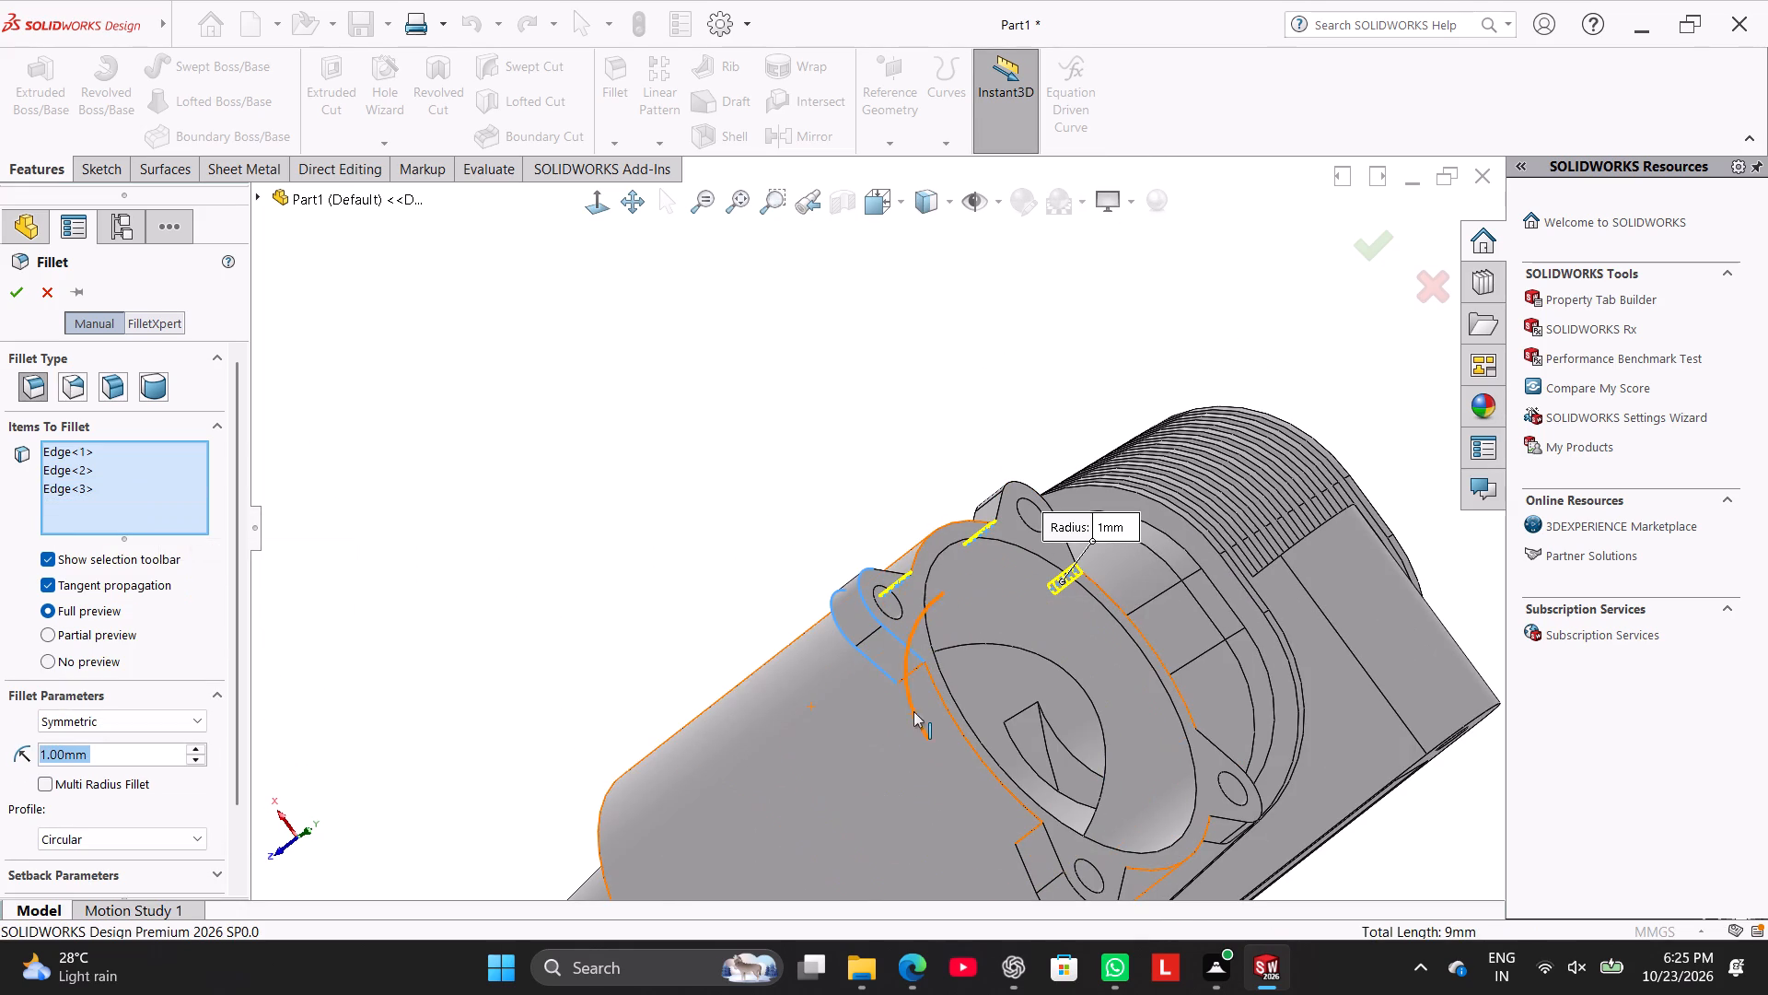
click(919, 670)
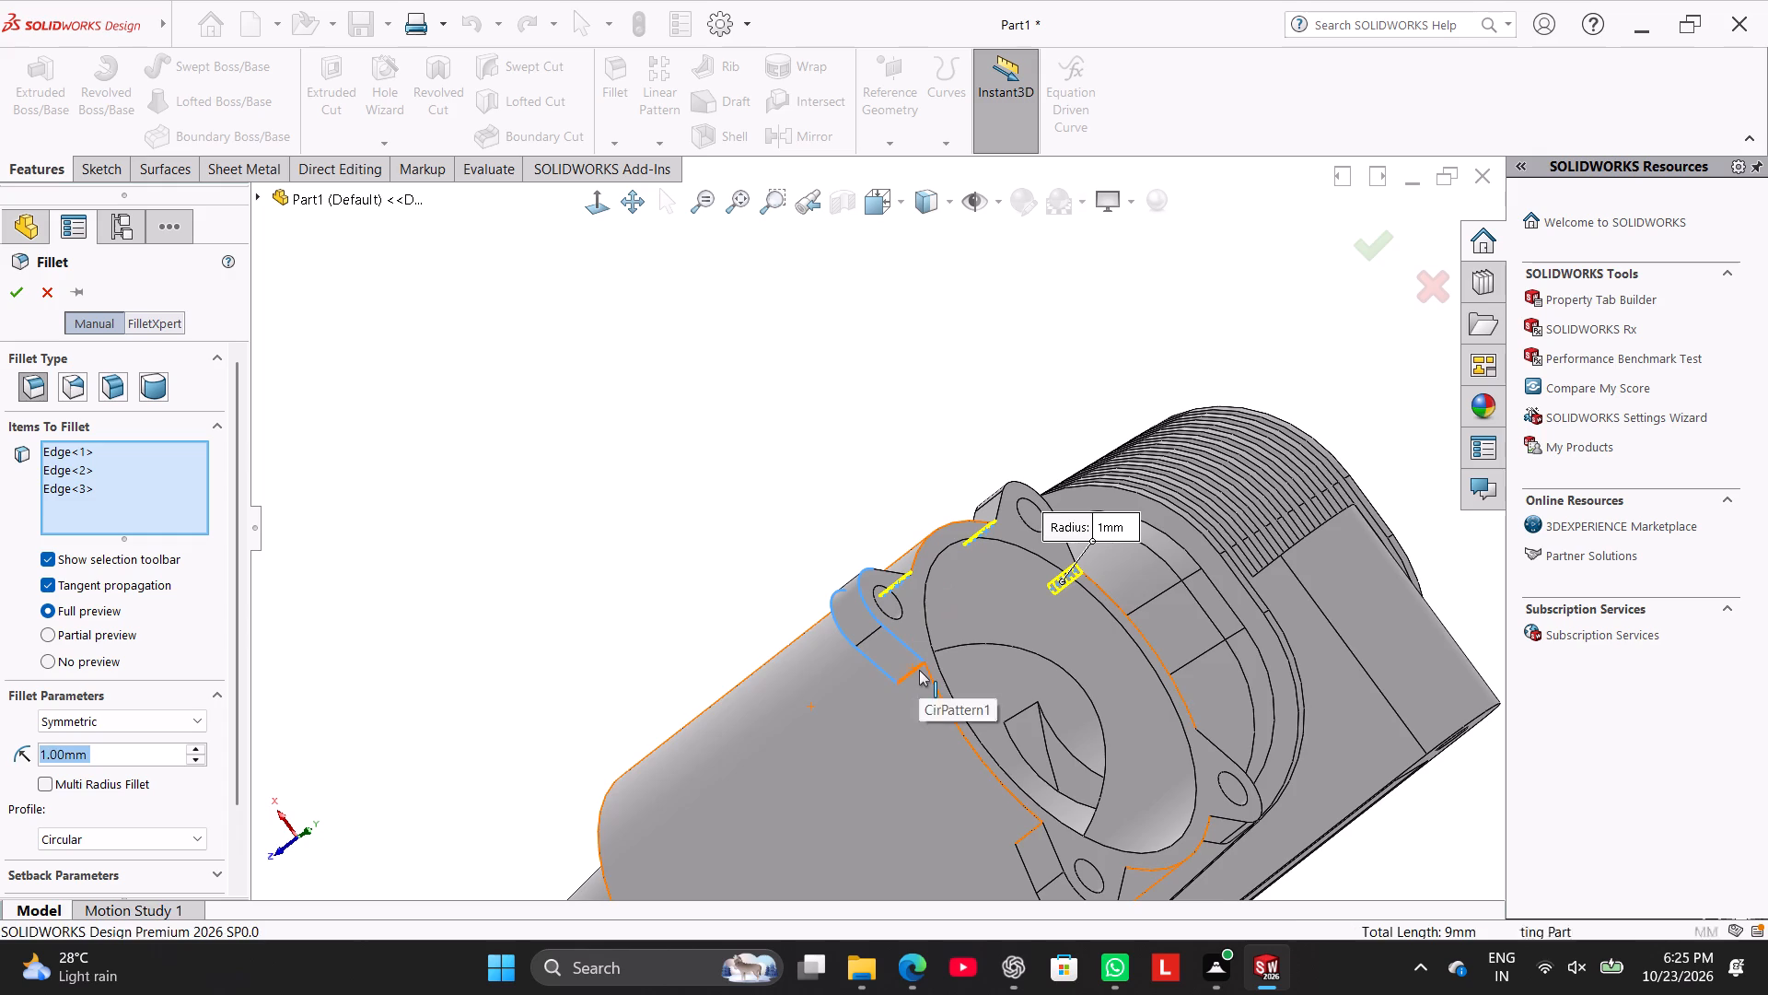
Add the remaining four lug-to-body corner edges and apply the 1 mm fillet to all four lugs.
middle_drag(1018, 800, 1010, 683)
scroll(1032, 792, down, 4)
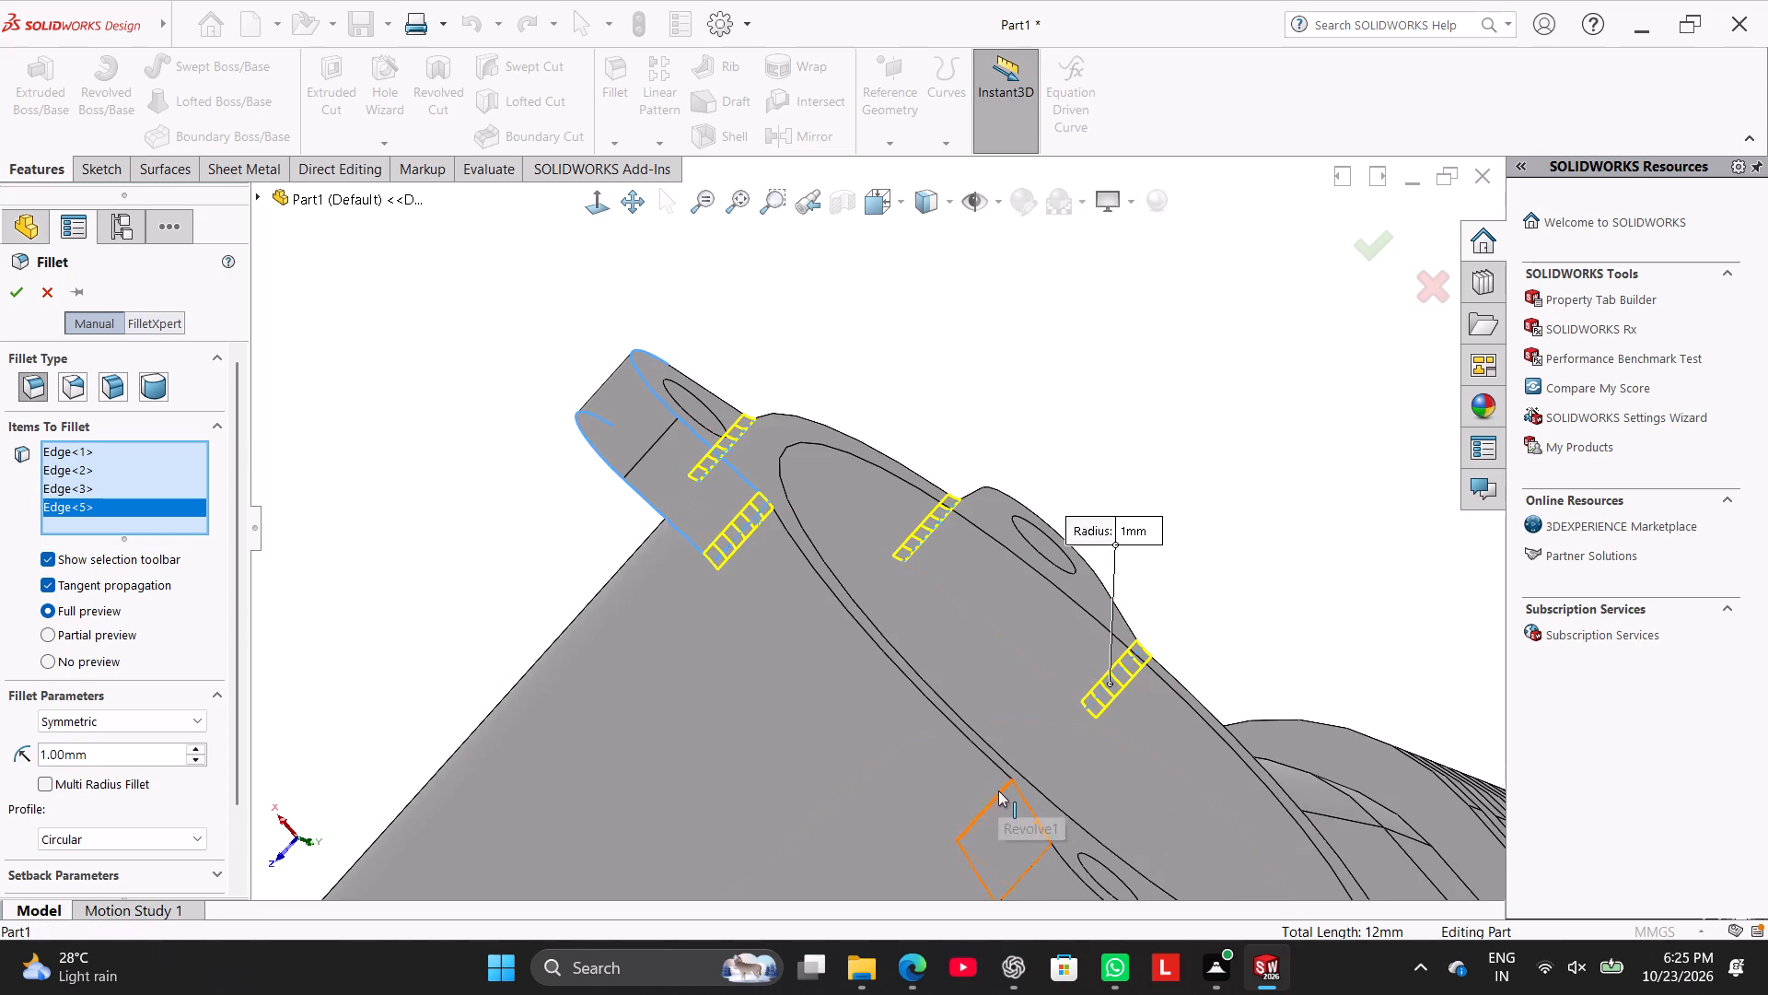
click(999, 792)
middle_drag(943, 768, 864, 657)
scroll(997, 802, up, 2)
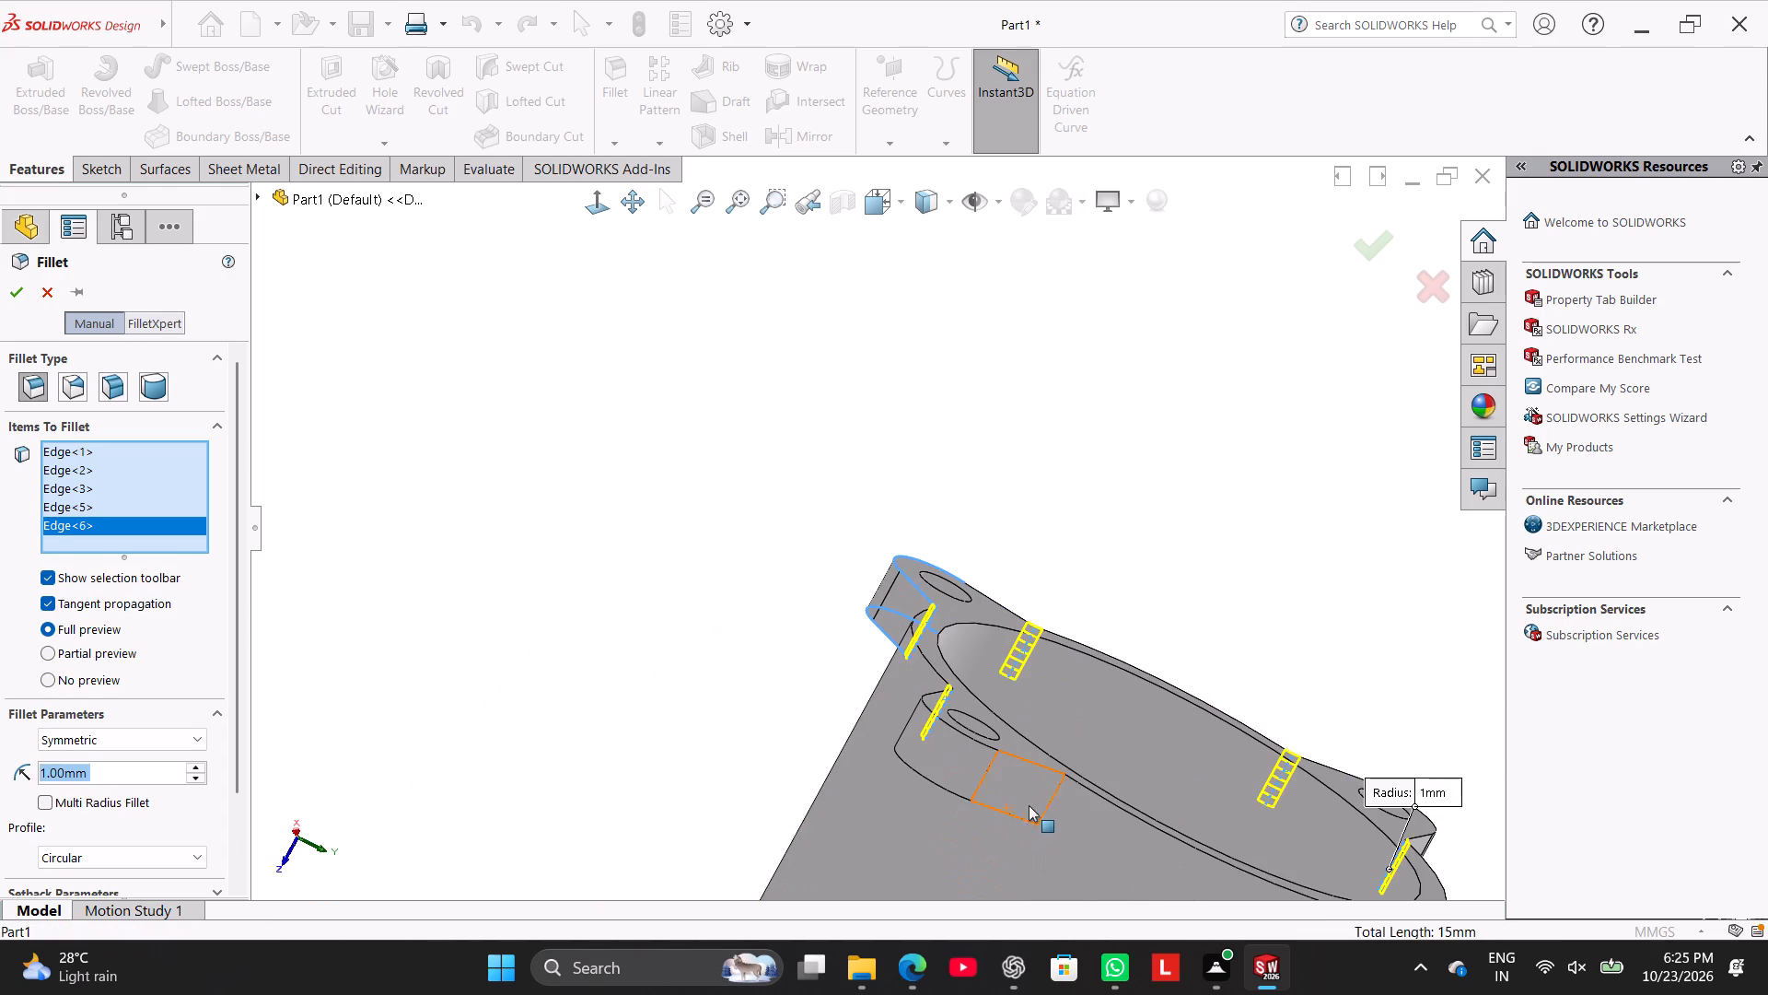
click(1053, 796)
middle_drag(988, 789, 971, 754)
scroll(979, 771, up, 4)
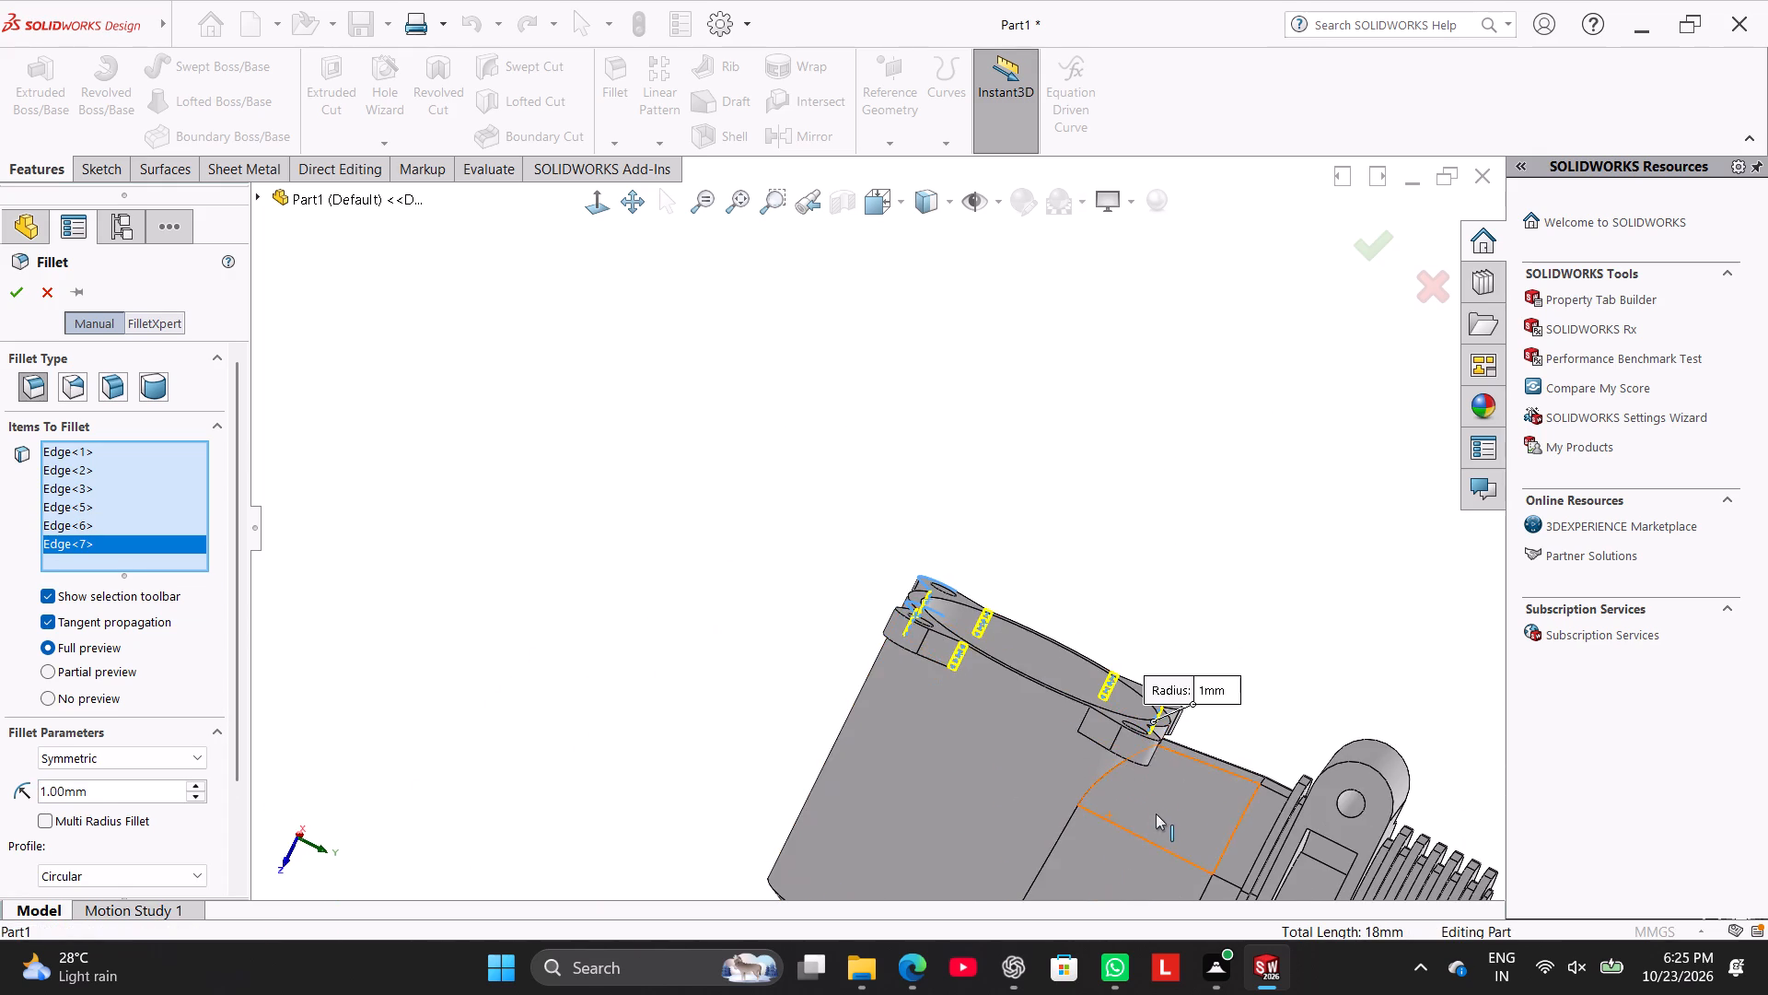
scroll(1165, 809, down, 2)
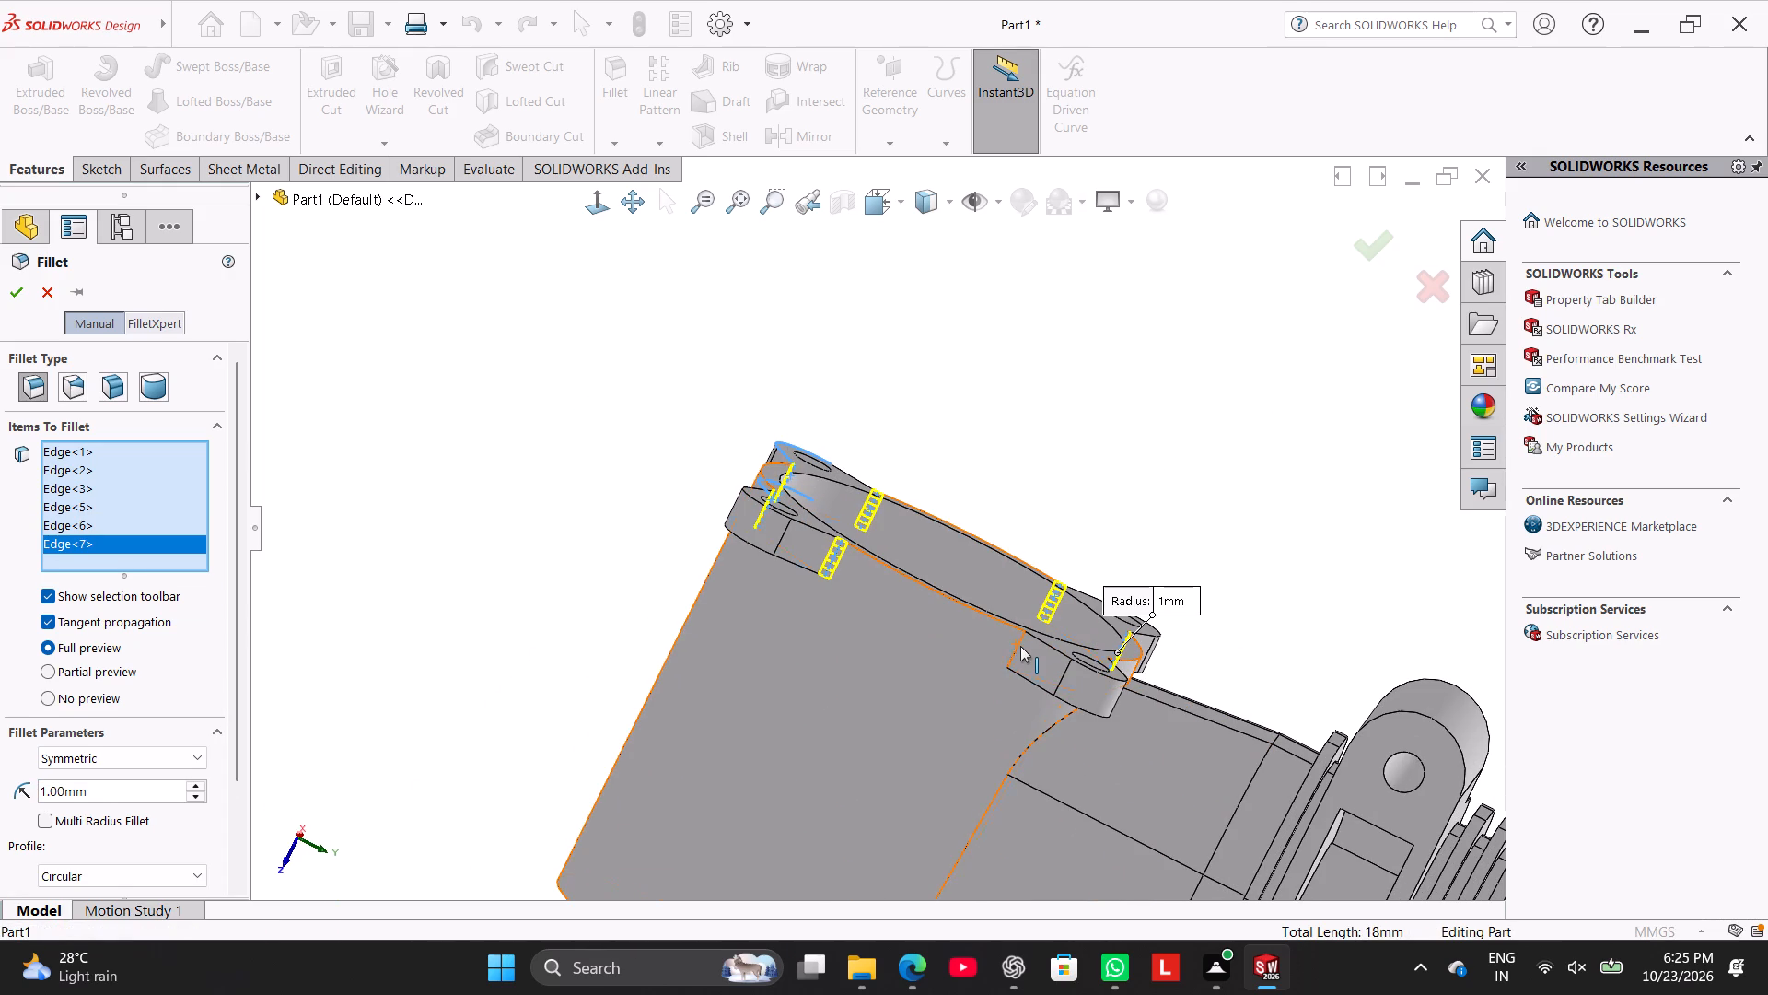
click(1020, 648)
middle_drag(1059, 713, 964, 639)
scroll(1151, 707, down, 3)
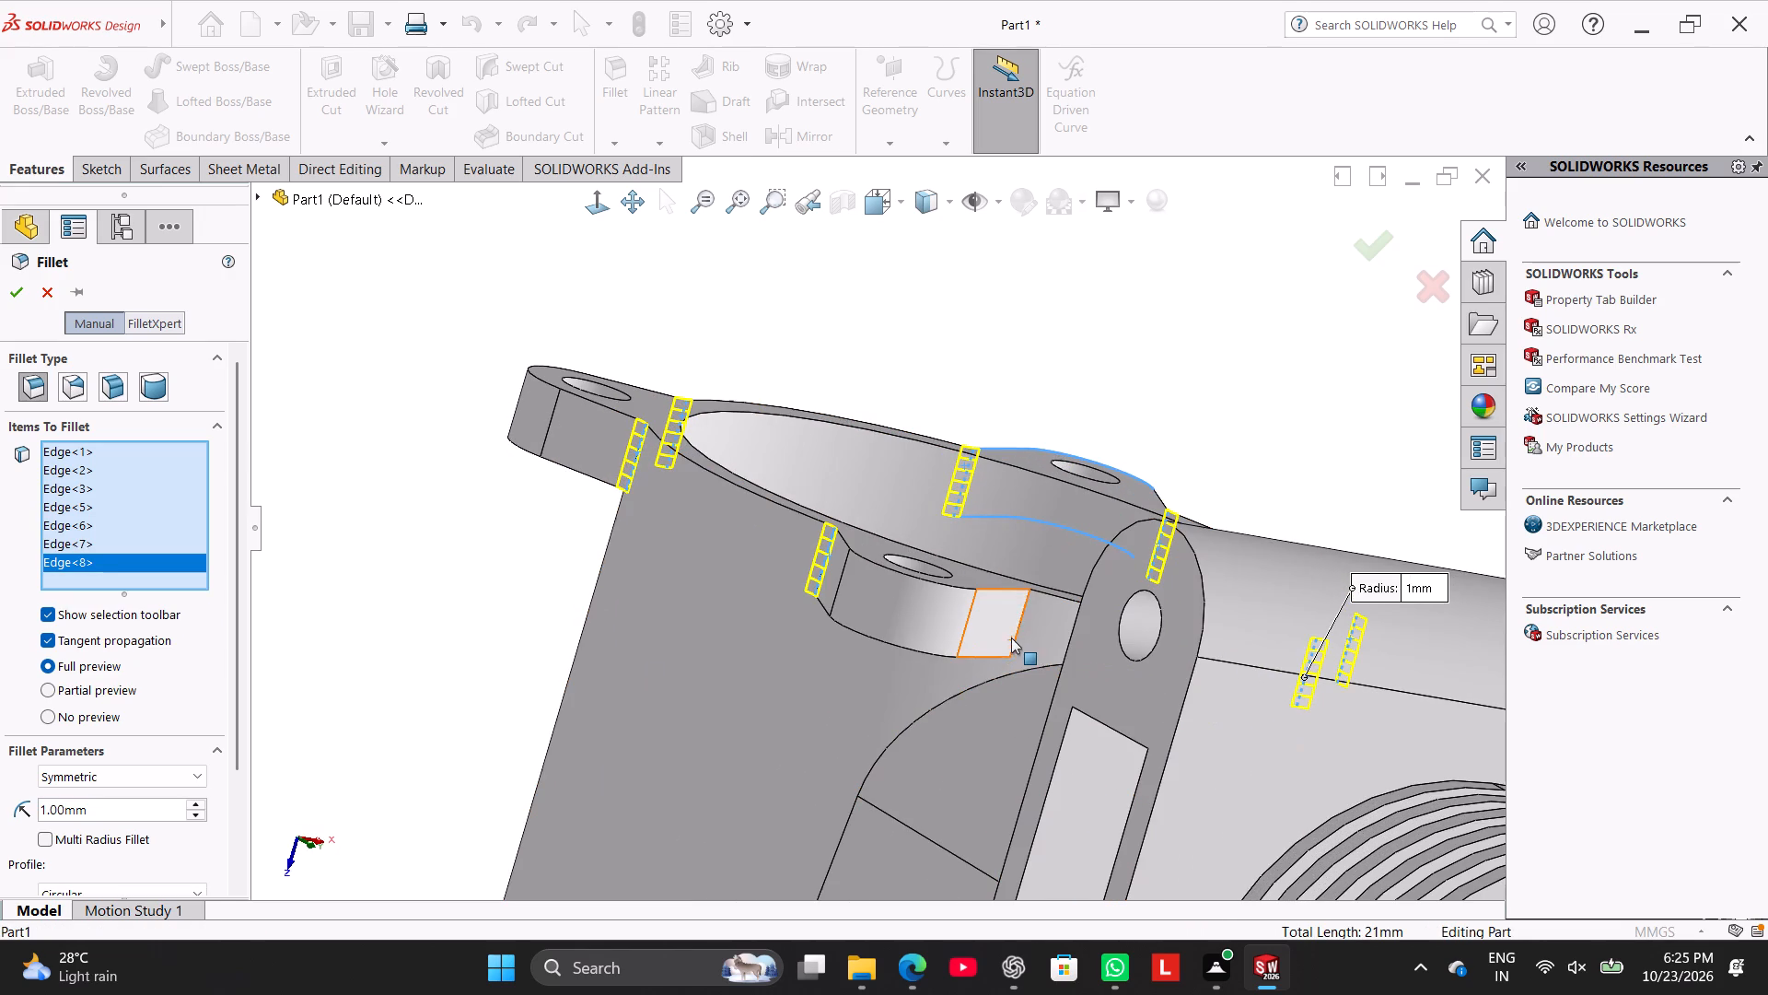
click(1020, 632)
middle_drag(1013, 692, 843, 617)
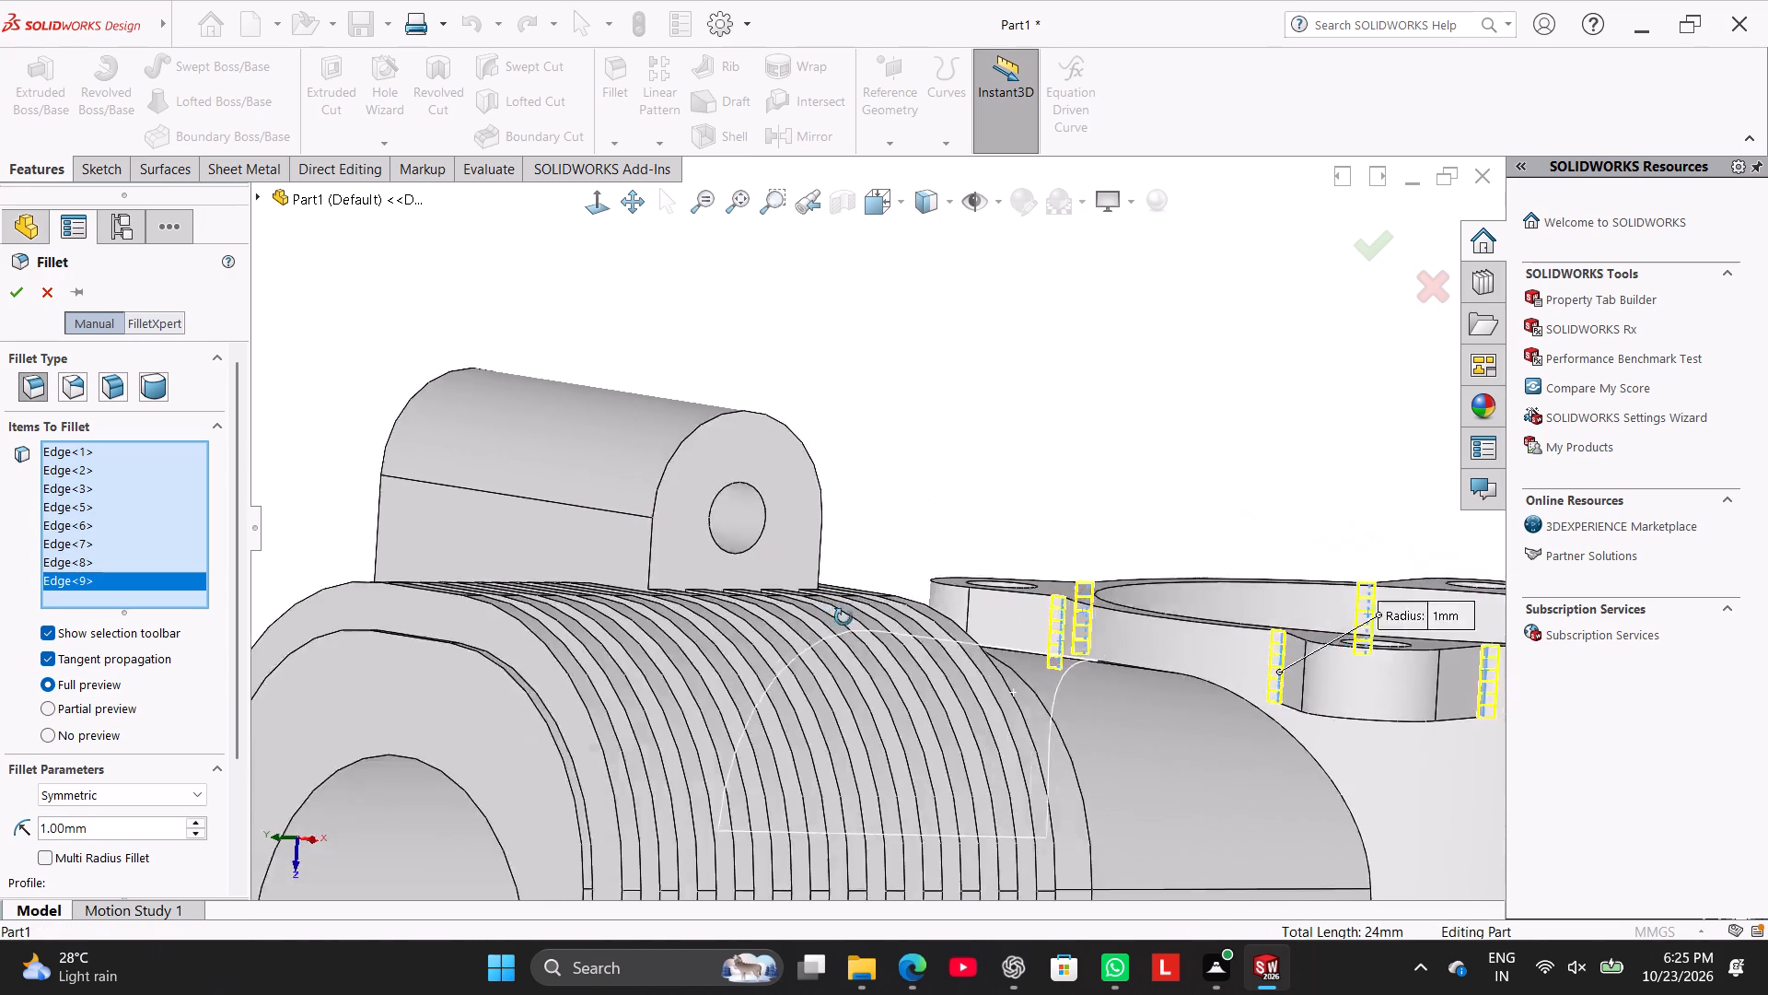
middle_drag(843, 617, 700, 585)
right_drag(932, 406, 974, 345)
right_drag(1014, 361, 1169, 282)
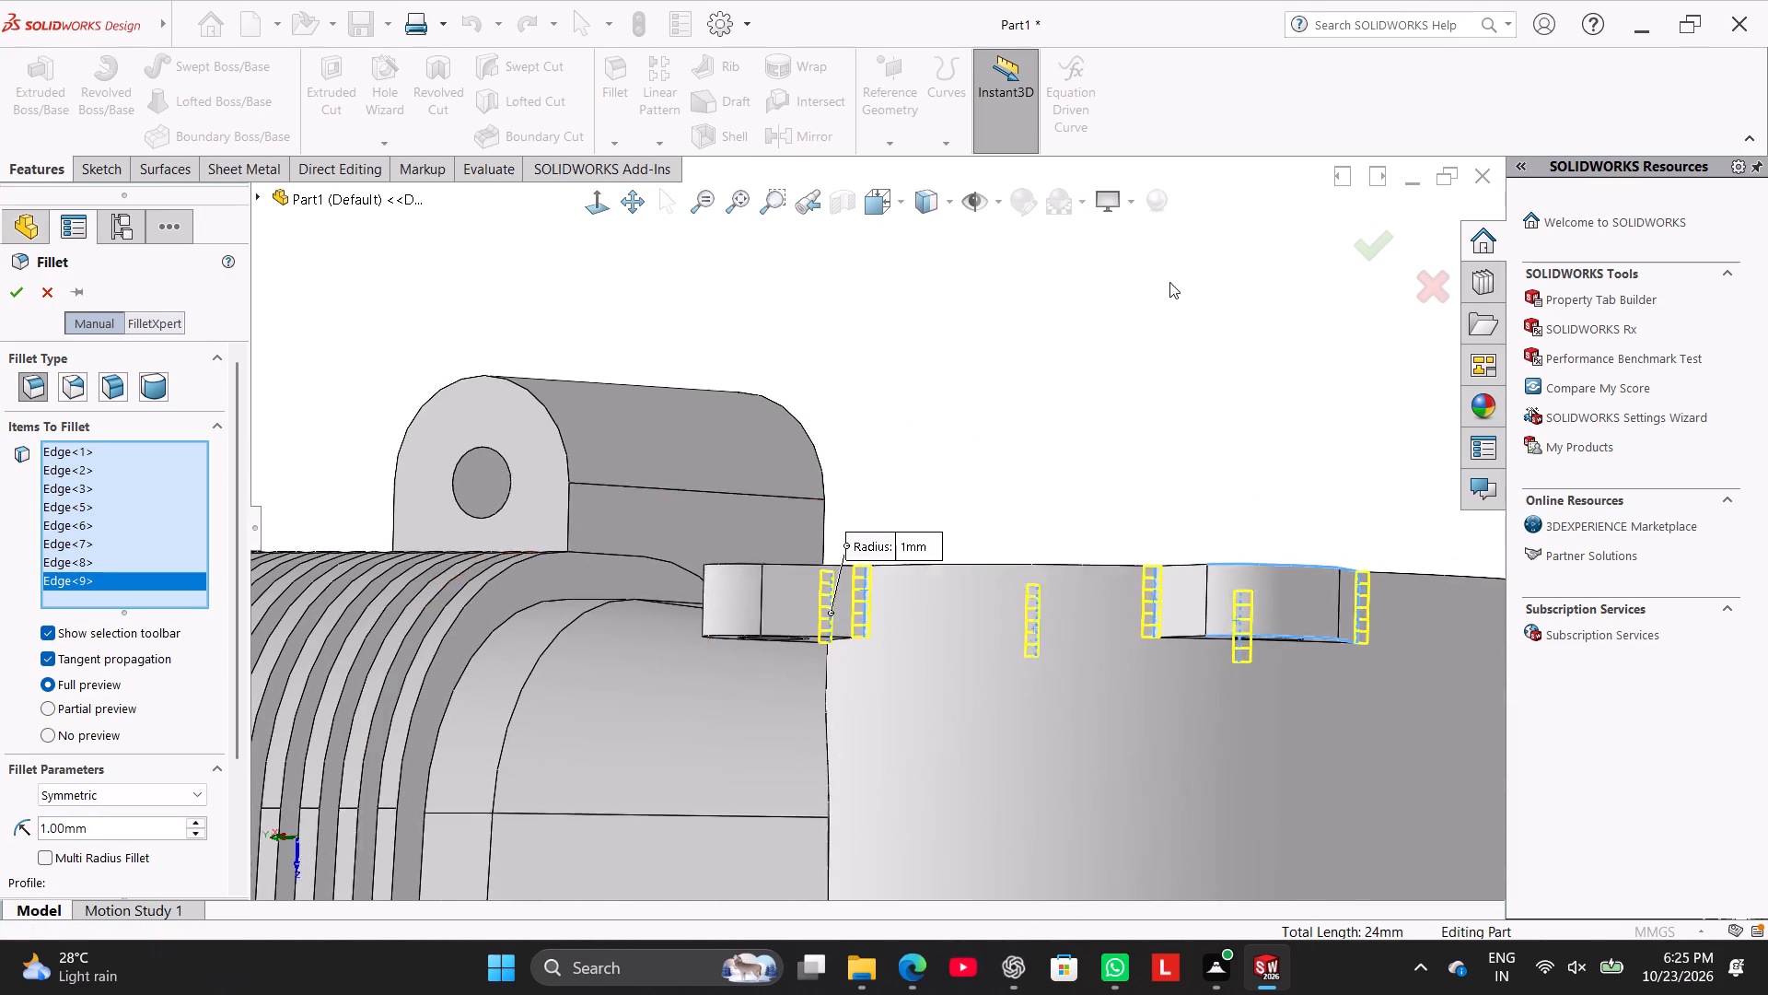
right_drag(1169, 282, 1156, 286)
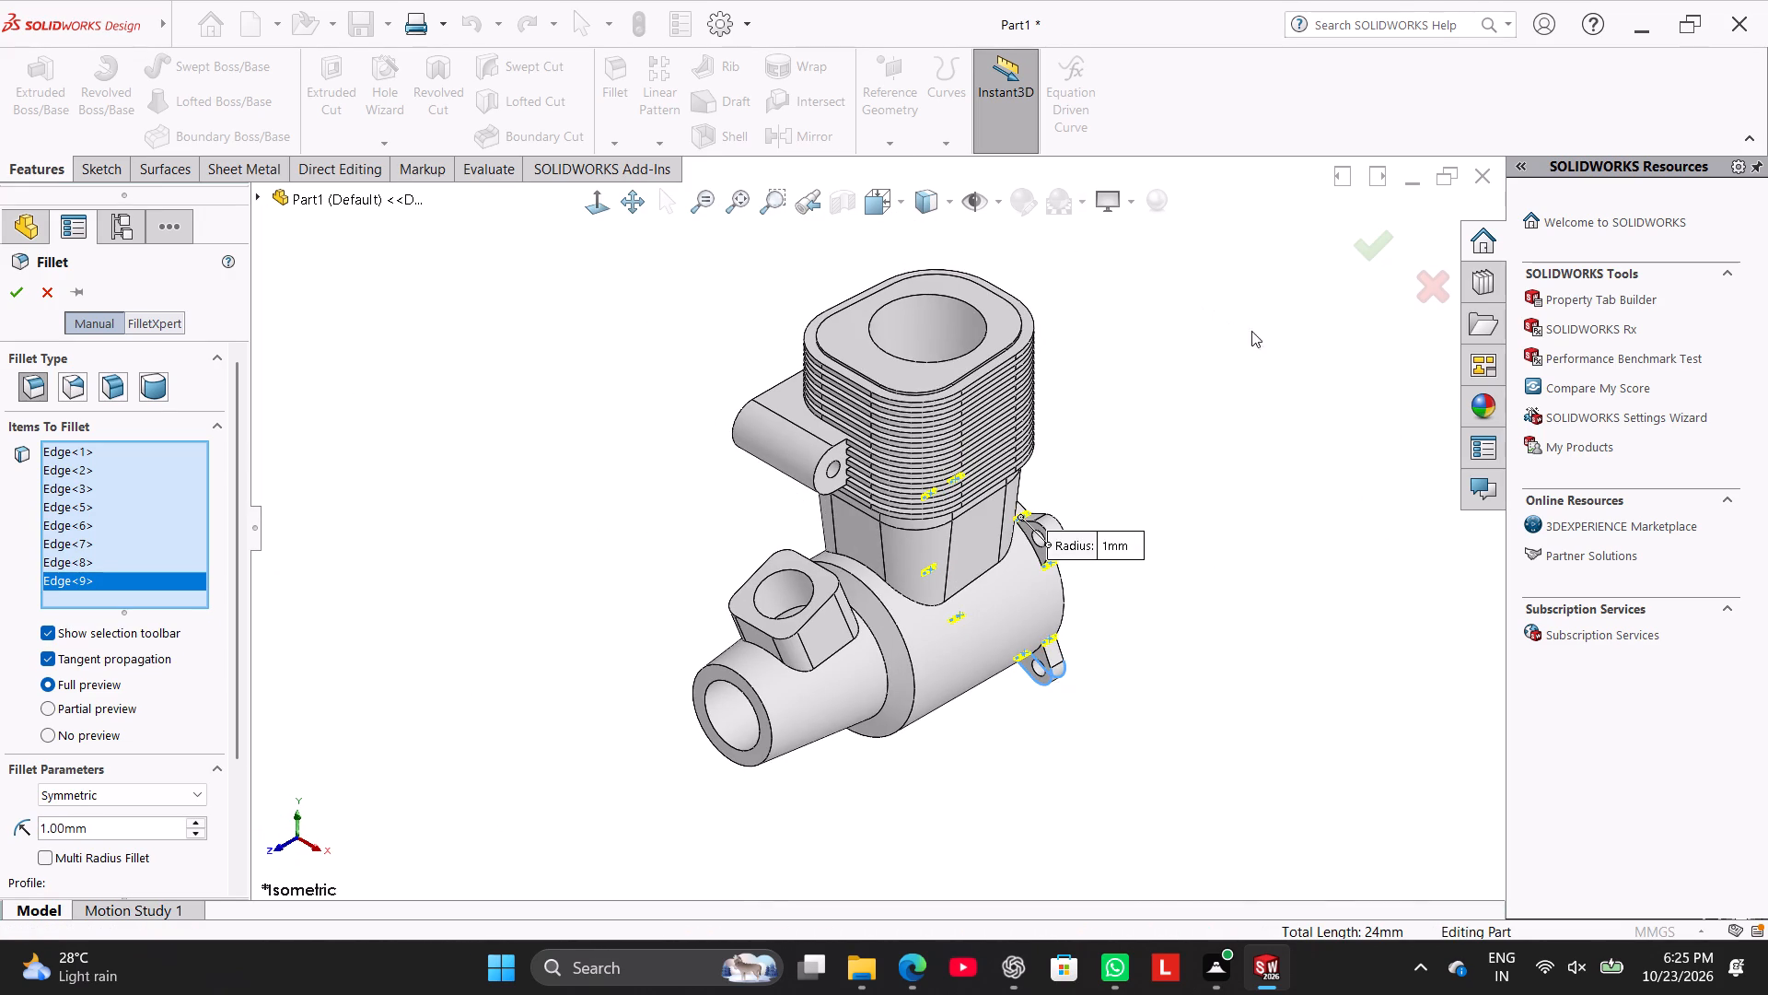
click(14, 292)
click(649, 445)
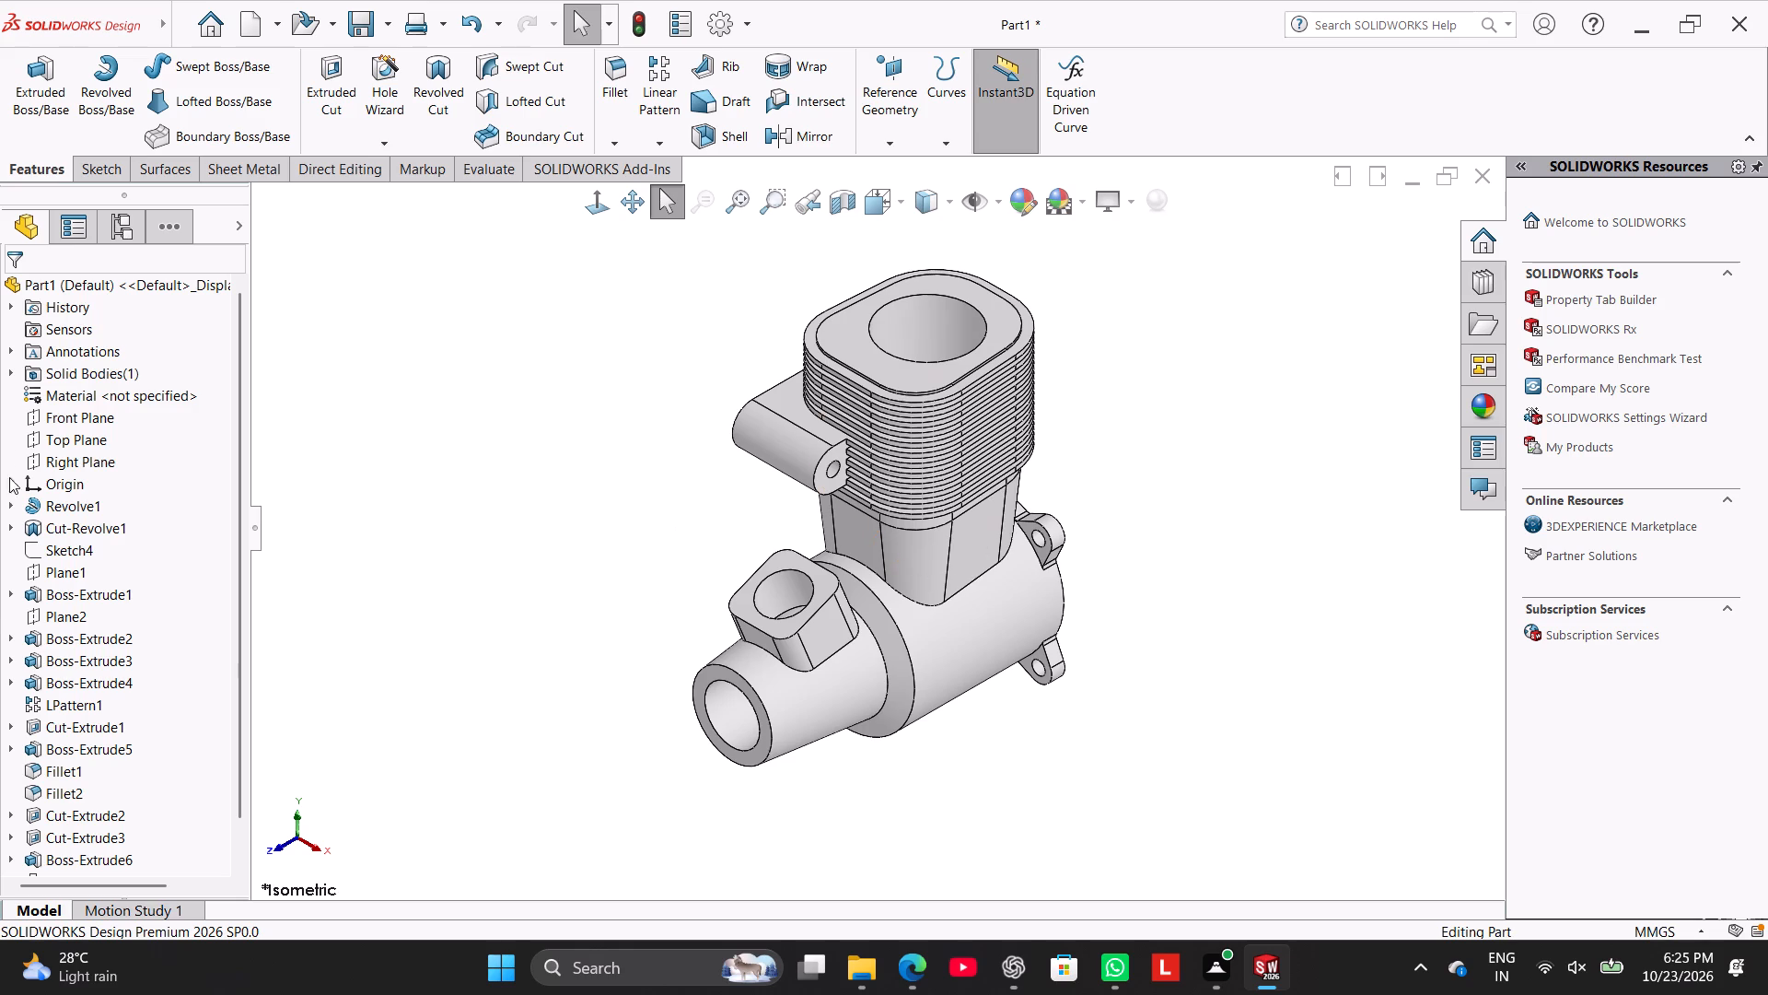
Sketch a center rectangle about 52 mm wide on the Top Plane, centred on the finned boss's round bore.
click(85, 436)
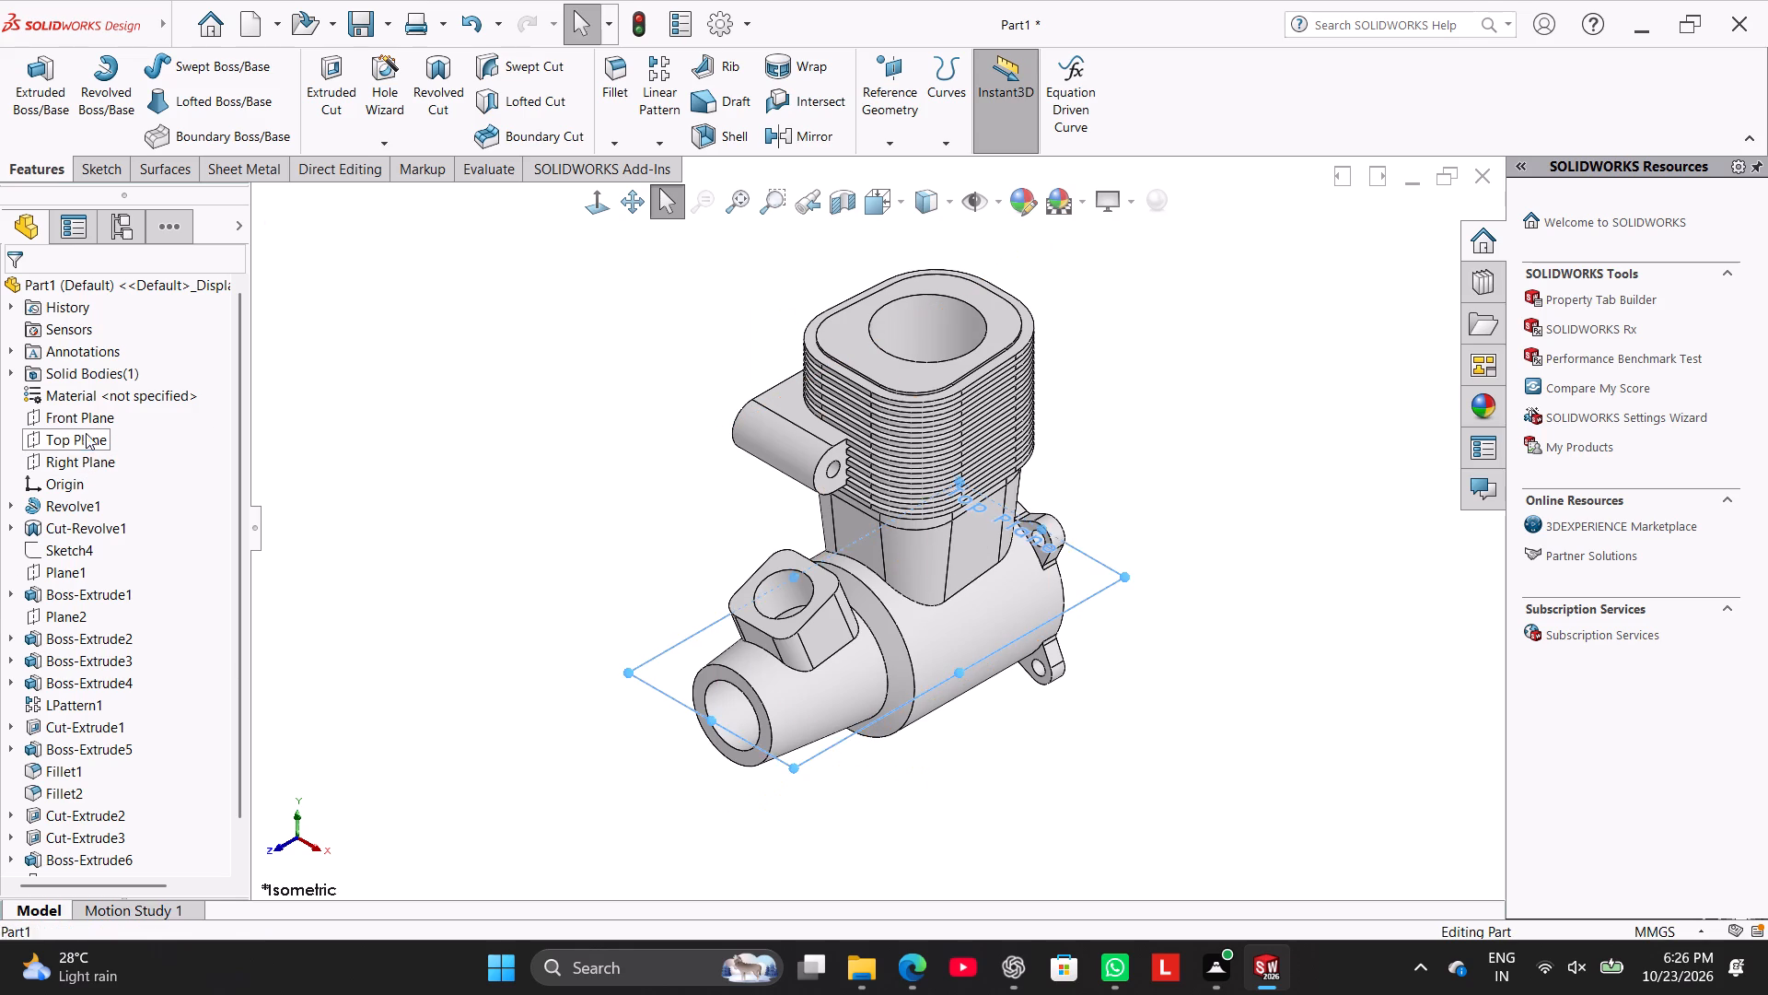
click(102, 398)
click(467, 486)
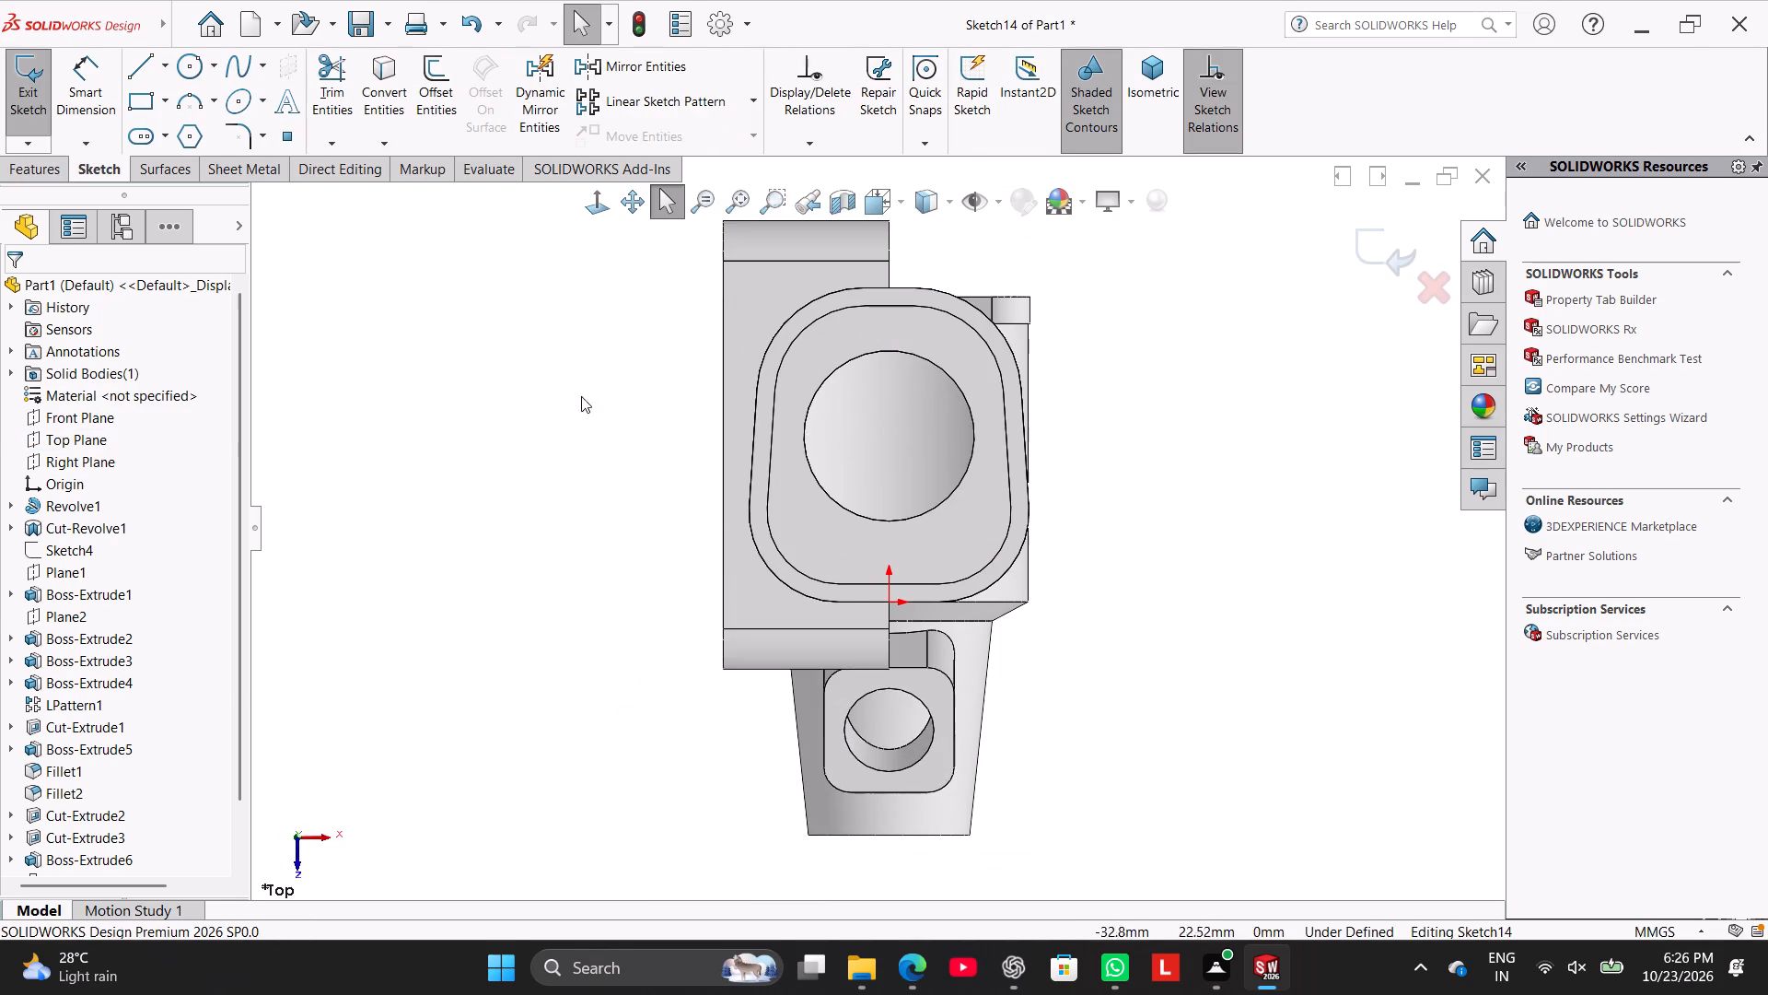
click(148, 95)
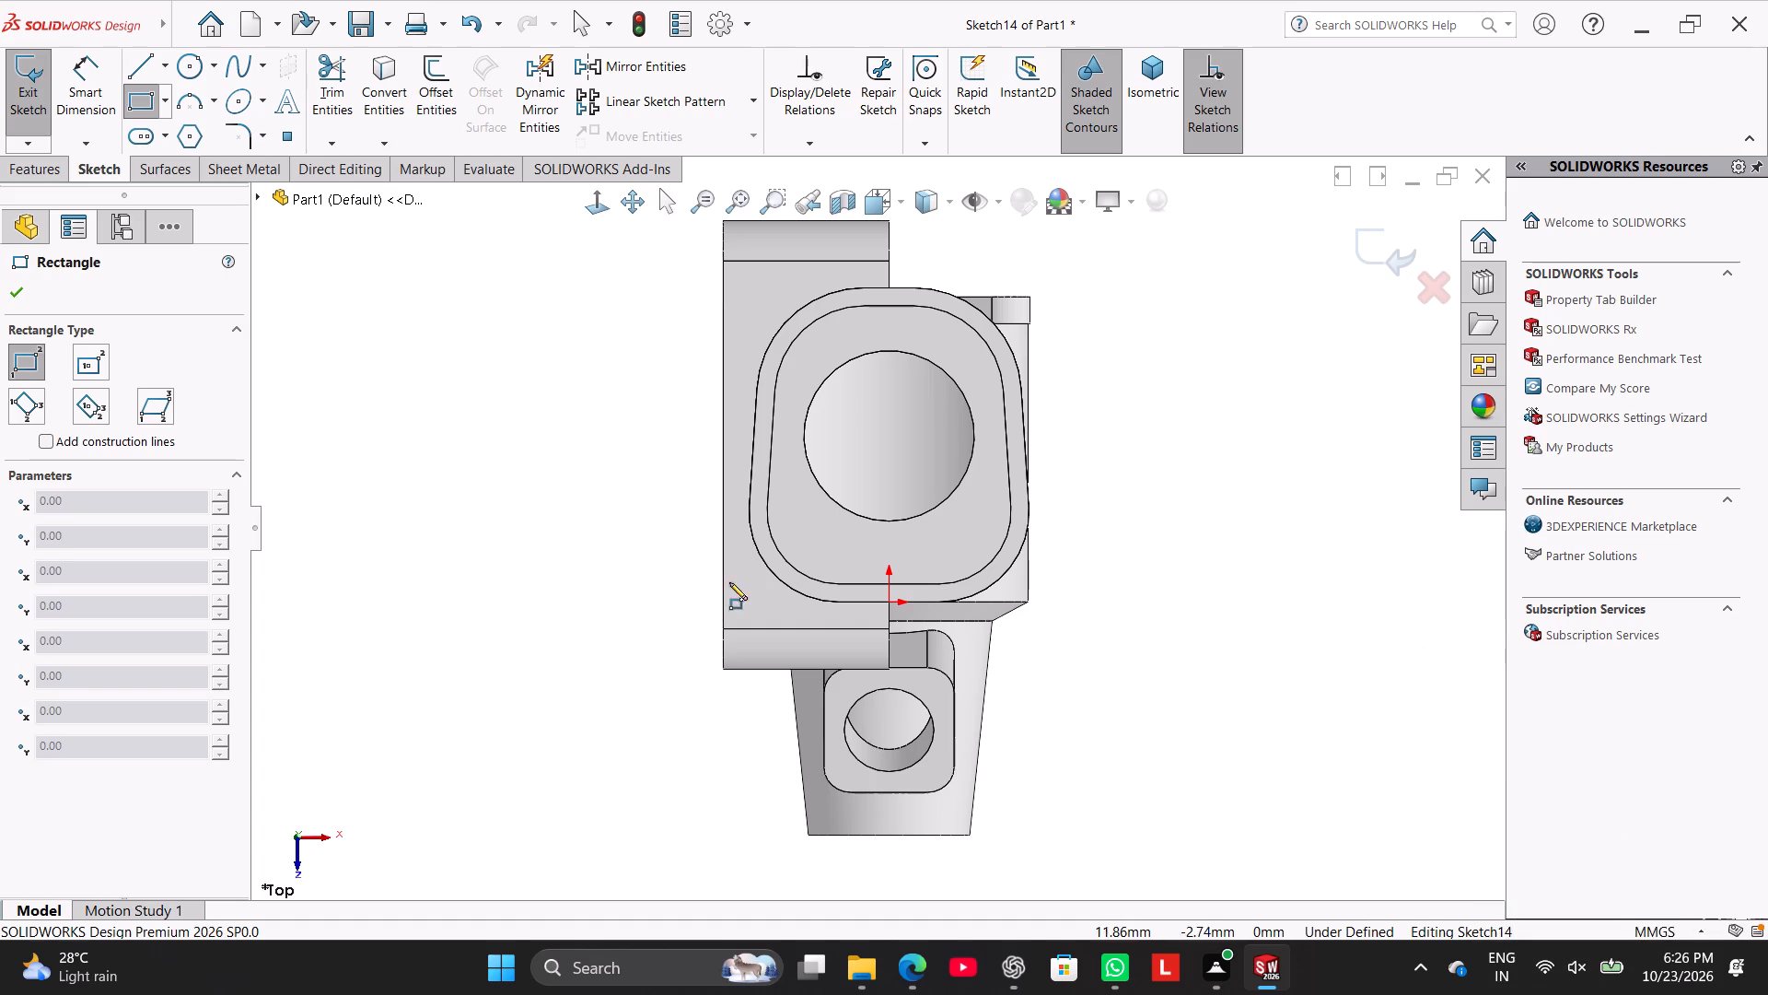
click(162, 94)
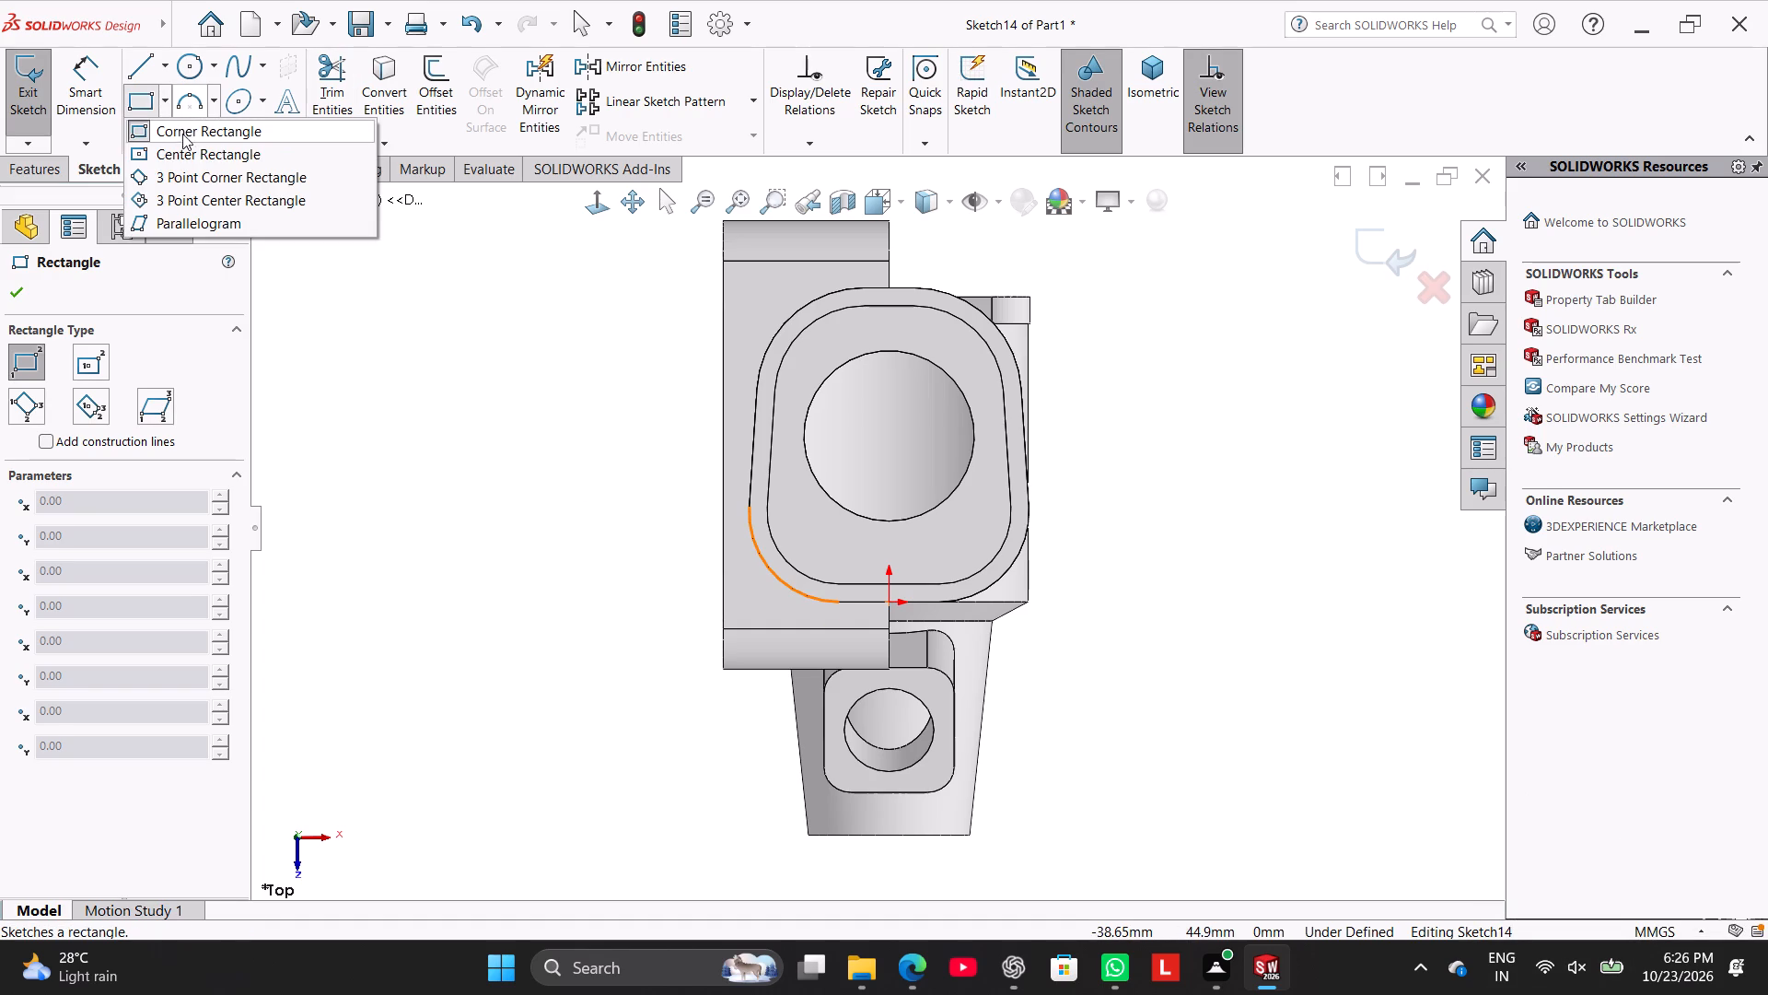
click(192, 150)
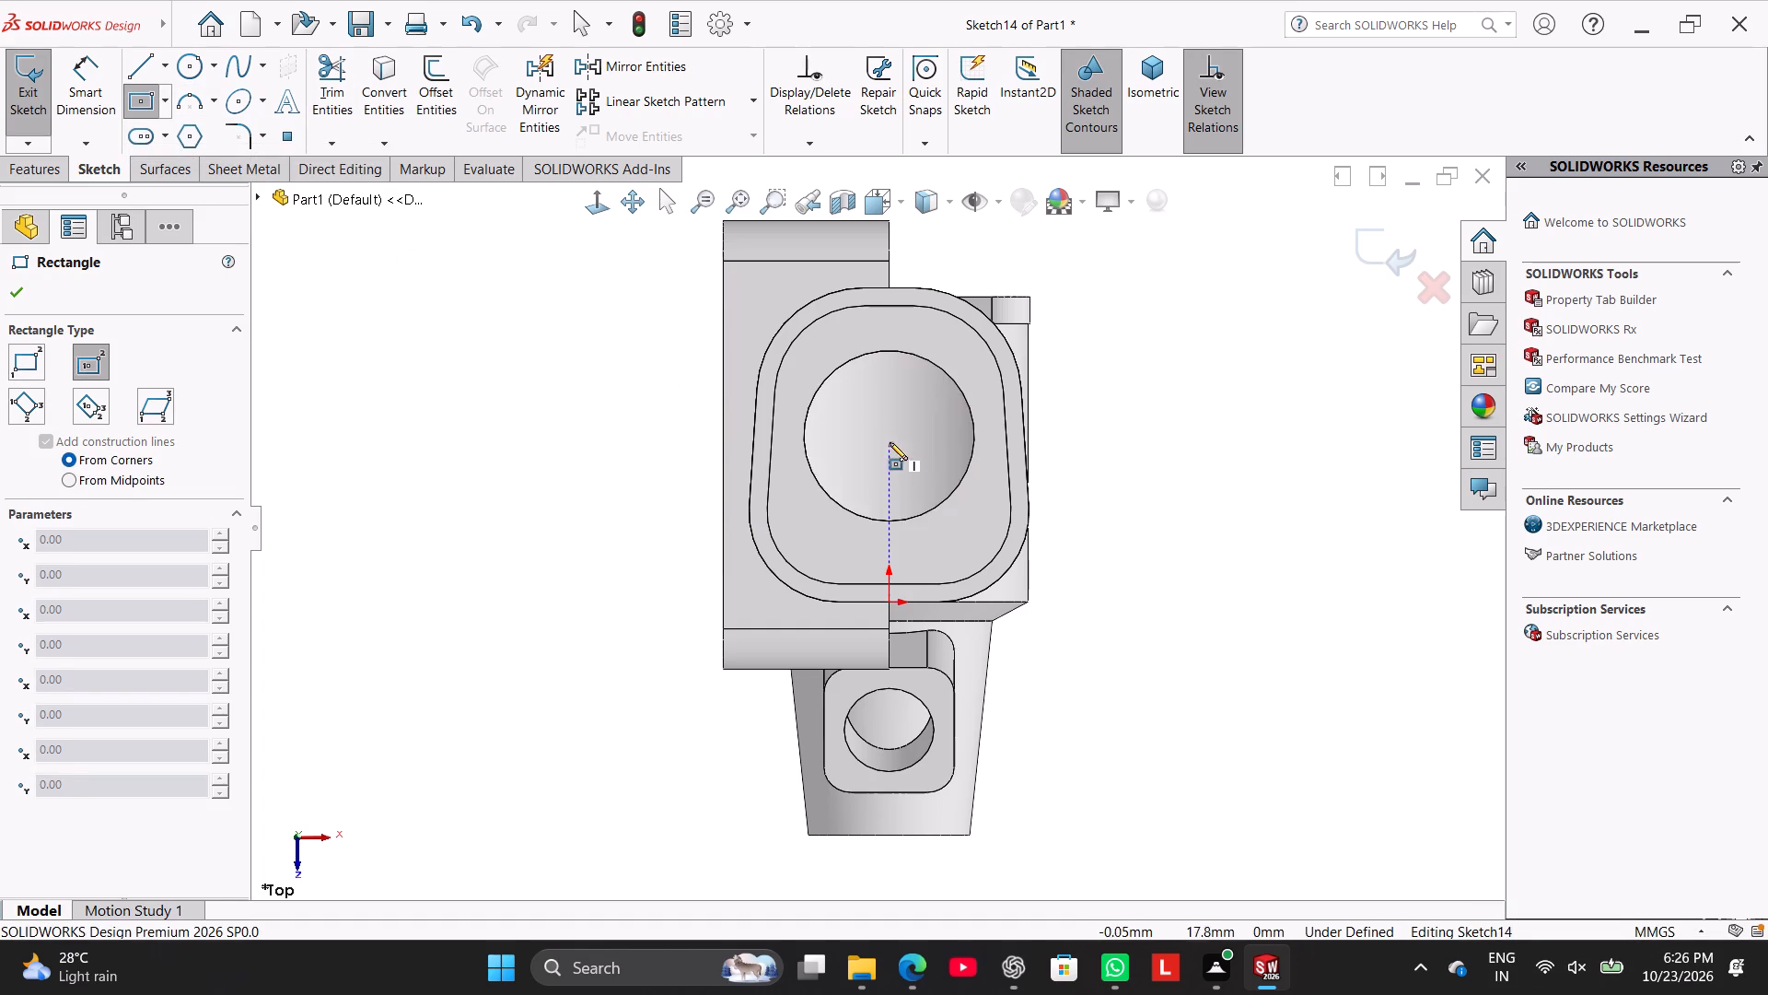
click(886, 436)
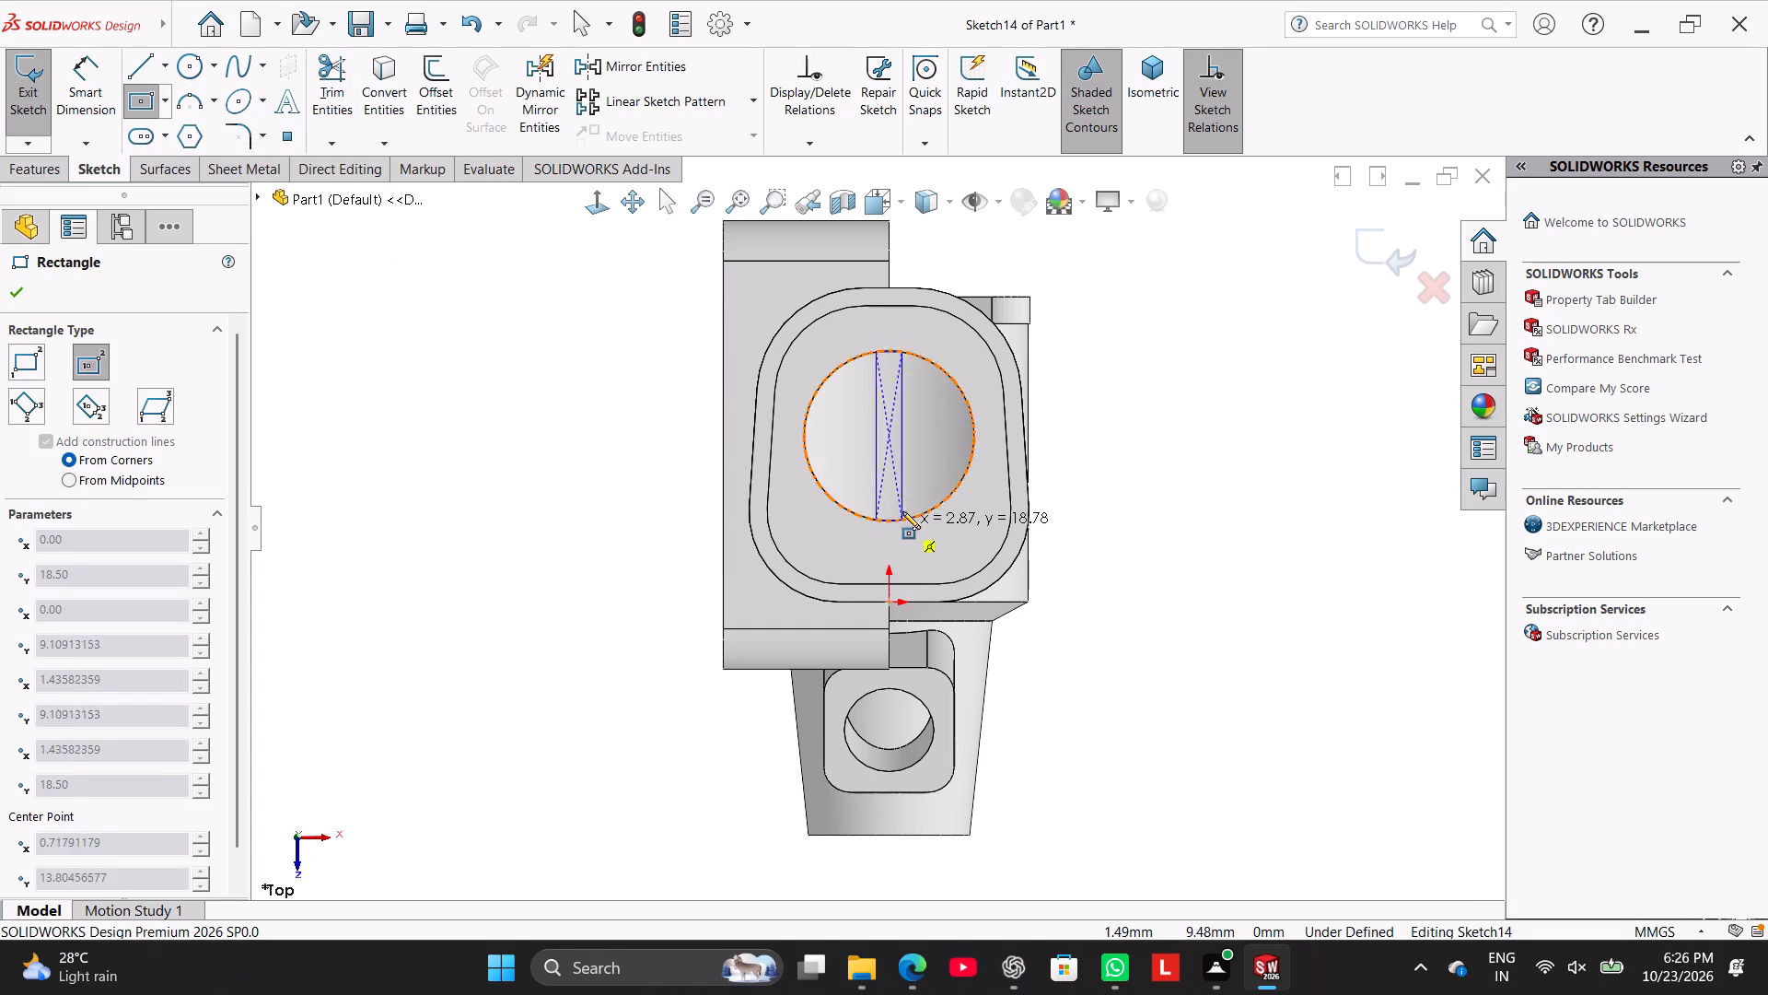
click(1123, 730)
right_click(1239, 439)
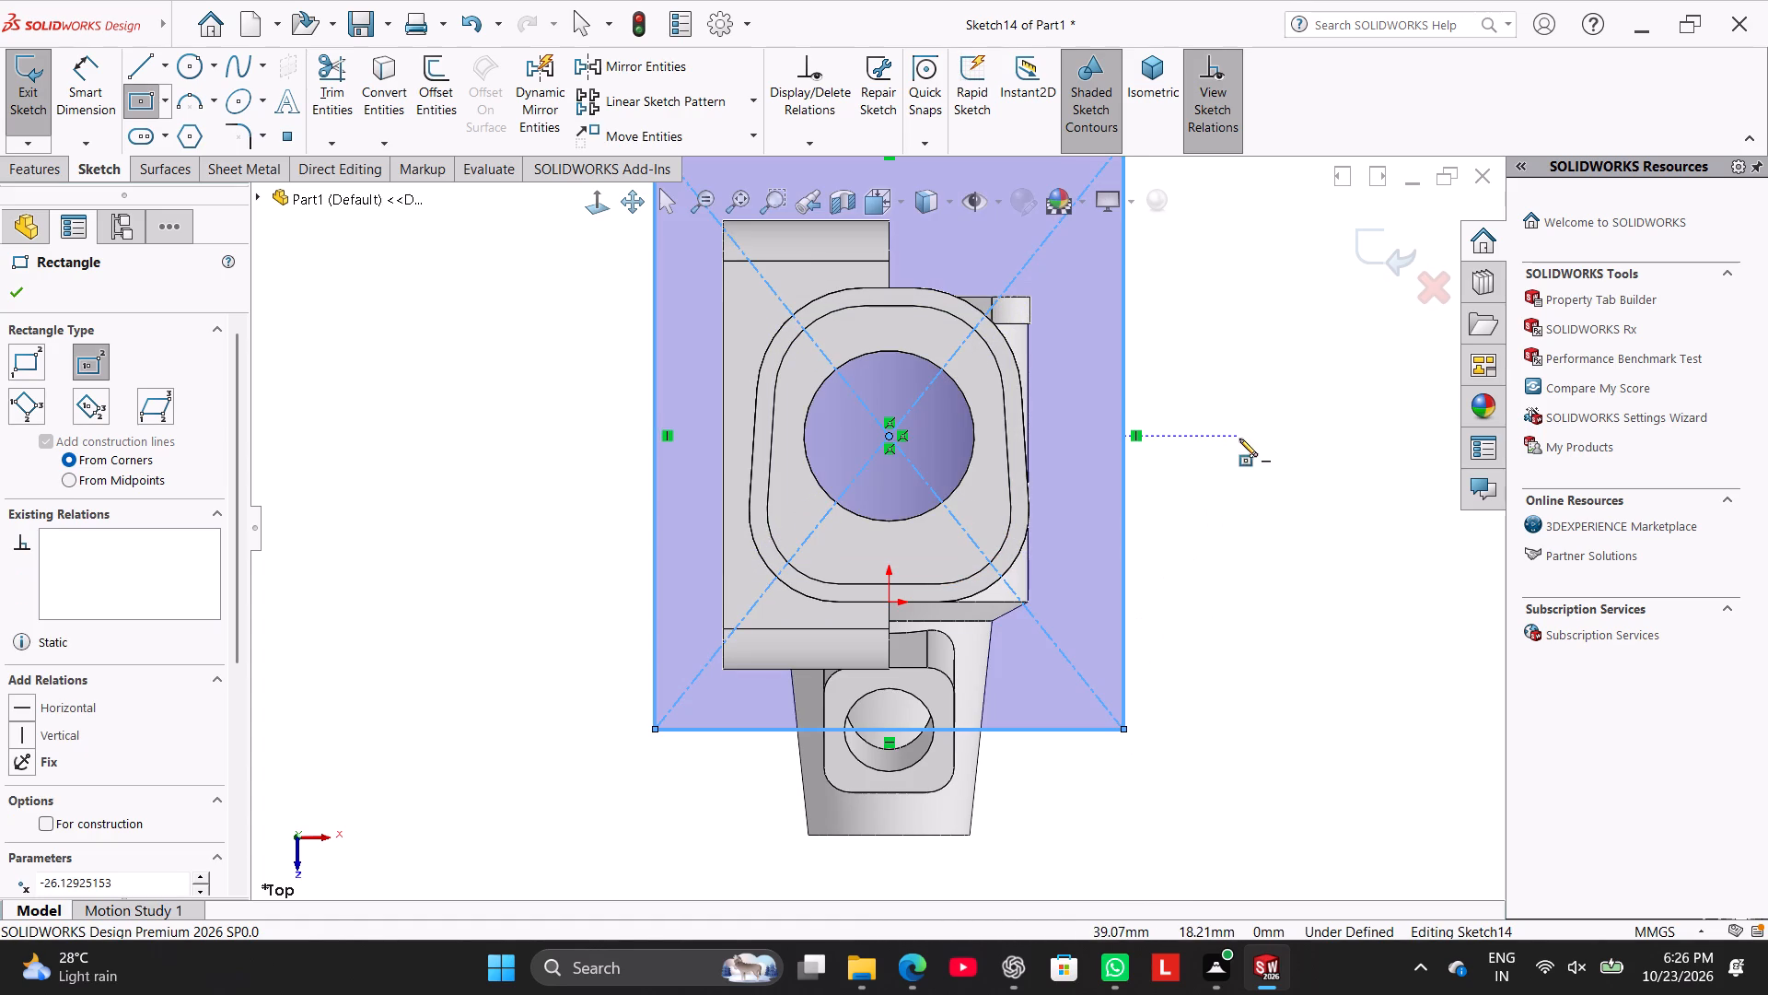
click(1272, 449)
scroll(1207, 449, up, 2)
Dimension the center rectangle 43 mm wide and 30 mm high.
click(87, 96)
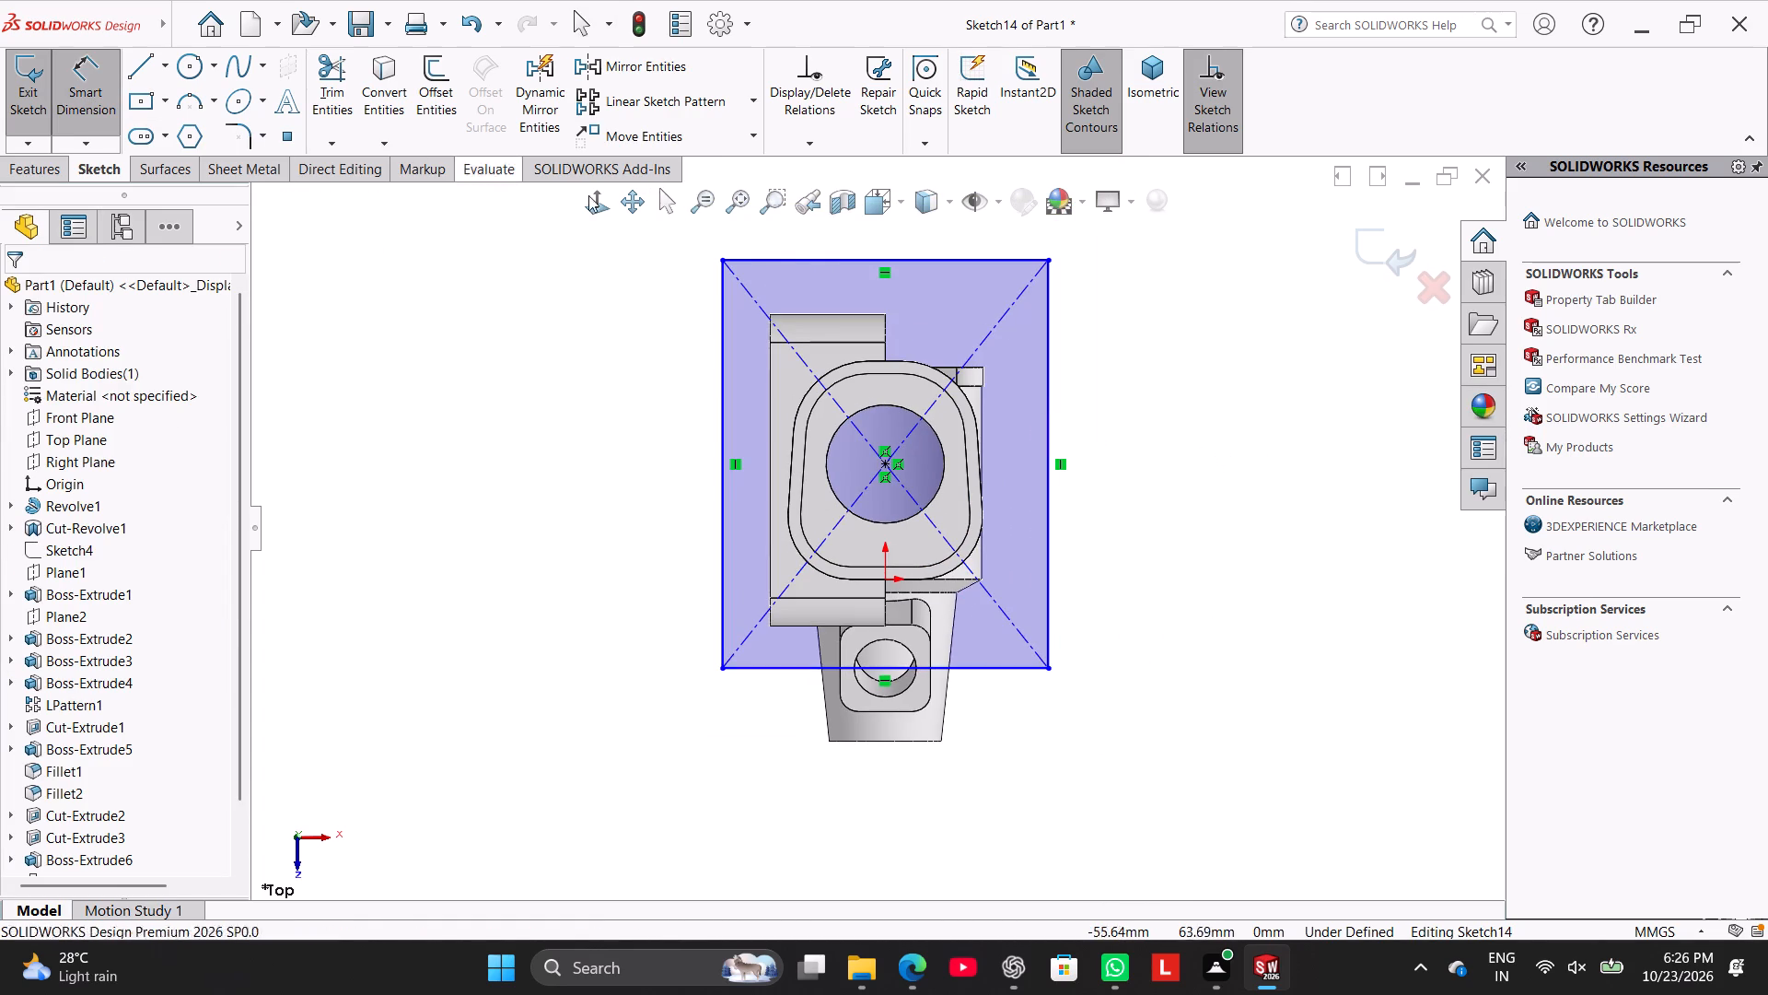
click(805, 260)
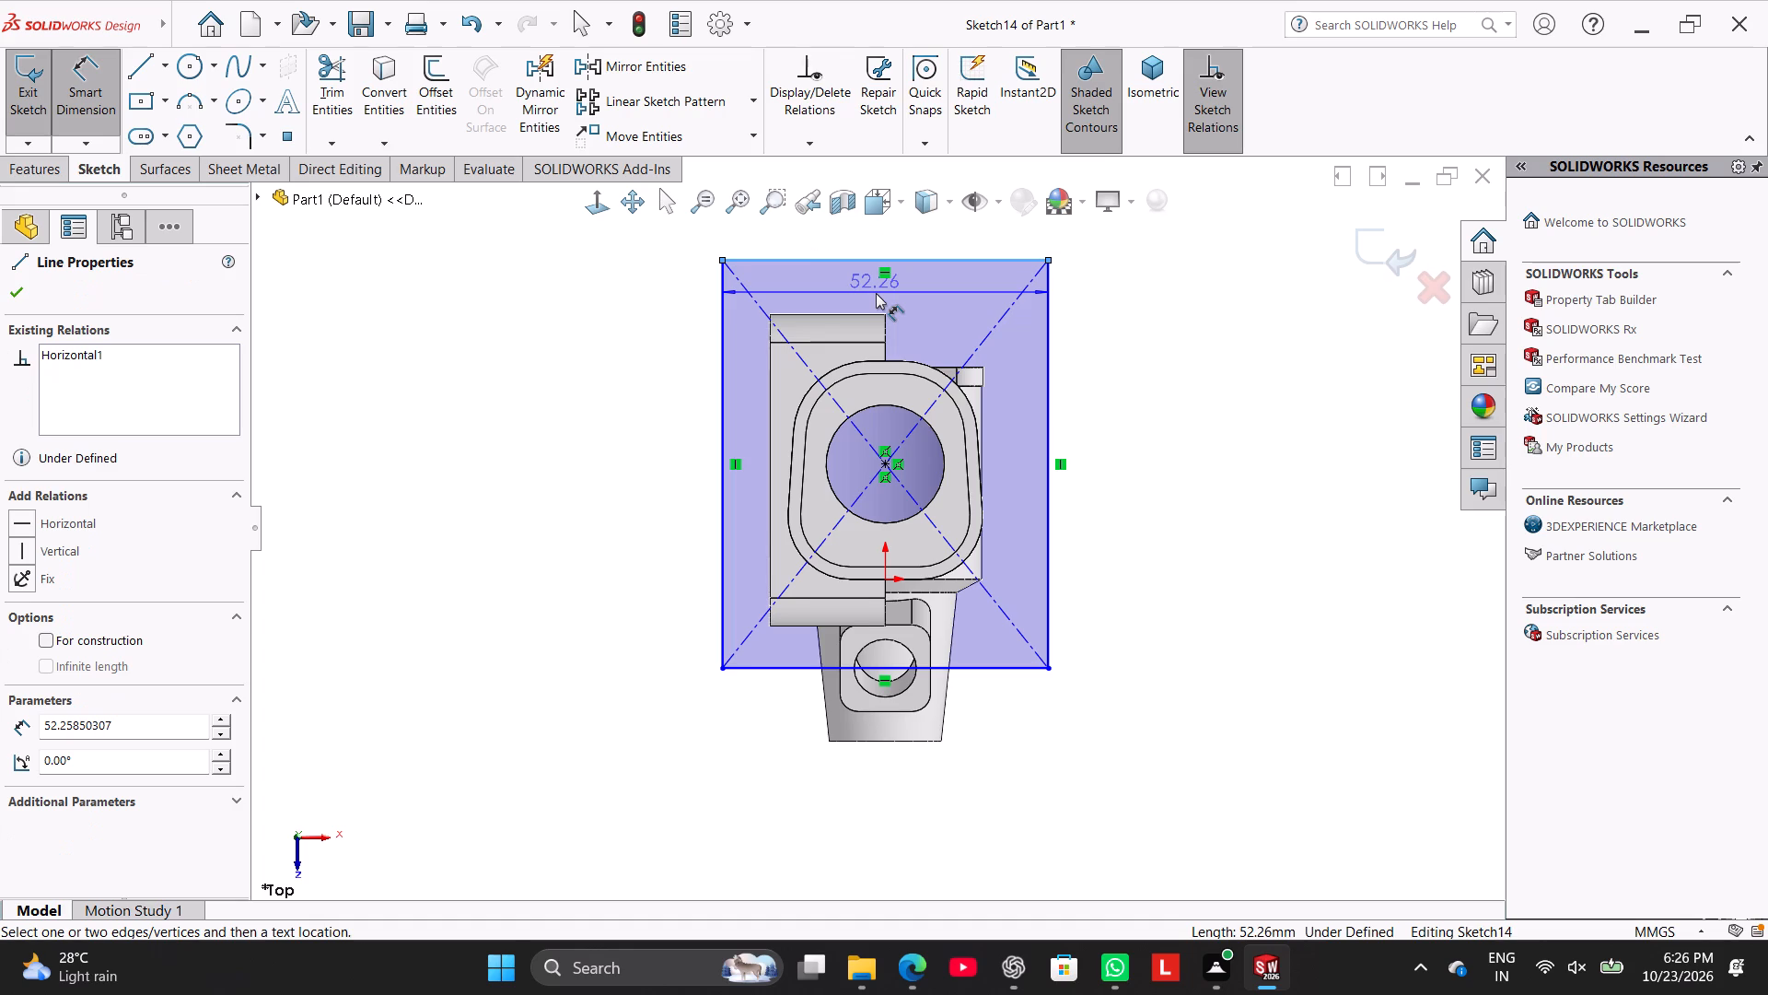
scroll(876, 293, up, 2)
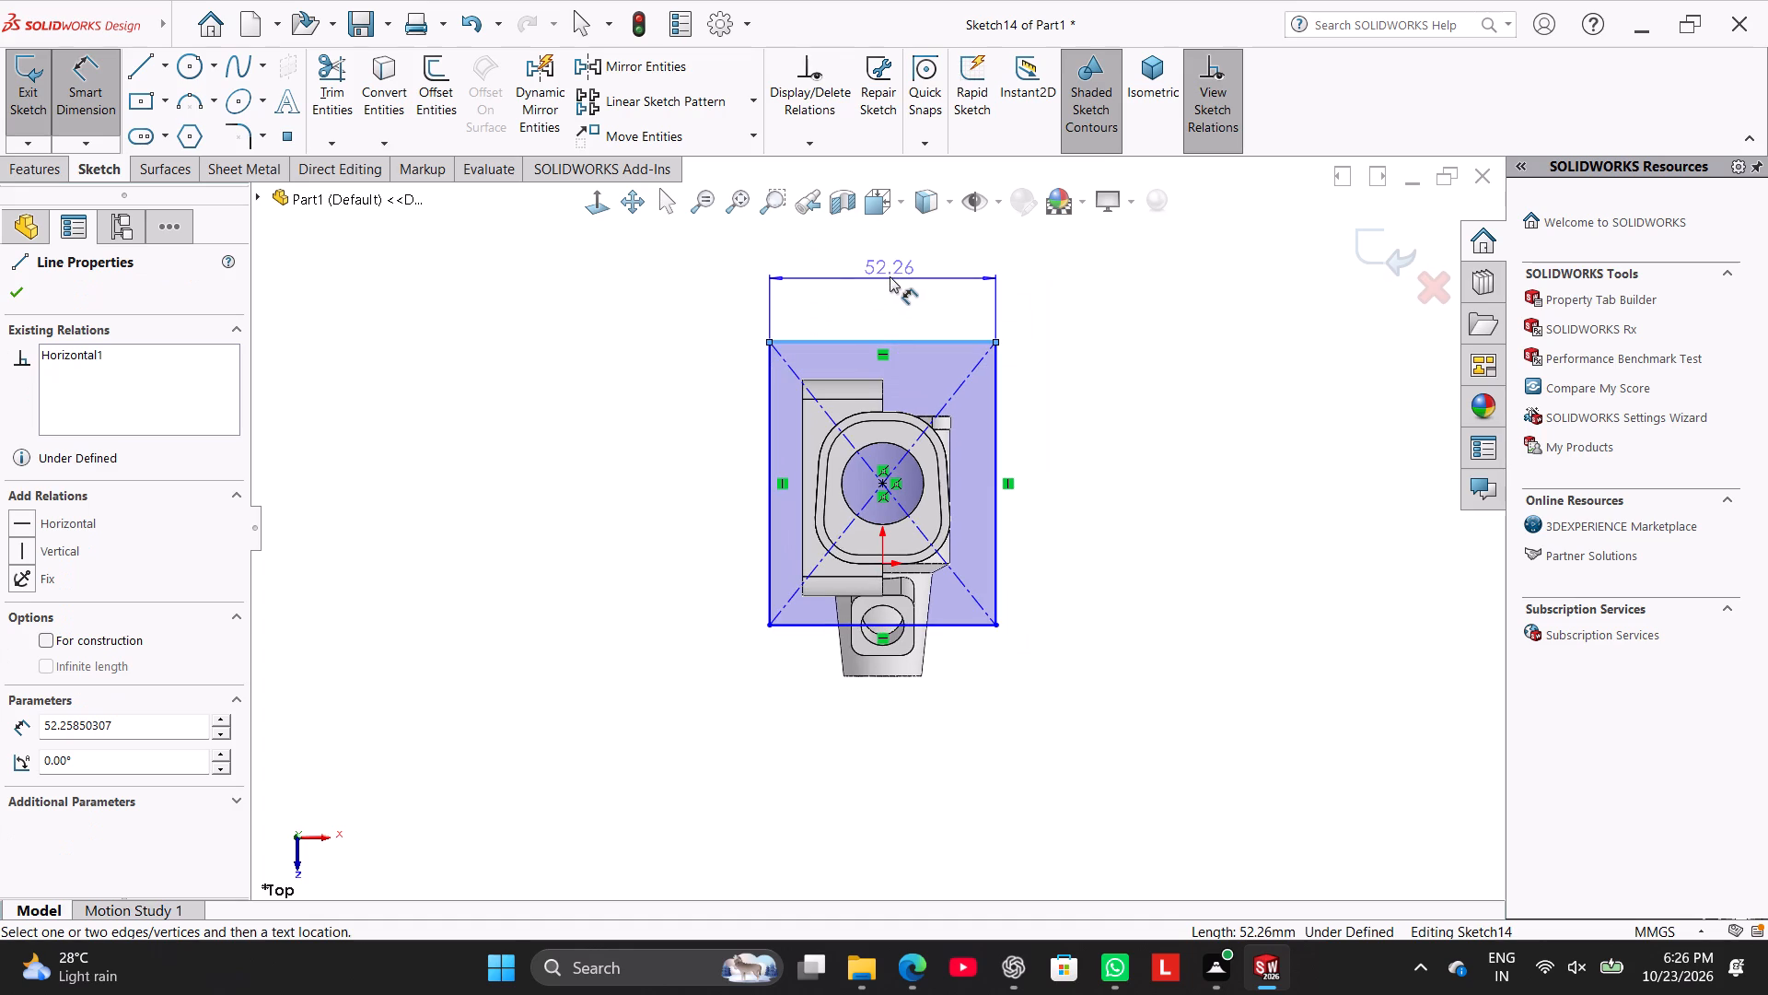
click(890, 276)
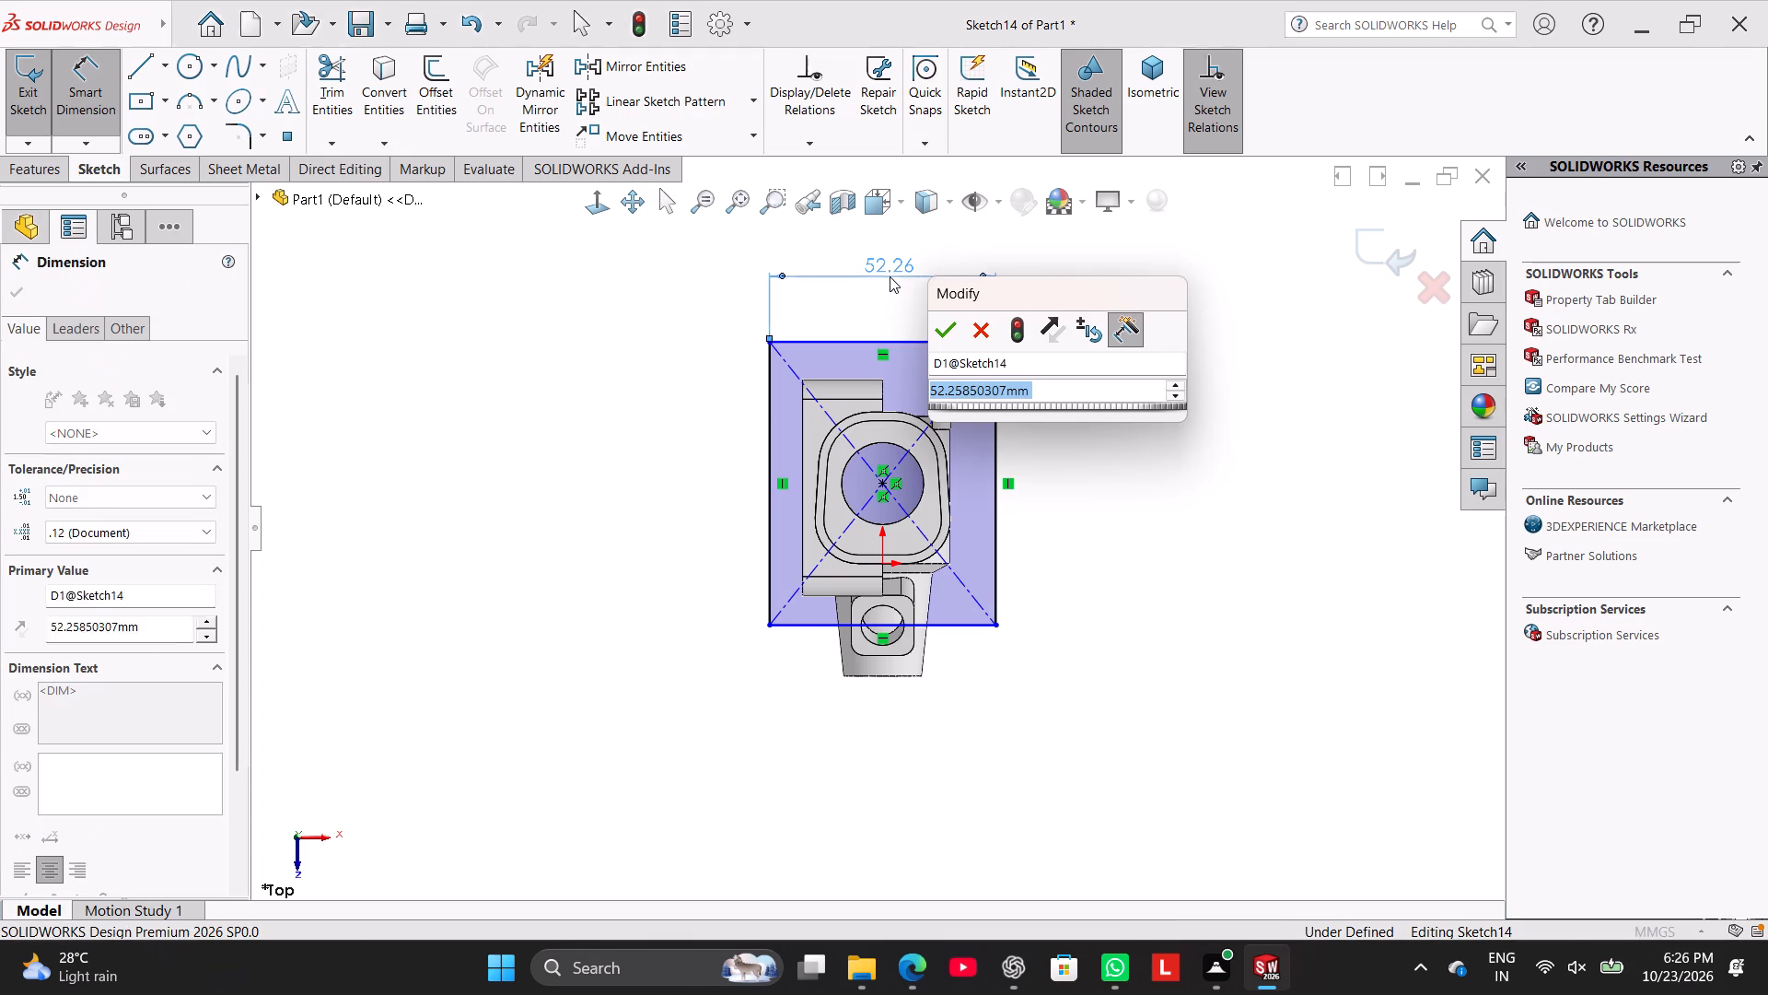
key(4)
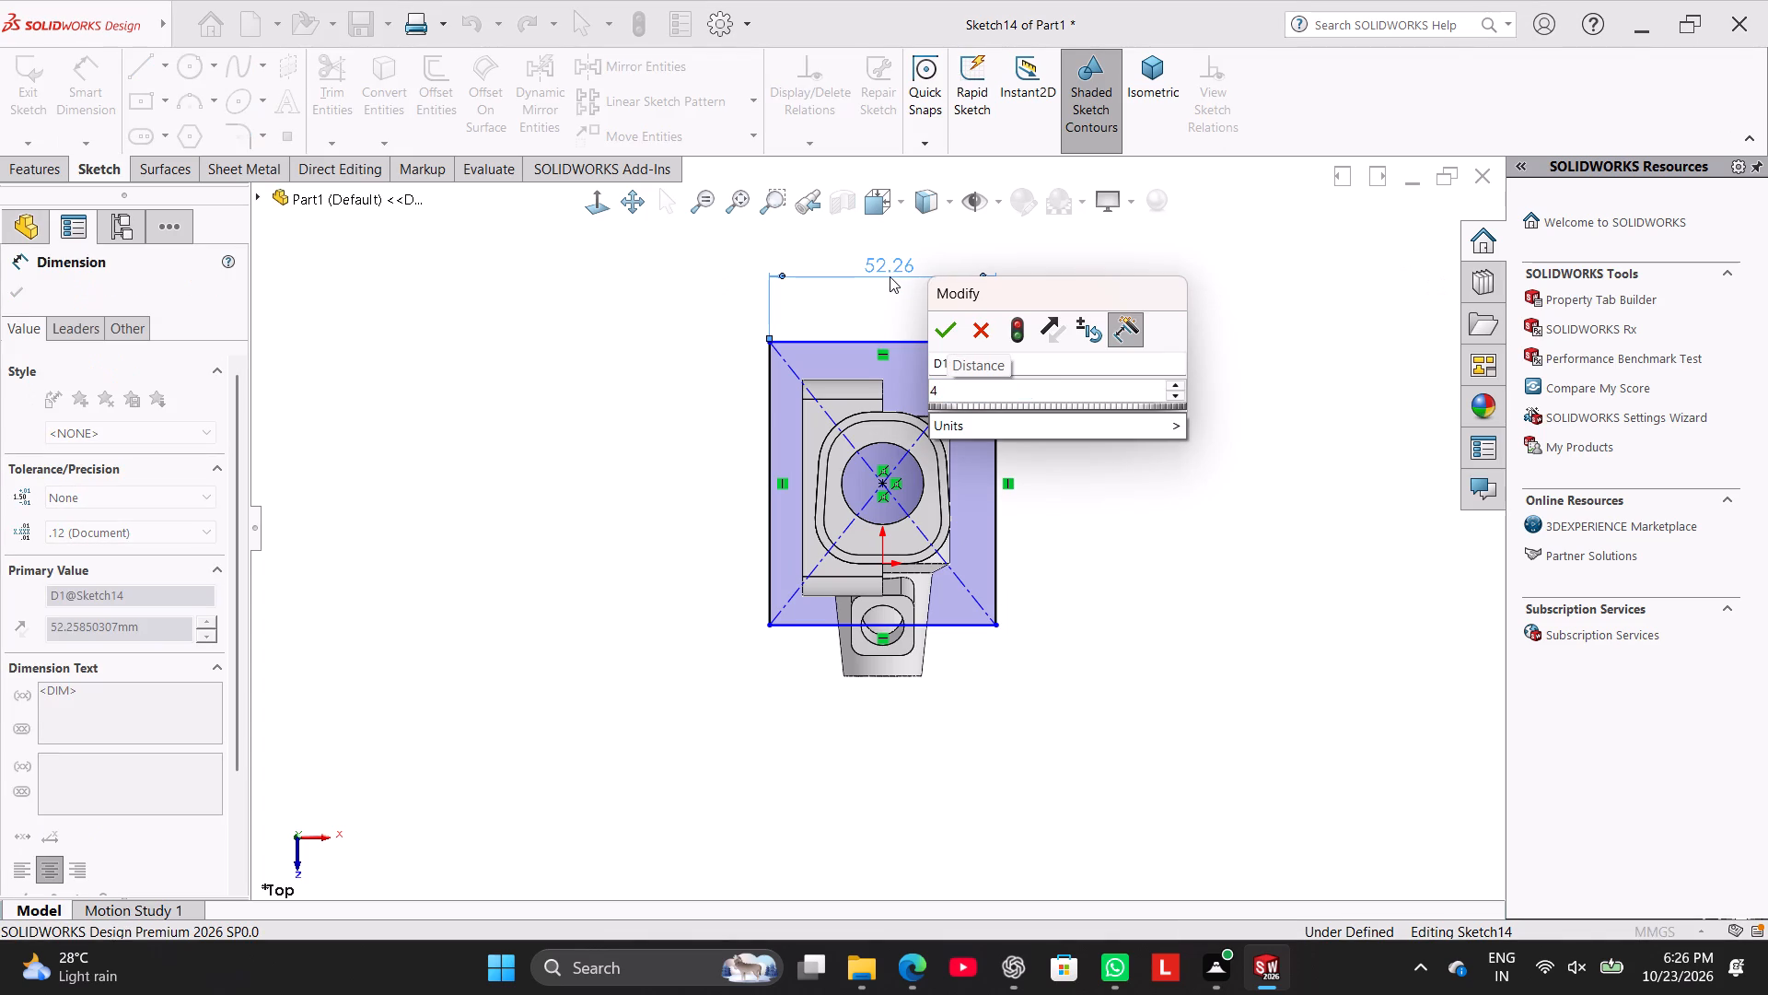
key(3)
key(Return)
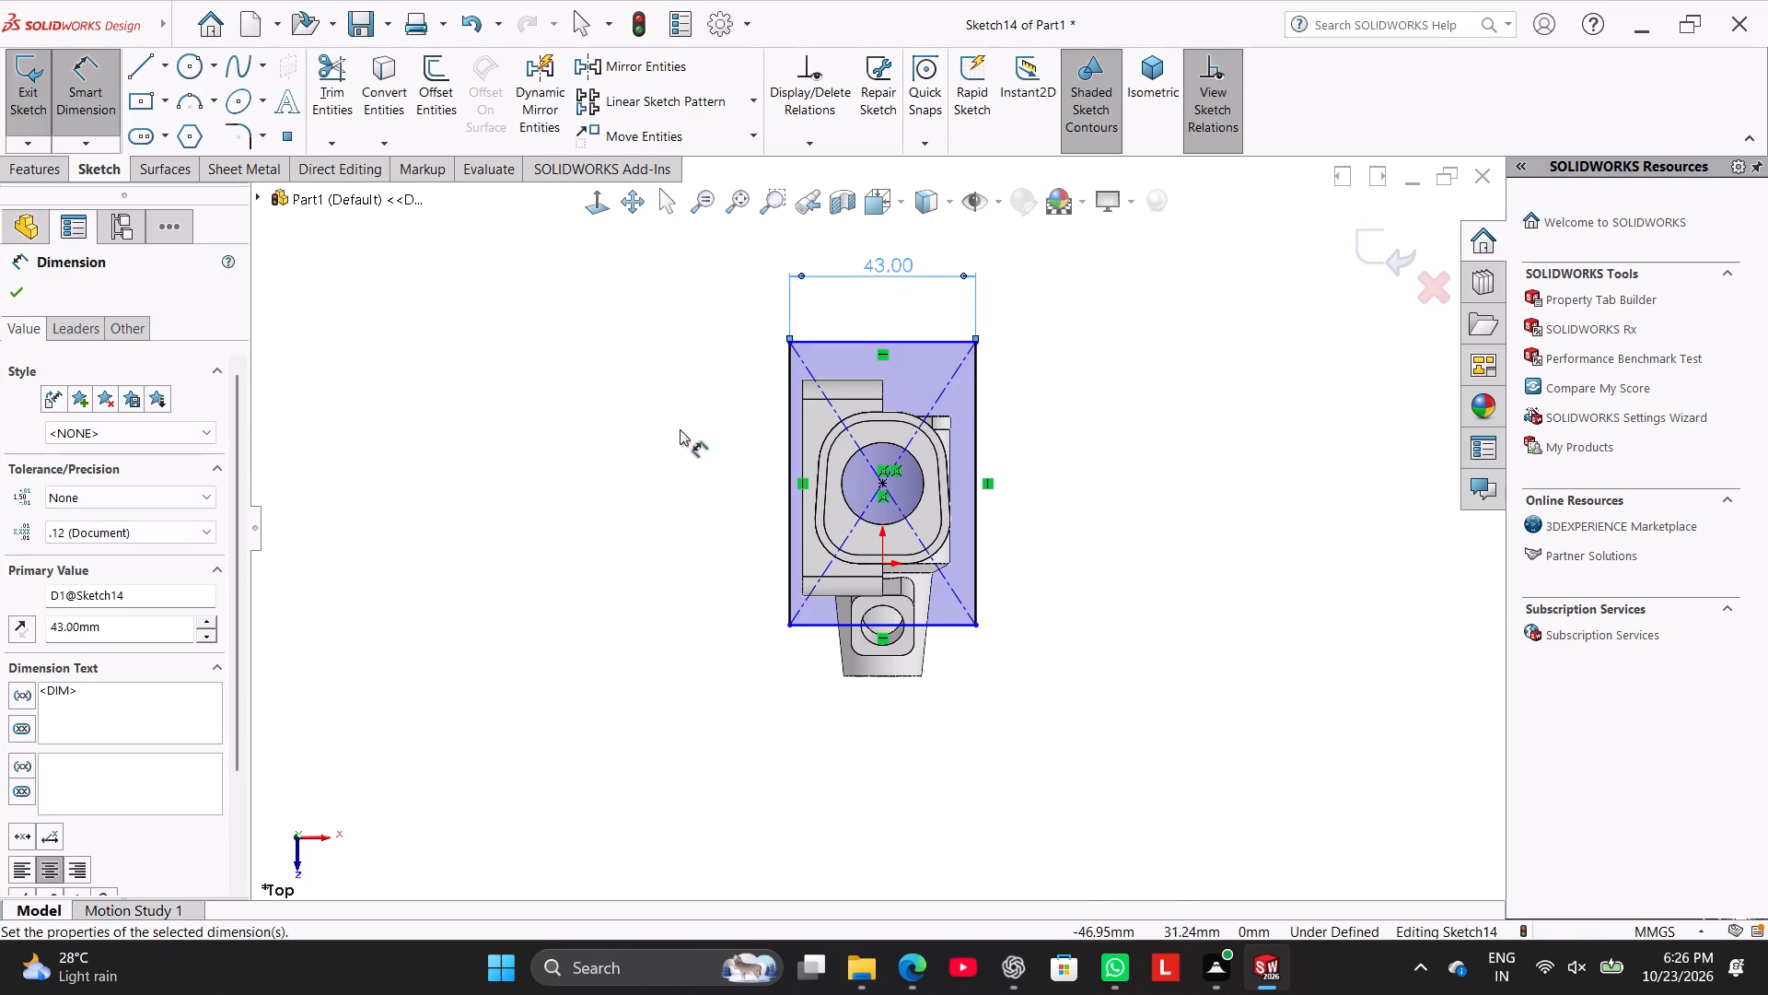
click(791, 453)
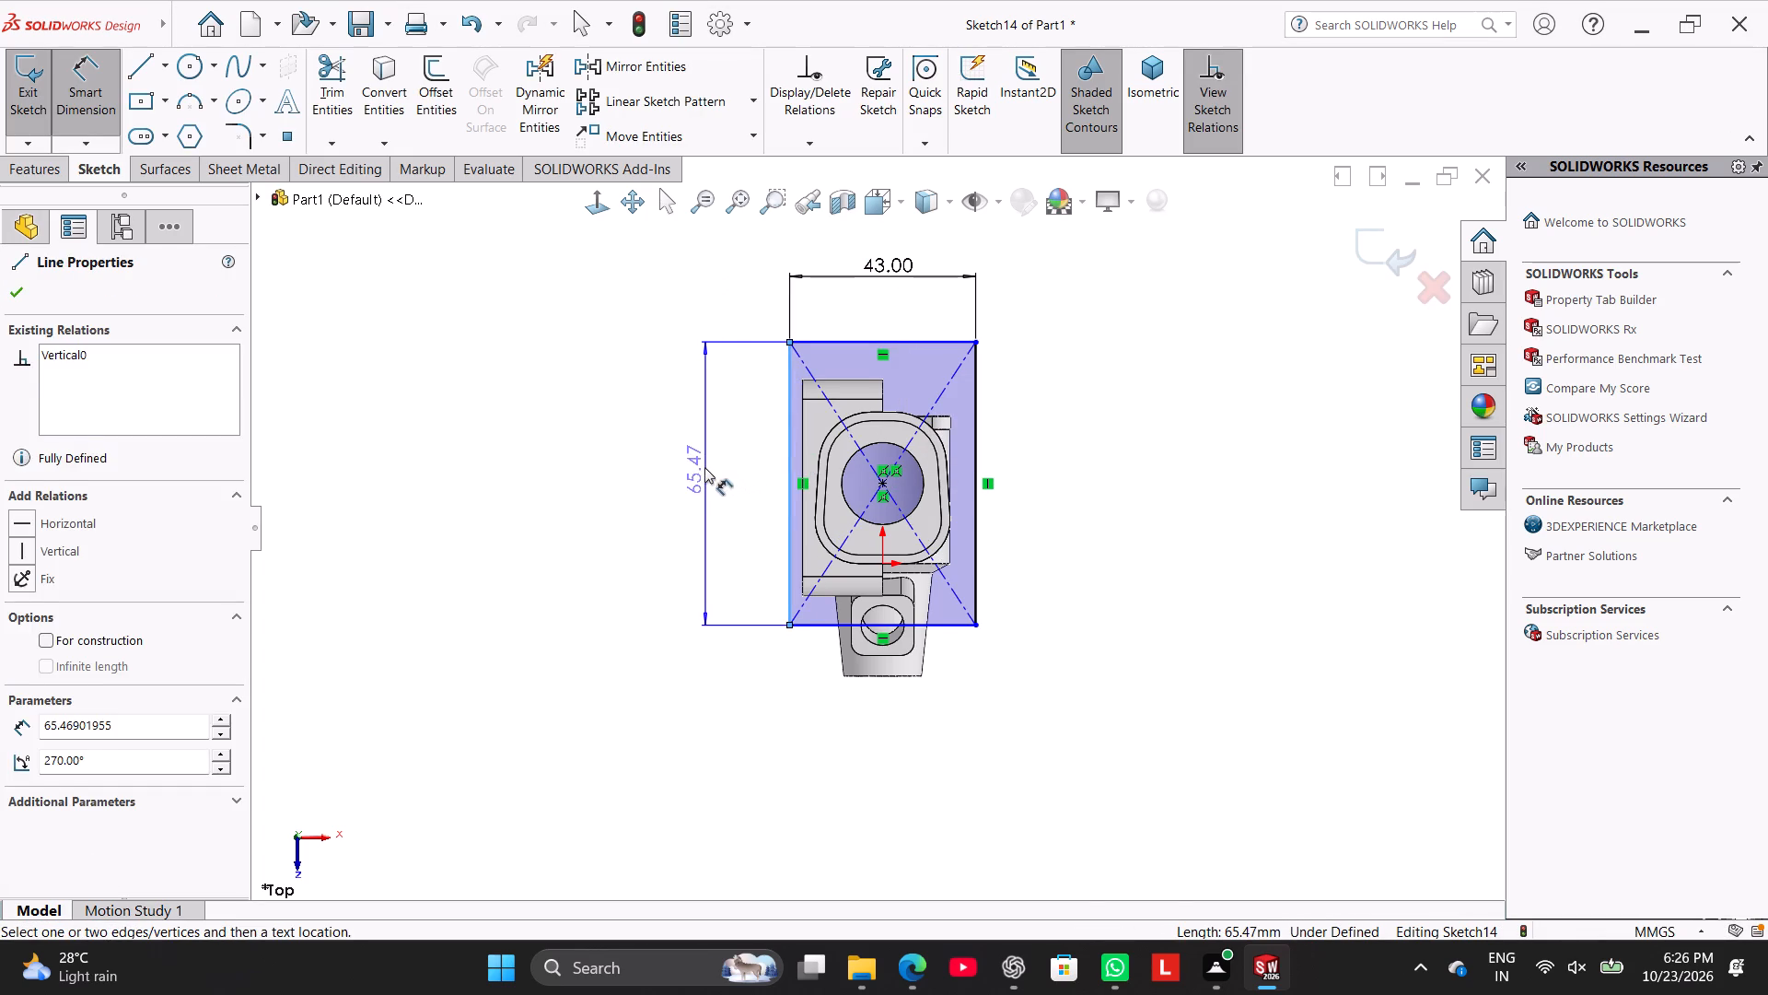
click(703, 467)
text(30)
key(Return)
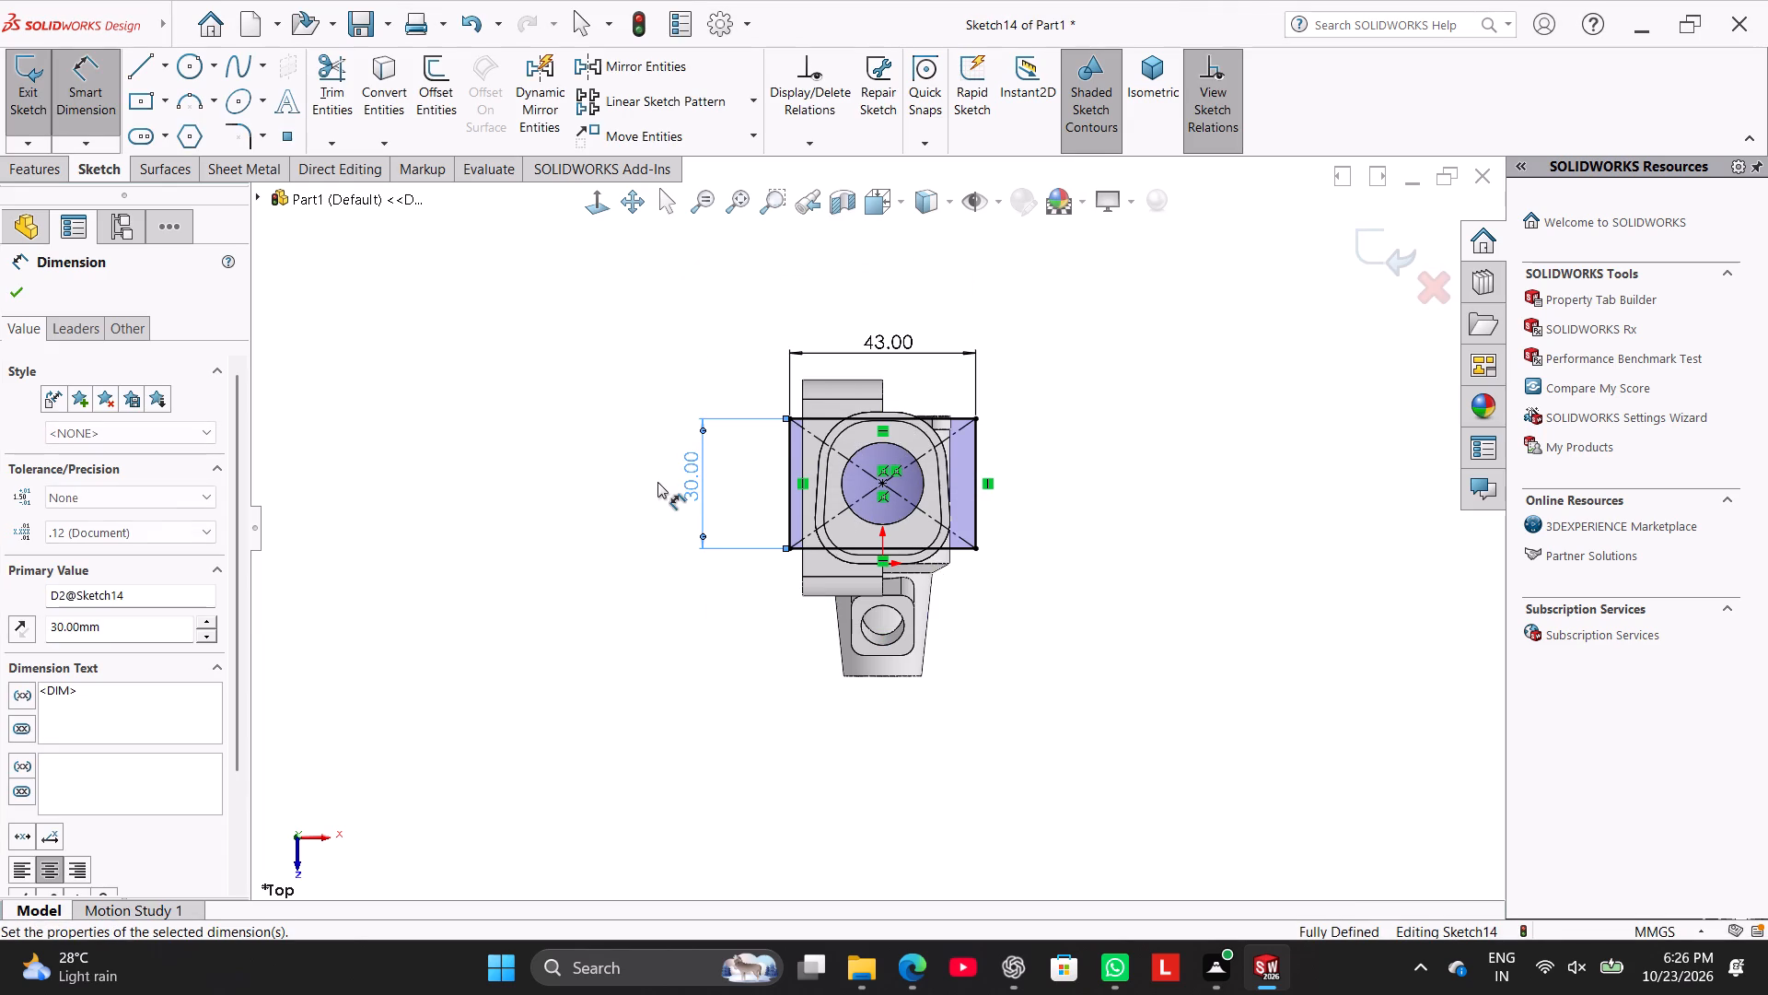
right_click(556, 588)
click(642, 646)
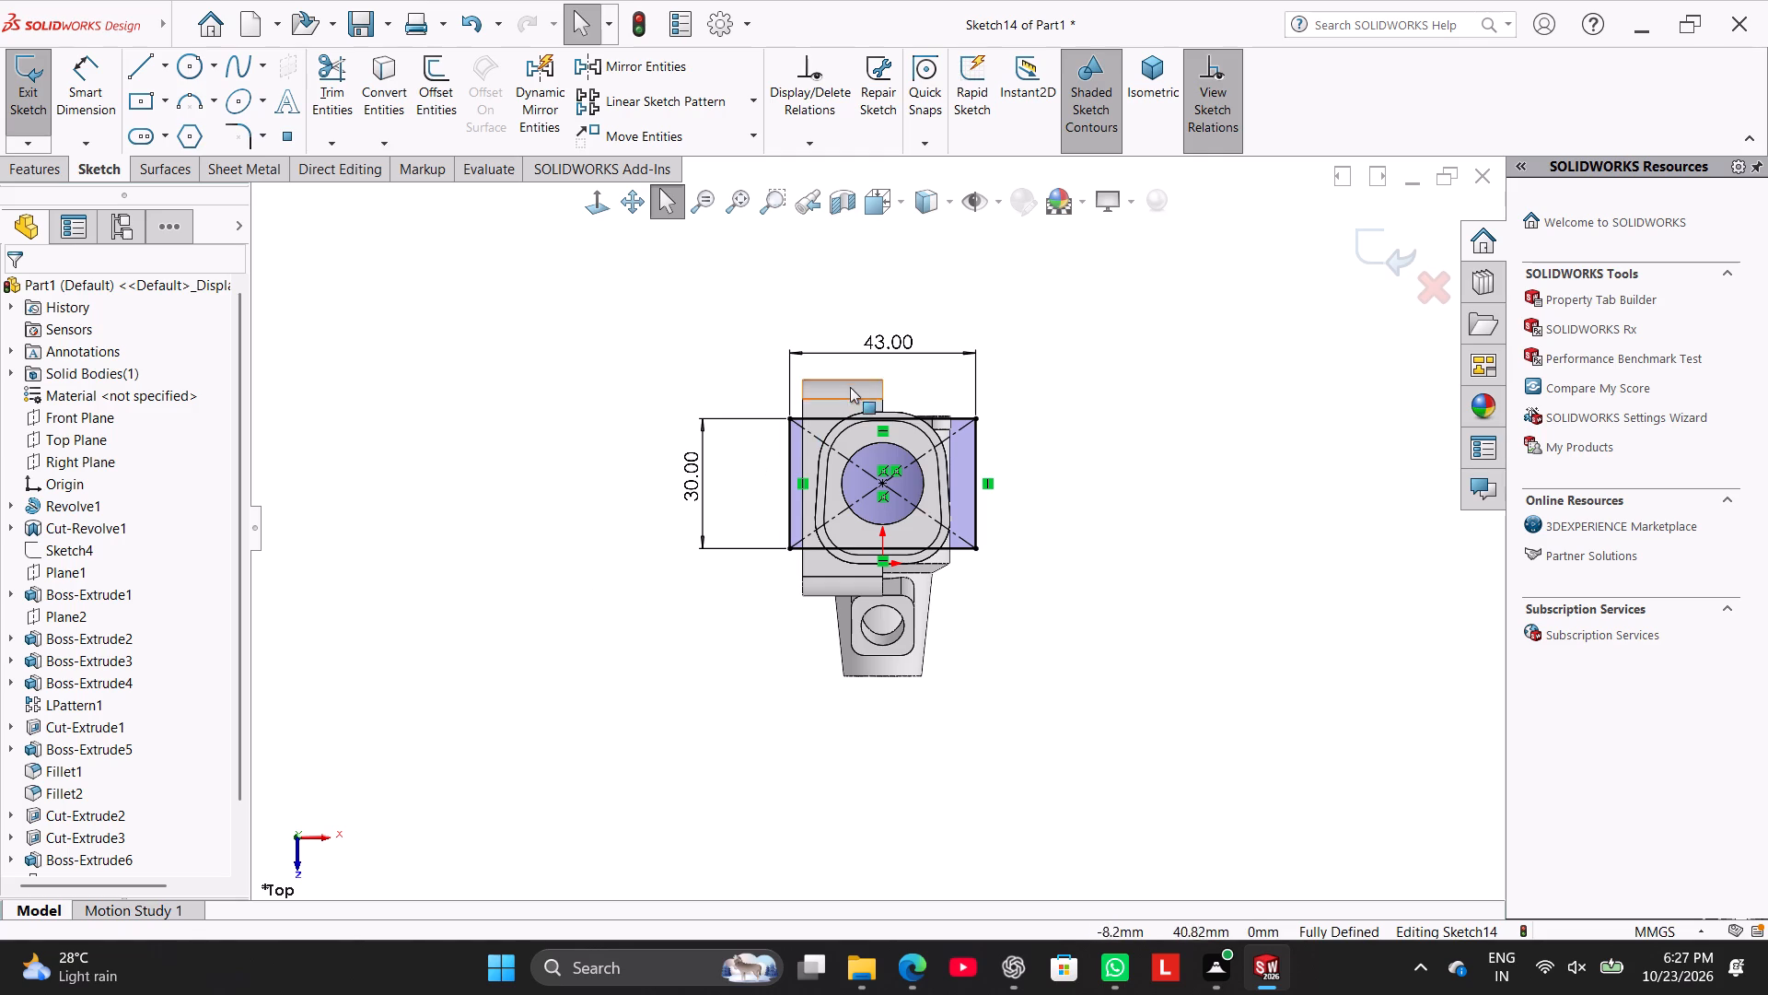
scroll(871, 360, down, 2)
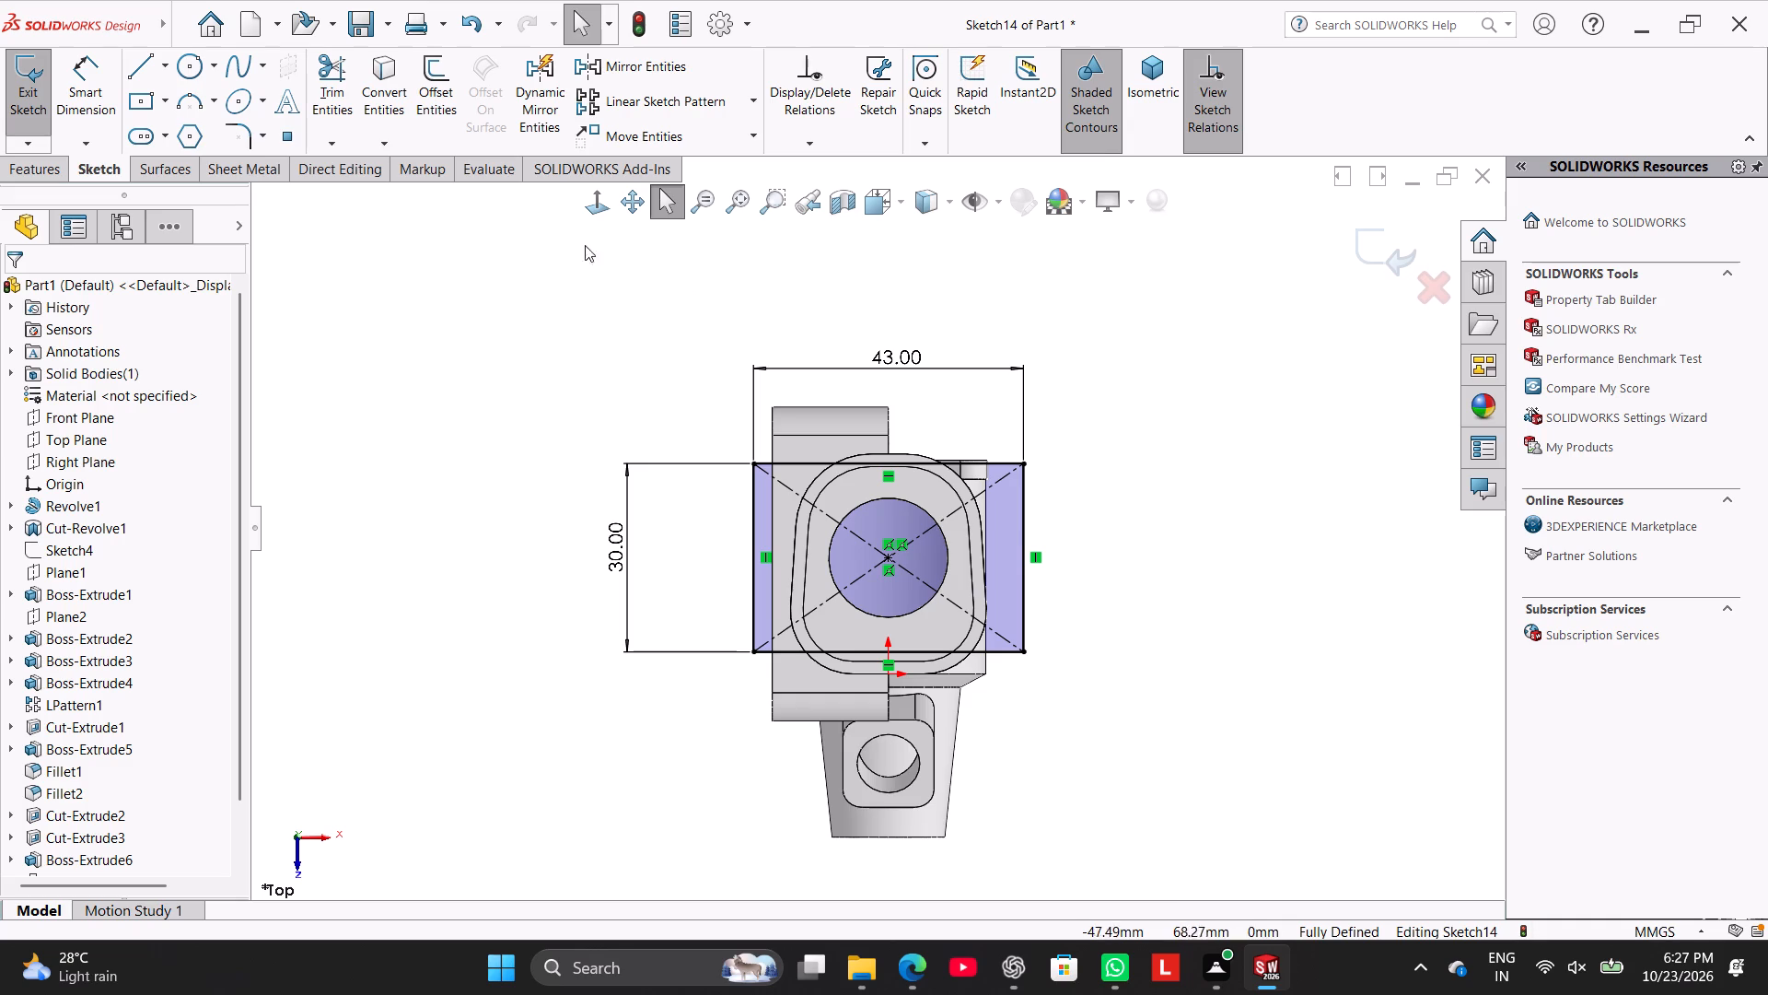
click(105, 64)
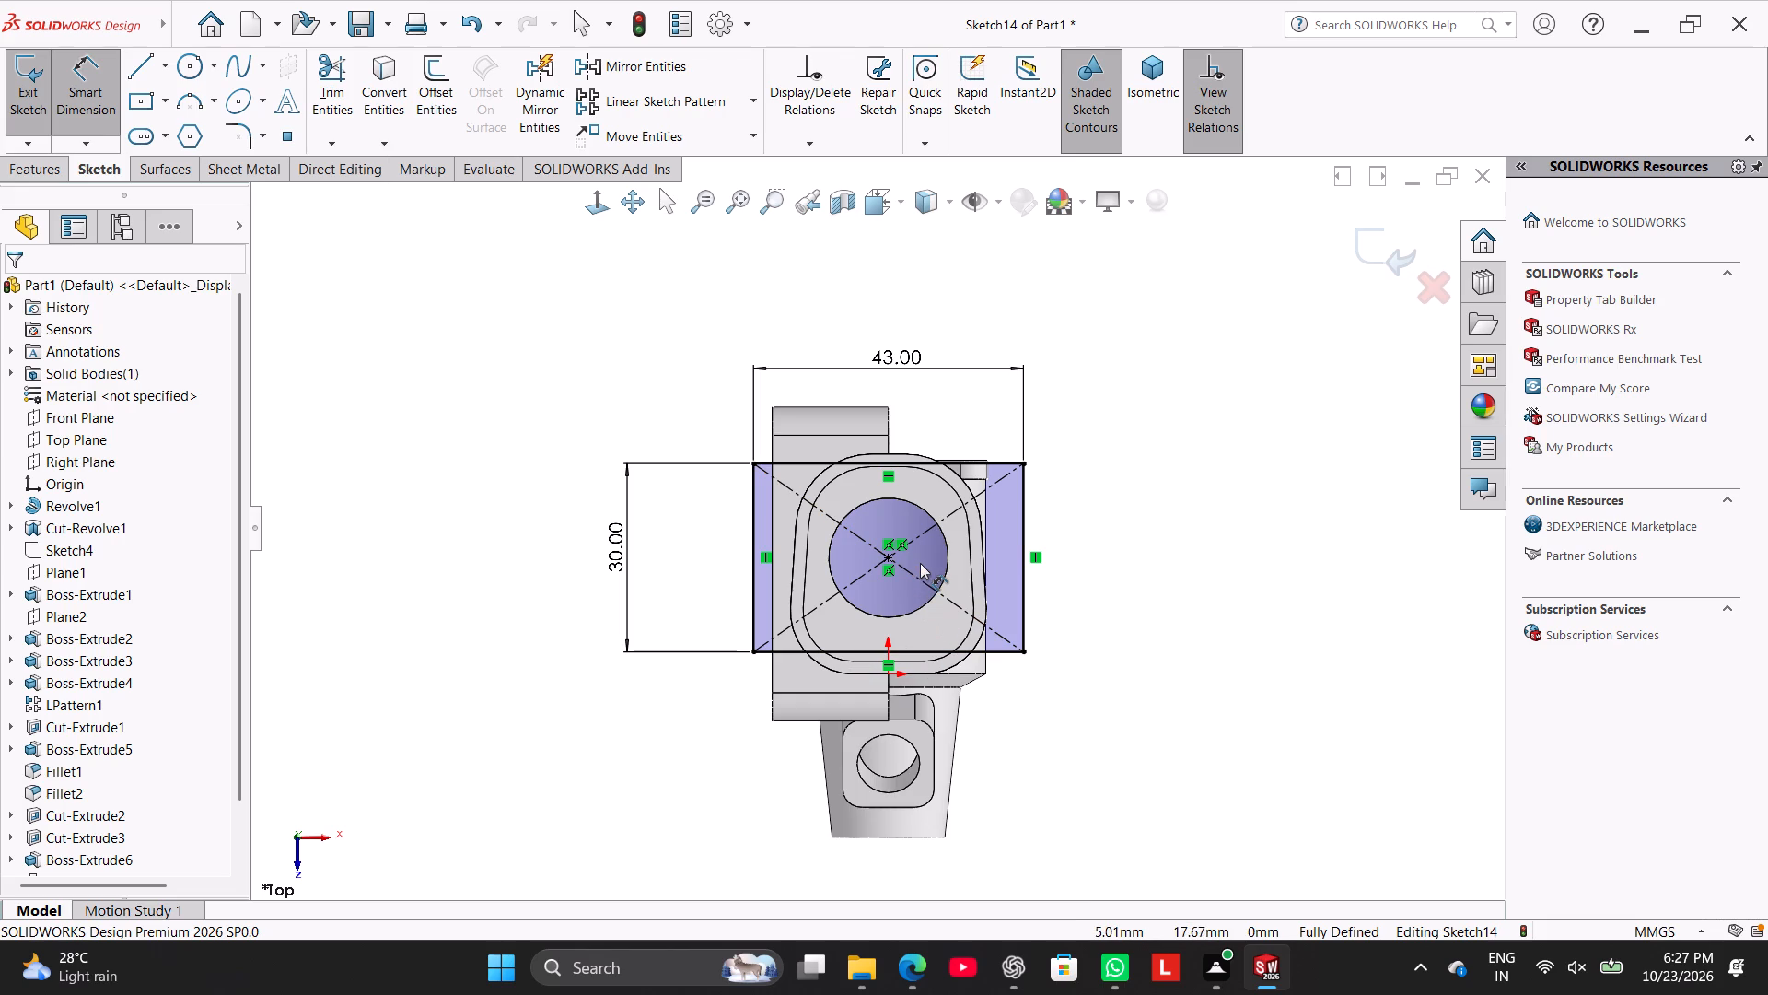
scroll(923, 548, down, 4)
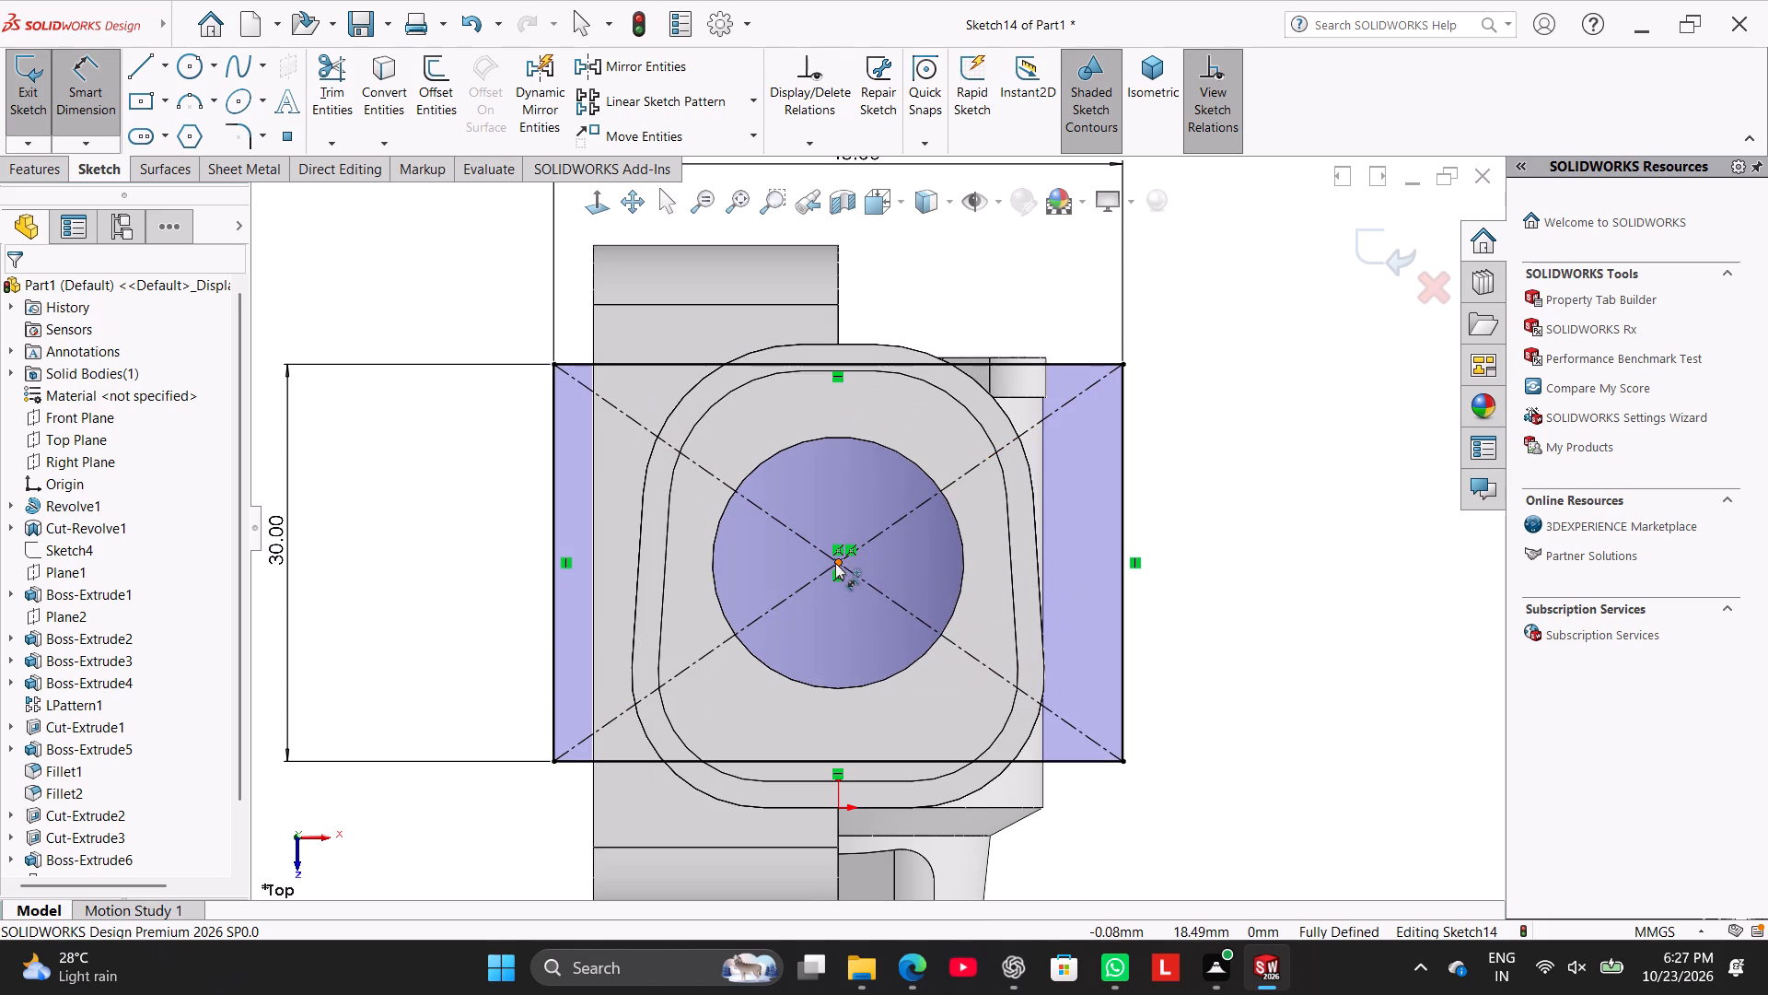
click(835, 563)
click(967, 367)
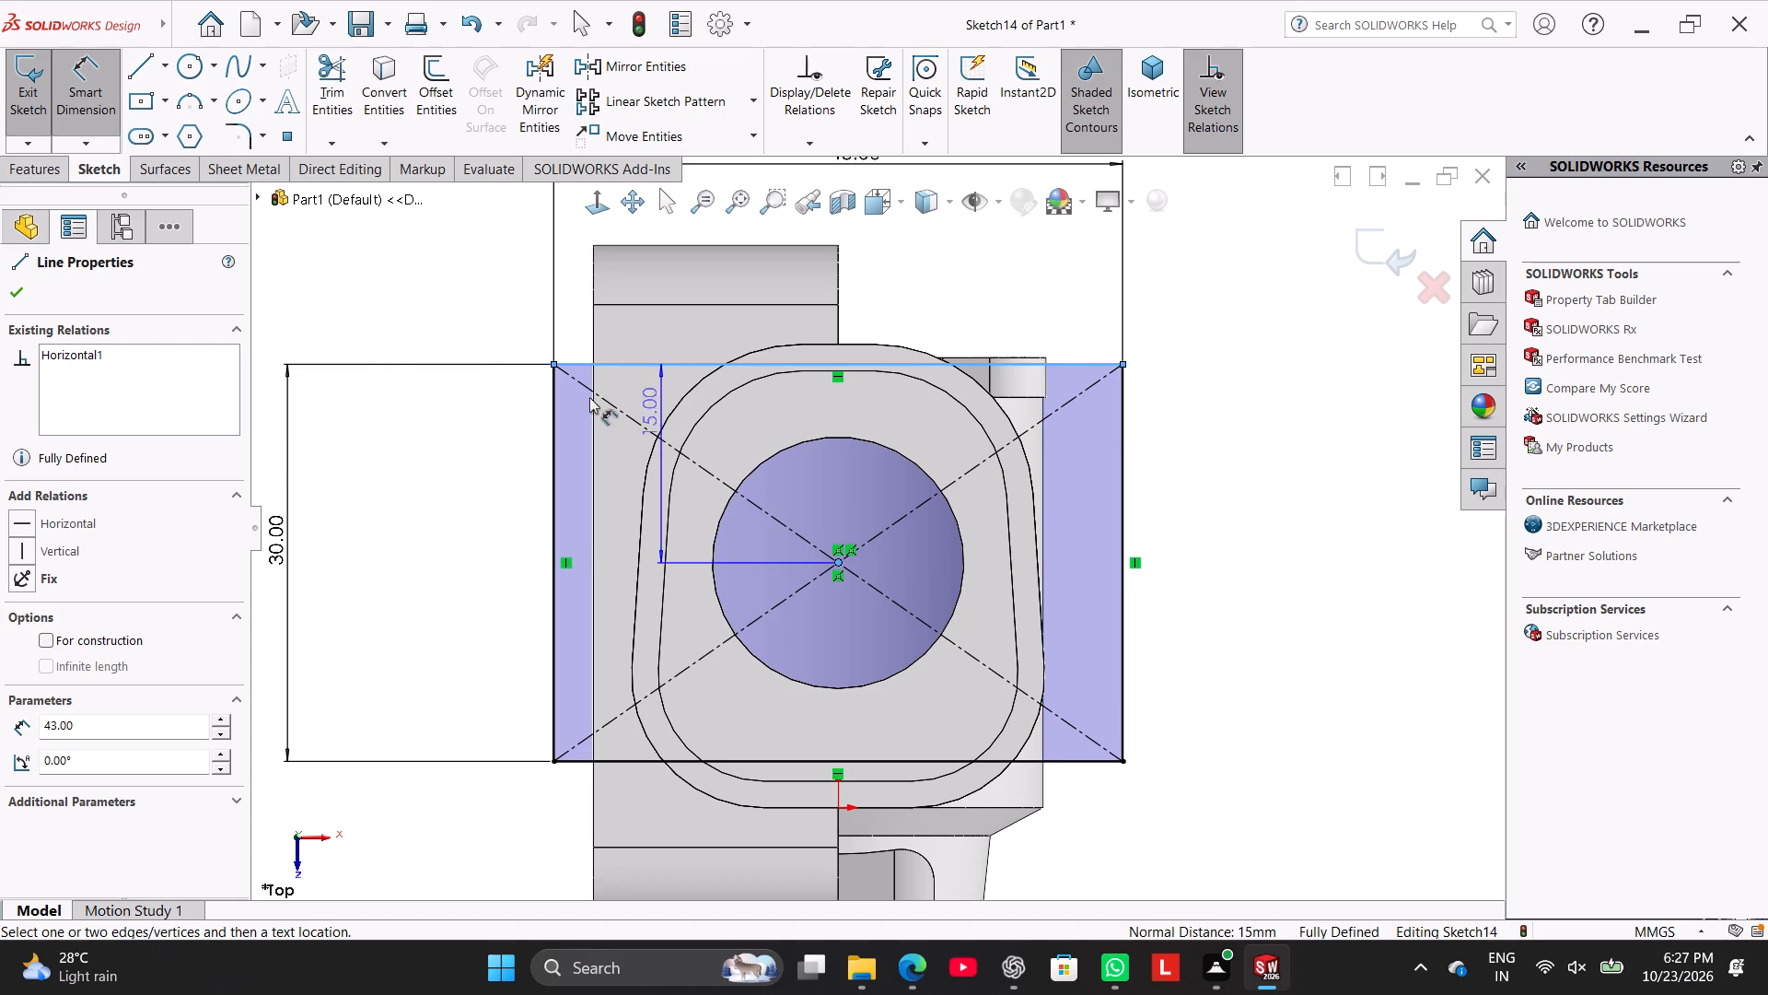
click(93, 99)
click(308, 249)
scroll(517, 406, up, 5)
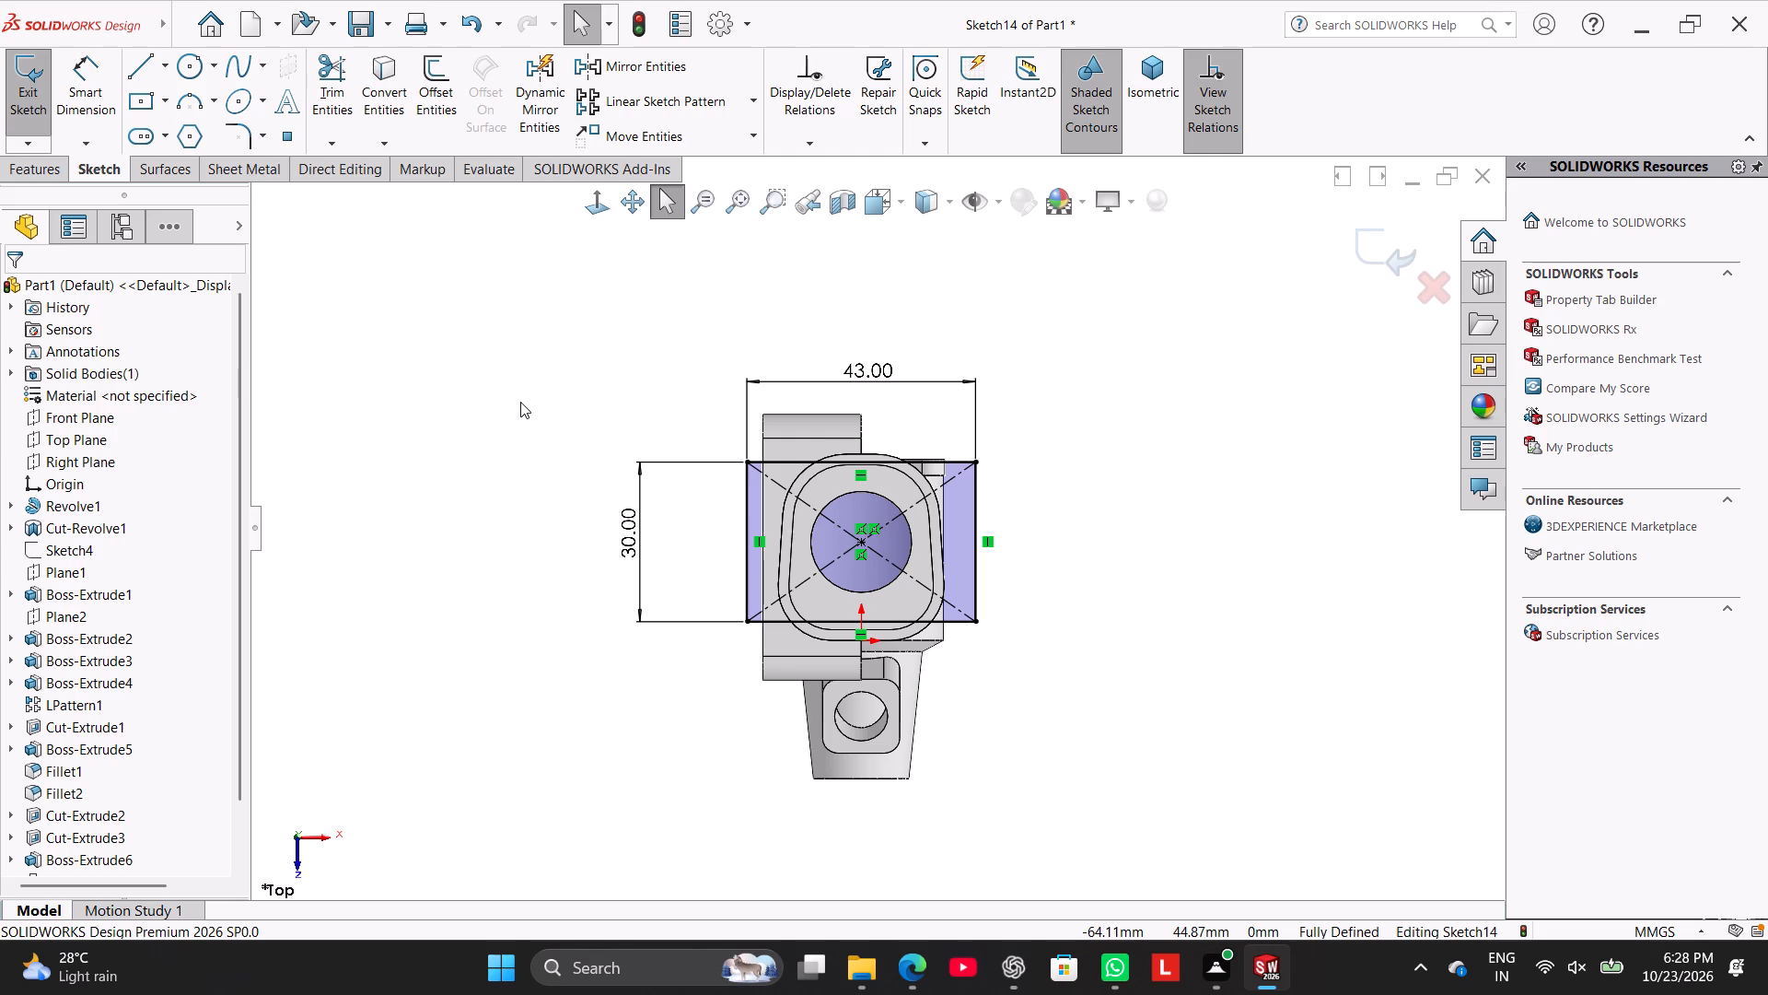
Delete the relations holding the rectangle's centre on the bore's centre, and move the freed rectangle about 7 mm toward the origin.
scroll(878, 493, down, 1)
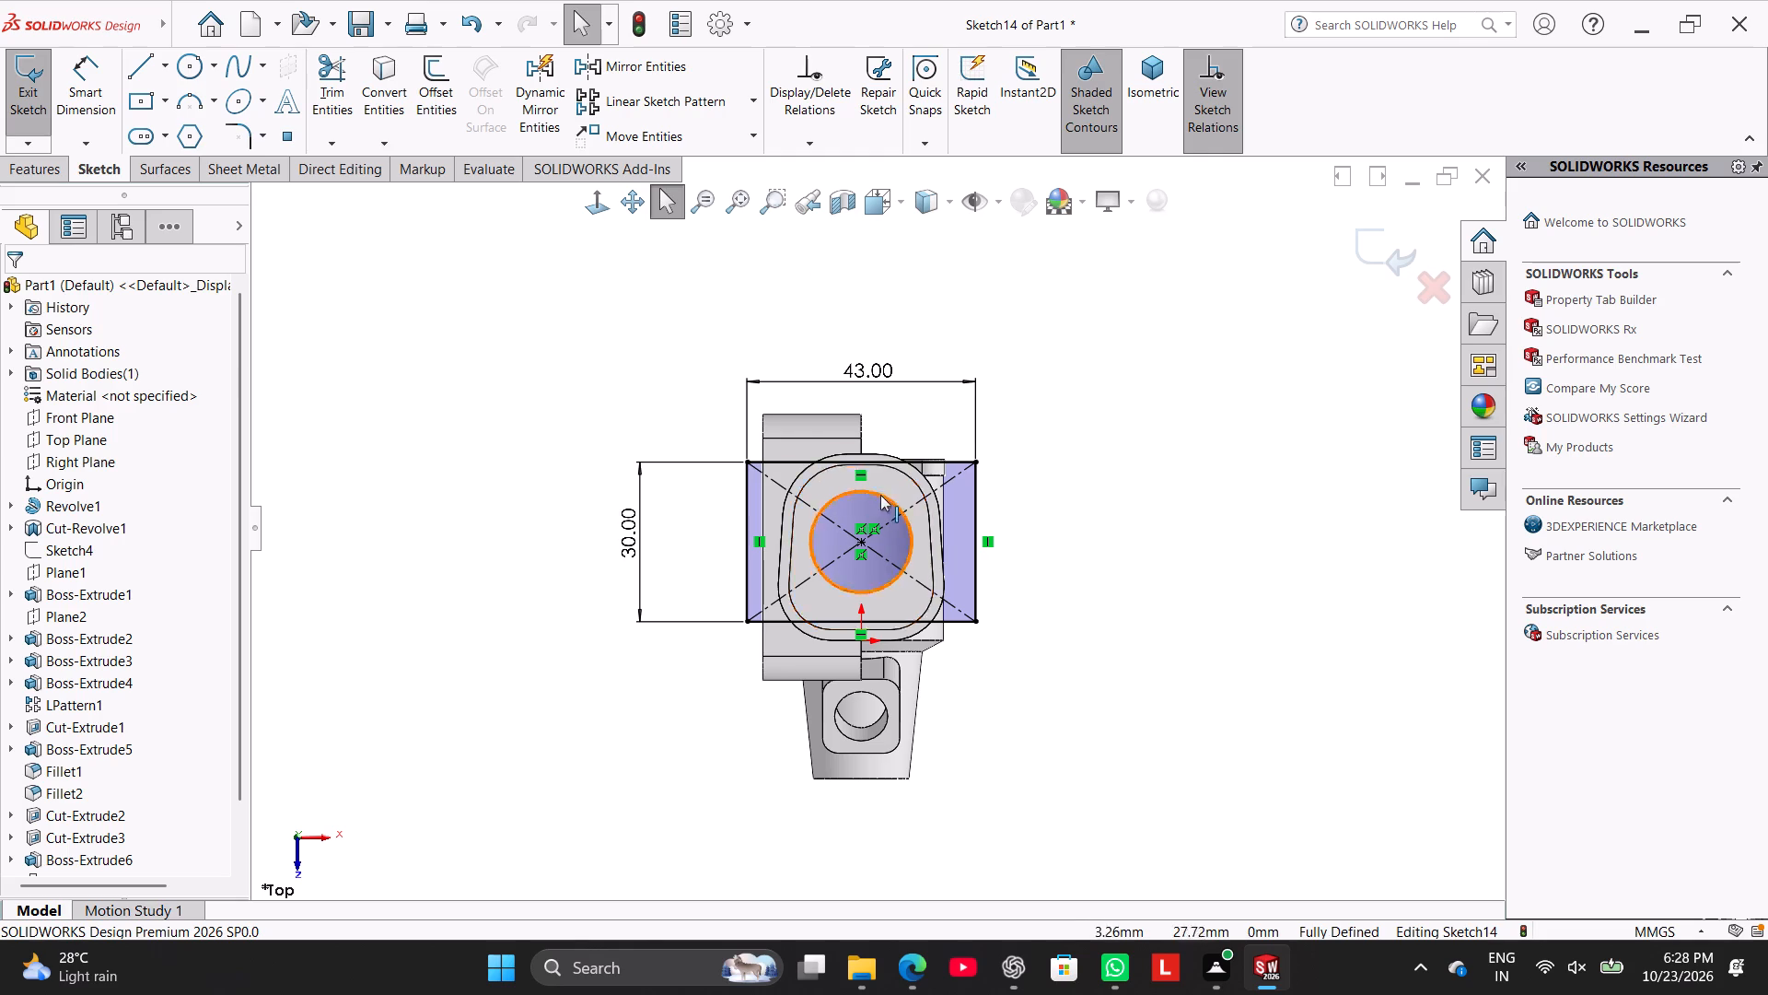
scroll(880, 495, down, 1)
right_click(859, 551)
click(913, 775)
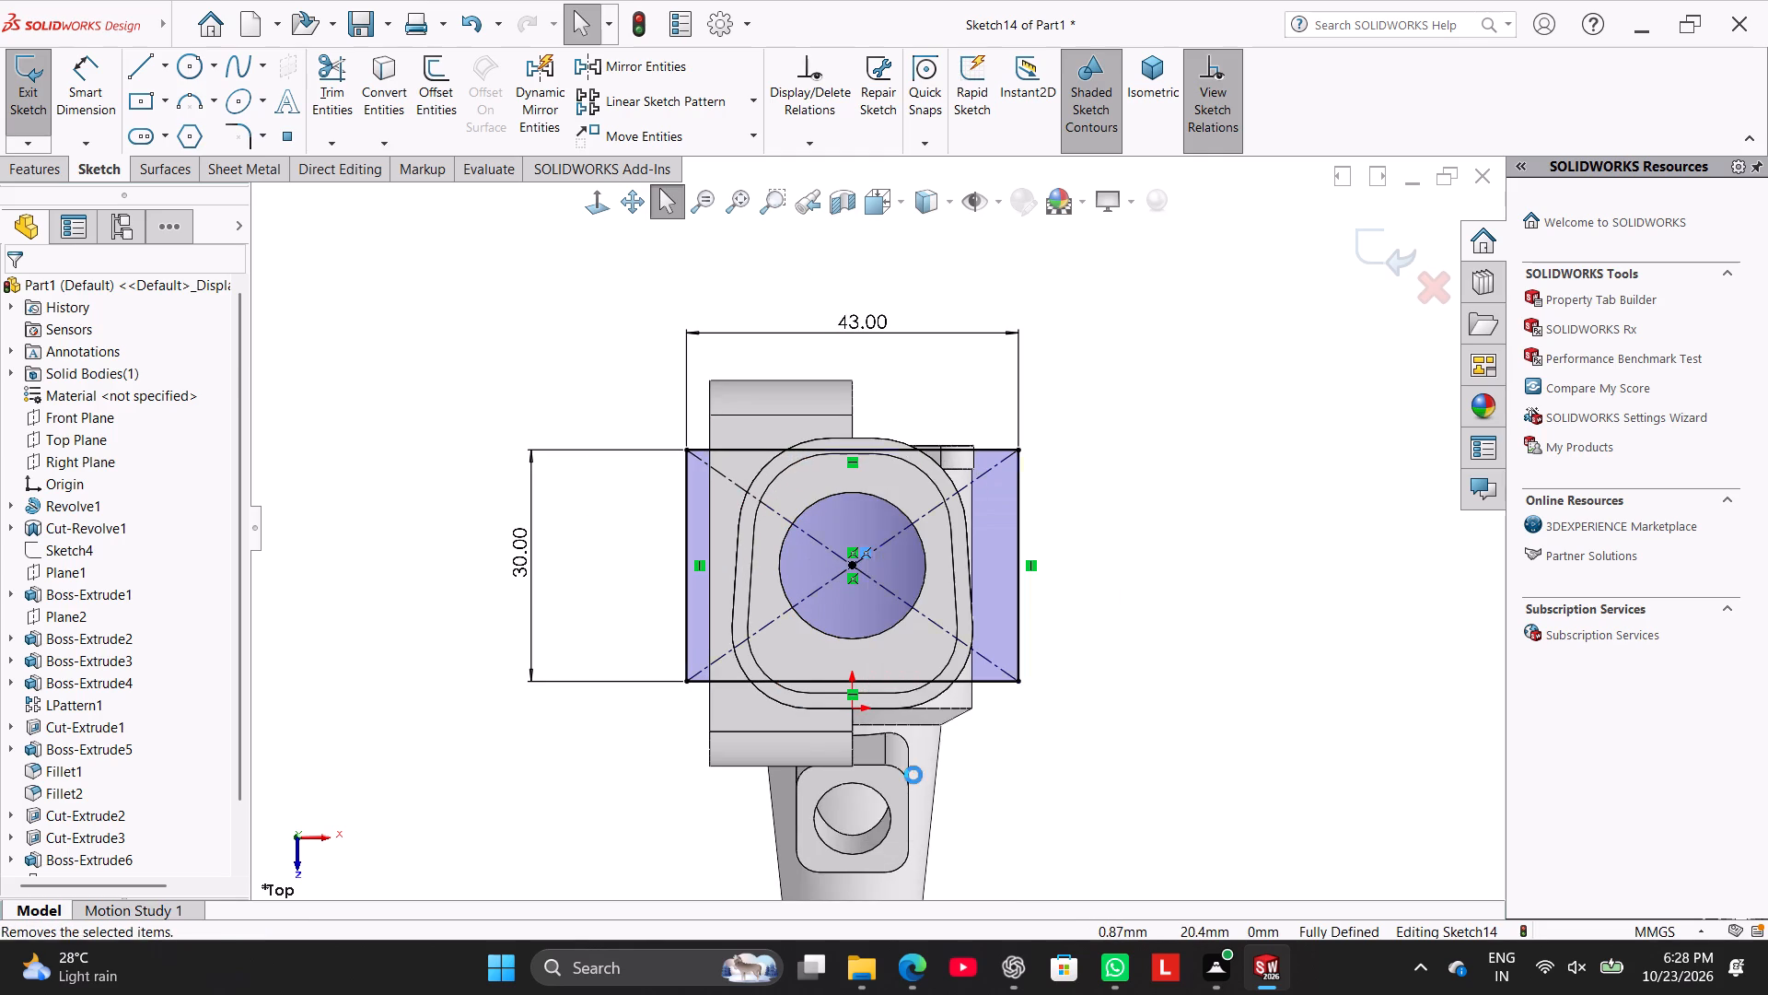
right_click(855, 582)
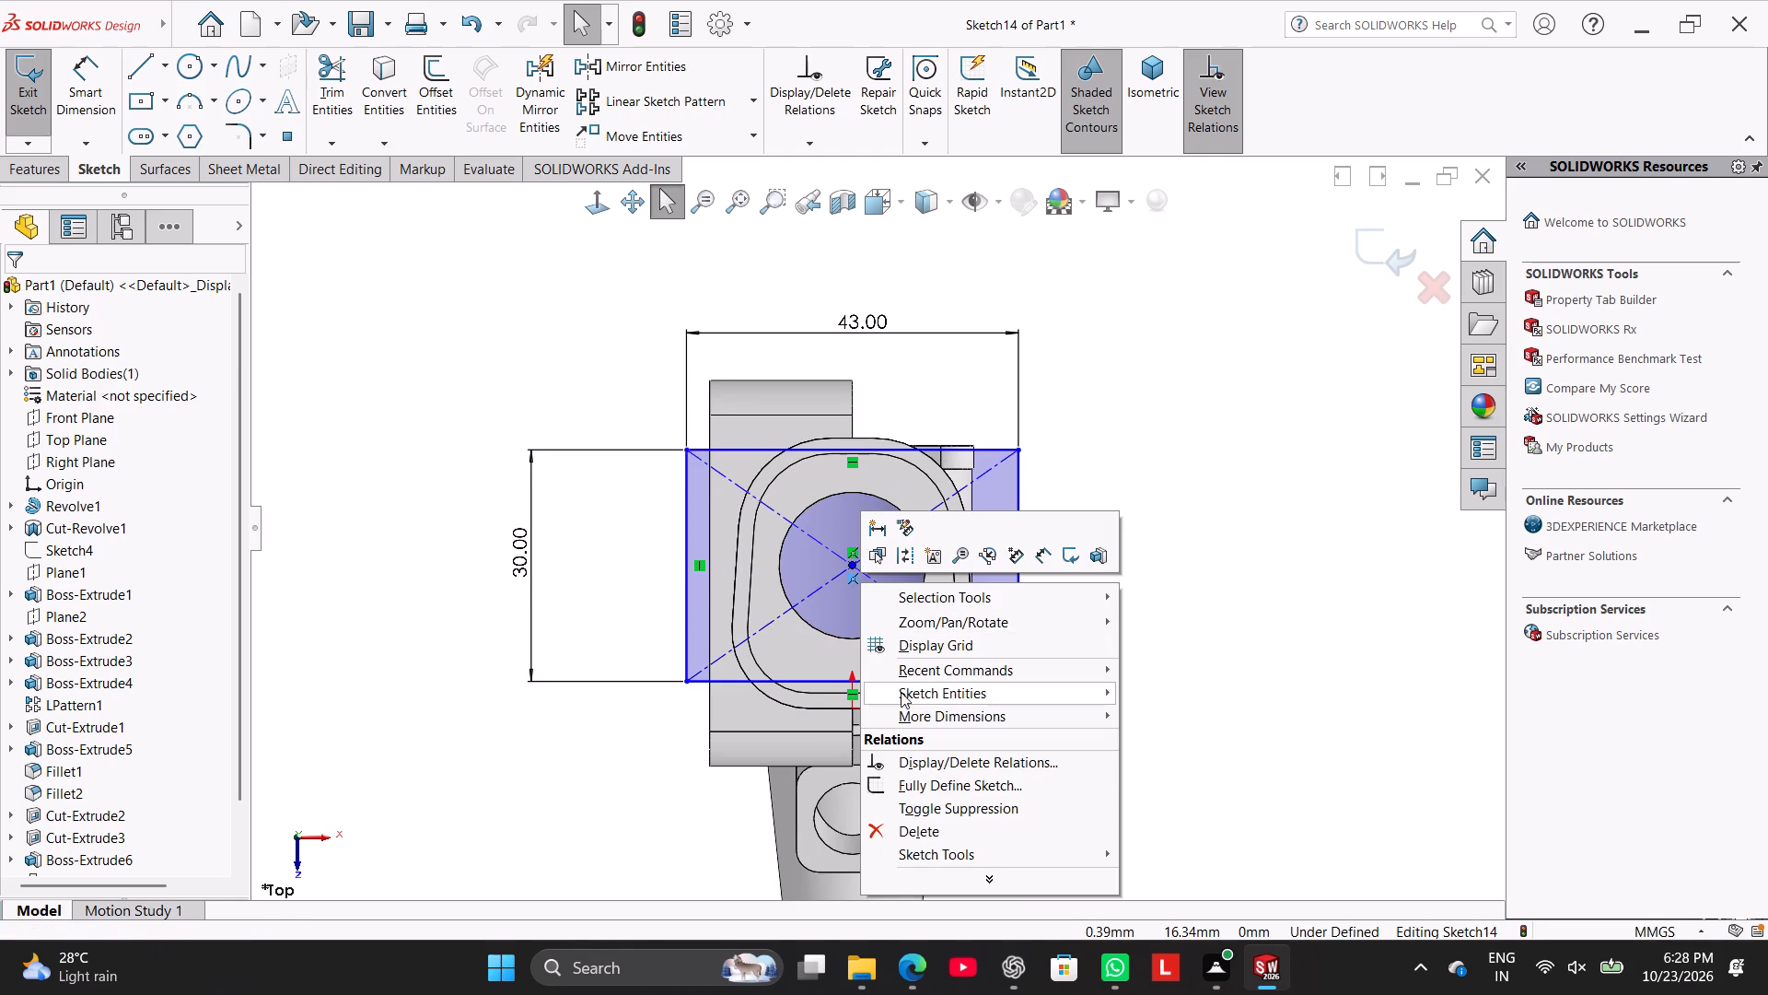
click(923, 833)
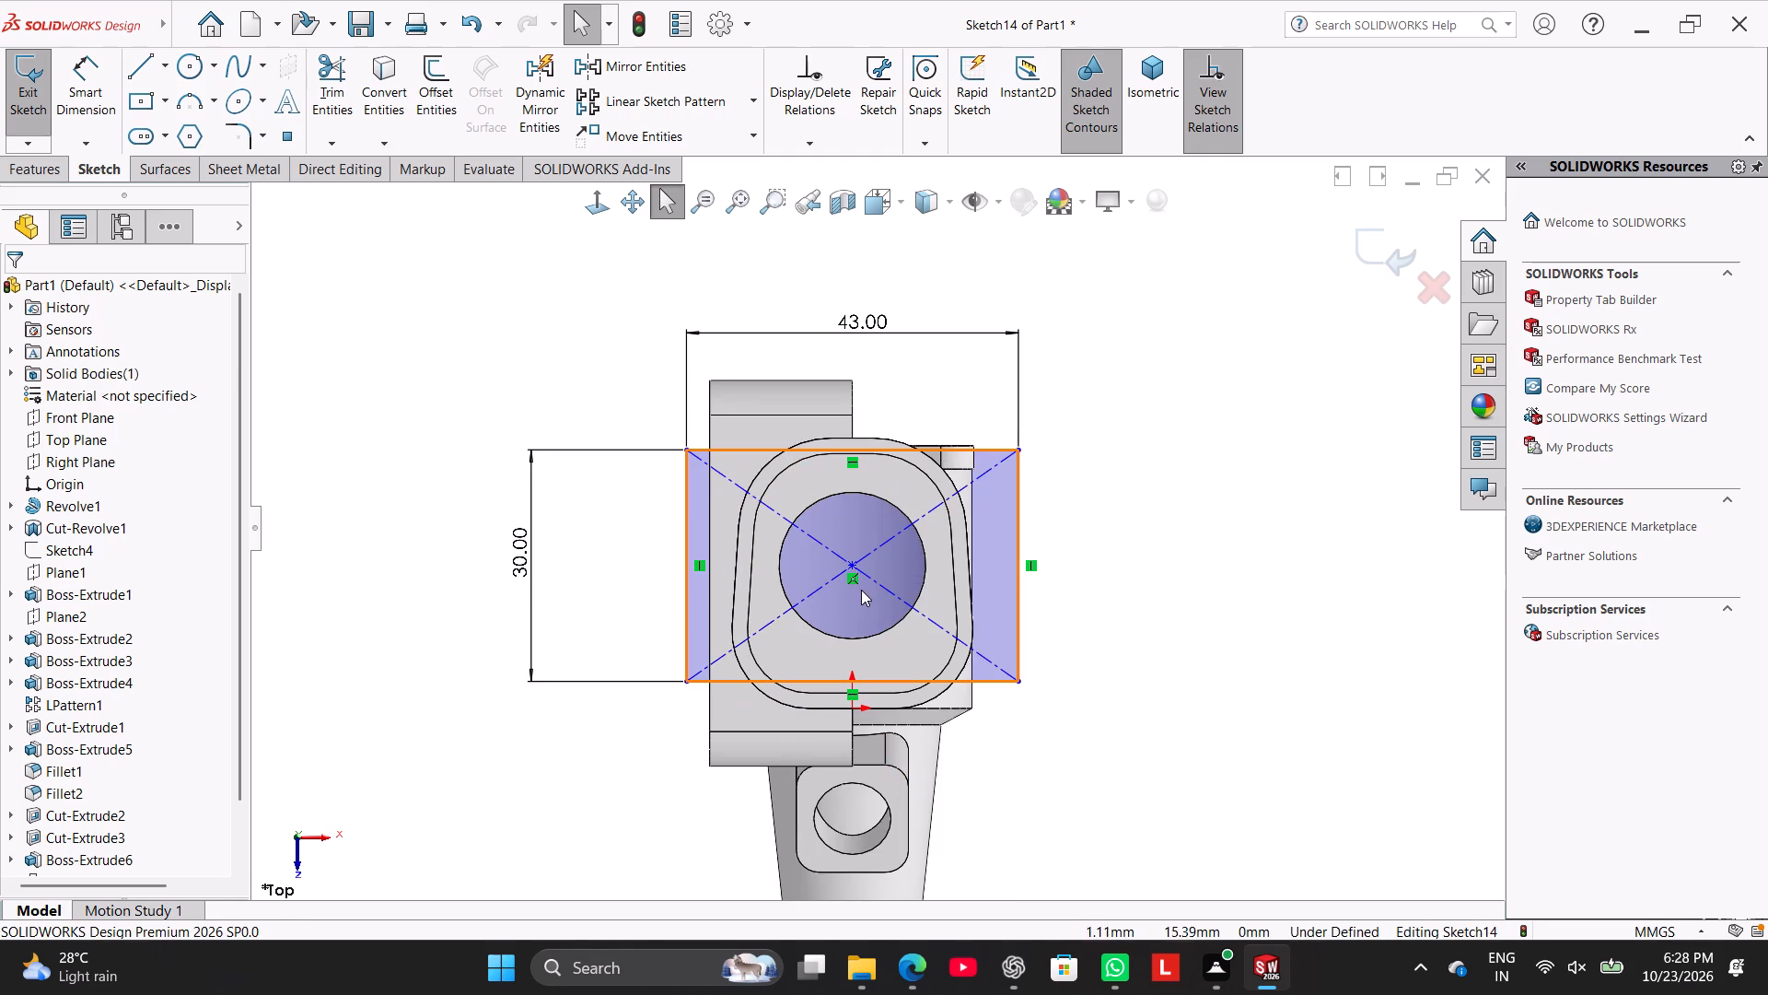
right_click(853, 580)
click(937, 826)
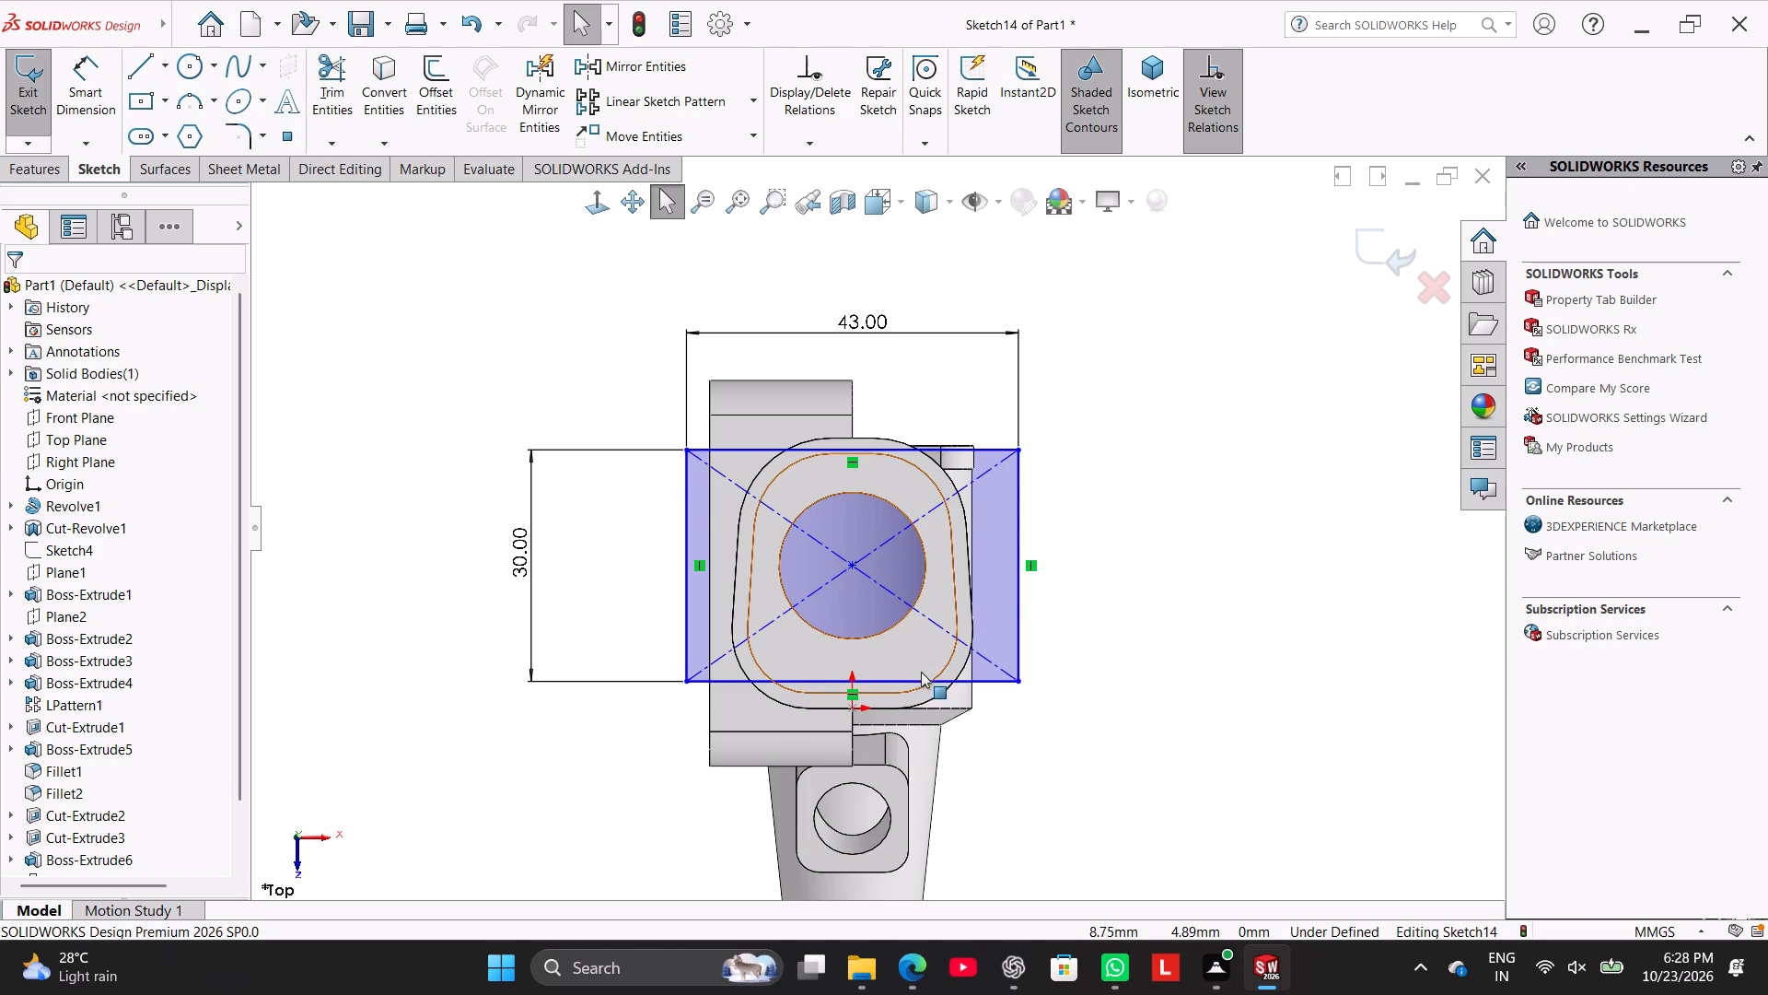
drag(927, 678, 930, 734)
click(416, 334)
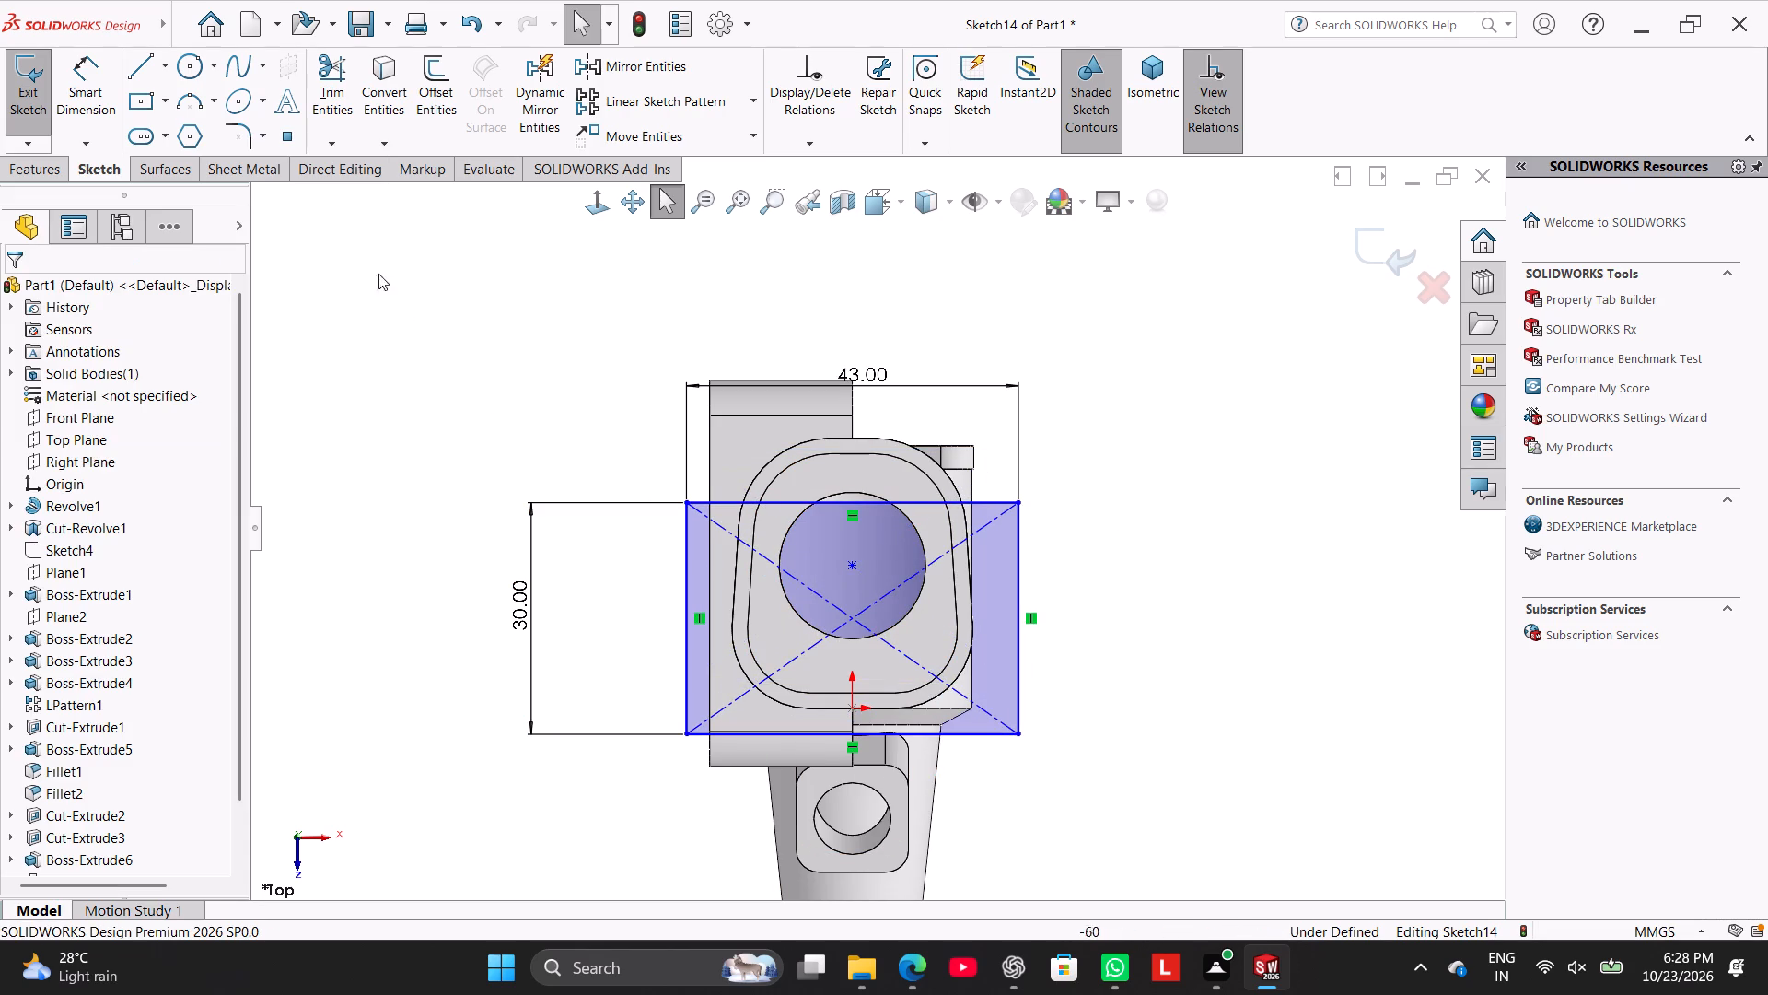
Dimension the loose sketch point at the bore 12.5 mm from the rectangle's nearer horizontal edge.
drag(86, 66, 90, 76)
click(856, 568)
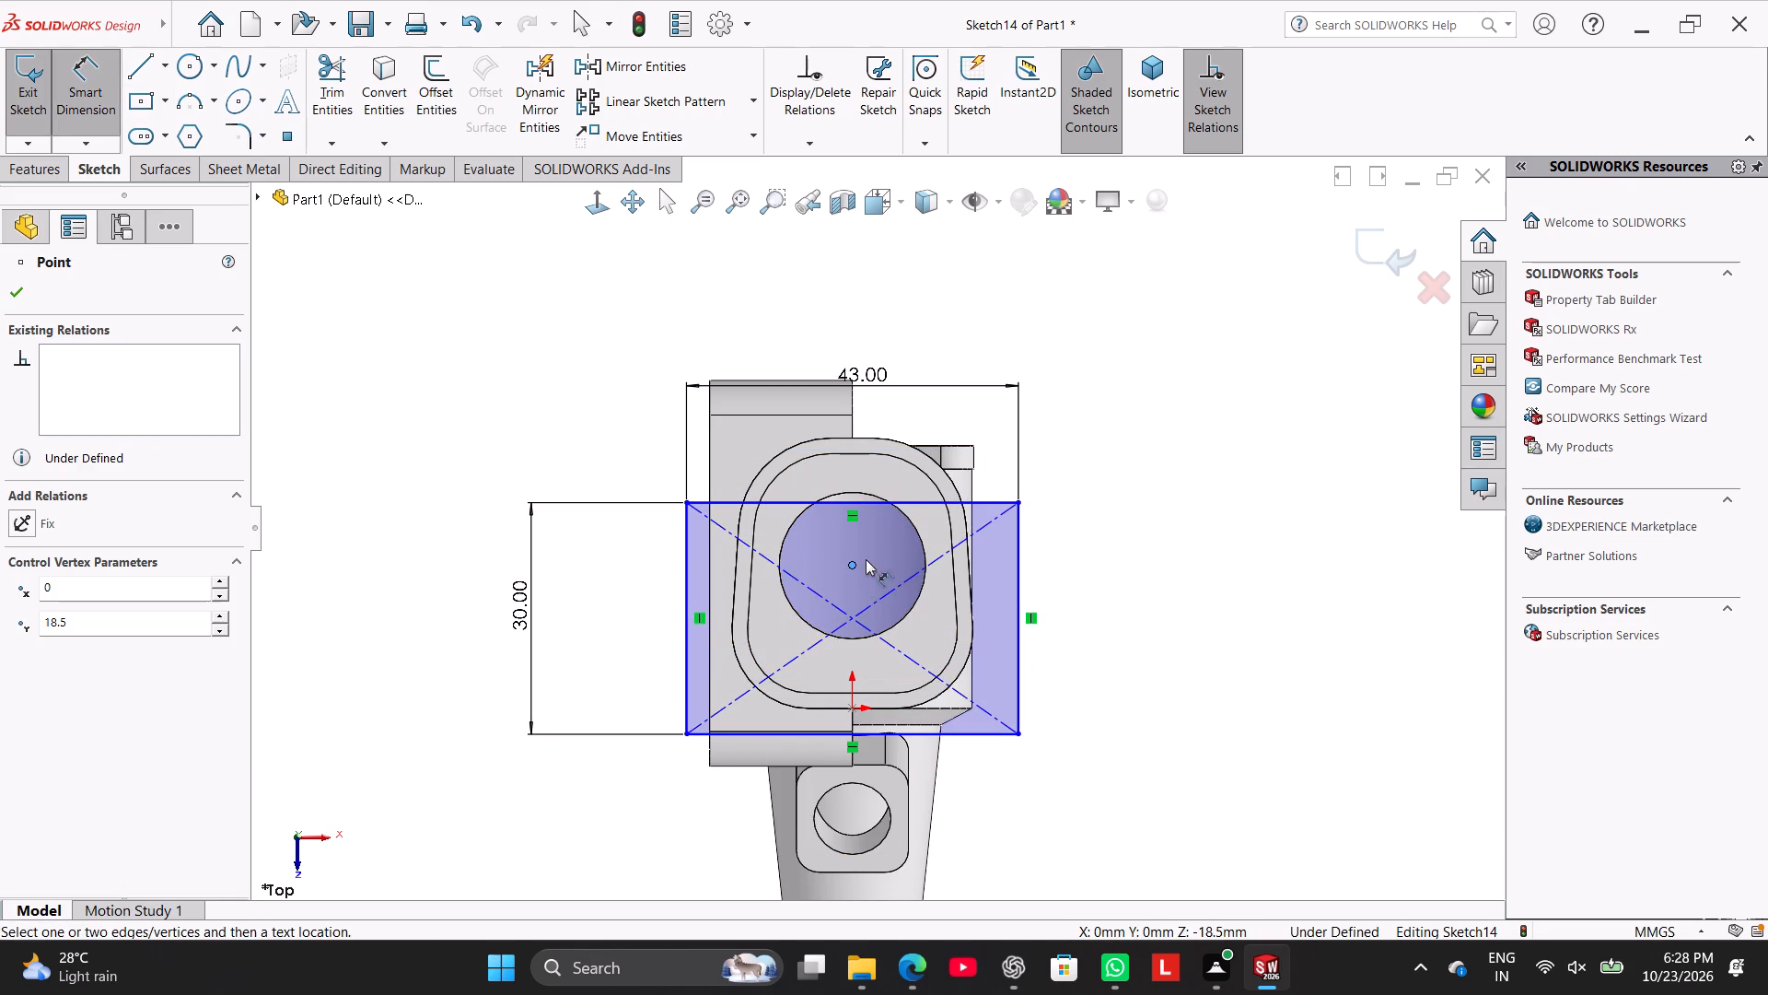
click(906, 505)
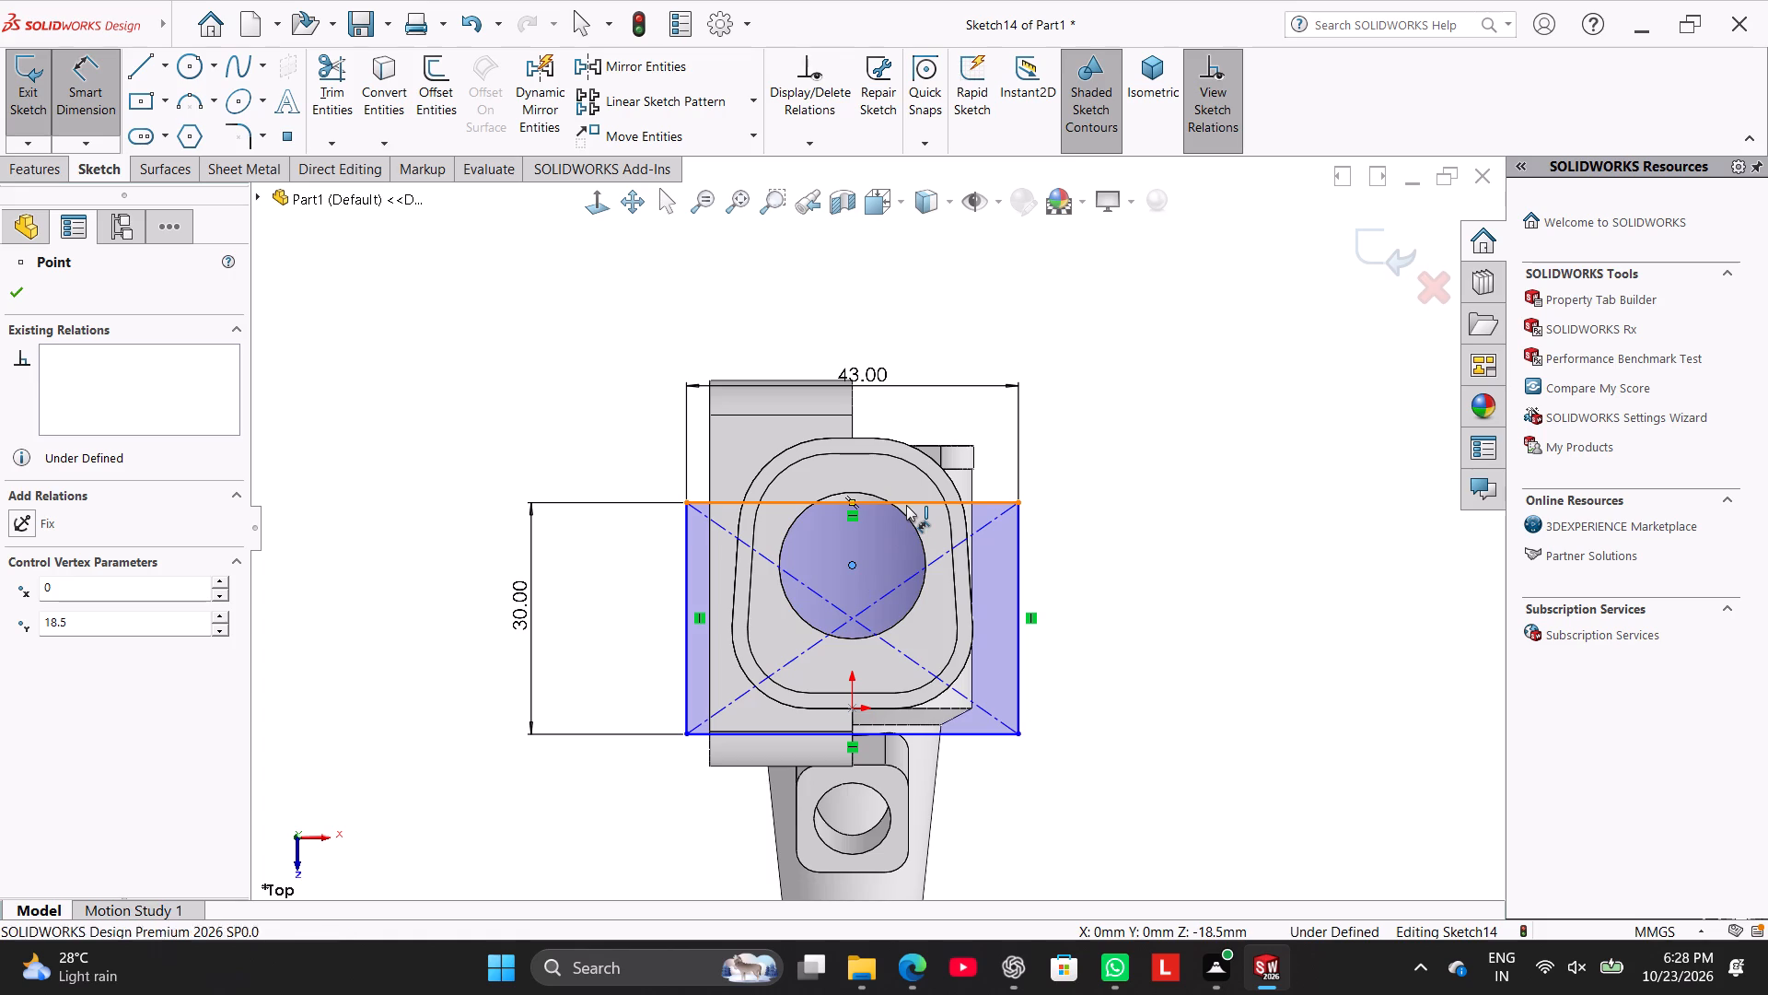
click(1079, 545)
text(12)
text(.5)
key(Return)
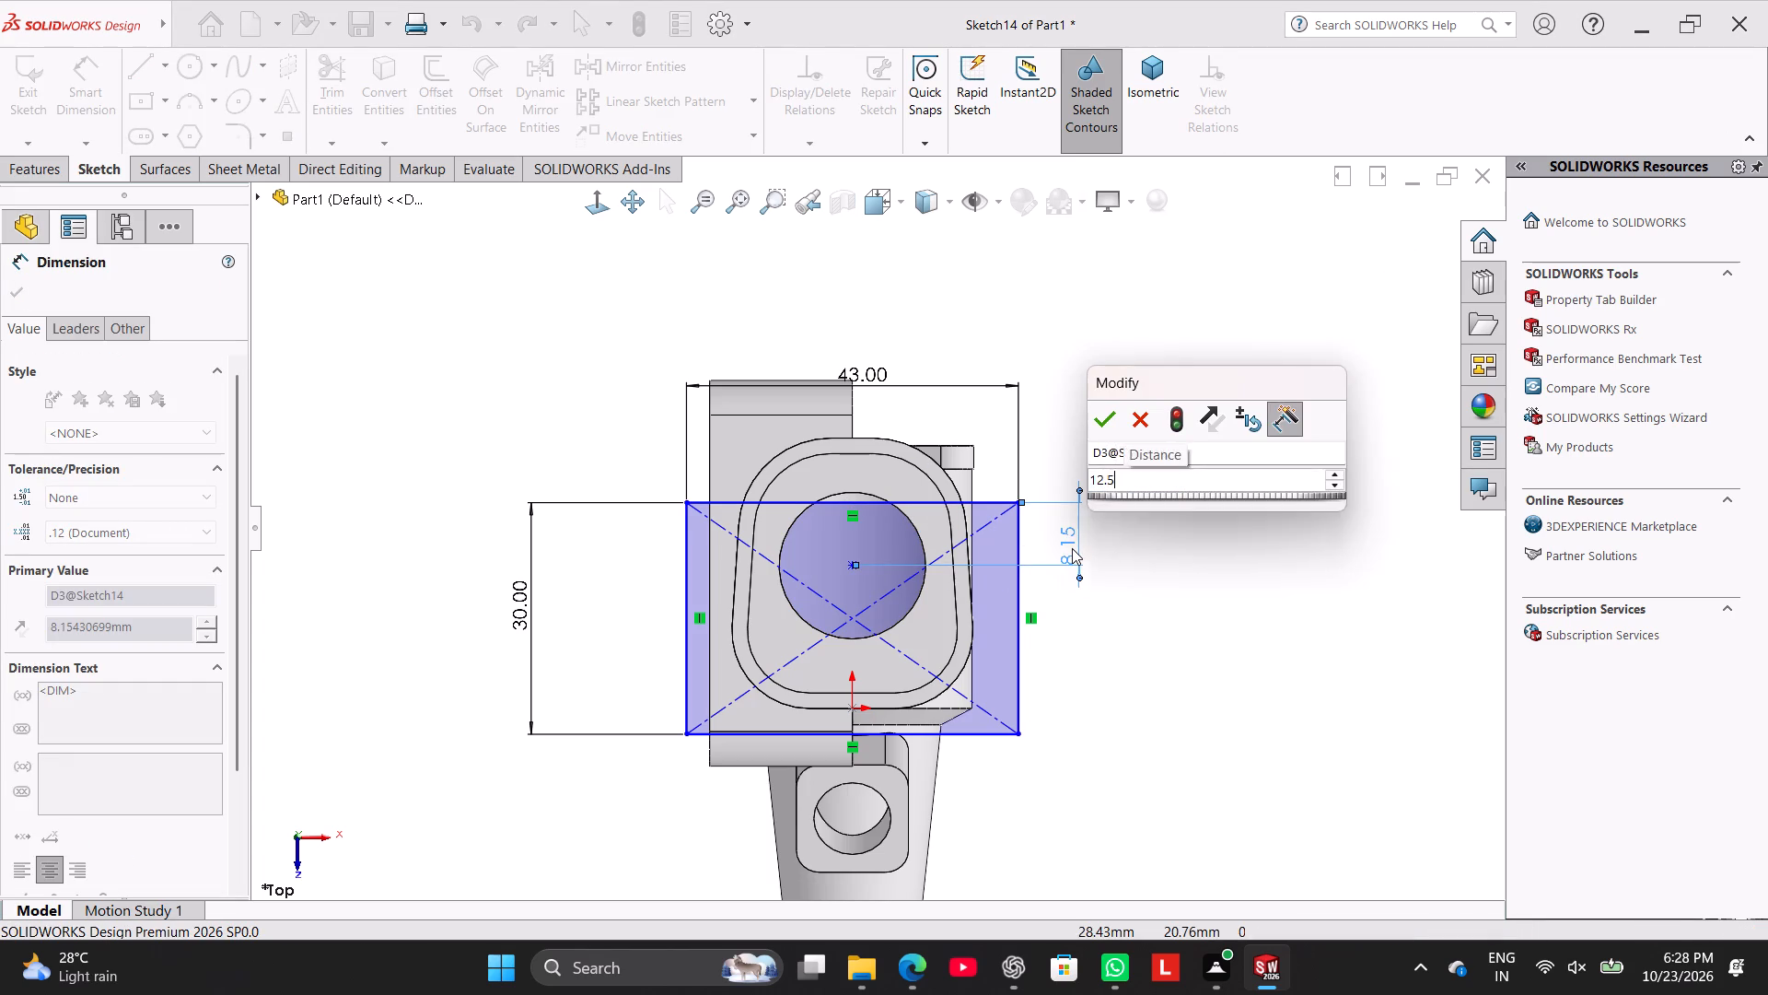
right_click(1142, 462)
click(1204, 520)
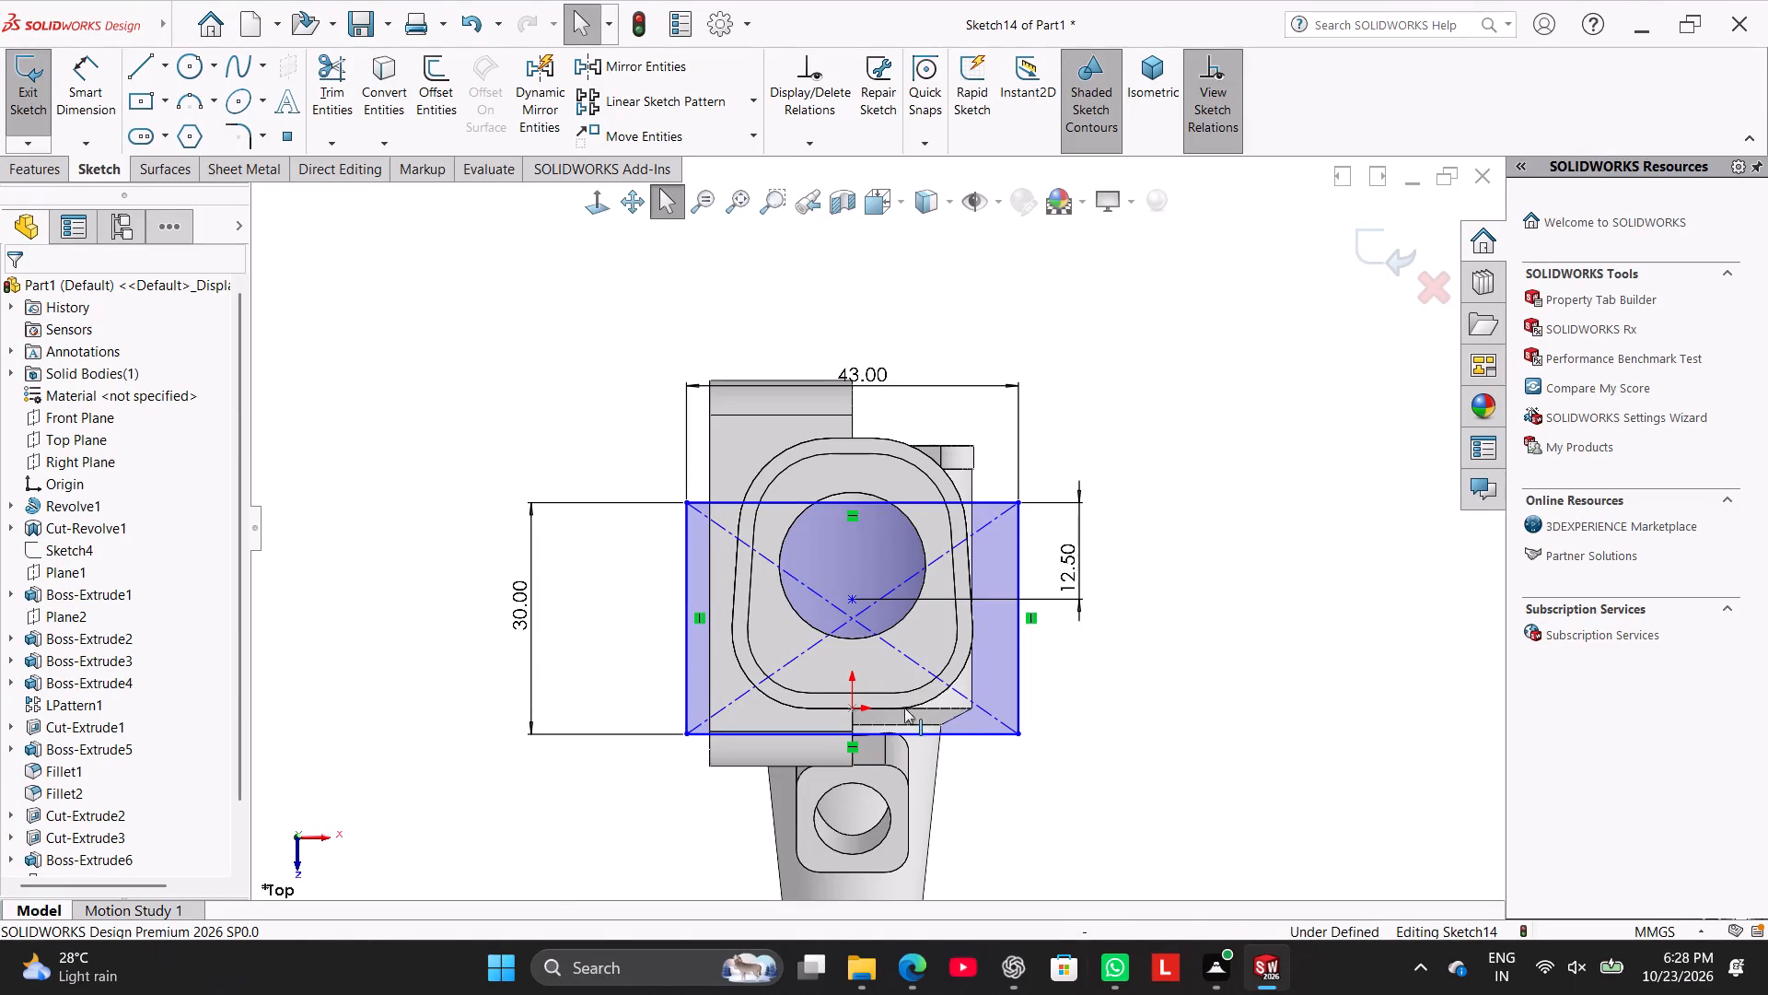
Add a Vertical relation between the crossing point of the rectangle's diagonals and the origin.
ctrl+click(852, 615)
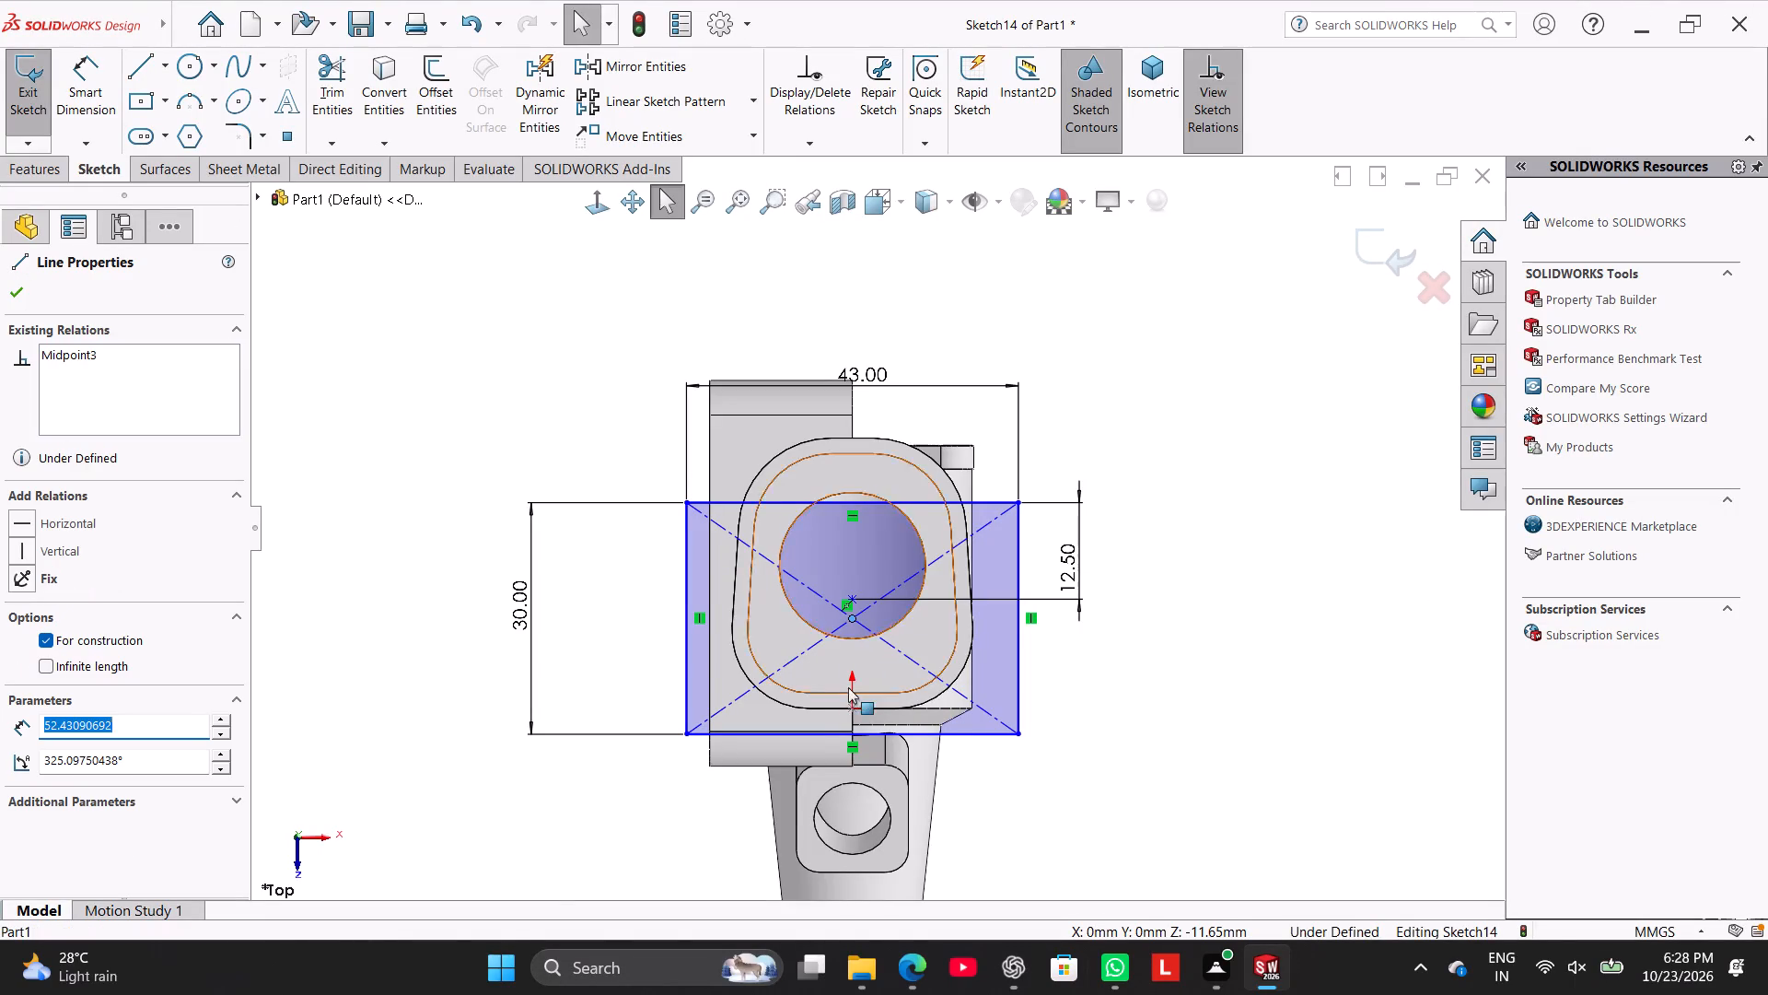
ctrl+click(853, 707)
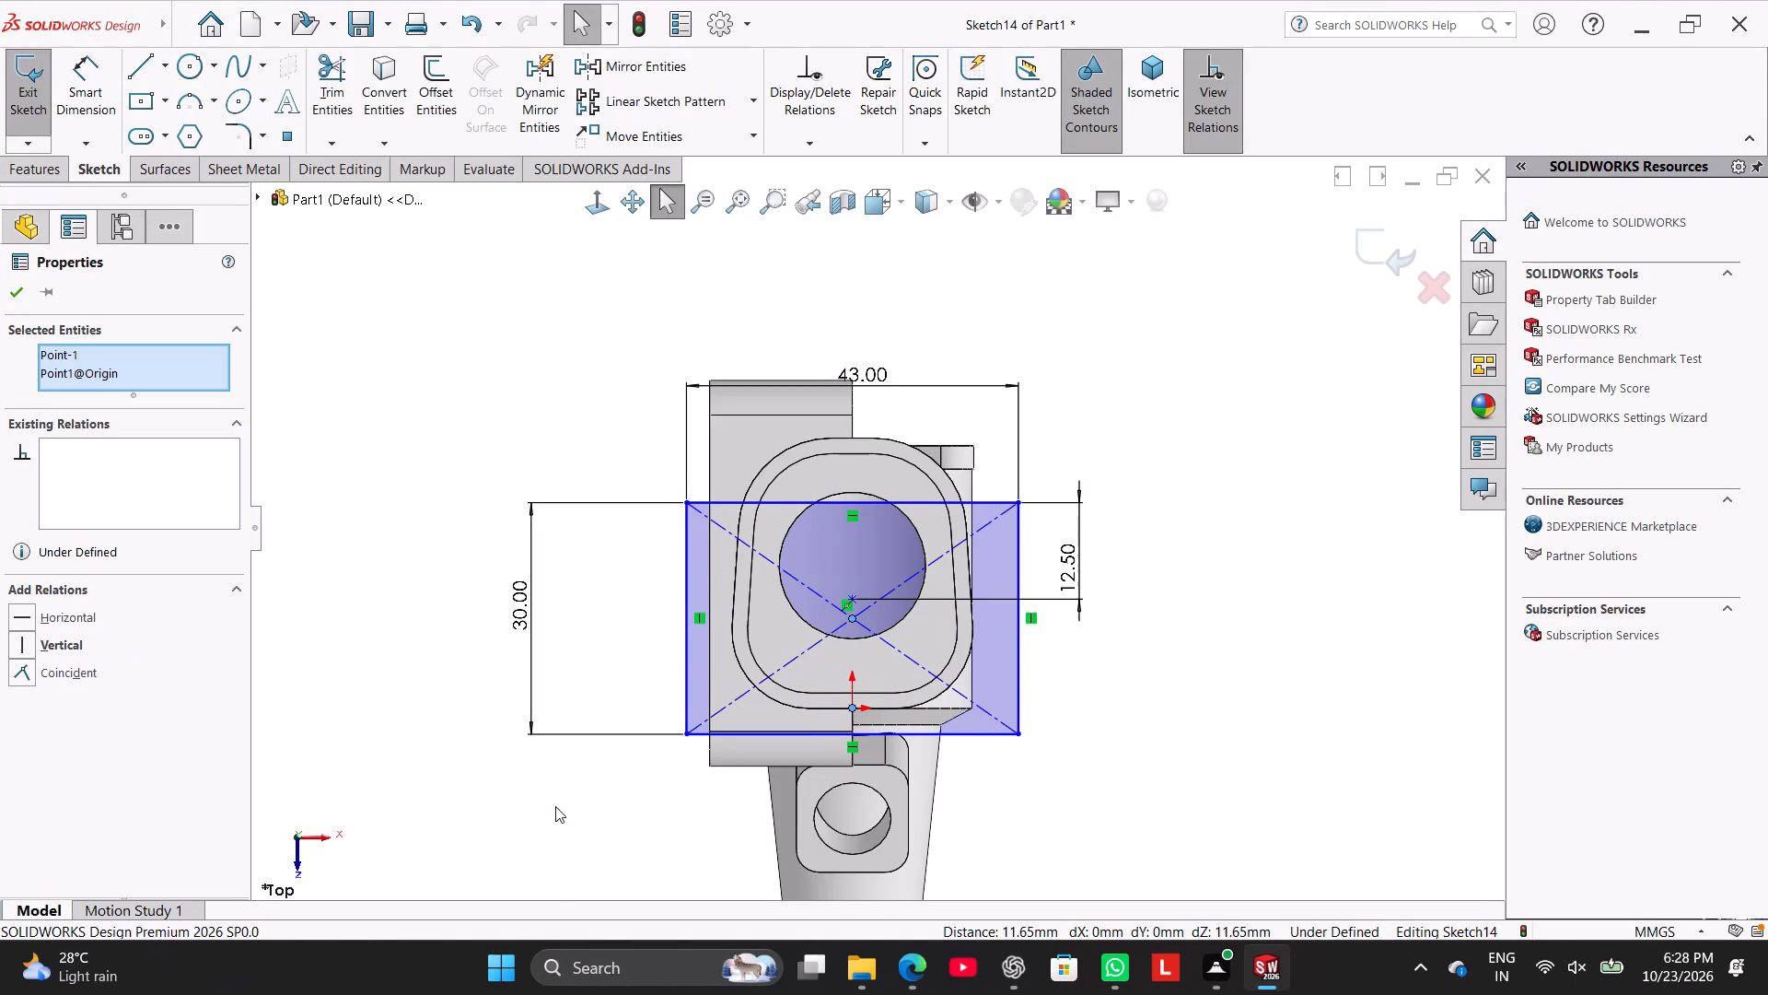
click(57, 639)
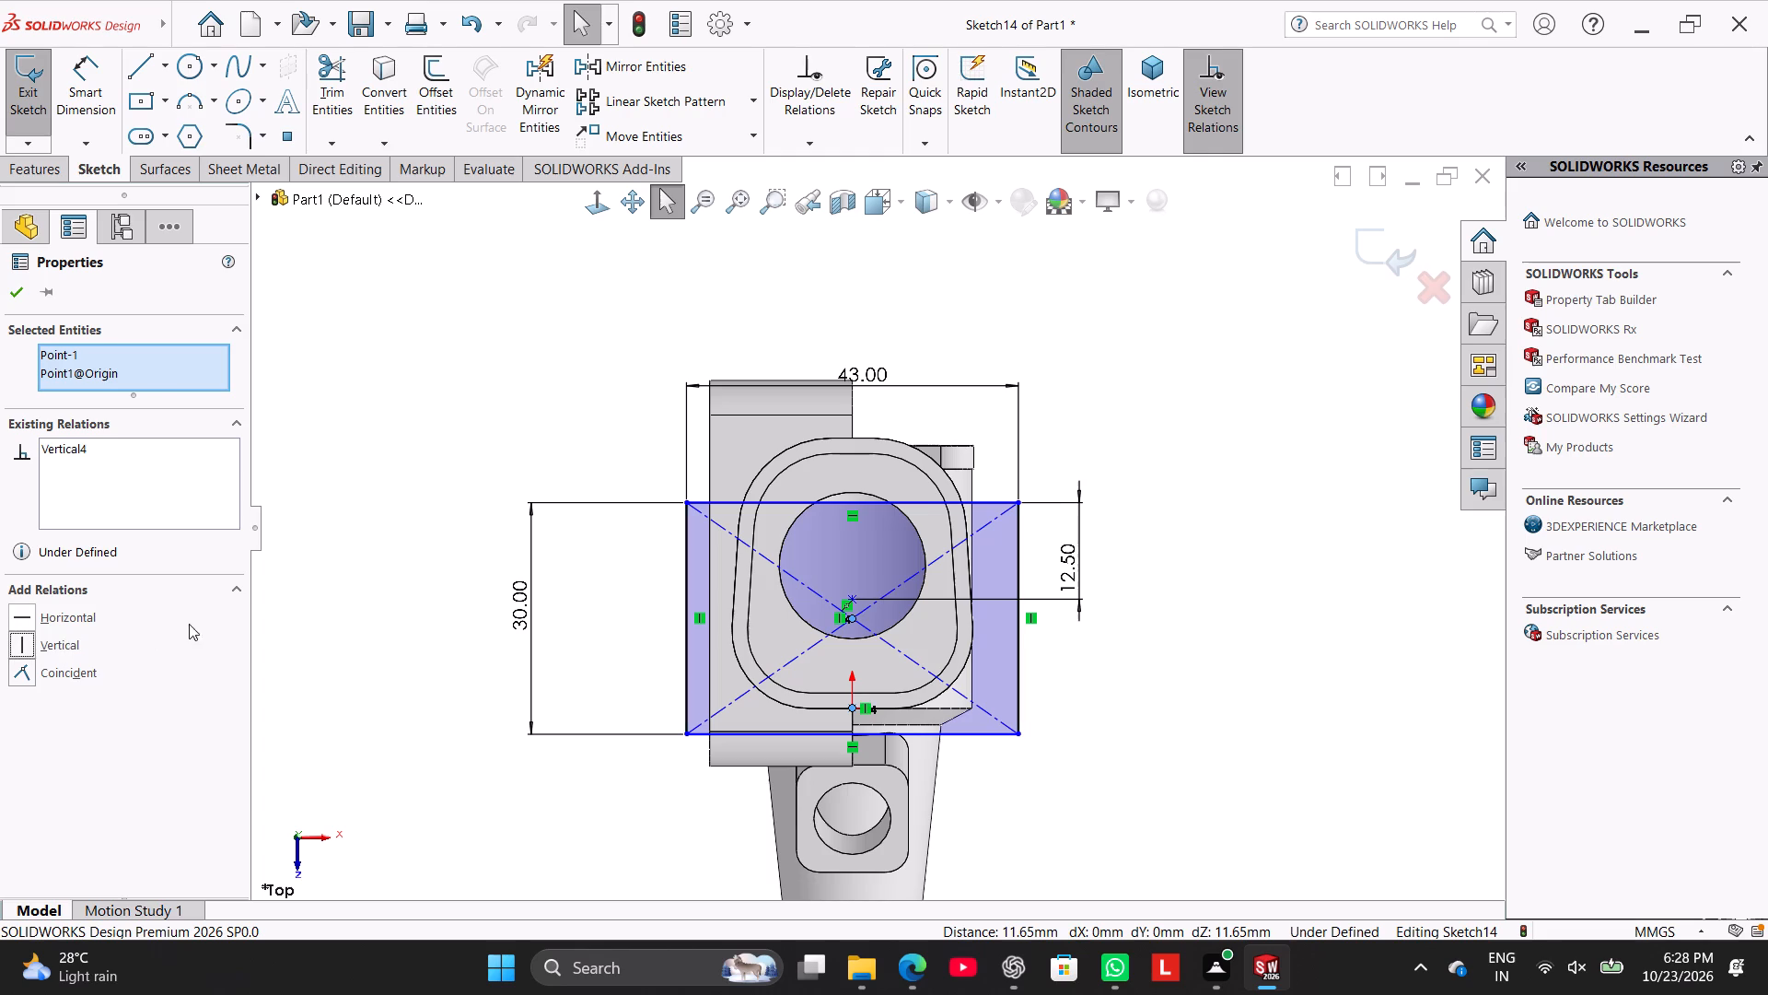
click(257, 588)
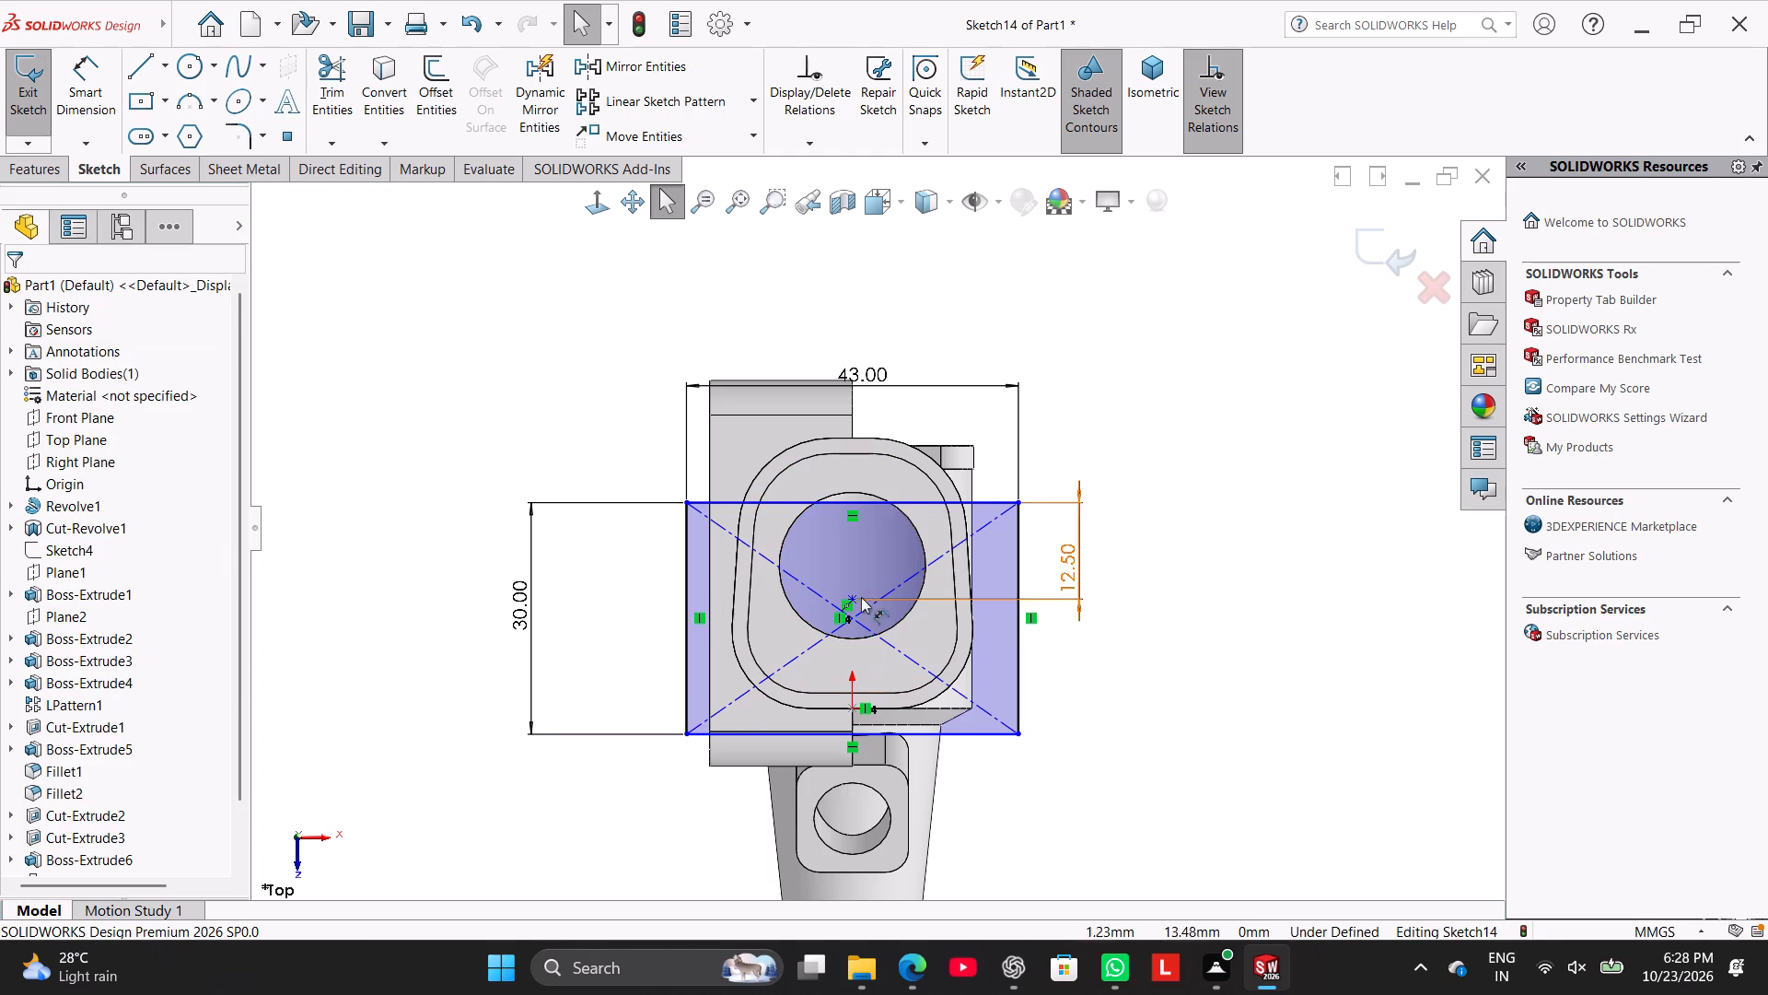
Move the rectangle farther from the origin and delete the loose sketch point that carries the 12.5 mm dimension.
drag(868, 501, 878, 348)
click(1167, 632)
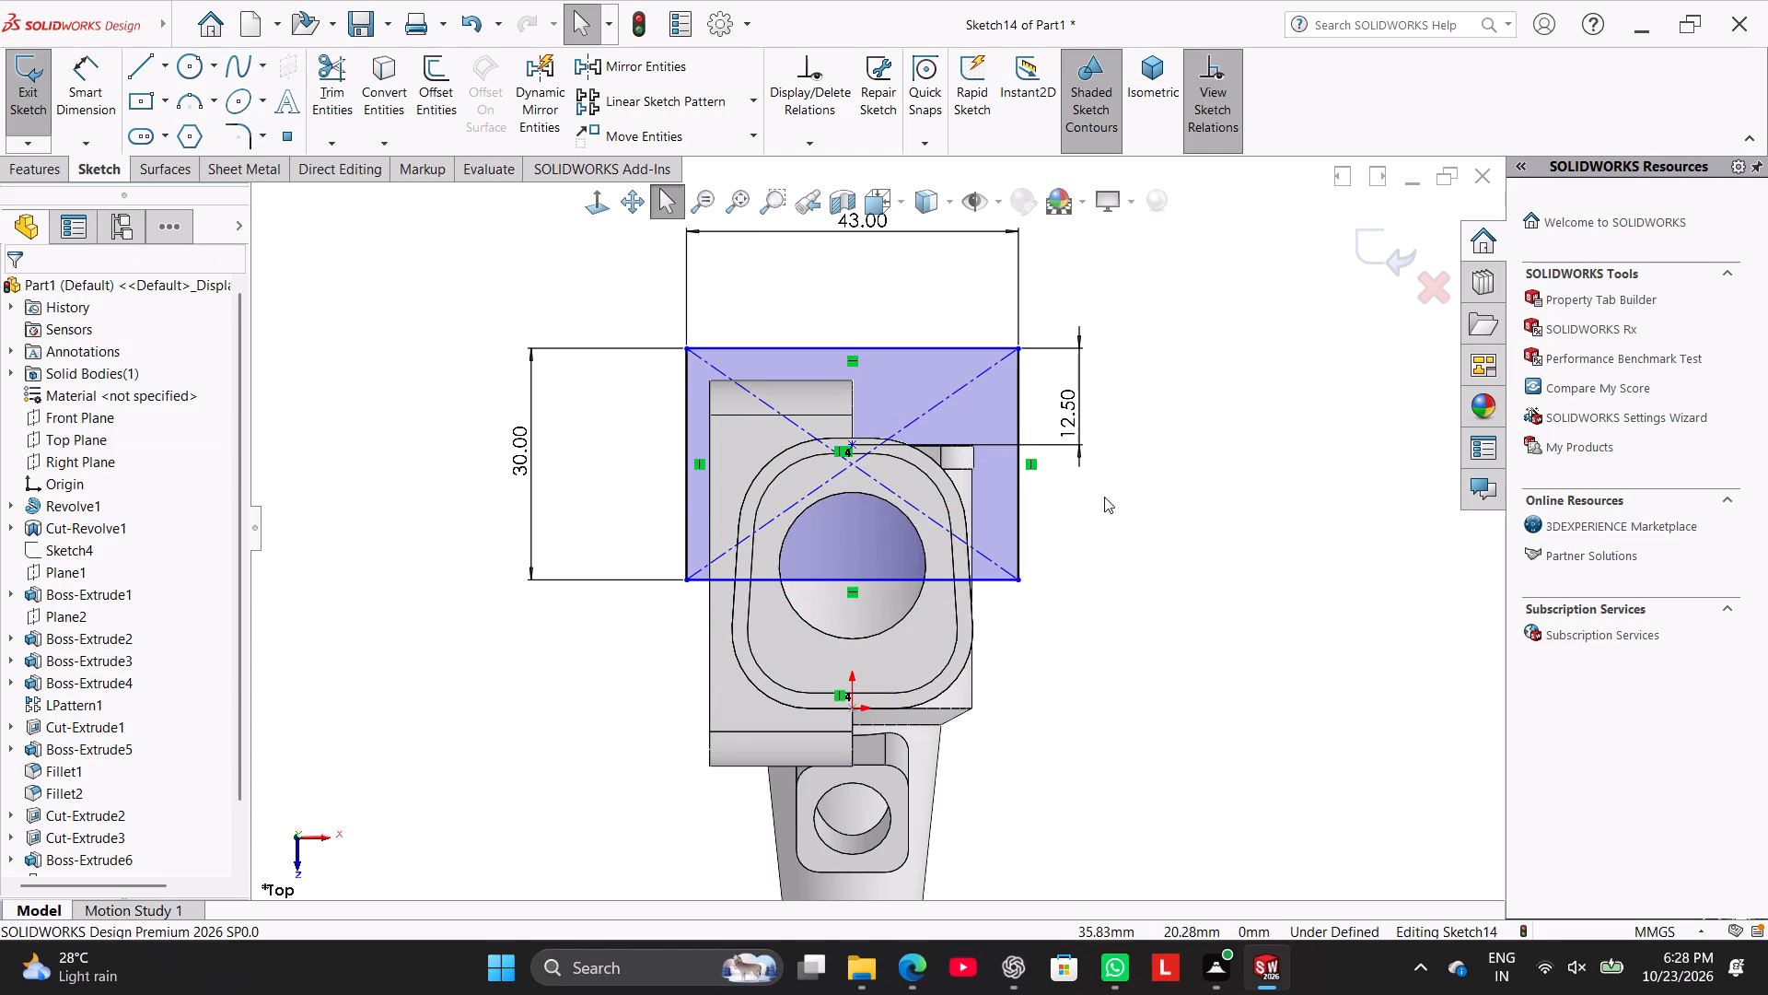
right_click(853, 444)
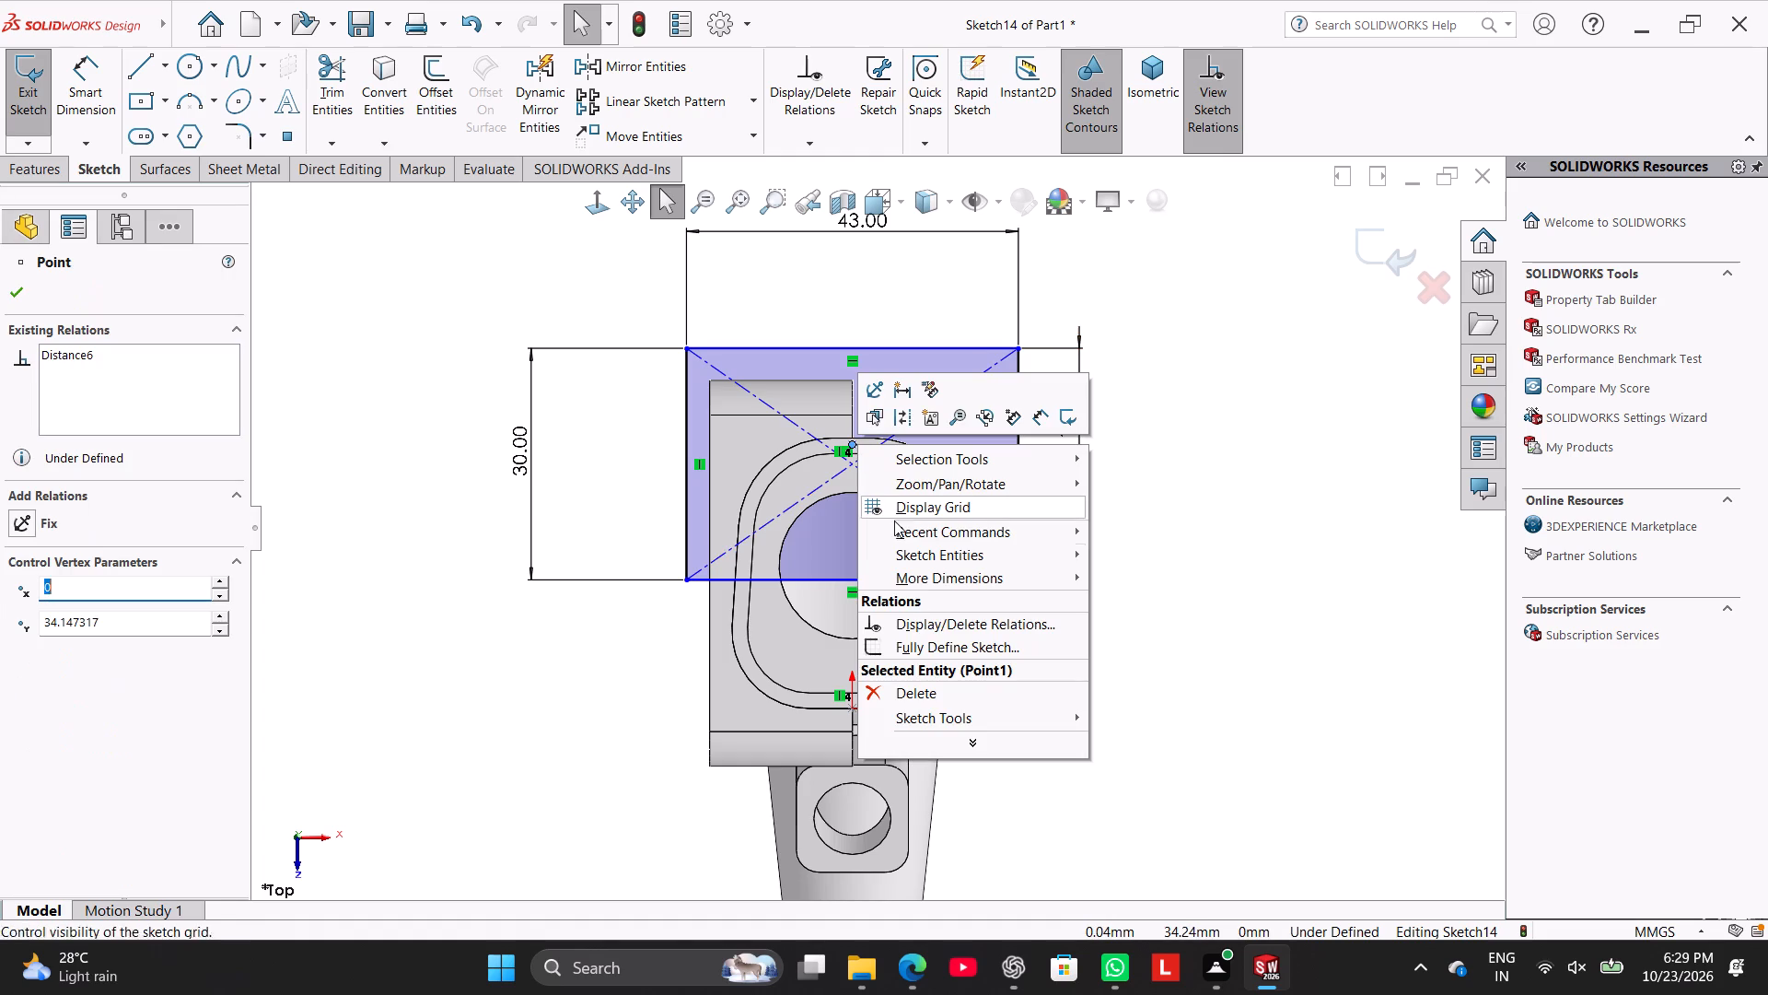
click(948, 682)
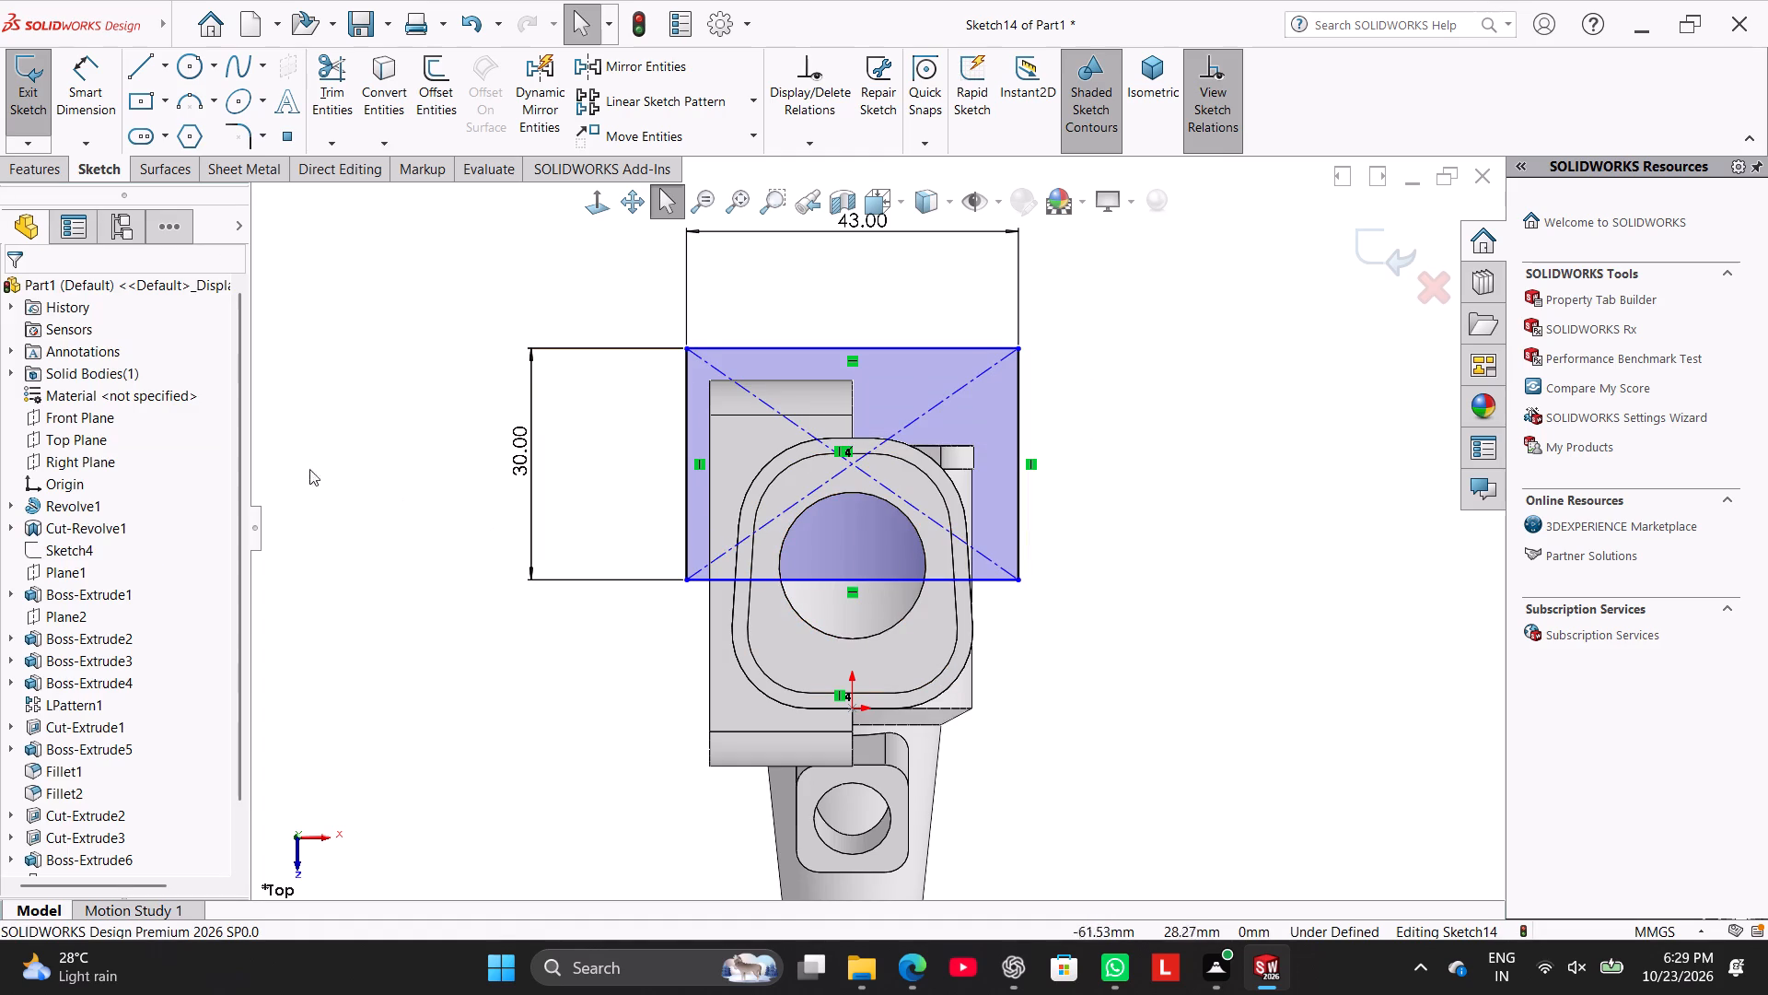
Move the rectangle back toward the origin so that it surrounds the finned boss's round bore.
drag(894, 350, 894, 408)
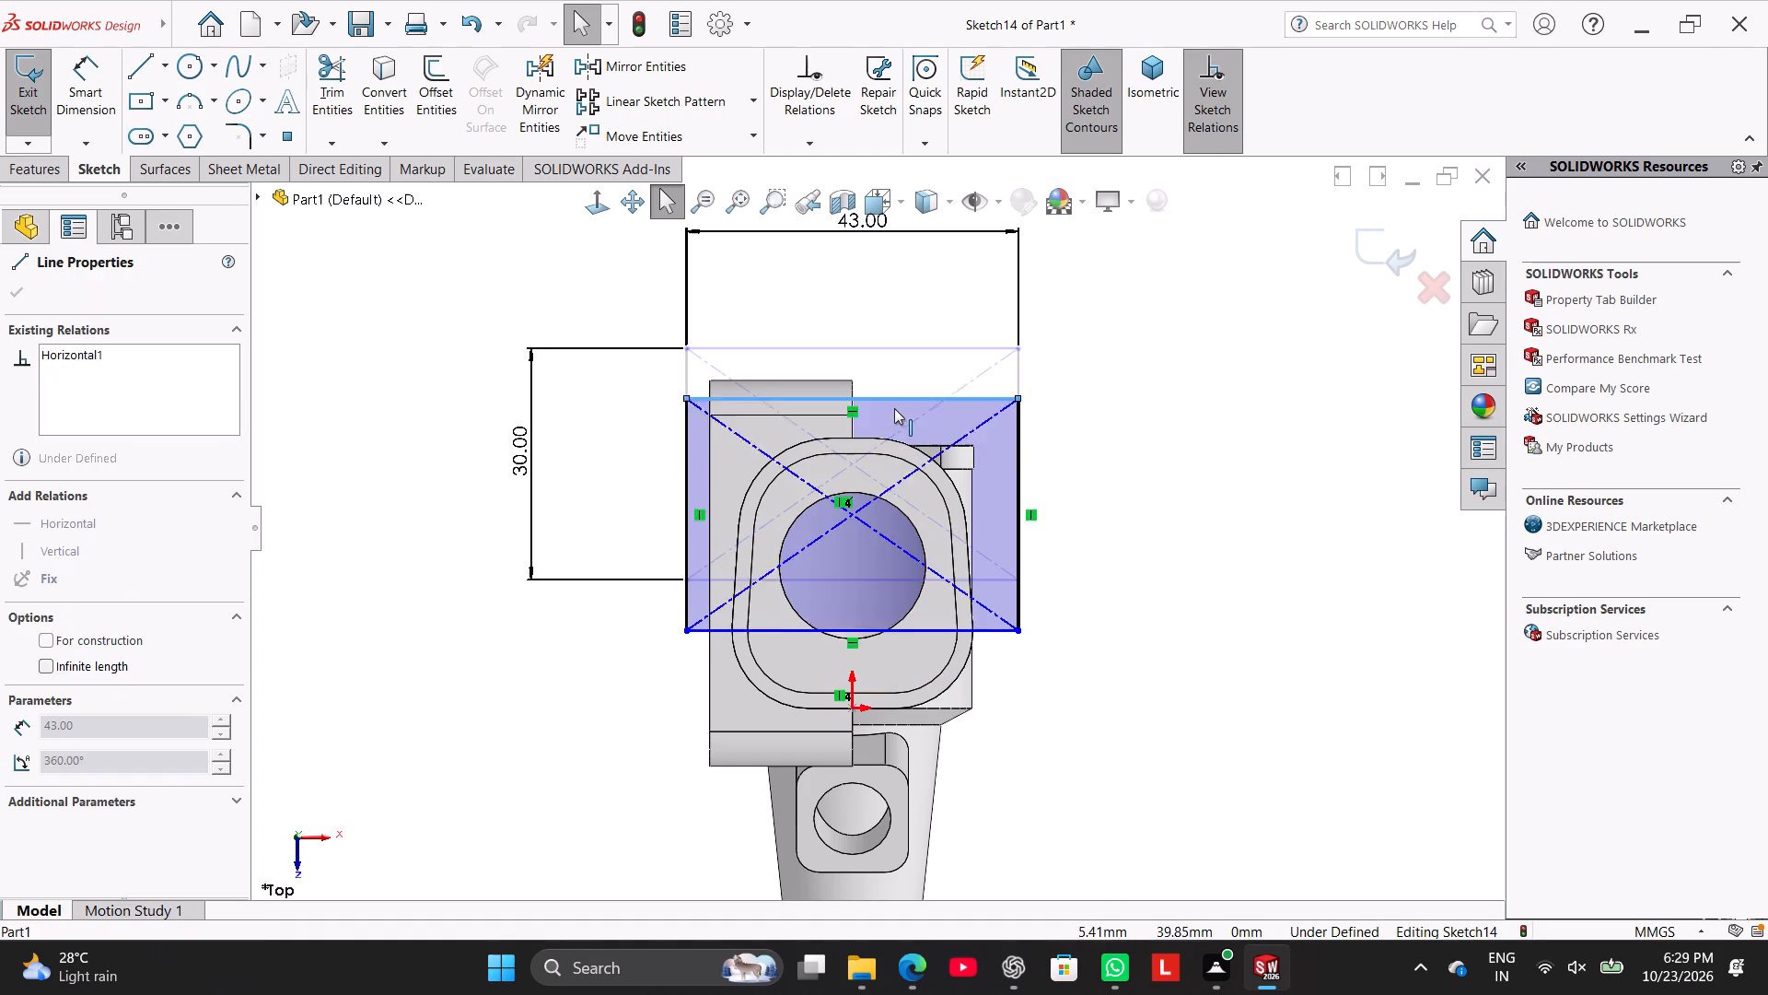
drag(894, 408, 895, 469)
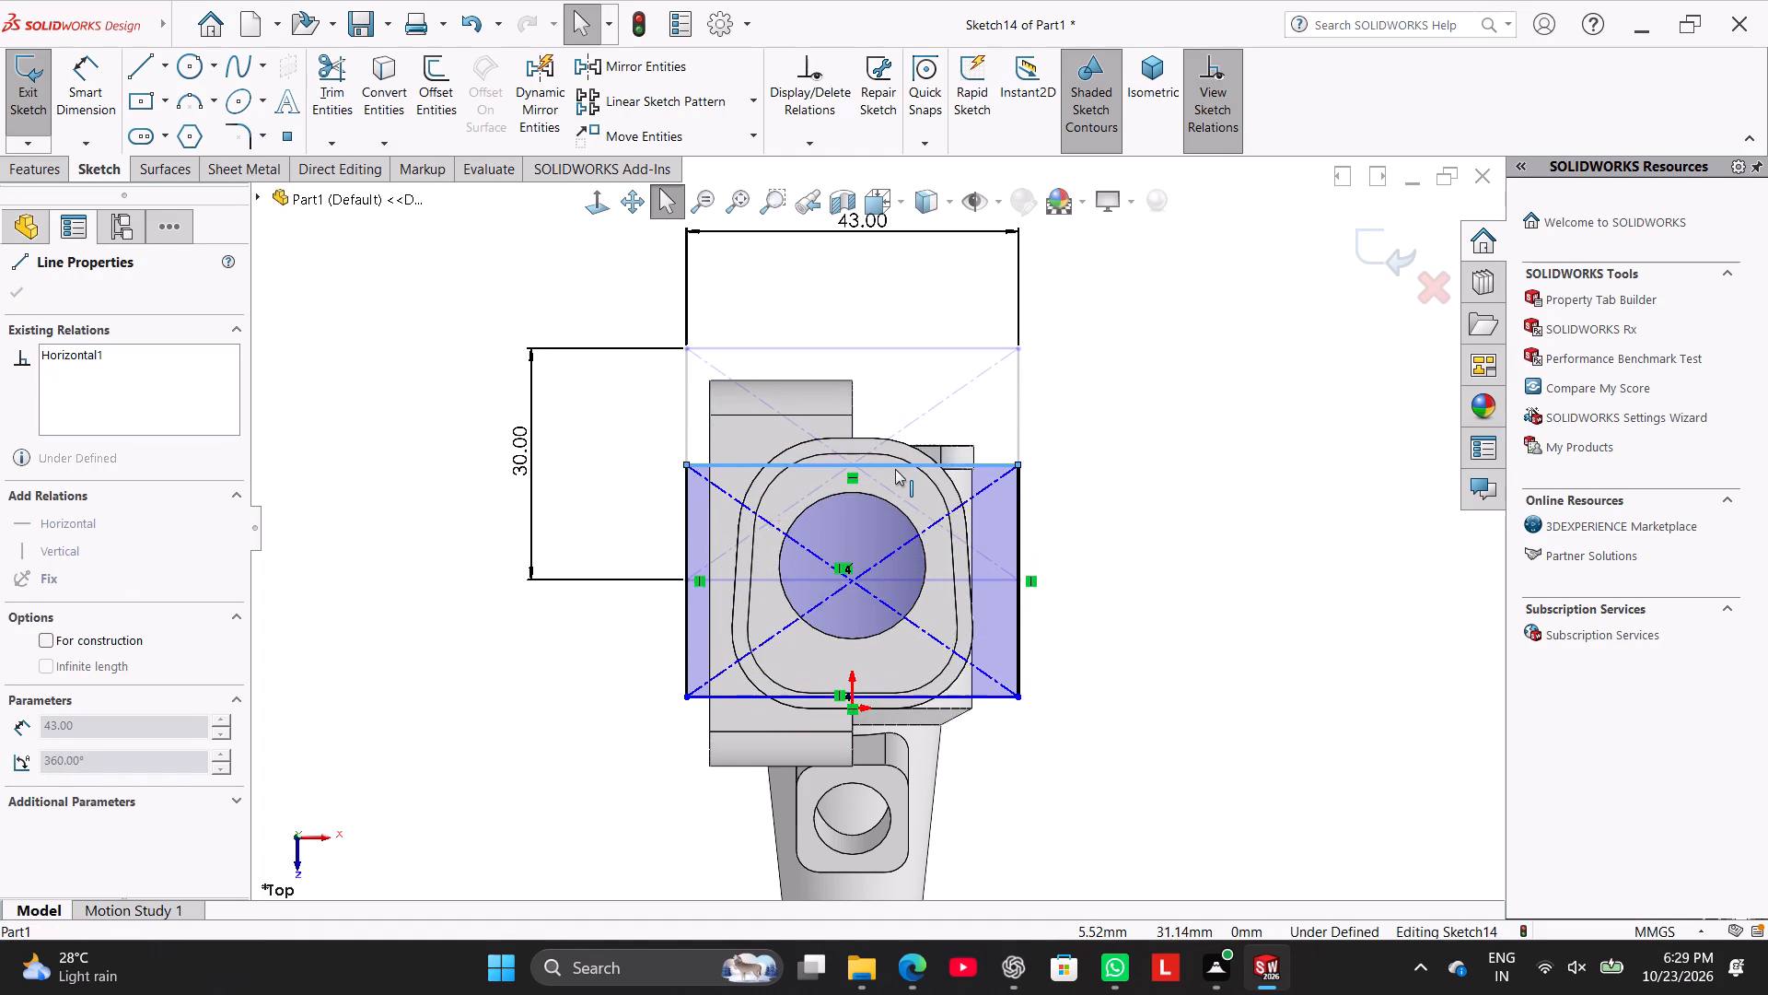
drag(895, 469, 895, 472)
Convert the finned boss's circular bore edge into the rectangle sketch and make it construction geometry.
click(100, 95)
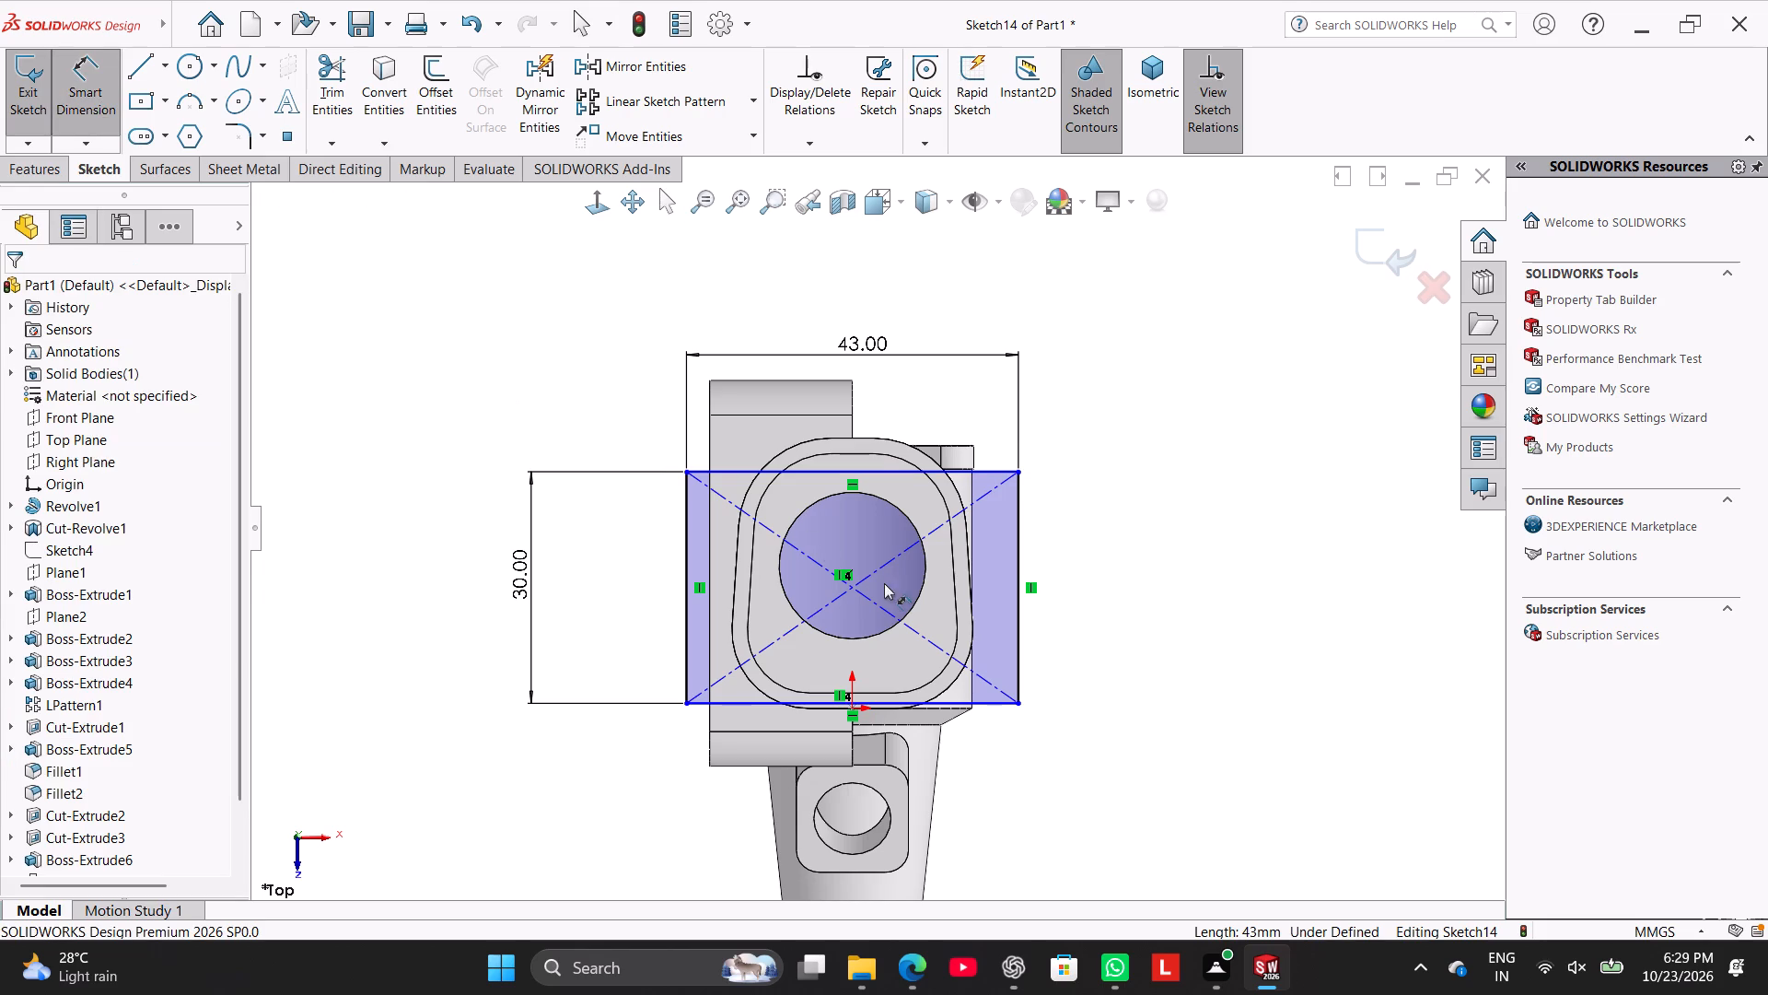
click(191, 58)
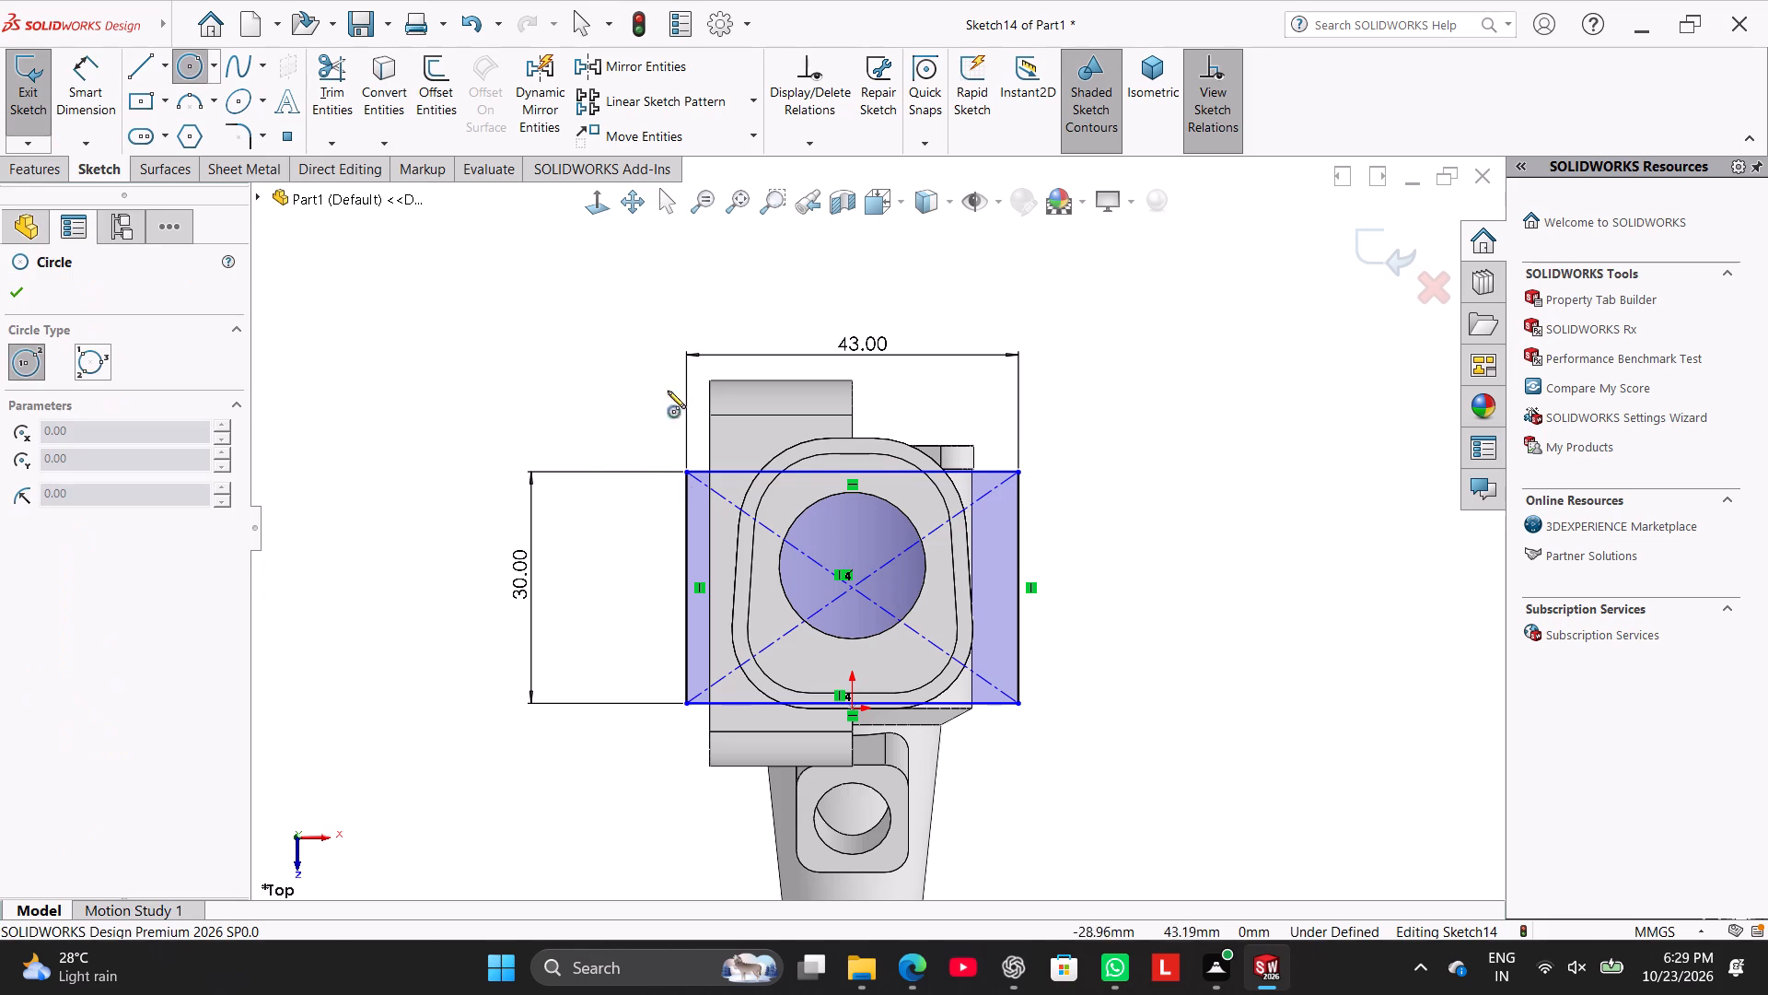
click(393, 93)
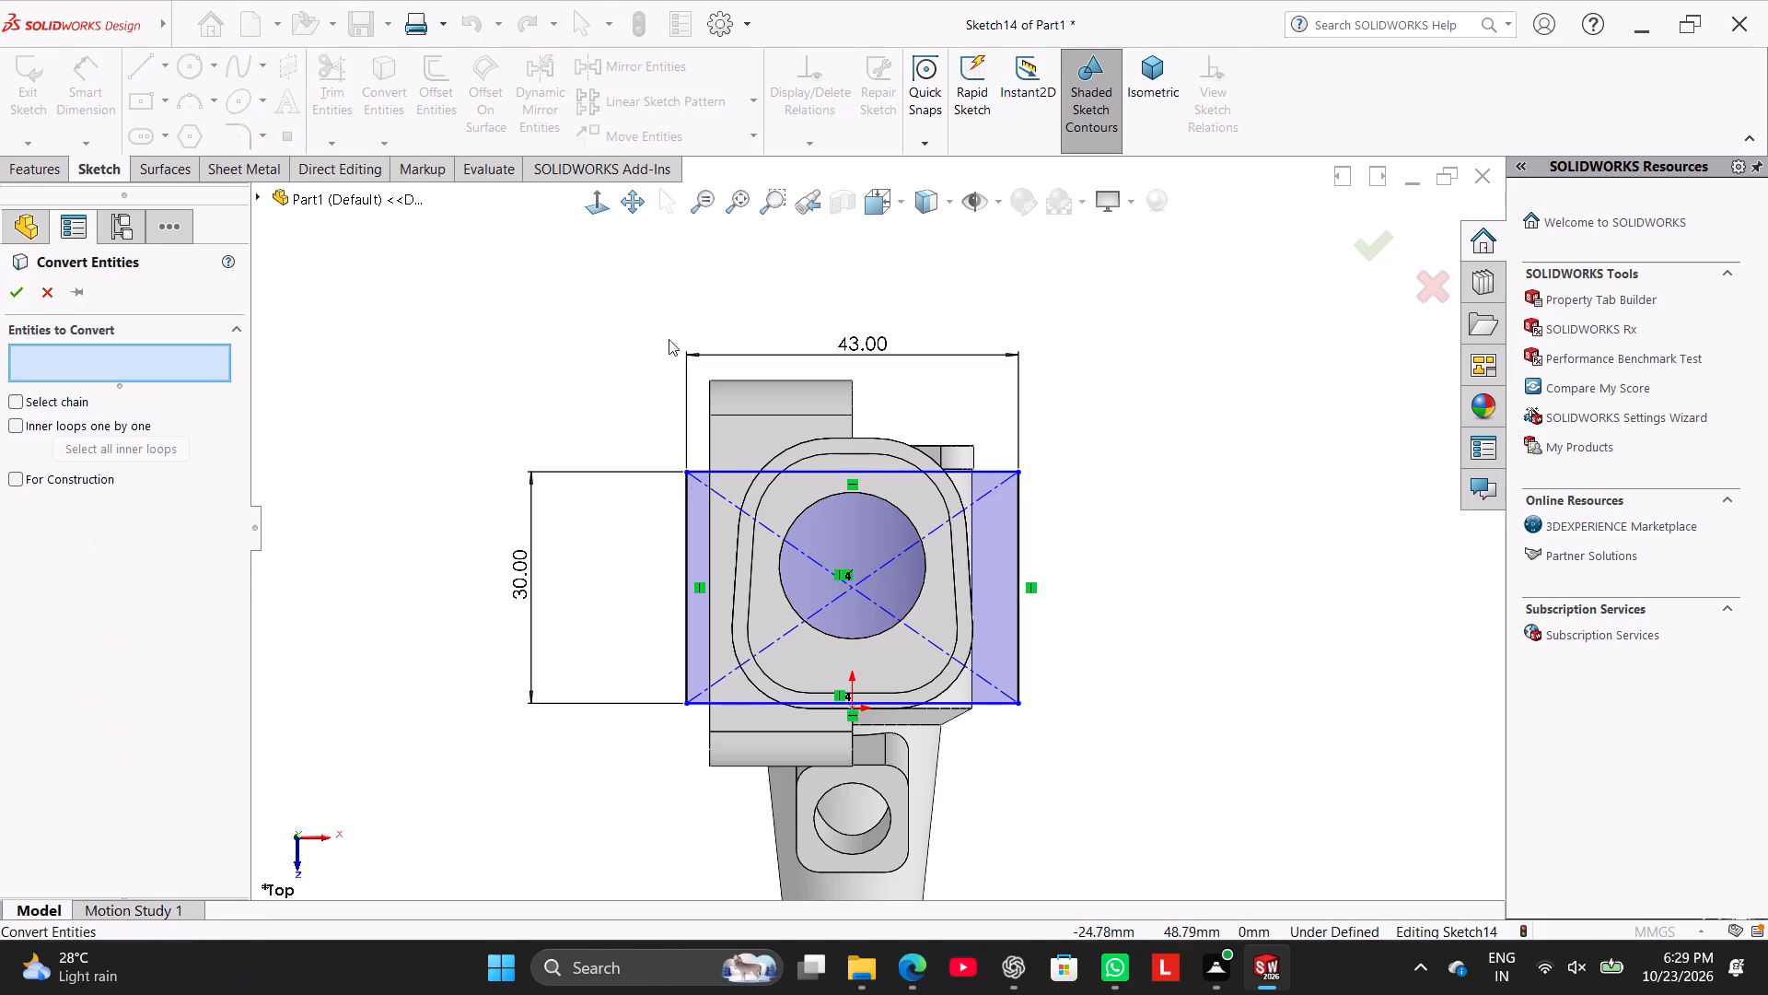
click(820, 501)
click(15, 301)
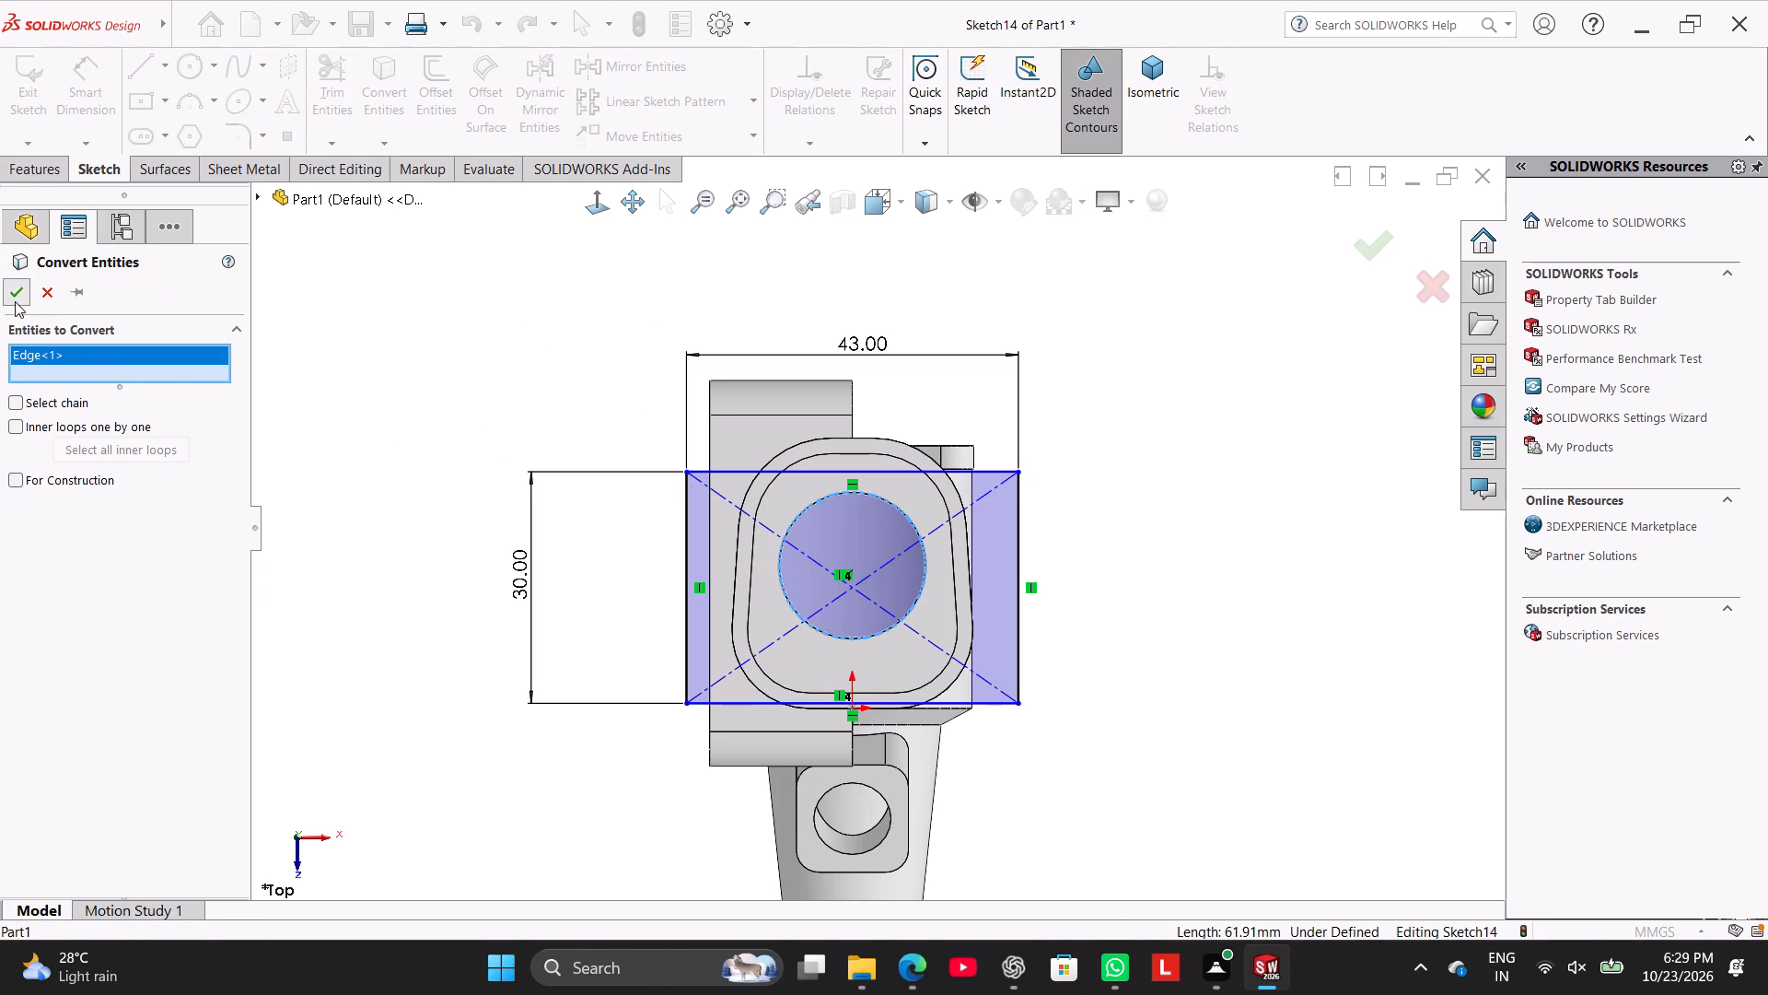
right_click(792, 519)
click(843, 491)
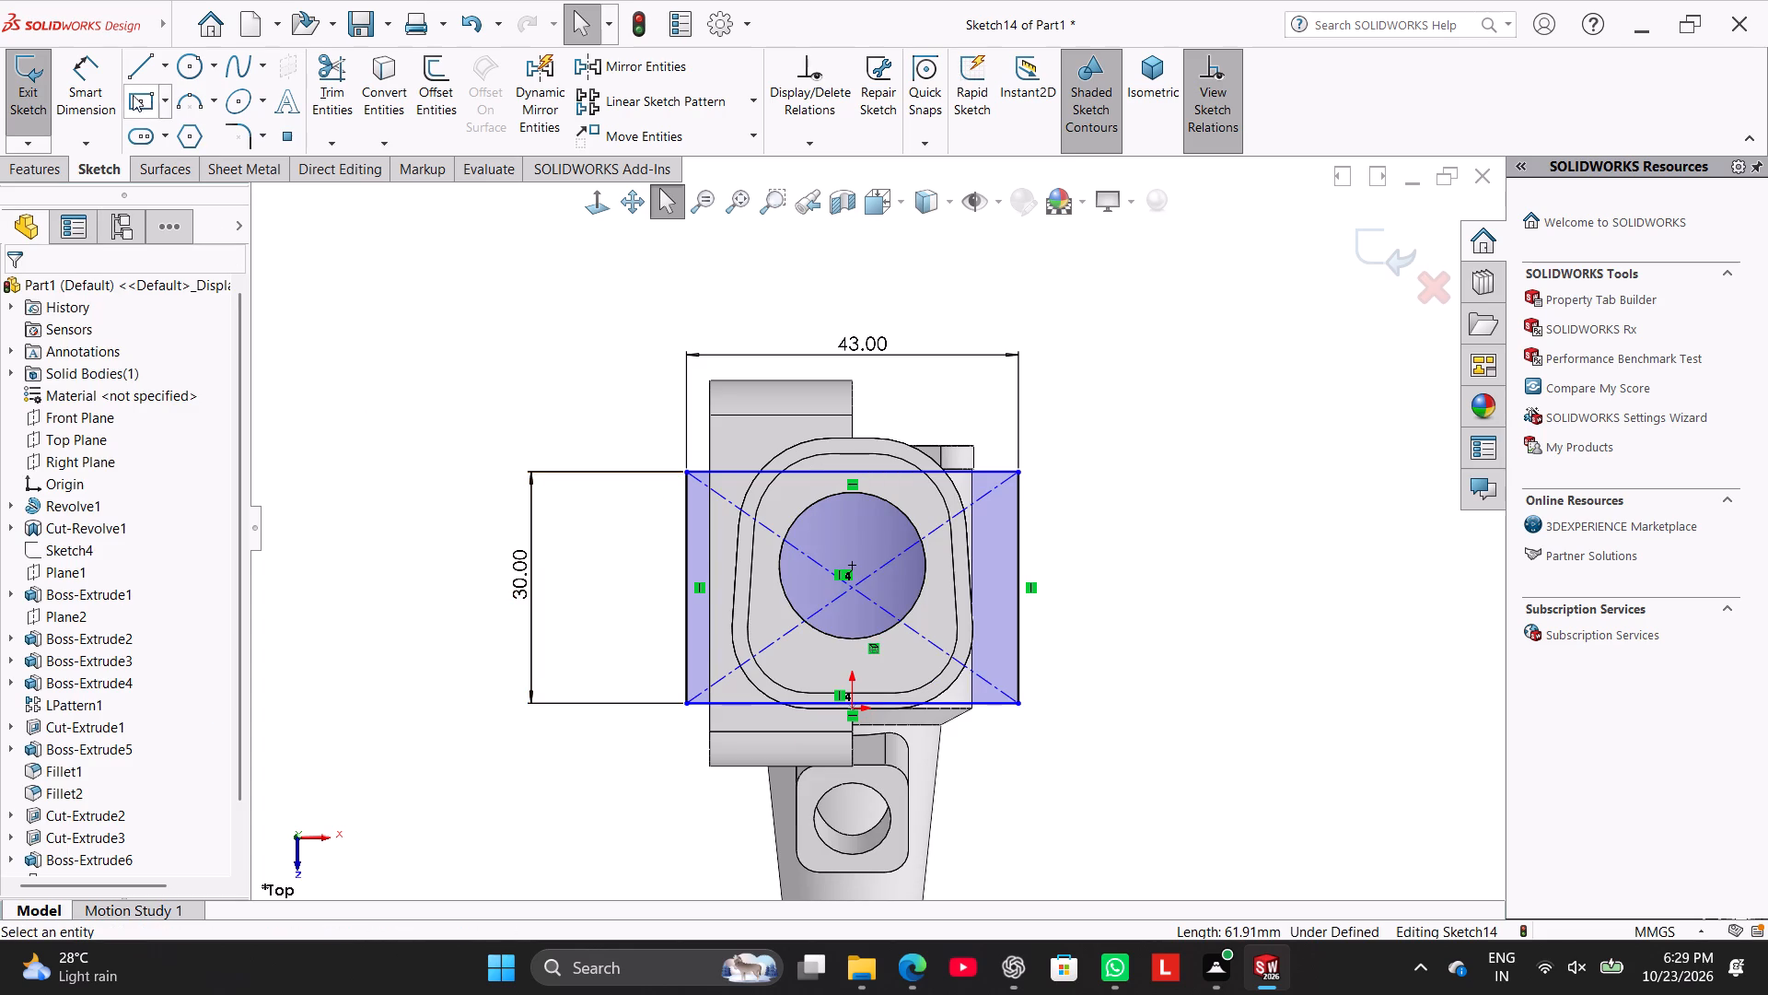
Dimension the converted circle's centre 12.5 mm from the rectangle's horizontal edge farther from the origin.
click(97, 80)
click(860, 559)
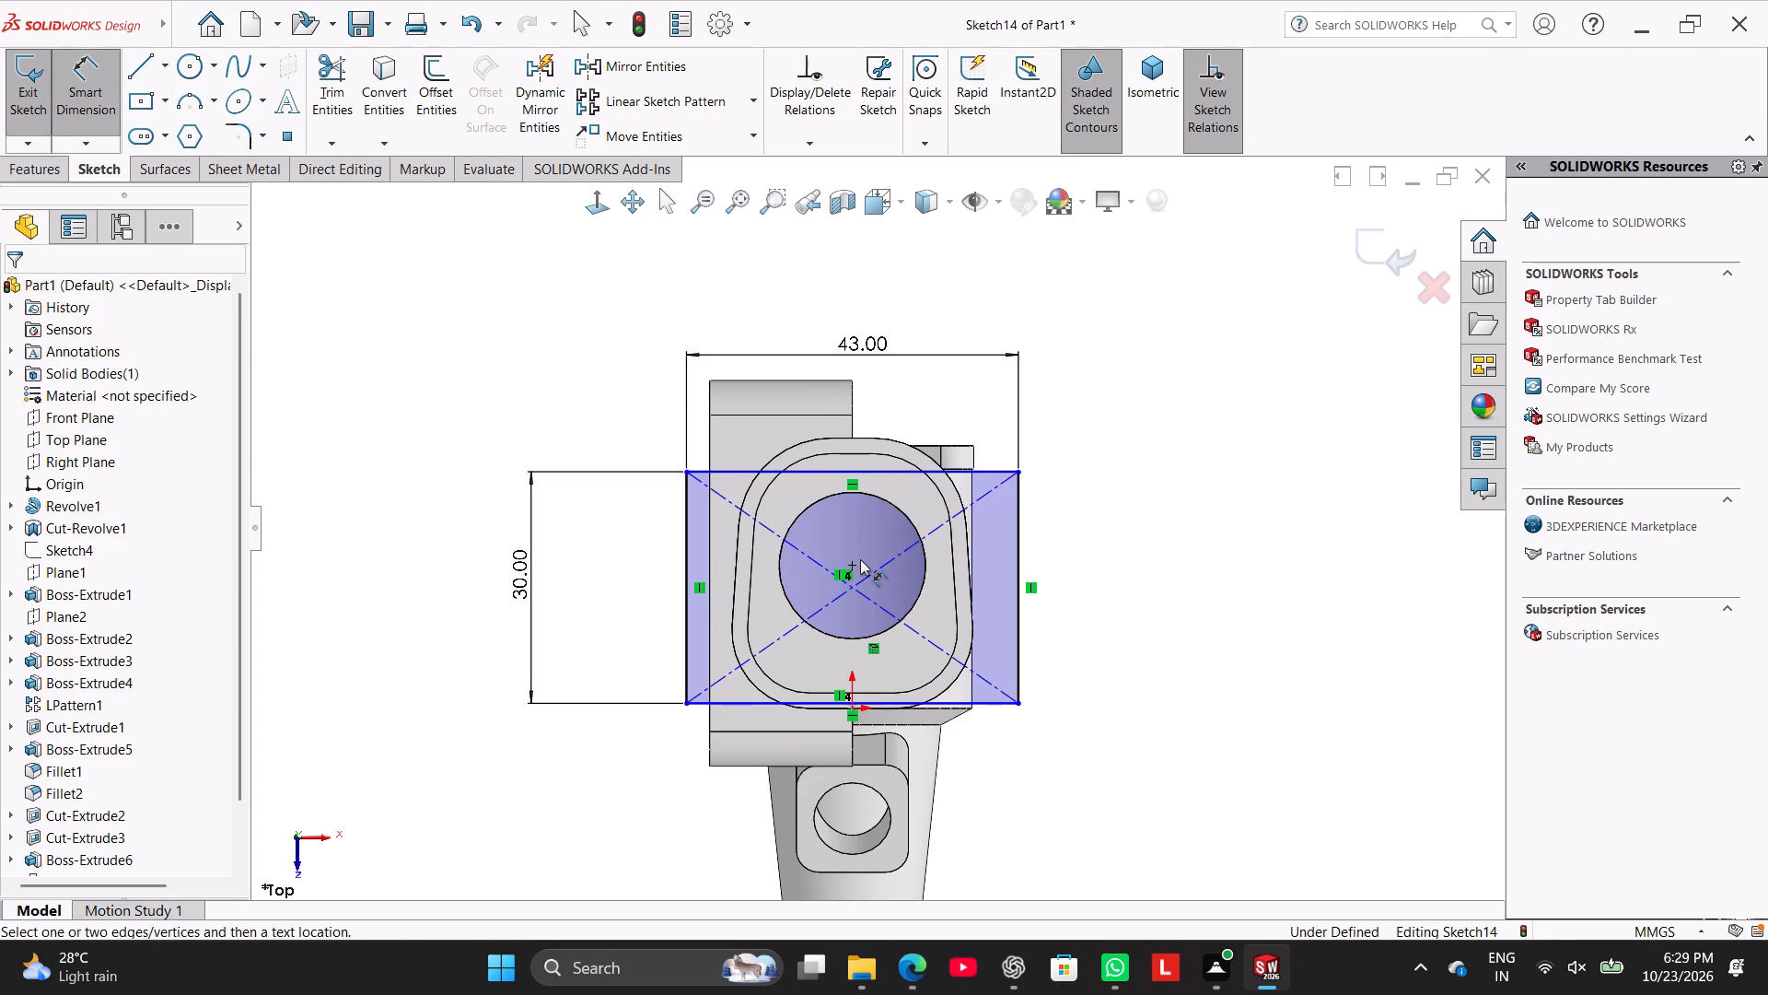
click(855, 562)
click(900, 471)
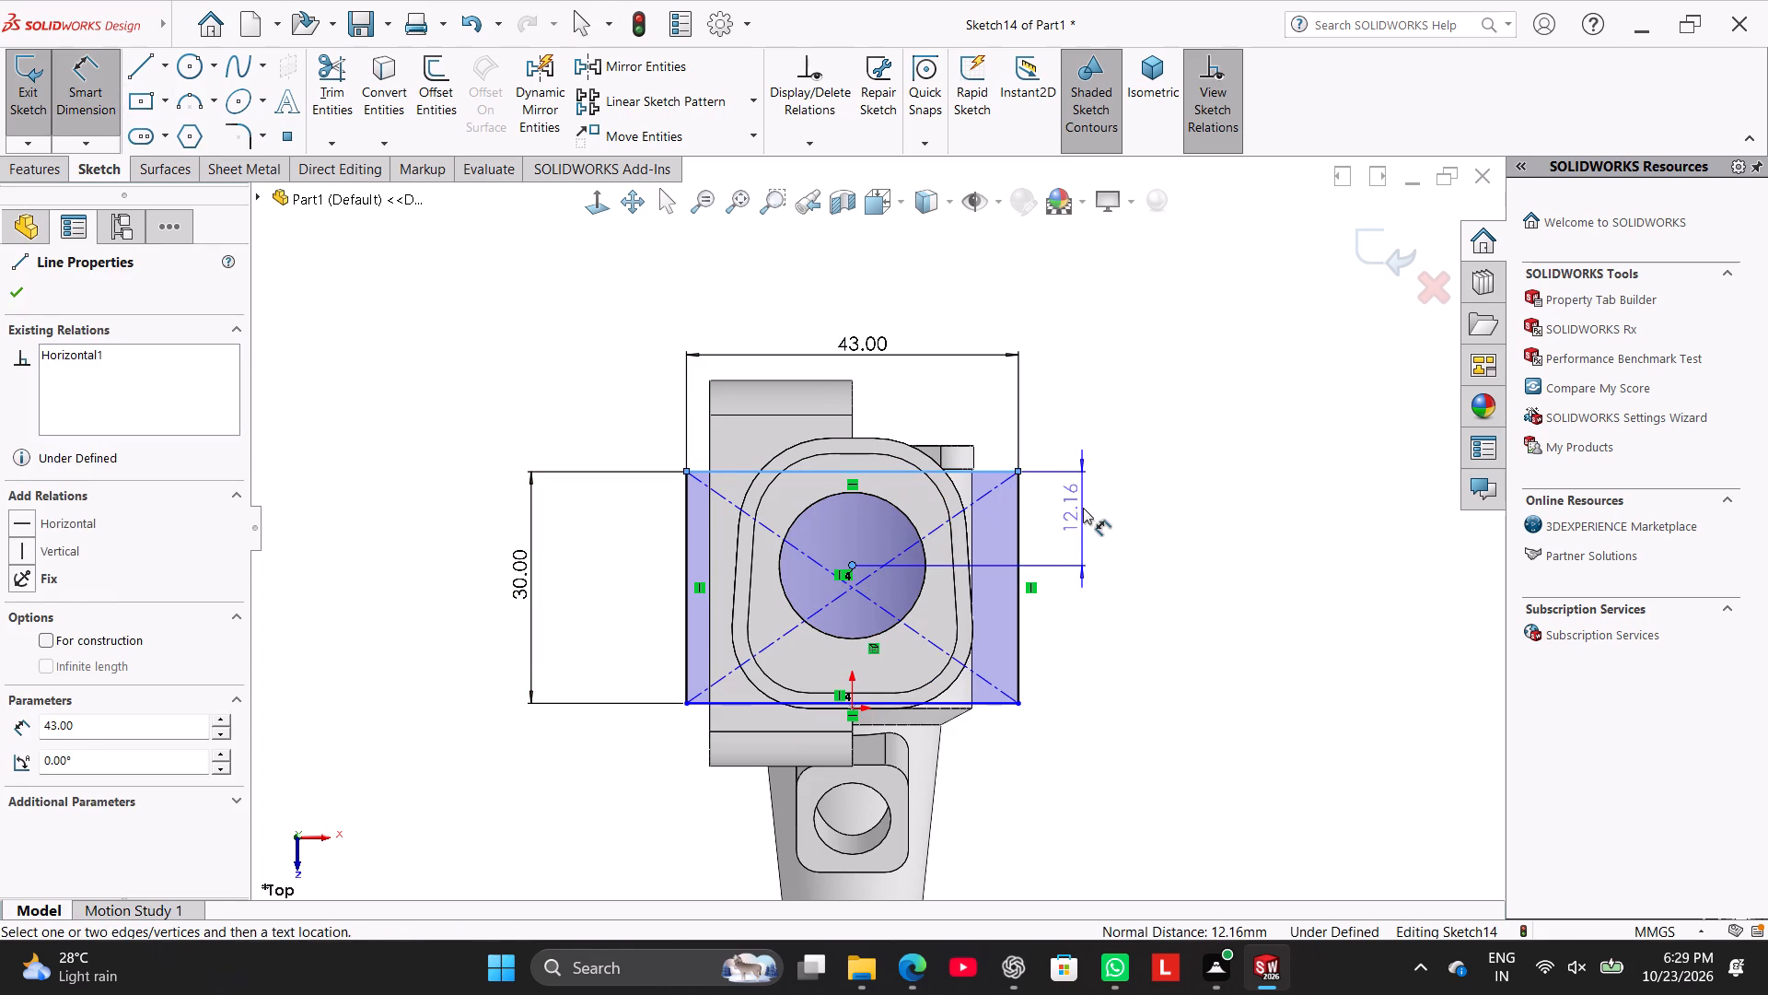
click(1084, 508)
text(12.5)
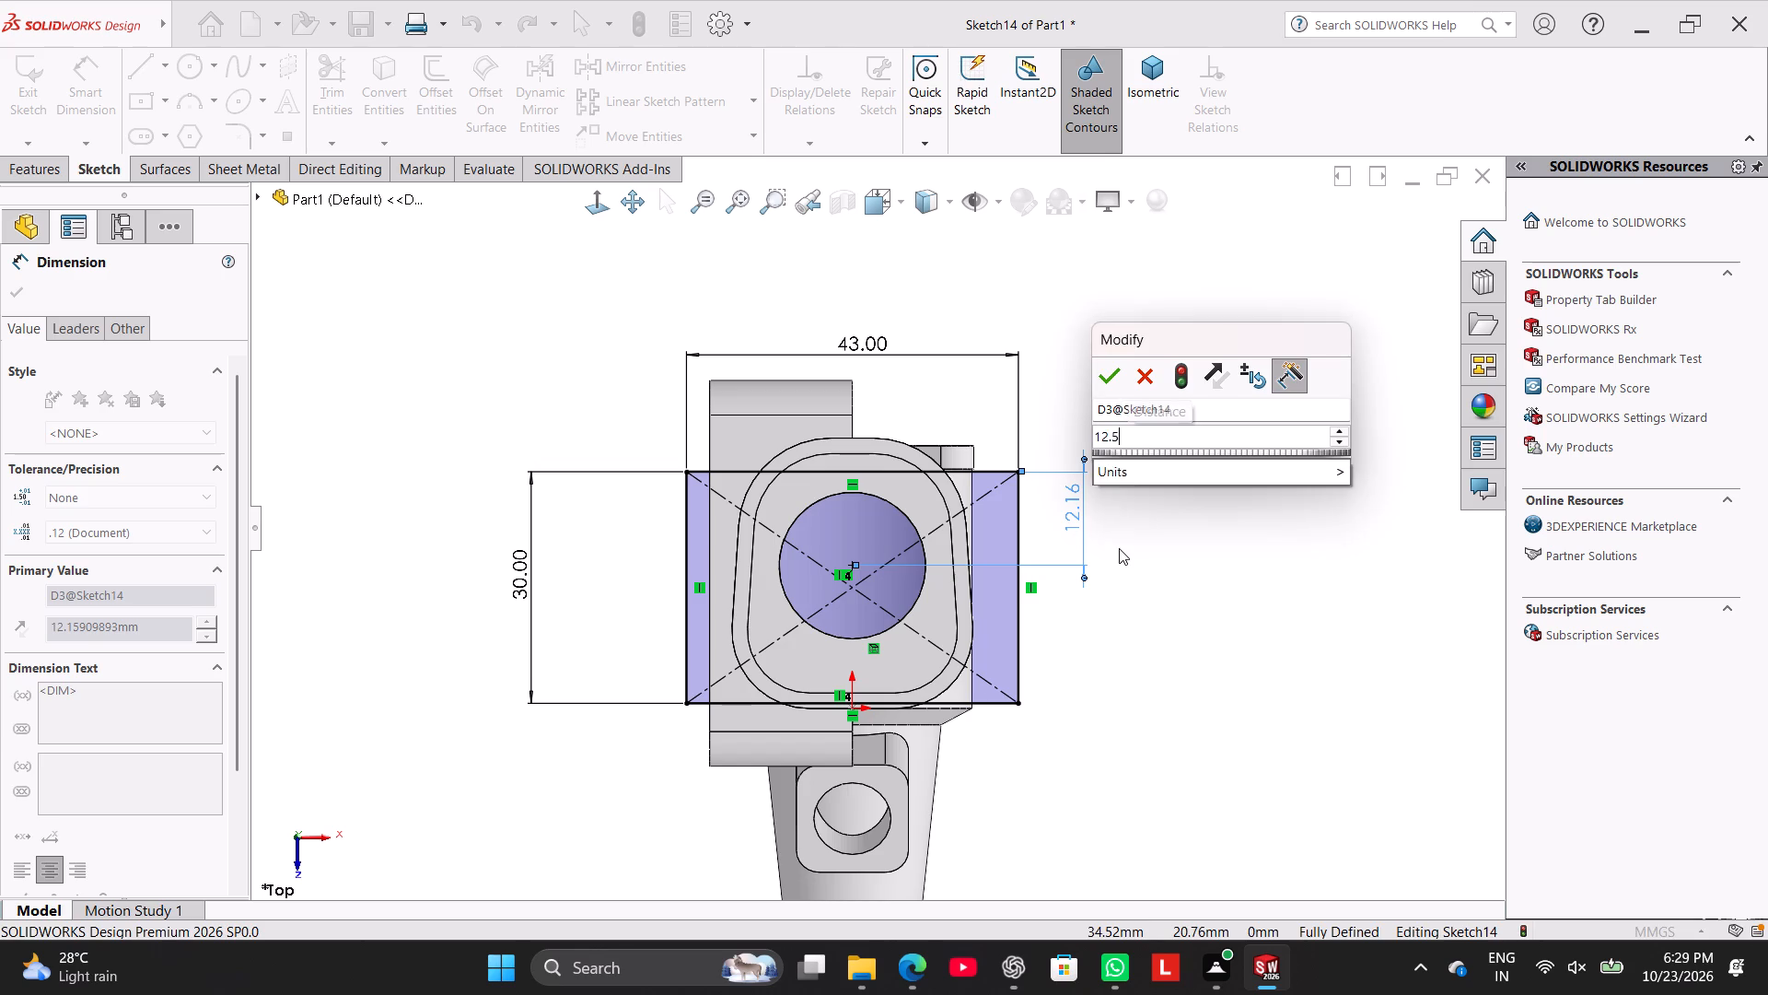
key(Return)
right_click(1272, 439)
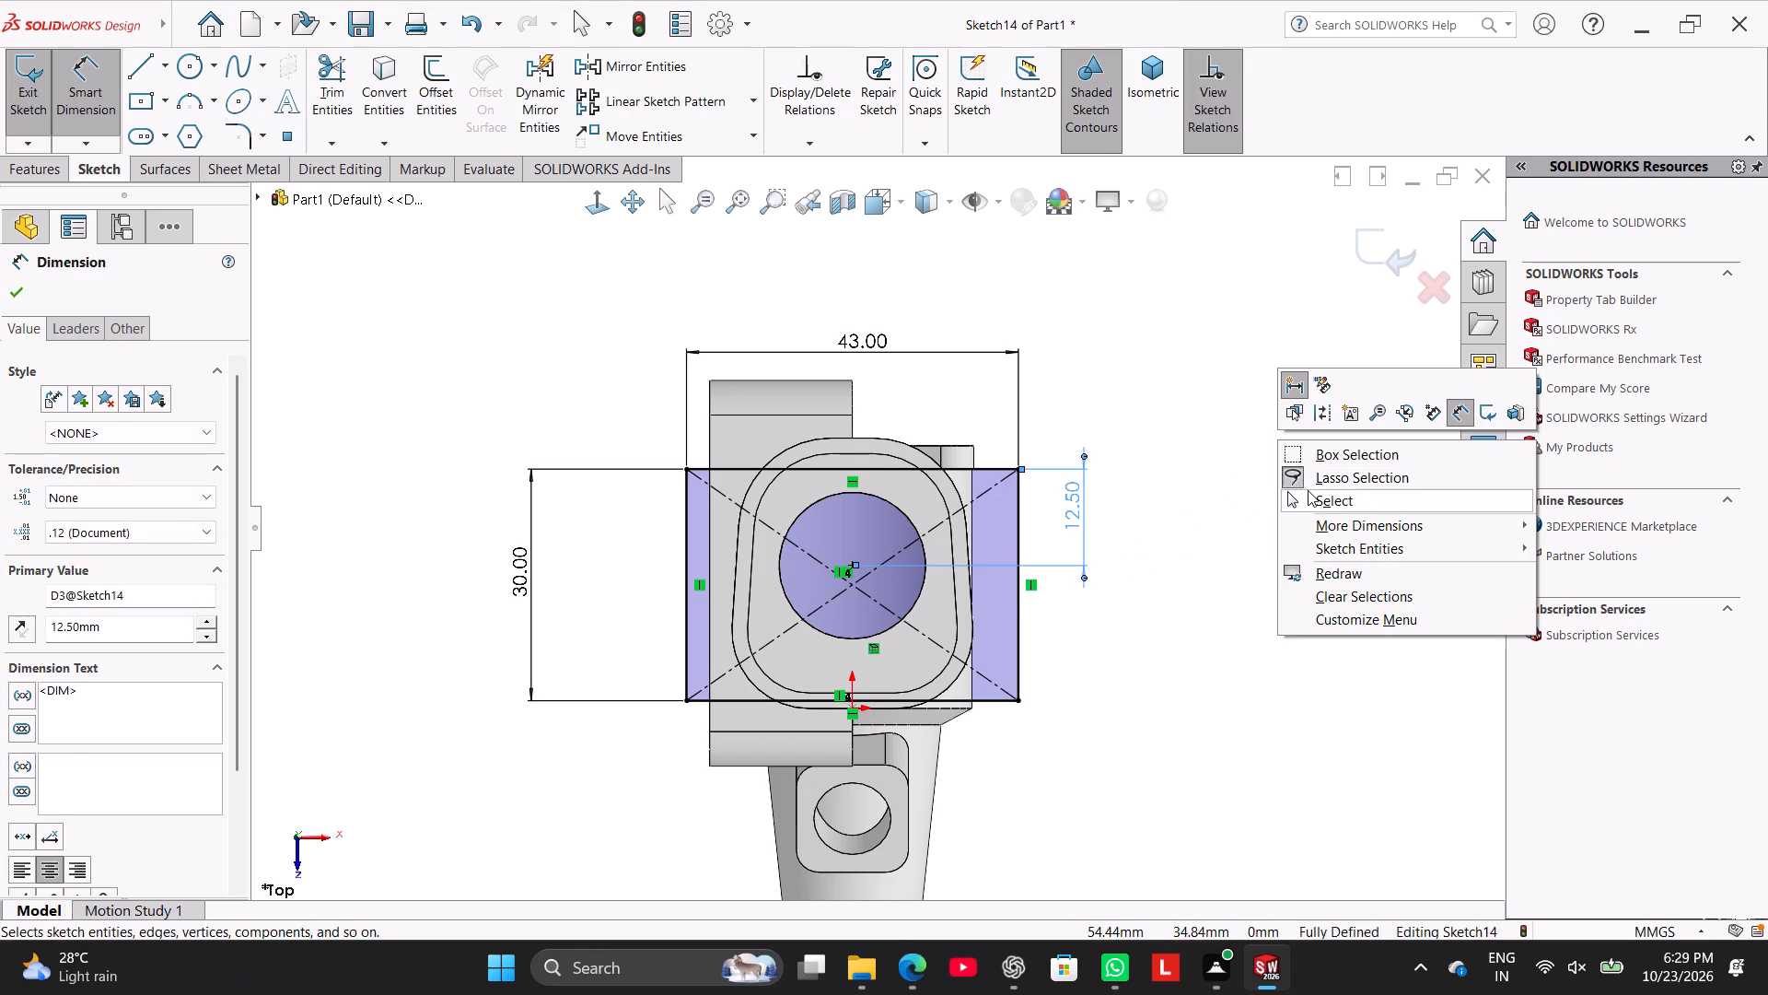
click(1309, 492)
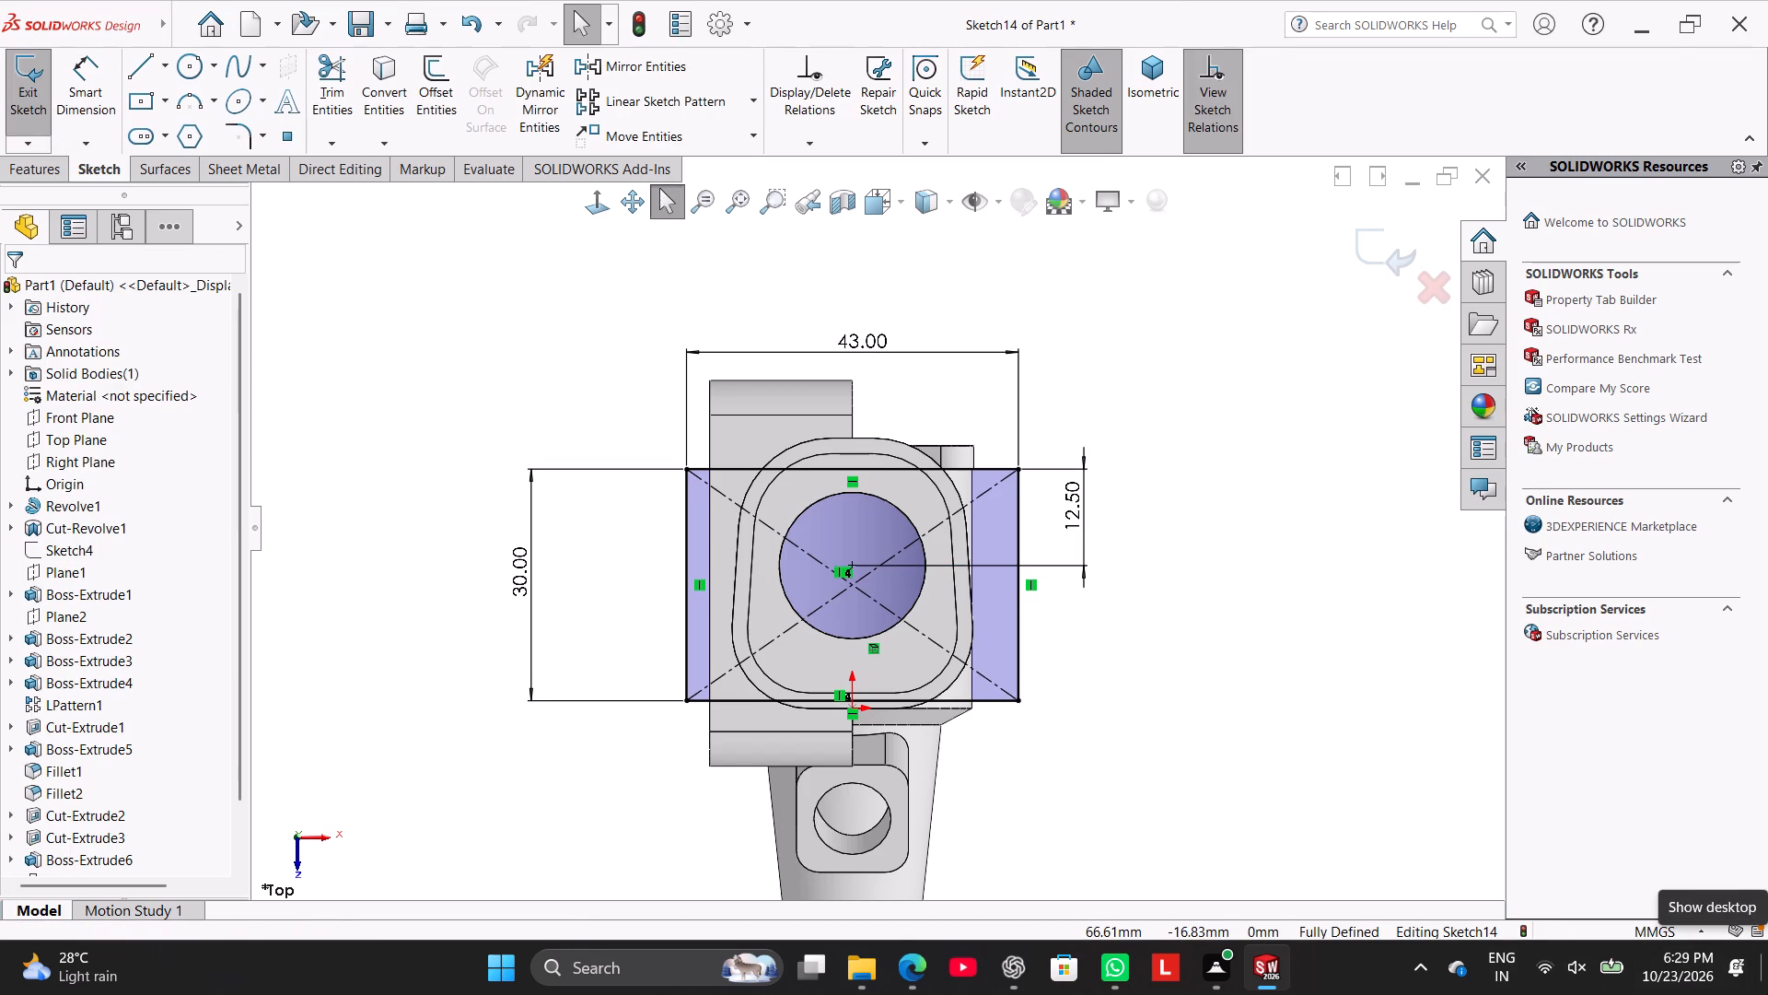
Extrude the 43 x 30 mm rectangle as a merged boss, Mid Plane, with a total depth of 5 mm.
middle_drag(1272, 713, 1227, 591)
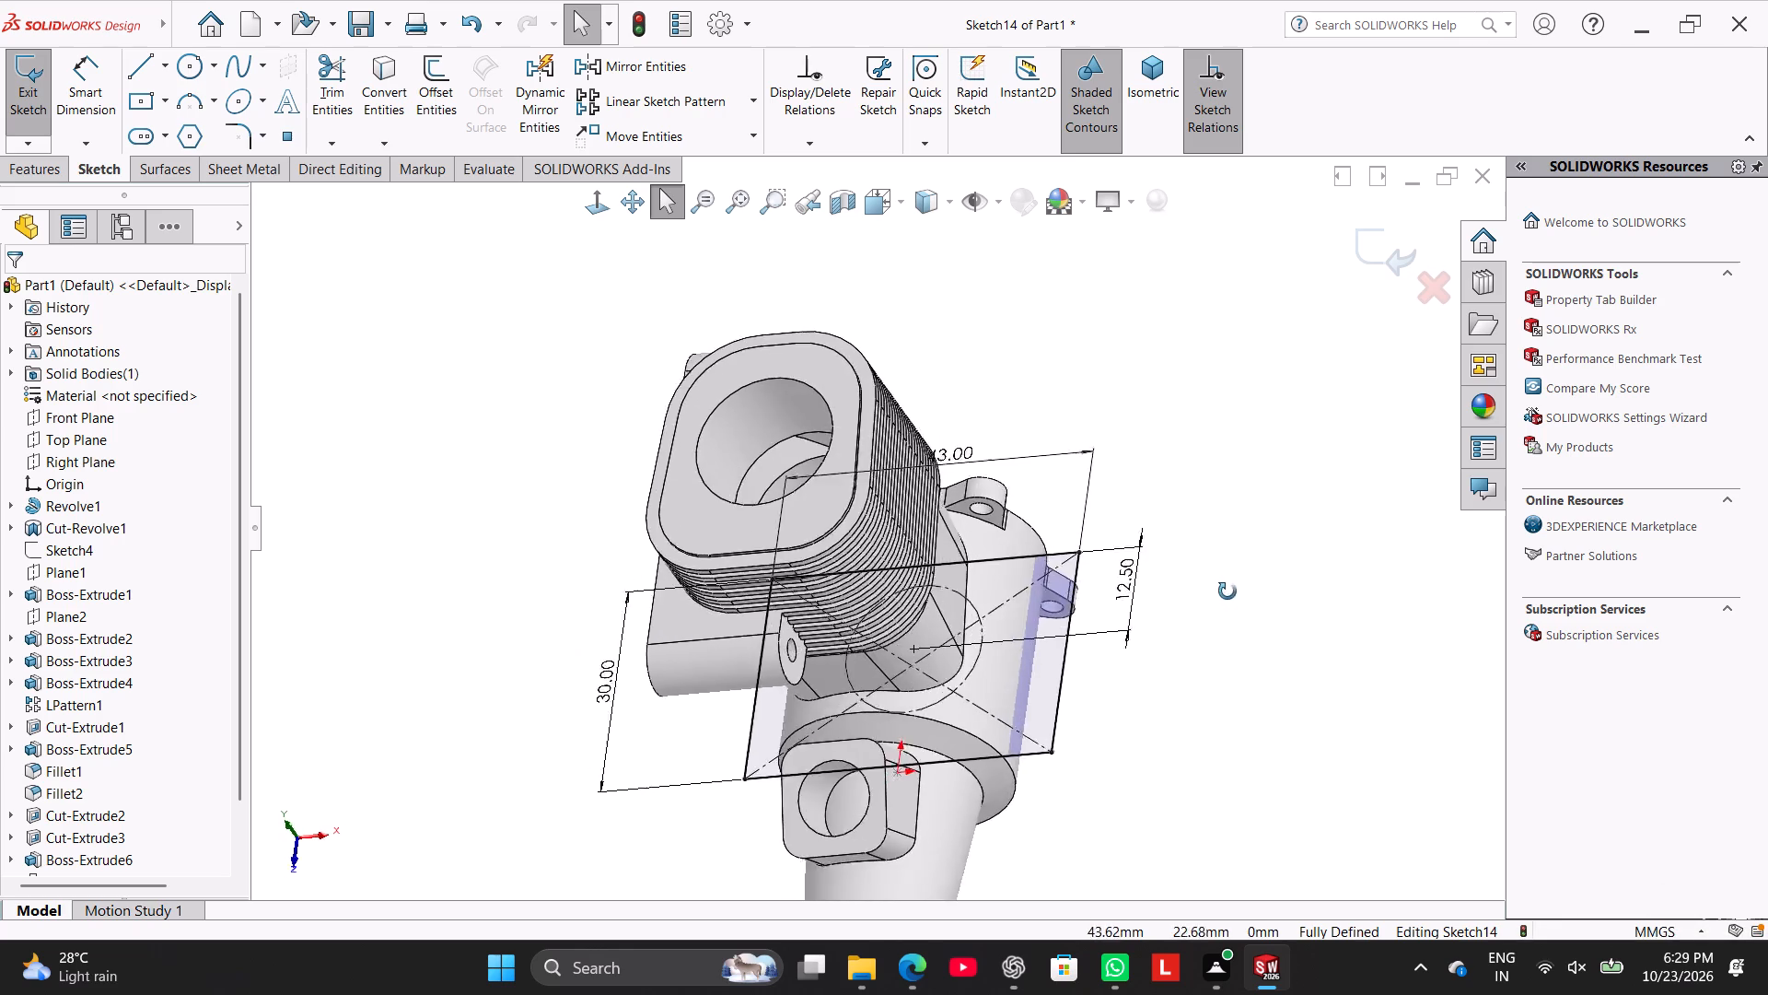
middle_drag(1227, 591, 1057, 453)
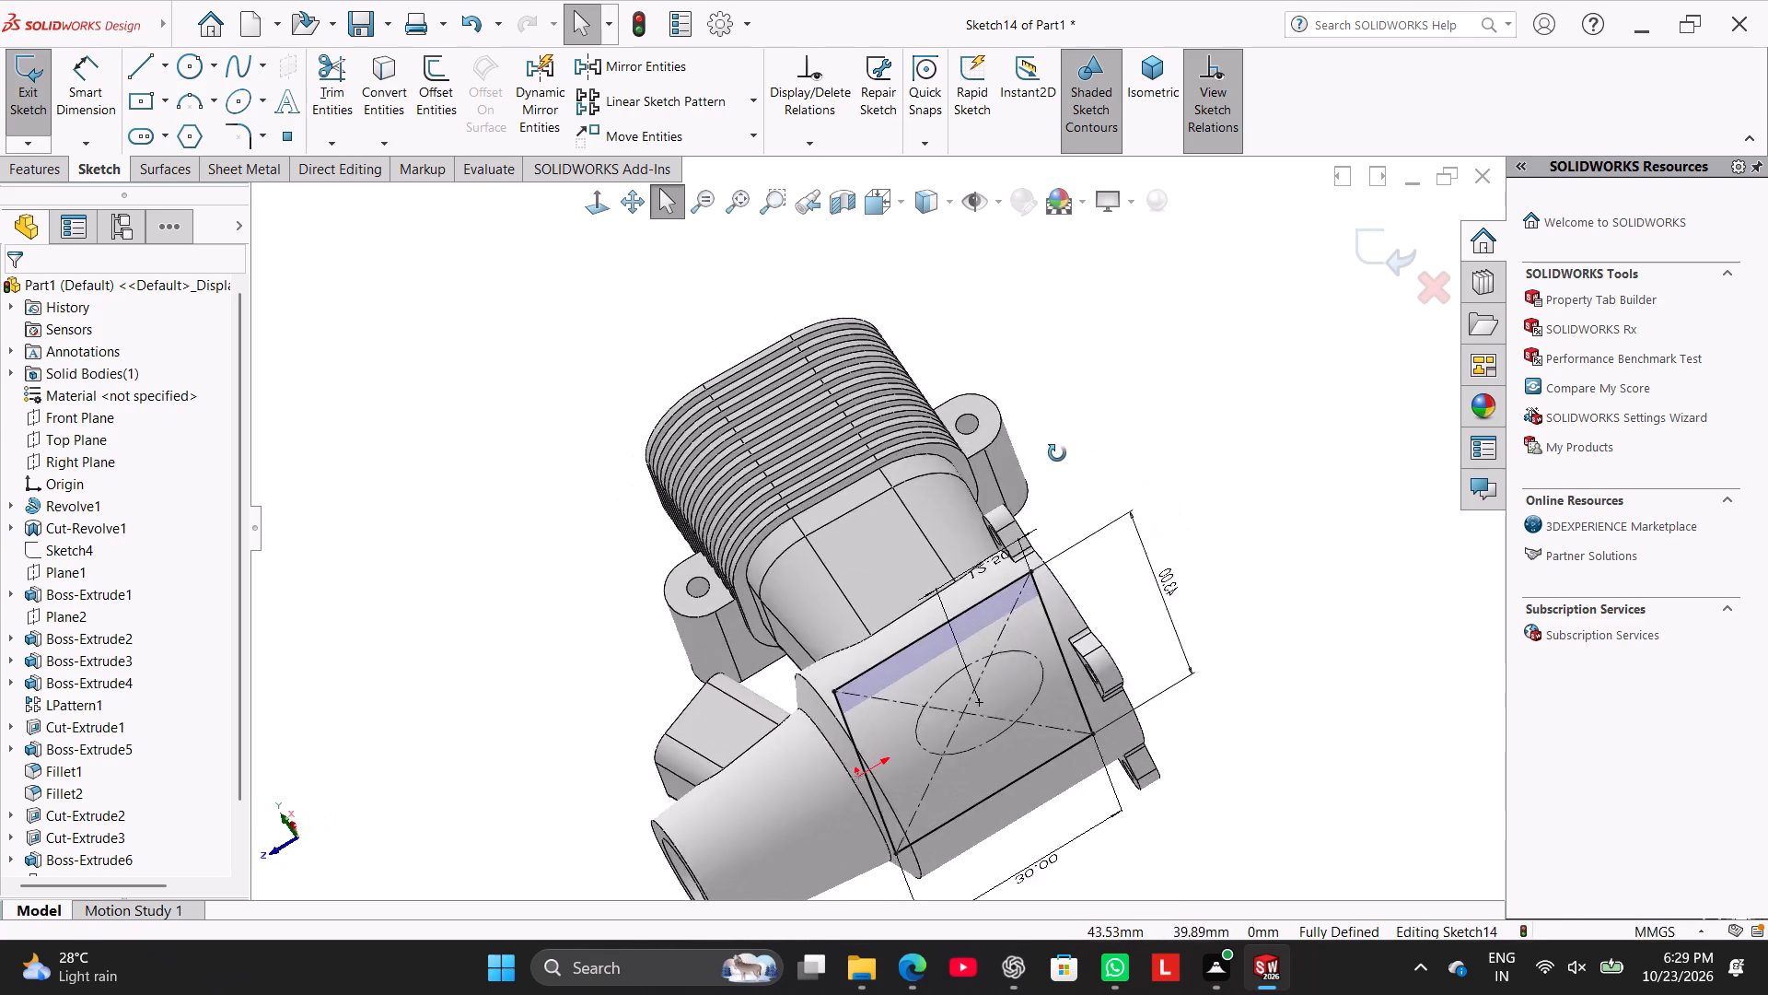
middle_drag(1057, 453, 1104, 678)
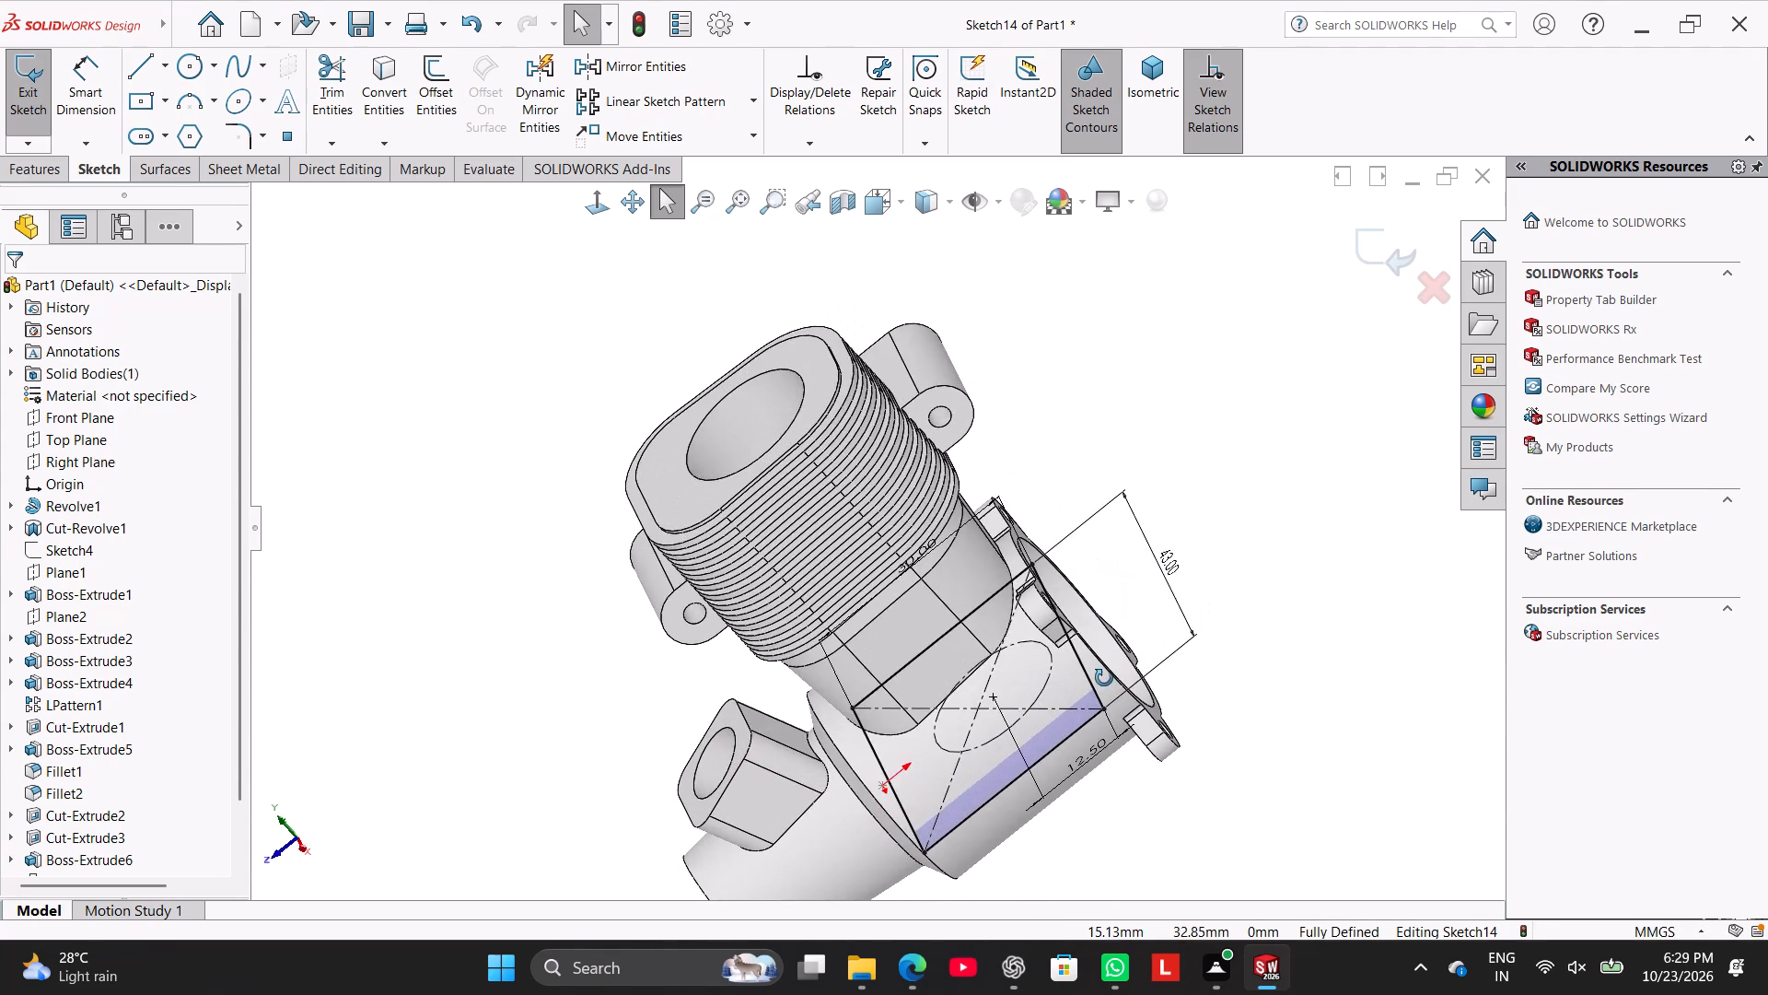
middle_drag(1104, 678, 1159, 665)
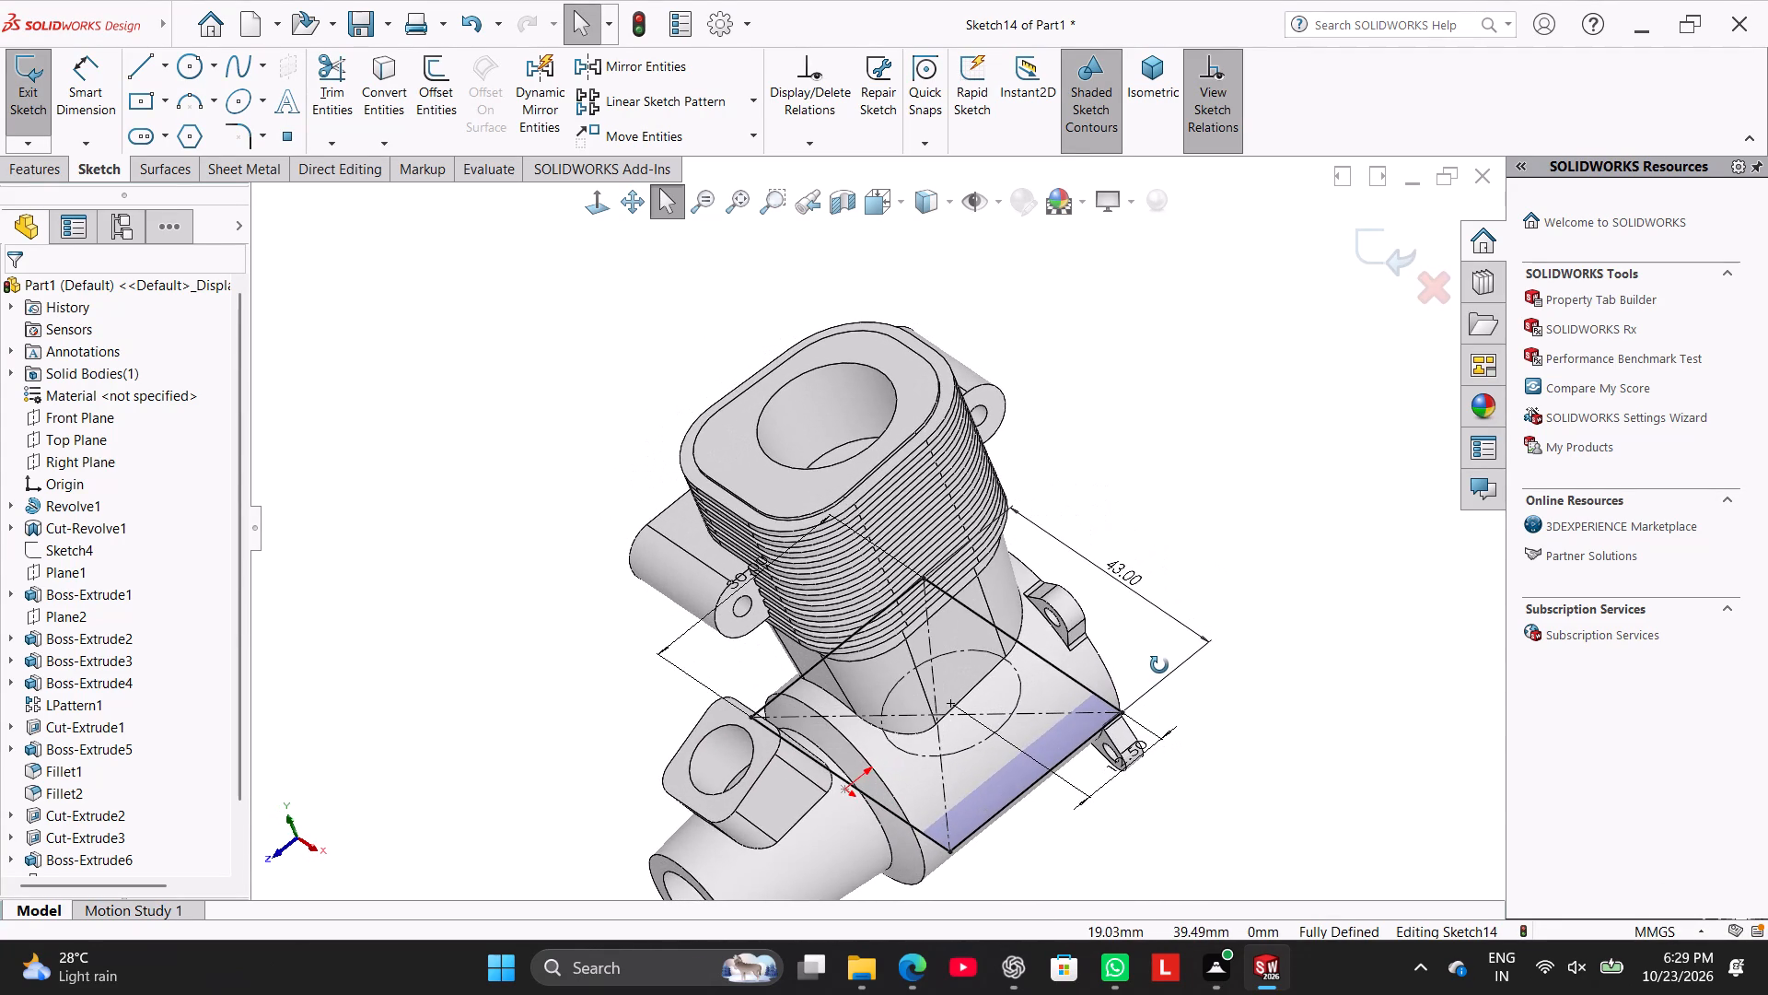
middle_drag(1159, 665, 1158, 659)
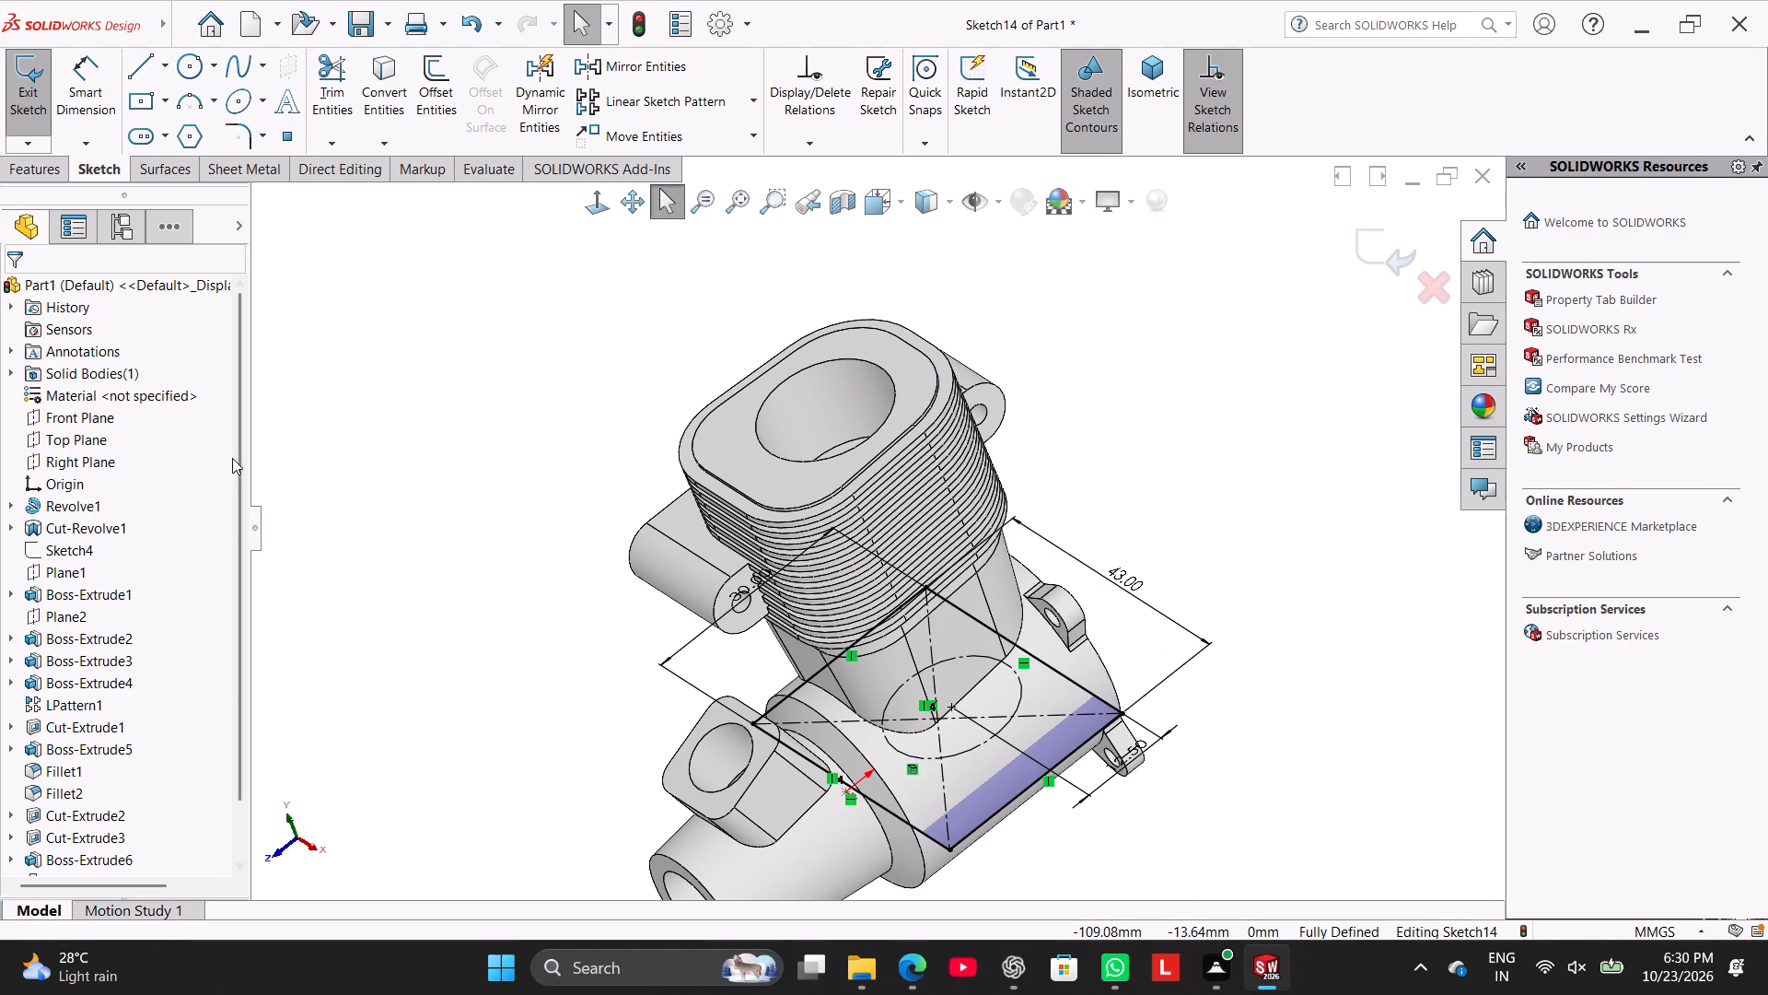
click(29, 174)
click(34, 127)
middle_drag(491, 687, 512, 575)
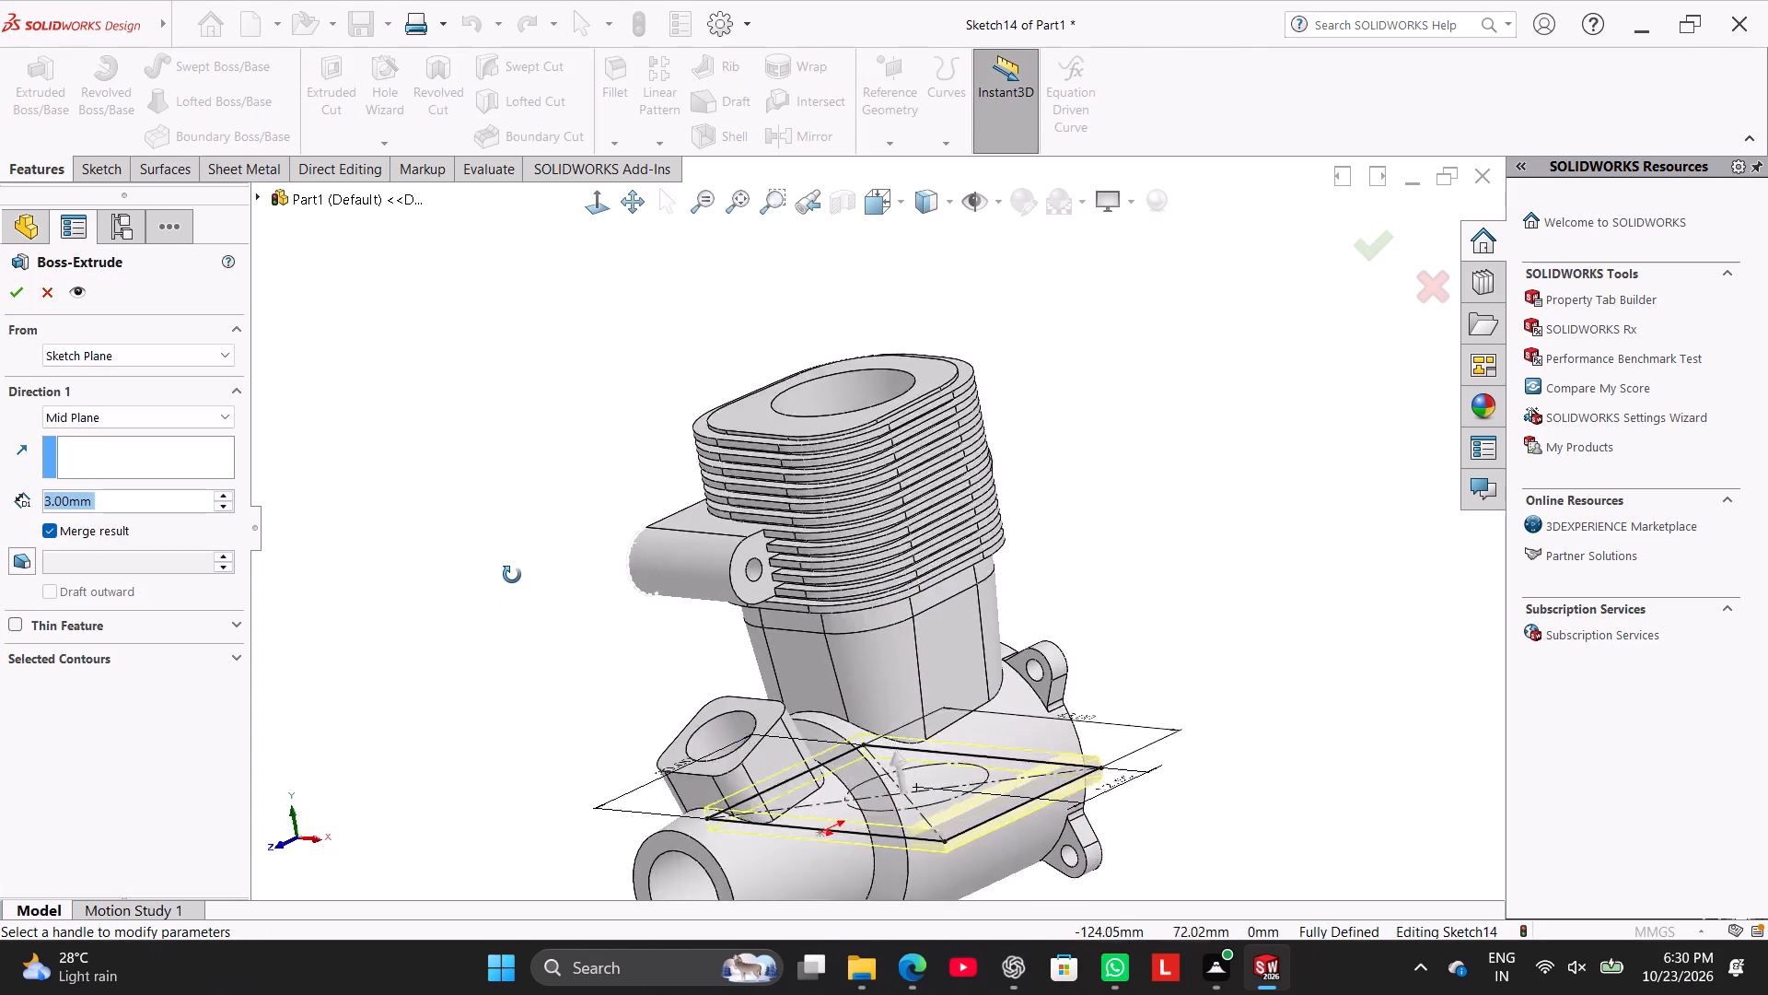
middle_drag(512, 575, 515, 528)
click(191, 410)
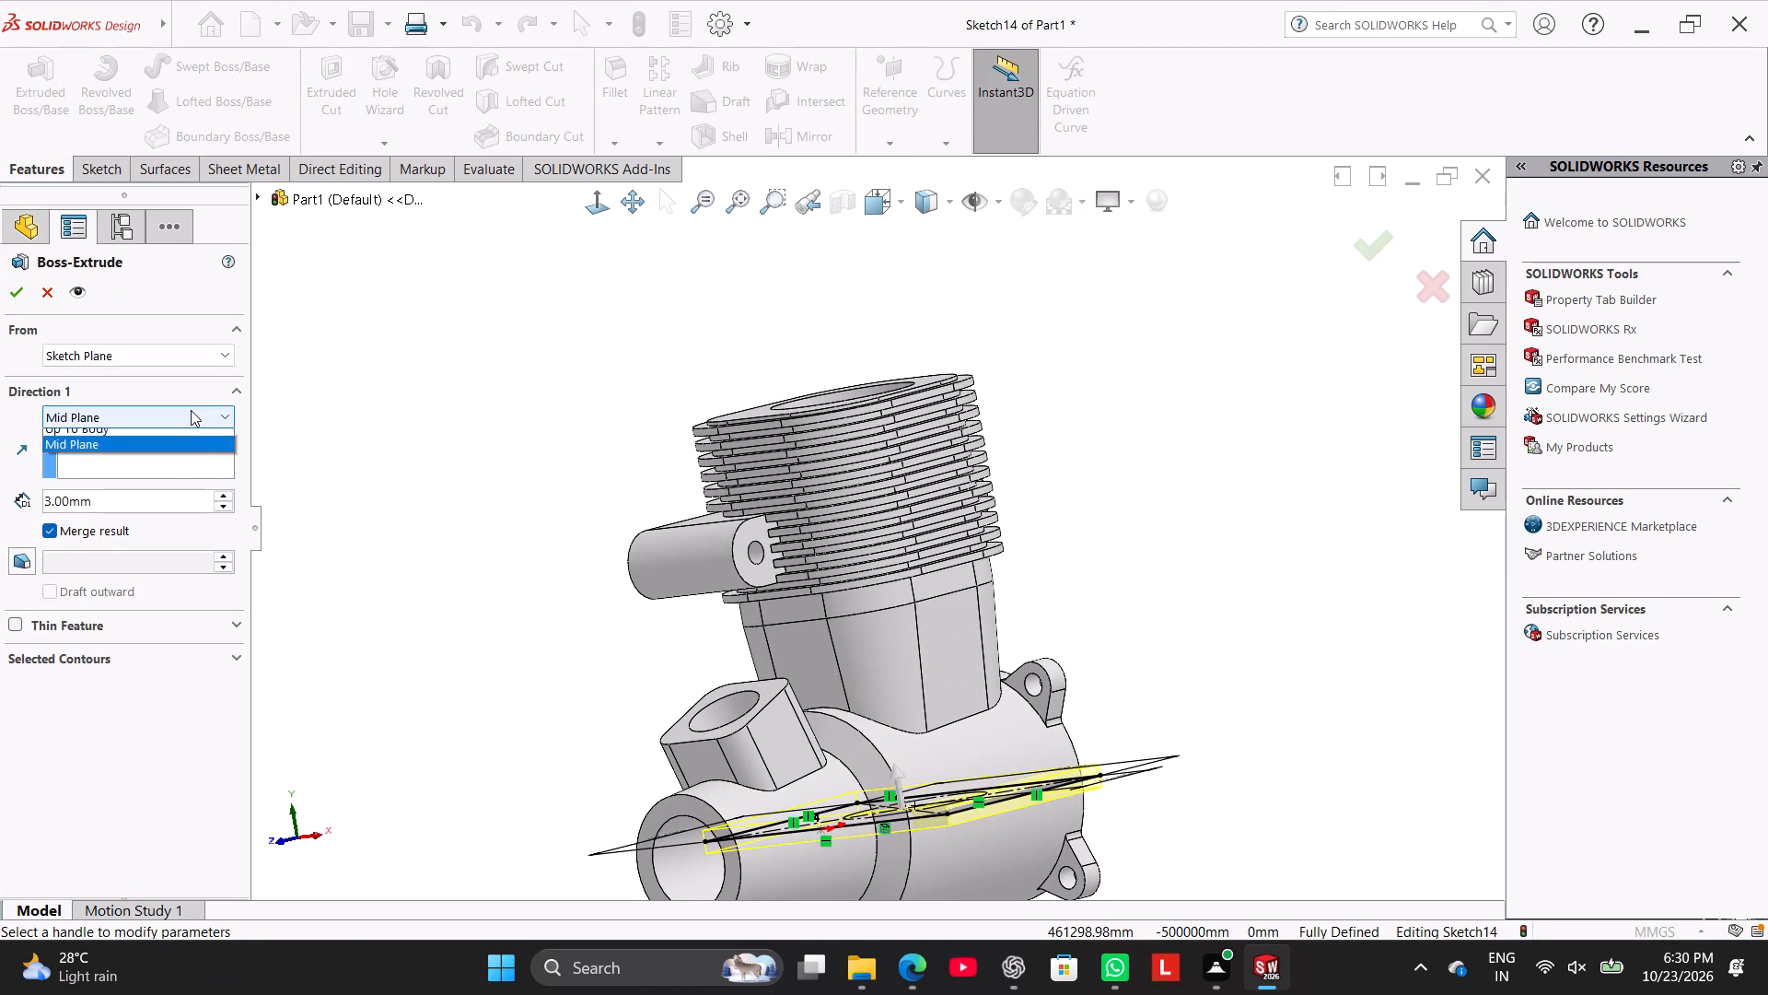
click(217, 544)
double_click(192, 510)
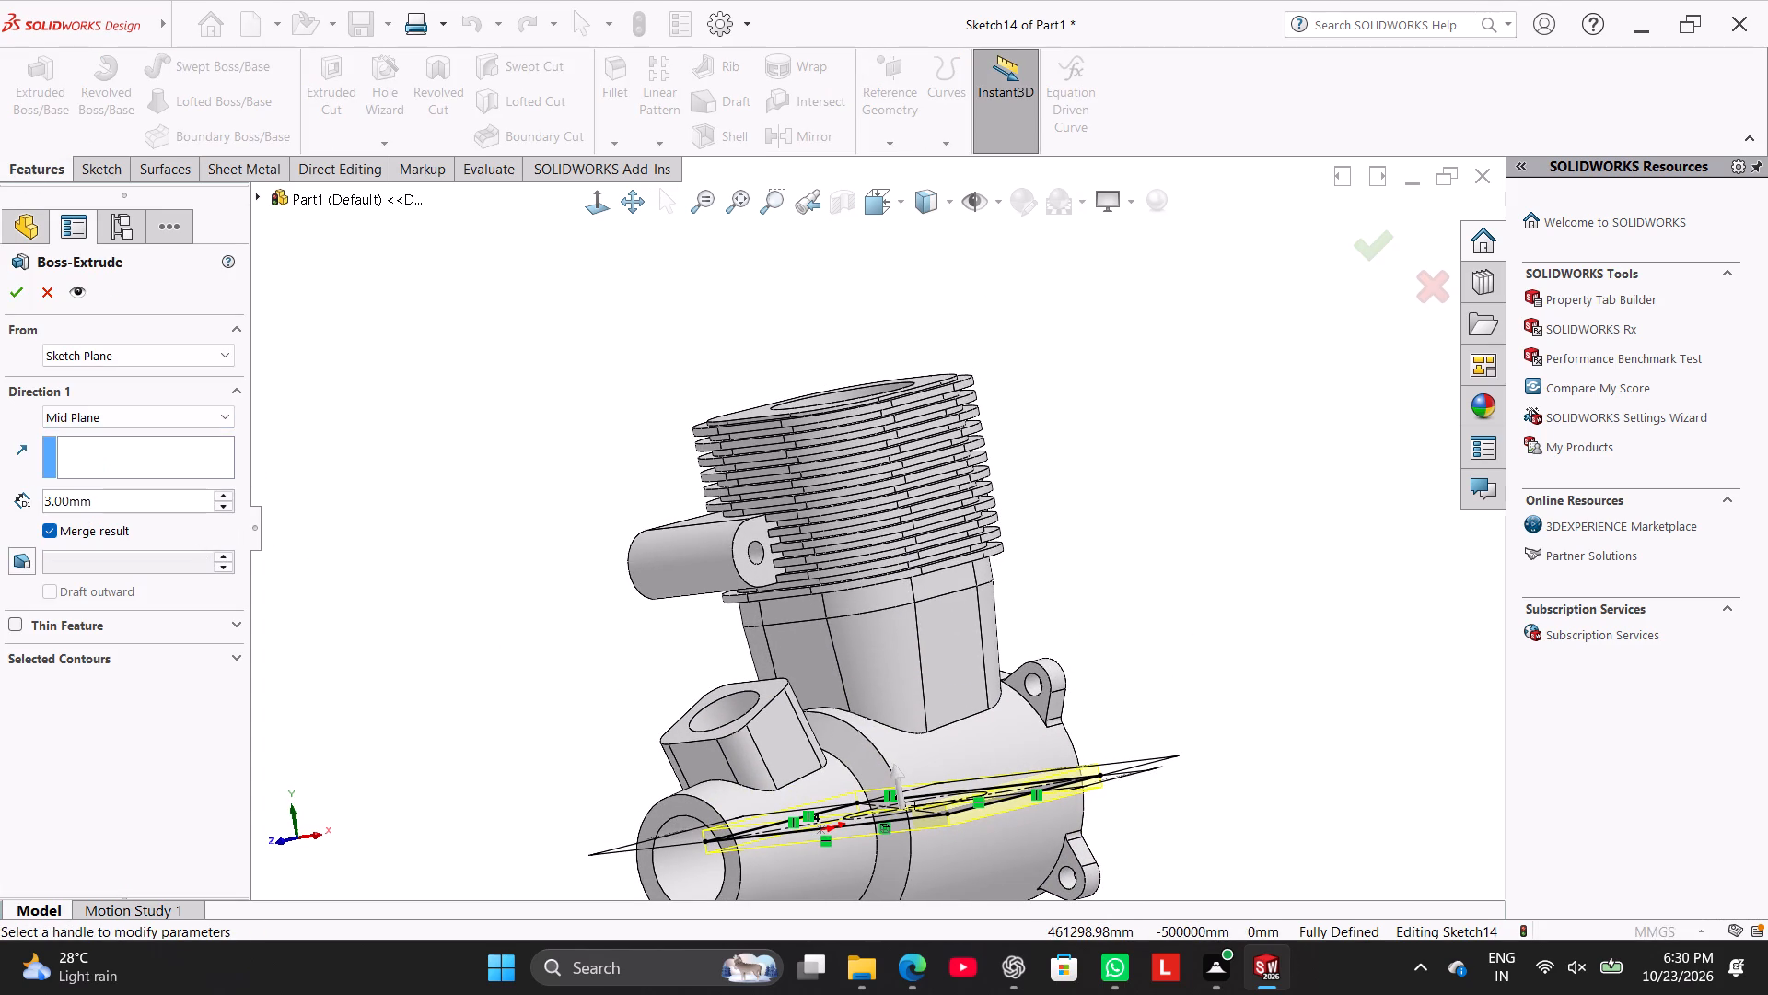
key(5)
key(Return)
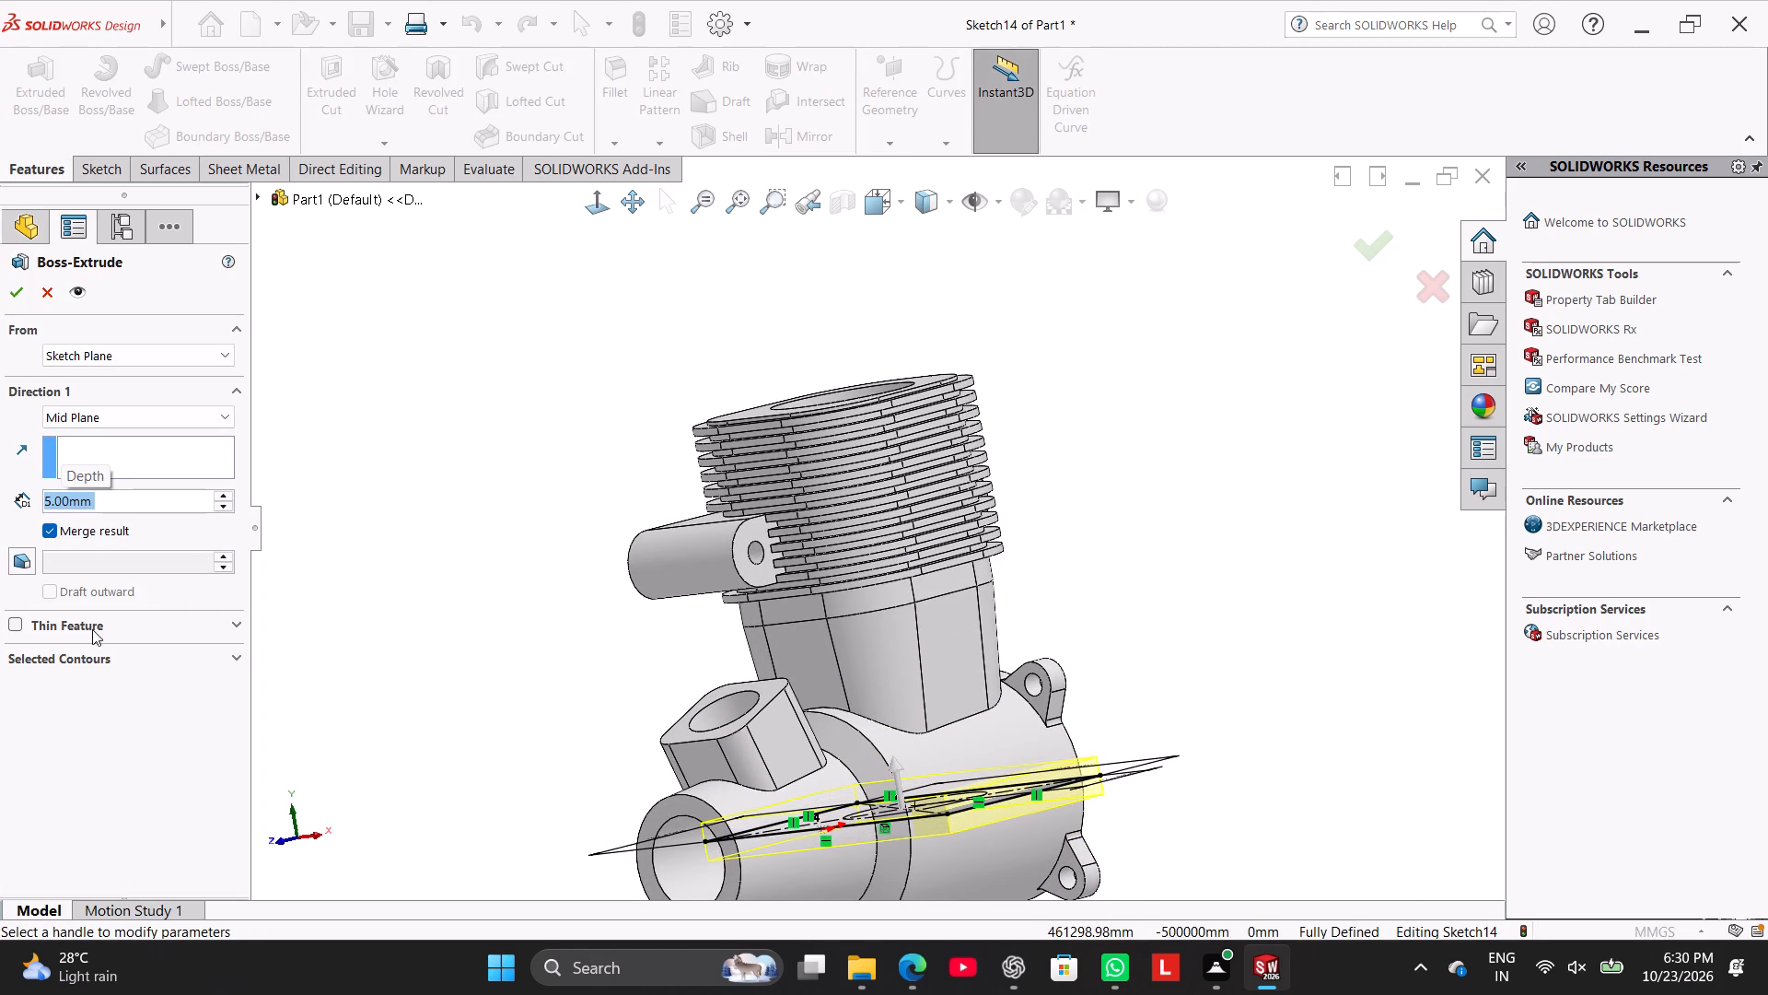
click(17, 291)
click(297, 476)
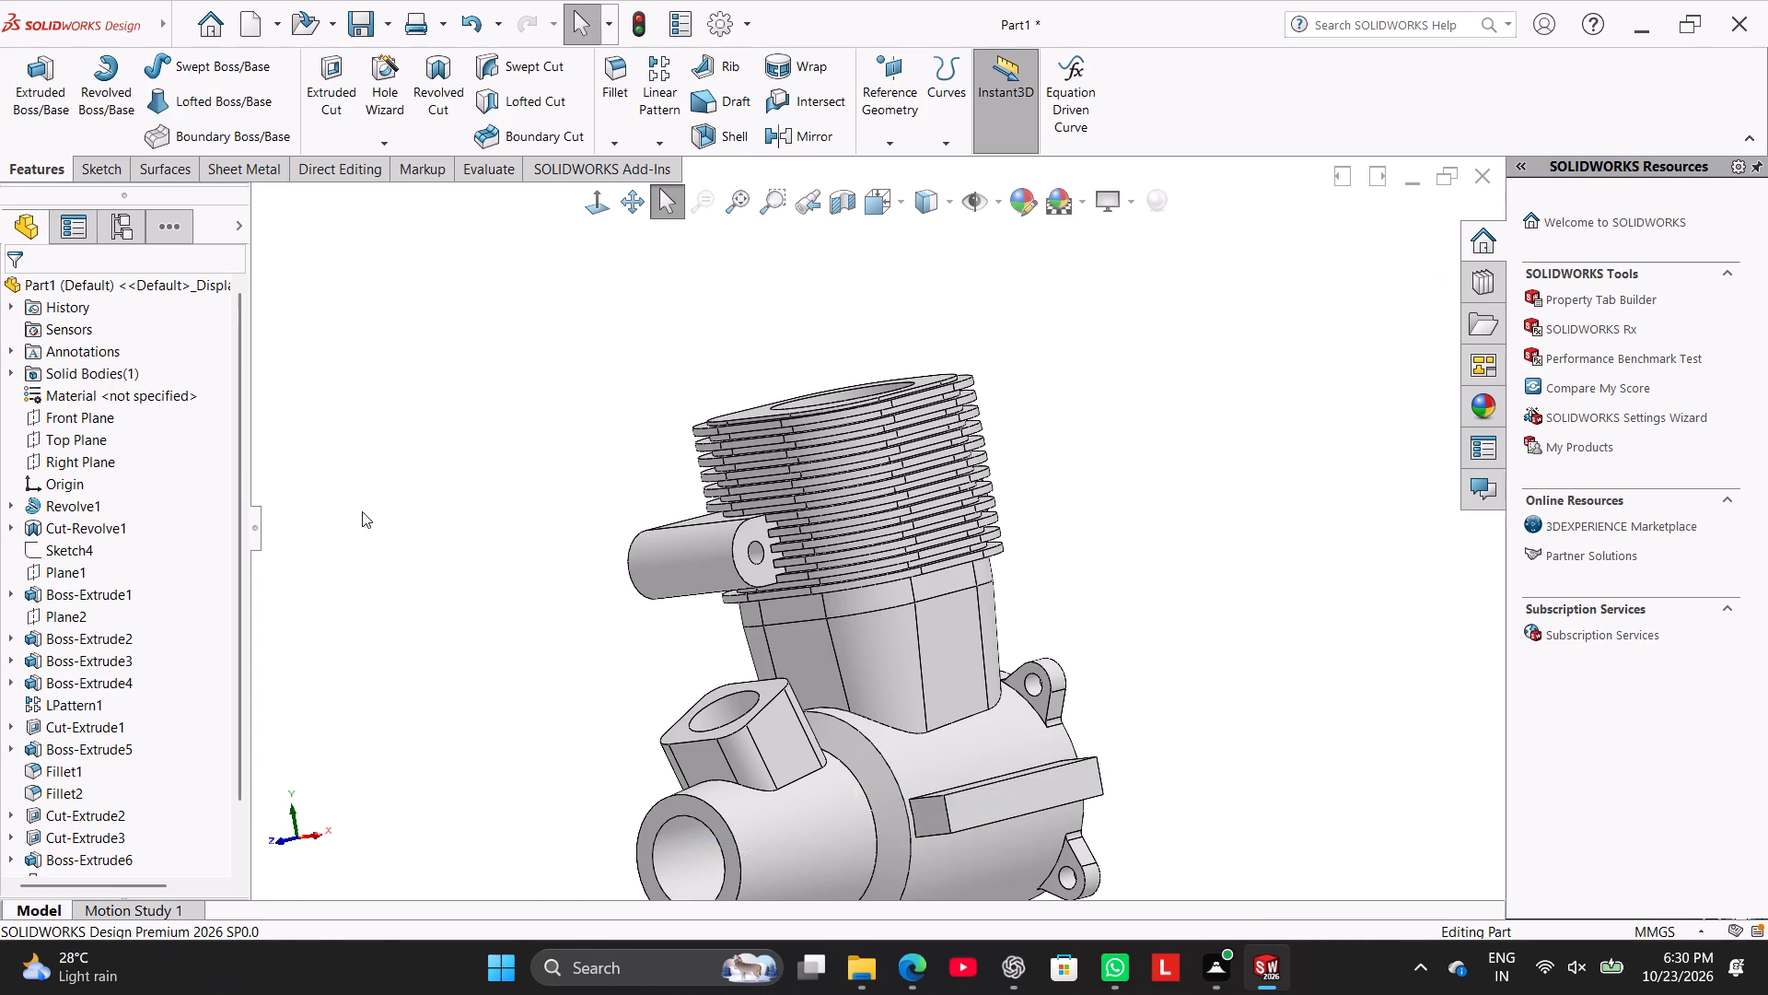
Reopen the sketch of the 5 mm rectangular plate extrusion for editing.
middle_drag(435, 573, 448, 713)
right_drag(427, 753, 622, 584)
middle_drag(448, 672, 449, 897)
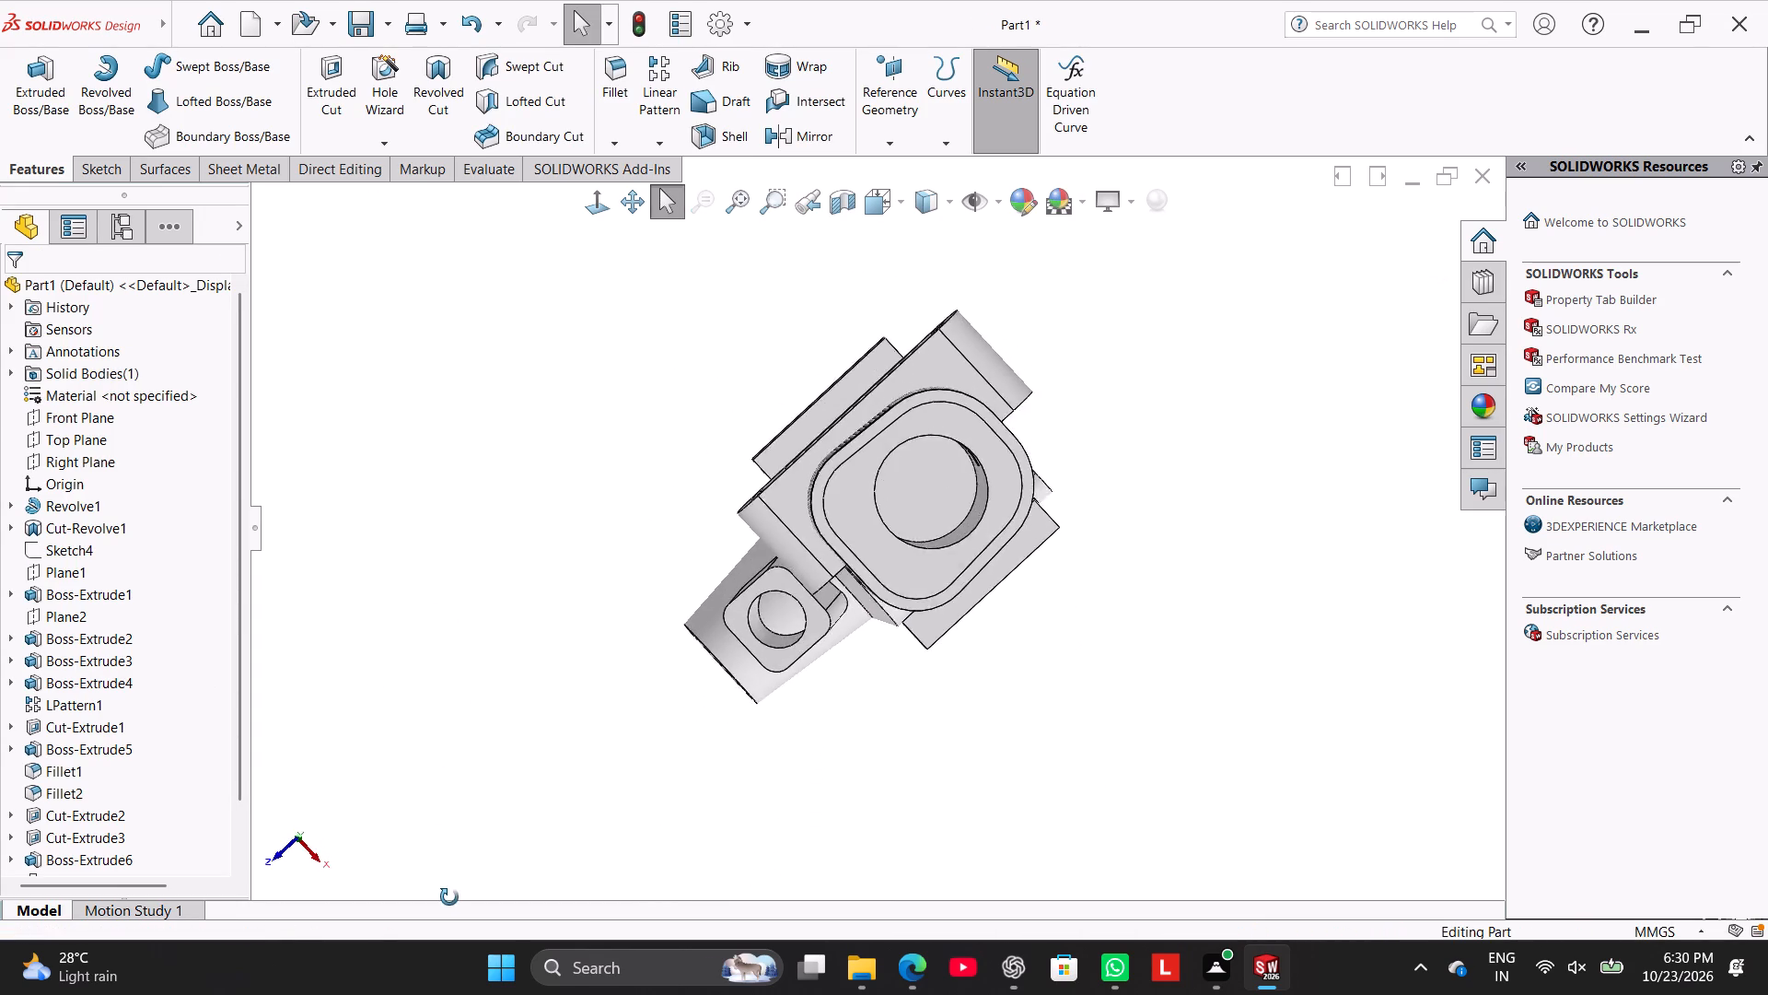
middle_drag(449, 897, 469, 775)
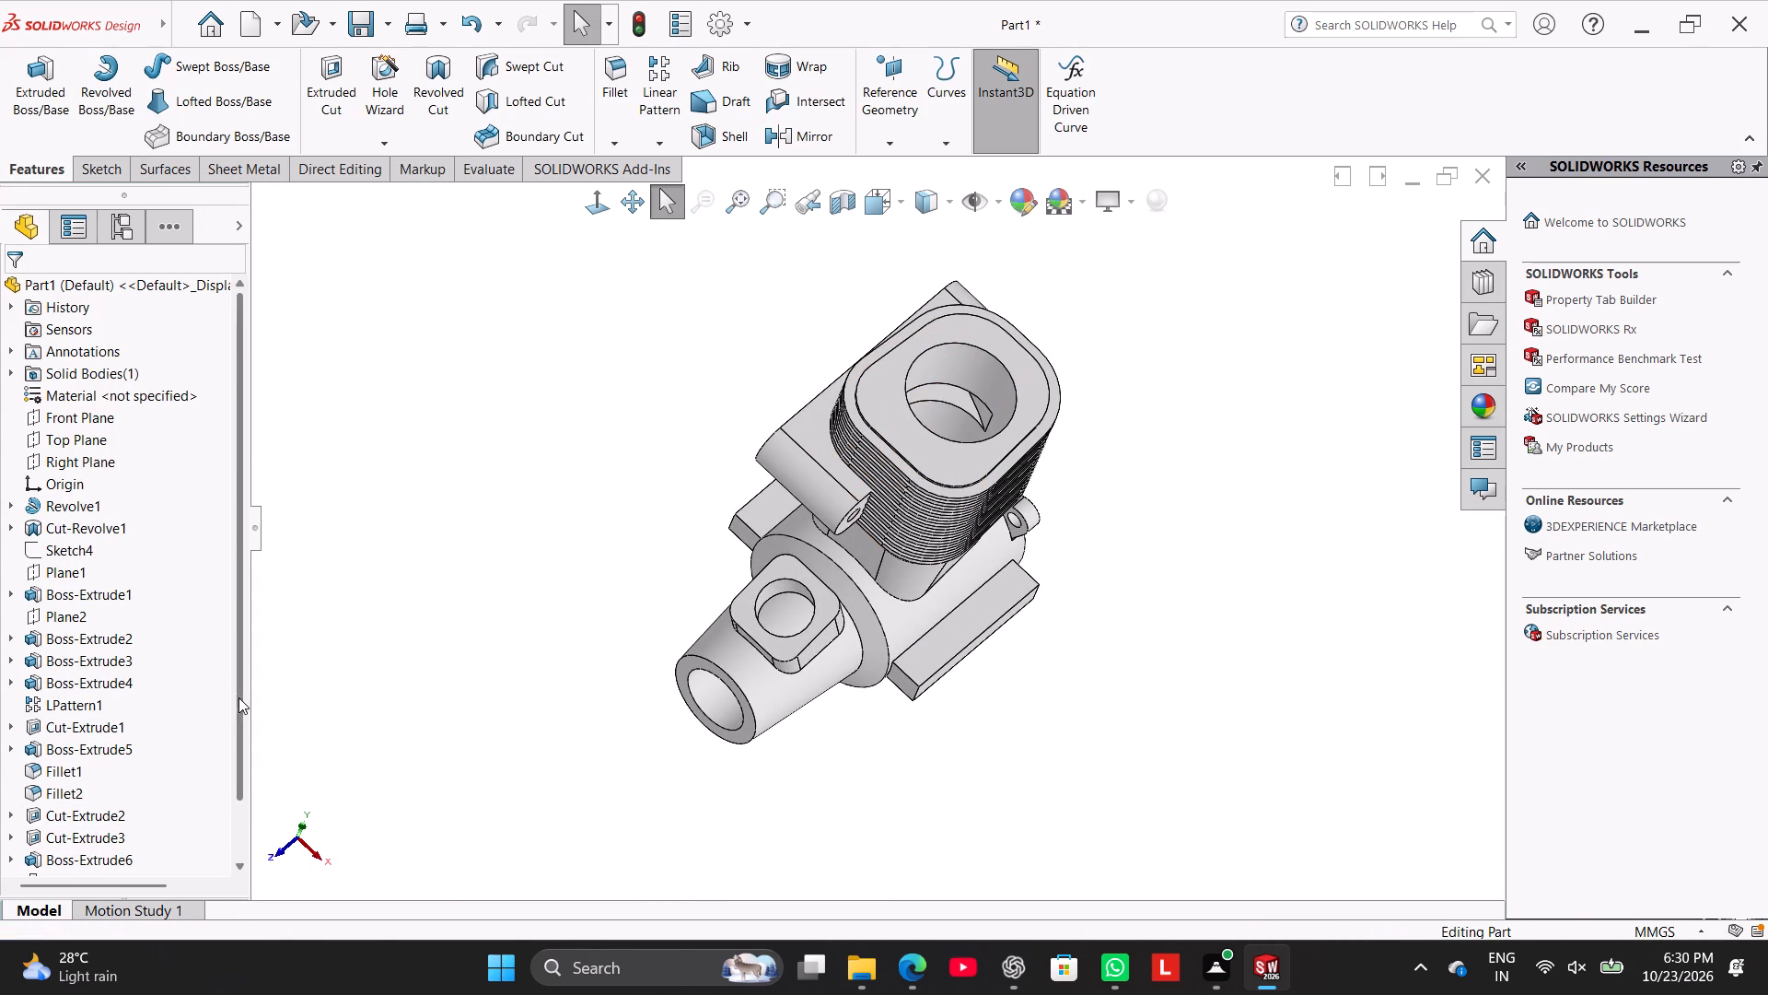
drag(238, 697, 240, 822)
right_click(88, 858)
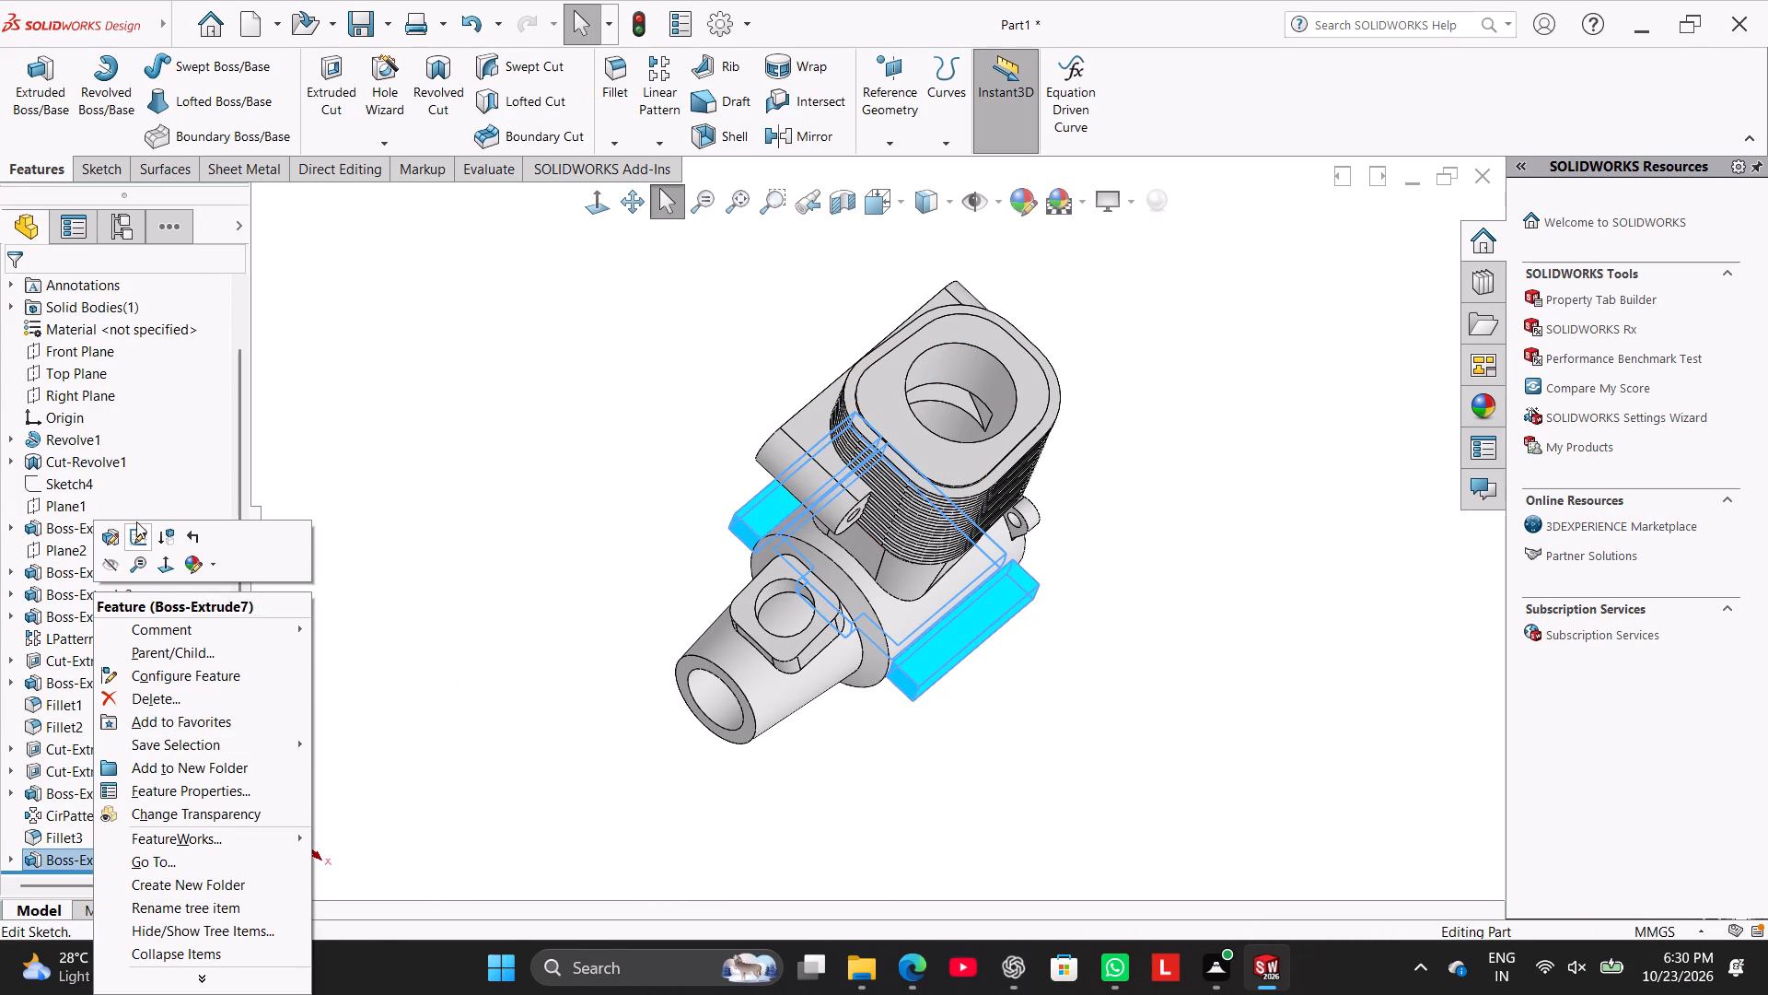
click(138, 532)
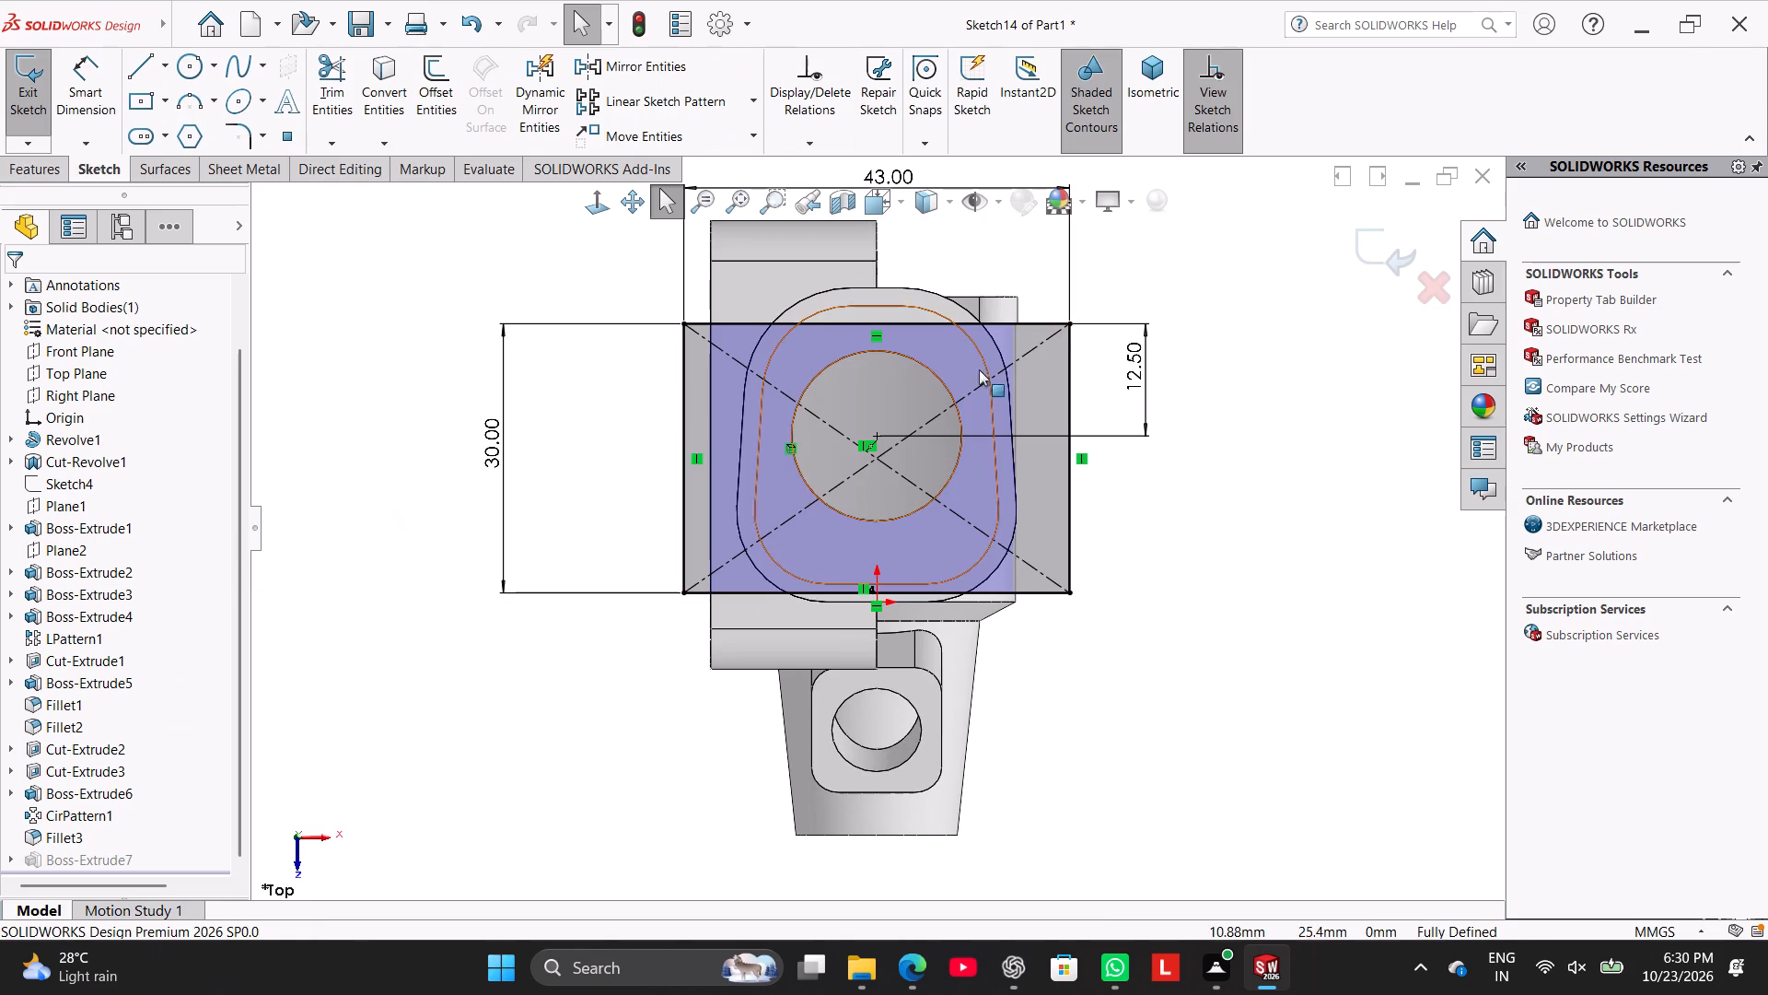
Show the model with hidden lines visible while viewing the plate sketch face-on.
scroll(1010, 339, down, 2)
click(1281, 675)
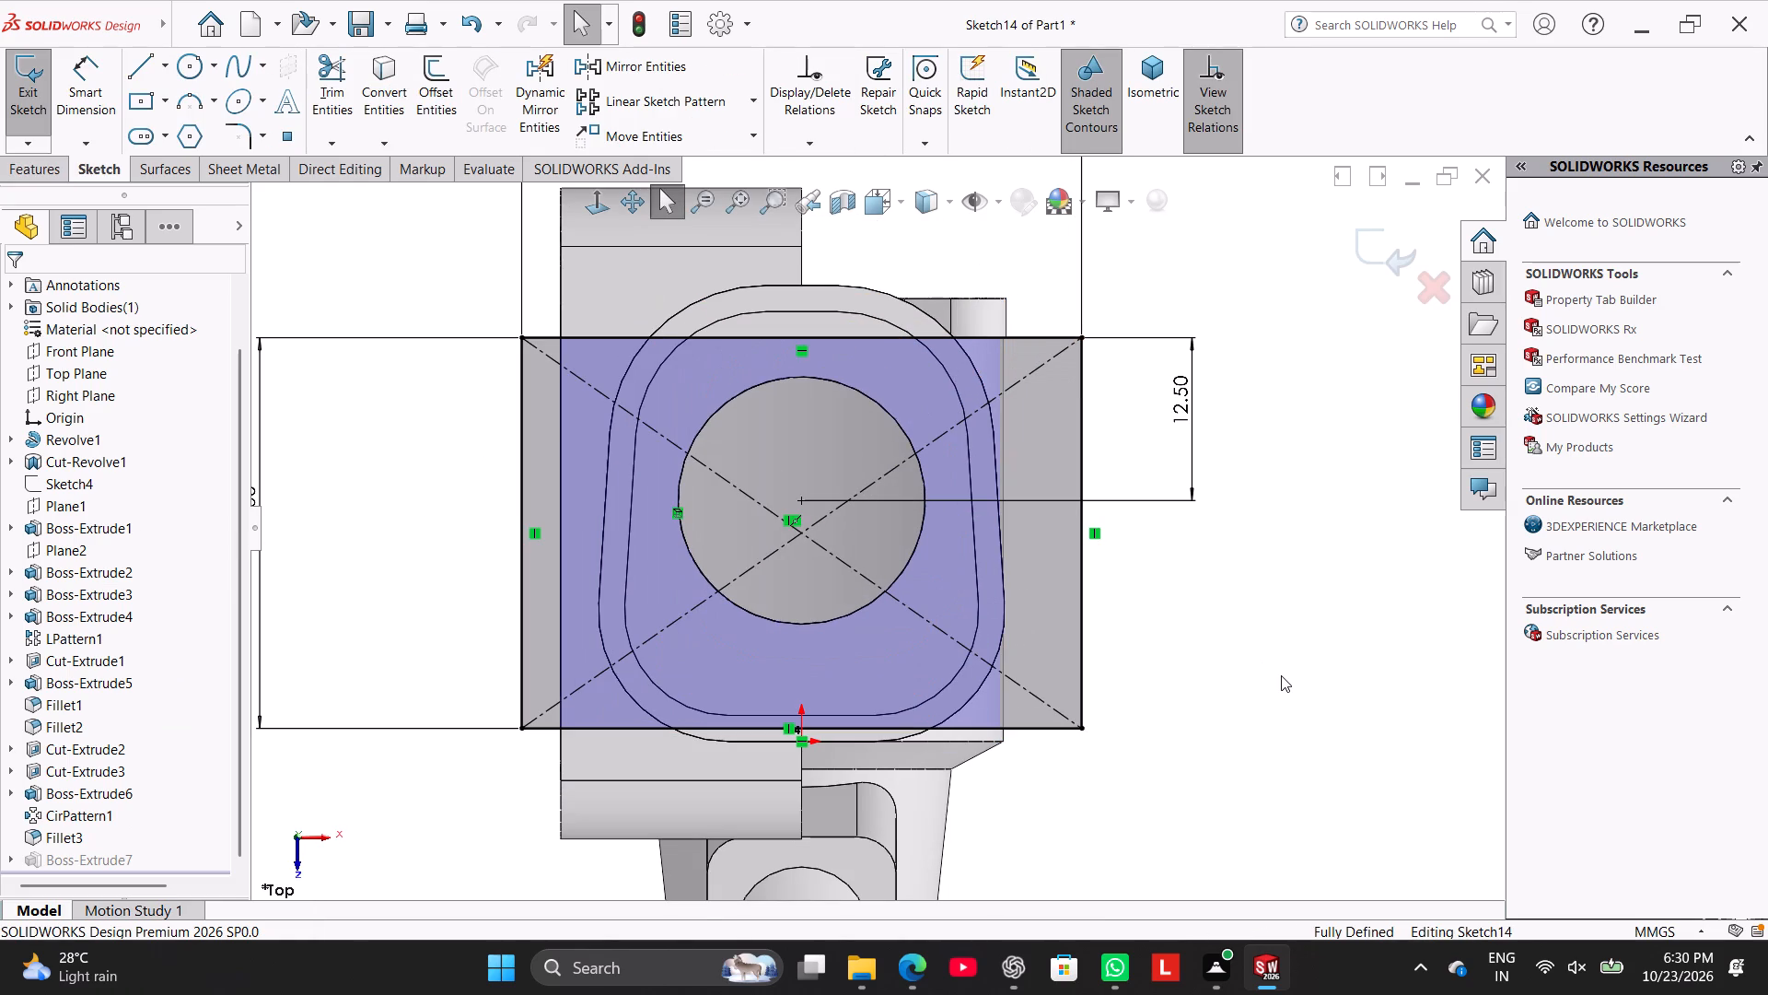
middle_click(1282, 732)
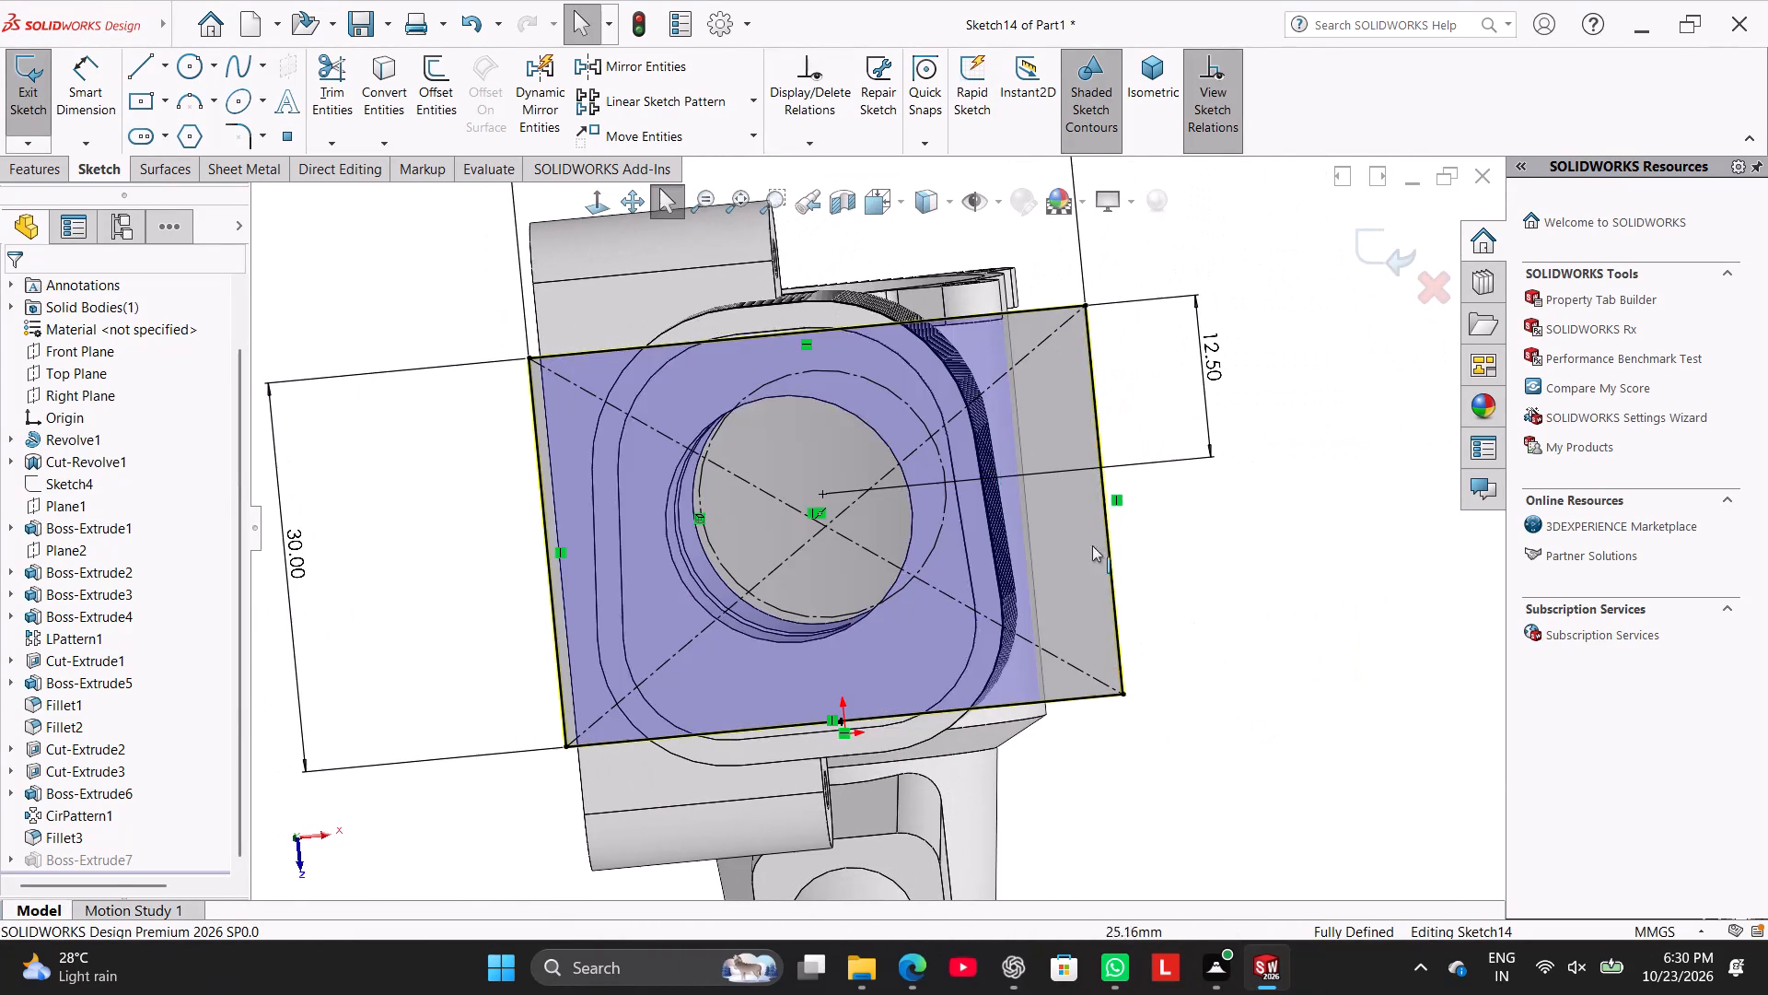
click(599, 193)
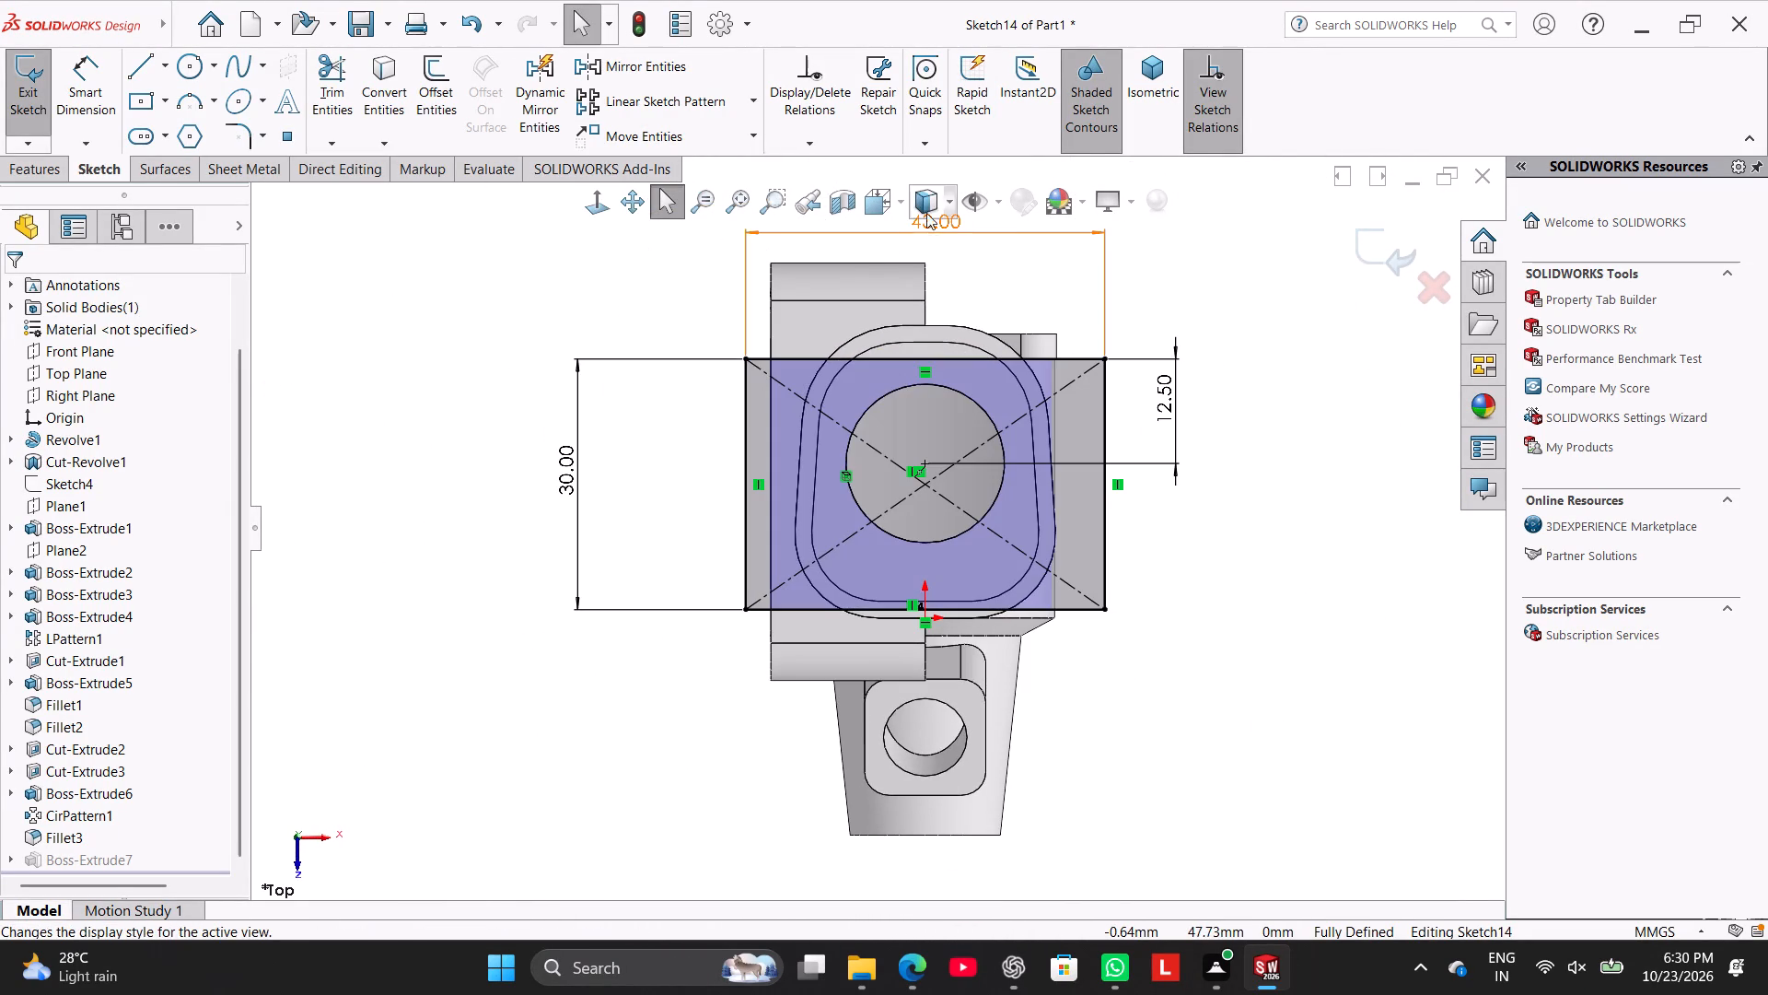
click(950, 197)
click(935, 347)
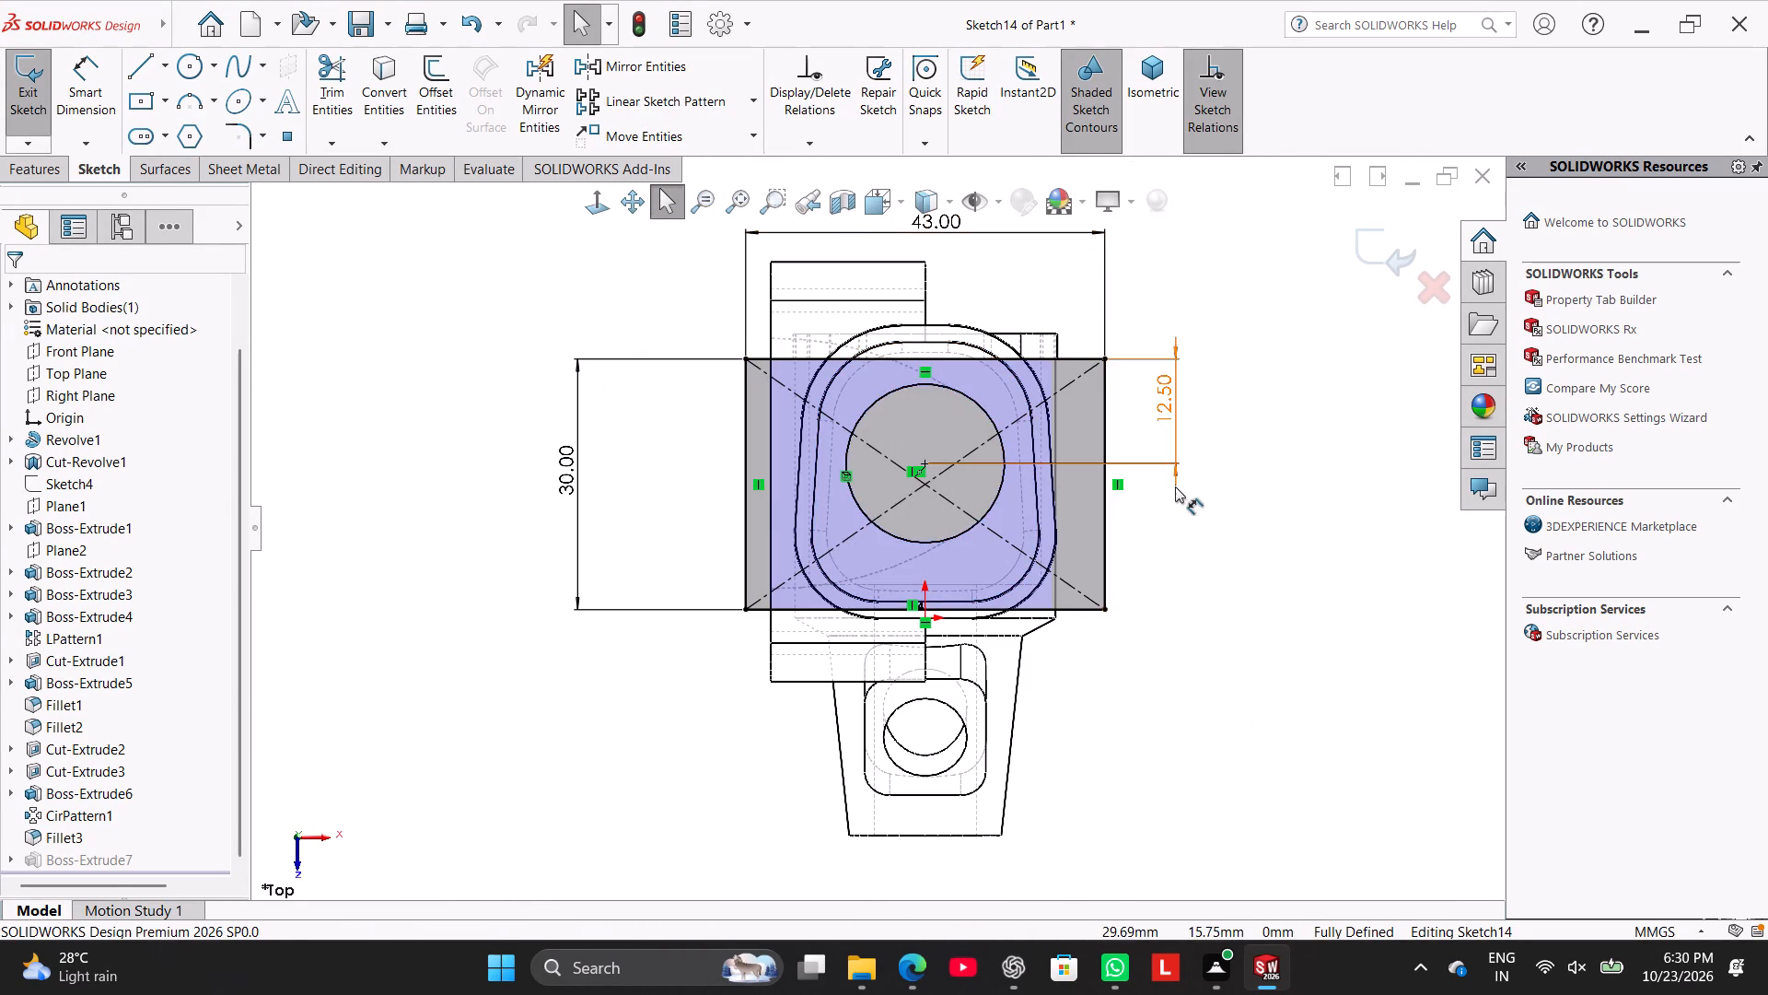
Examine how the plate's rectangle sits relative to the bore, round body and flange edges, face-on and from oblique angles.
scroll(1175, 486, down, 2)
middle_drag(1134, 550, 1100, 452)
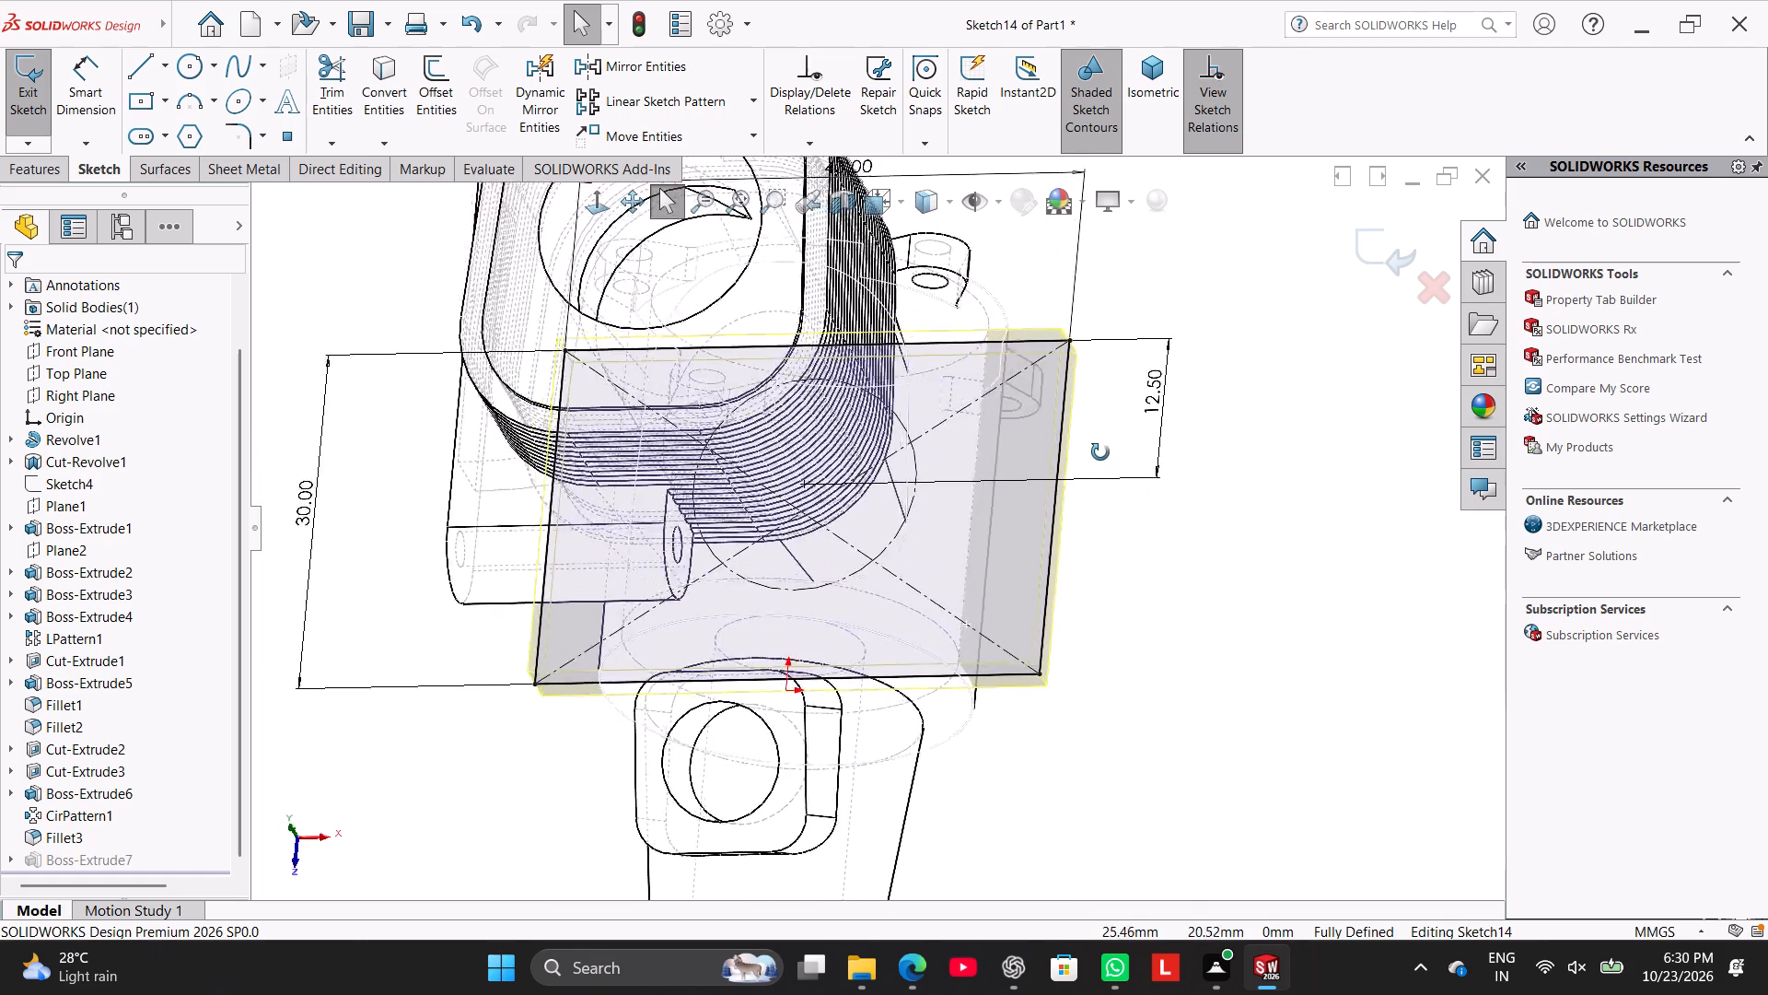
middle_drag(1100, 452, 1126, 484)
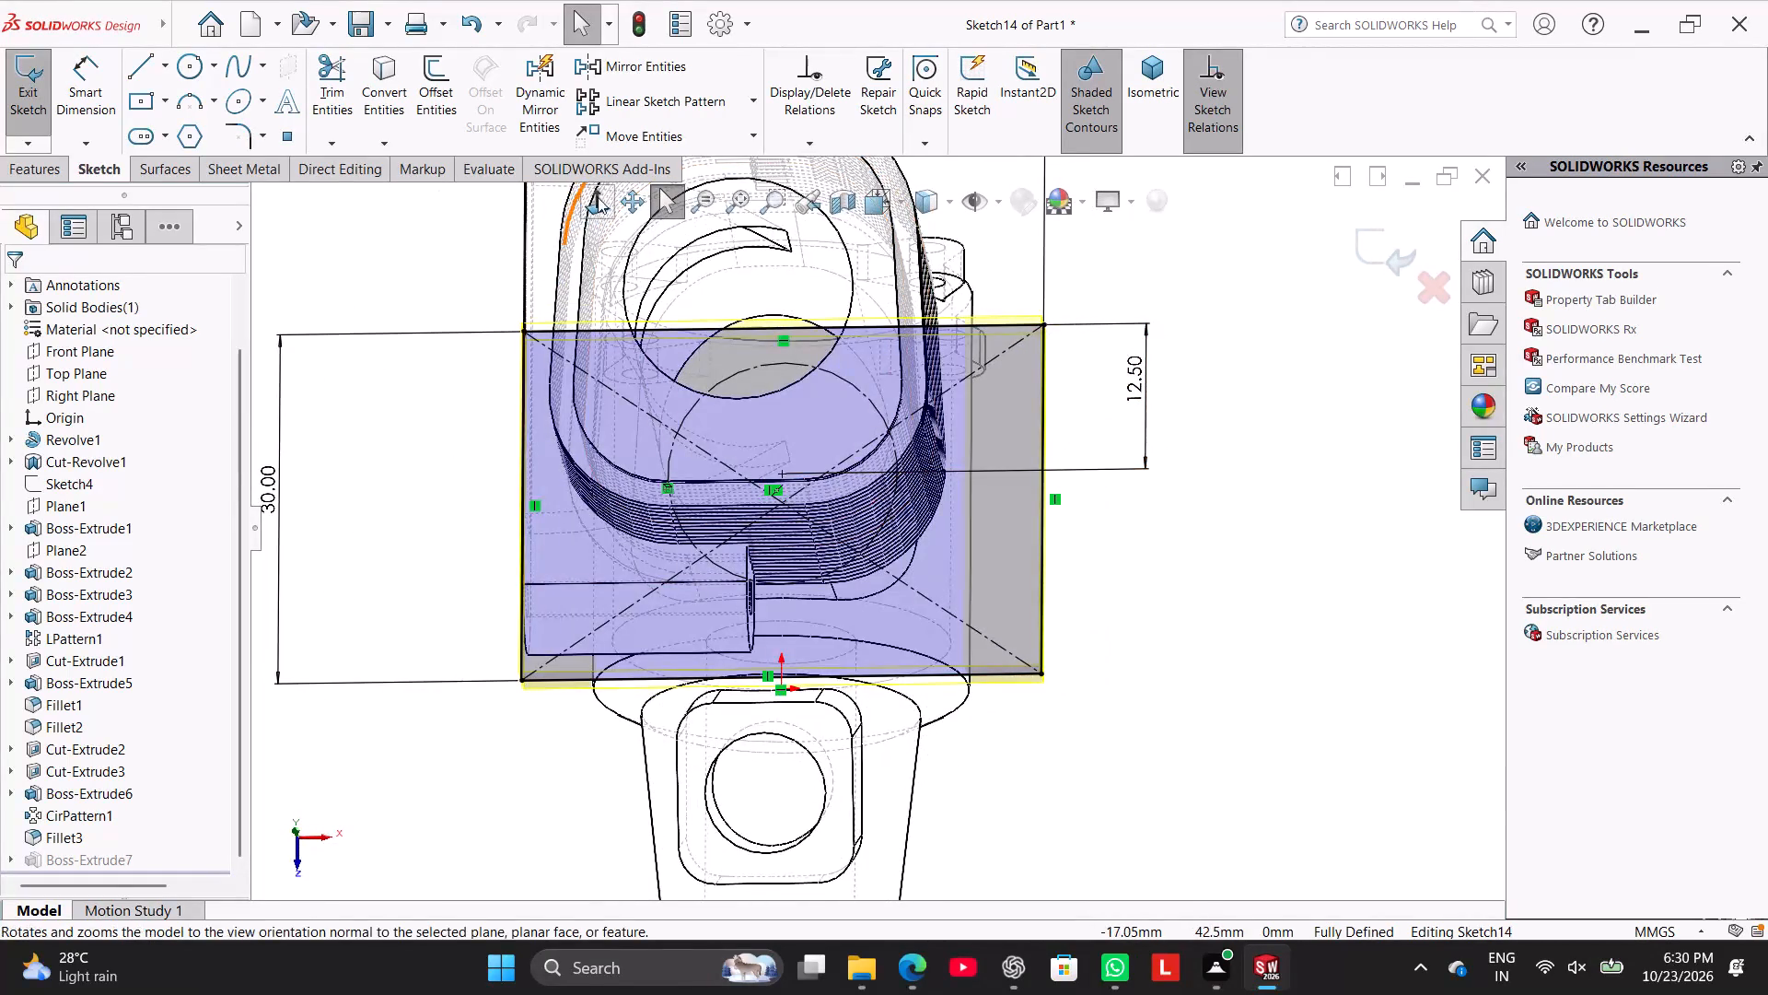
click(601, 197)
scroll(1093, 494, down, 3)
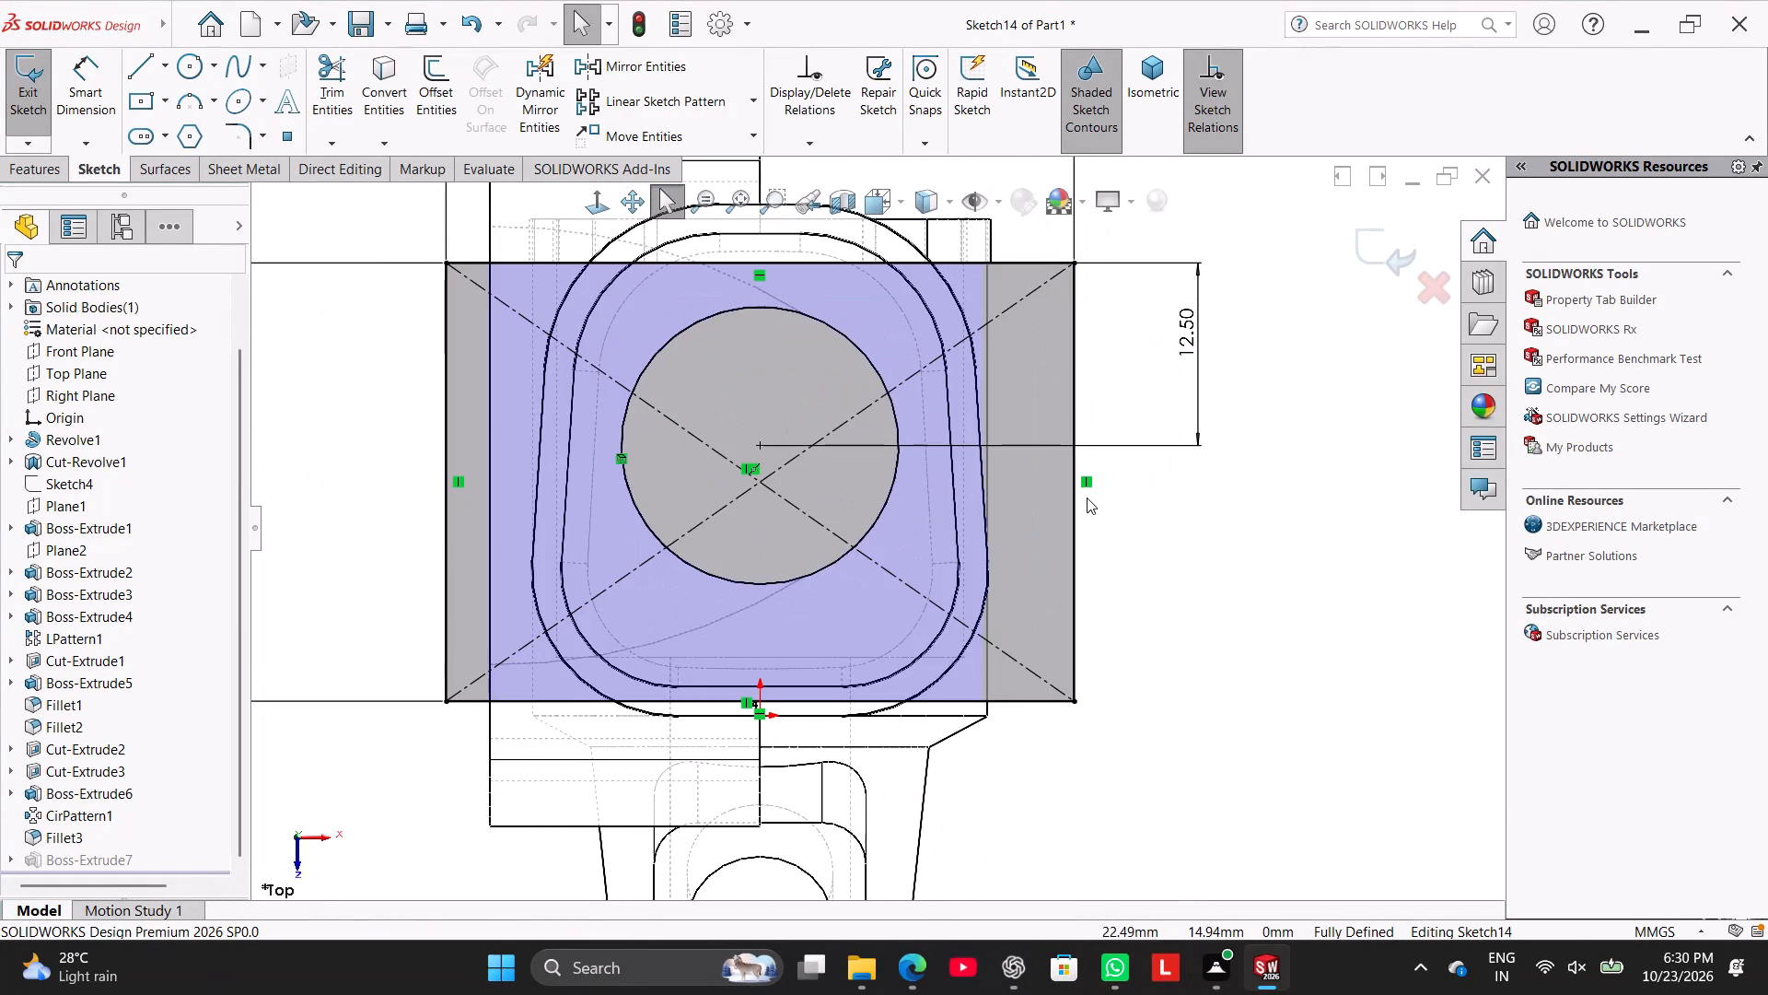
scroll(1087, 497, down, 1)
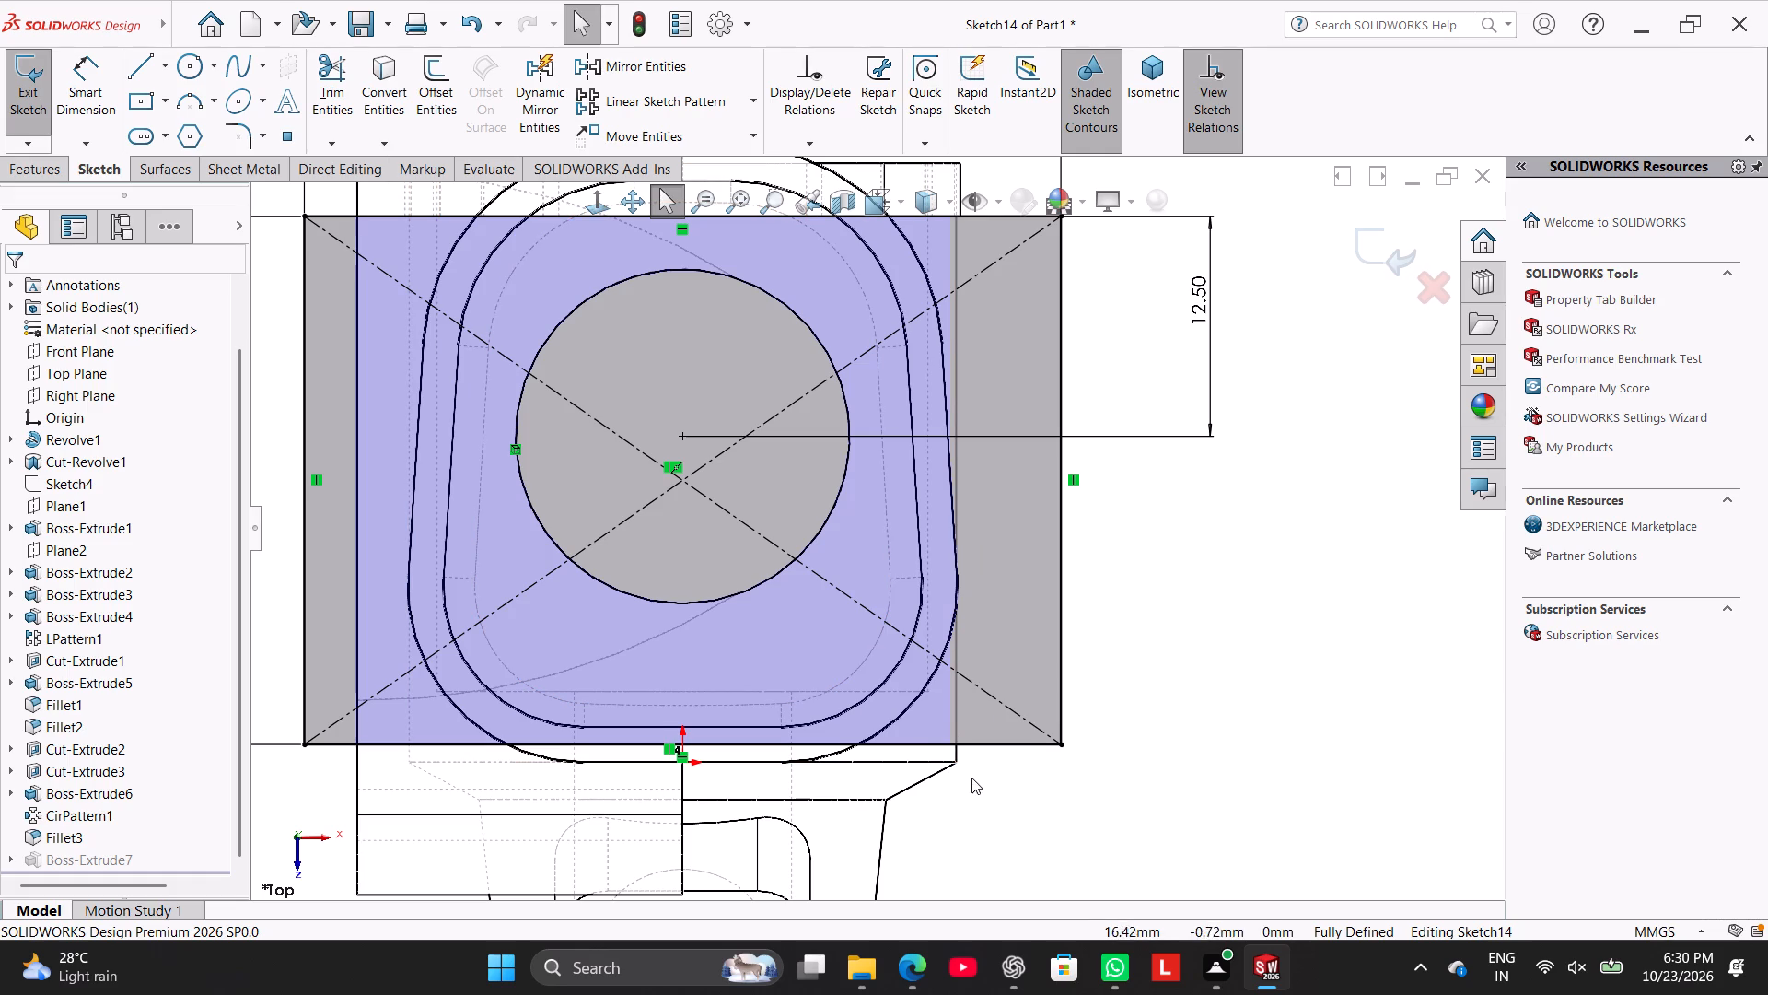
middle_drag(975, 820, 906, 679)
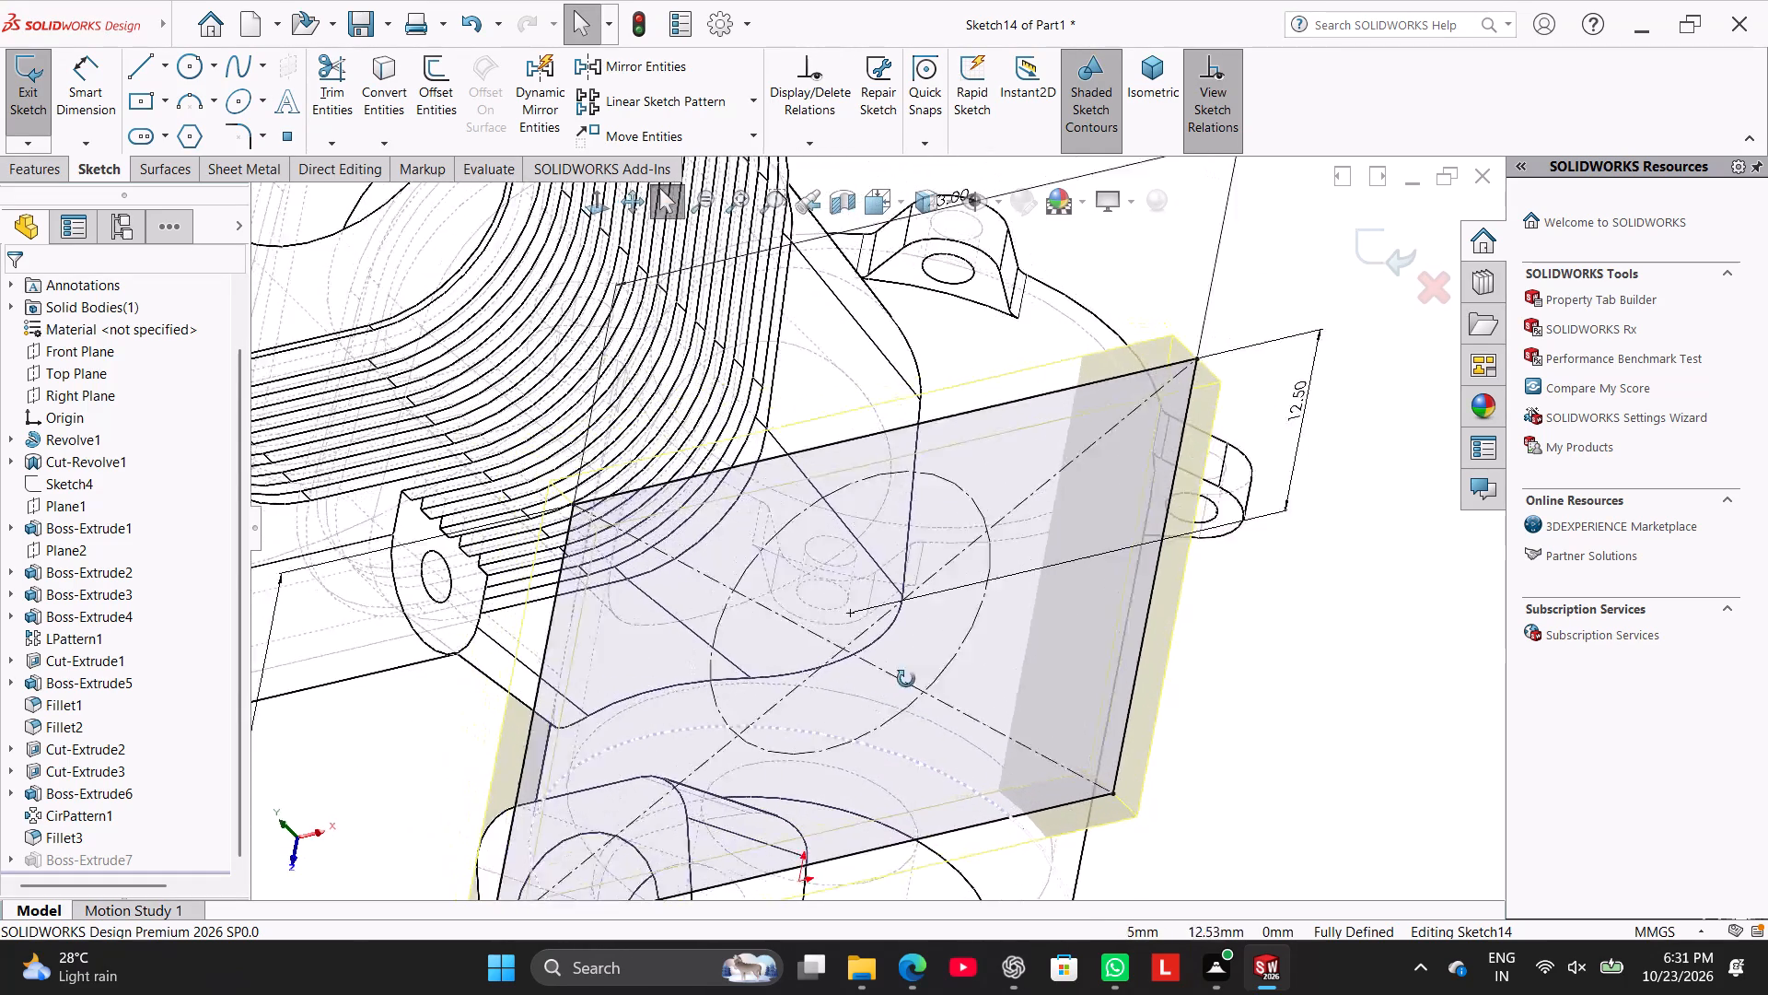
middle_drag(906, 679, 915, 683)
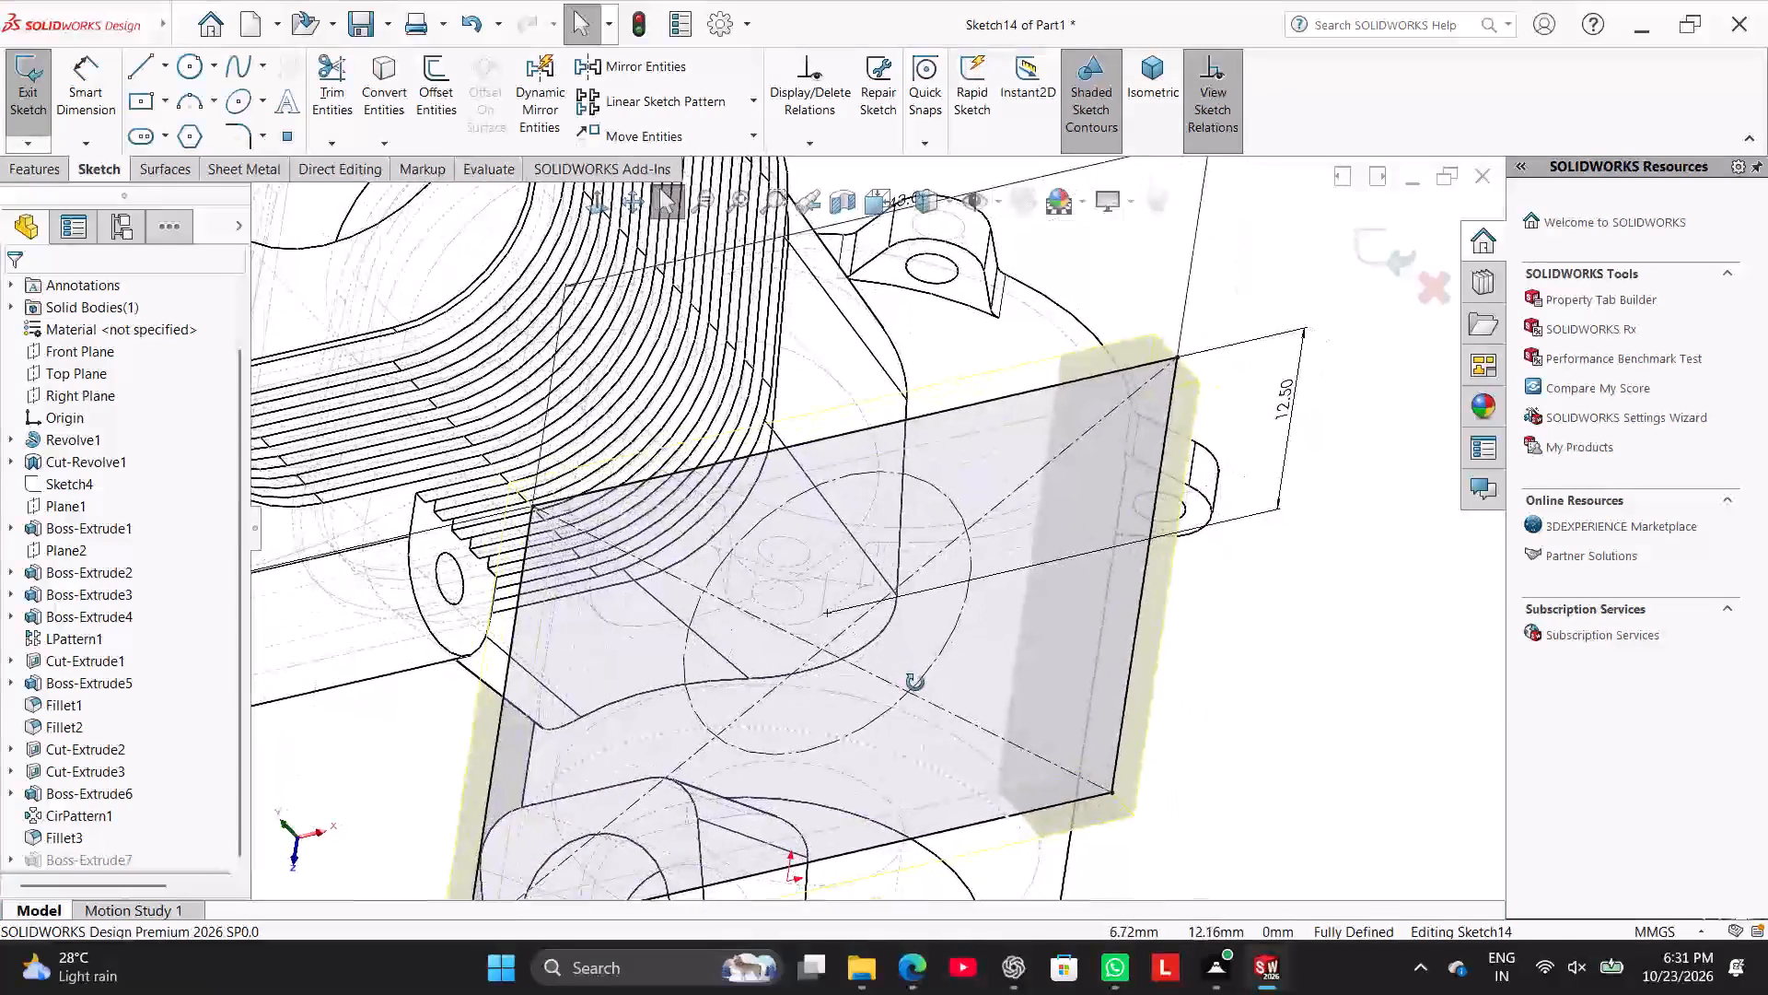
middle_drag(915, 683, 937, 729)
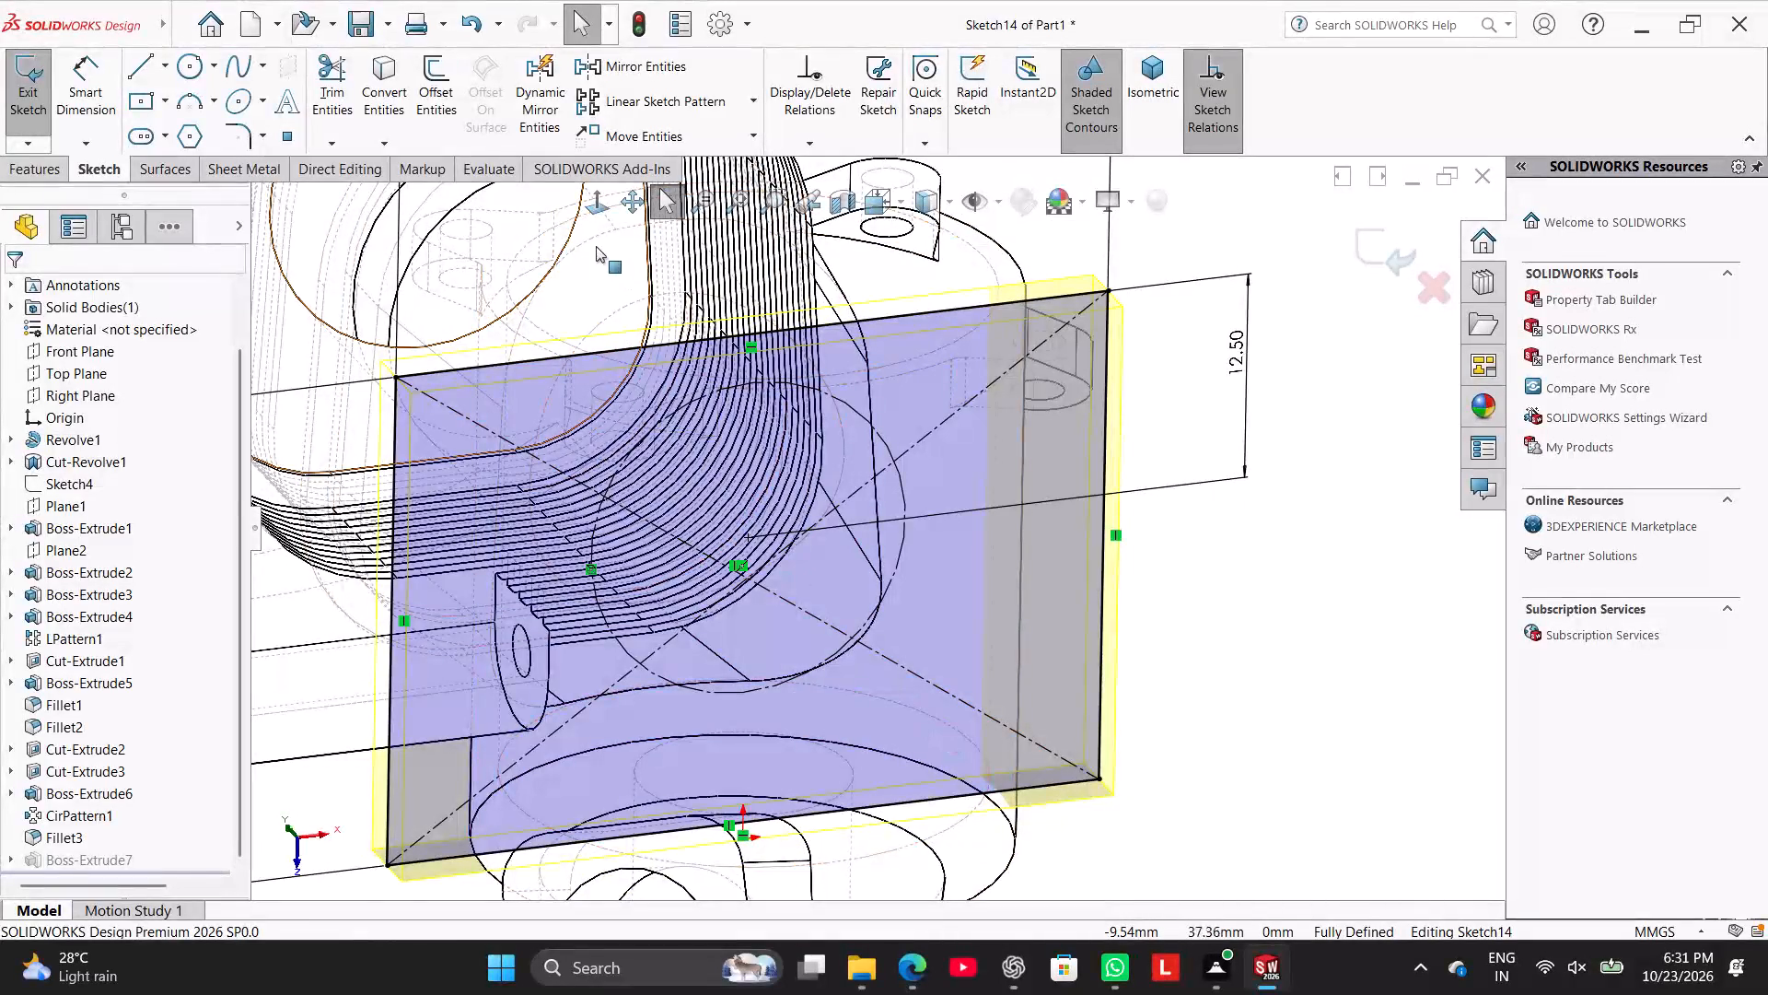
Examine the plate's 43 x 30 mm rectangle against the surrounding body face-on and from oblique angles.
click(596, 208)
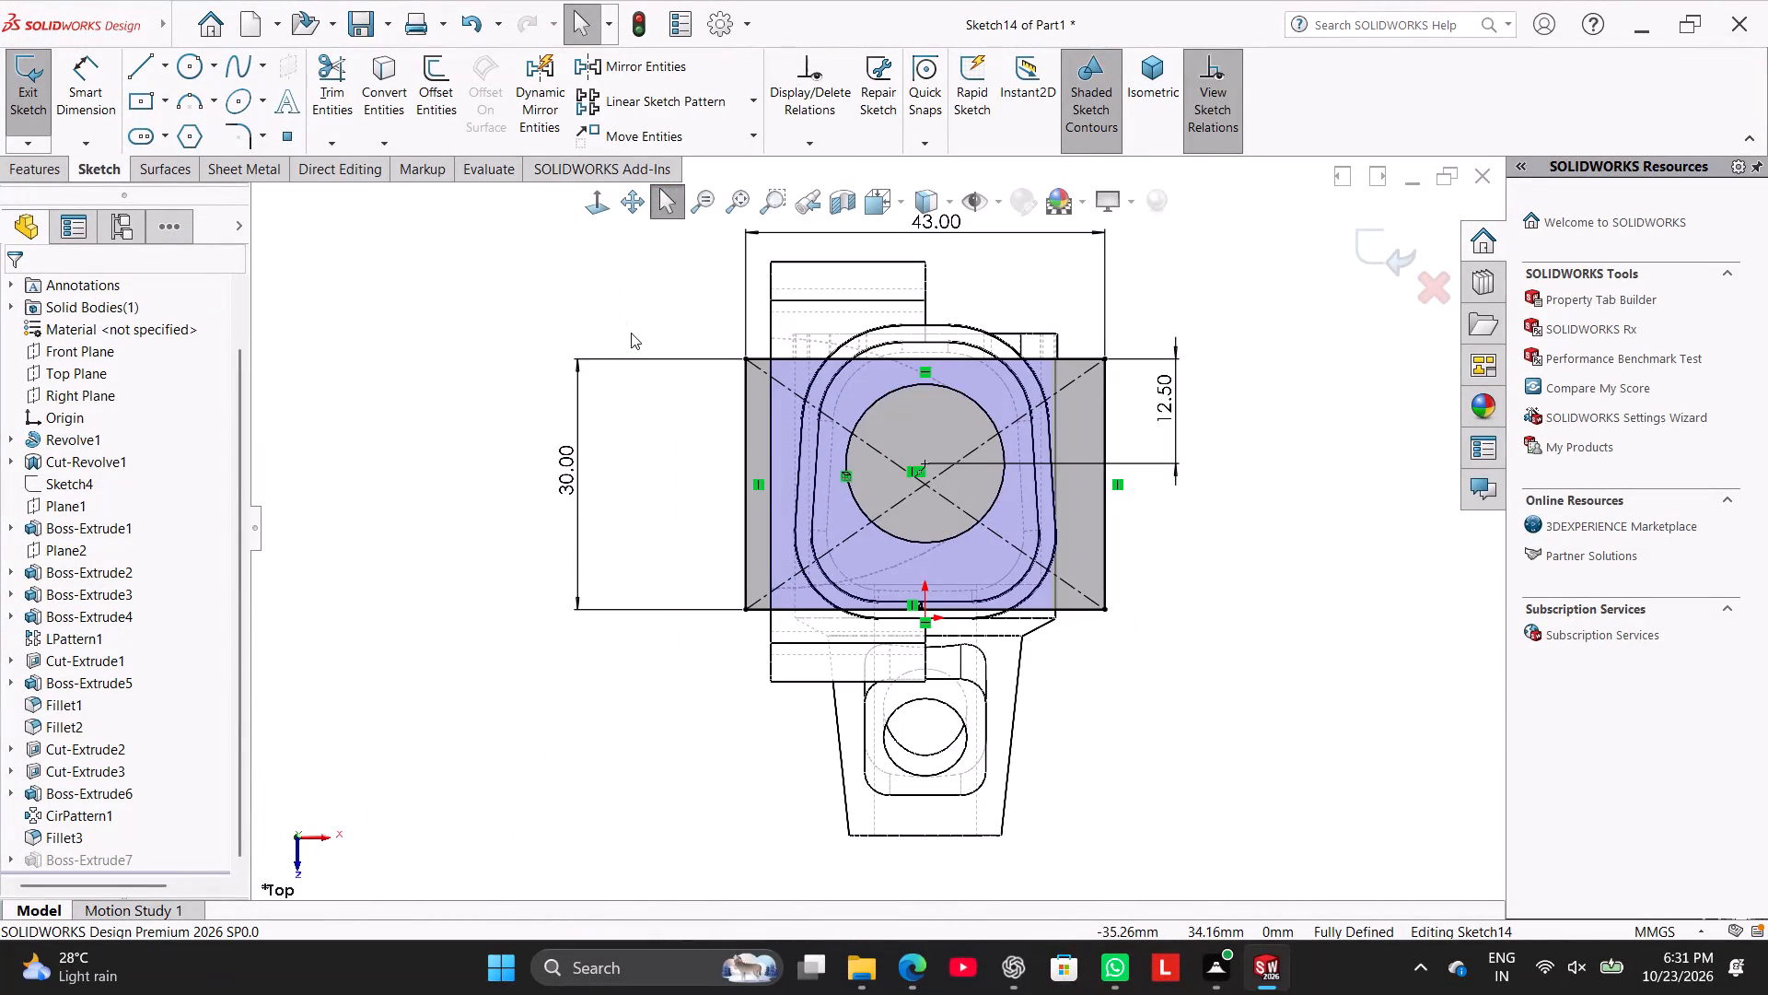
middle_drag(603, 674, 436, 496)
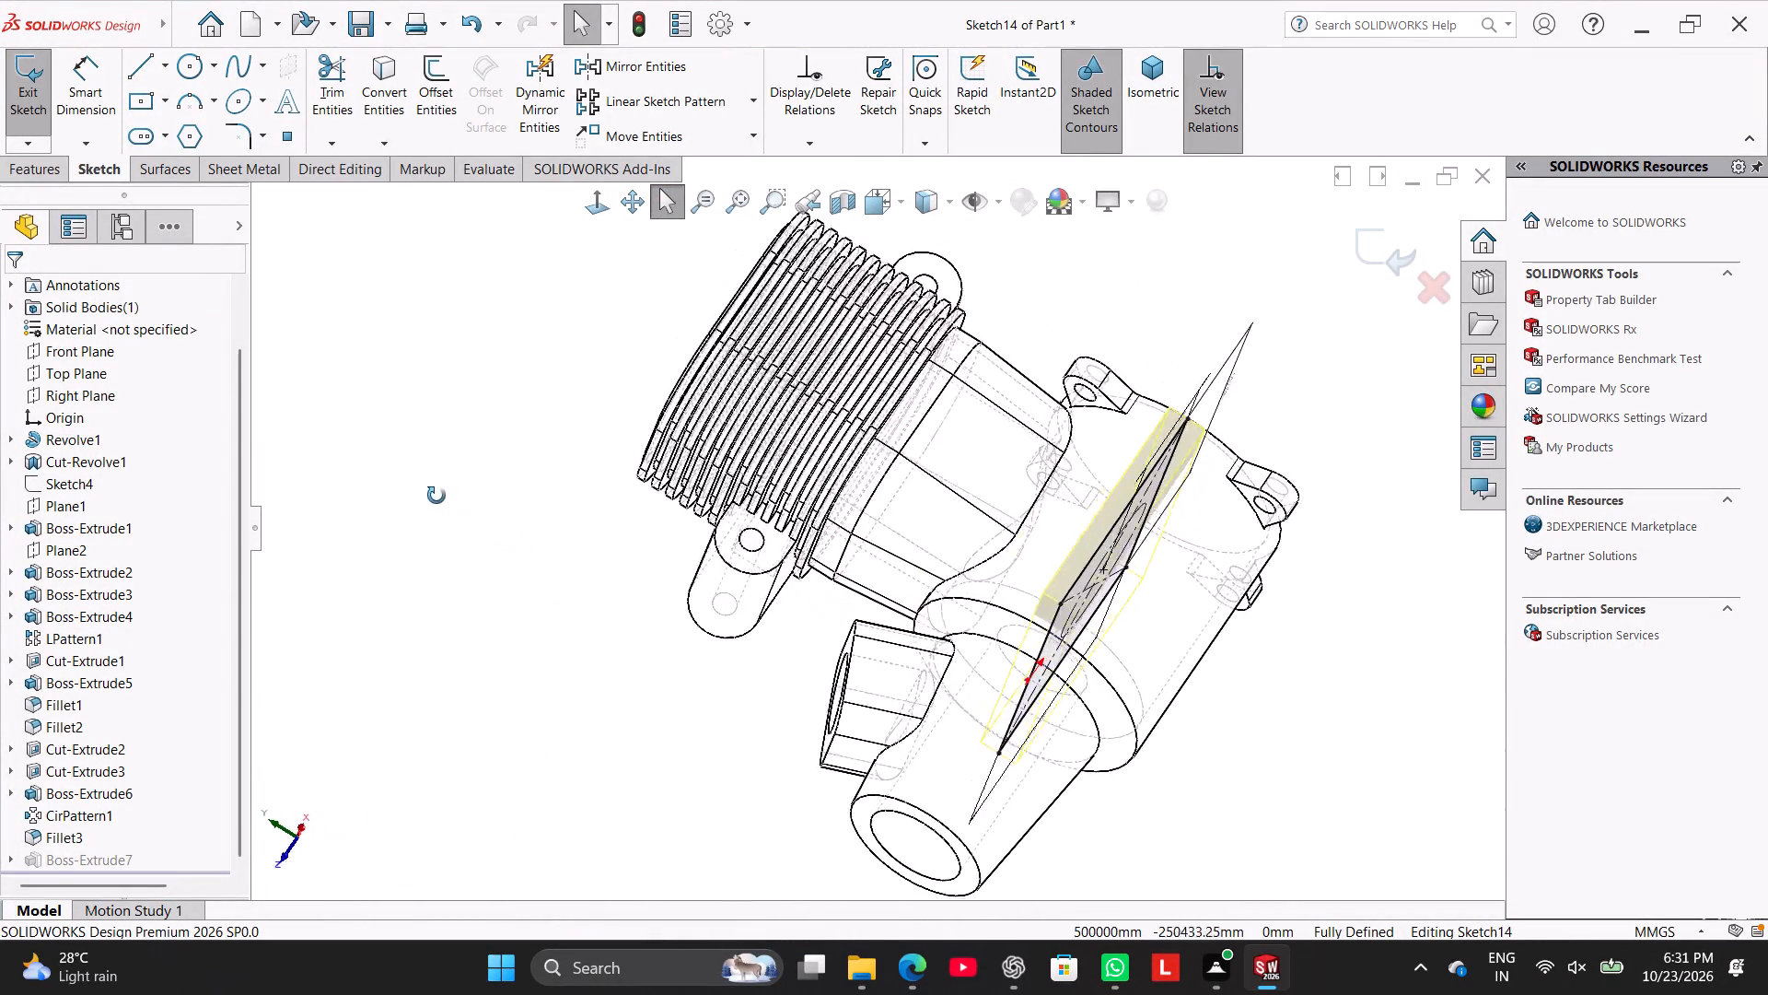
middle_drag(436, 496, 322, 390)
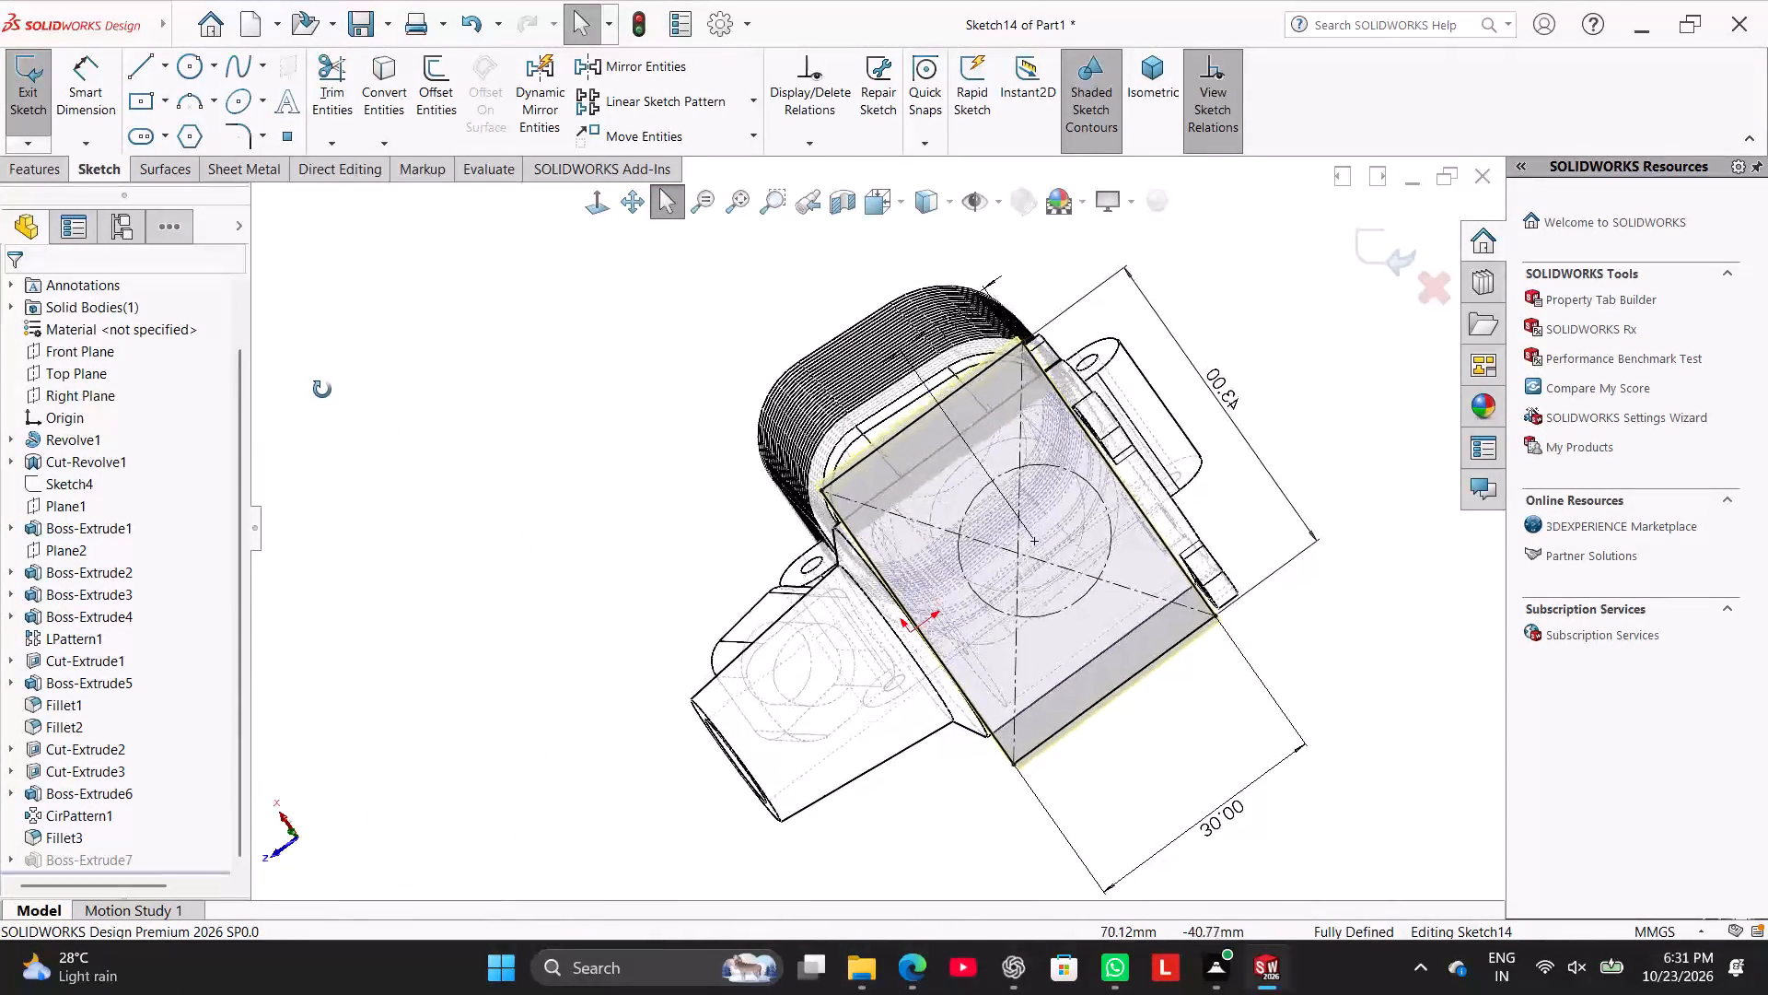
middle_drag(322, 390, 383, 480)
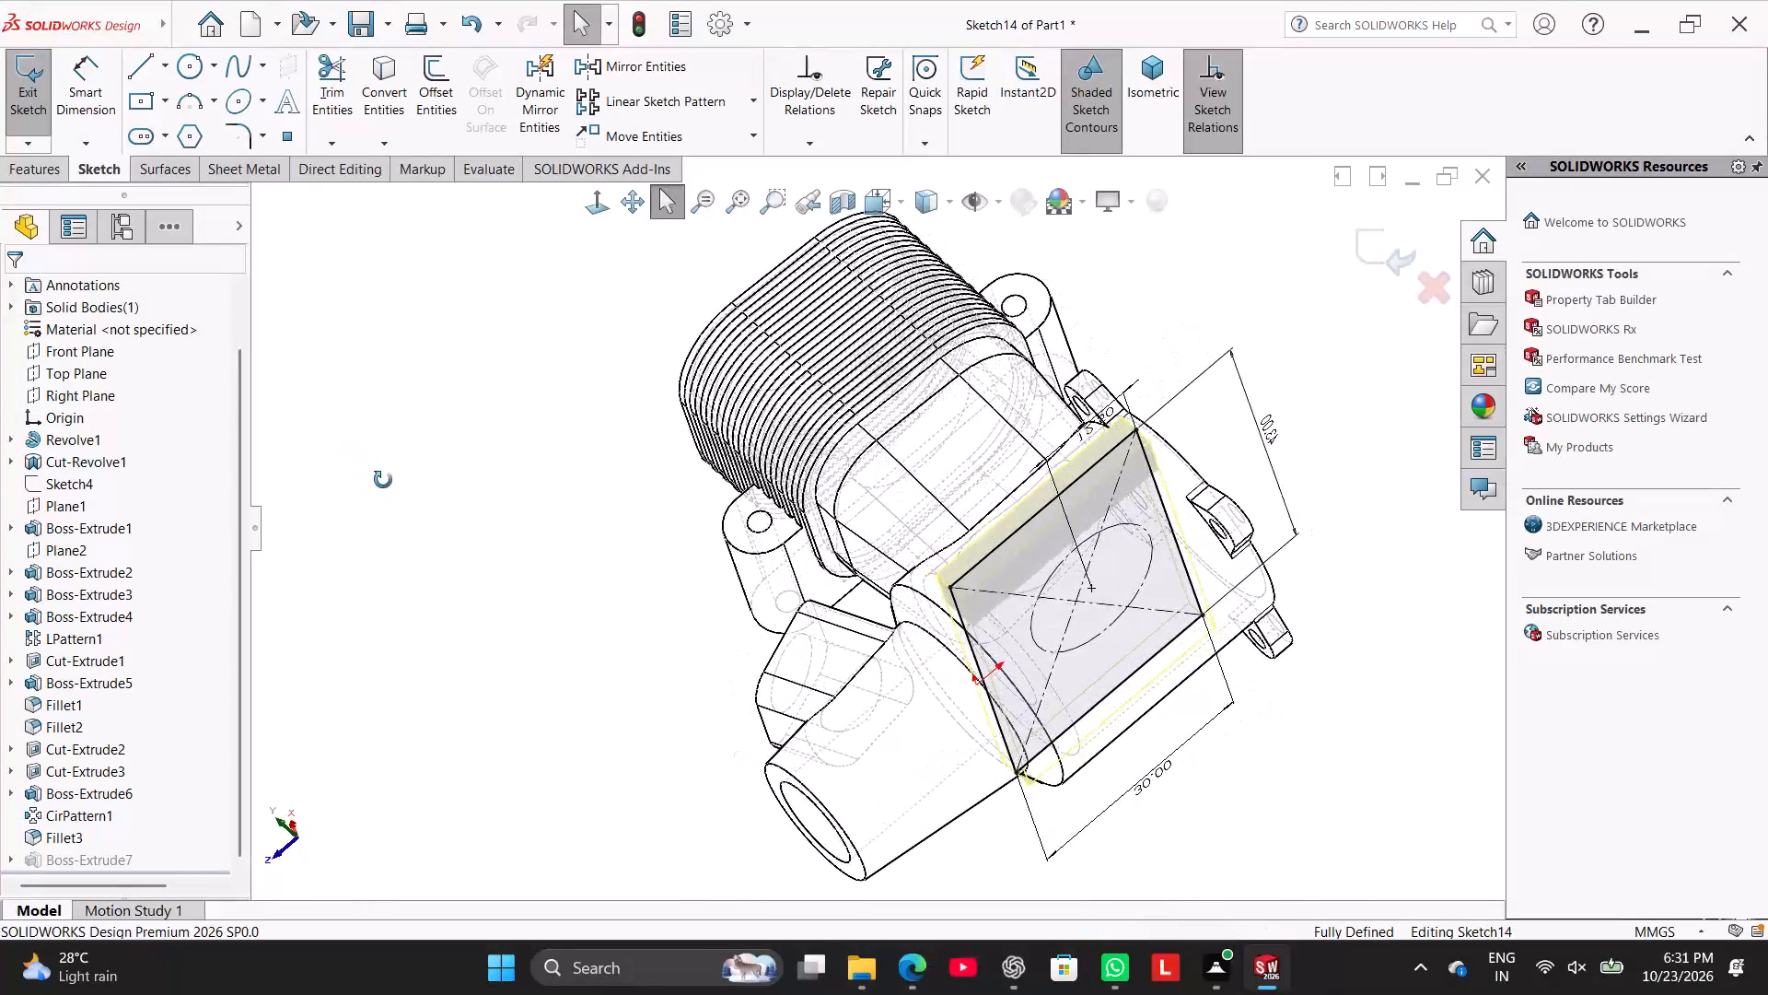
middle_drag(383, 480, 425, 460)
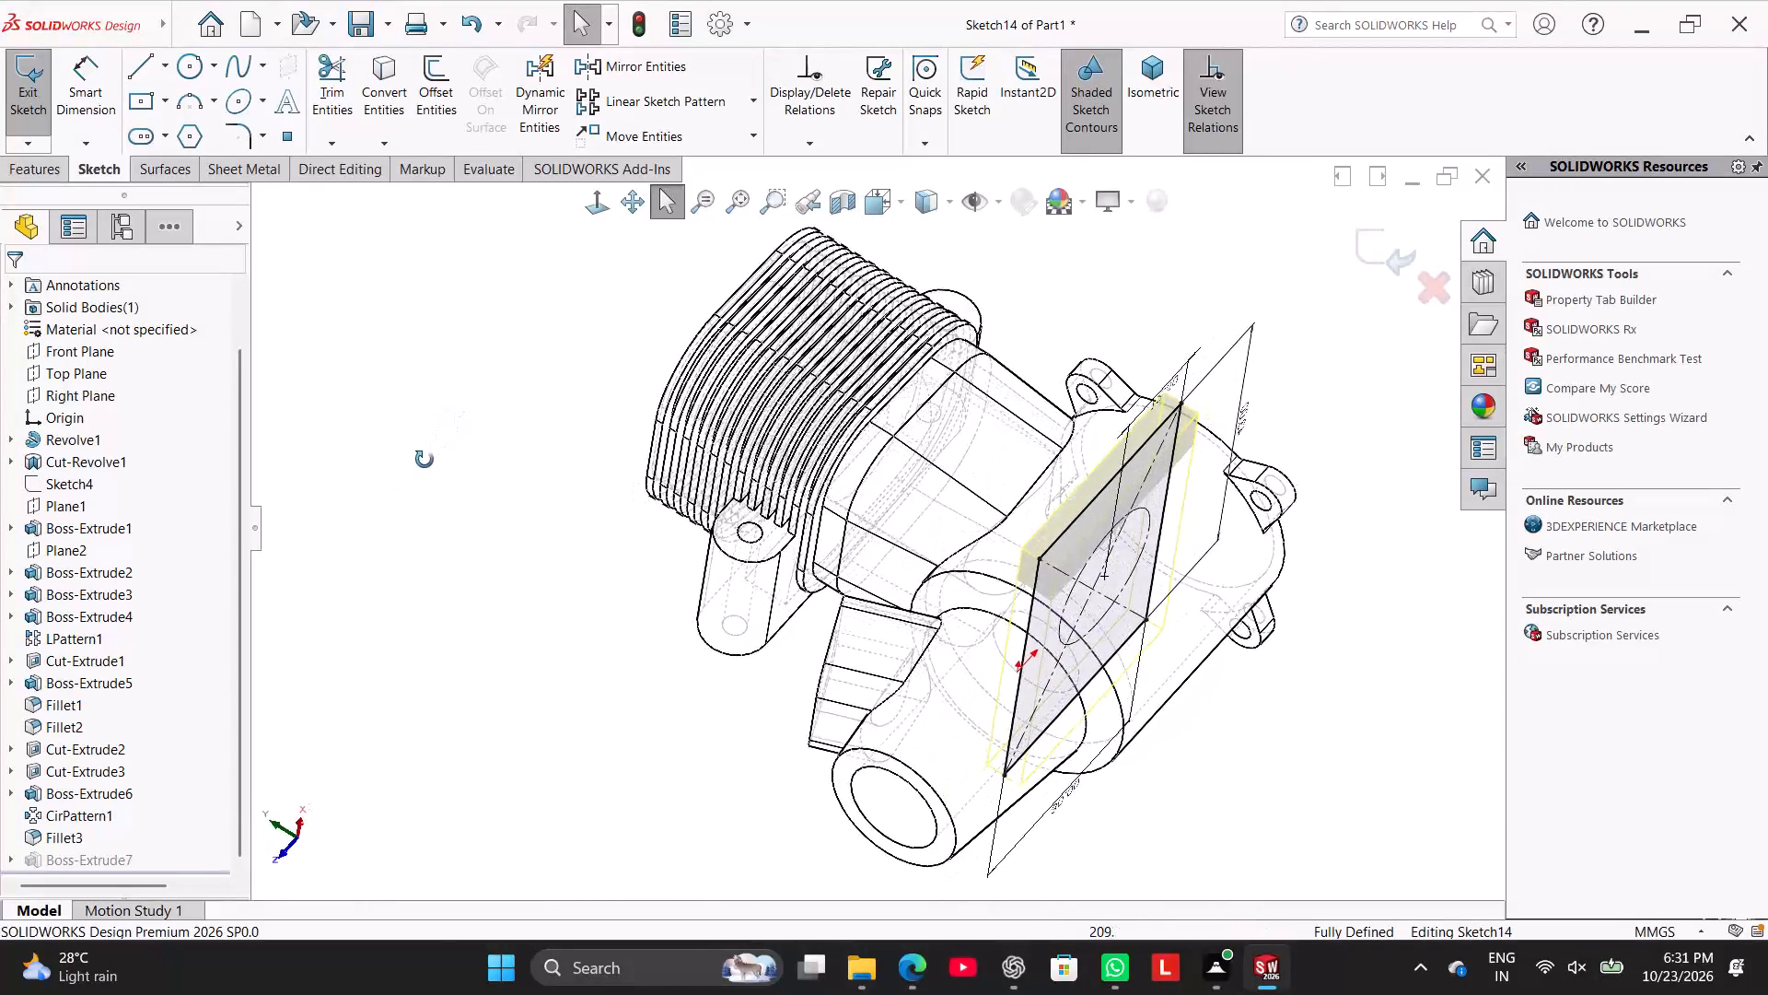
middle_drag(425, 460, 425, 461)
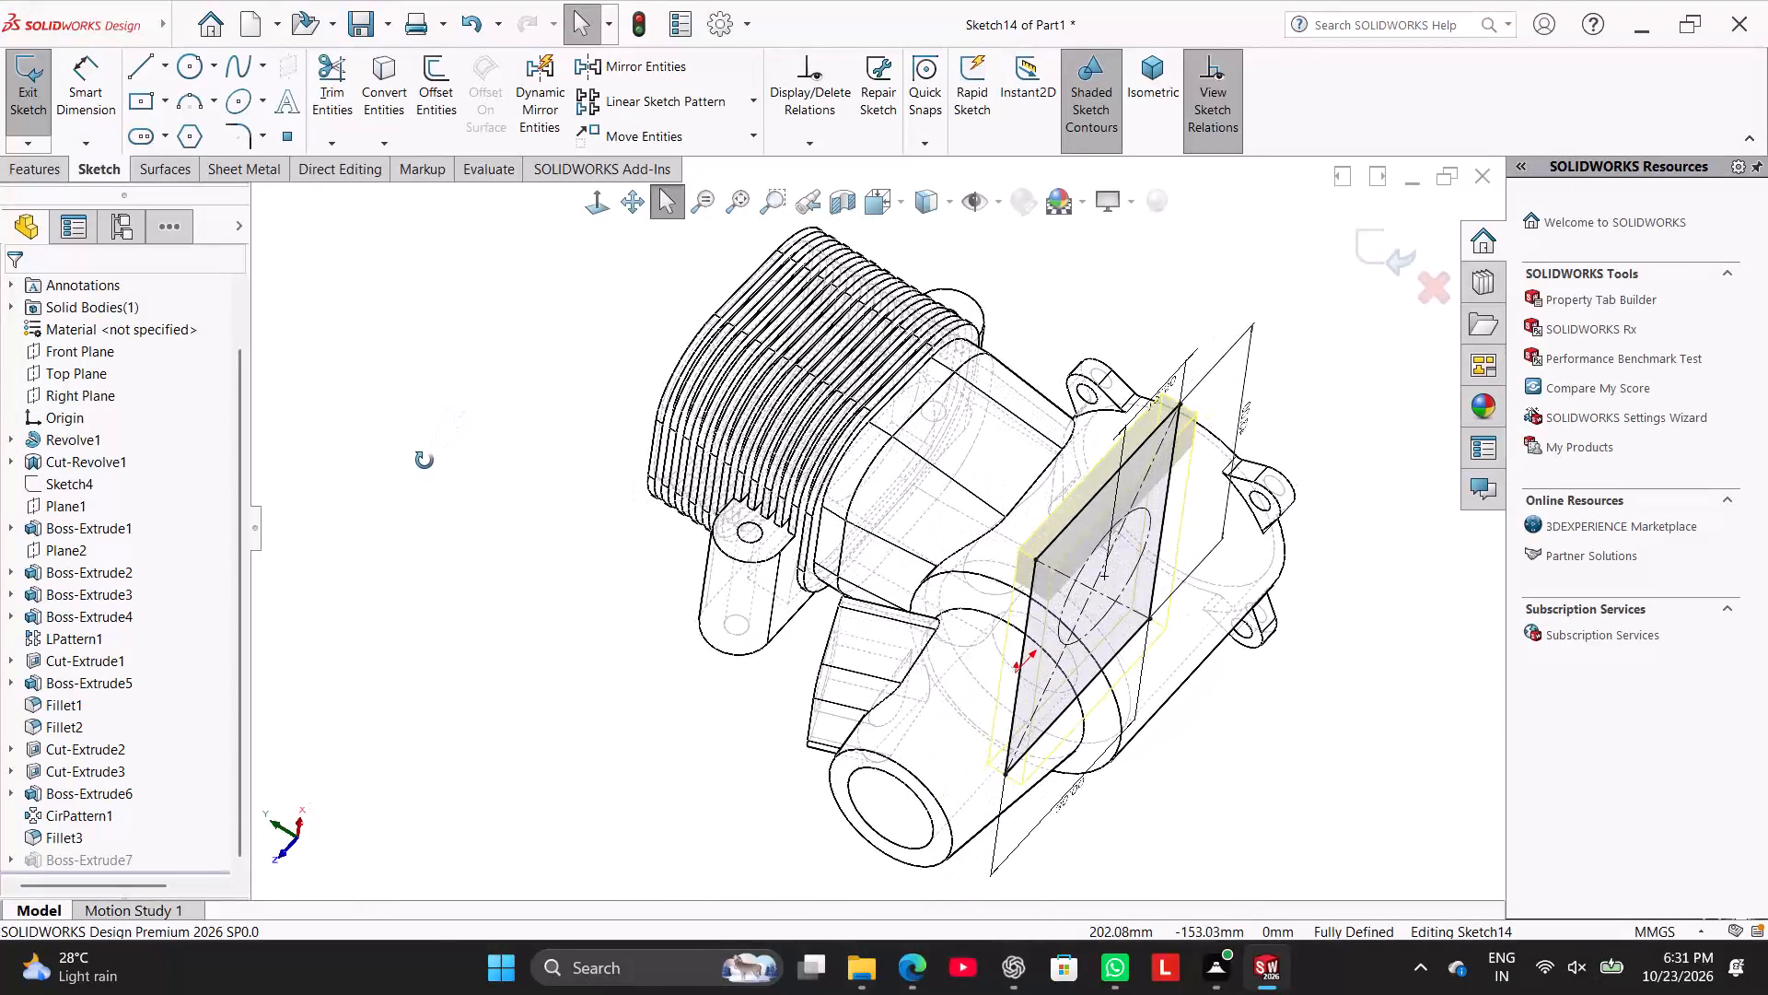
middle_drag(425, 461, 609, 607)
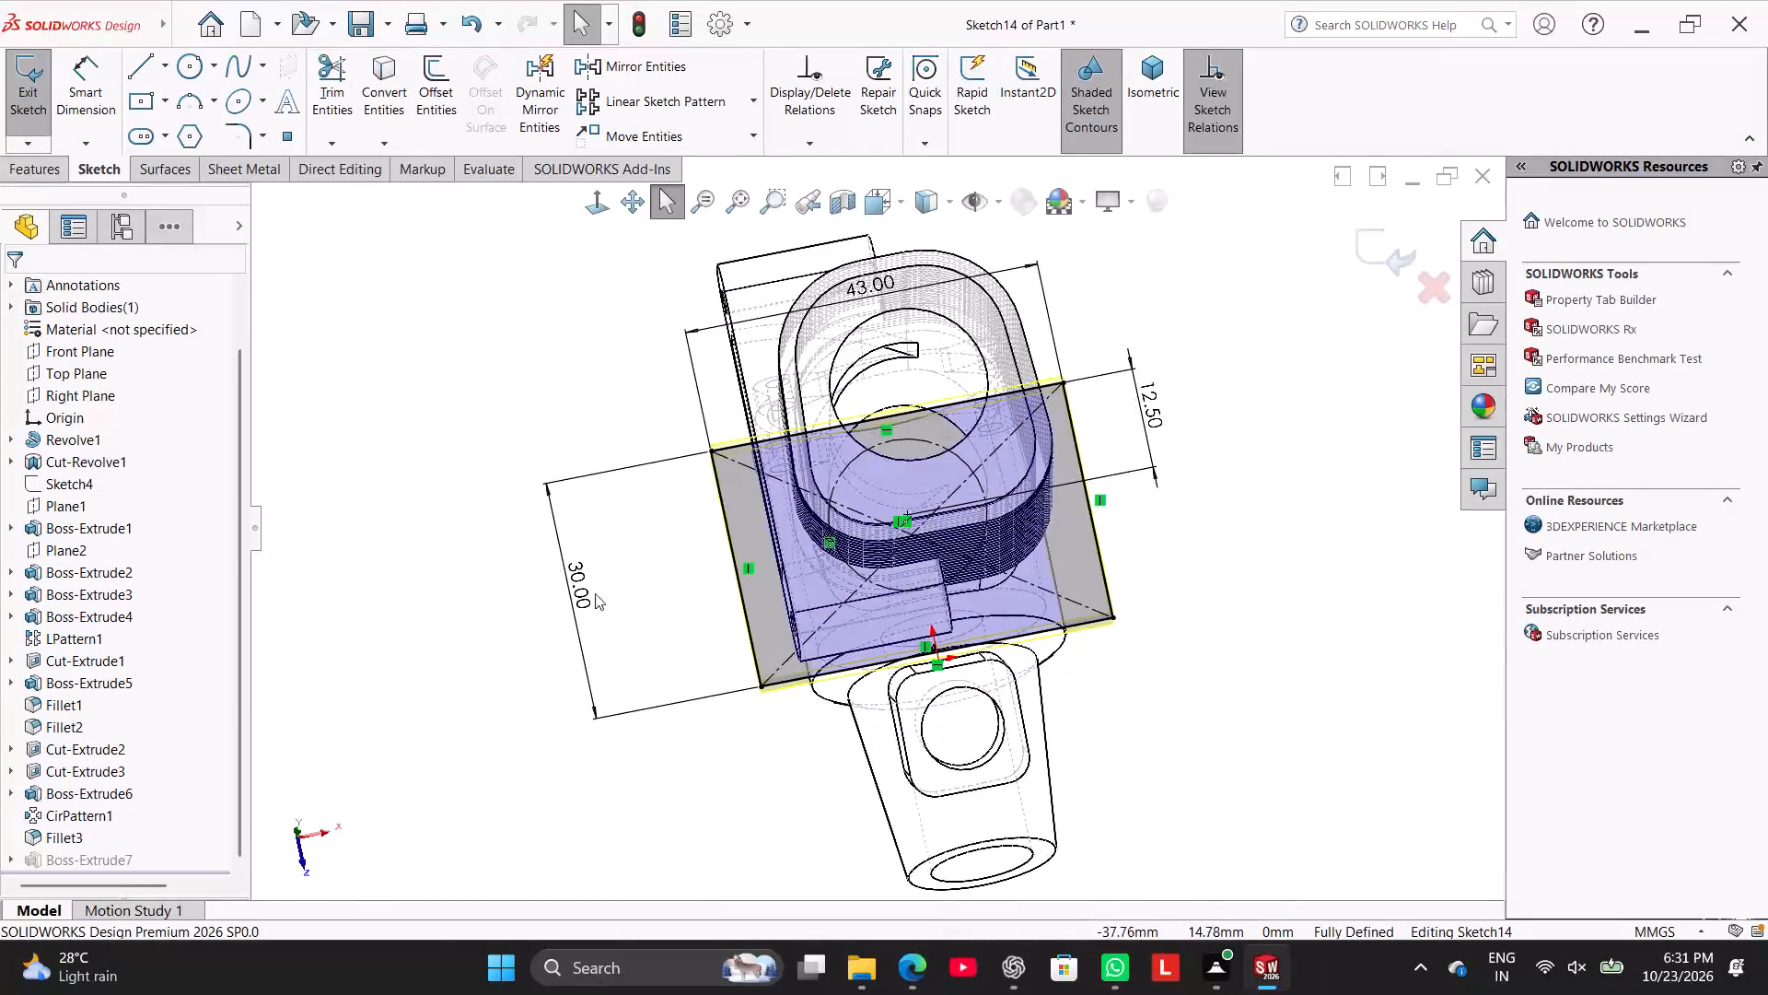
Exit the plate sketch and display the model shaded with edges in an isometric view.
click(24, 91)
click(332, 386)
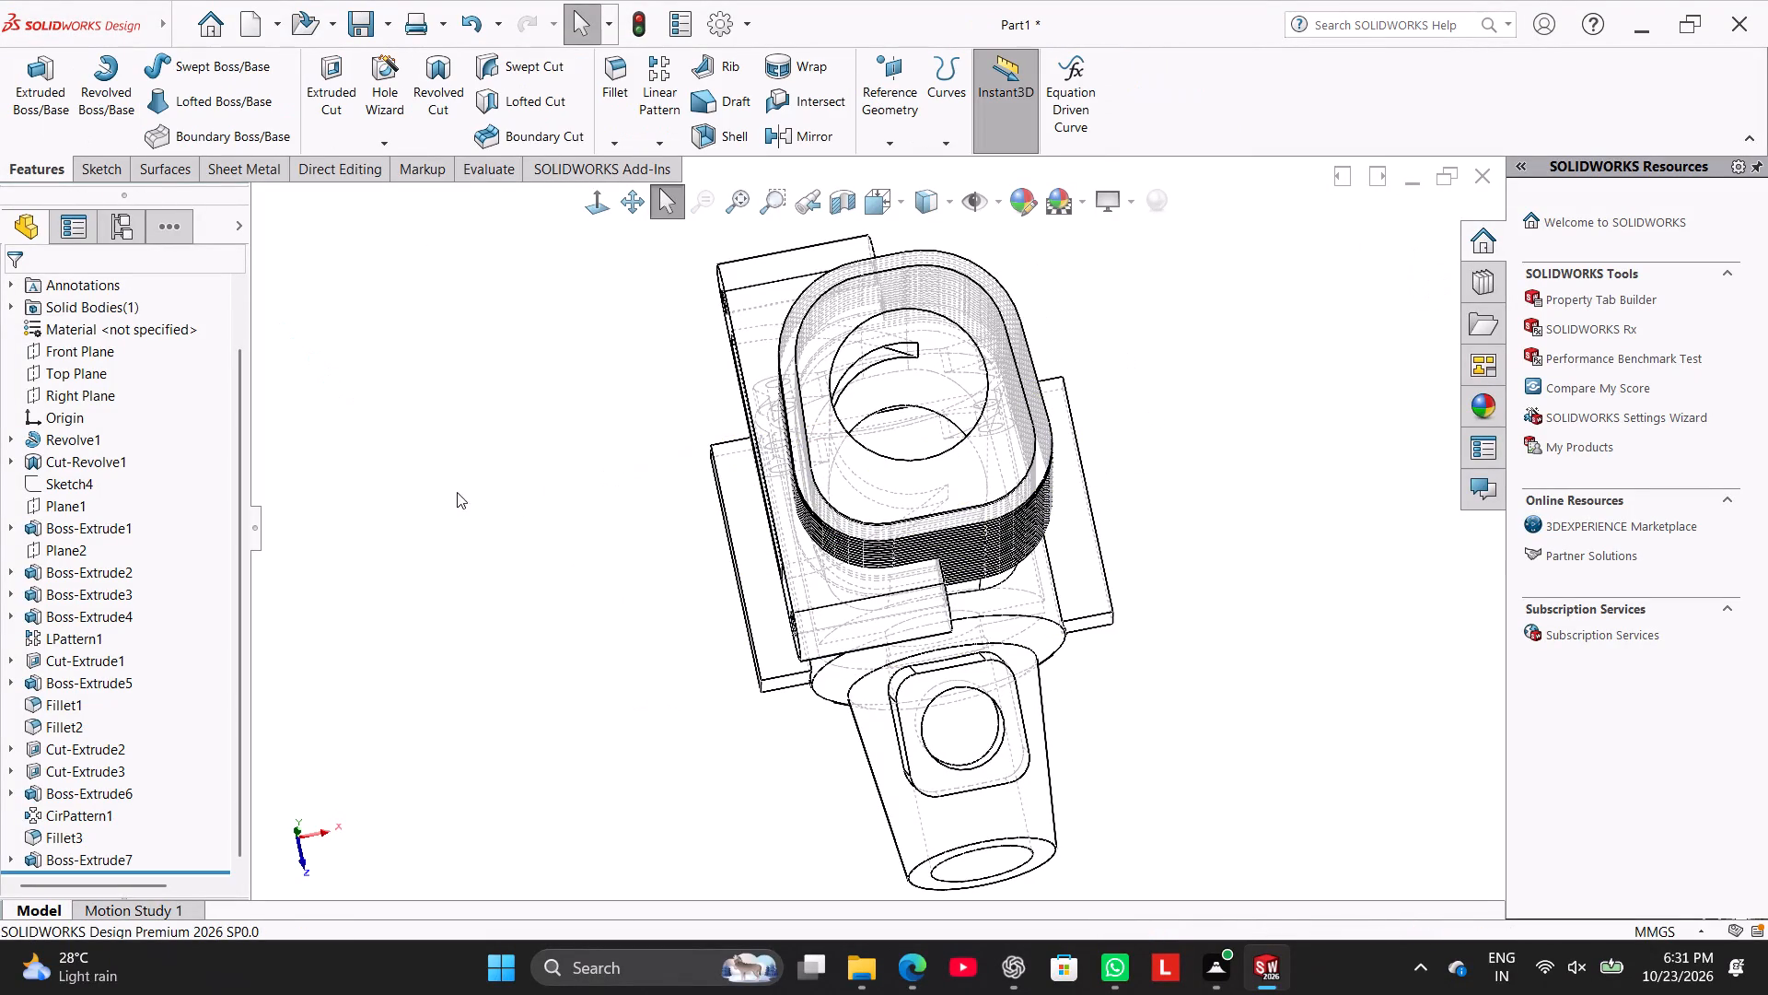
click(946, 209)
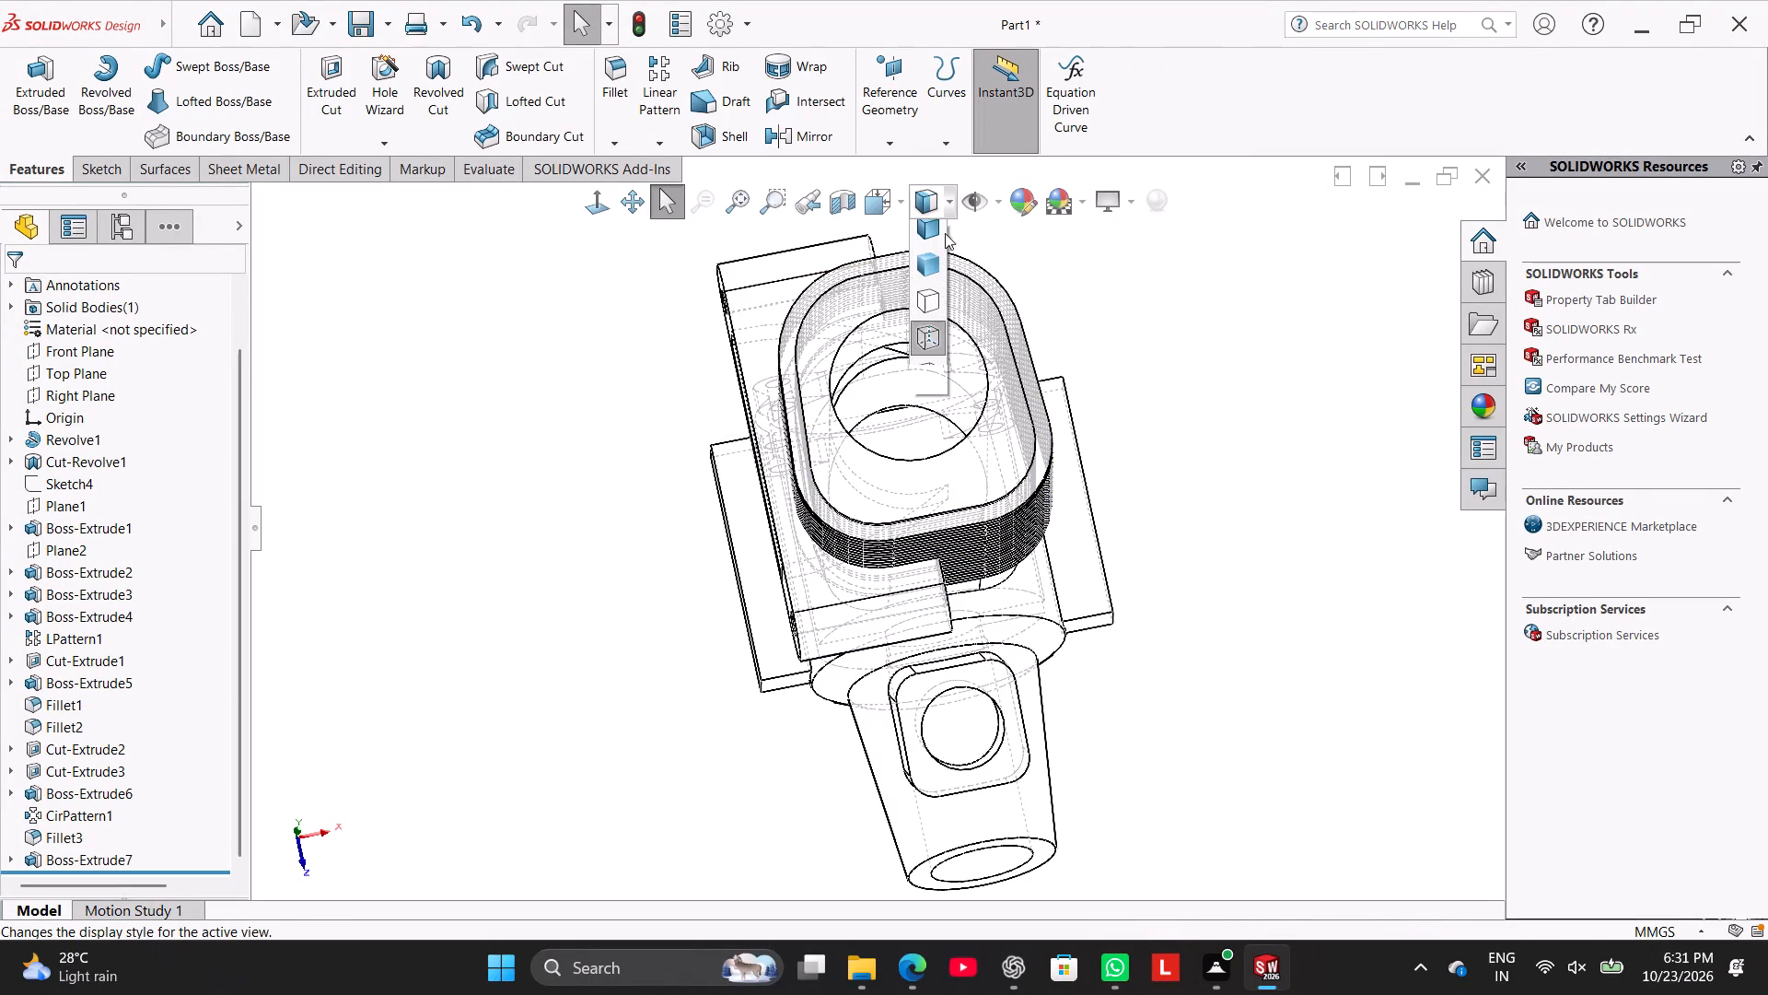
click(938, 237)
right_drag(498, 512, 646, 416)
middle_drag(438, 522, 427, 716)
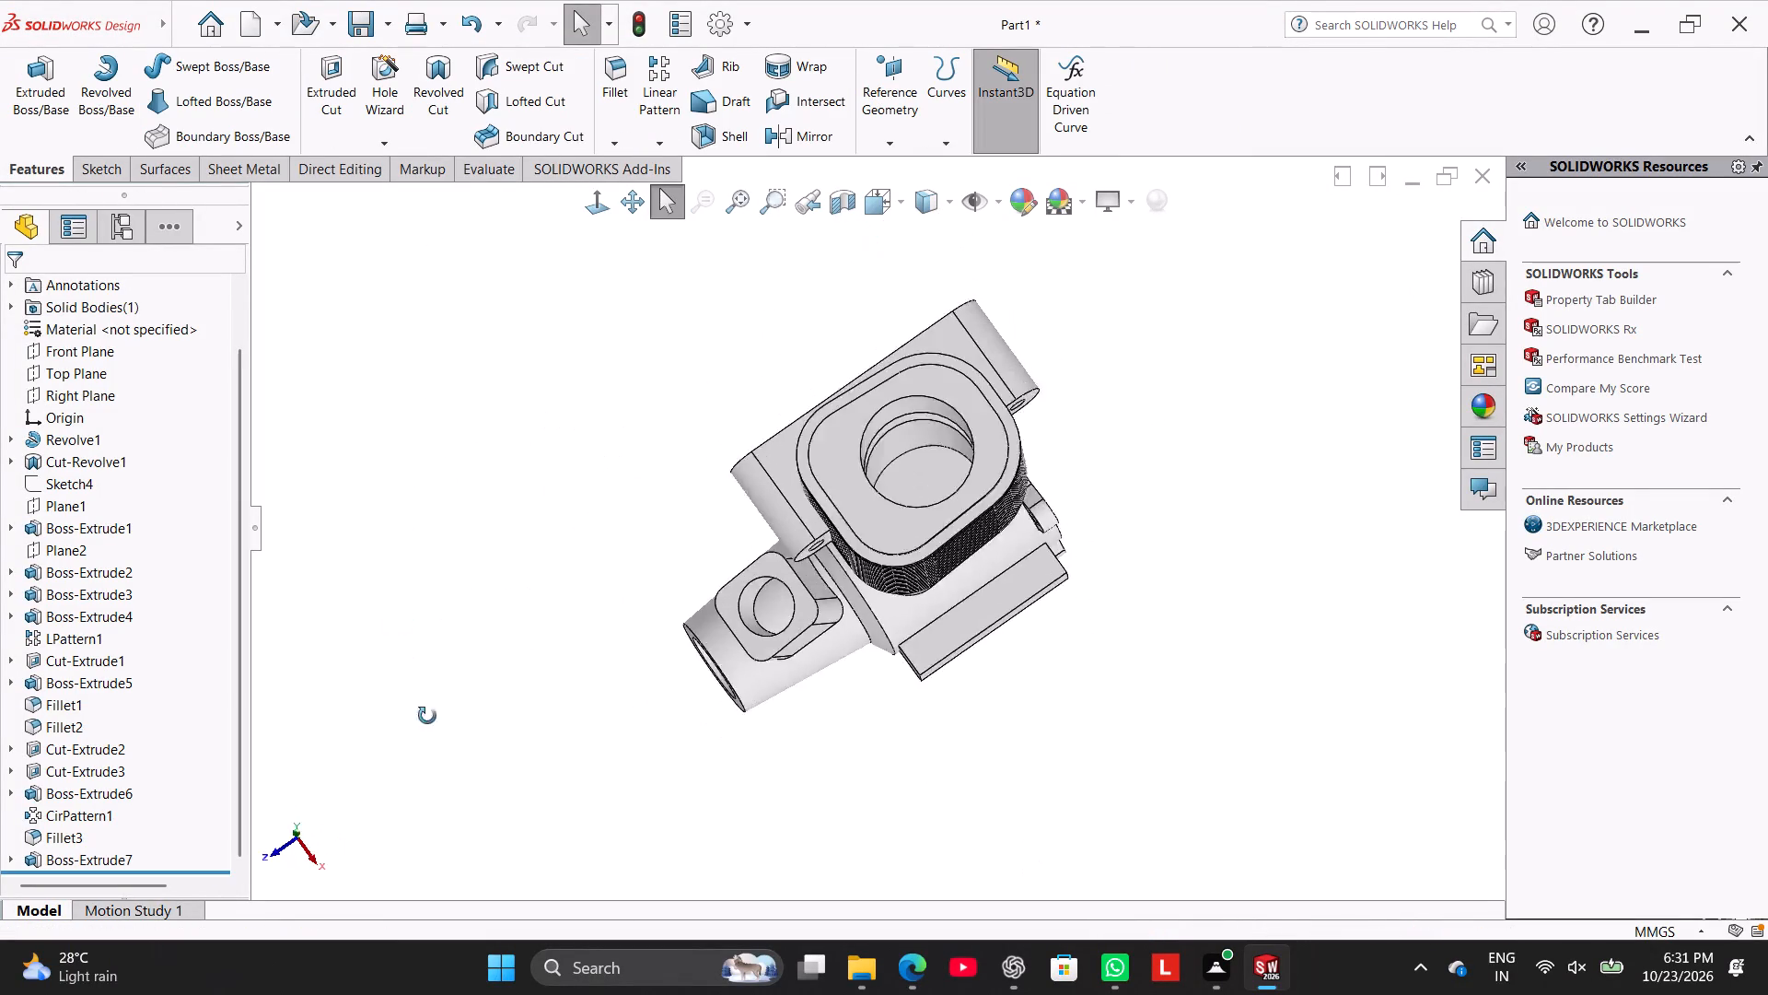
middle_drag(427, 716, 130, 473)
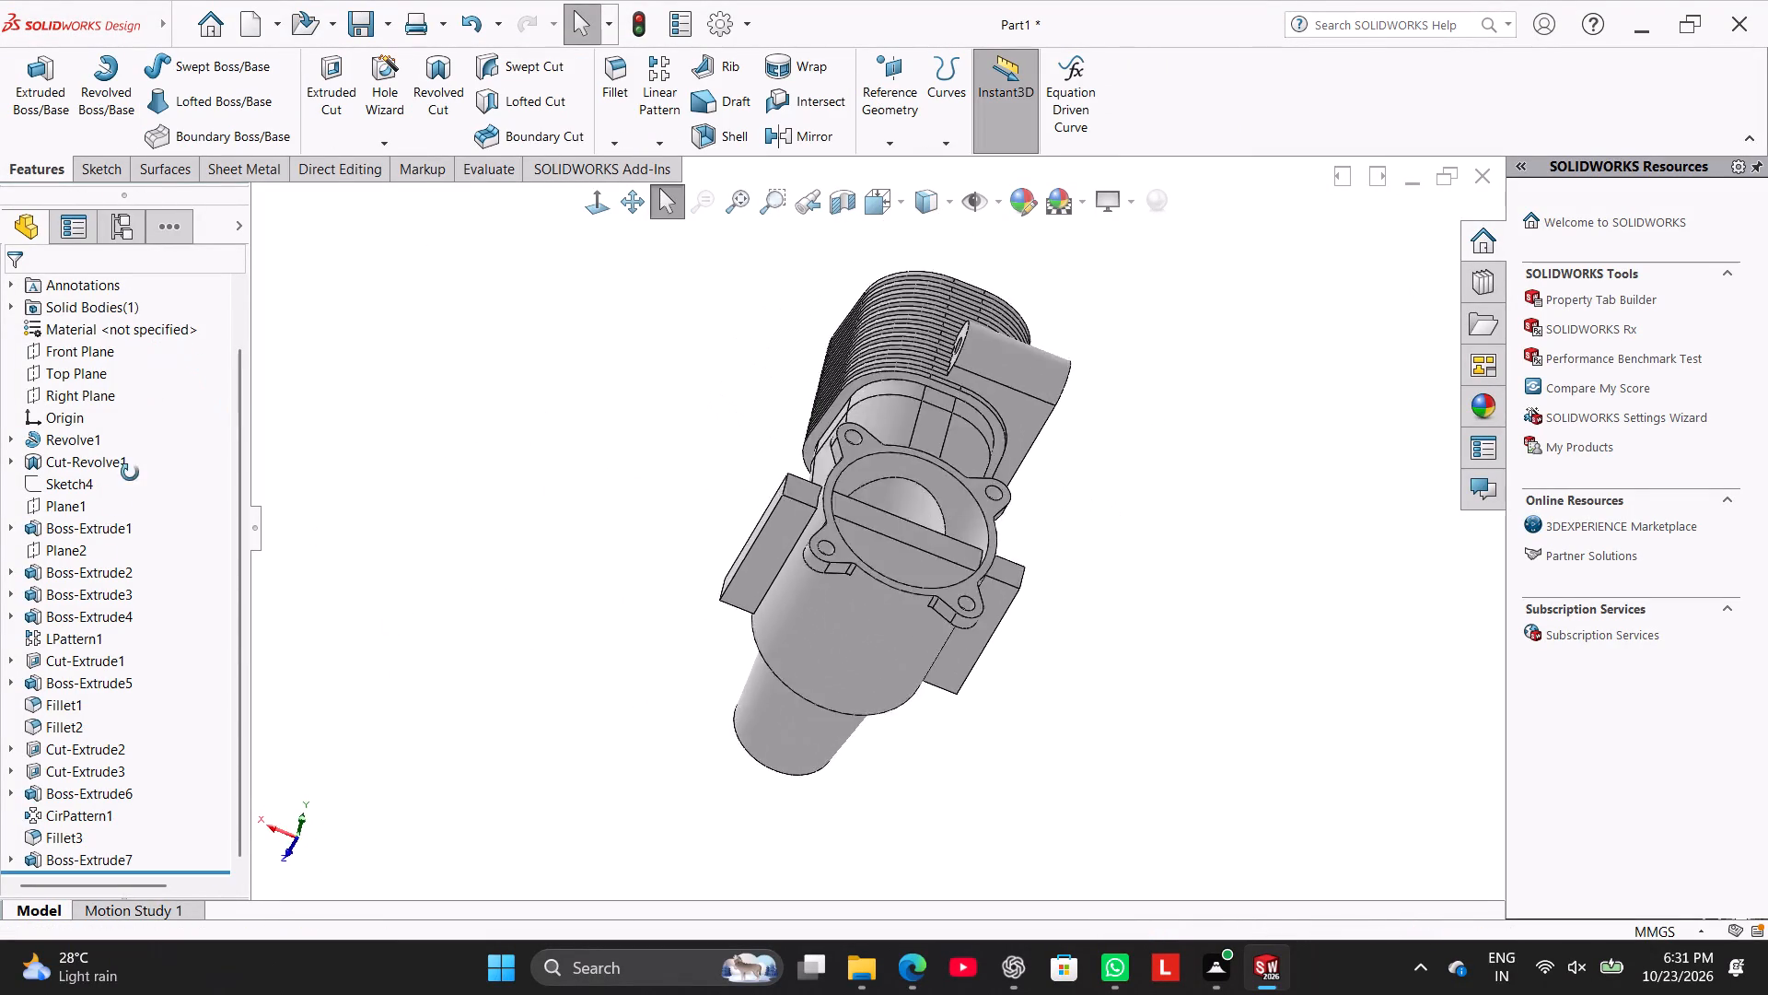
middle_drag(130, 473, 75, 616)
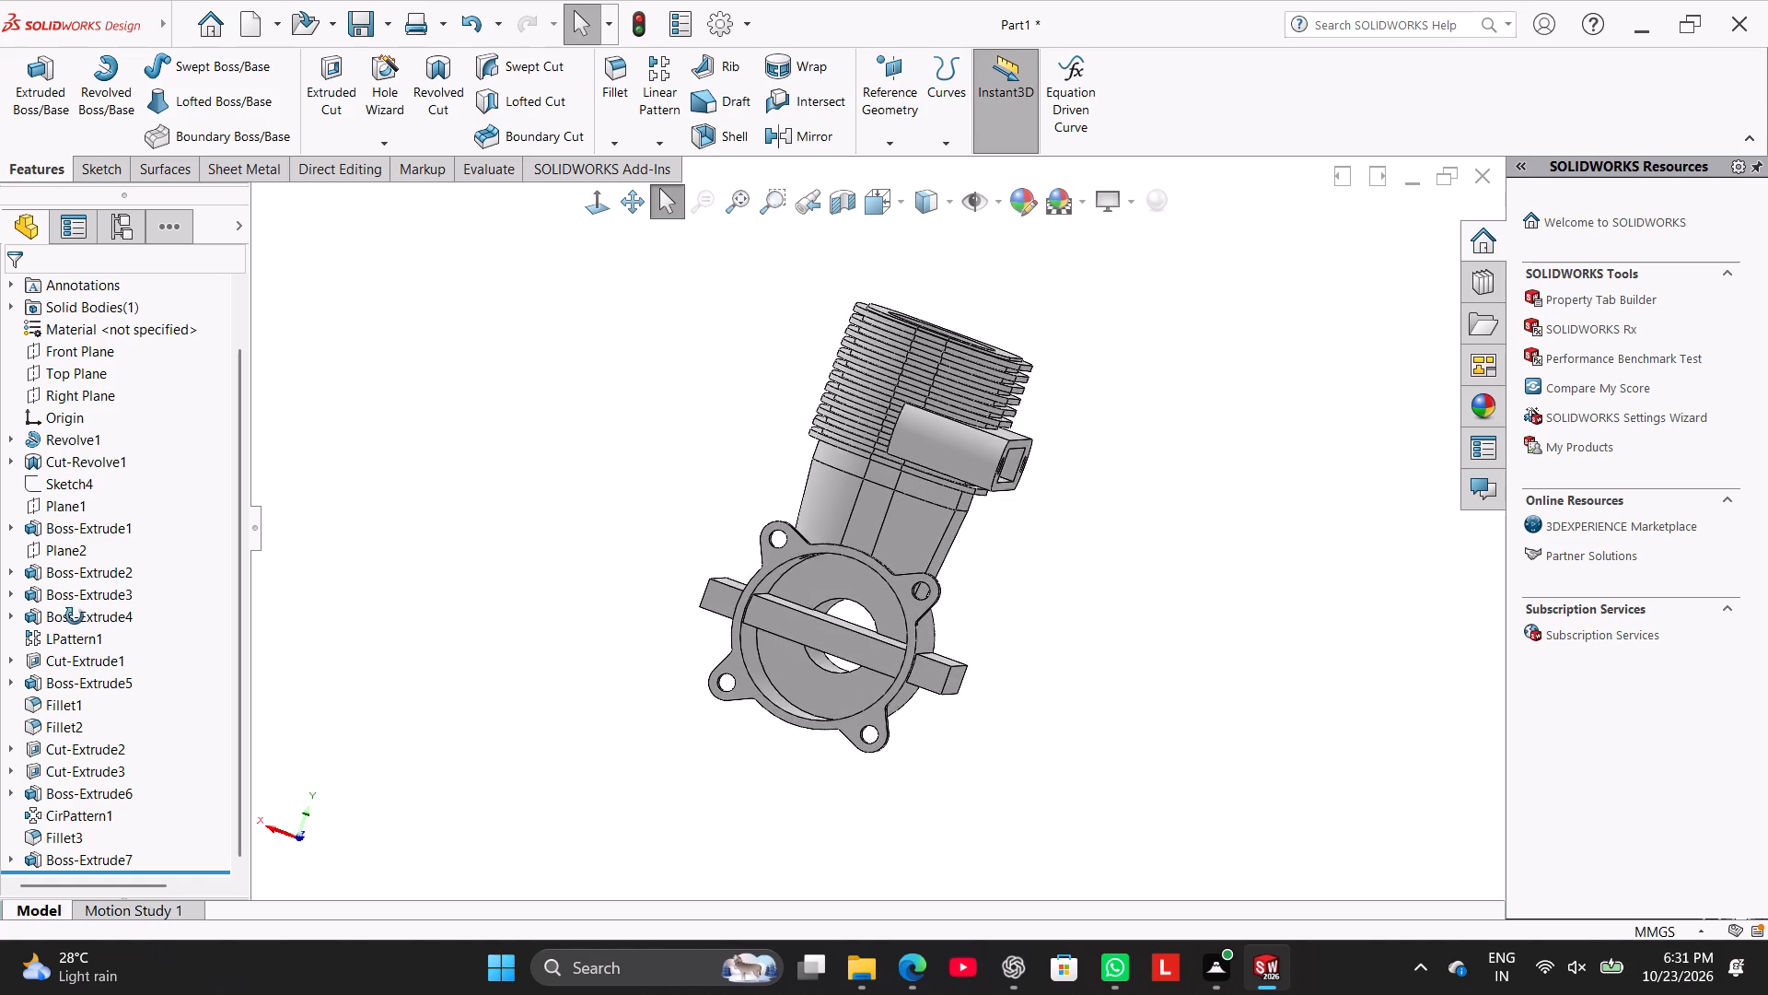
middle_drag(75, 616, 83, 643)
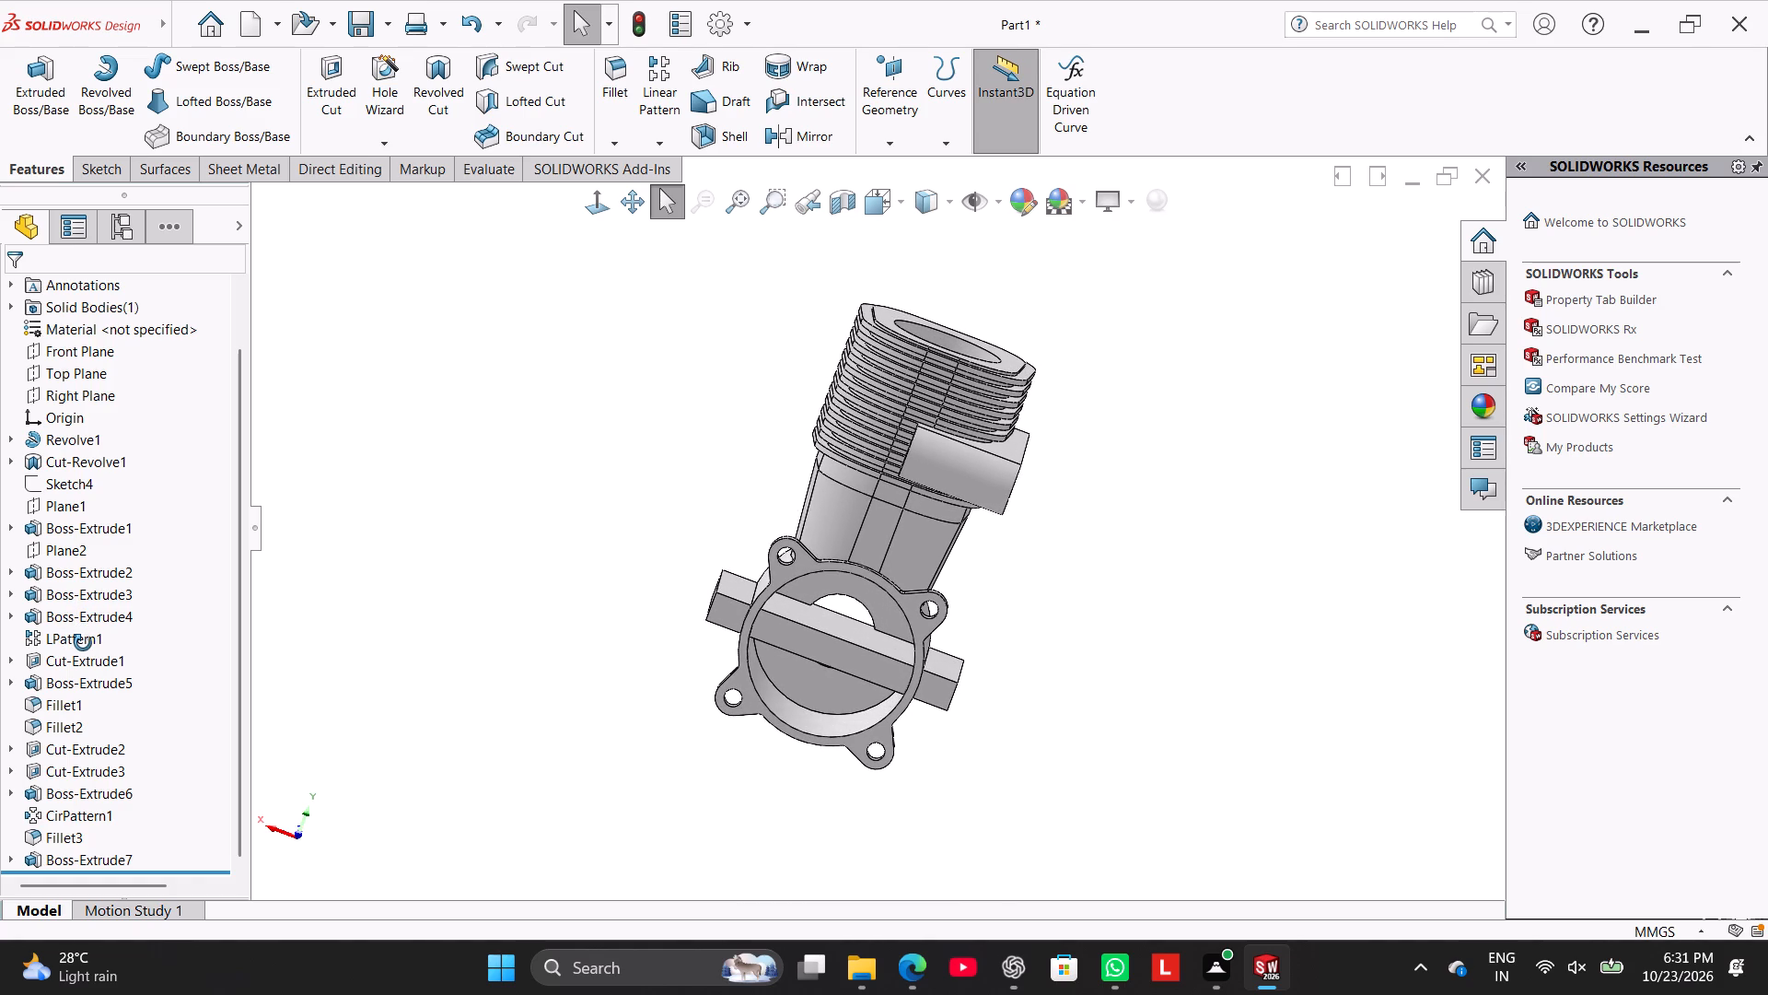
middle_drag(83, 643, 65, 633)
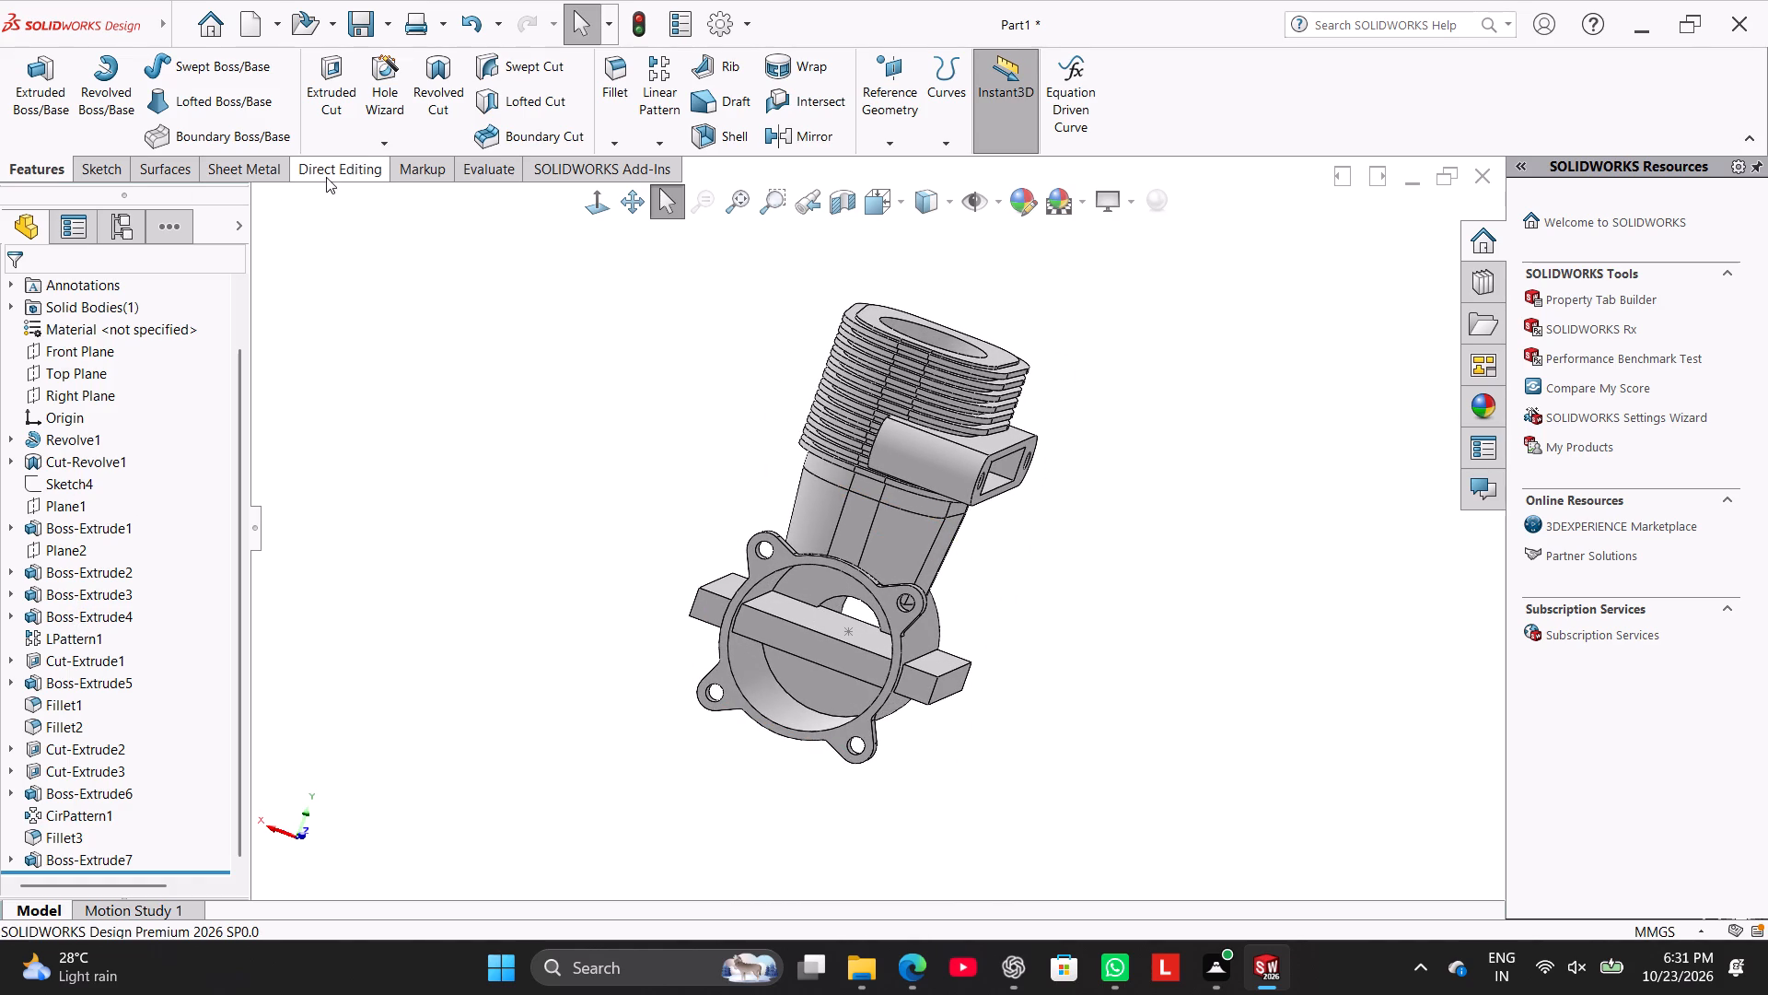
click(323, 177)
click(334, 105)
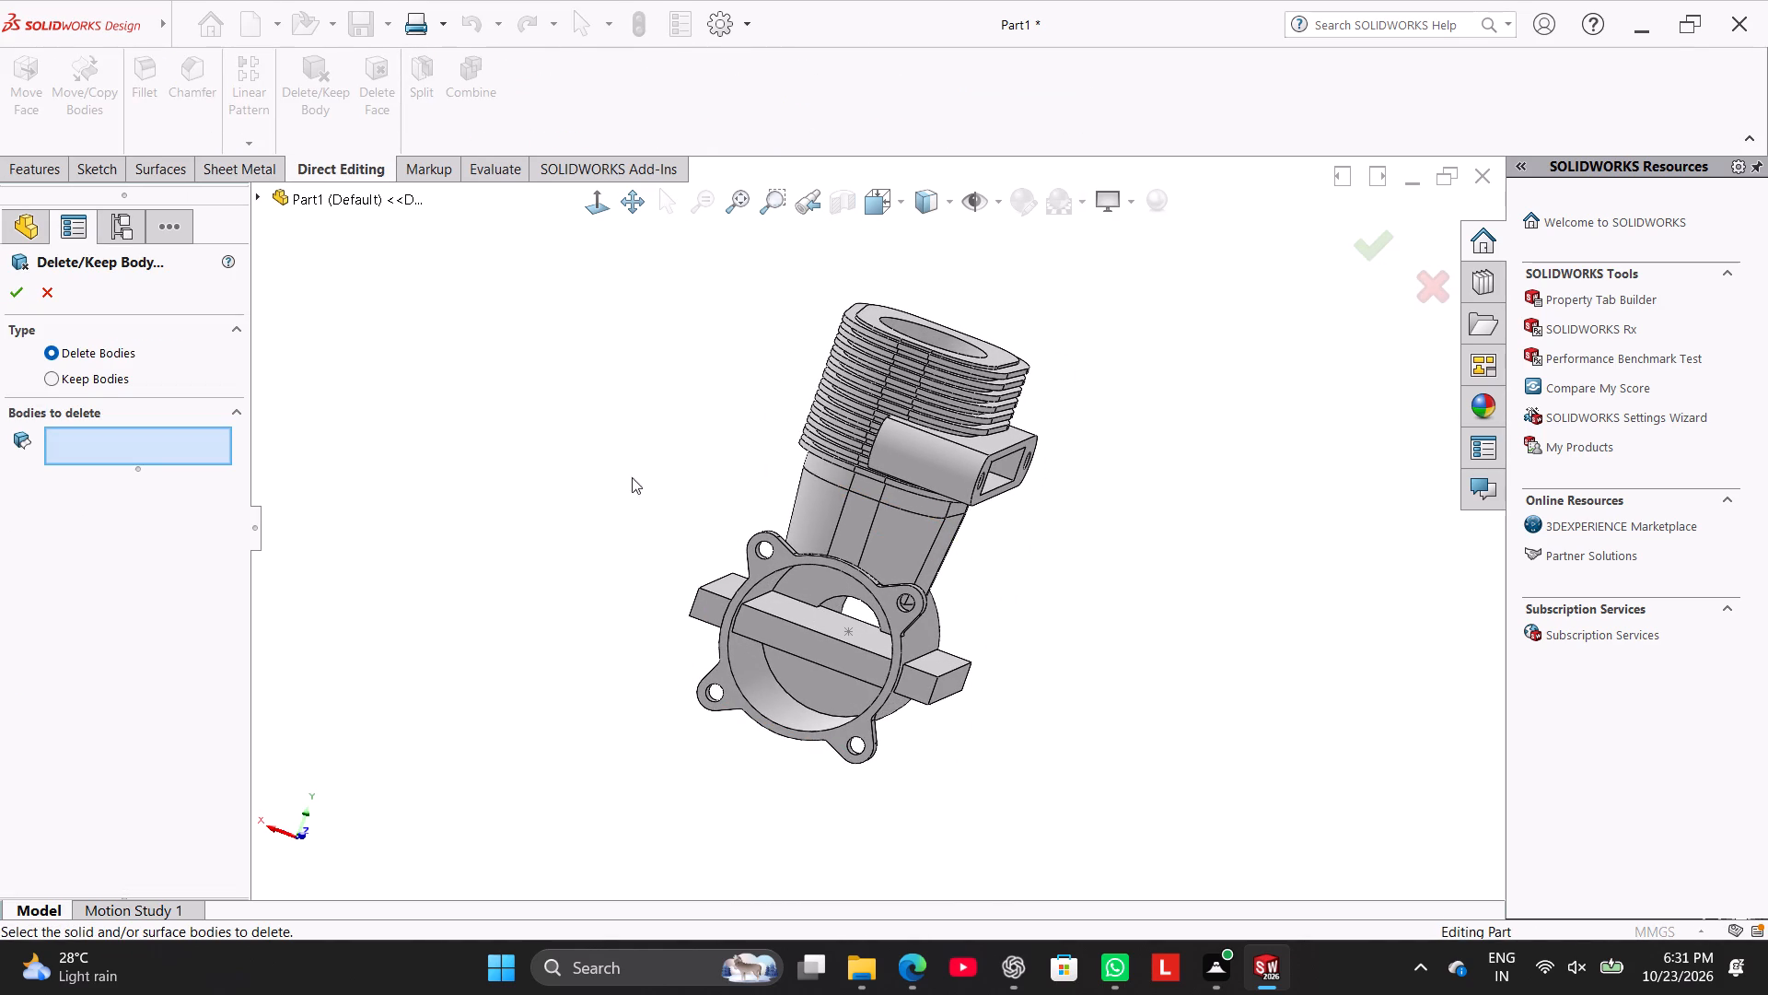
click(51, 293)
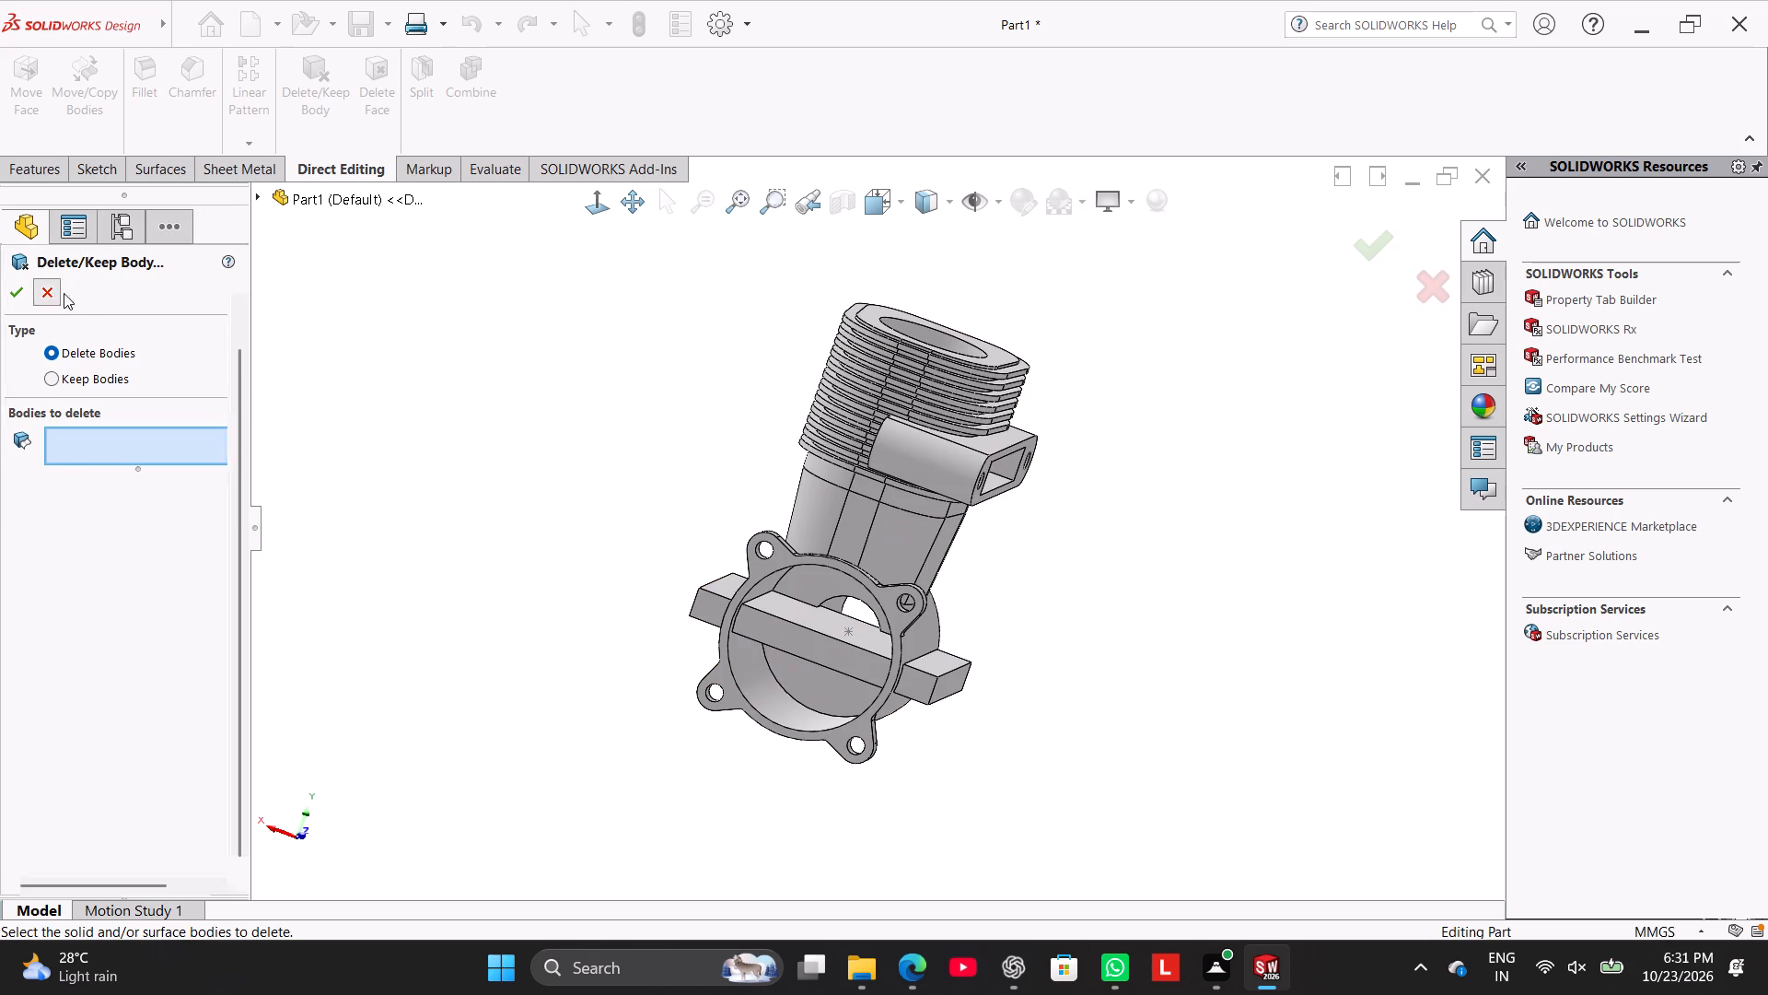
Delete and patch the four faces of the mounting plate that cross the hollow interior of the flanged round body.
click(371, 105)
click(763, 626)
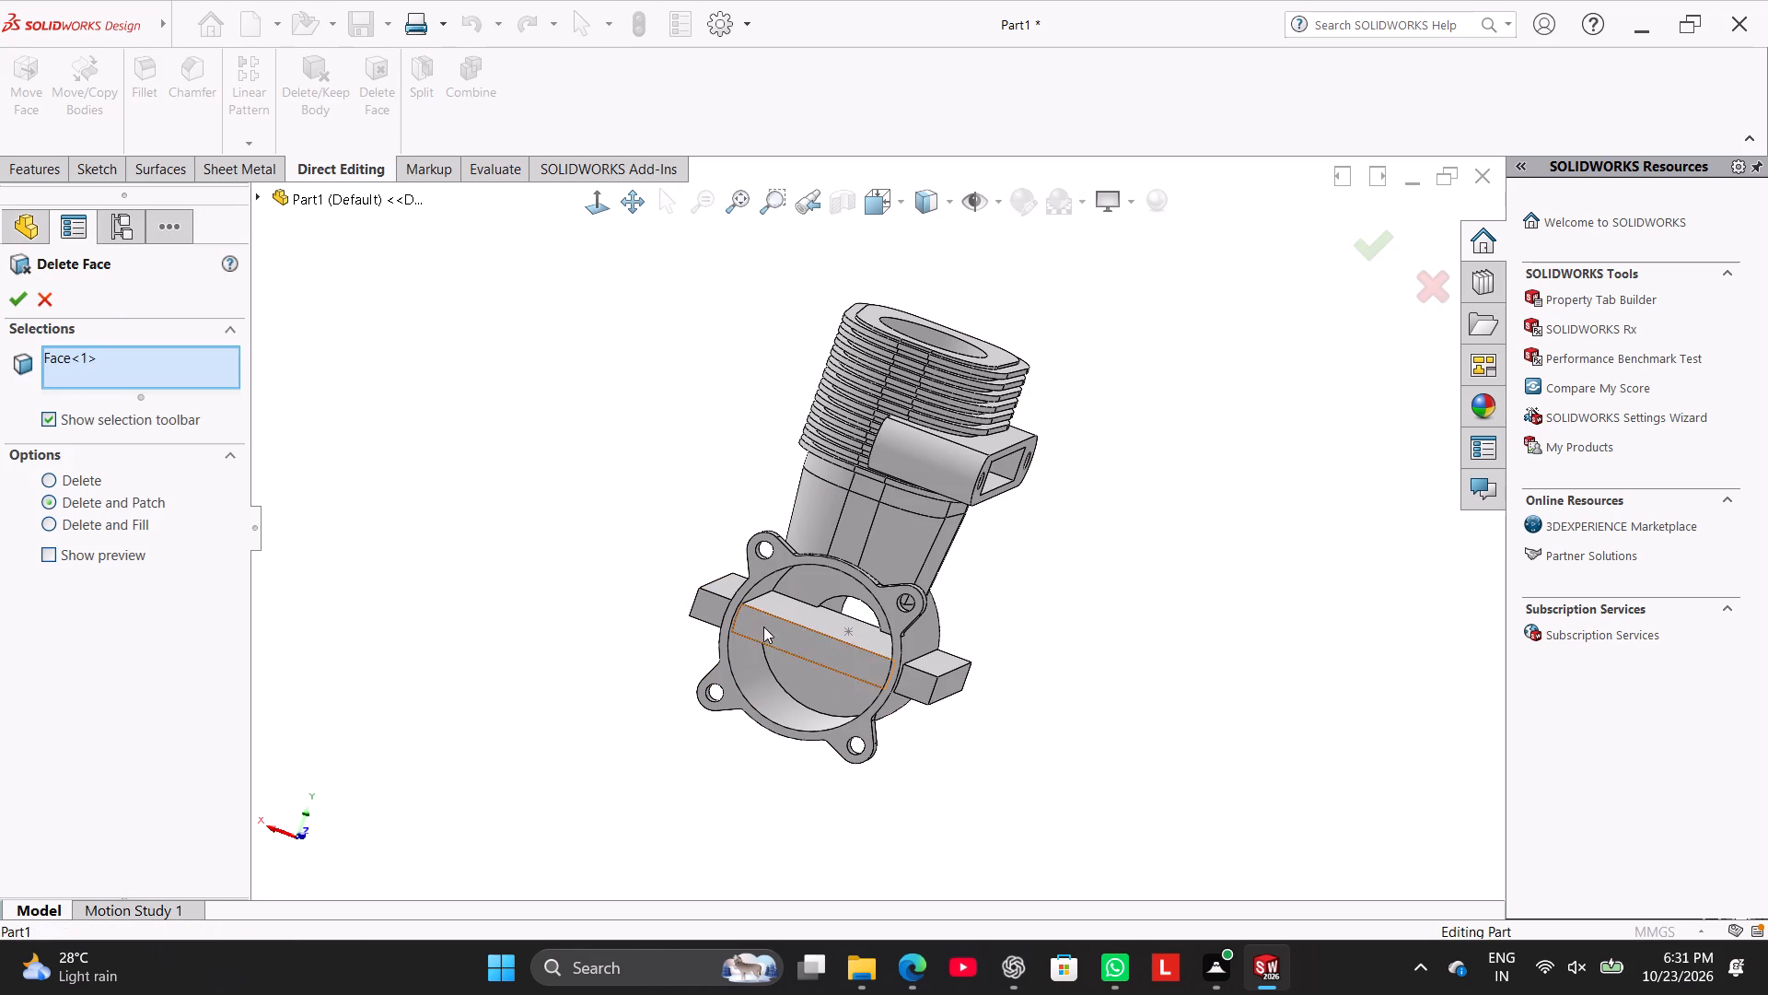
click(796, 617)
middle_drag(785, 616, 802, 497)
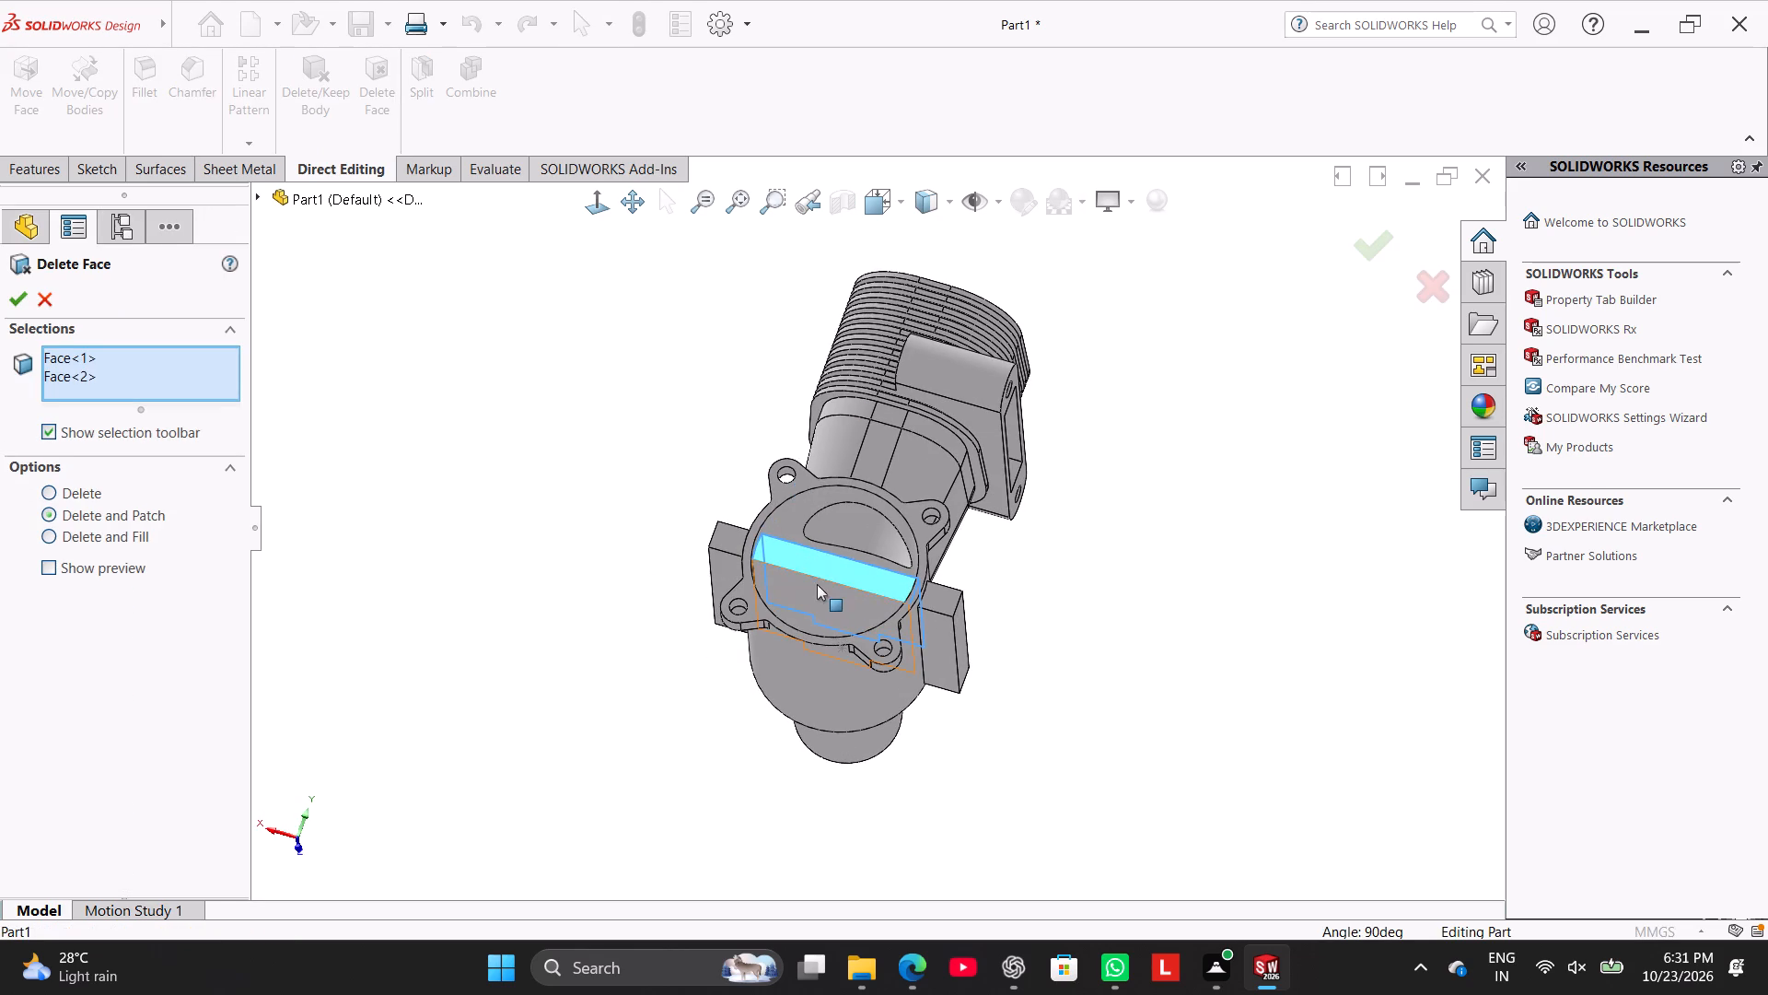
click(817, 588)
middle_drag(700, 611, 358, 618)
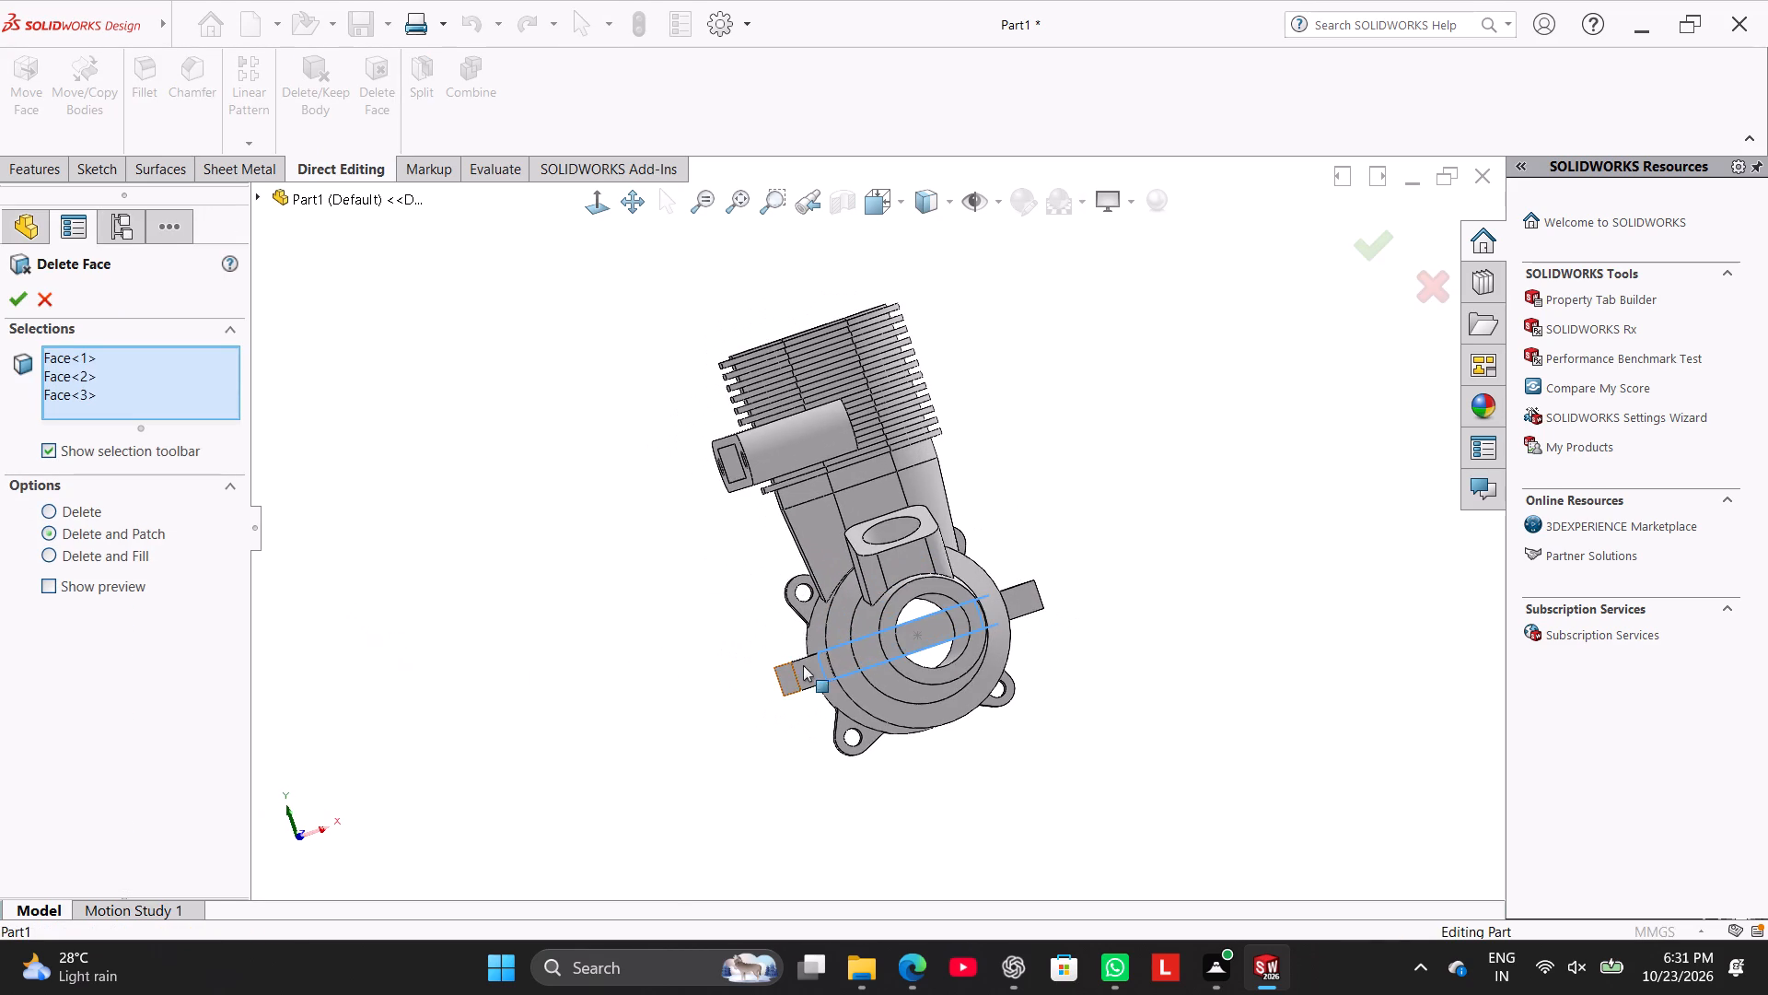
click(940, 629)
middle_drag(554, 636, 567, 701)
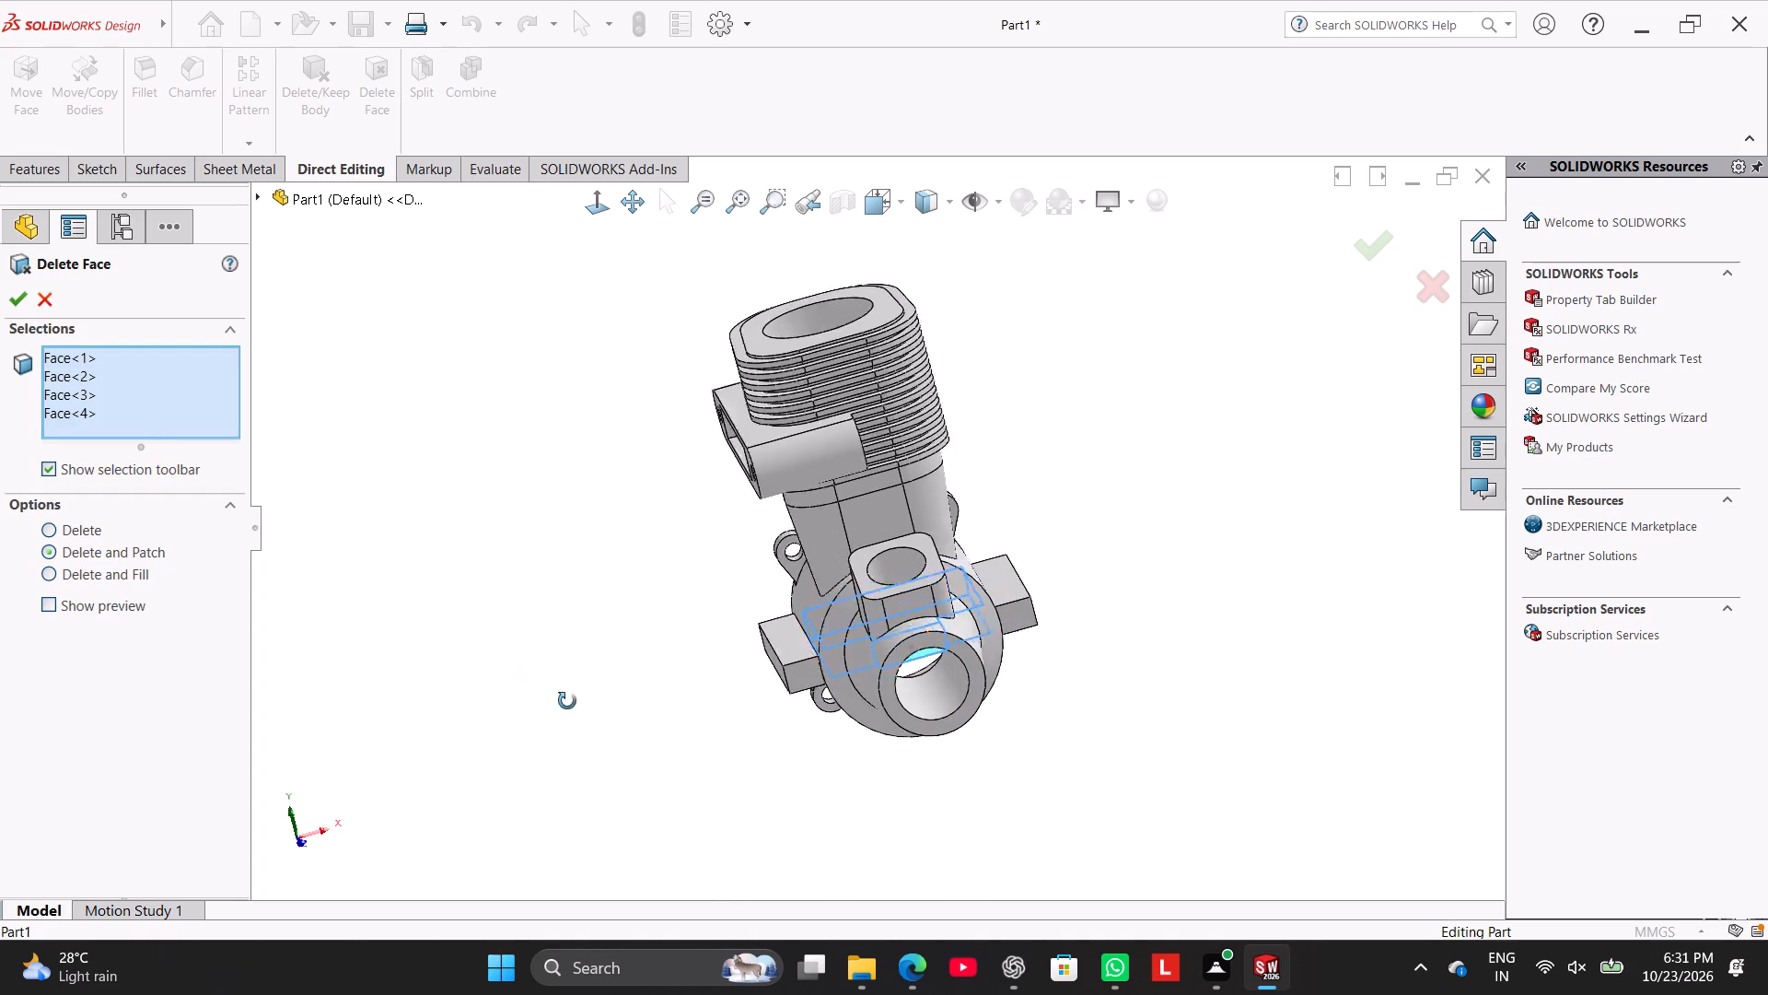
middle_drag(567, 701, 566, 698)
click(20, 297)
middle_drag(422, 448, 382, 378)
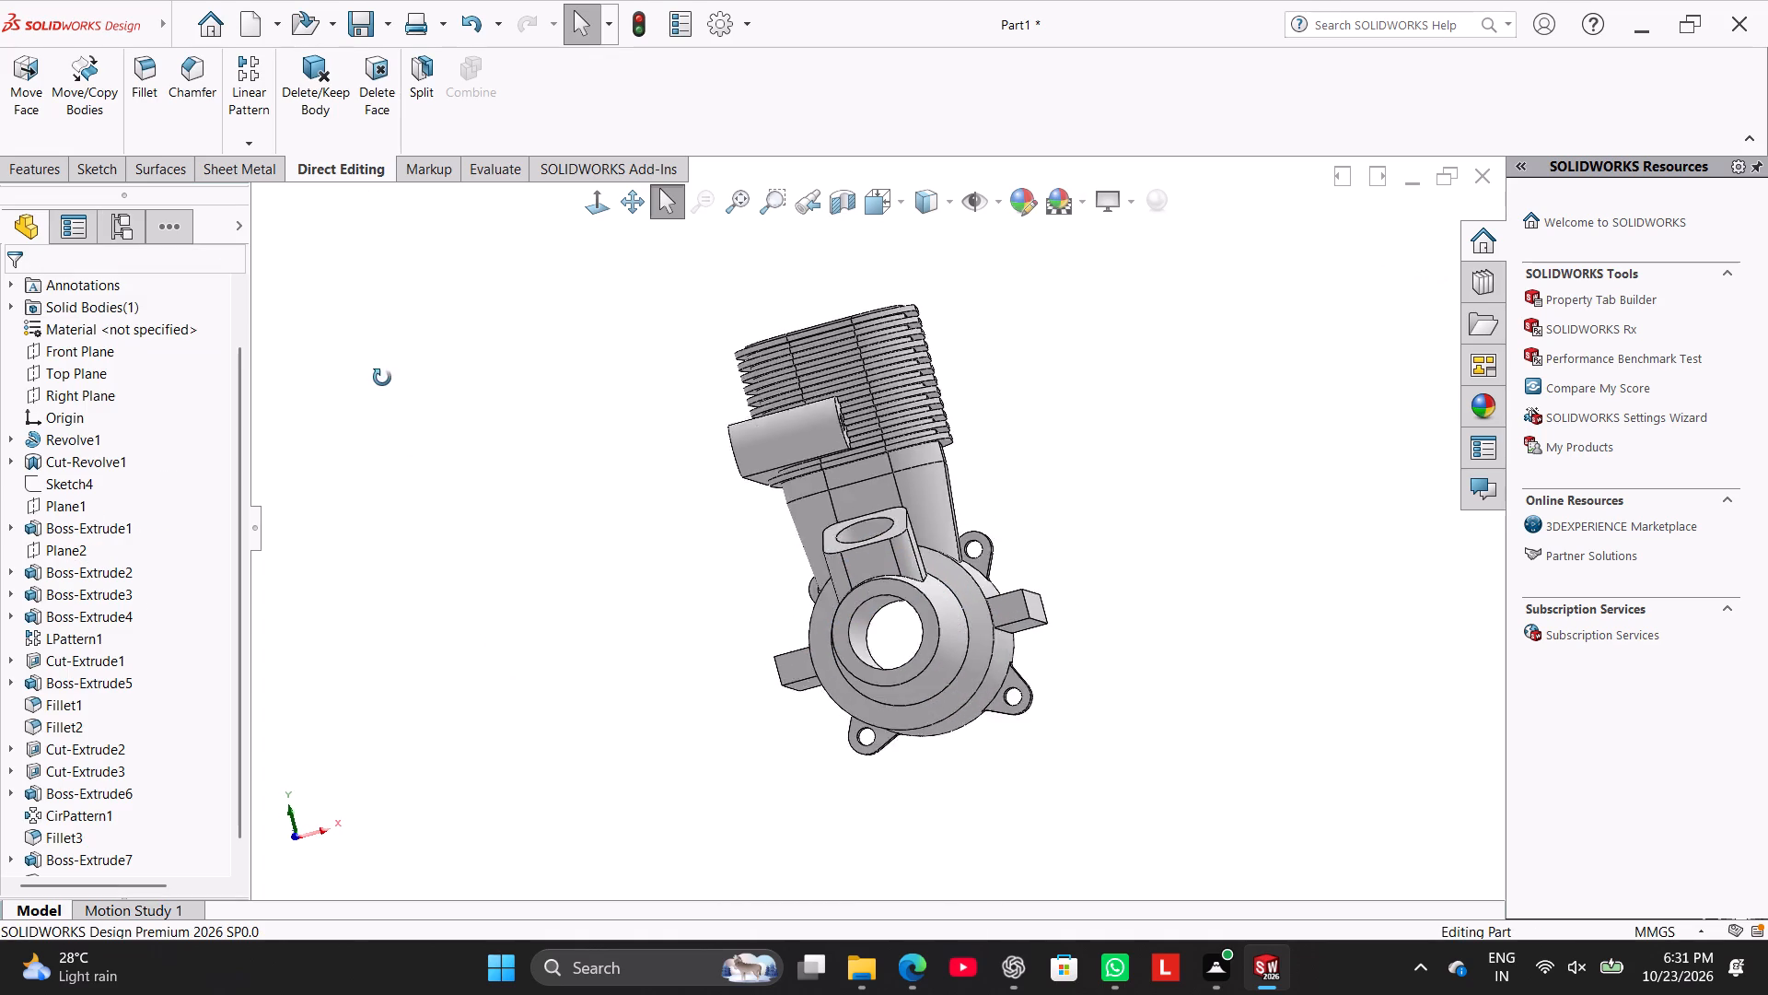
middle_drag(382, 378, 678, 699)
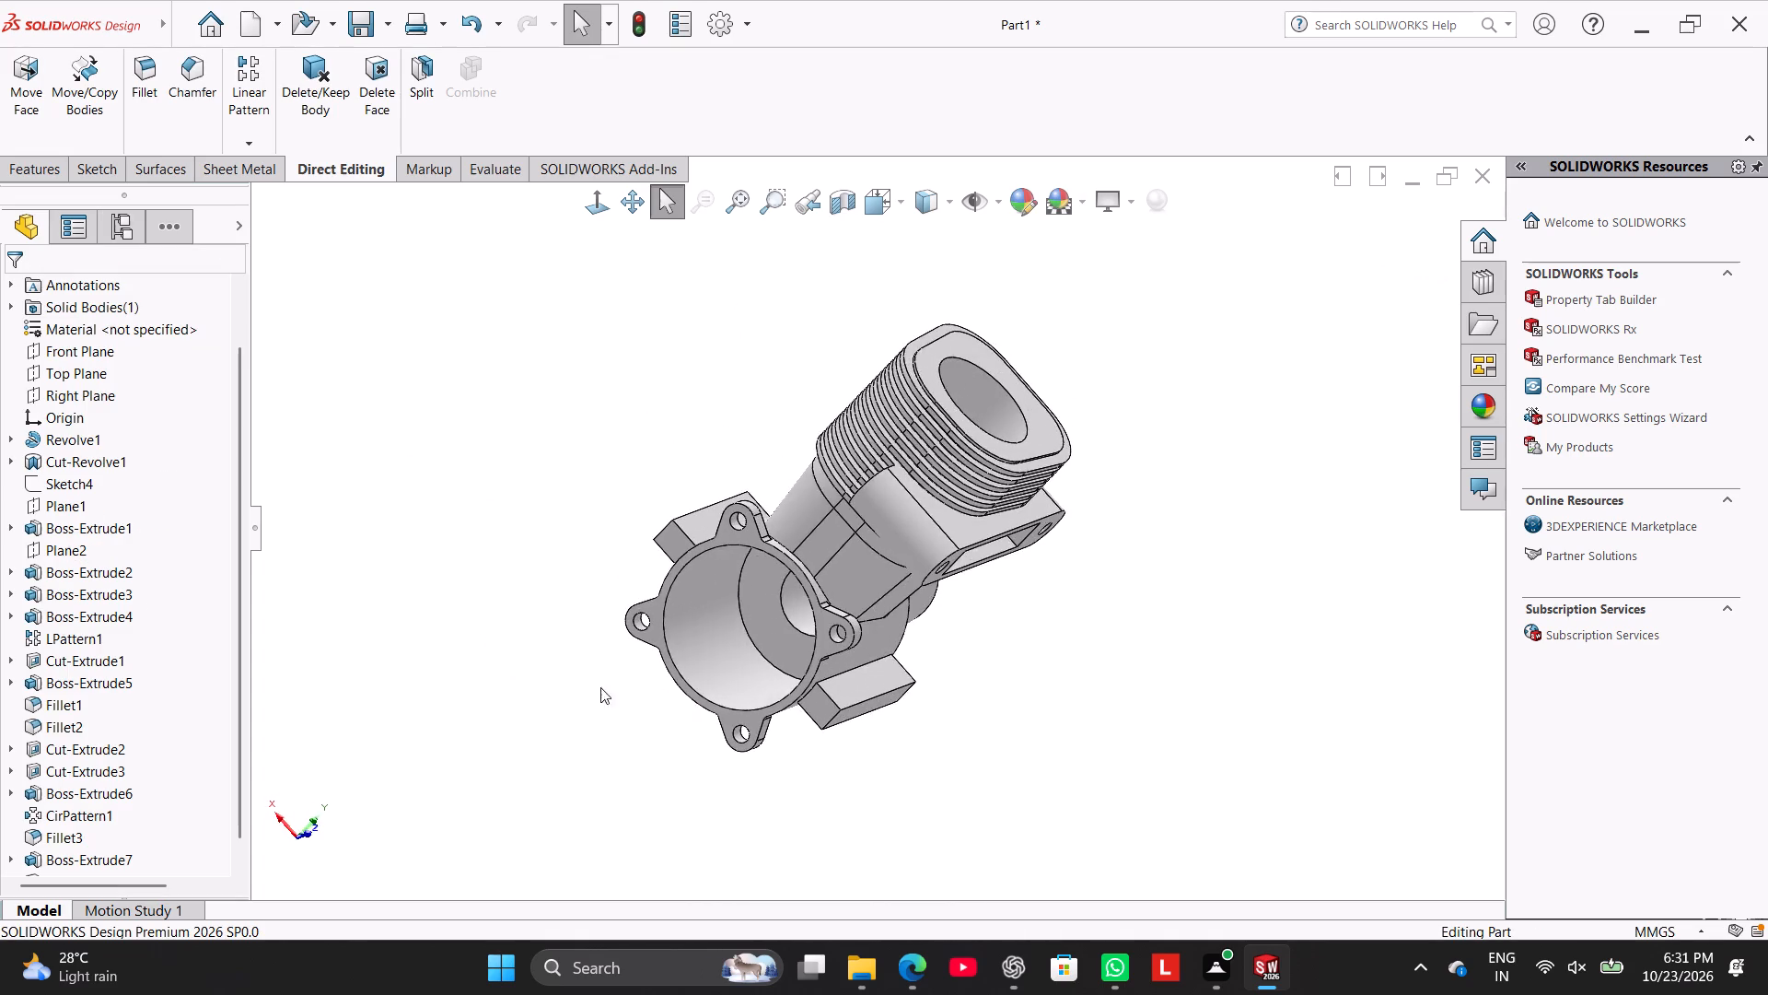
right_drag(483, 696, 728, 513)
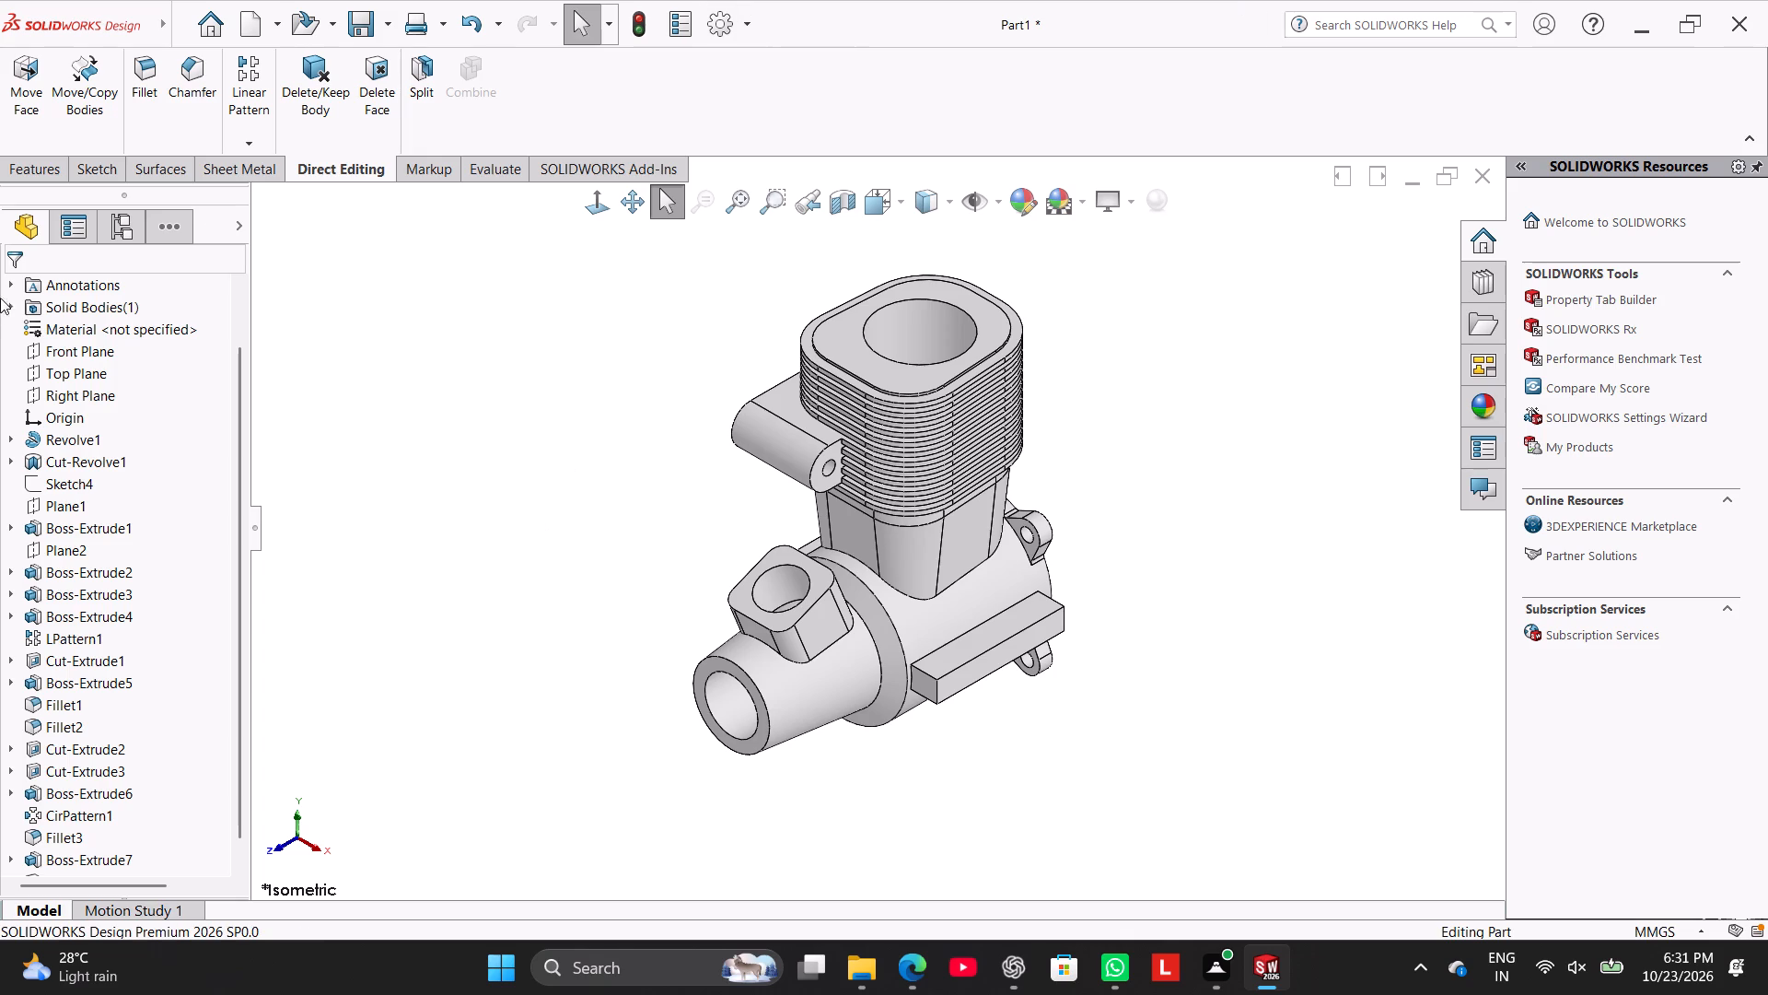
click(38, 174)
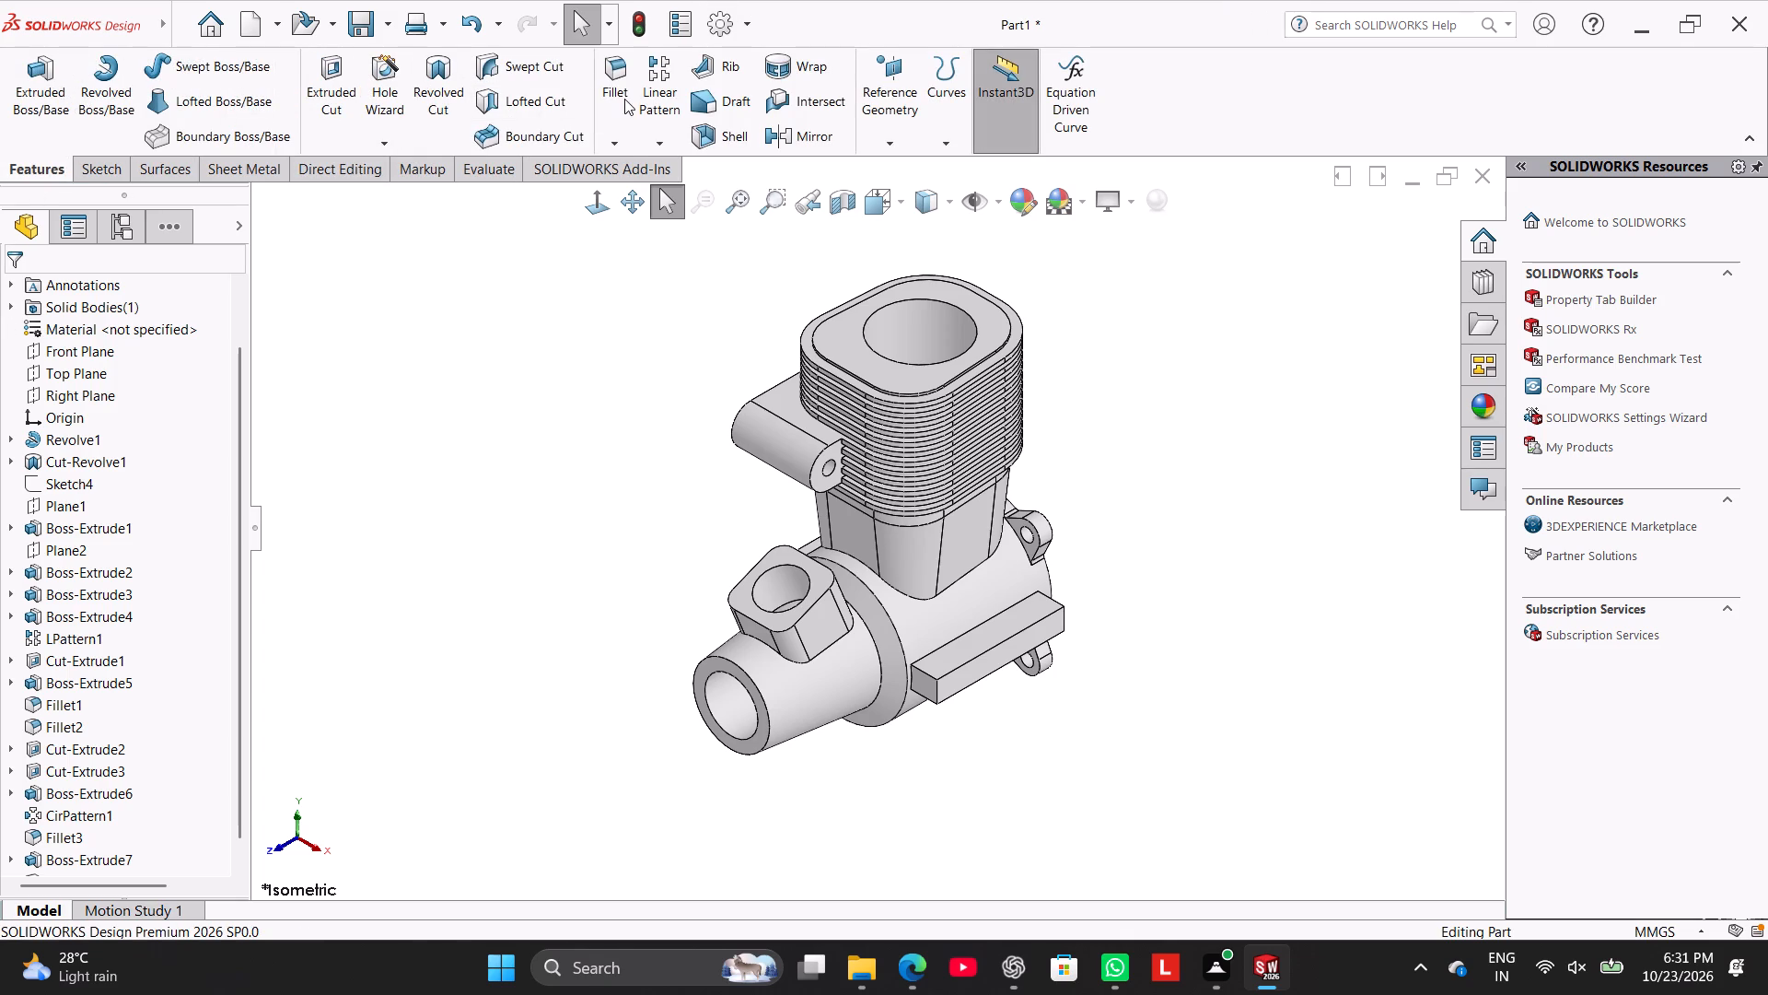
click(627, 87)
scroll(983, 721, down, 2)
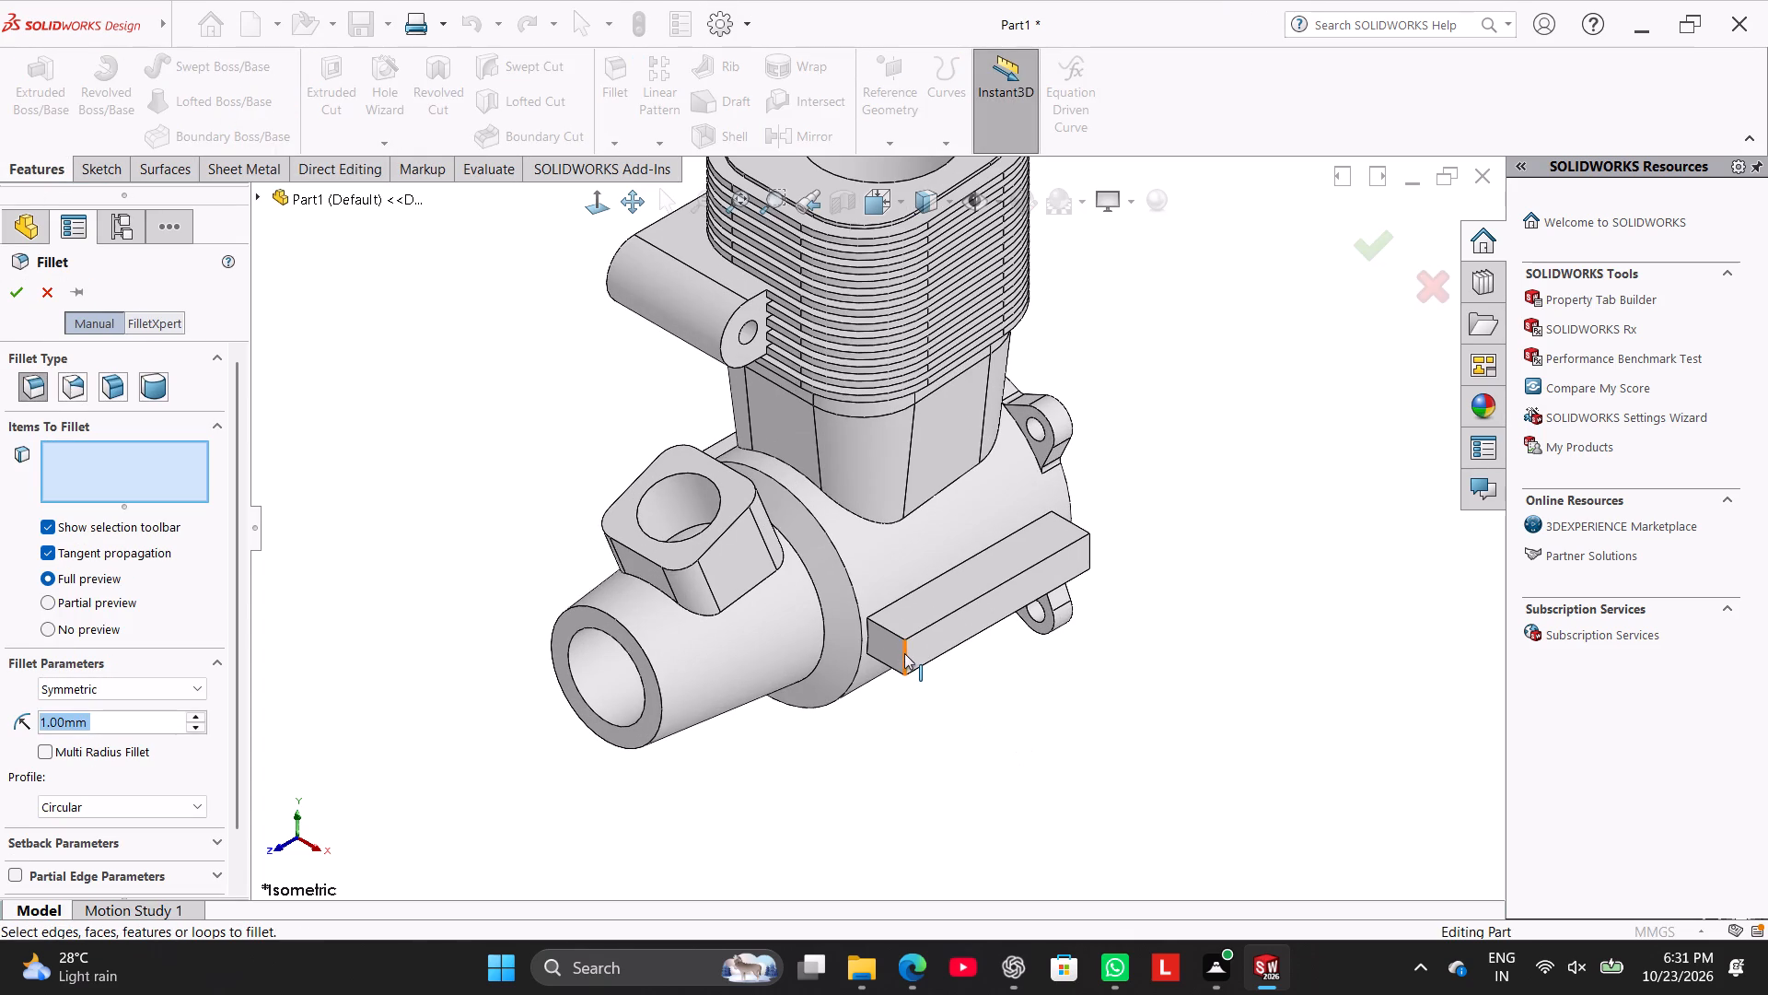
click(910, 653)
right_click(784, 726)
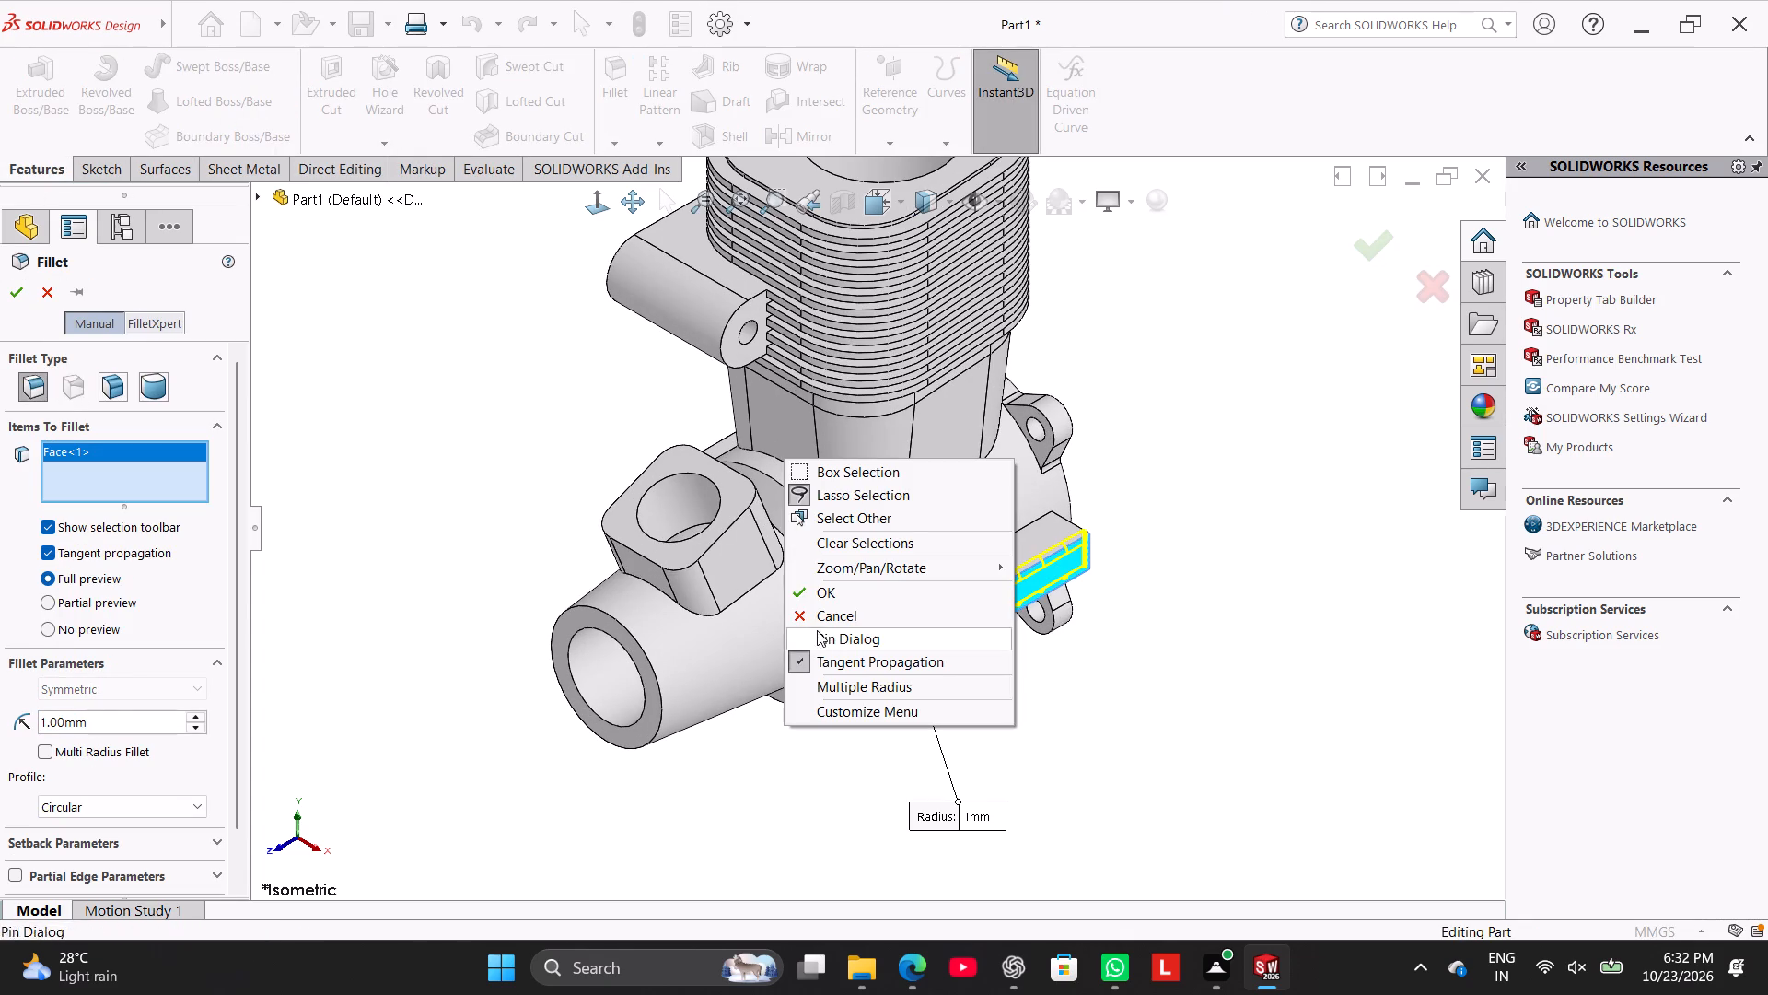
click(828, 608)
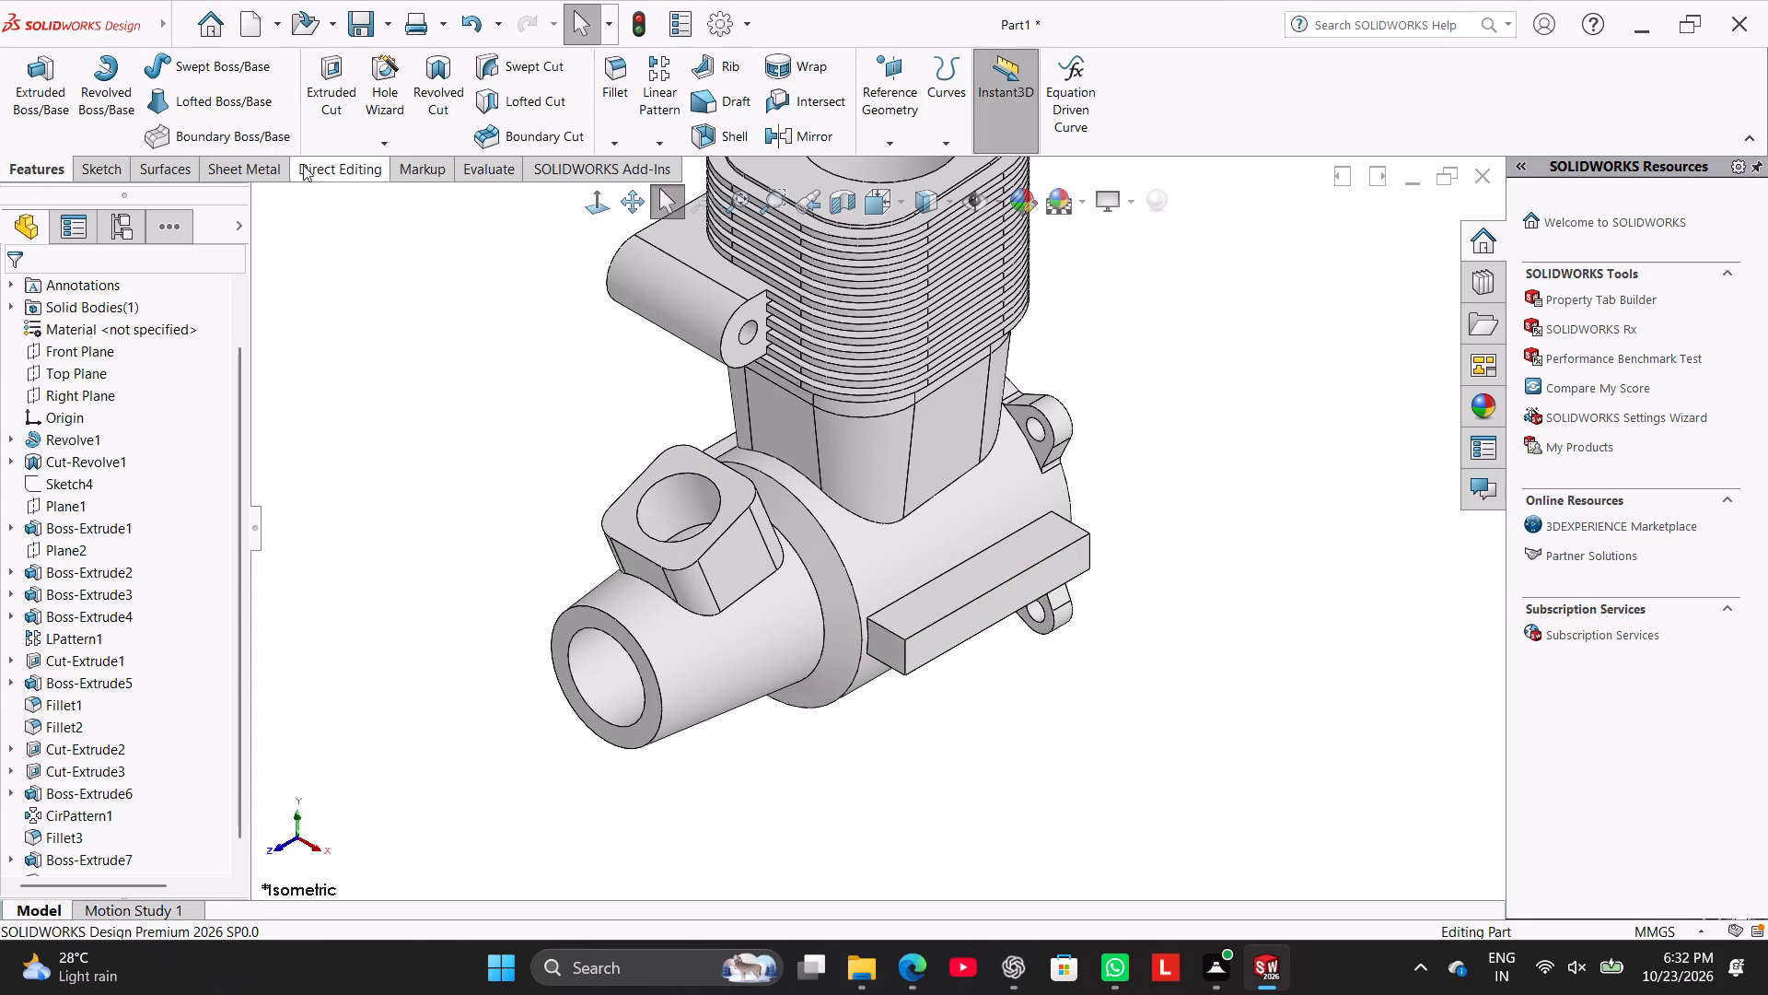
Fillet the four outer vertical corner edges of the mounting plate, two on each side of the body, with a 3 mm radius.
click(613, 79)
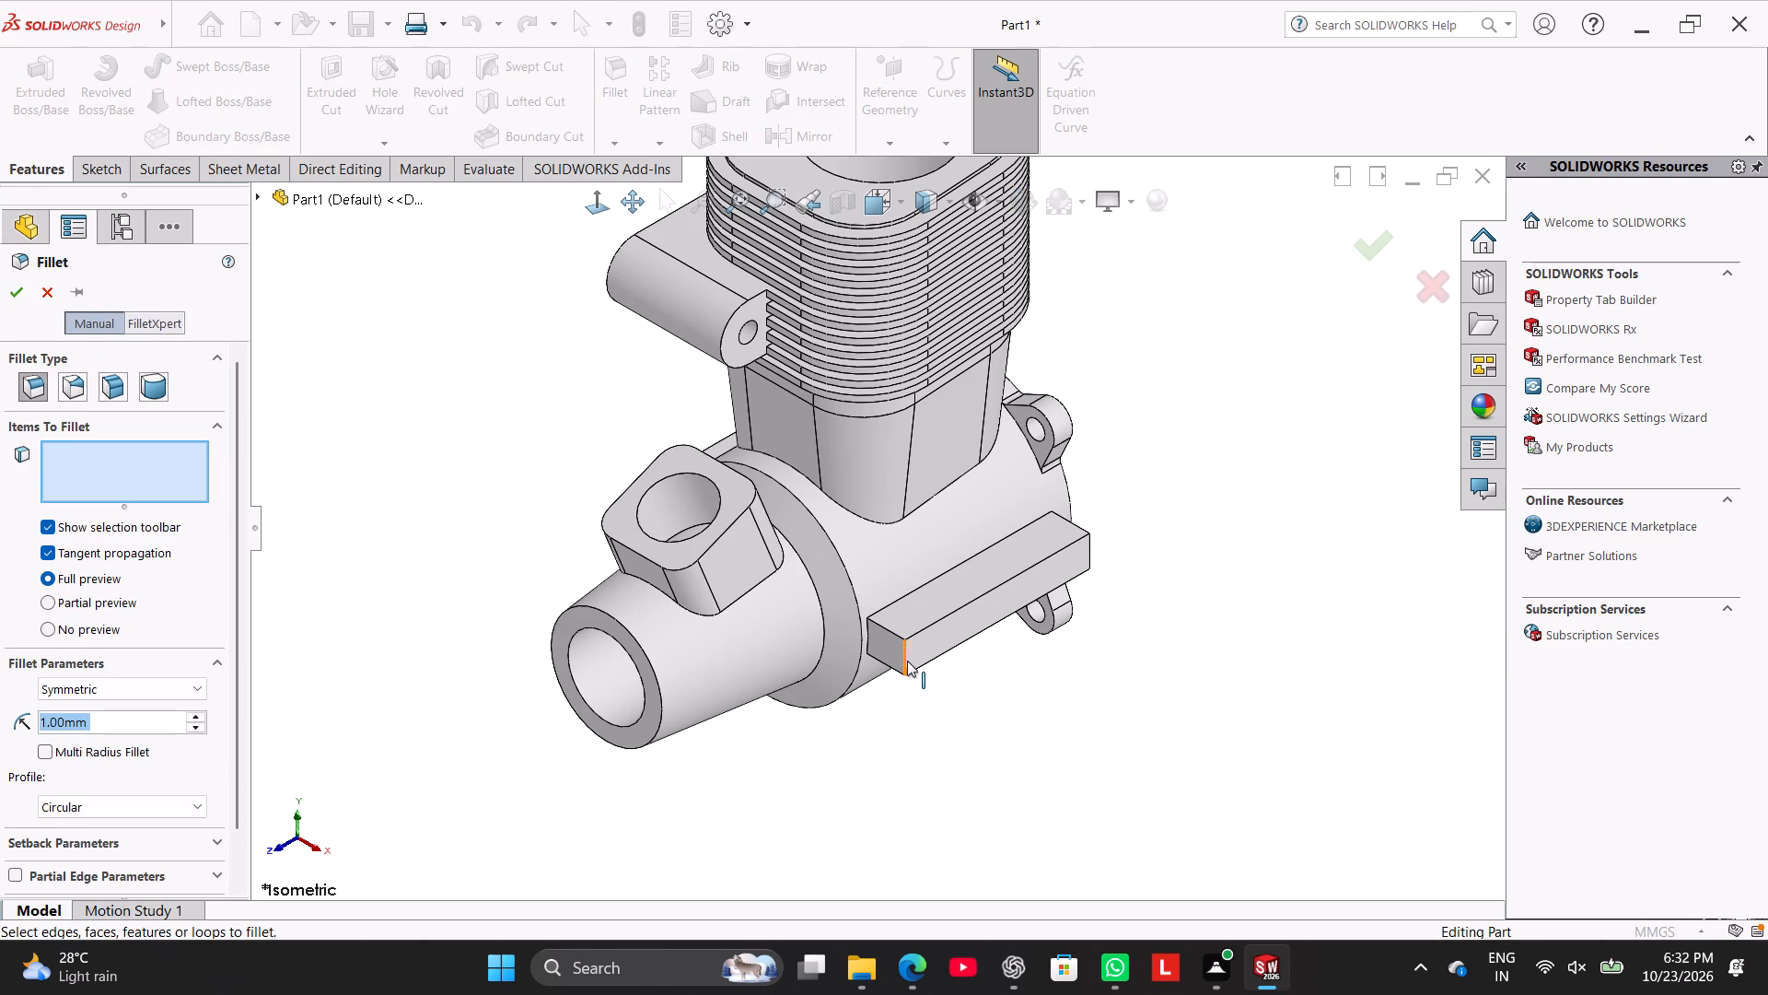
click(907, 661)
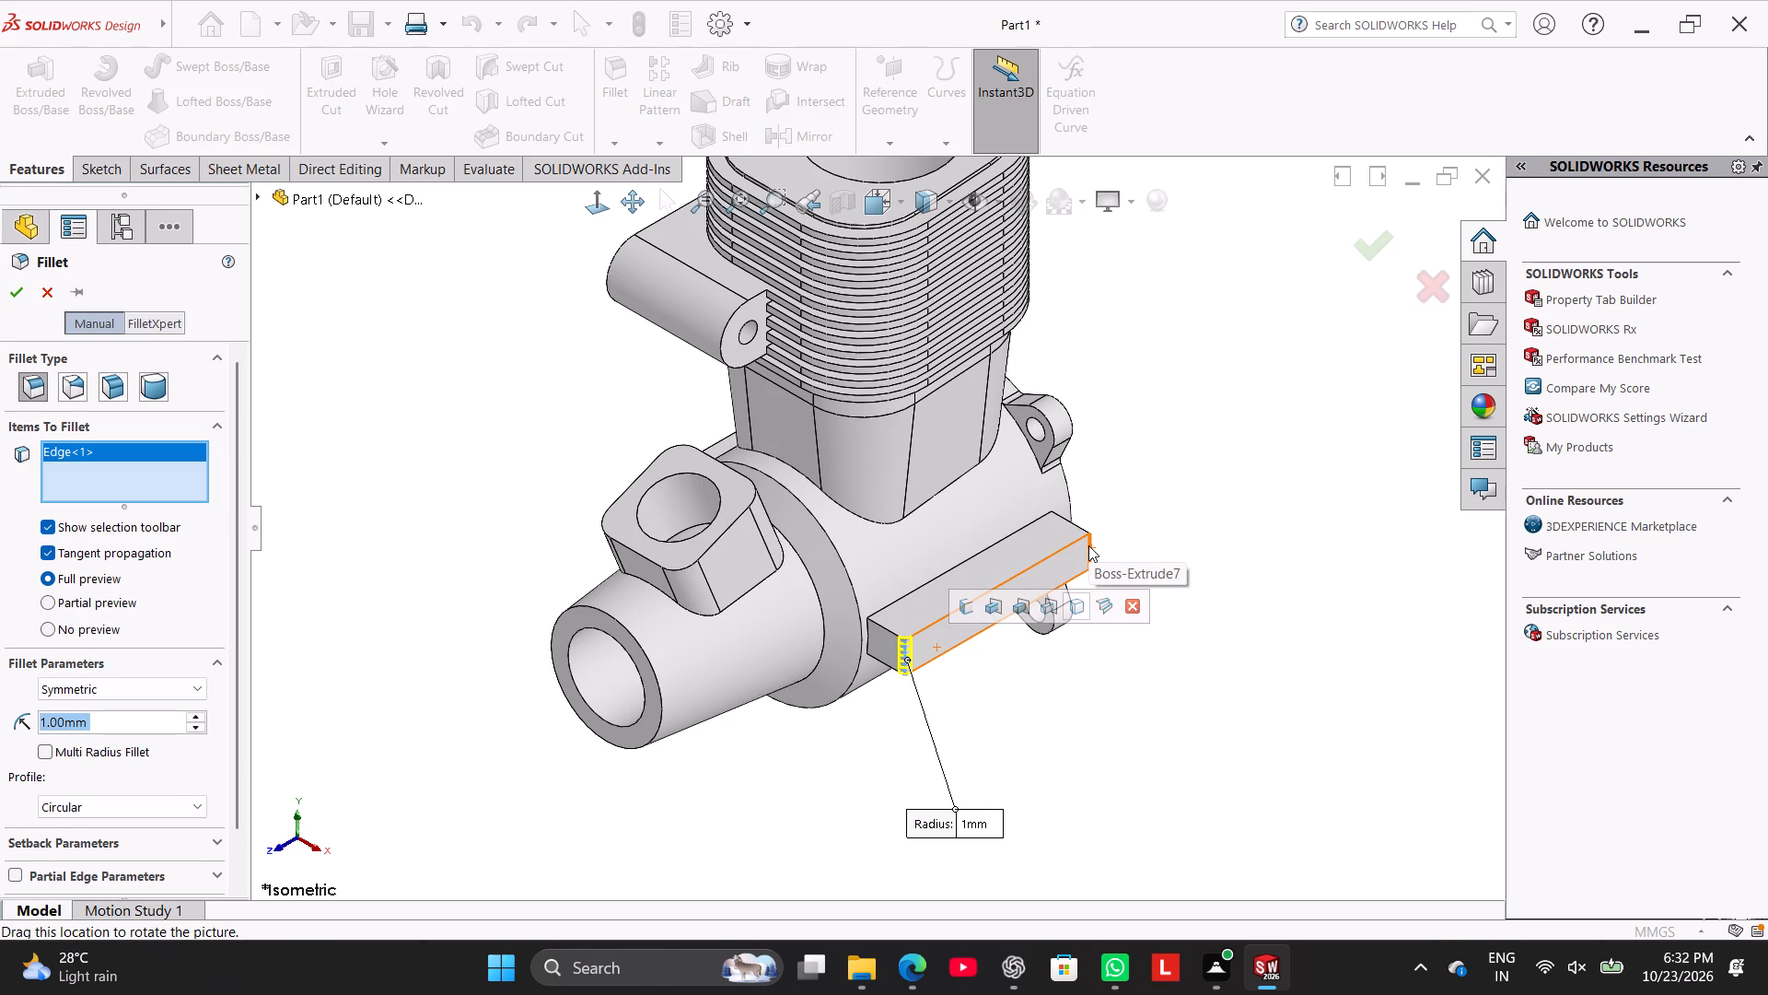
click(967, 602)
middle_drag(541, 518, 562, 543)
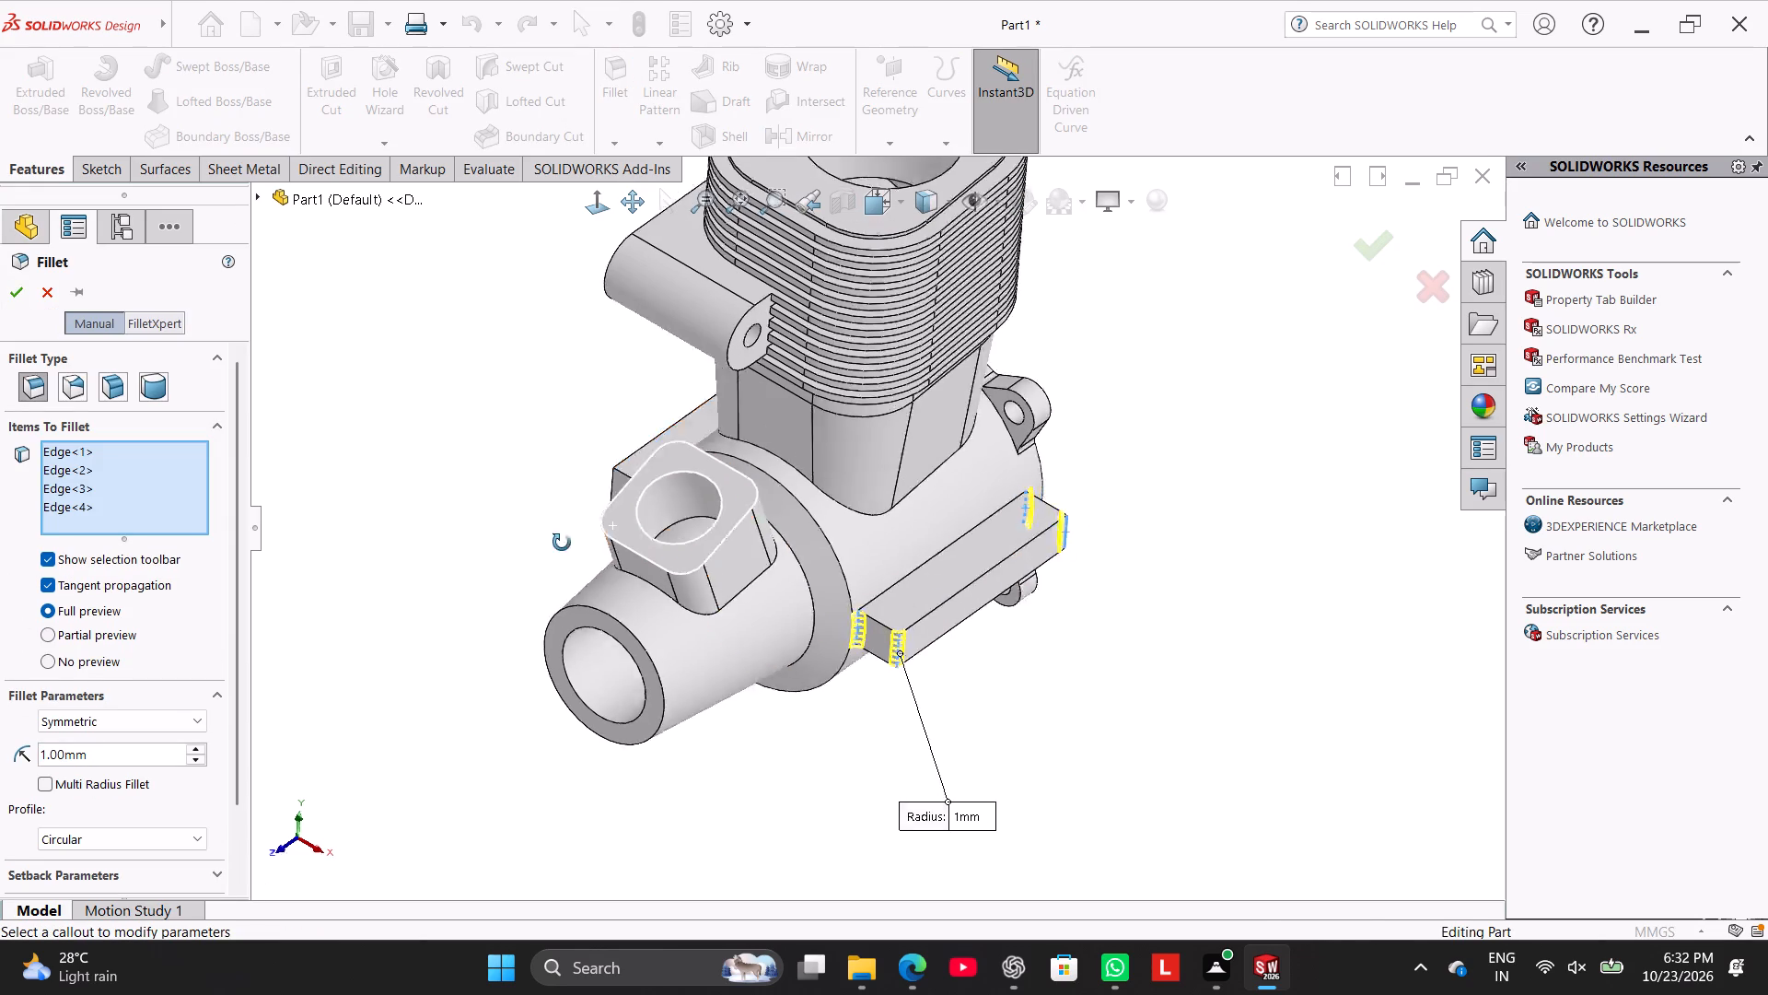
middle_drag(562, 543, 522, 546)
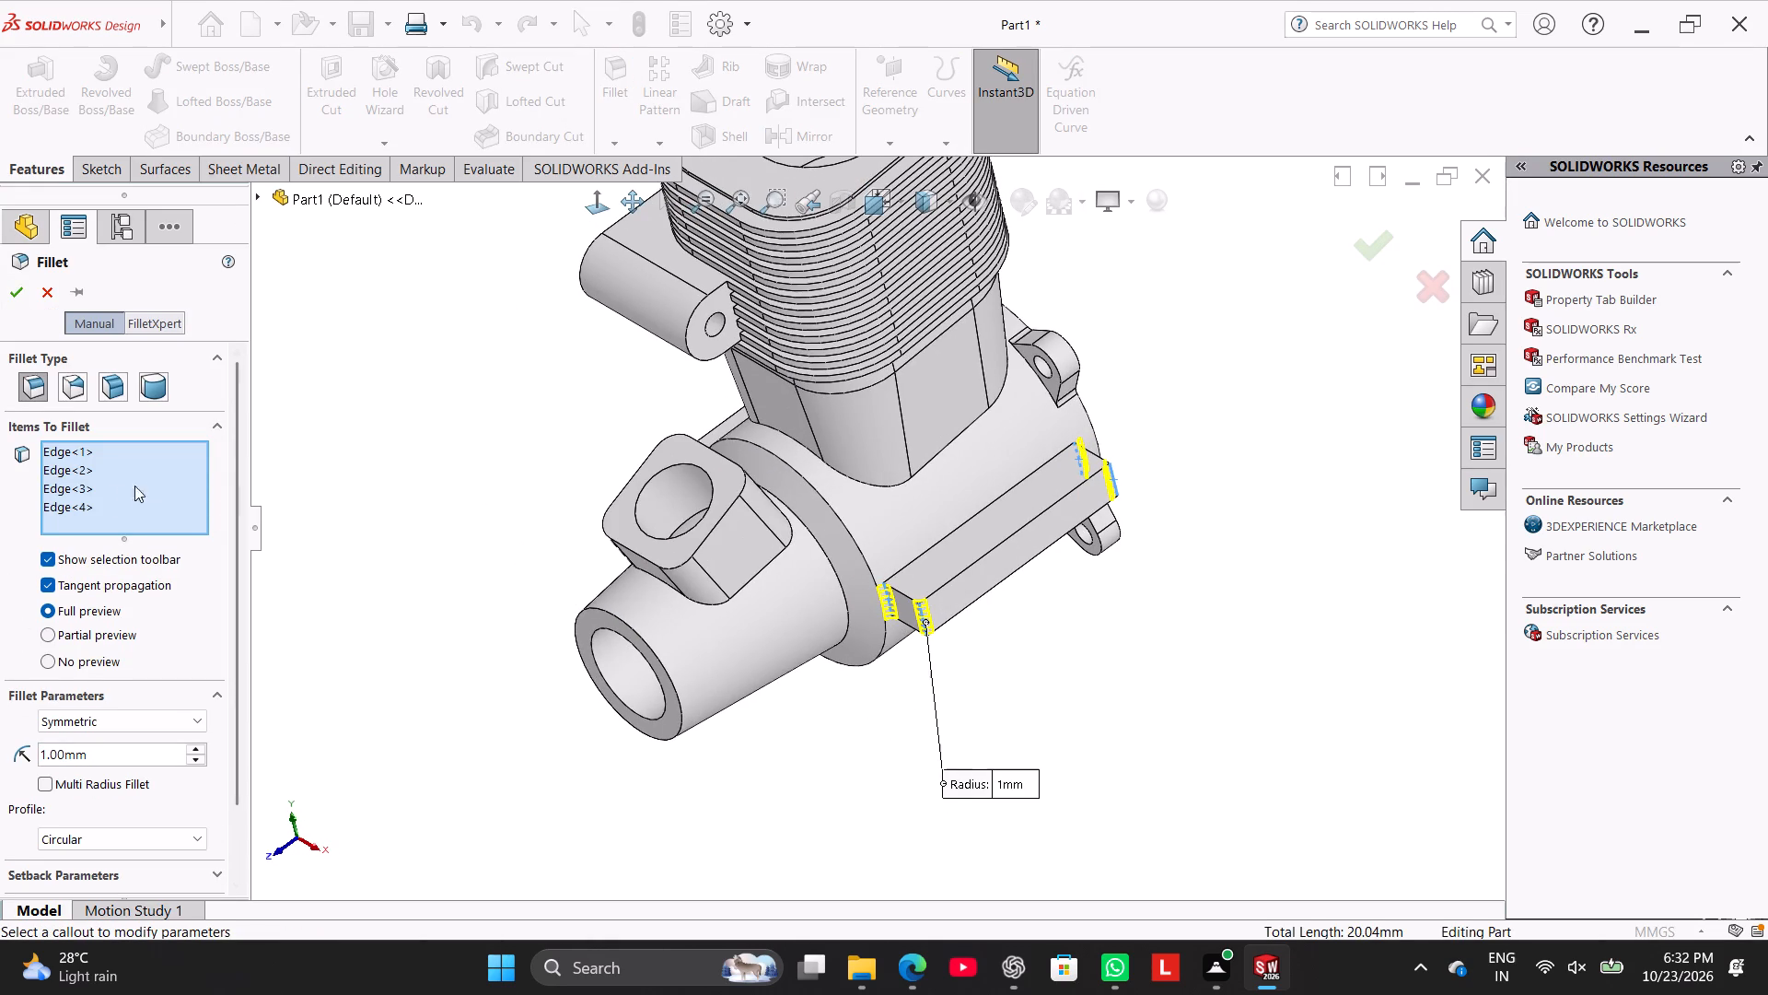
click(79, 484)
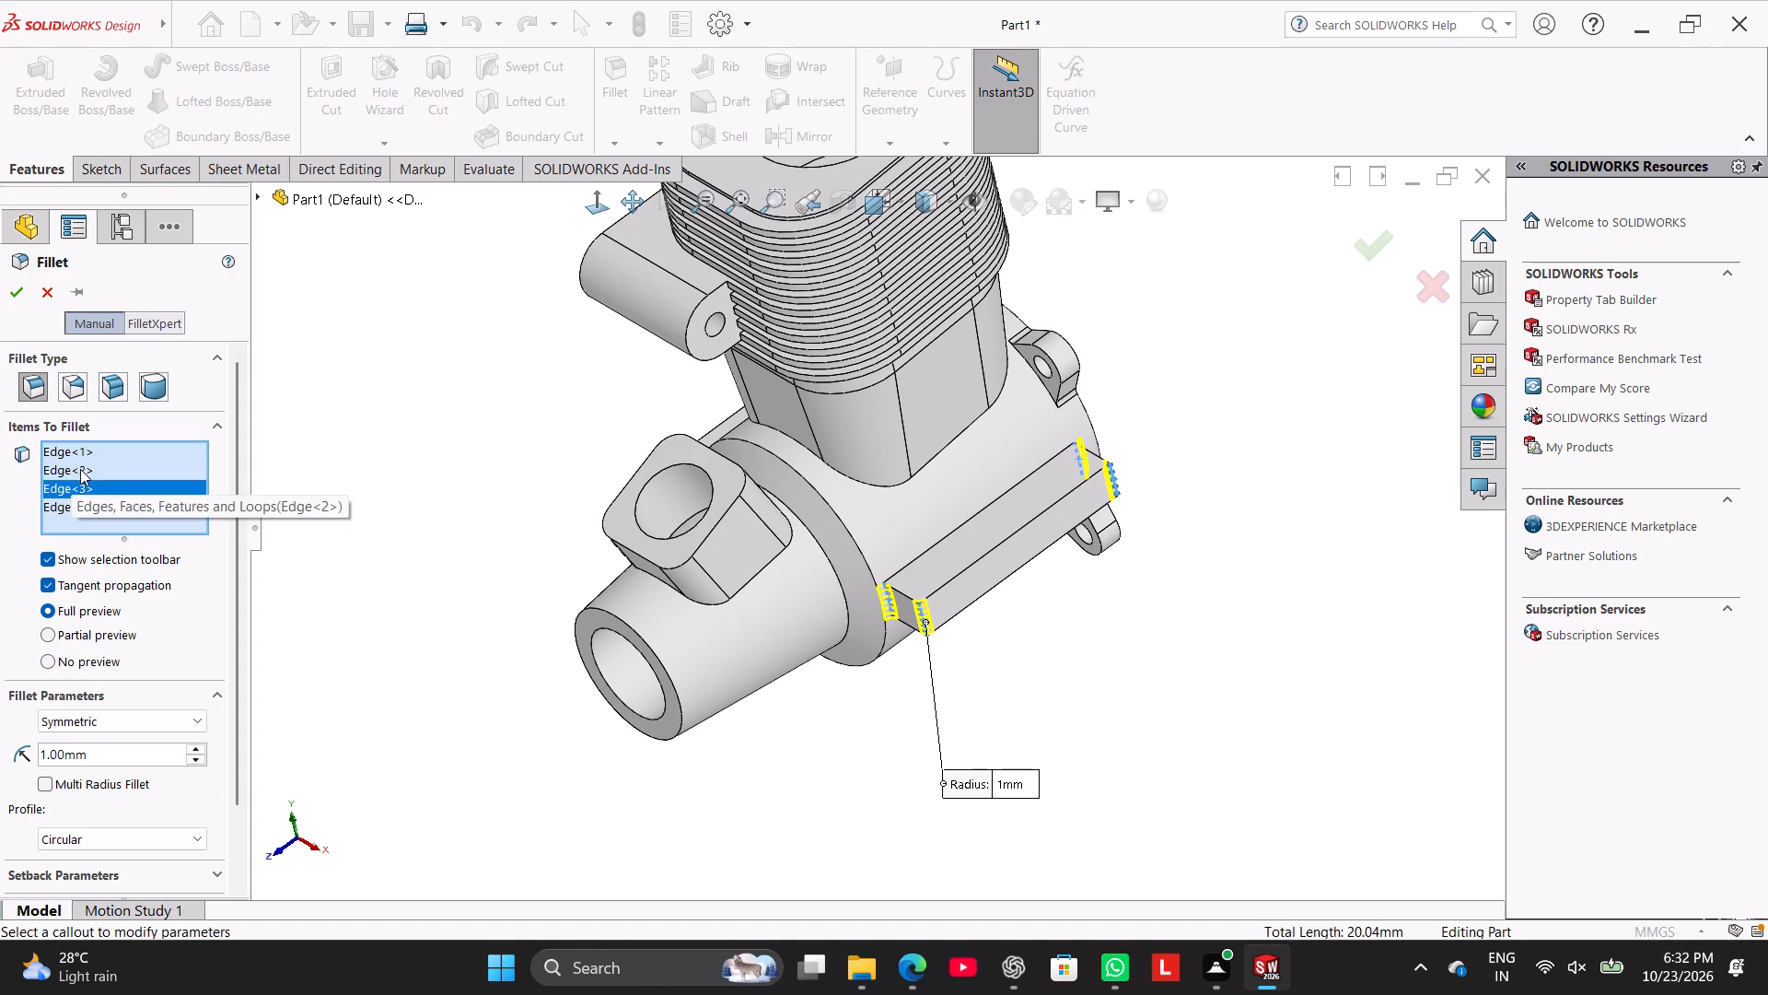
click(80, 469)
right_click(80, 469)
click(134, 508)
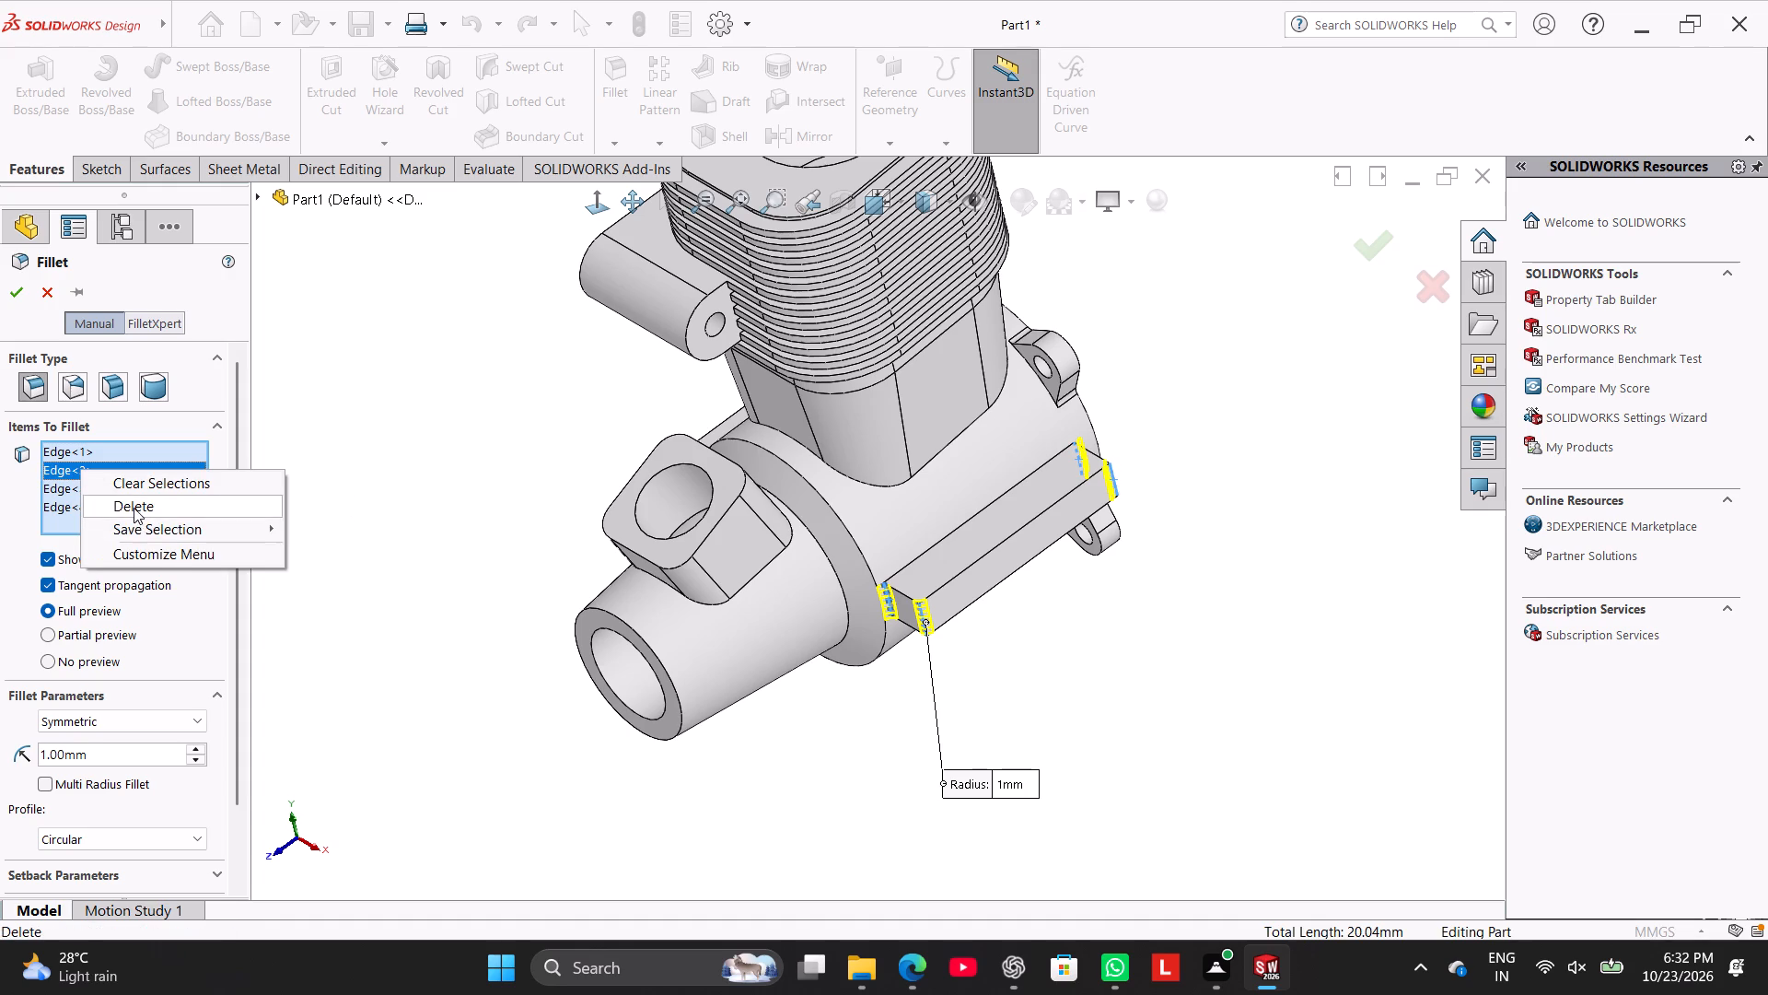
right_click(76, 486)
click(145, 521)
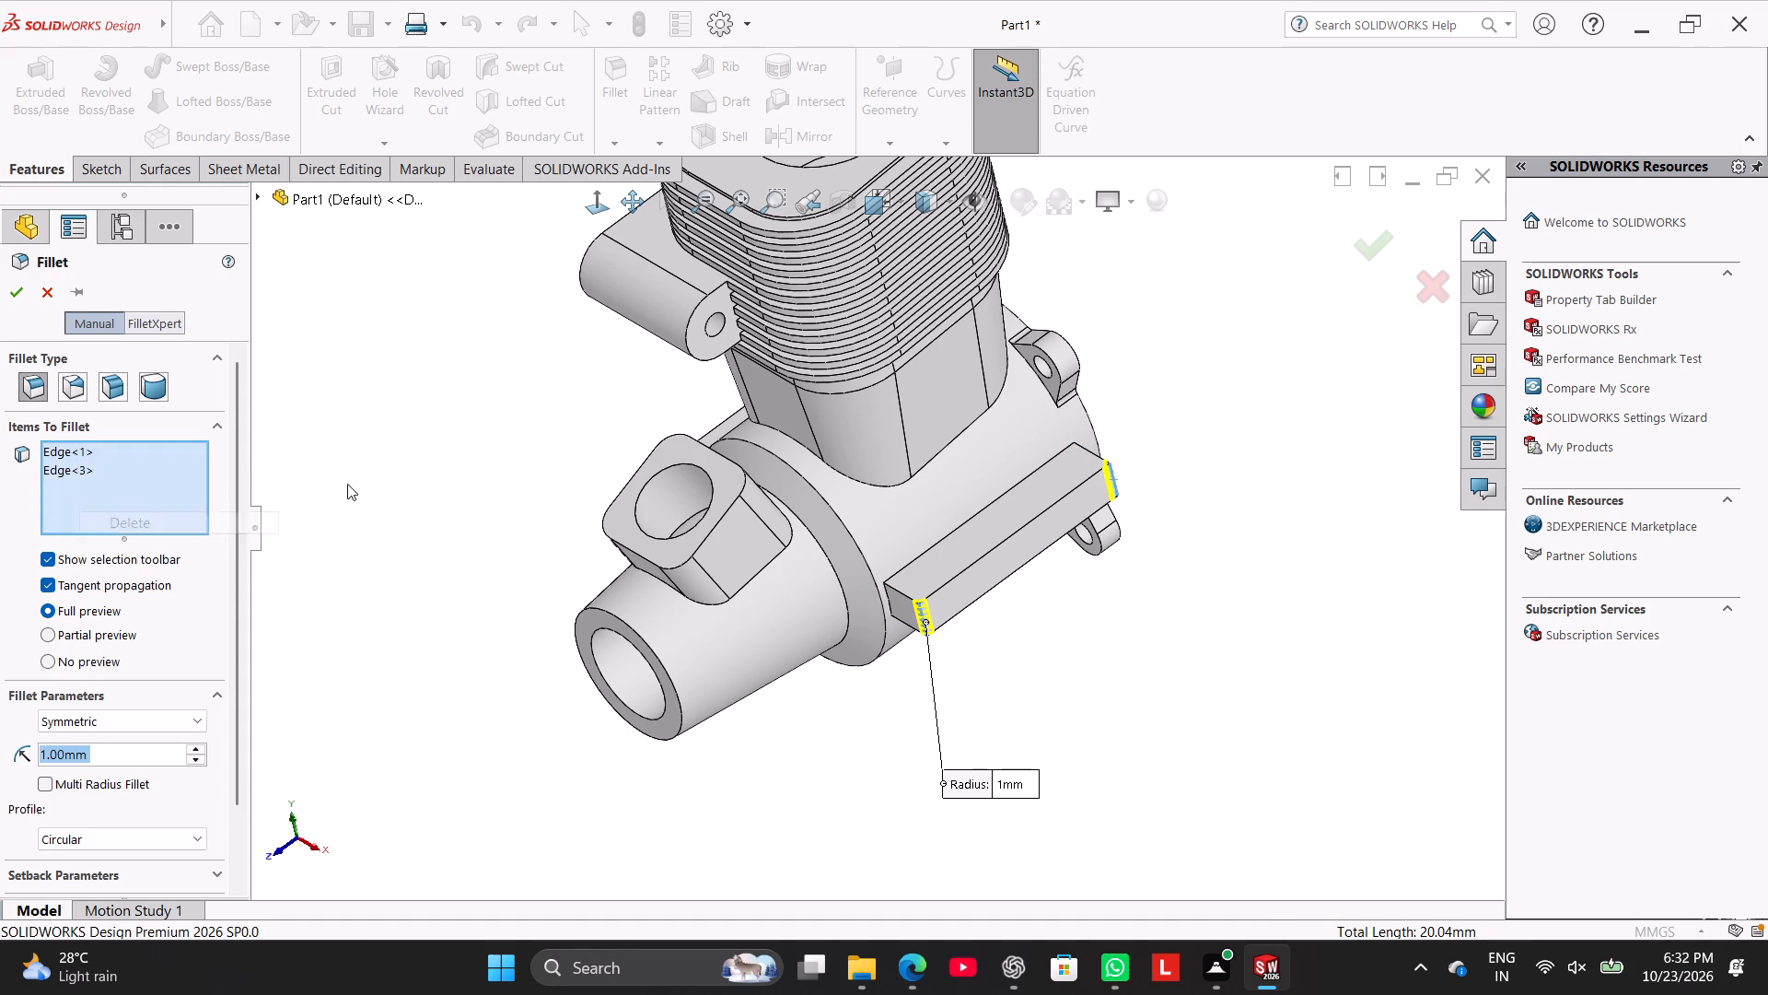
middle_drag(490, 475, 589, 580)
click(391, 322)
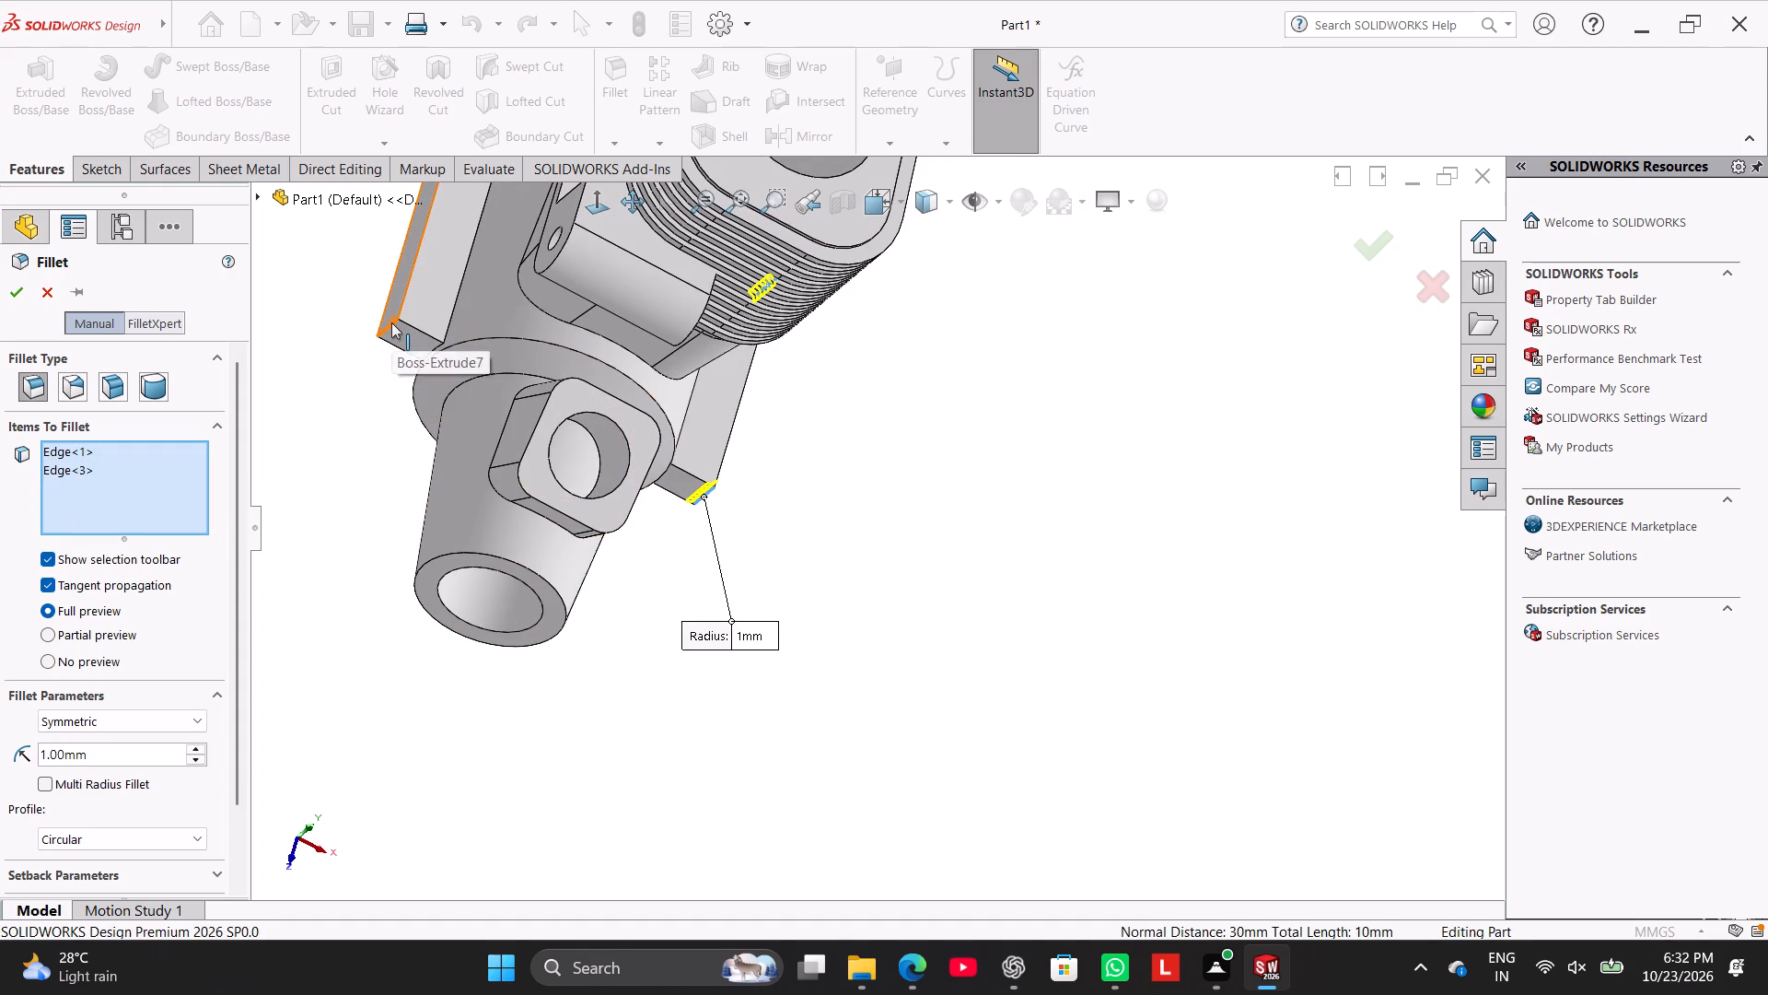
scroll(448, 287, up, 3)
middle_drag(505, 318, 540, 399)
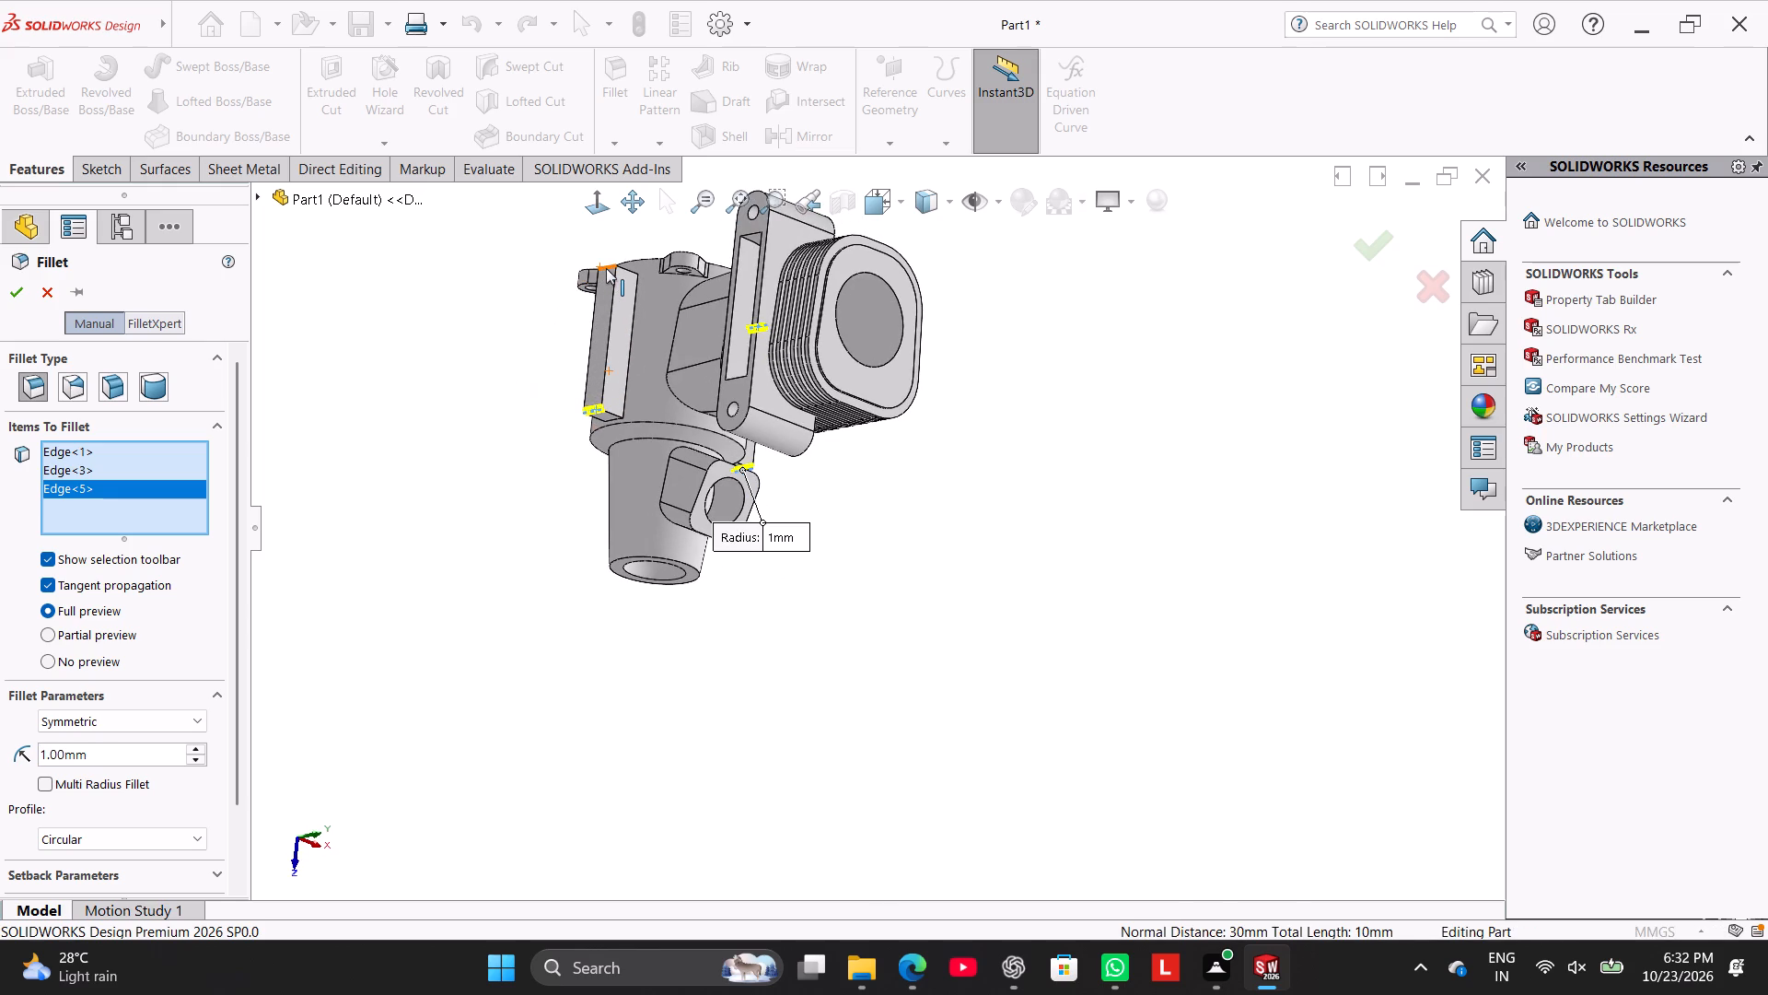
click(606, 268)
middle_drag(510, 394, 366, 311)
triple_click(81, 759)
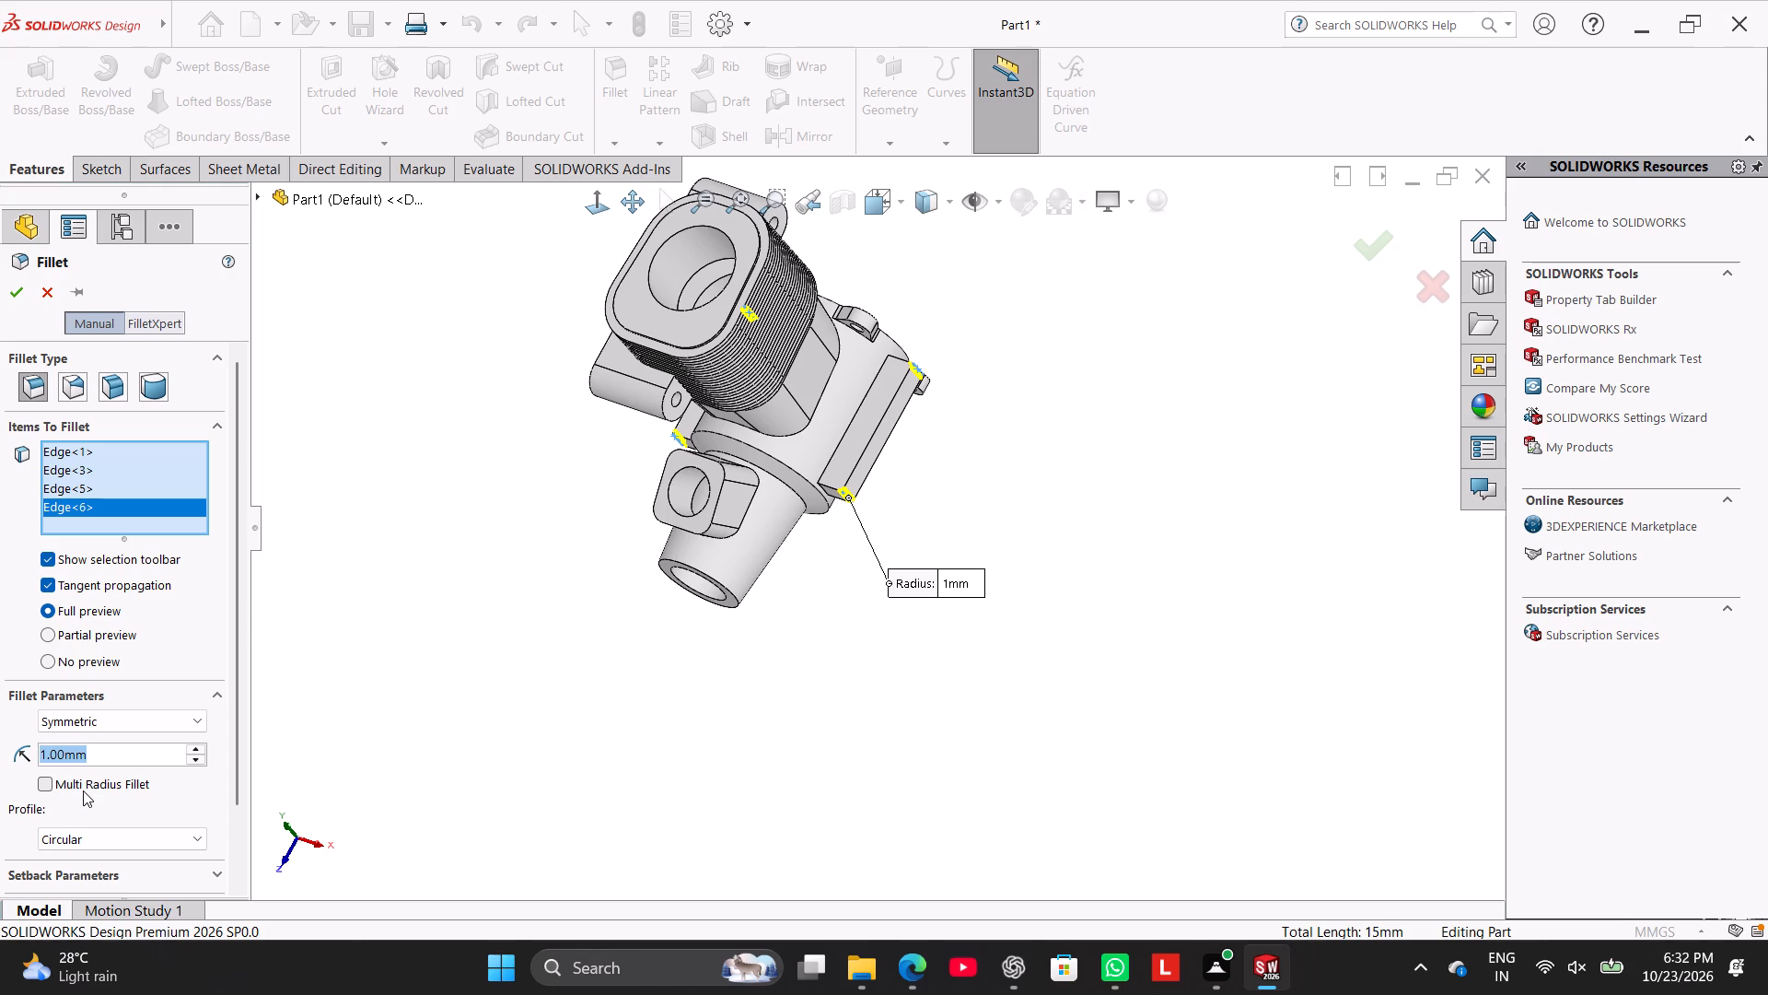
key(3)
key(Return)
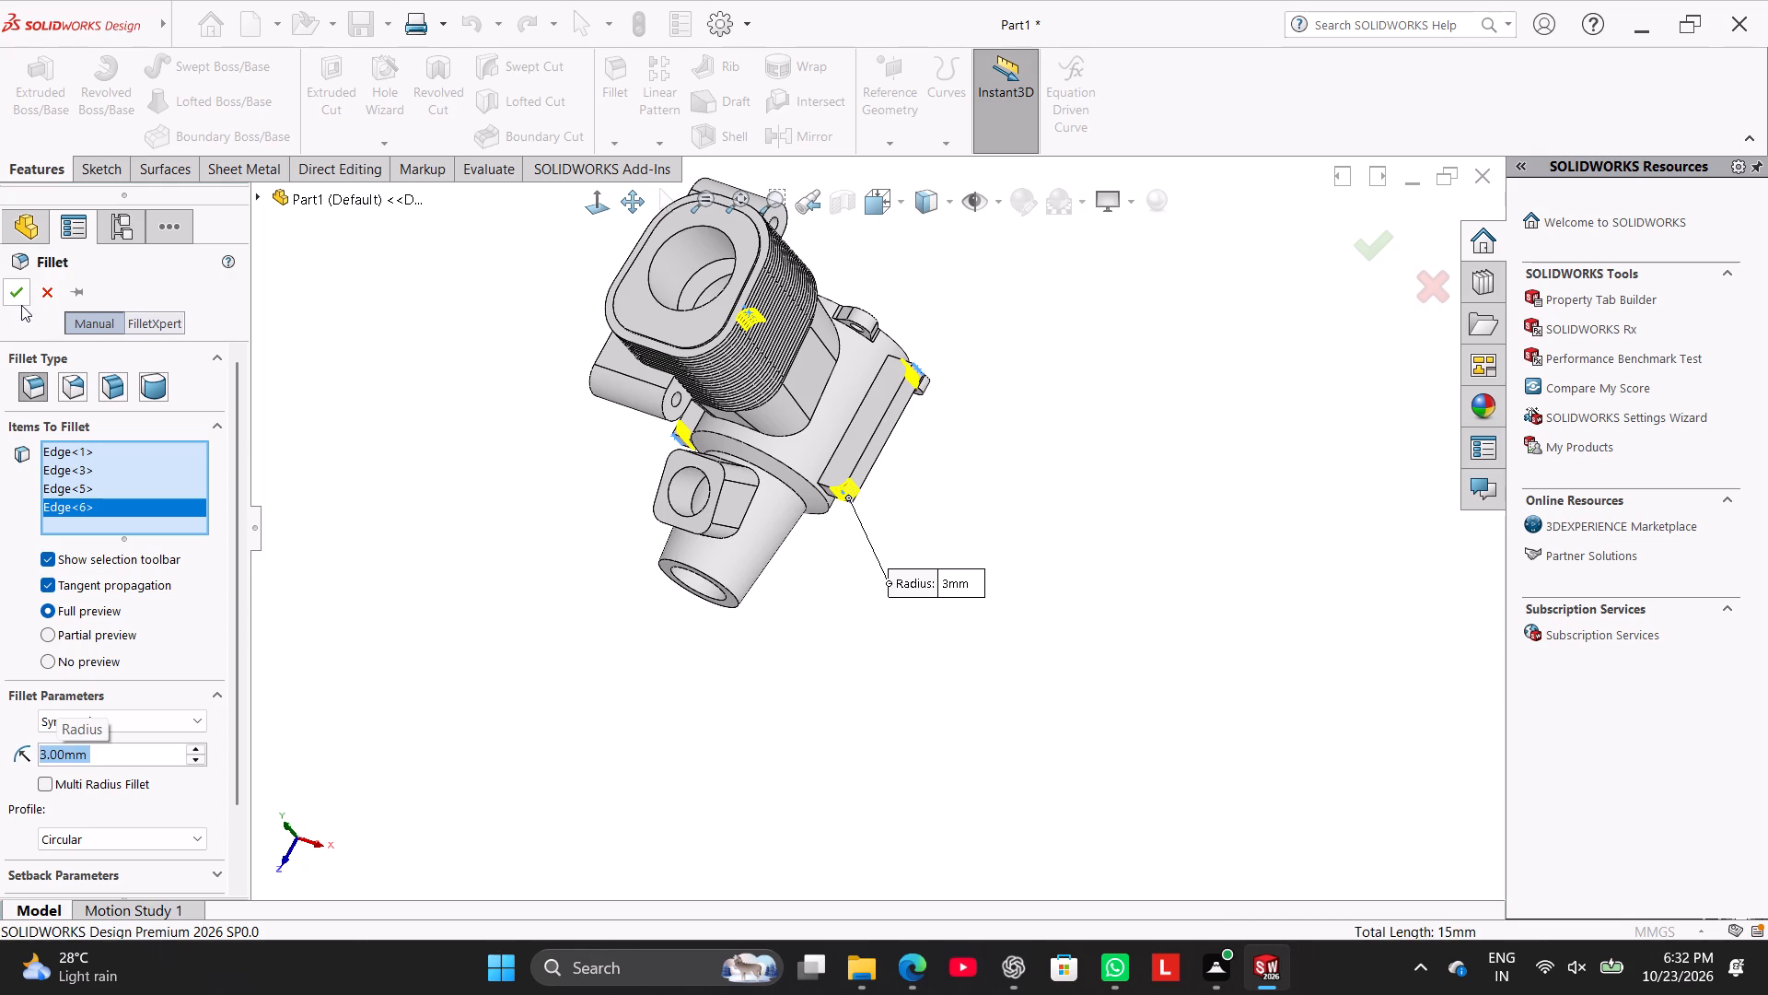
click(21, 299)
drag(546, 588, 648, 526)
right_drag(536, 569, 637, 421)
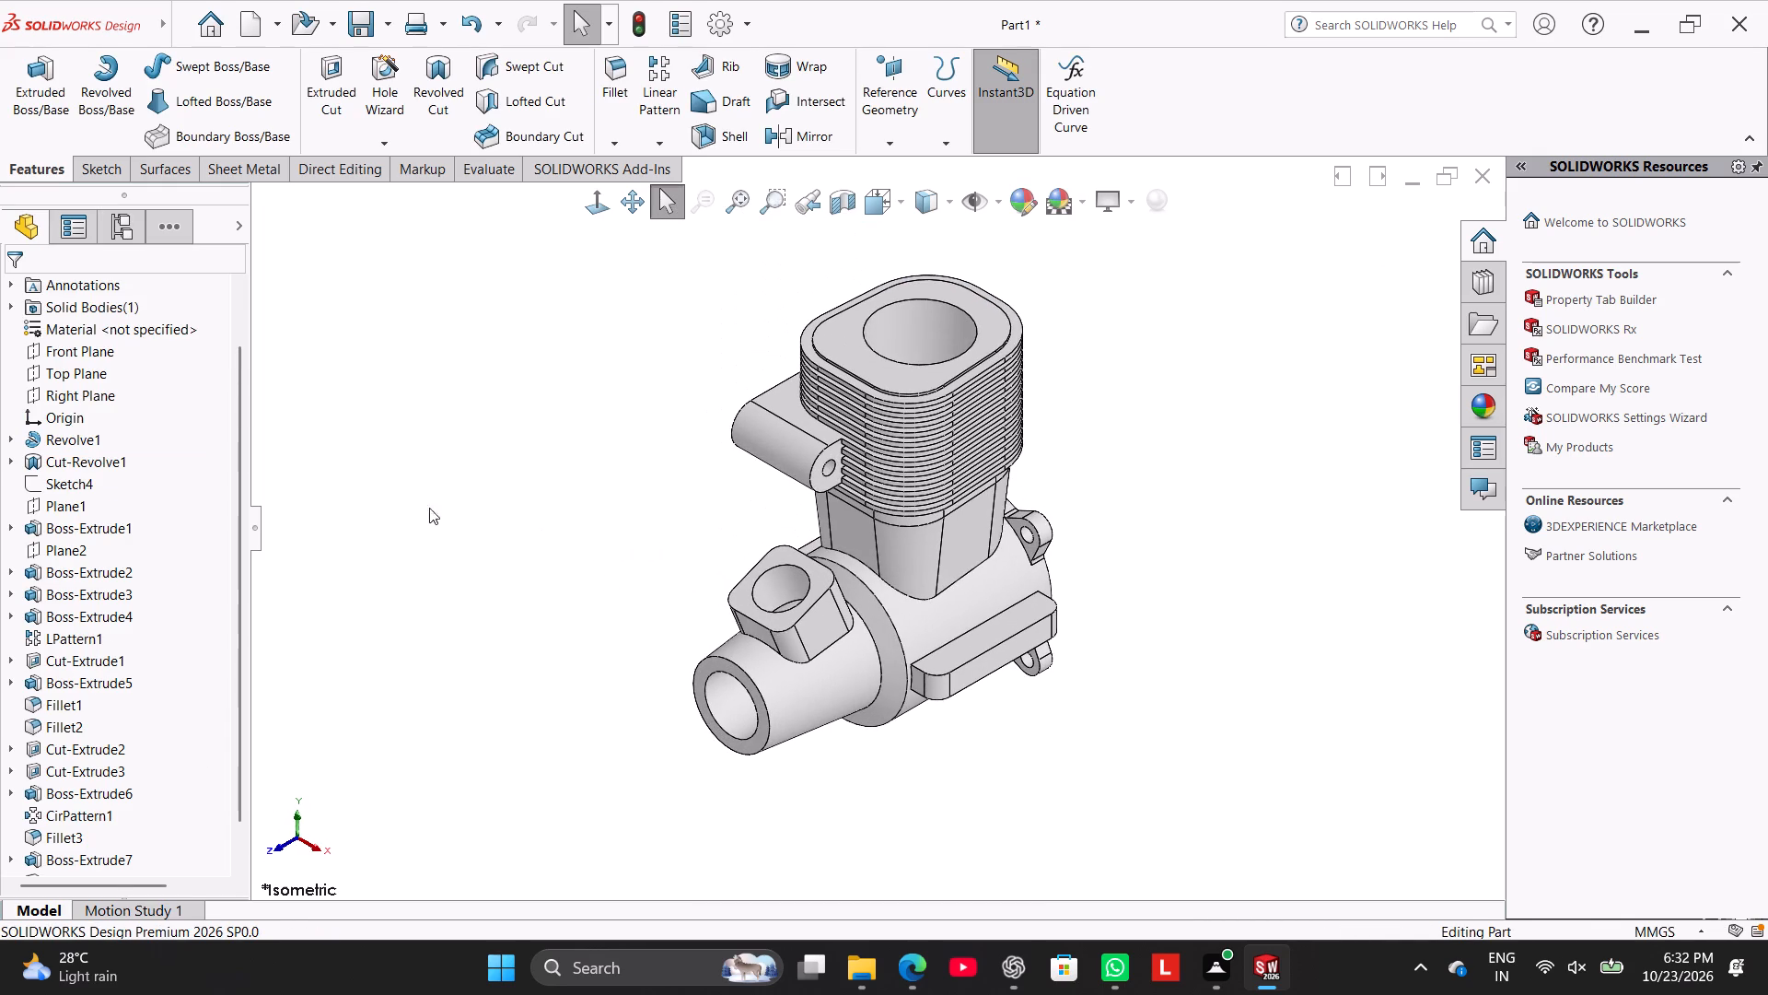
click(415, 508)
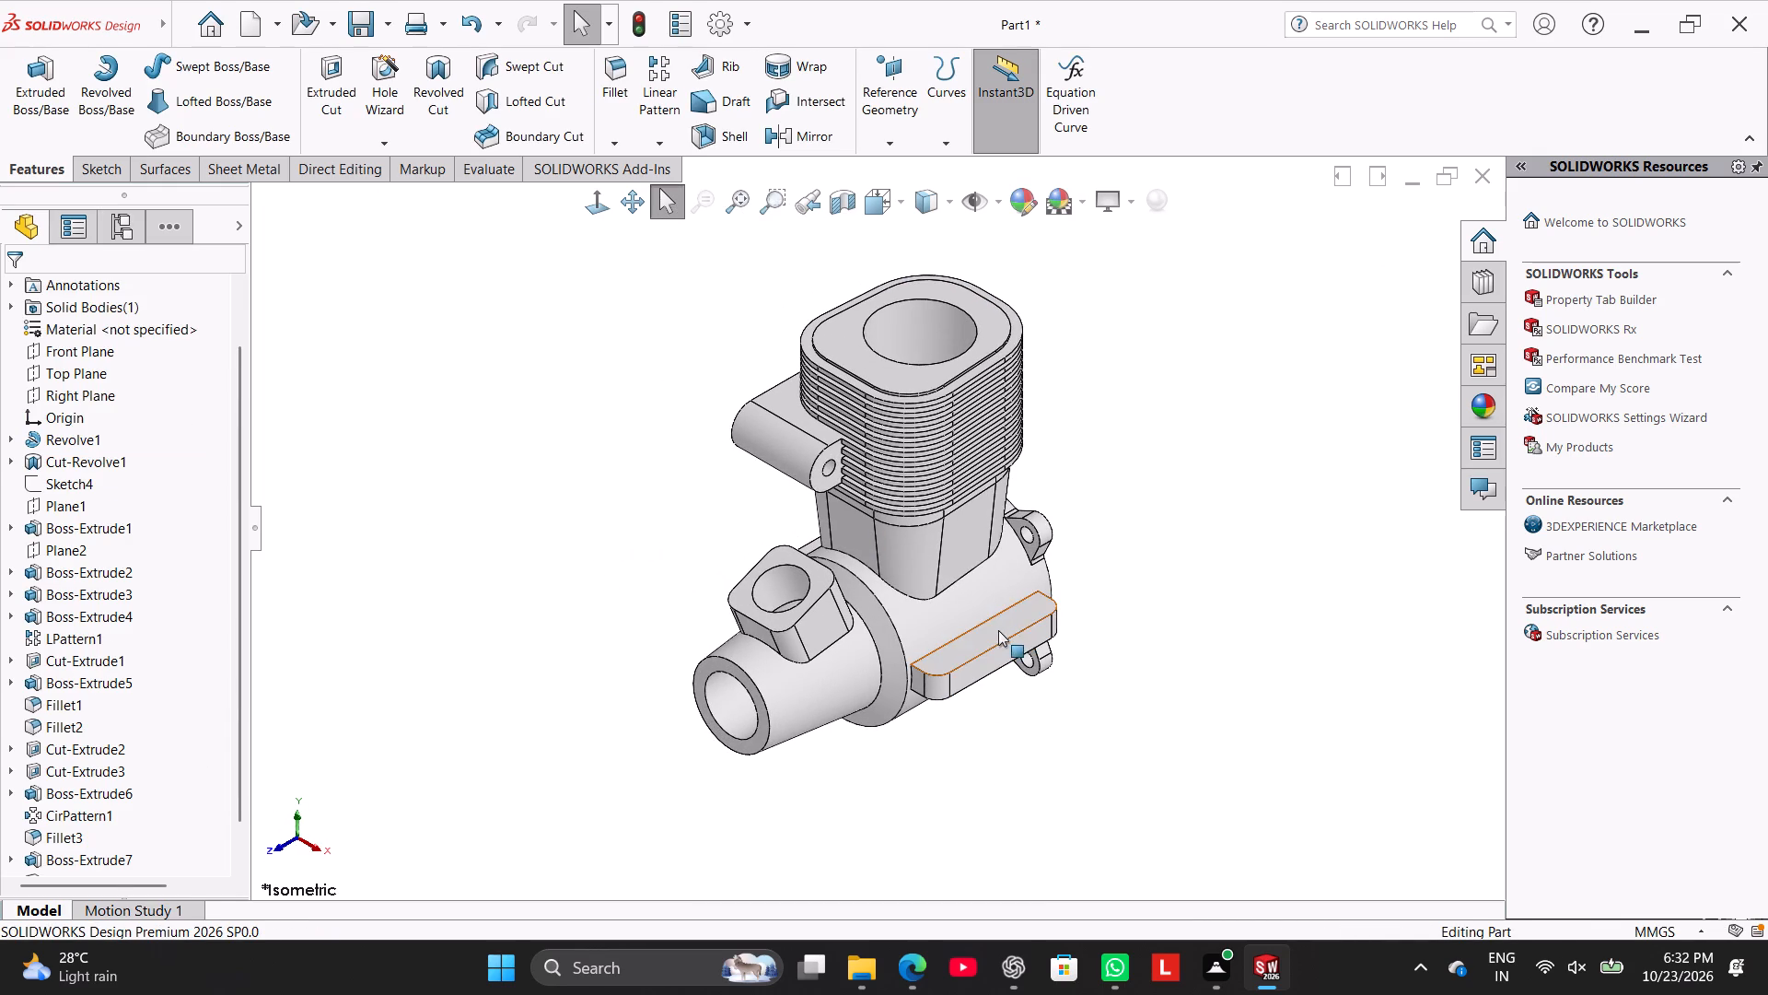
Sketch four circles on the mounting plate's upper face, centred on its filleted corners, with radii of about 1.6, 3.1, 3.8 and 2.7 mm.
right_click(998, 630)
click(1053, 540)
click(315, 417)
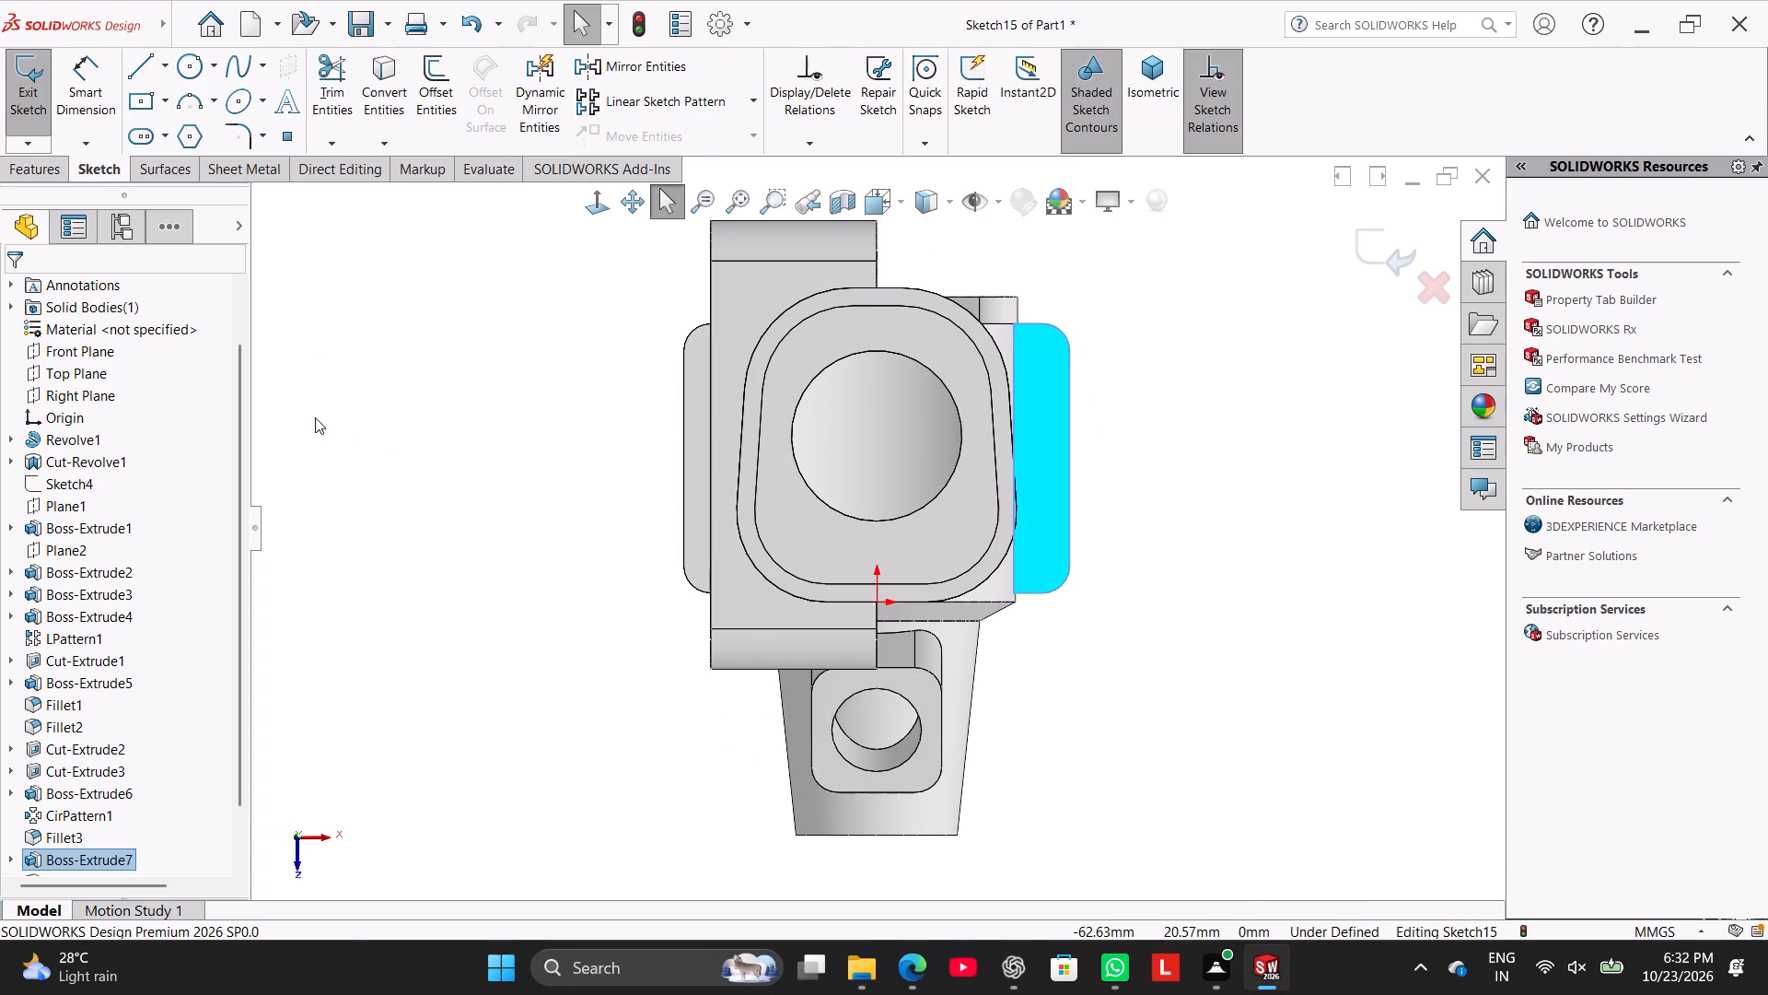
click(198, 65)
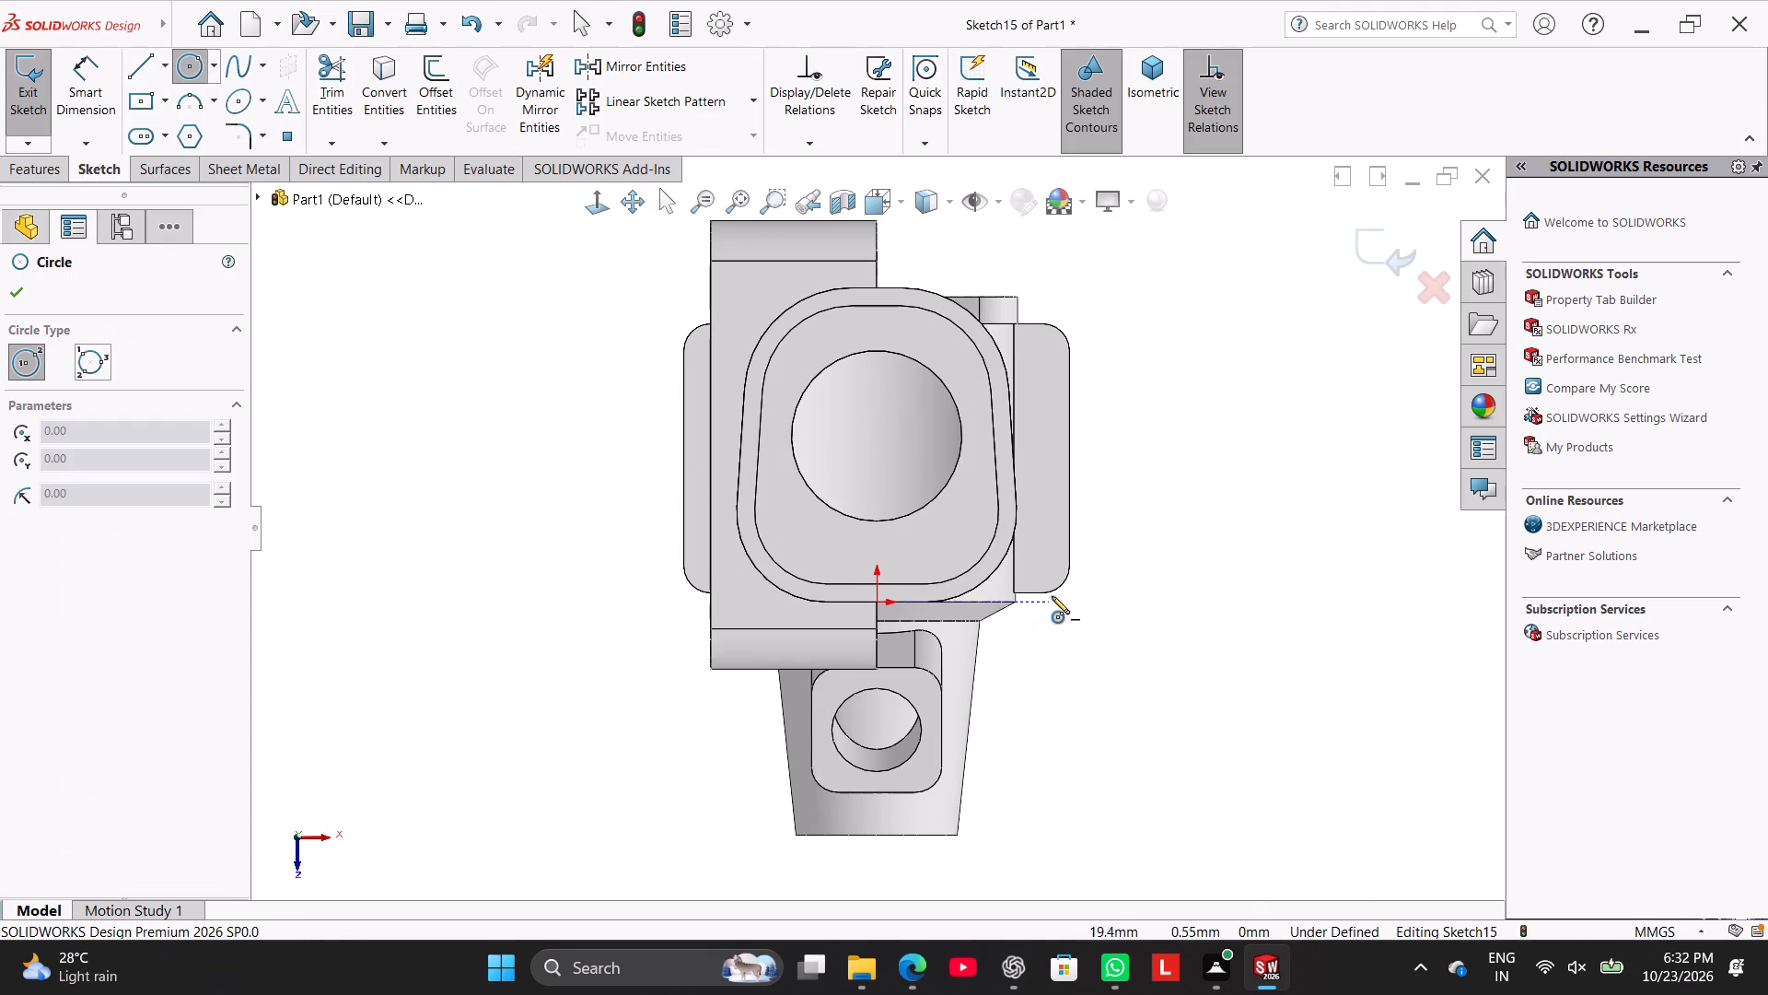
click(1041, 567)
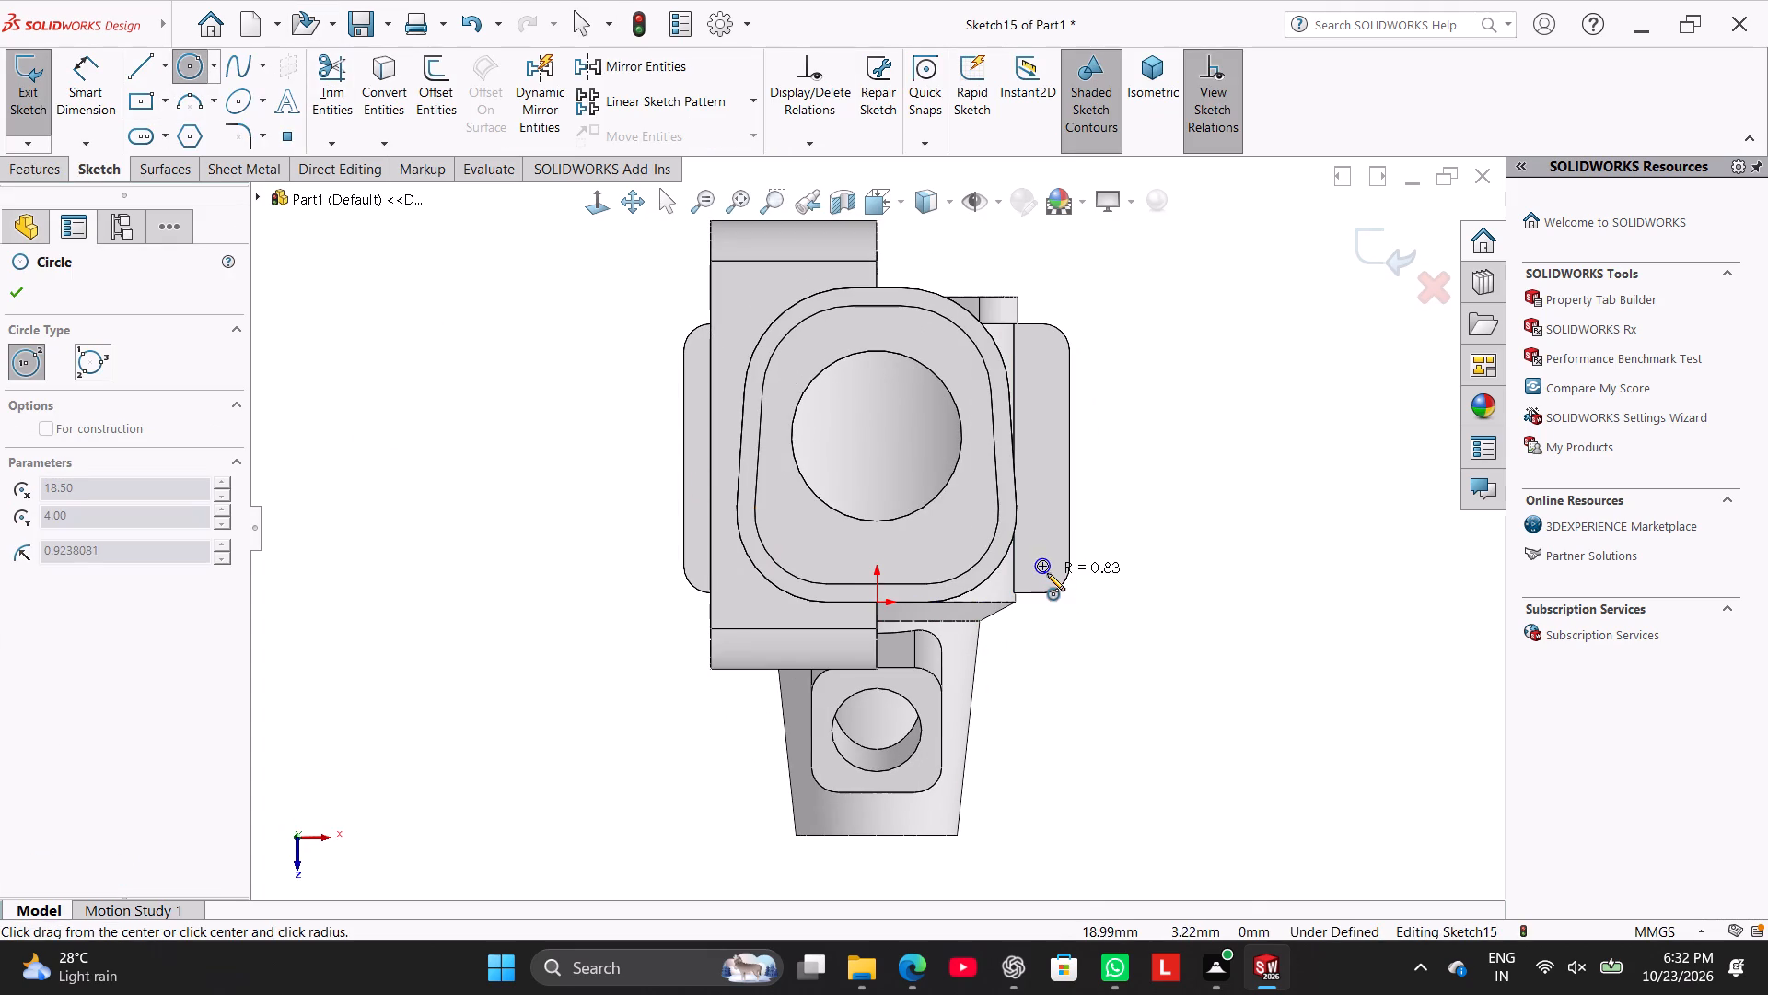
click(1052, 577)
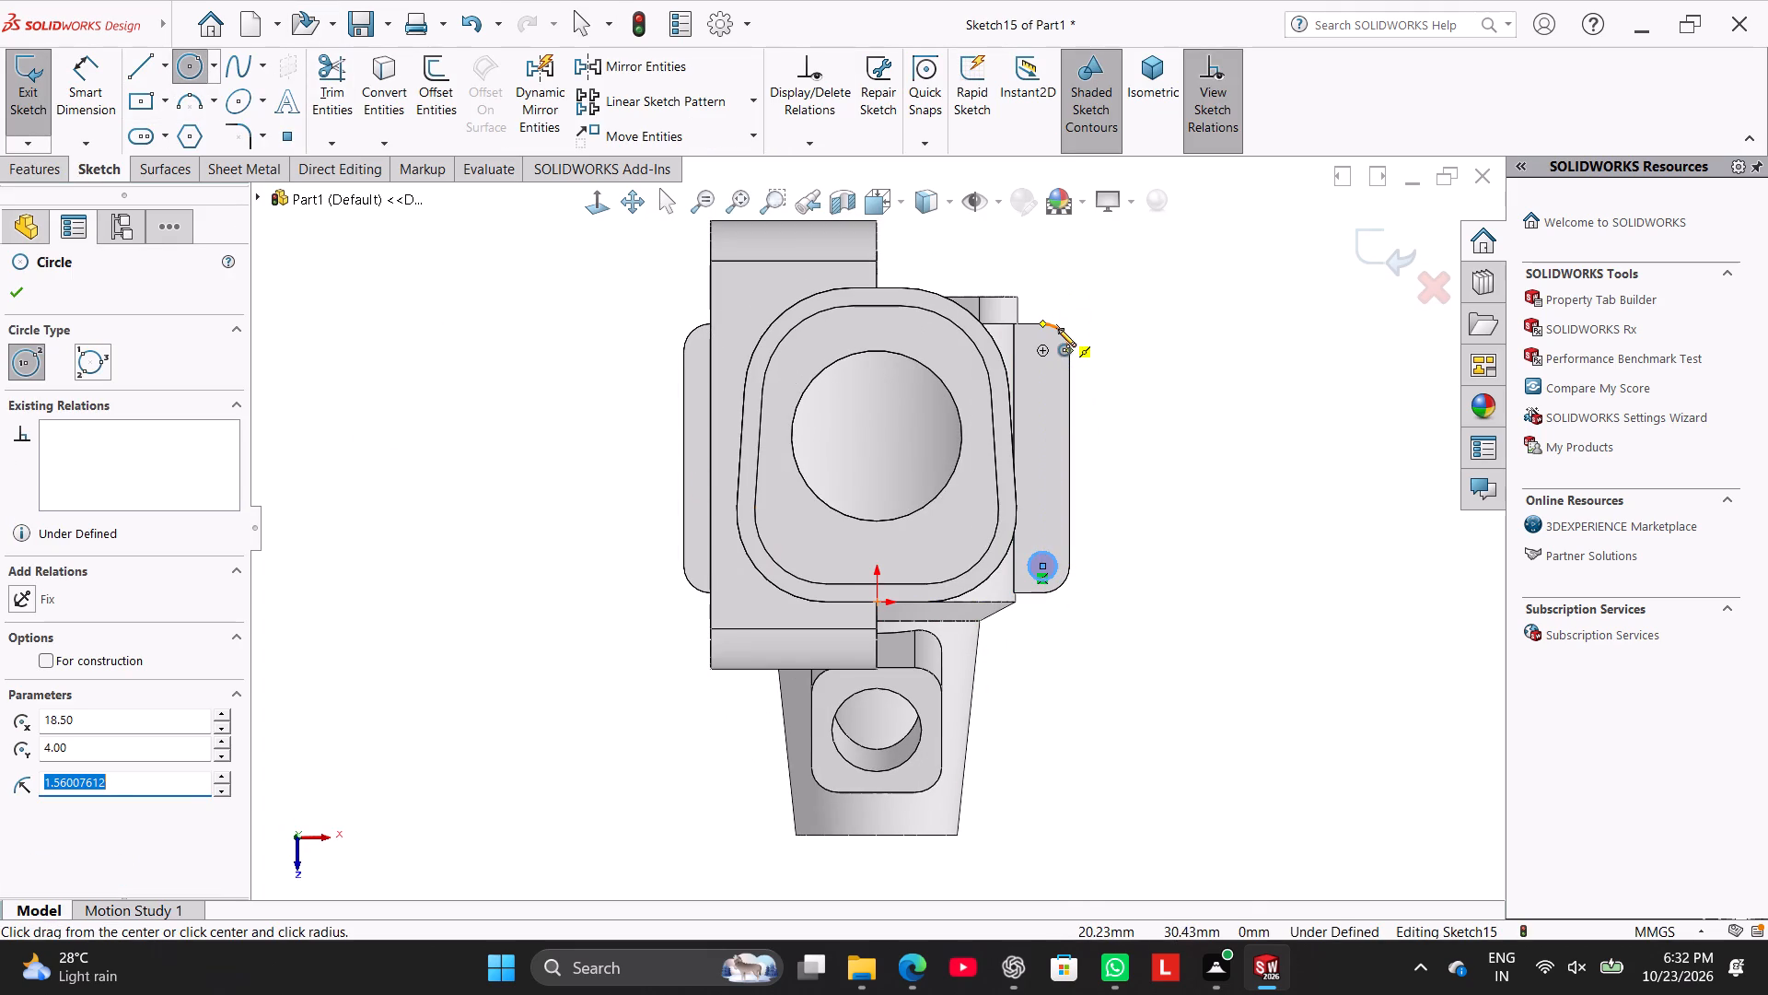
click(1042, 351)
click(1049, 378)
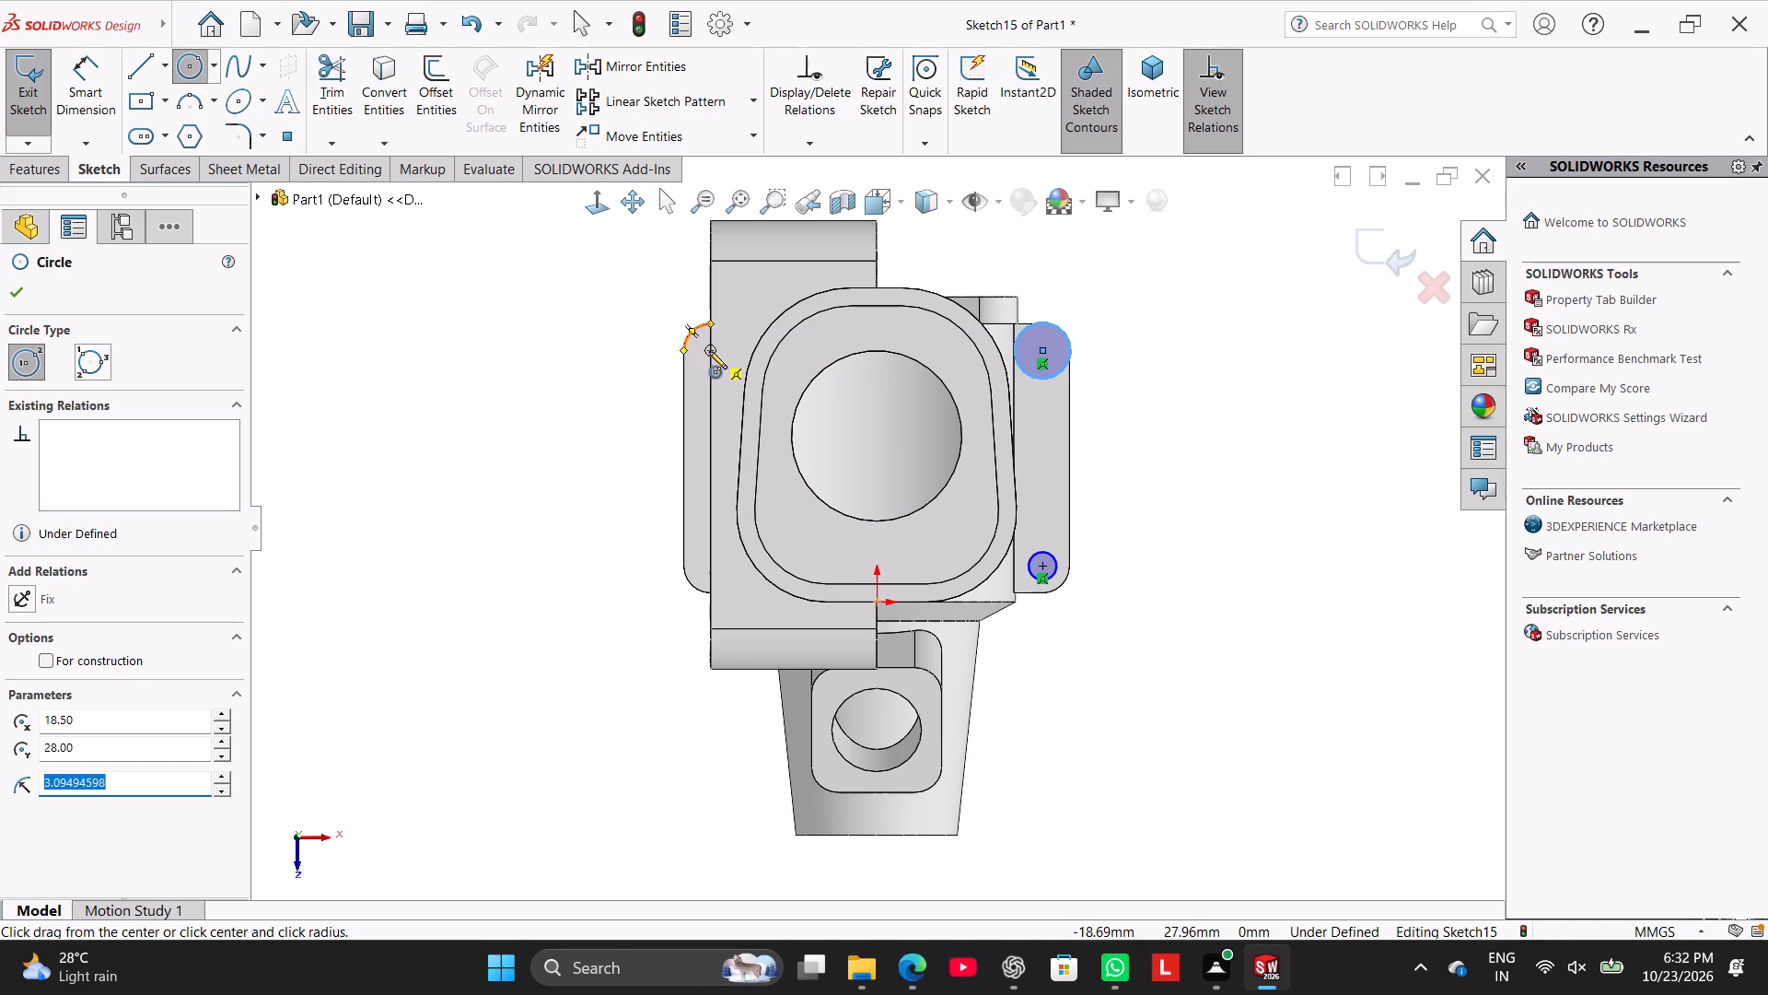
click(709, 351)
click(734, 376)
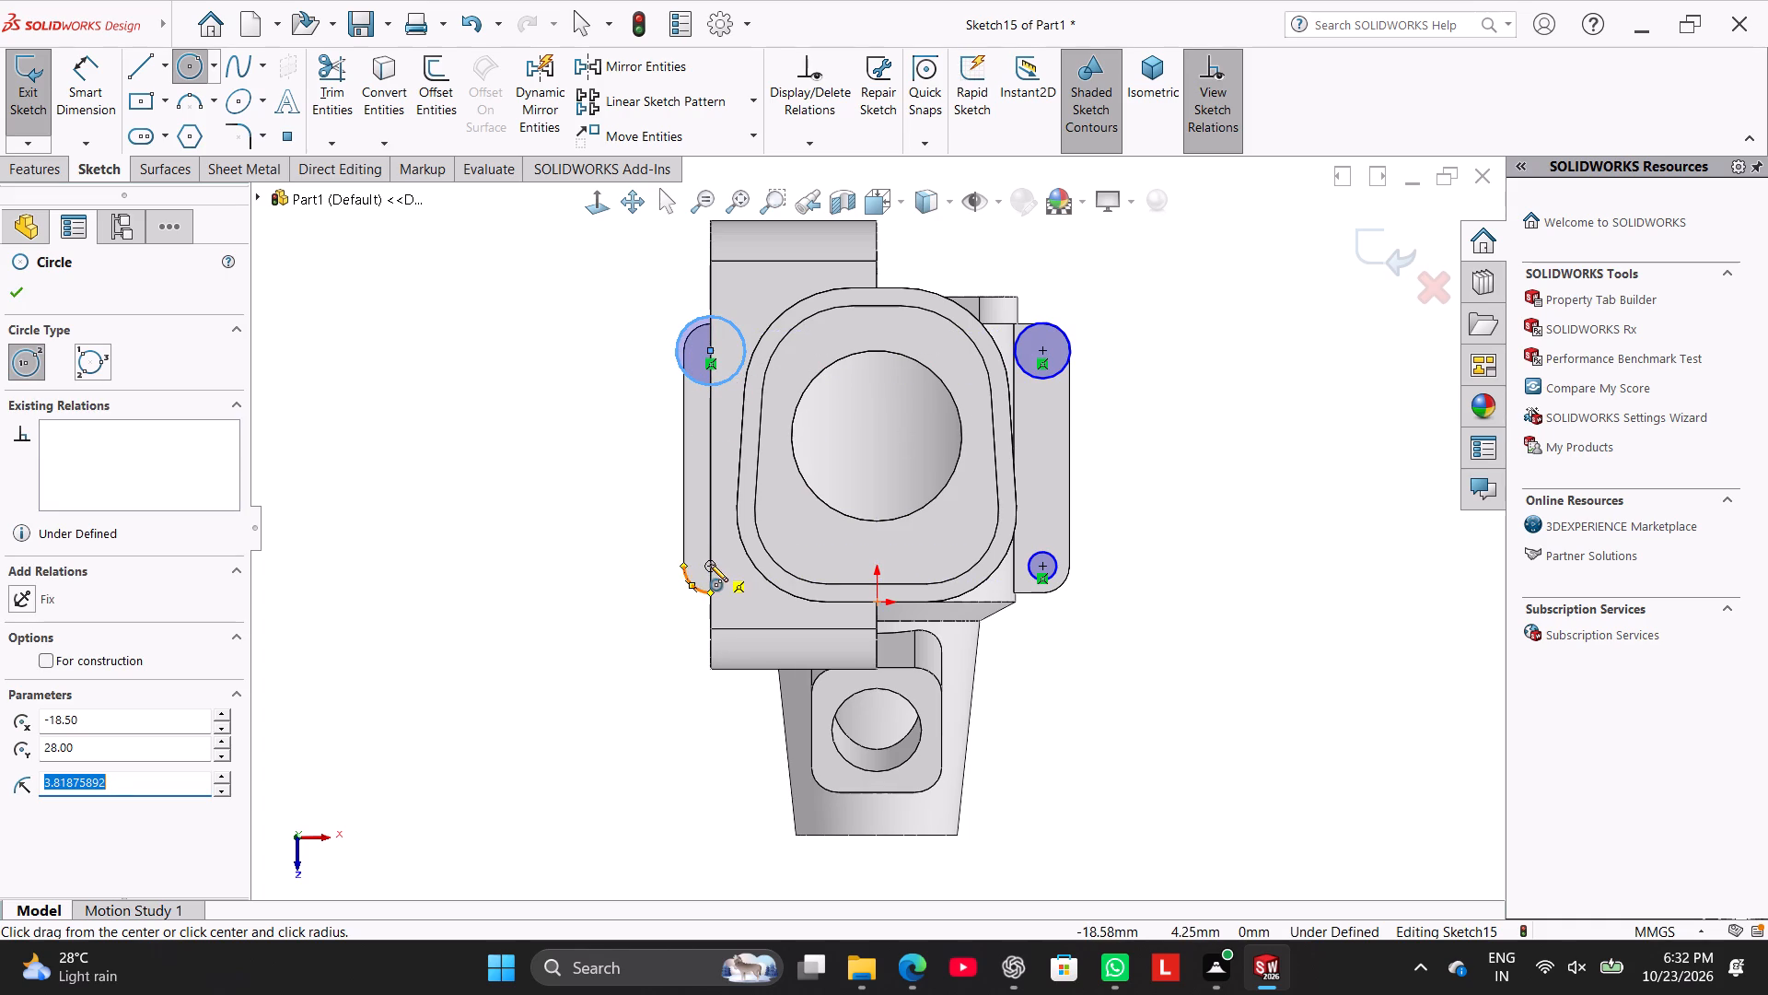
click(710, 564)
click(731, 579)
Dimension the smallest corner circle on the mounting plate to a diameter of 3 mm.
click(117, 88)
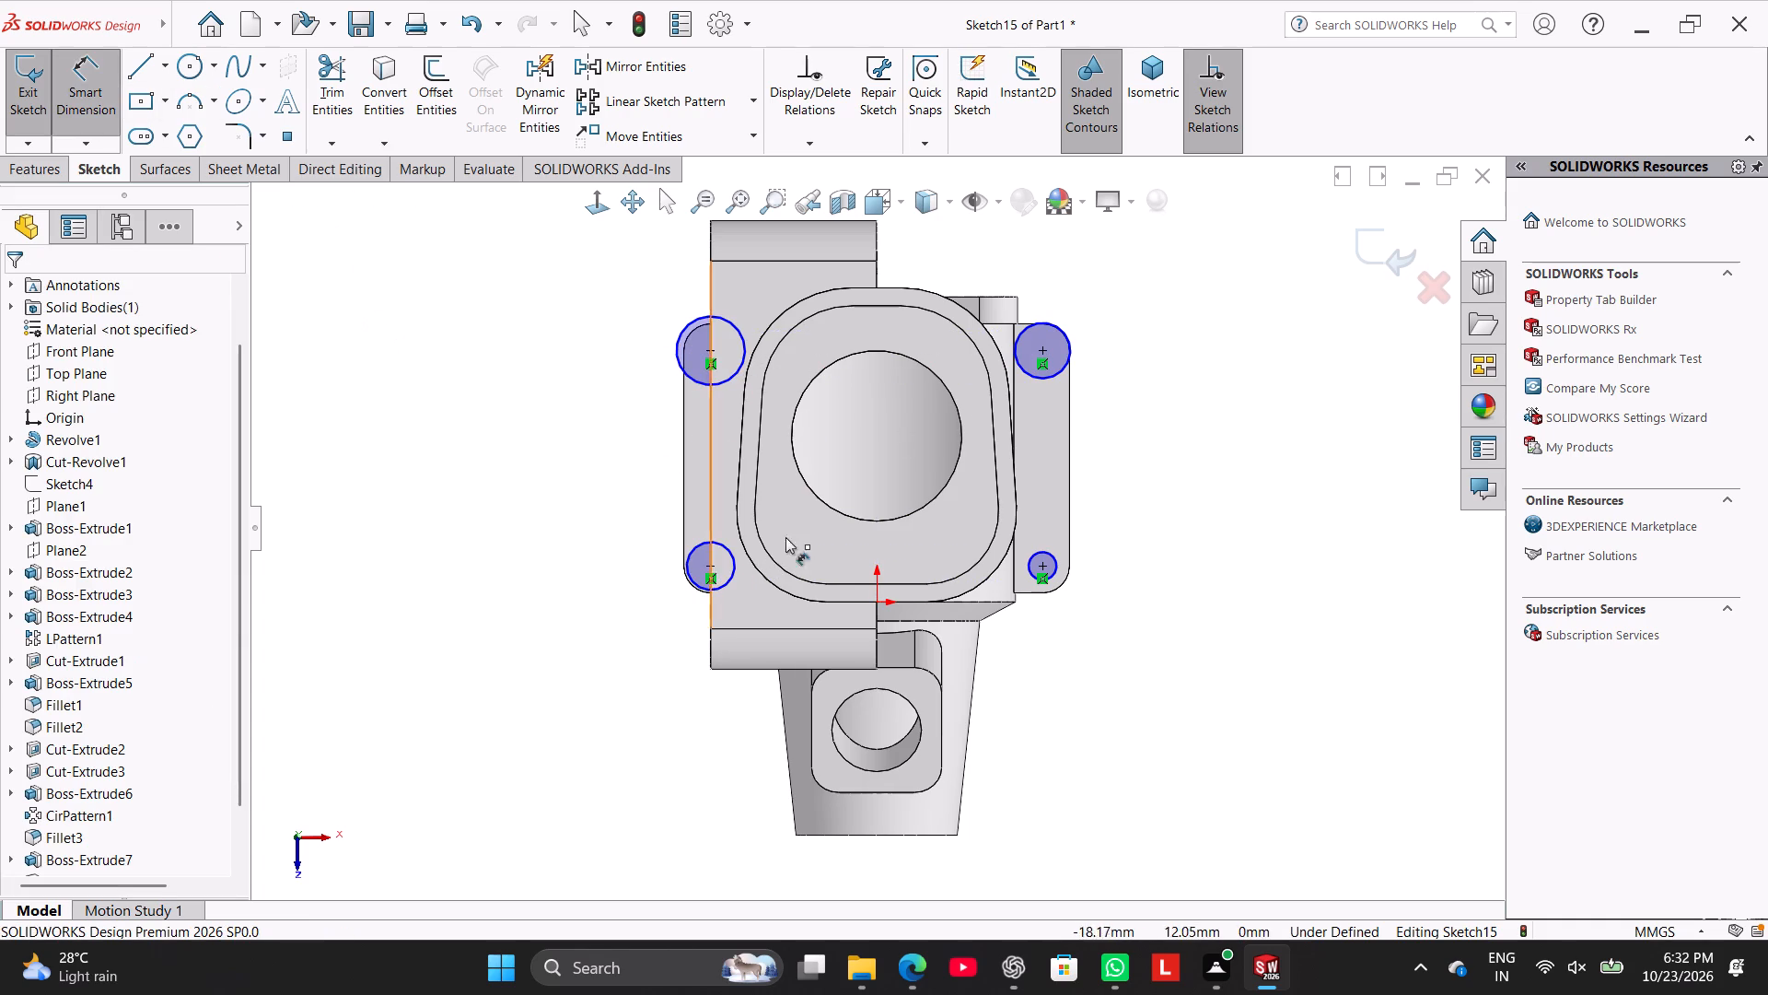
click(1052, 579)
click(1090, 657)
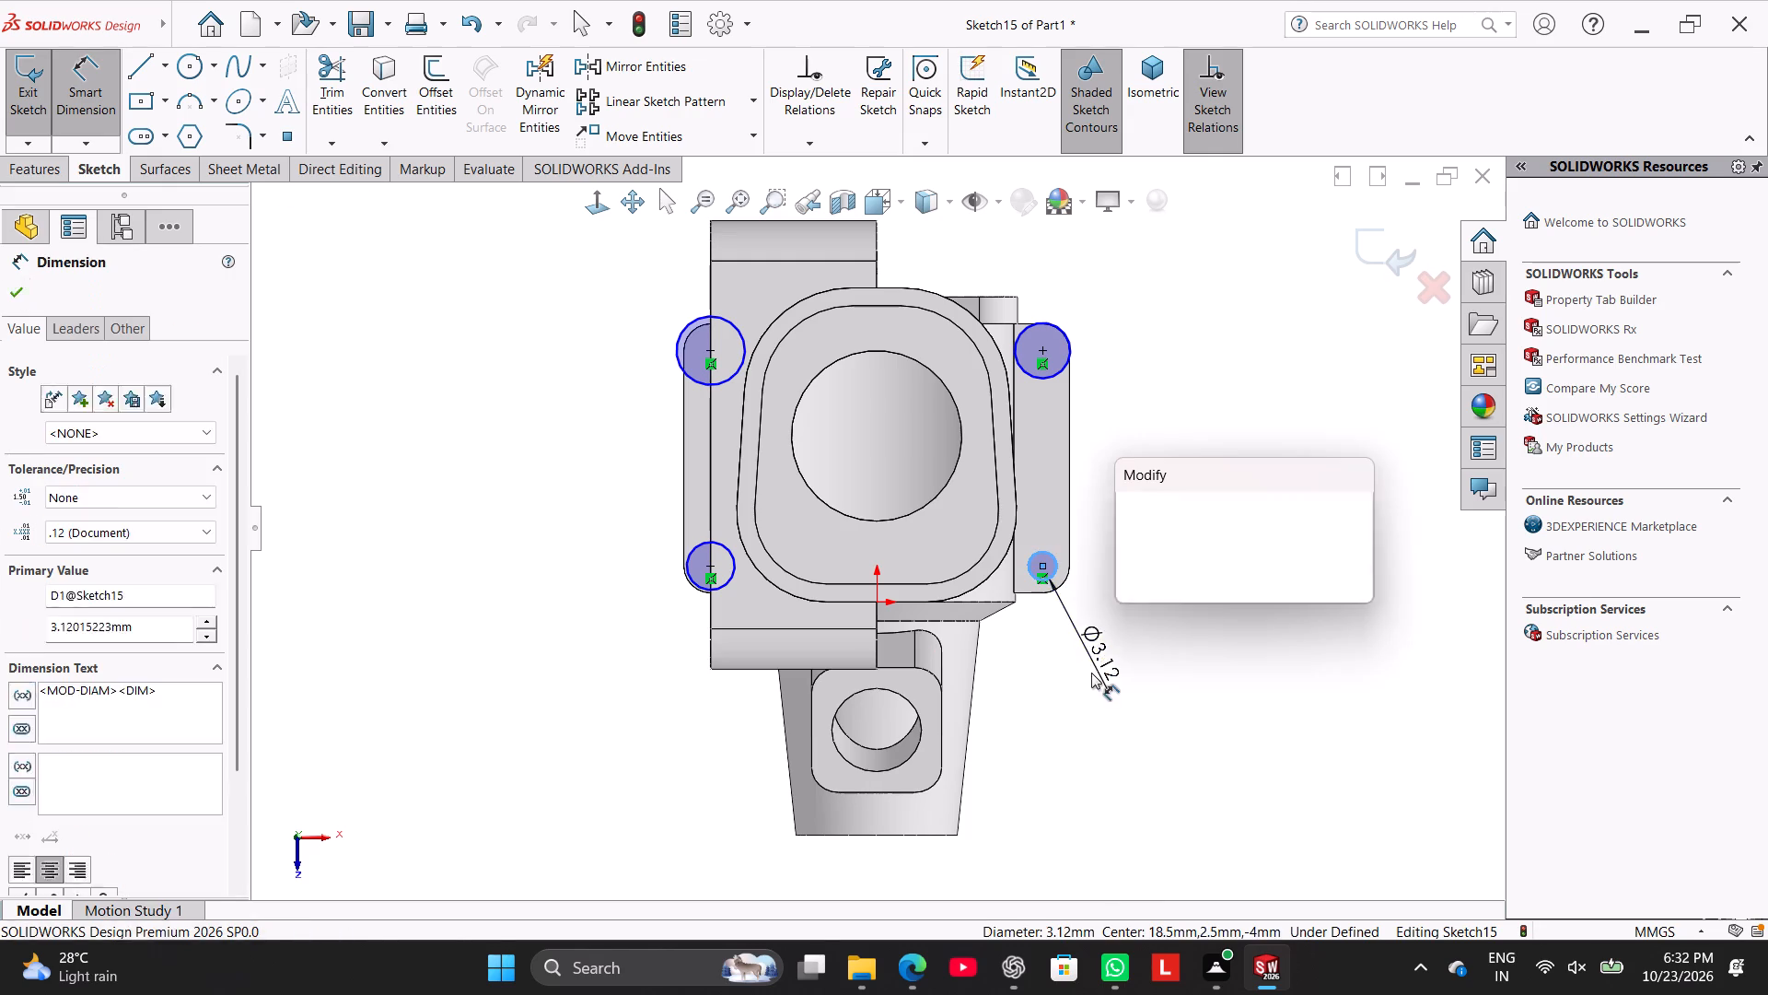
key(3)
key(Return)
right_click(1367, 448)
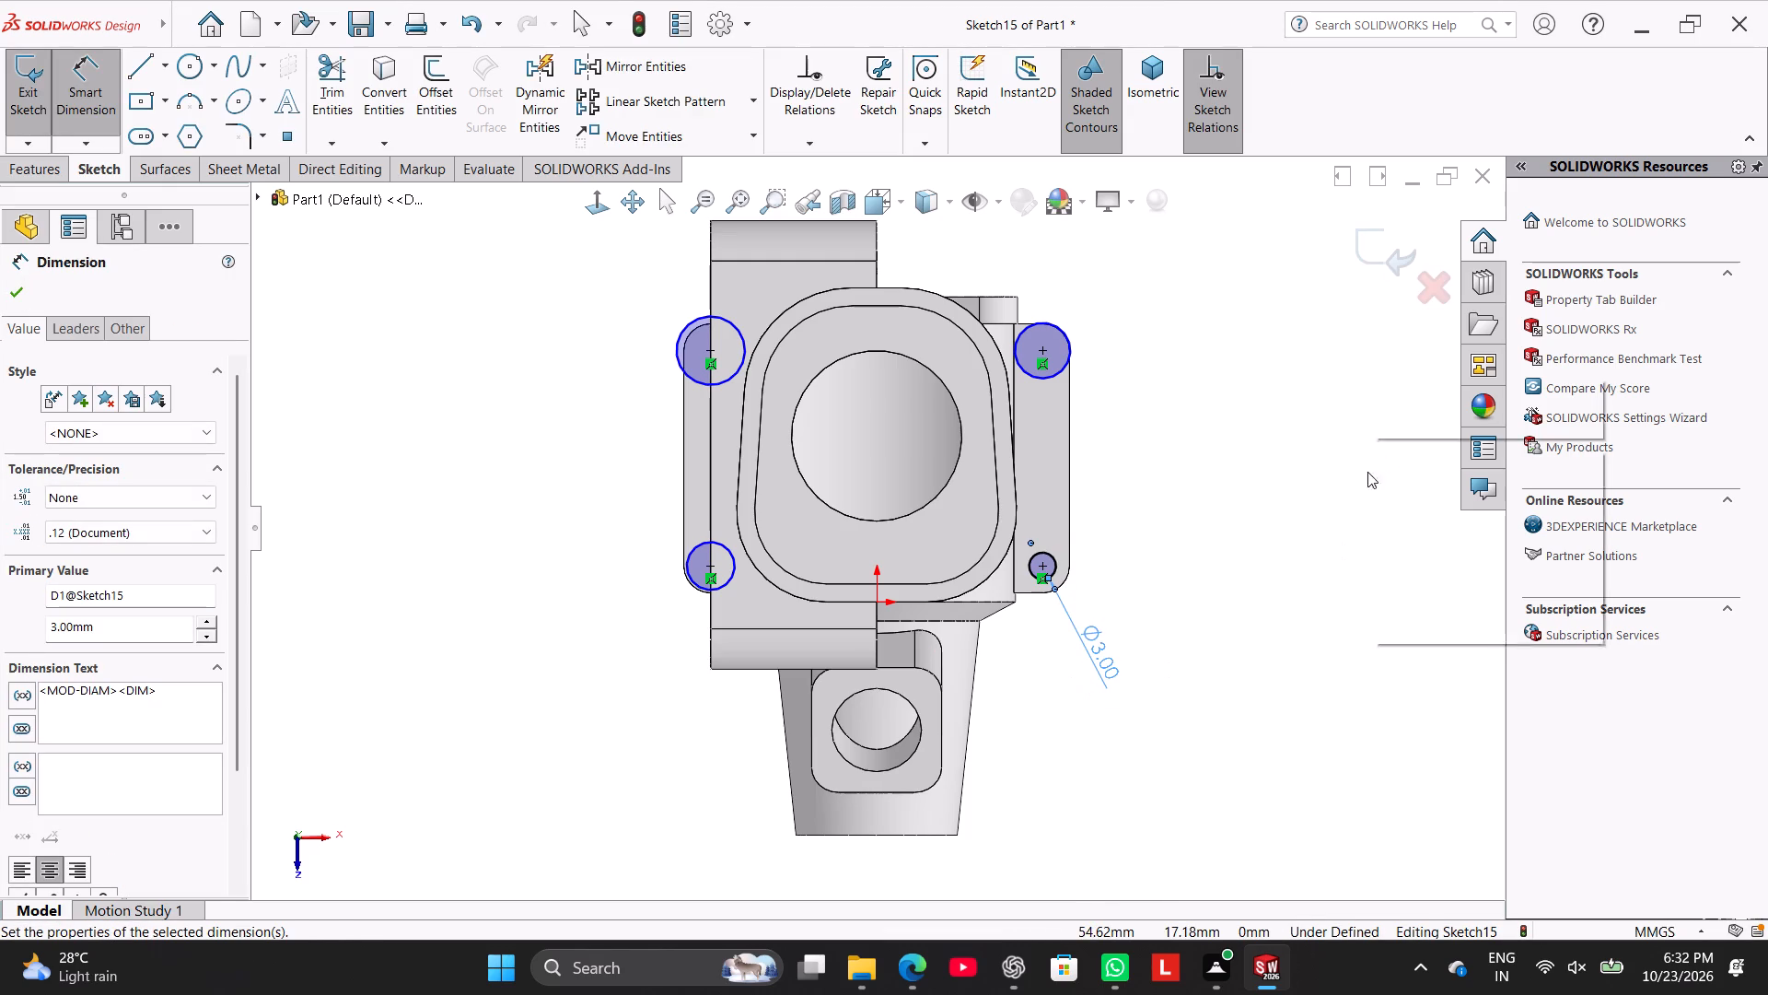
click(1408, 504)
Select all four corner circles and add an equal relation so they share the same size.
drag(1345, 604, 1202, 427)
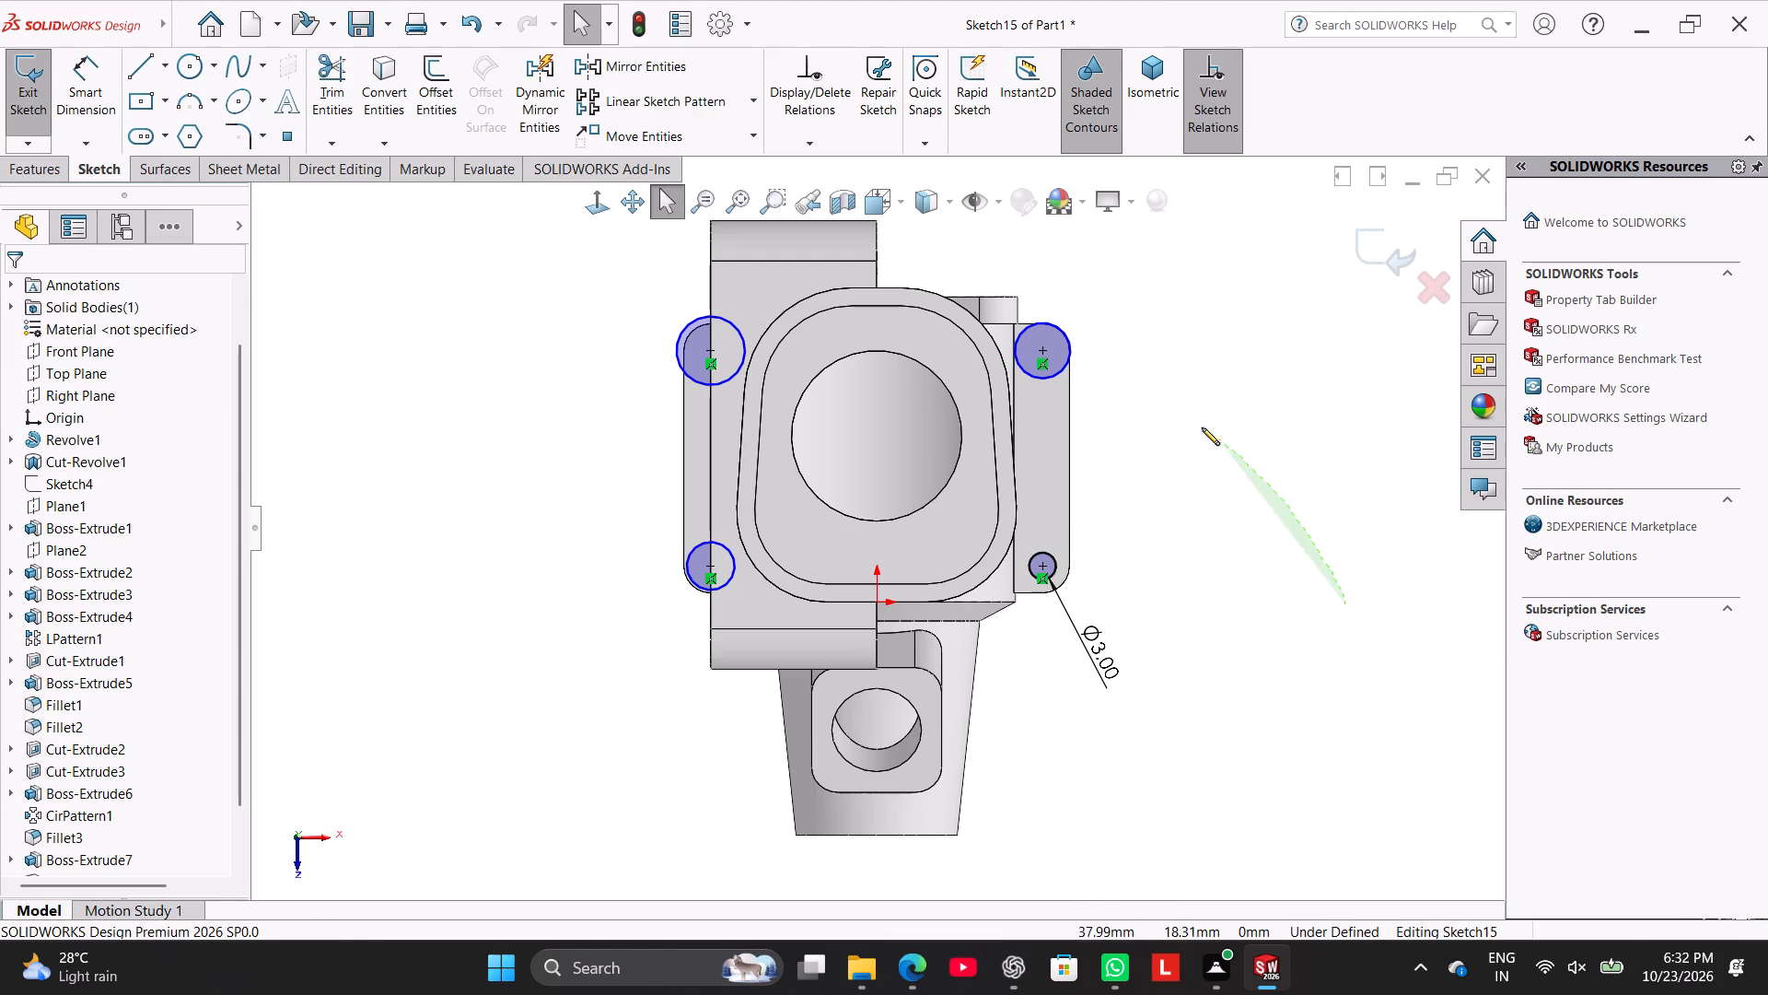
drag(1202, 427, 678, 583)
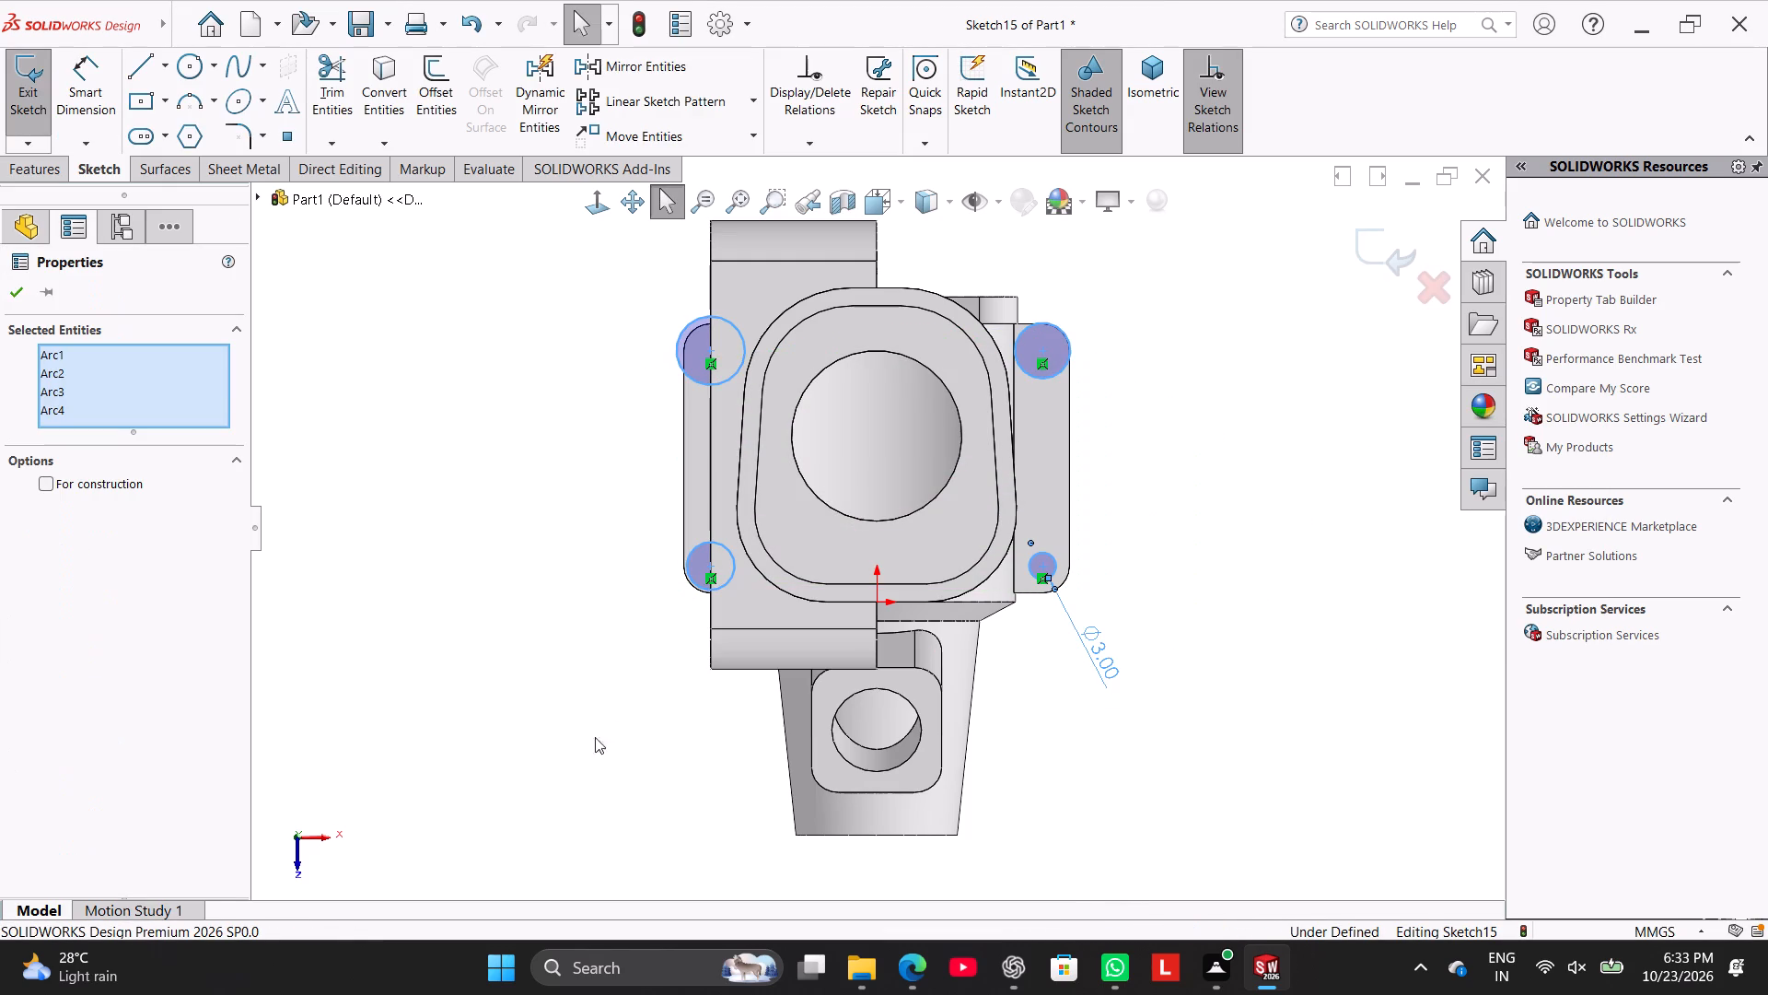
right_click(459, 504)
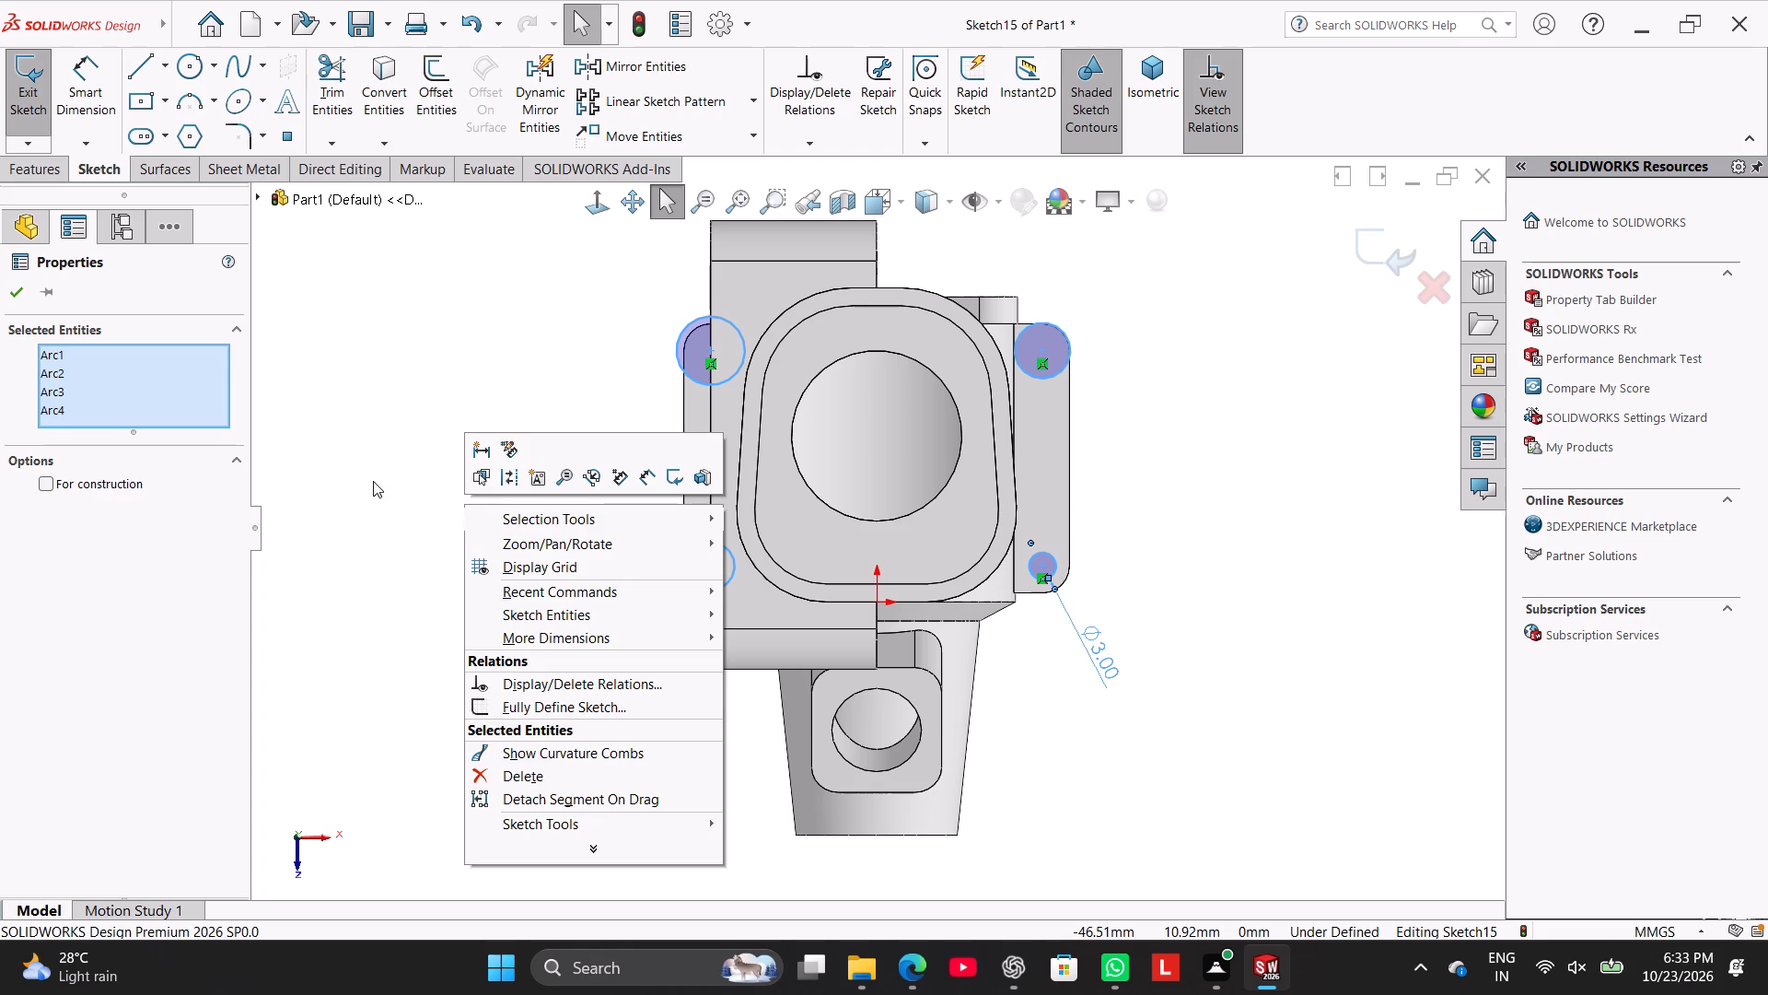
click(371, 481)
ctrl+drag(1152, 378, 649, 377)
drag(1206, 417, 710, 516)
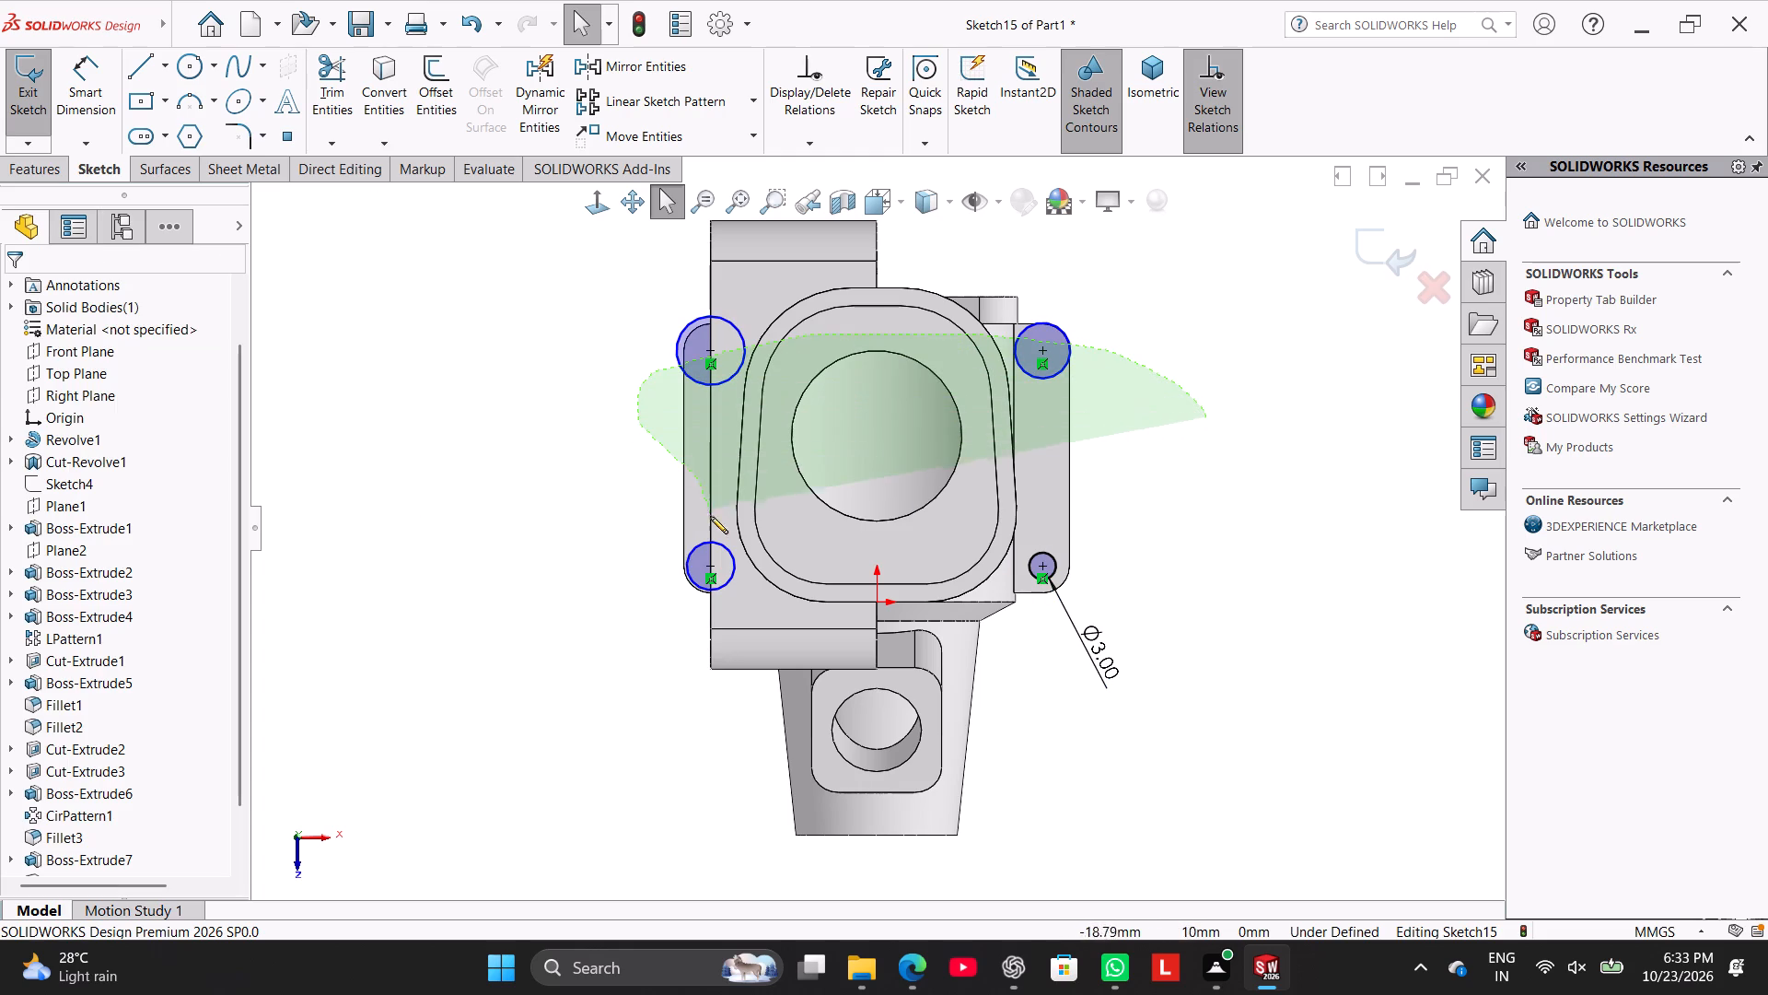
drag(710, 516, 715, 521)
ctrl+click(727, 584)
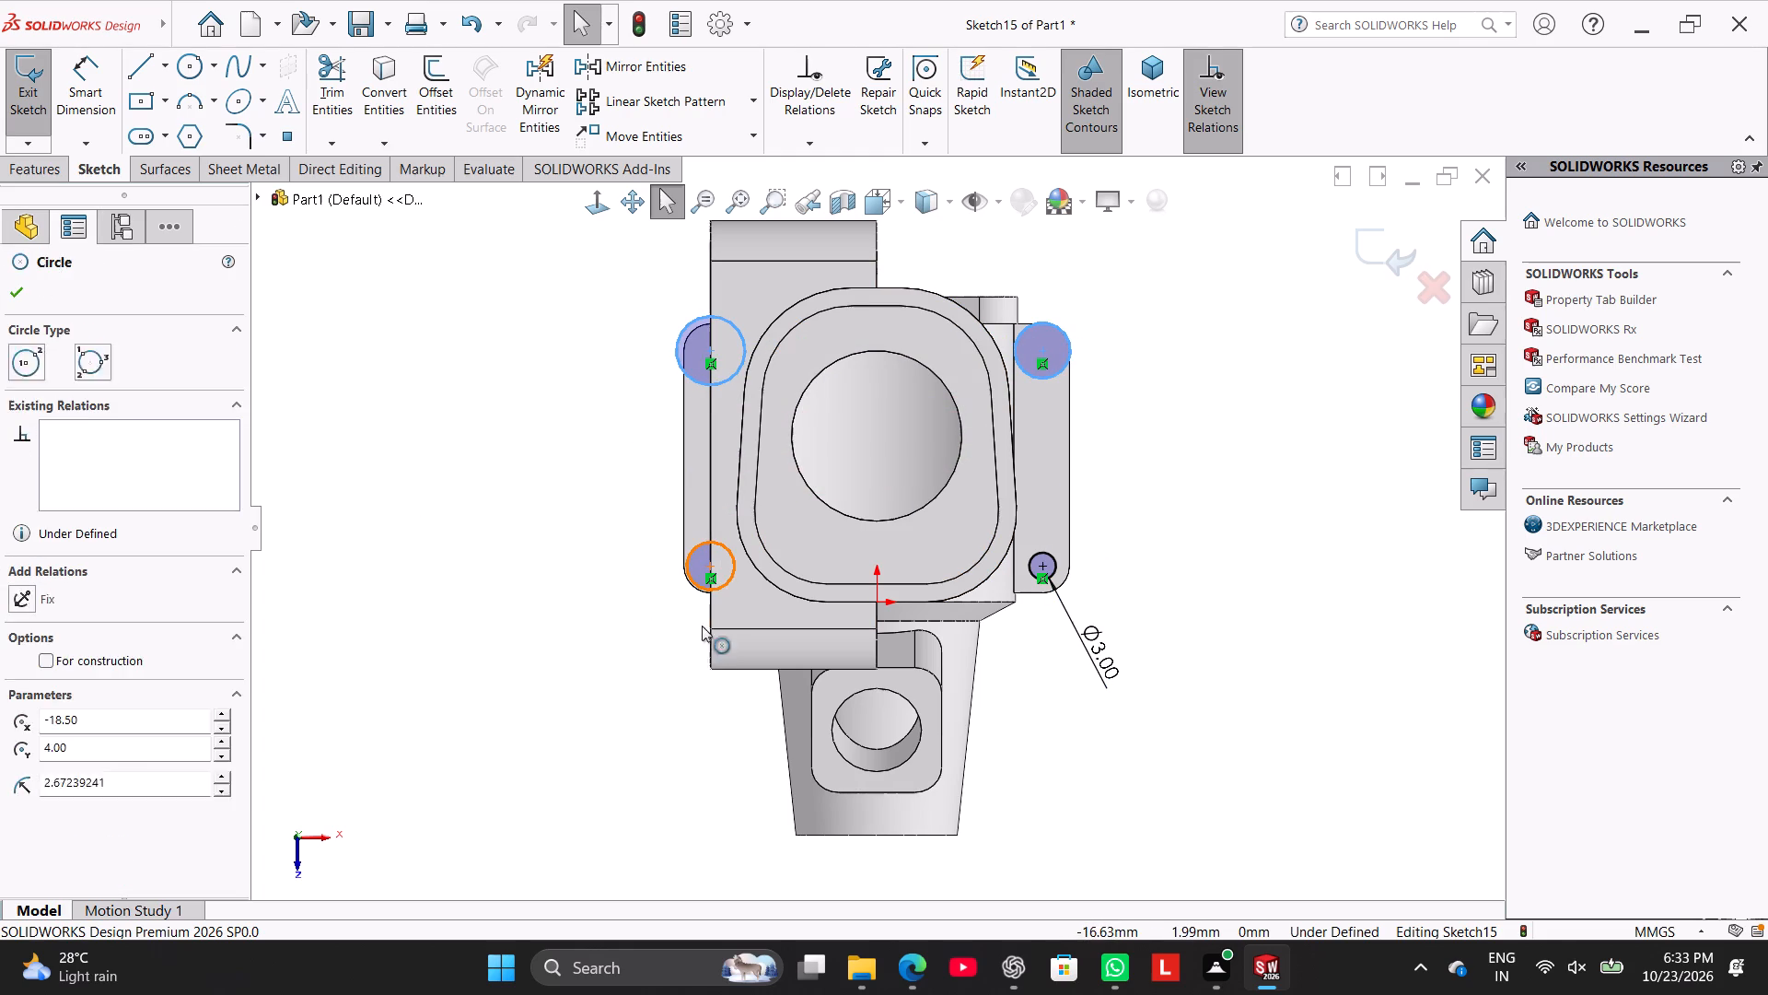
ctrl+click(1035, 578)
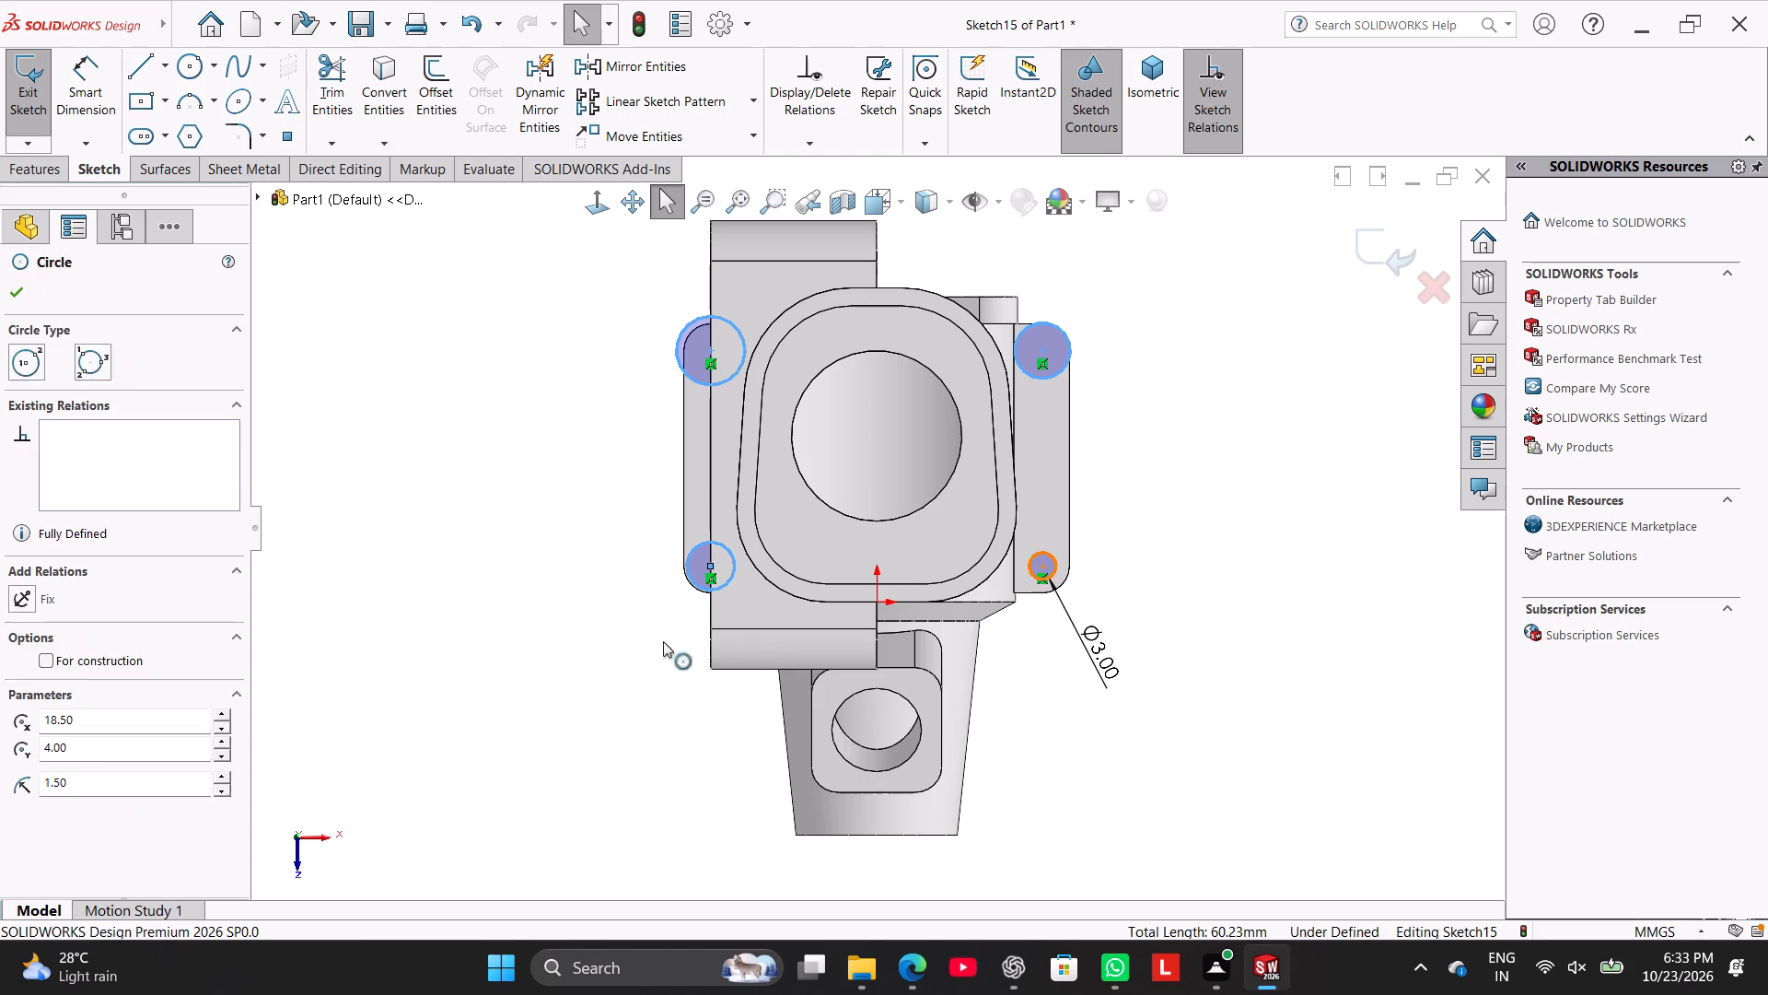
click(68, 709)
click(301, 563)
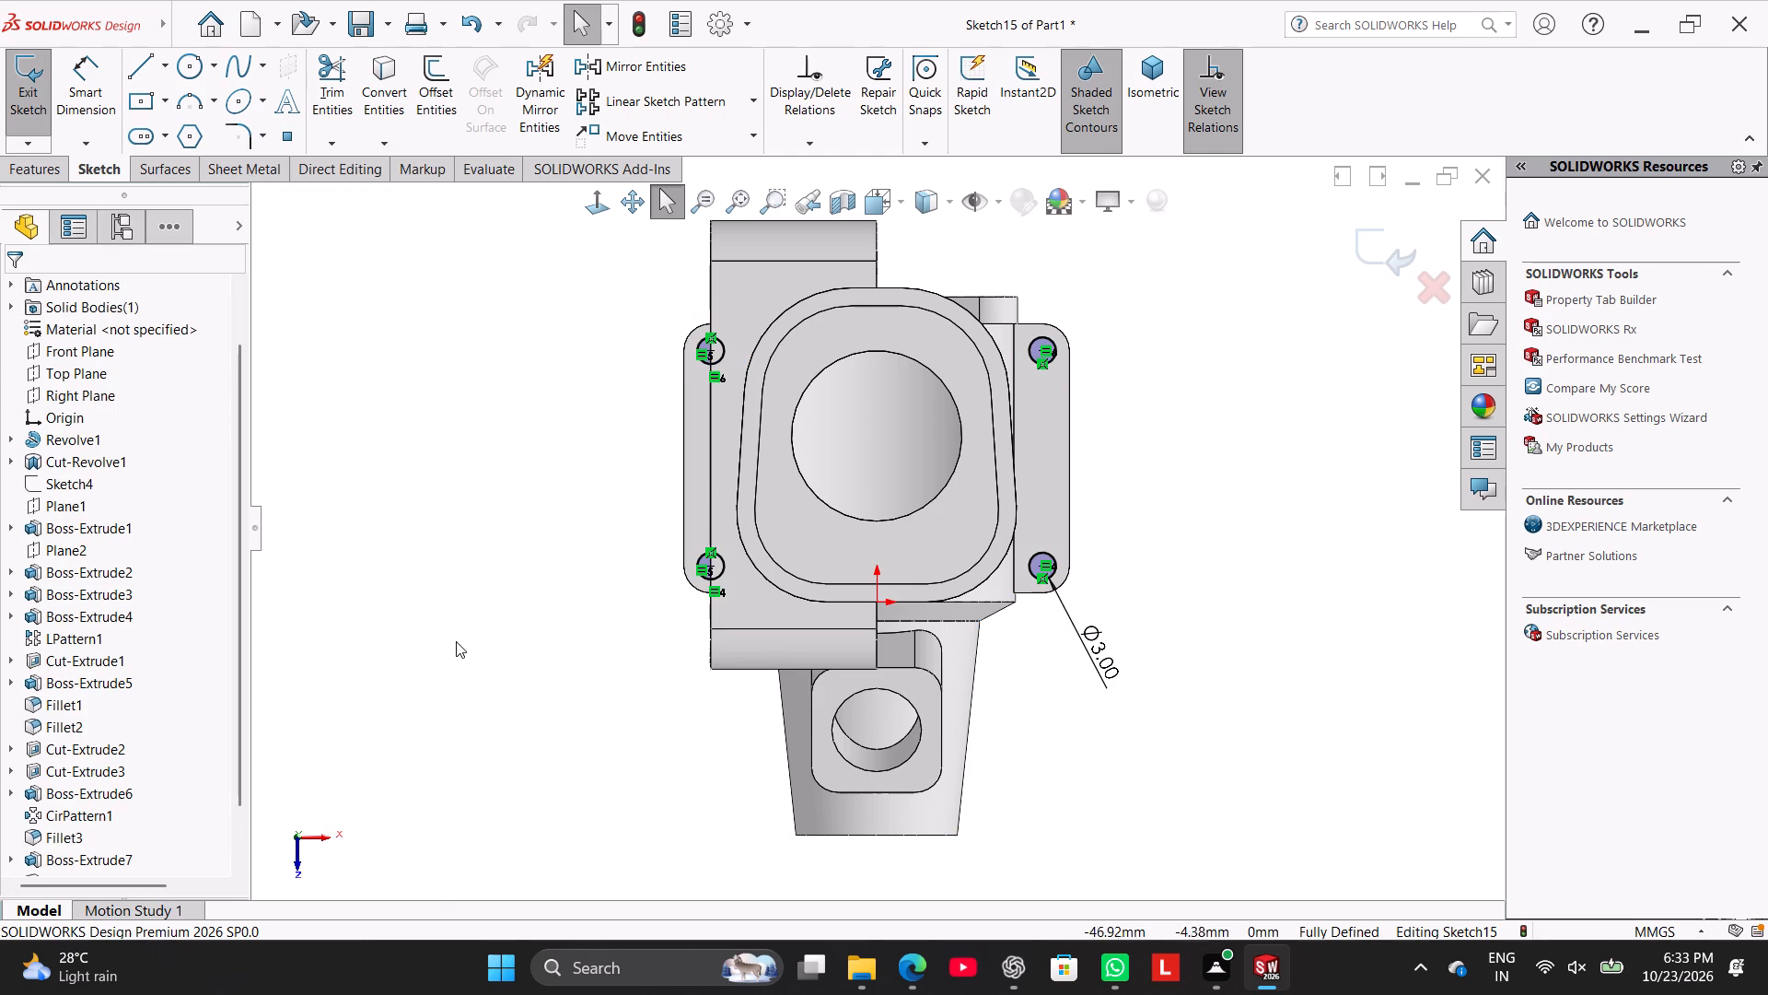
Cut-extrude the four corner circles into the mounting plate as bolt holes, changing the cut's end condition.
right_drag(456, 643, 576, 456)
click(40, 176)
click(331, 104)
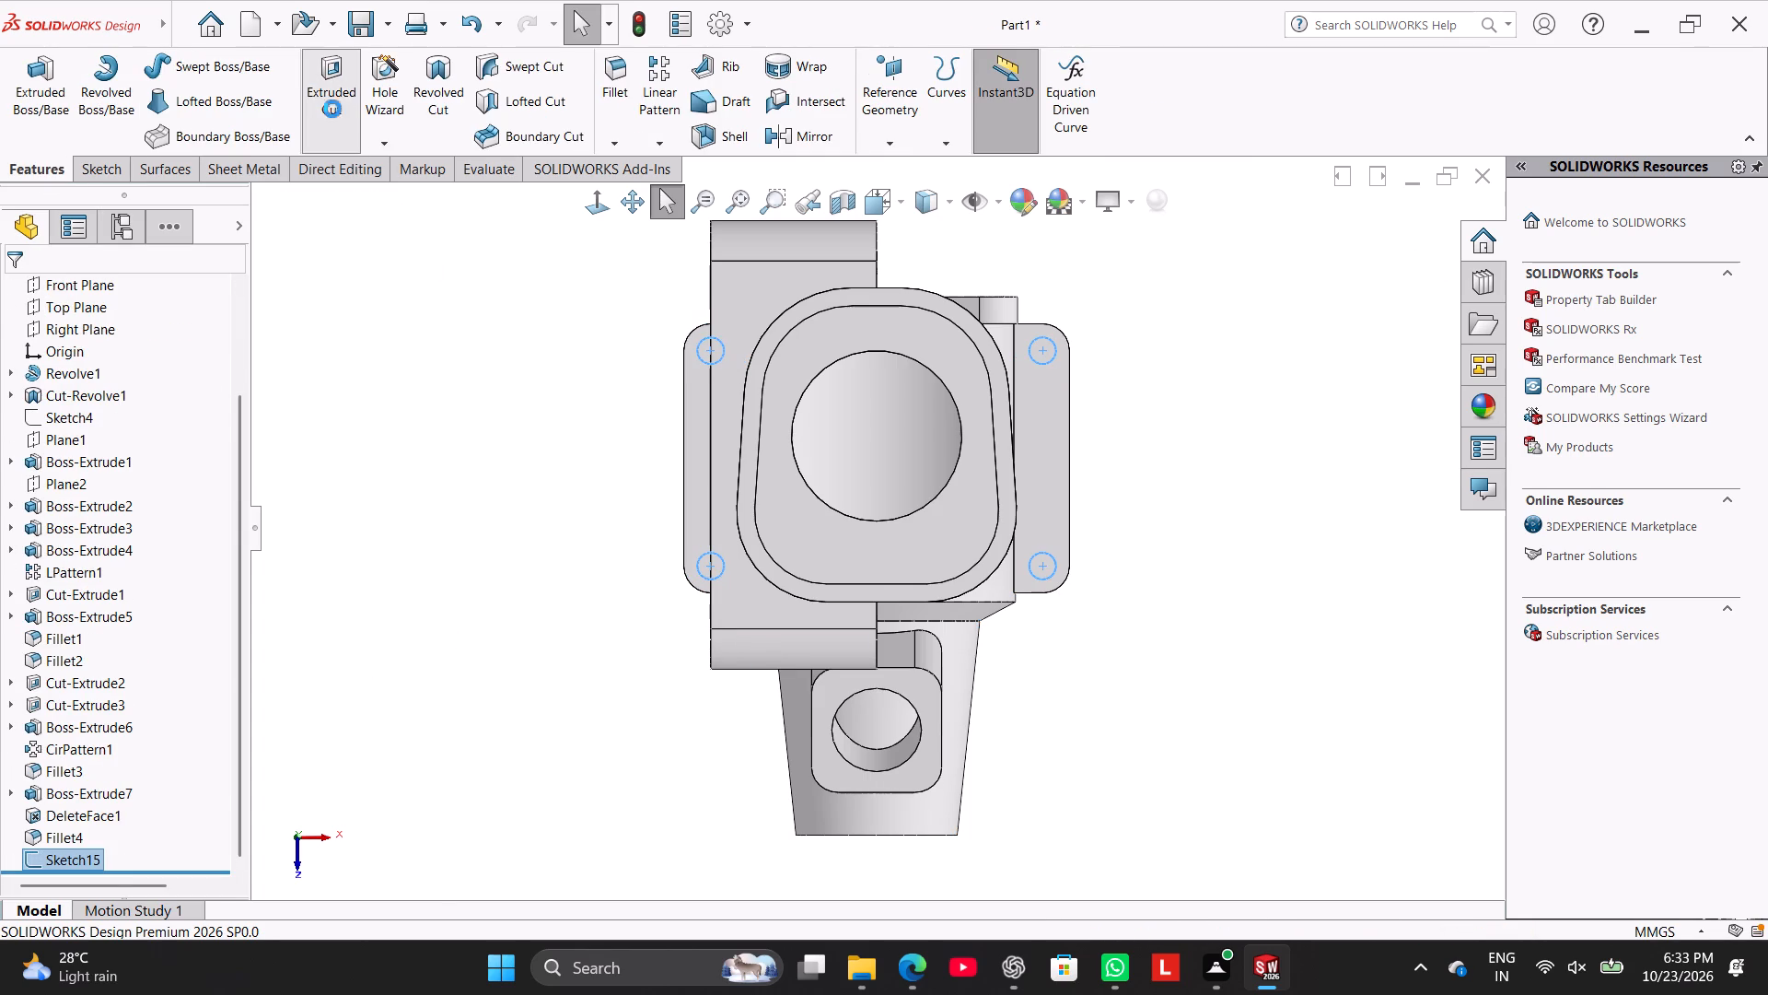
middle_drag(457, 579, 301, 404)
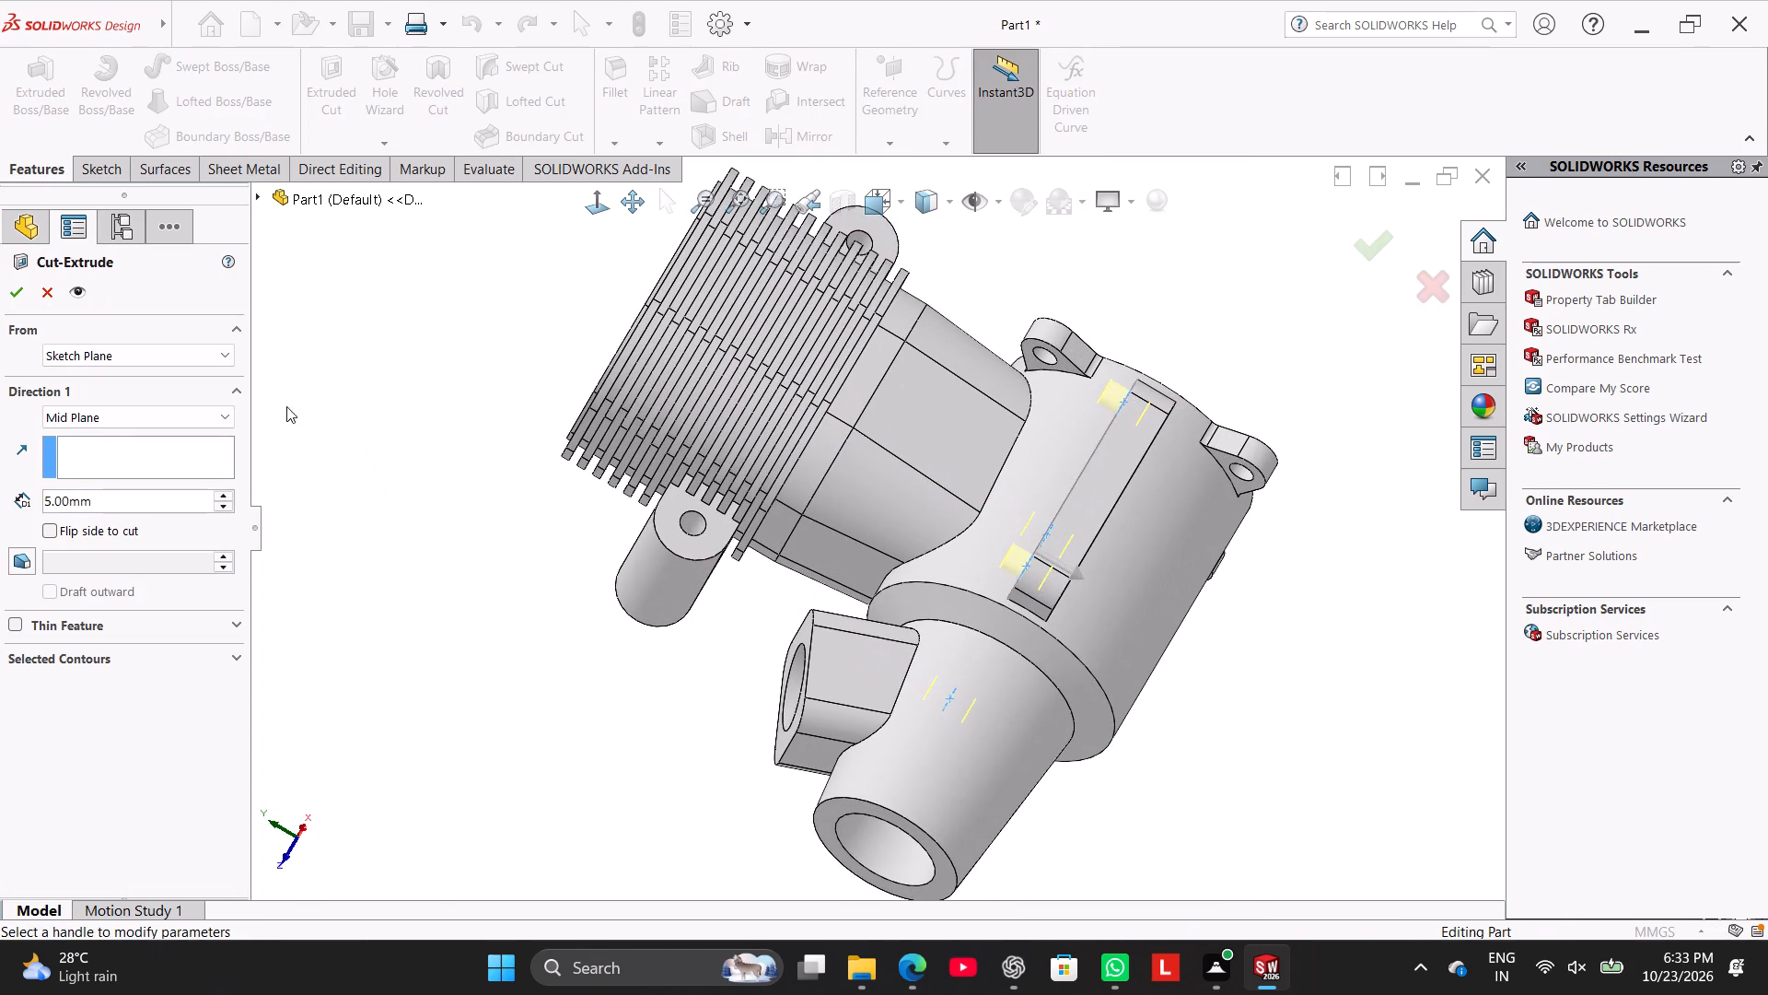
click(73, 416)
click(115, 482)
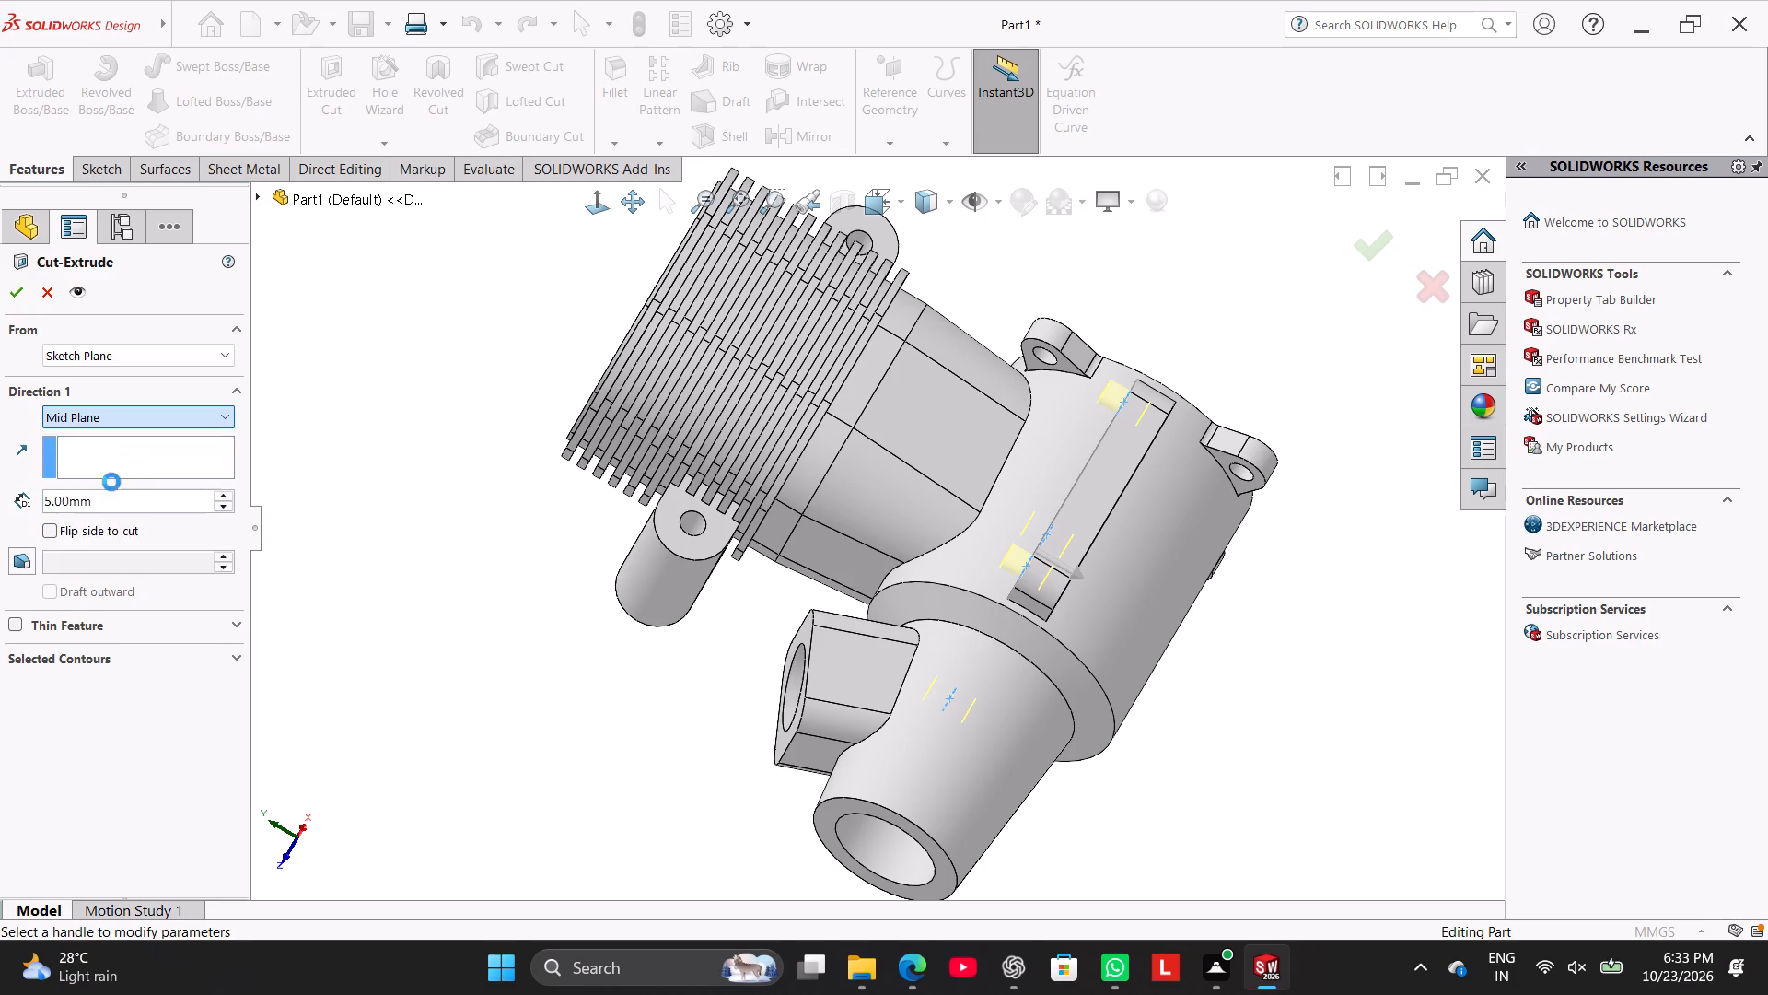
click(21, 300)
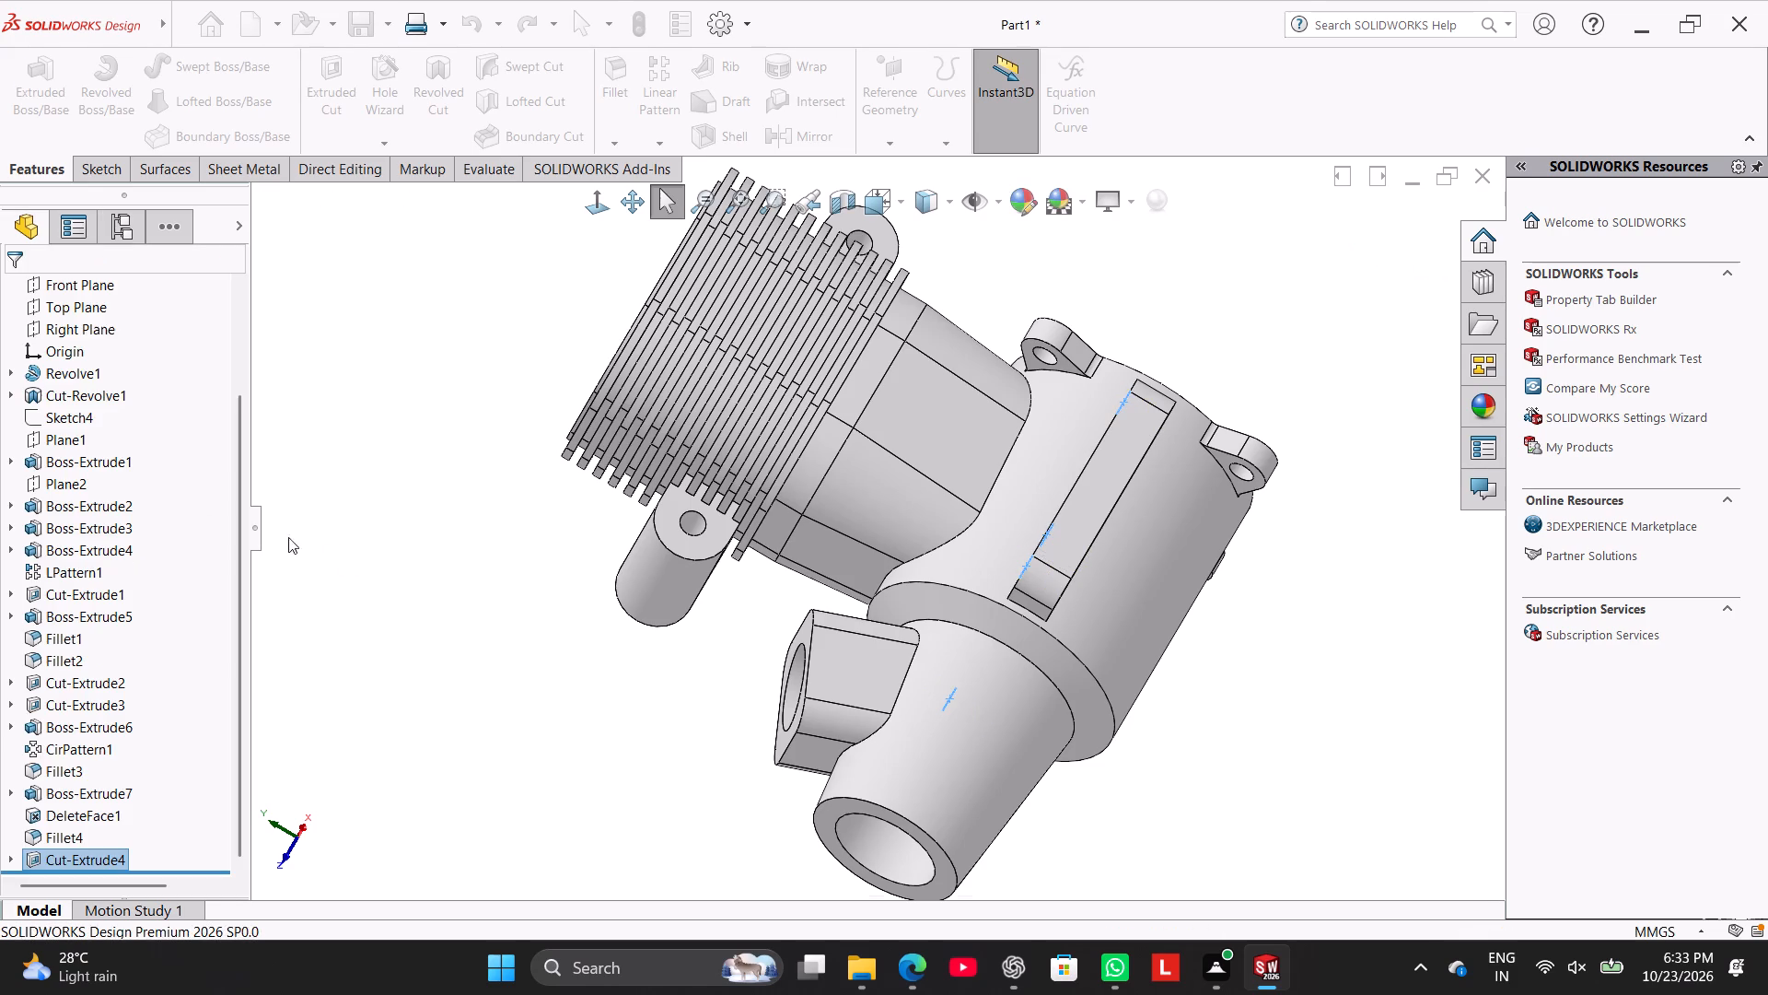
click(490, 626)
right_drag(466, 674, 821, 498)
click(463, 646)
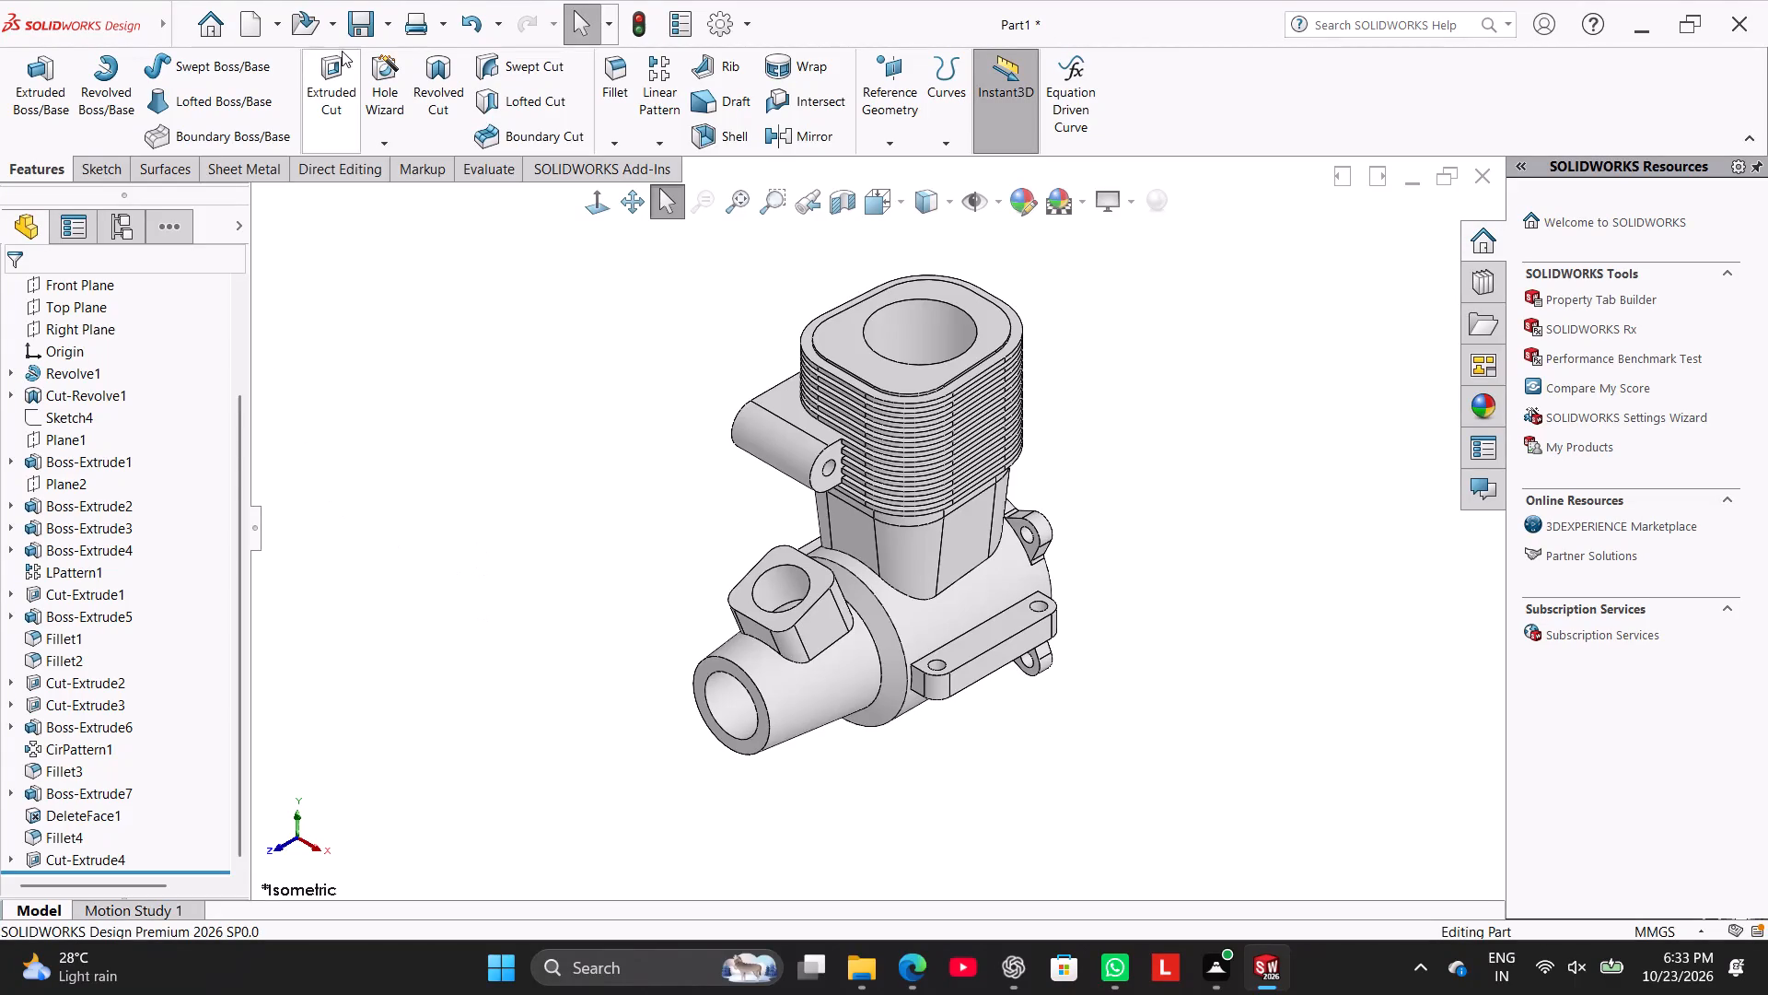
Fillet the base edge where the small bored square boss meets the tapered tube with a 2 mm radius.
click(618, 83)
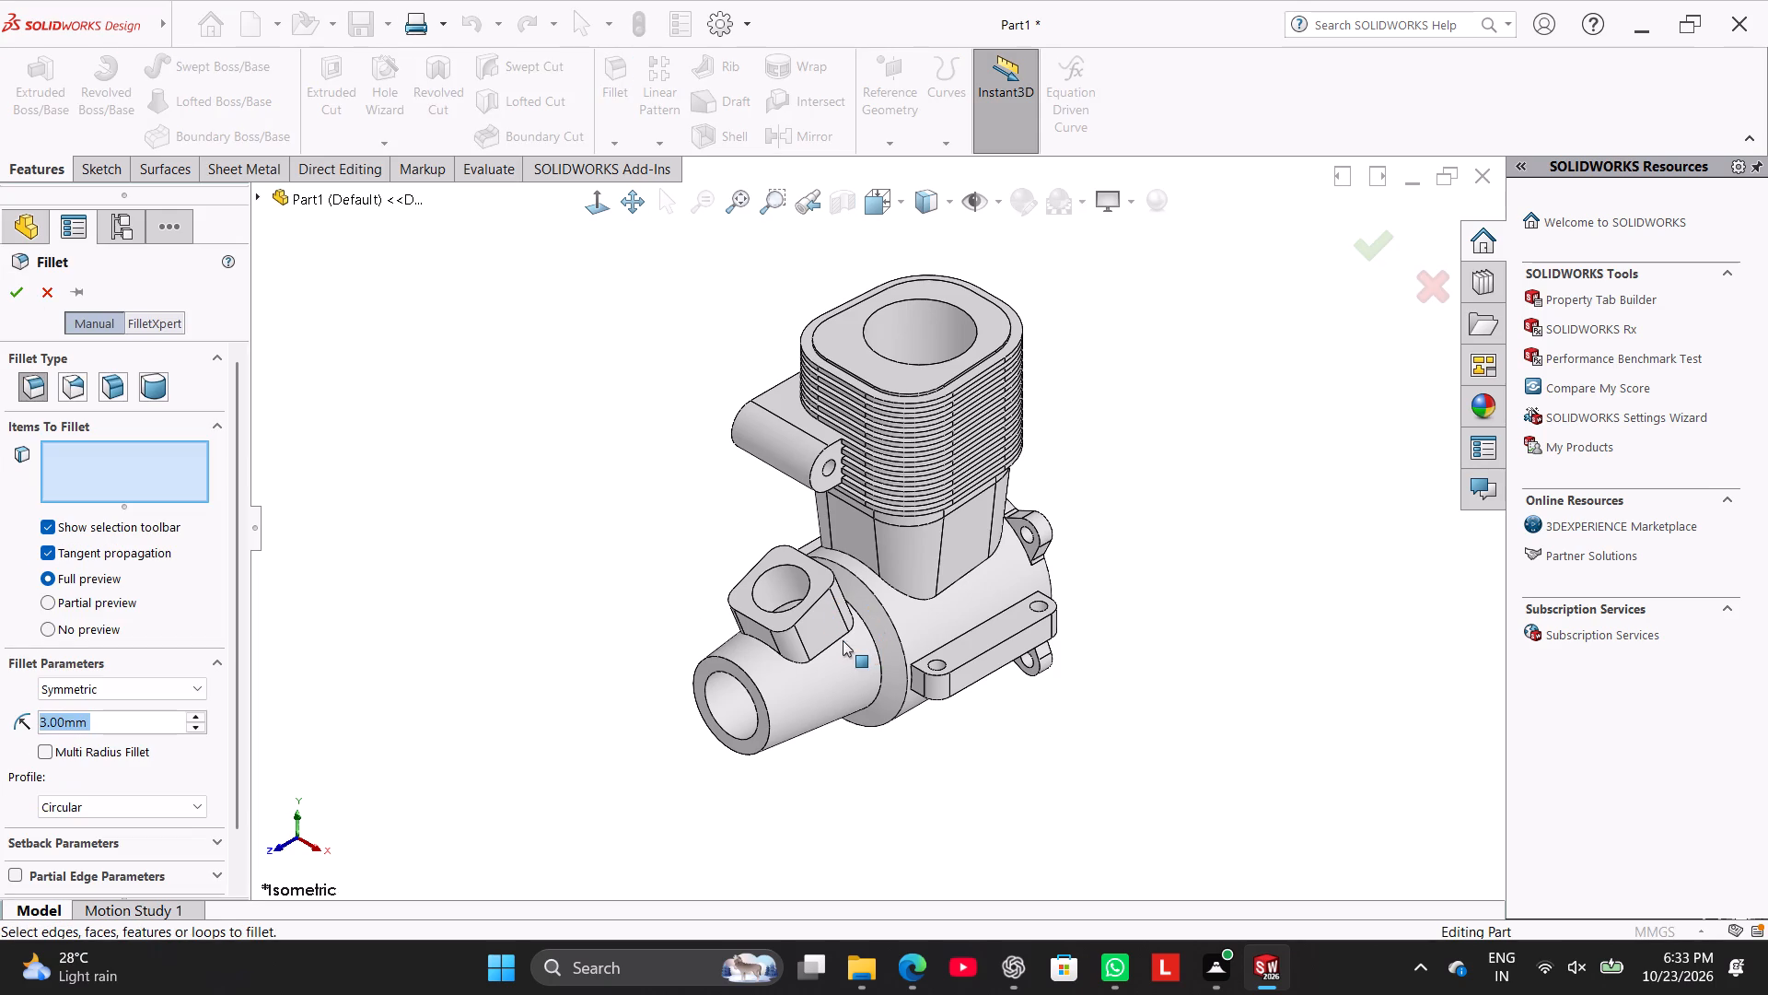
click(768, 644)
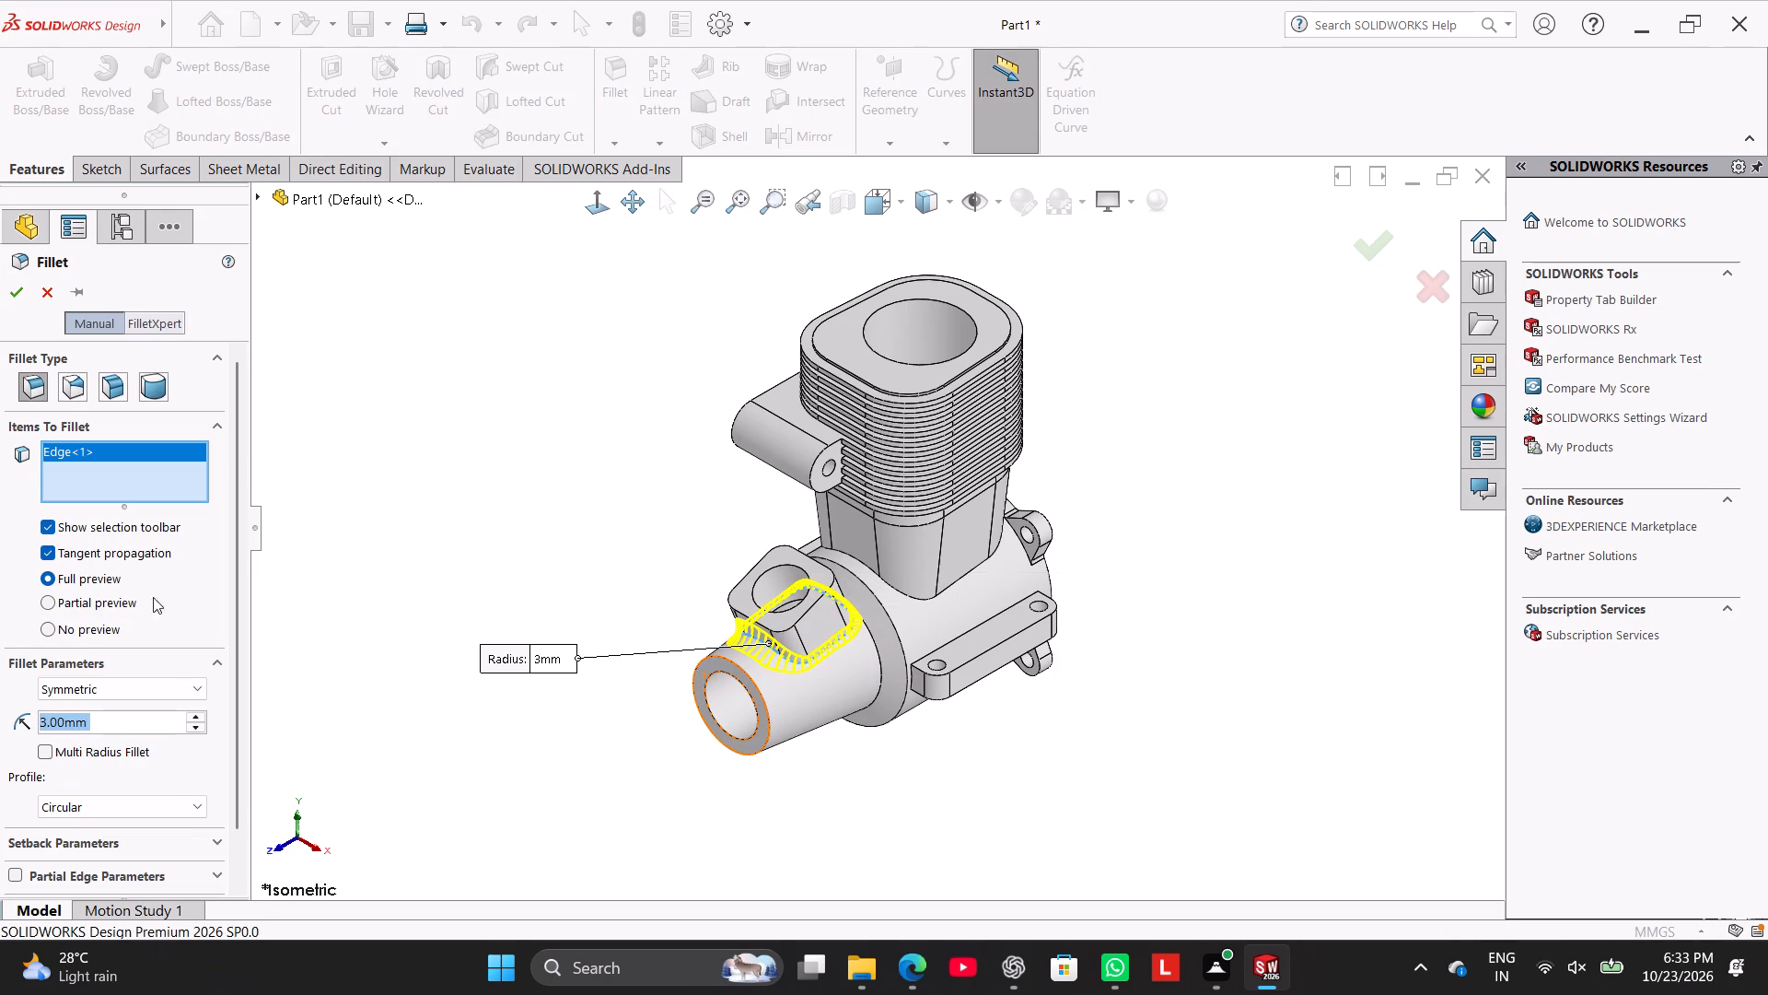
key(2)
key(Return)
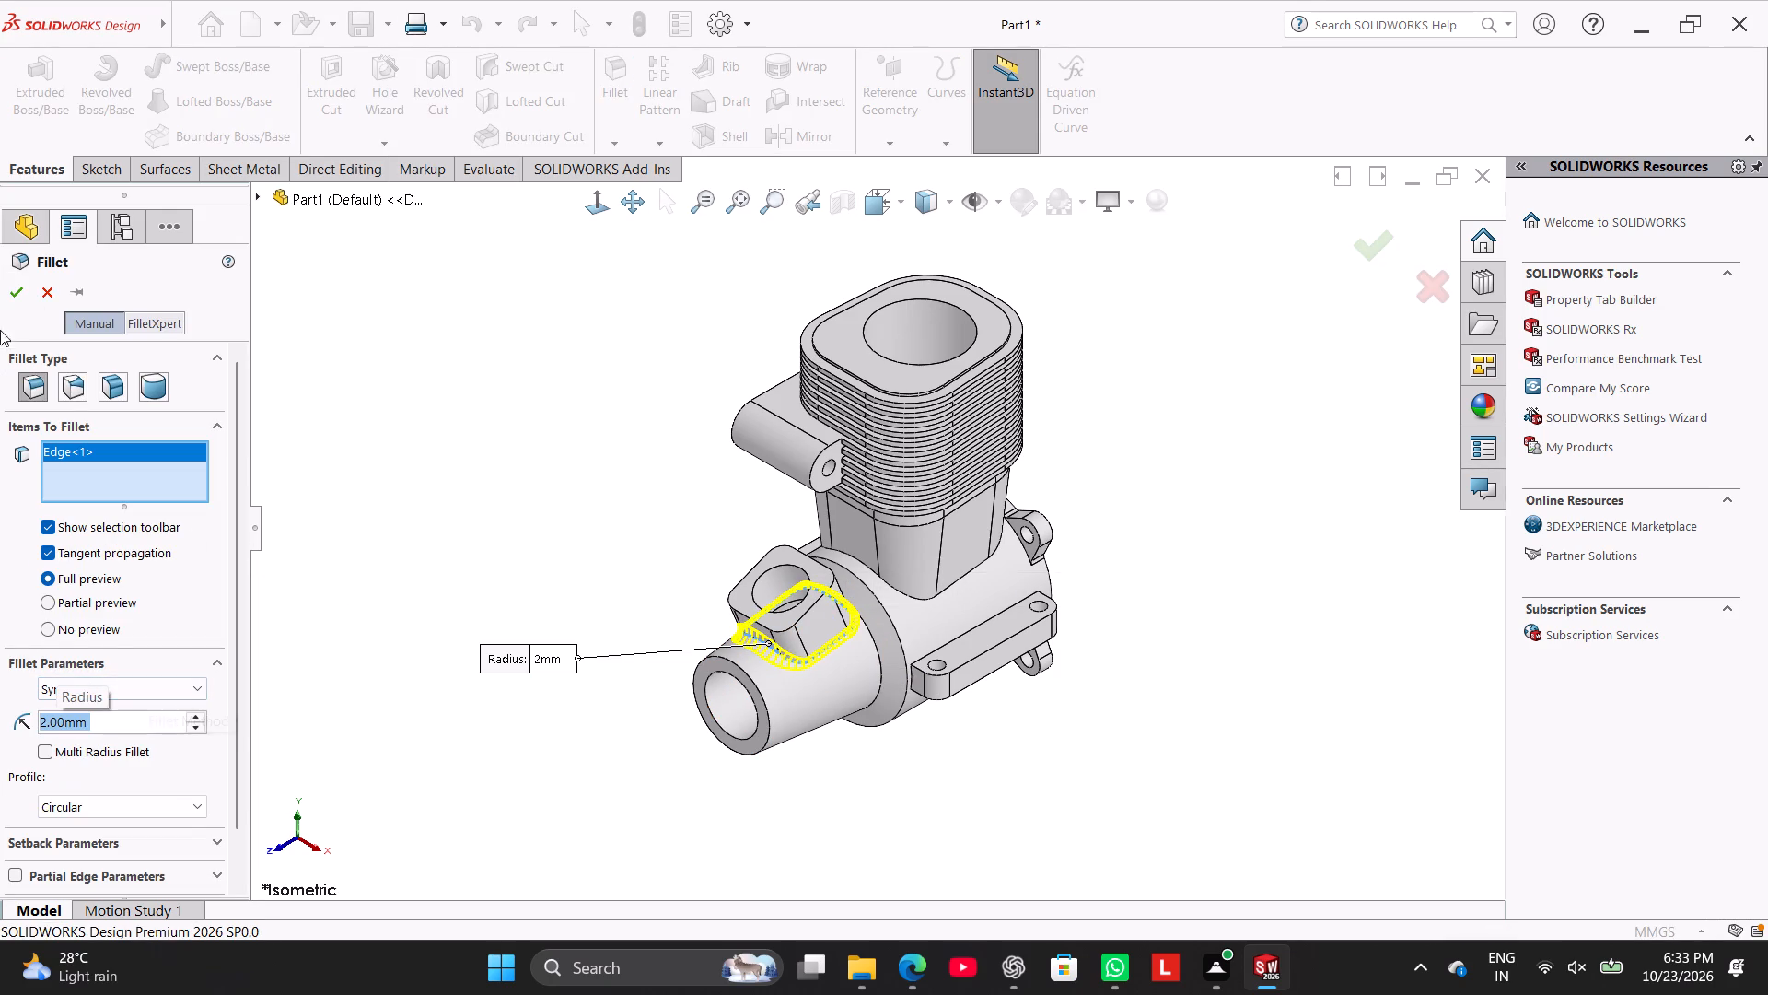
click(17, 298)
click(520, 392)
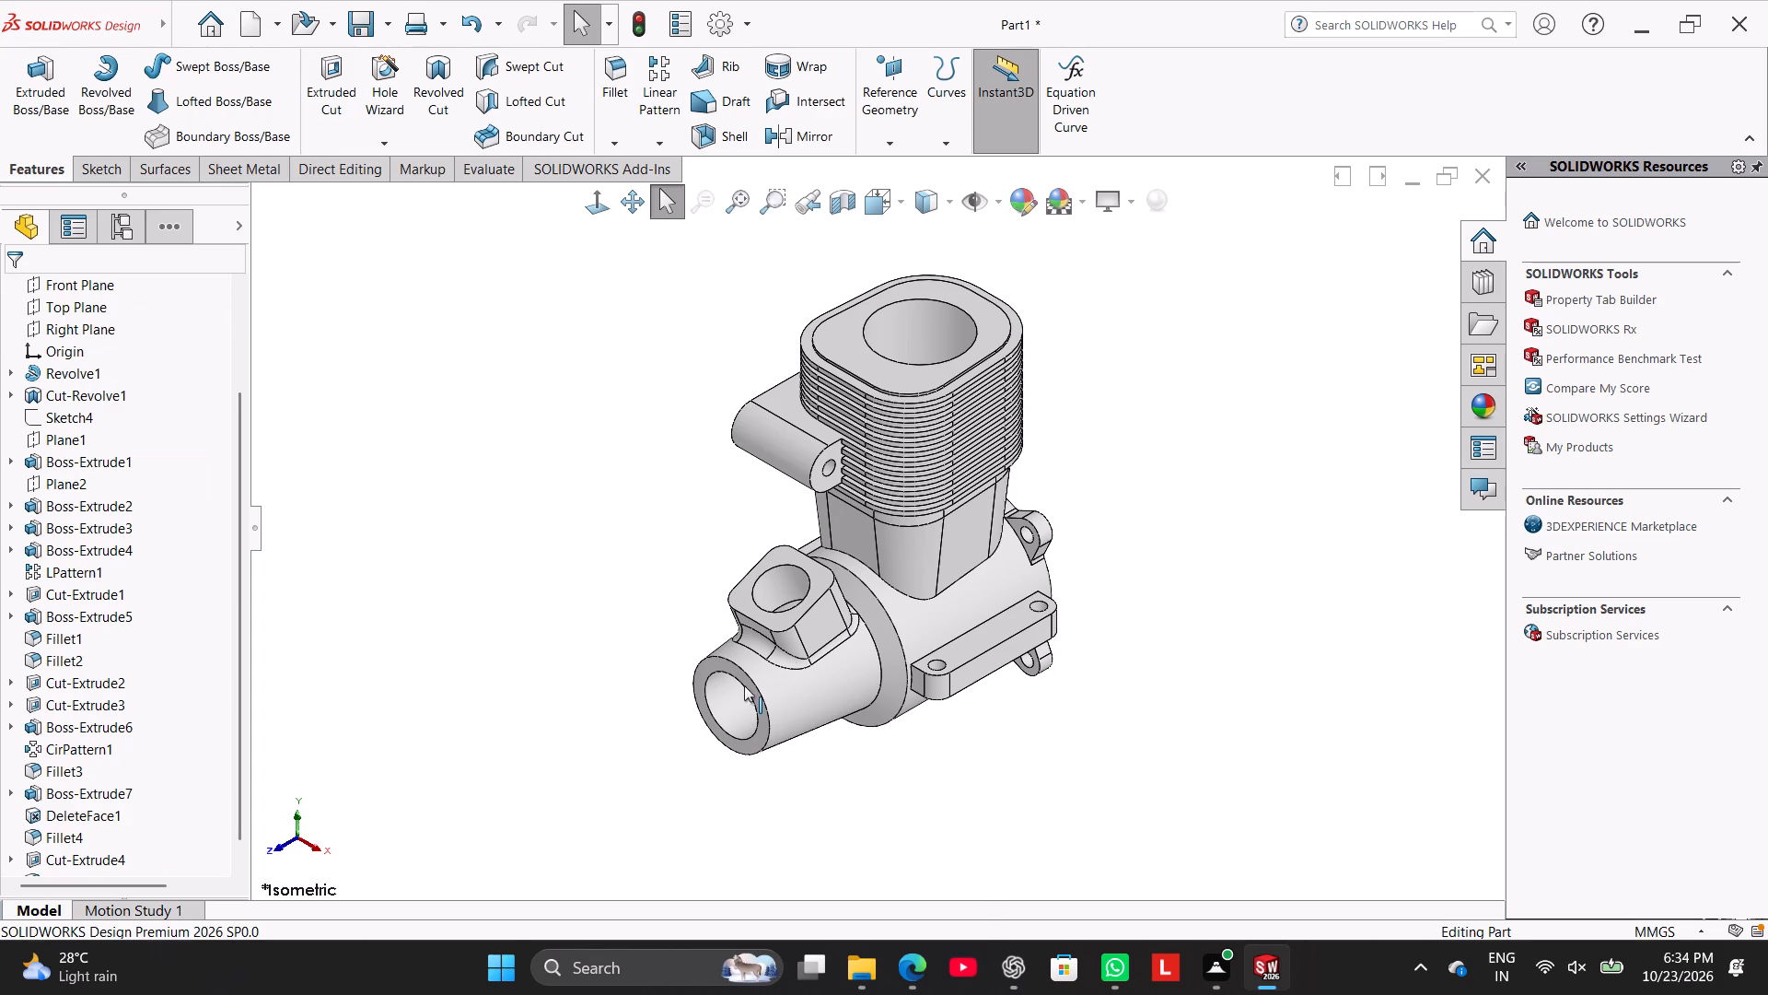
Open a sketch on the ring-shaped end face of the tapered tube.
right_click(725, 667)
click(770, 536)
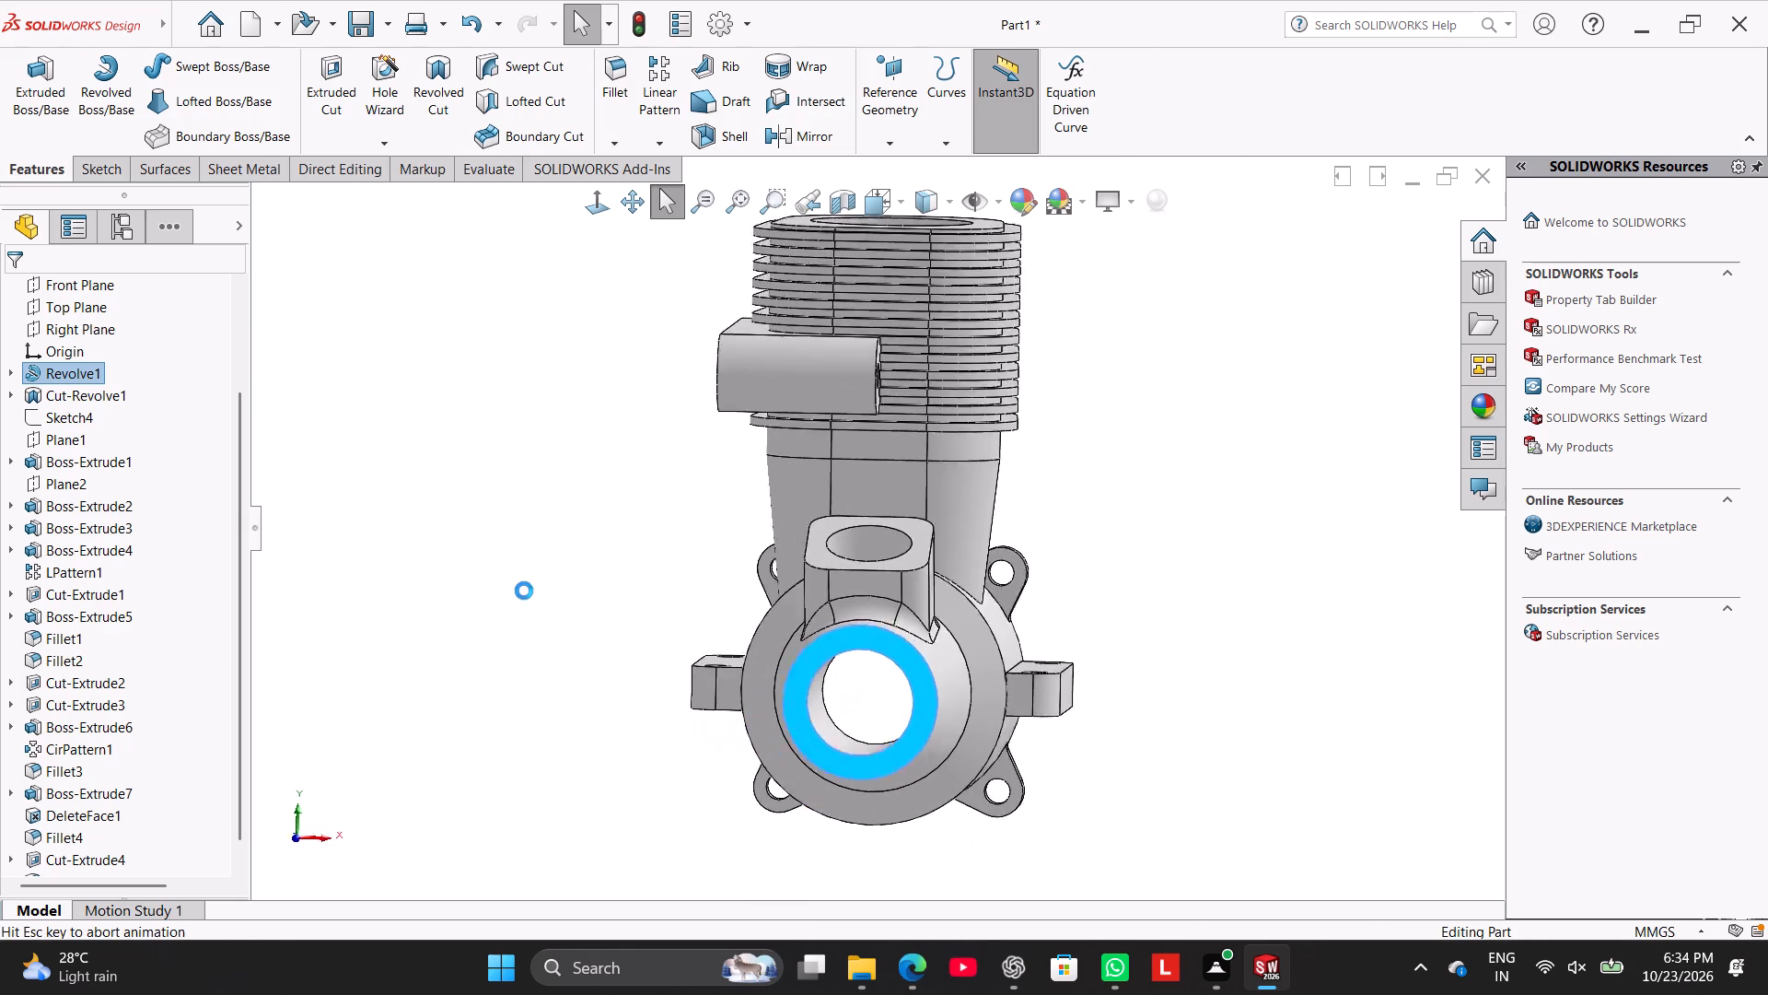
click(523, 591)
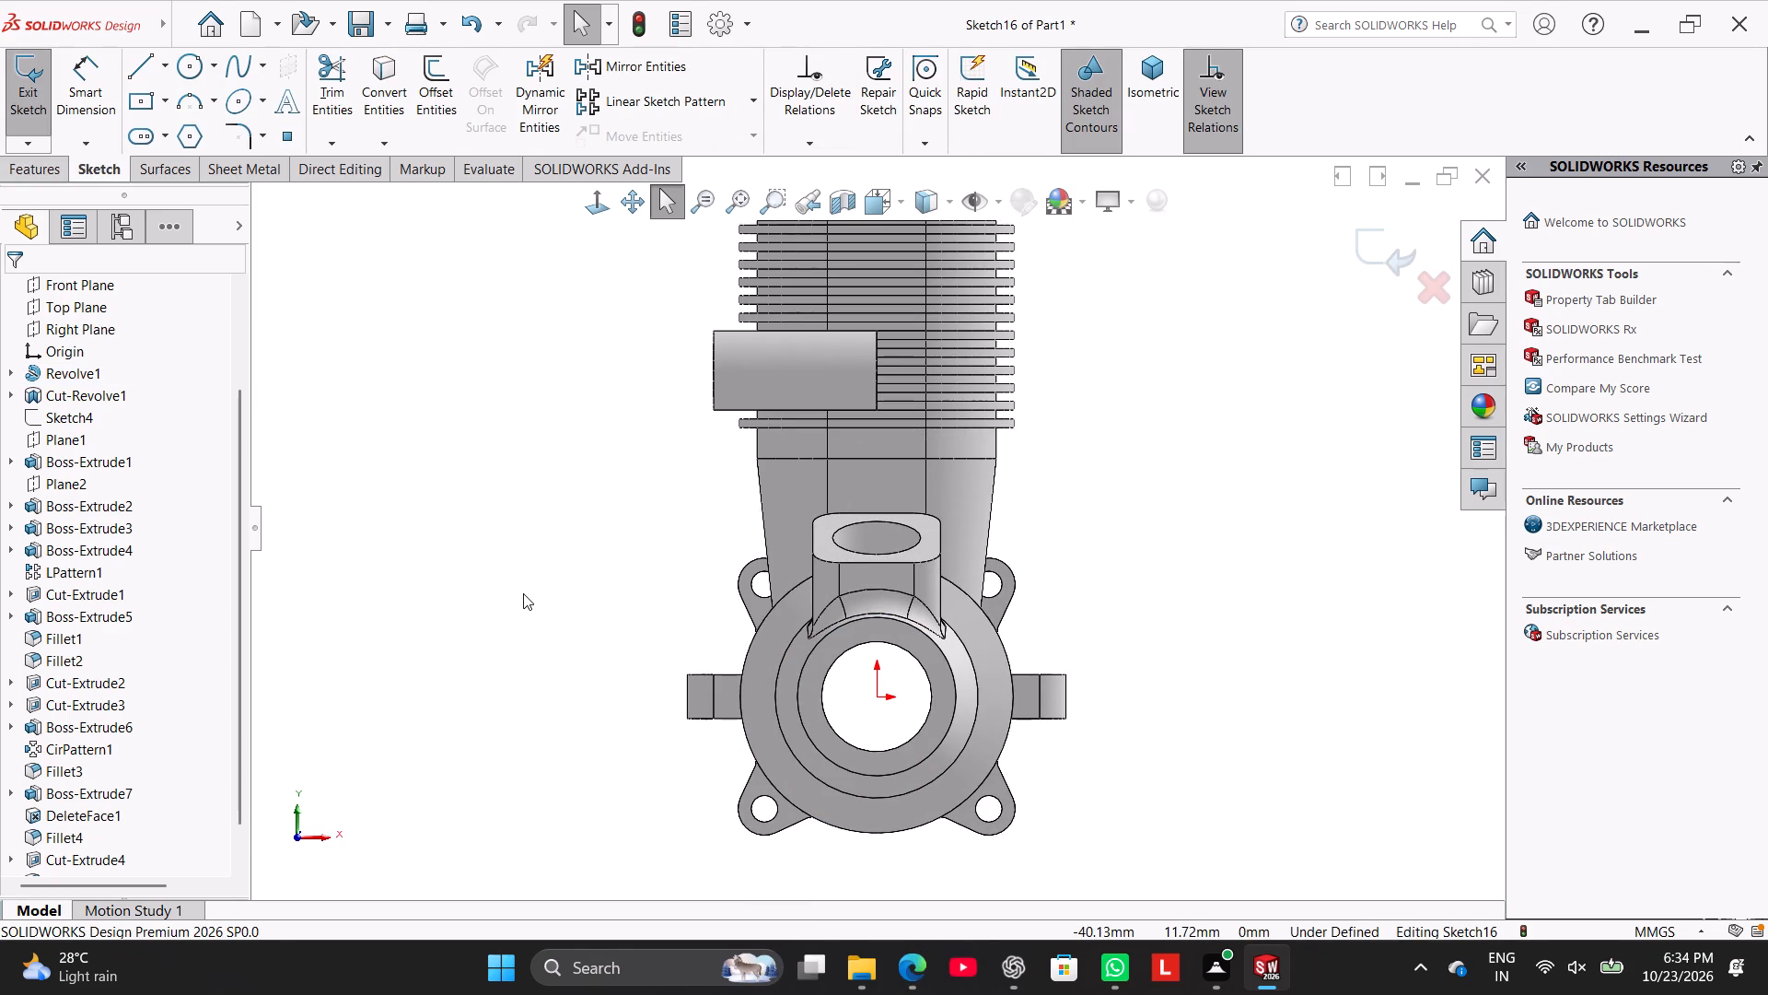
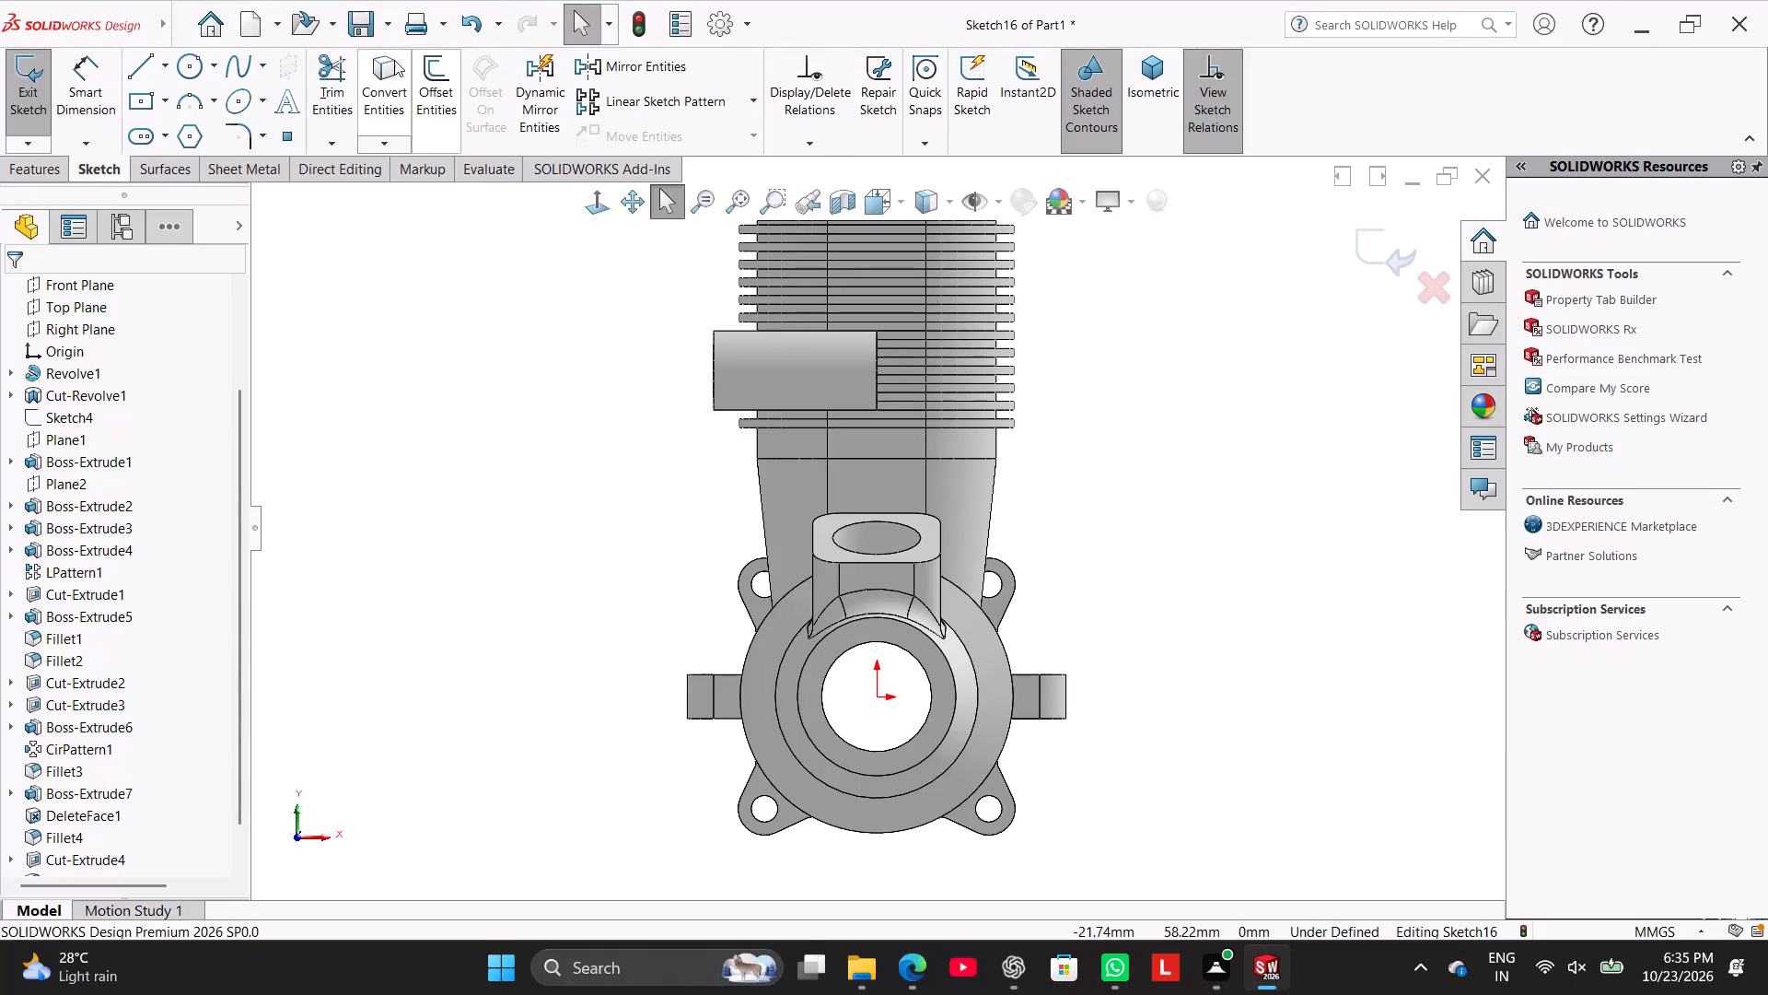
Convert the outer circular edge of the front bearing boss into a sketch circle and view the sketch face-on.
click(386, 59)
click(955, 678)
middle_drag(488, 539, 532, 569)
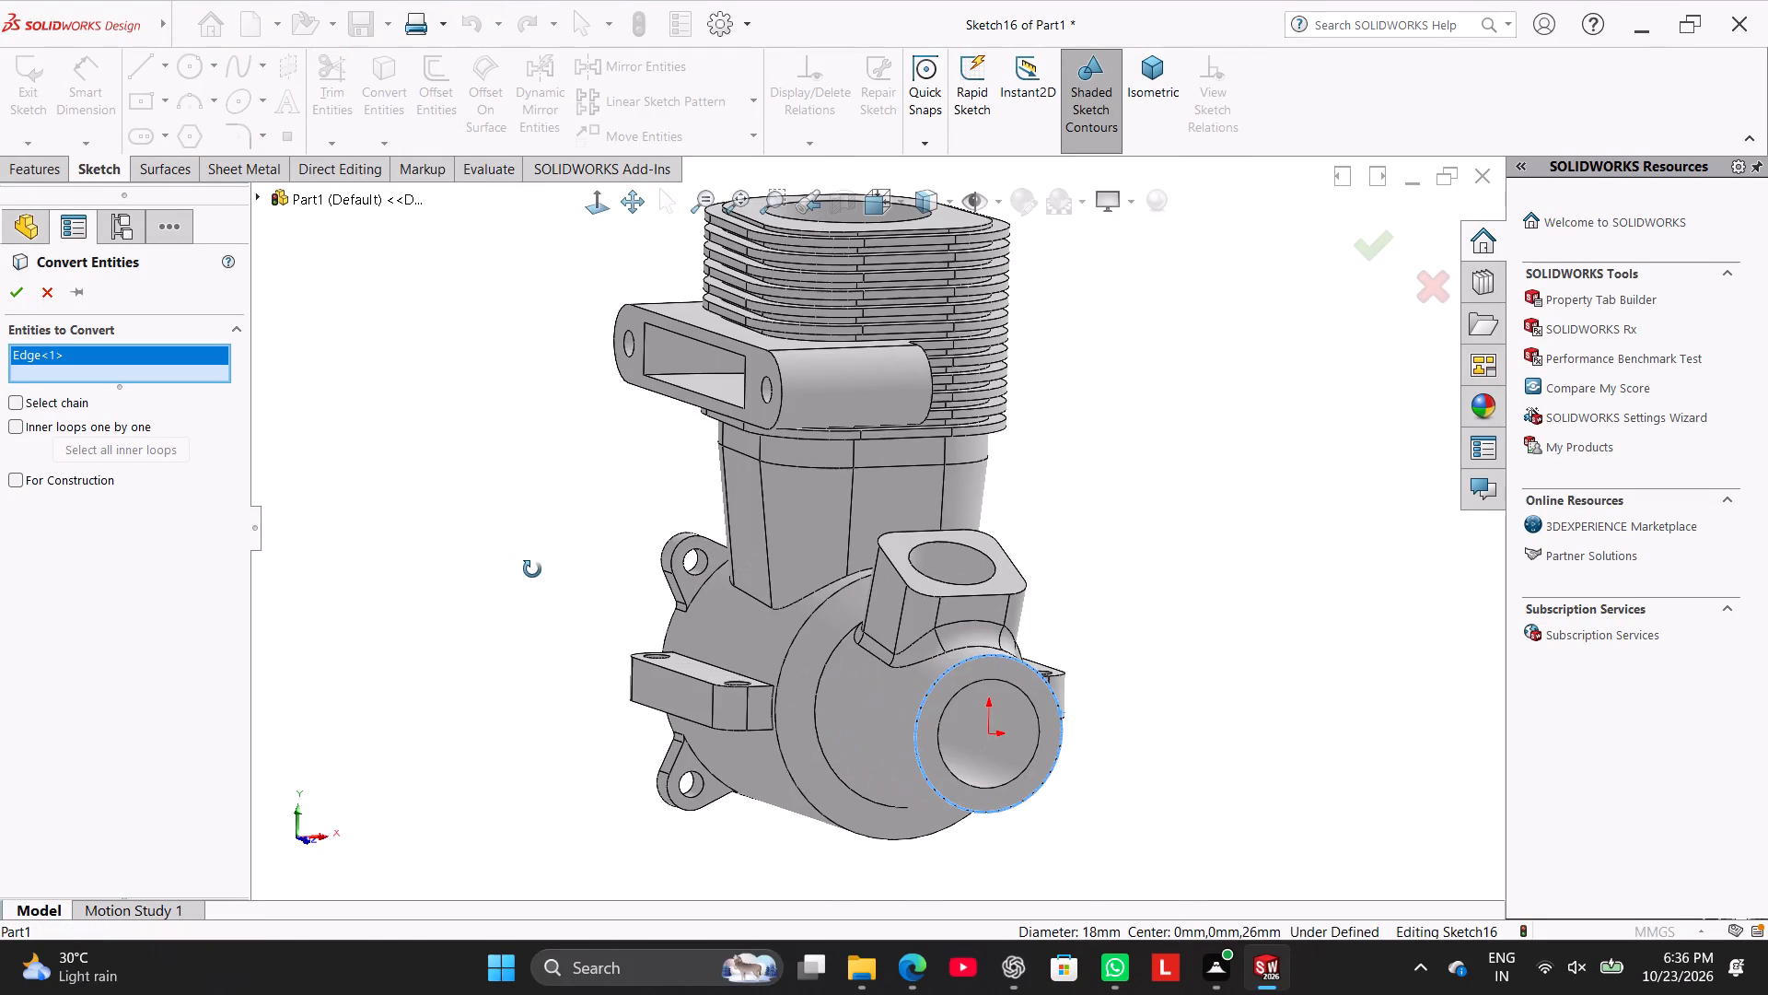
middle_drag(532, 569, 527, 565)
click(595, 205)
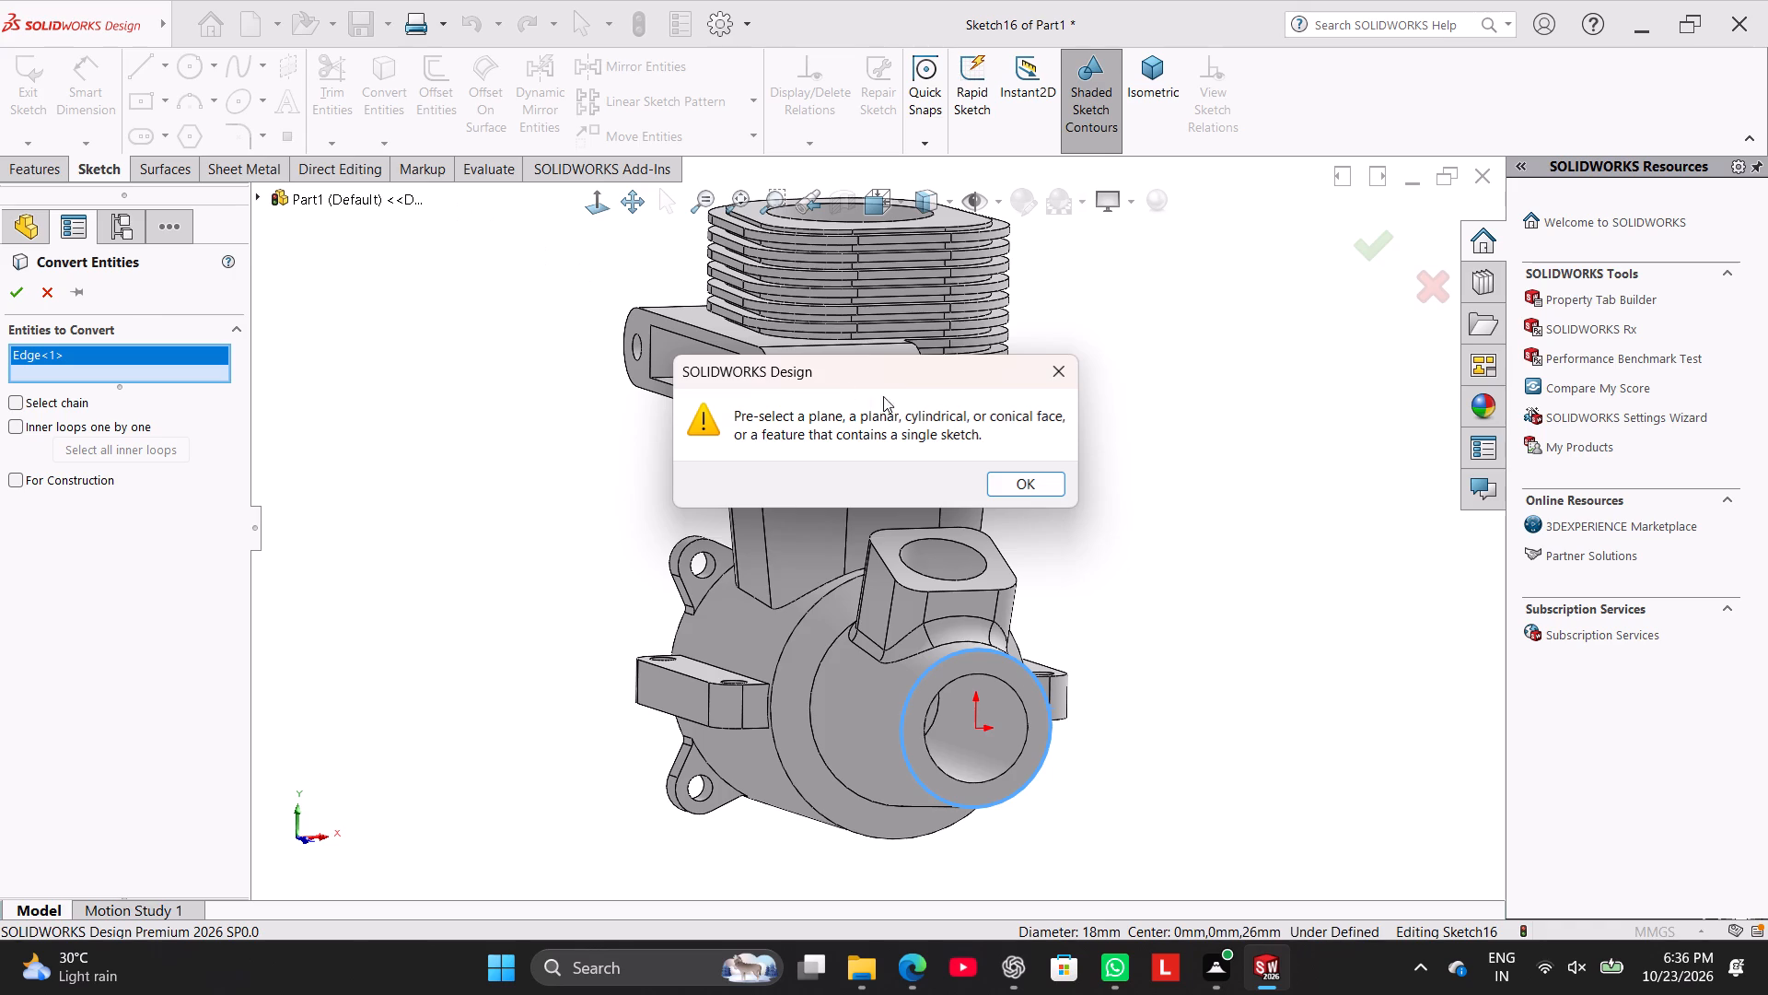
click(1042, 473)
click(599, 217)
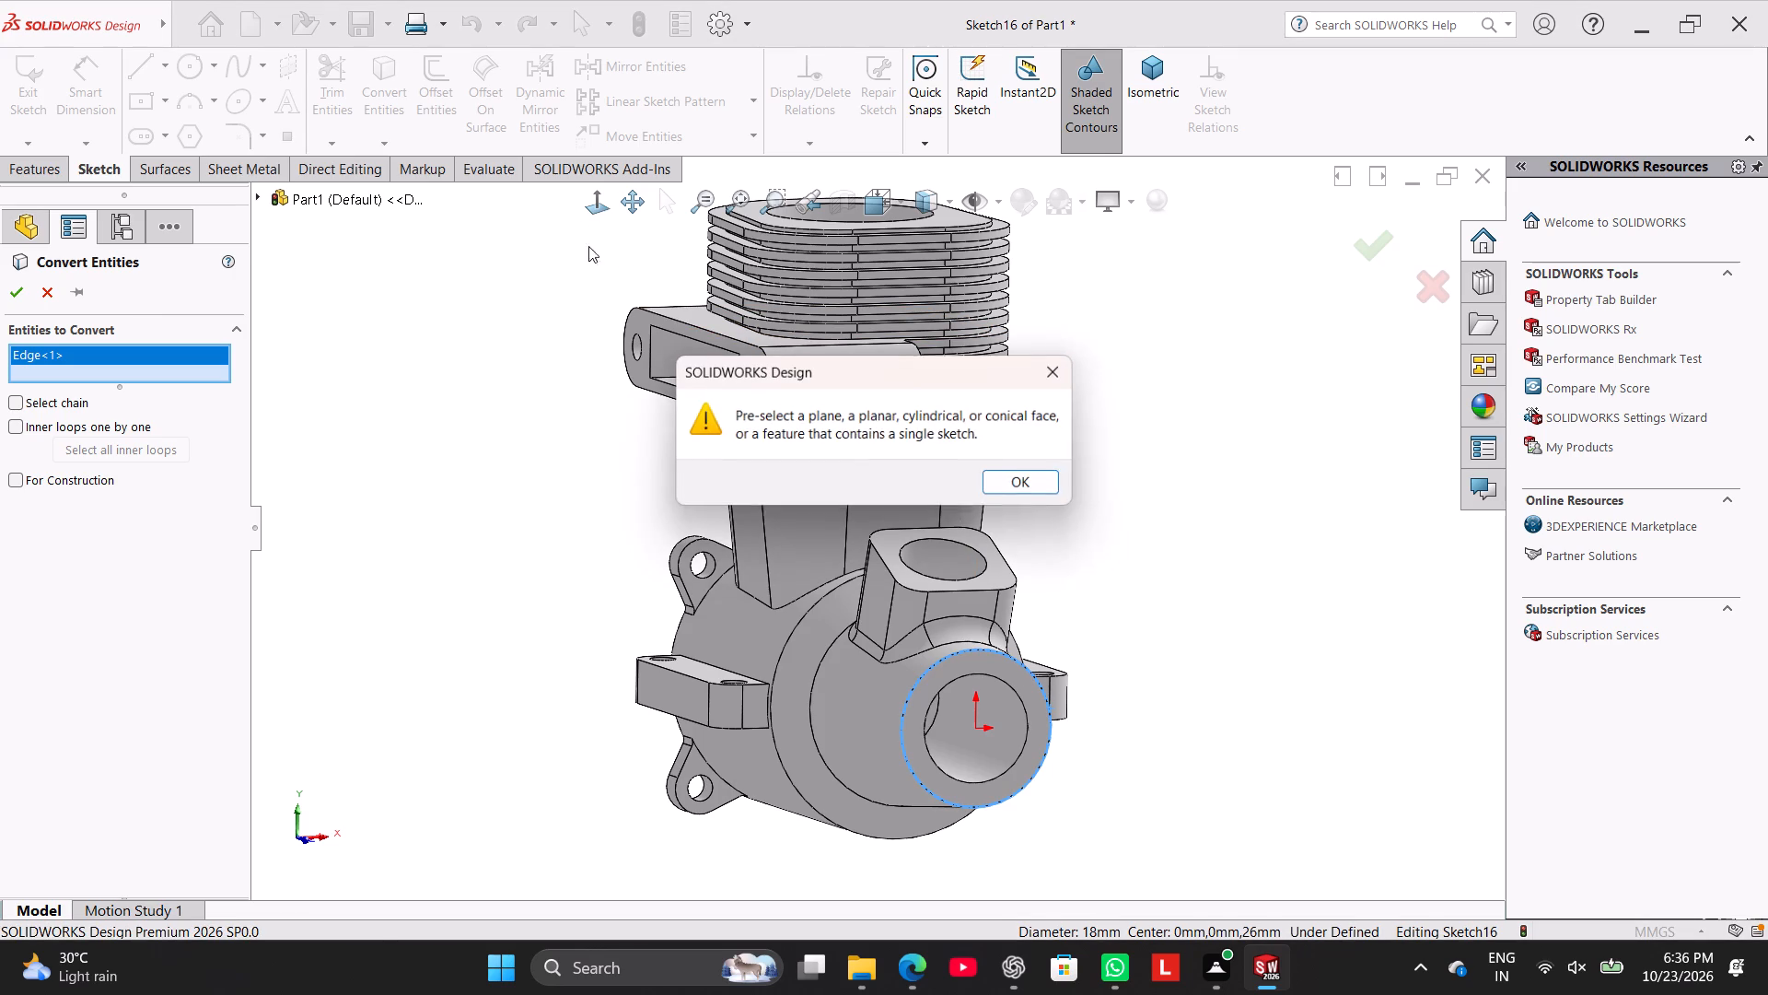
click(1054, 373)
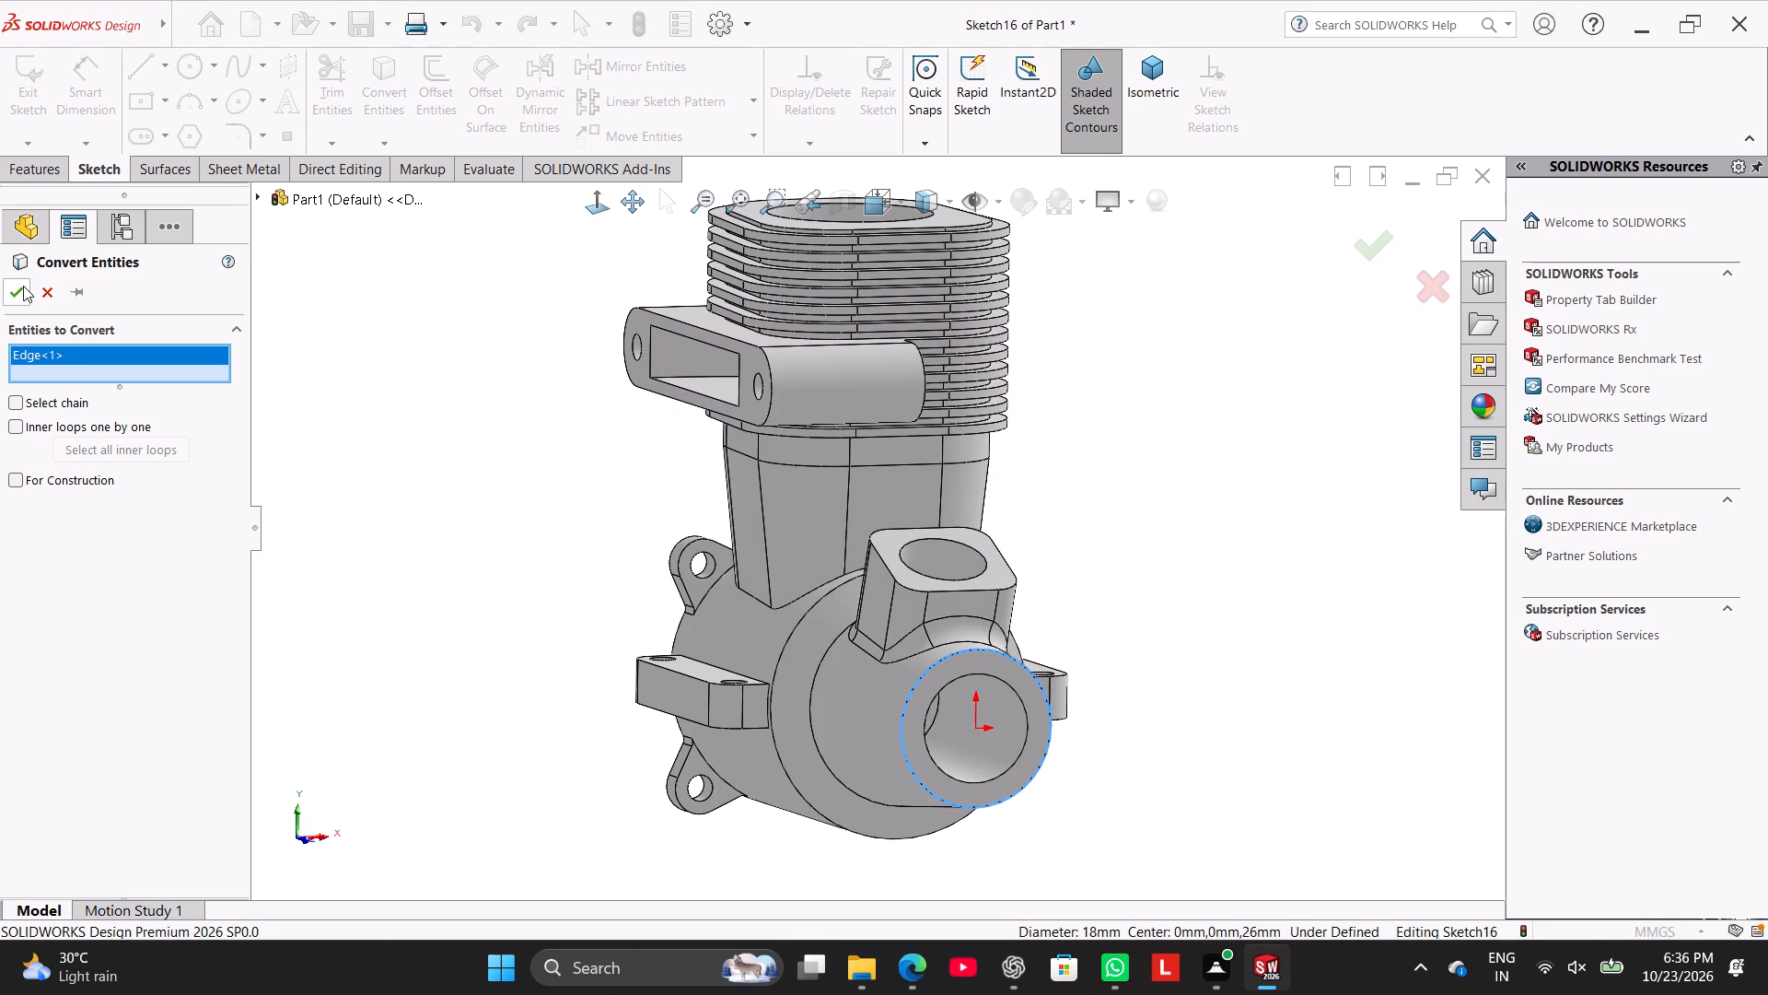
click(23, 286)
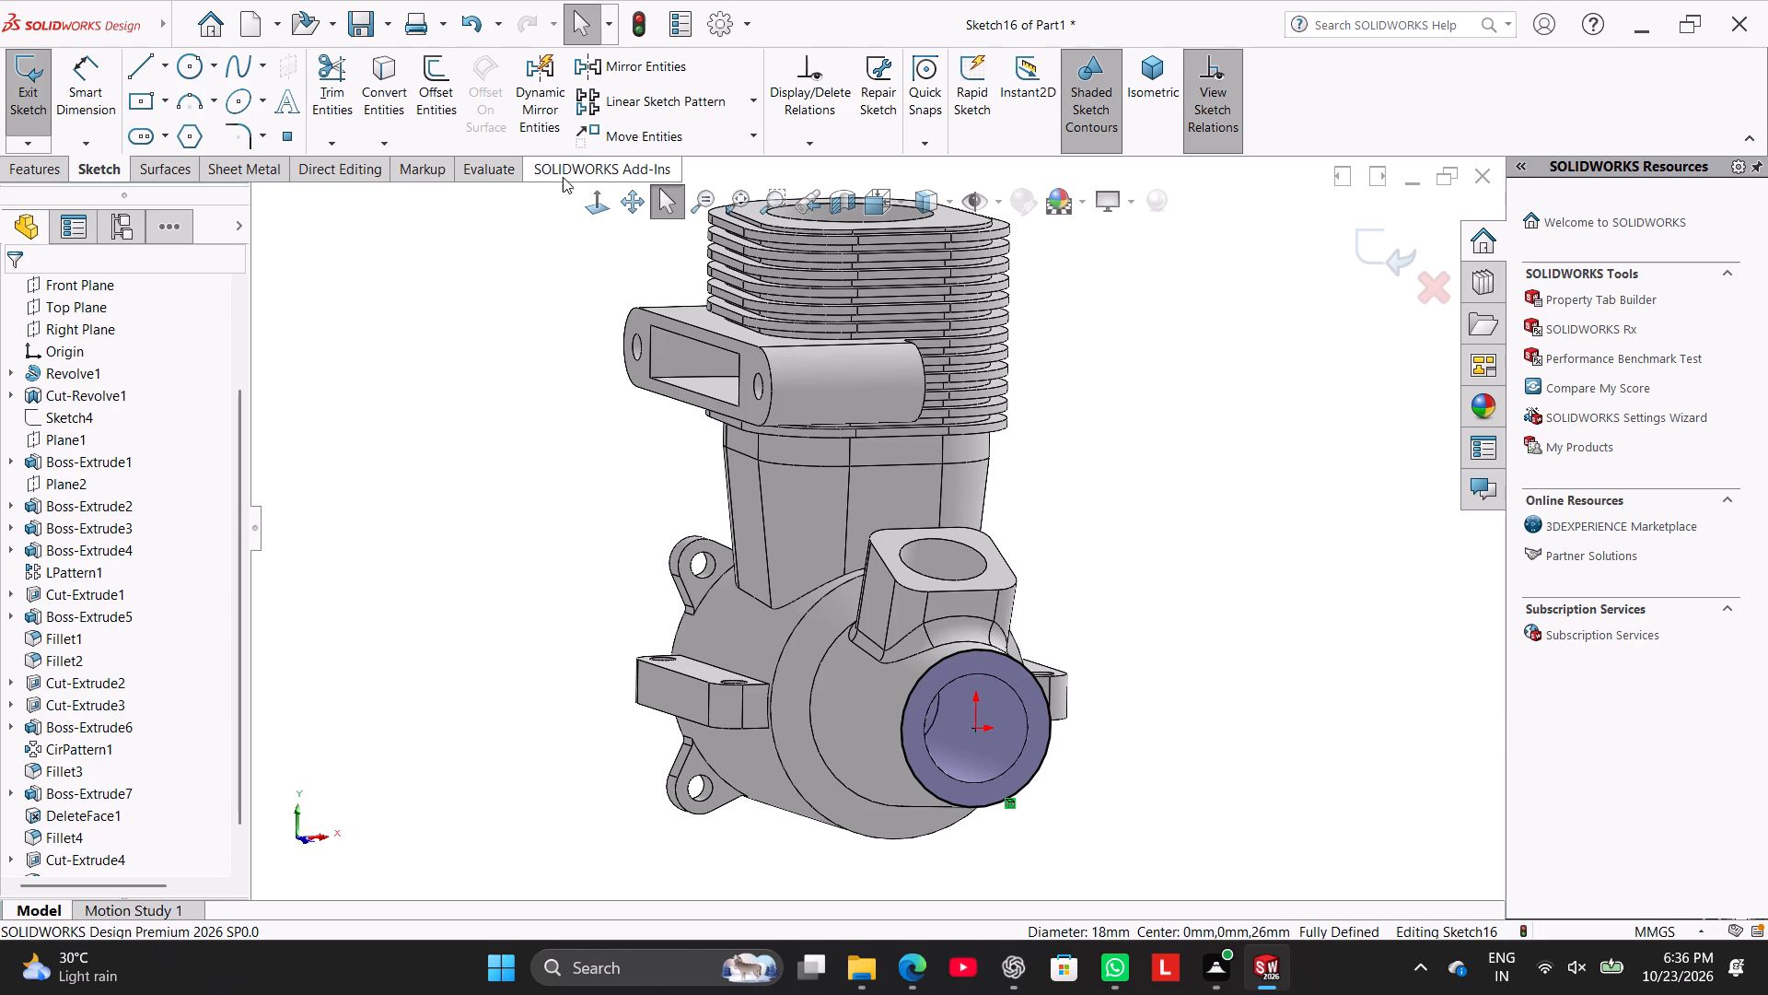
click(591, 215)
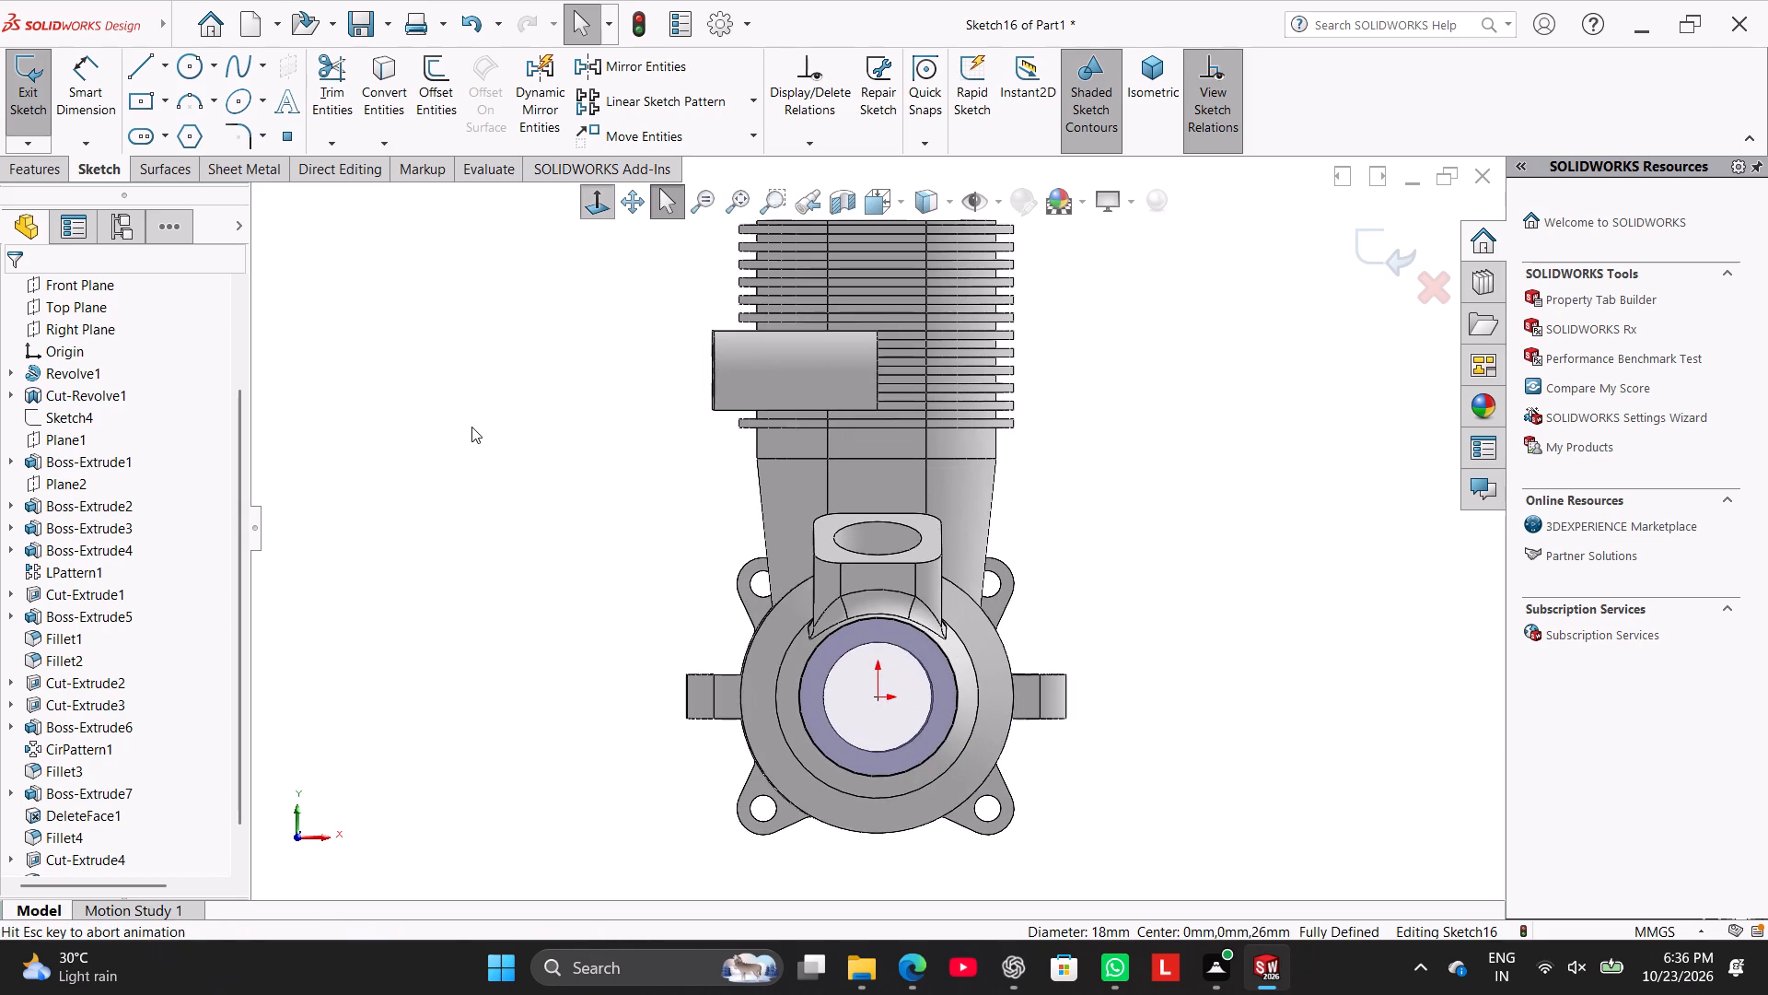
click(471, 427)
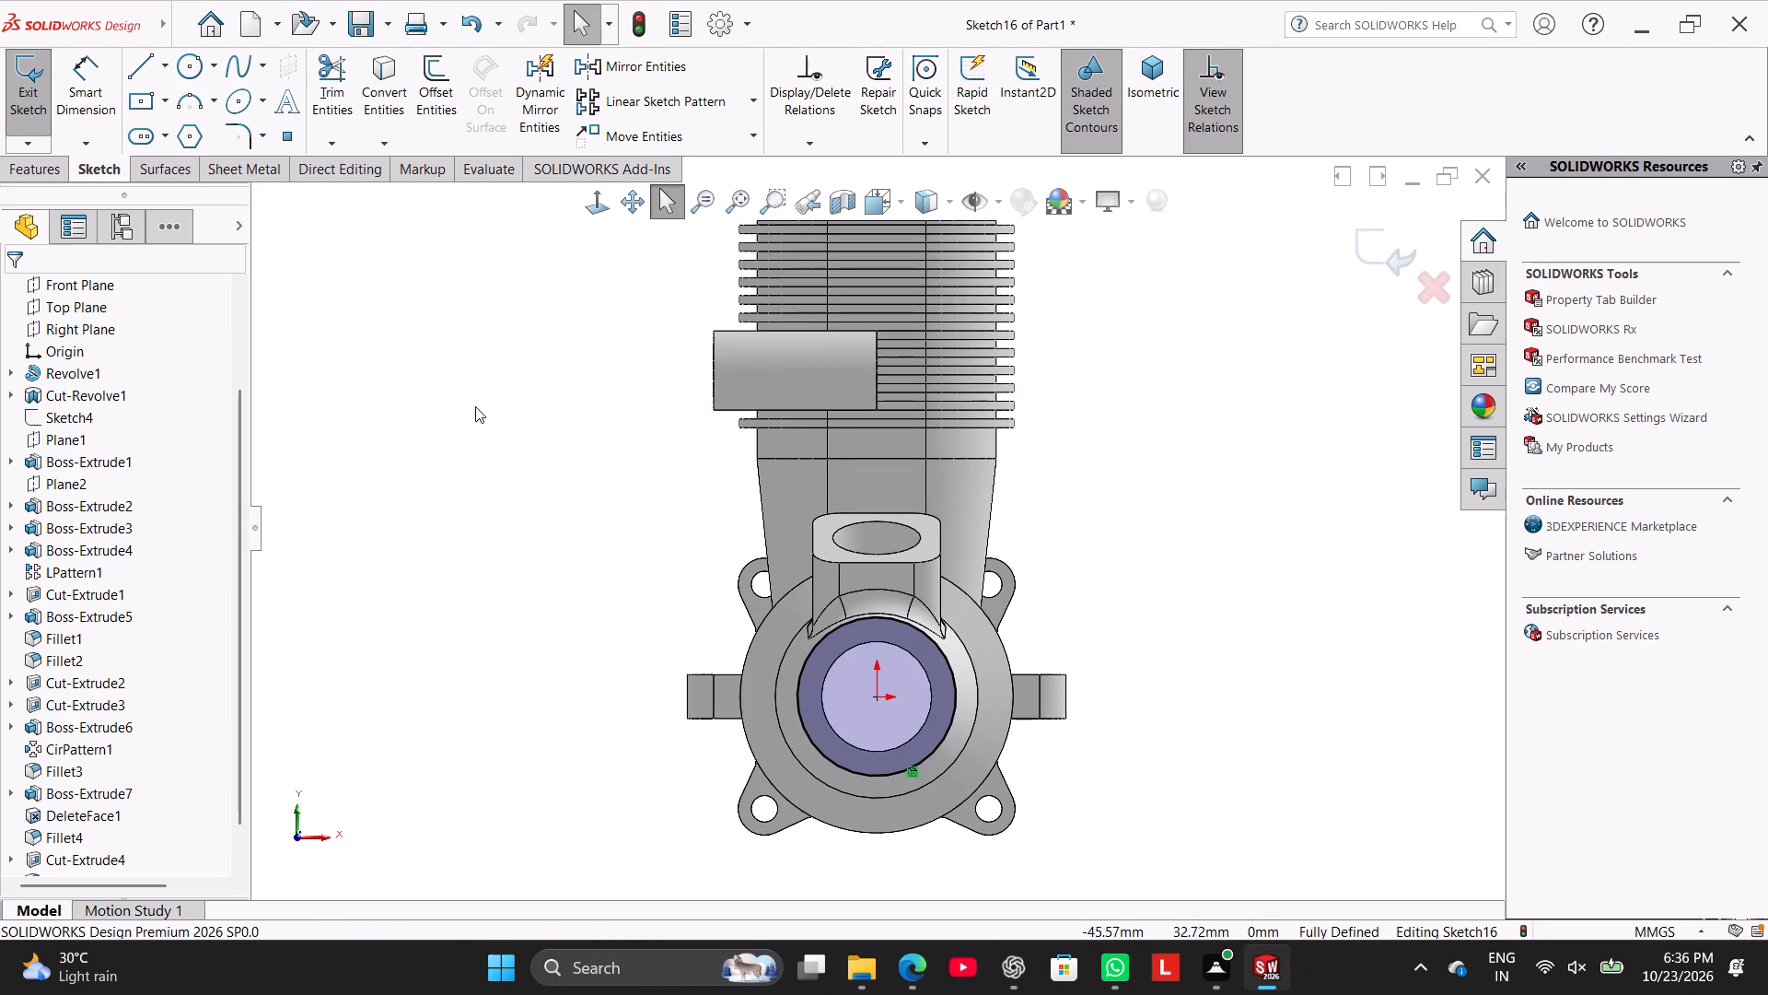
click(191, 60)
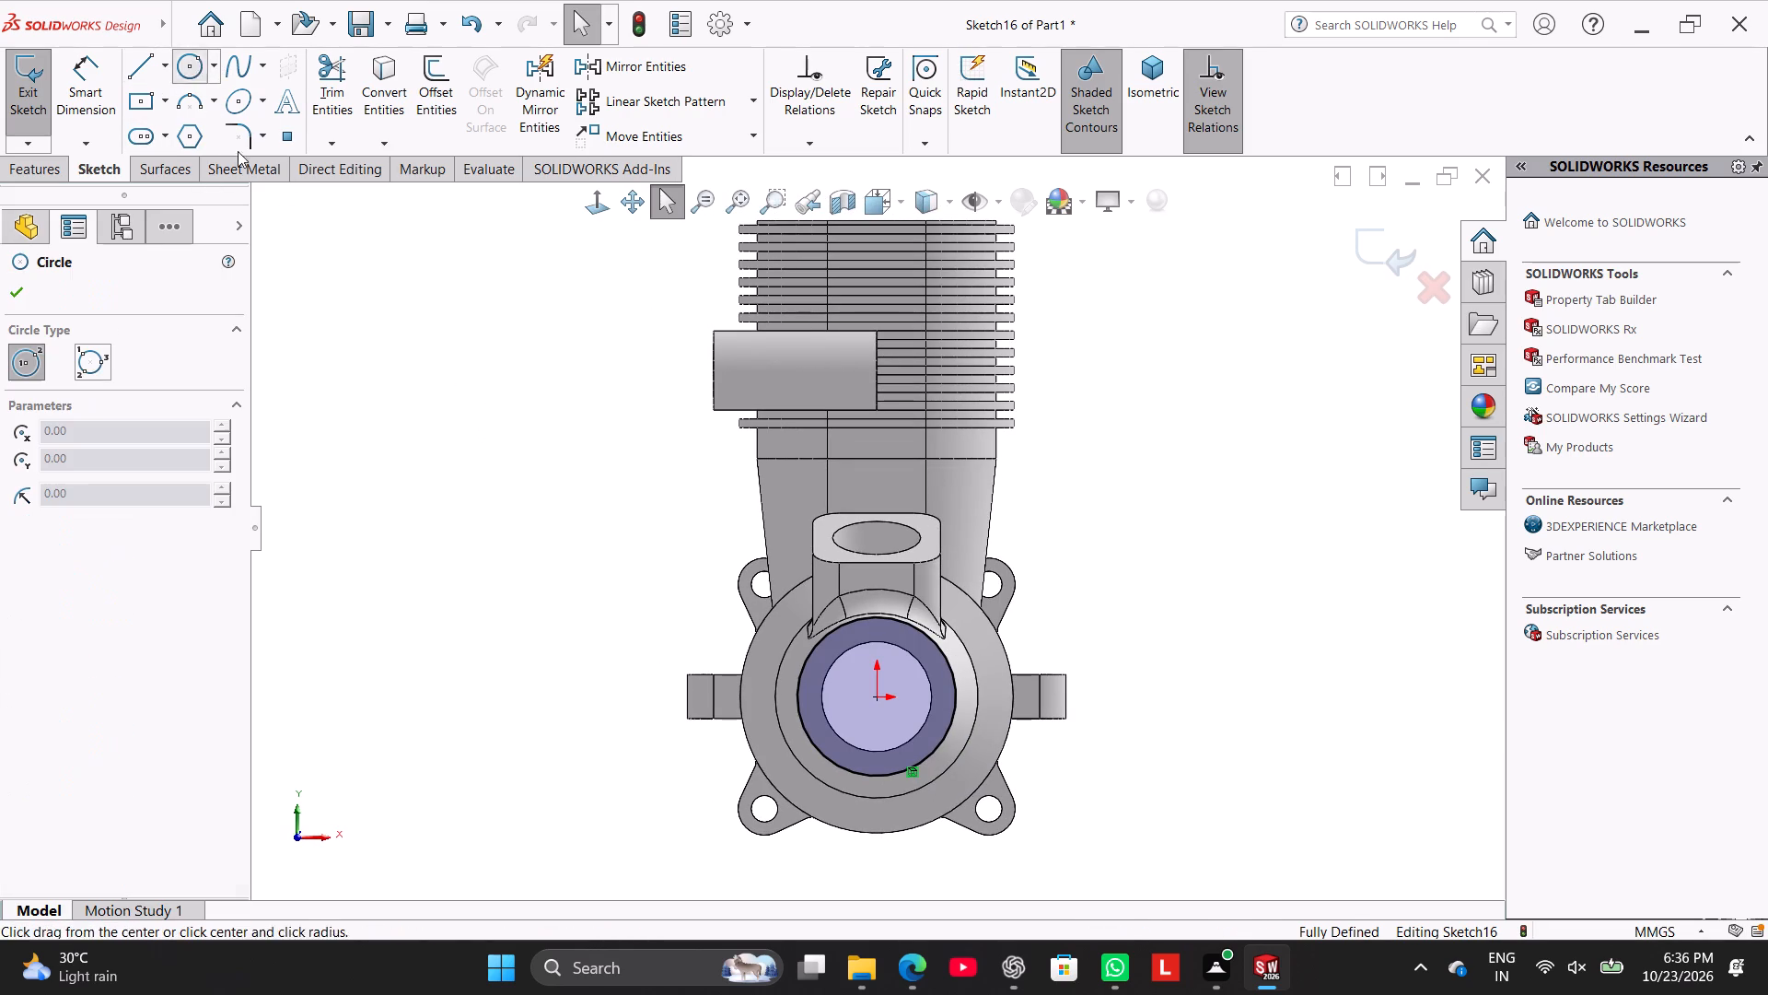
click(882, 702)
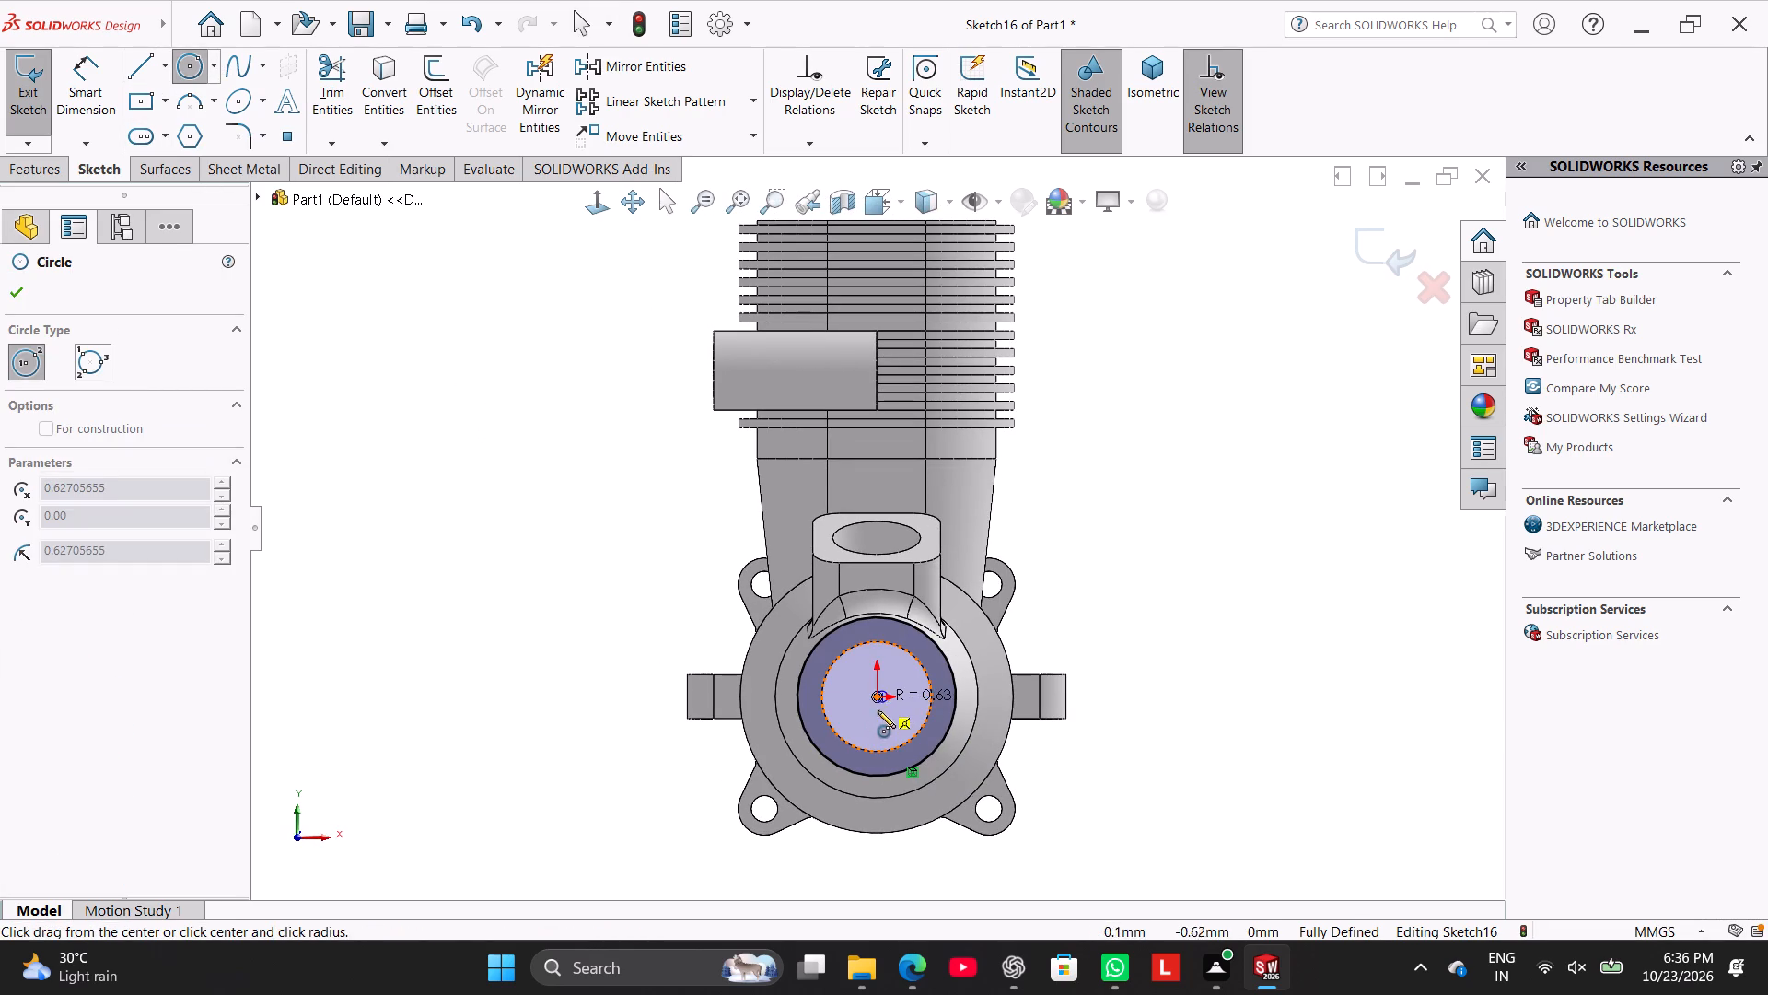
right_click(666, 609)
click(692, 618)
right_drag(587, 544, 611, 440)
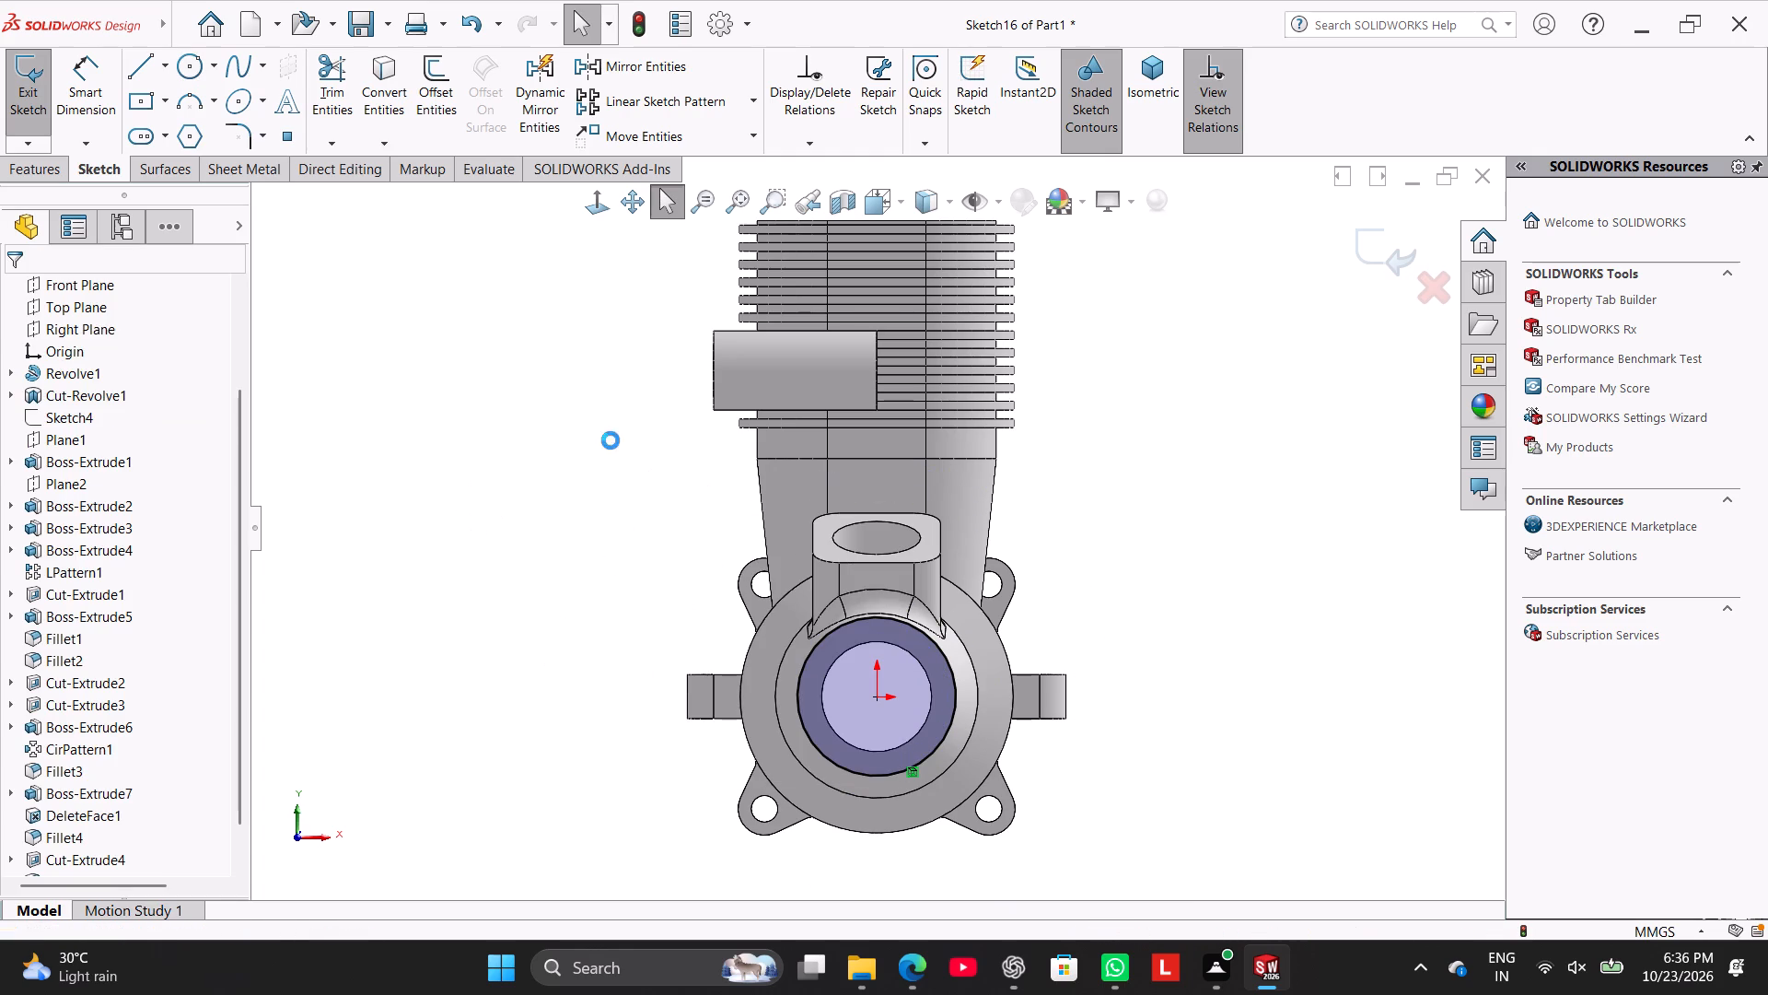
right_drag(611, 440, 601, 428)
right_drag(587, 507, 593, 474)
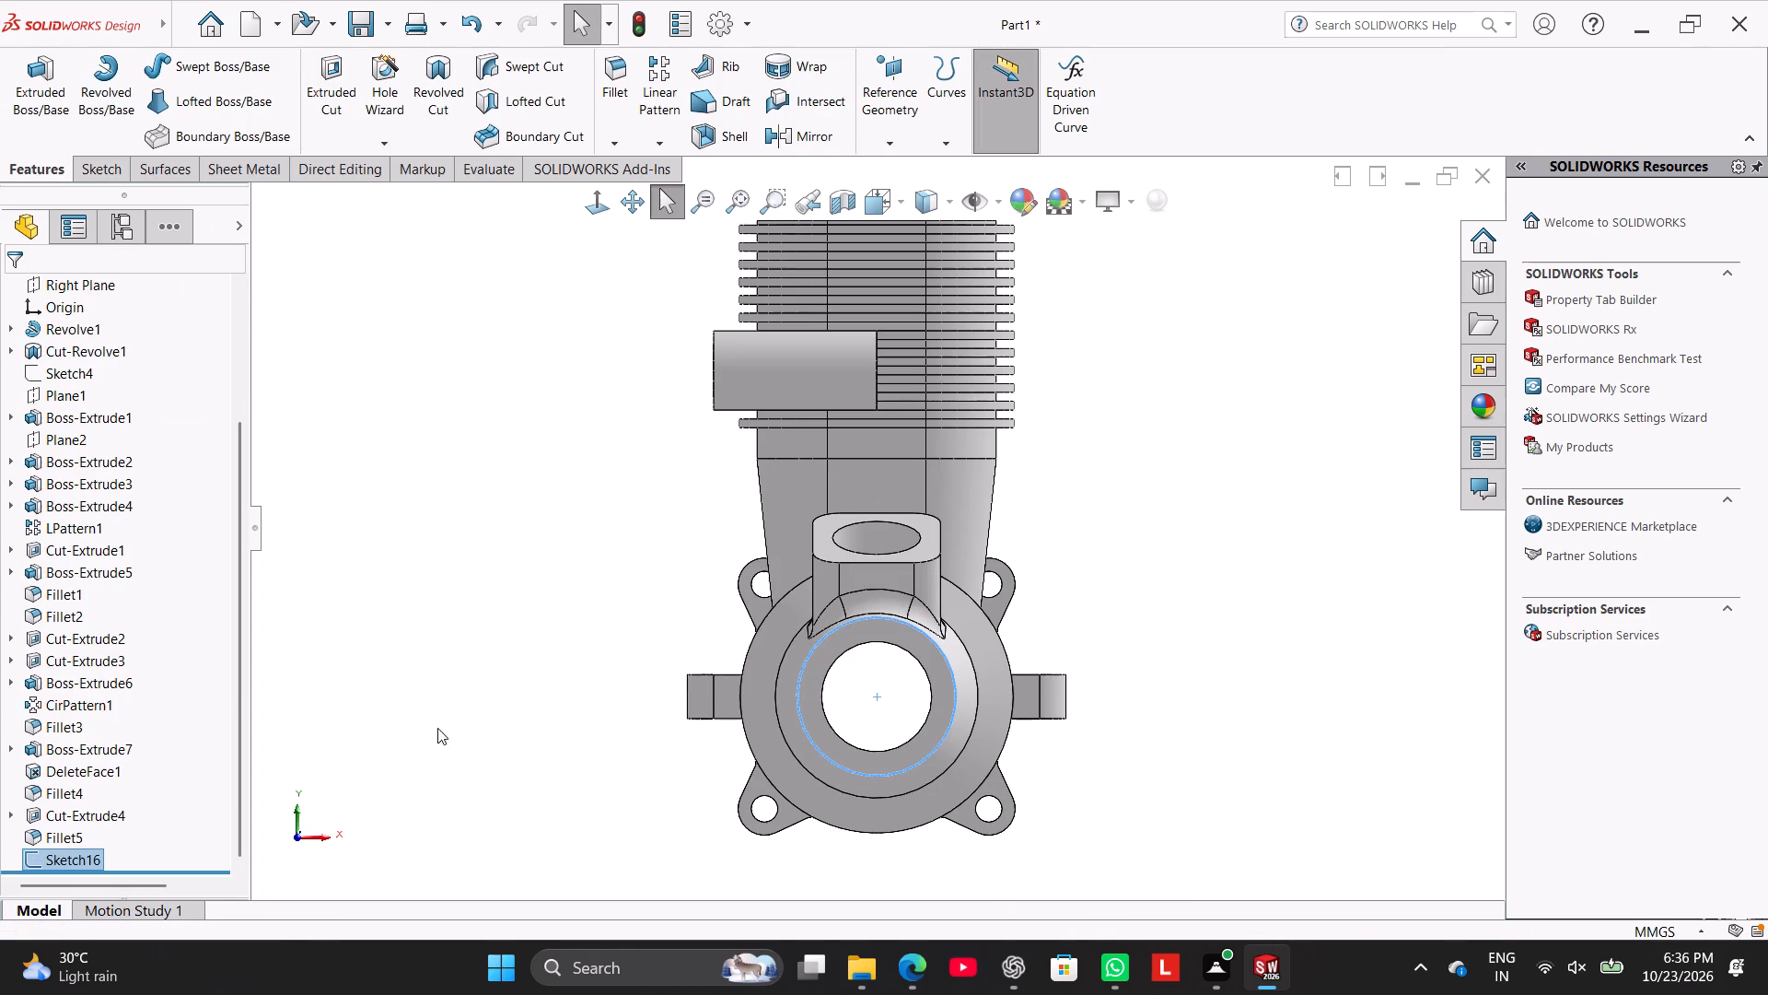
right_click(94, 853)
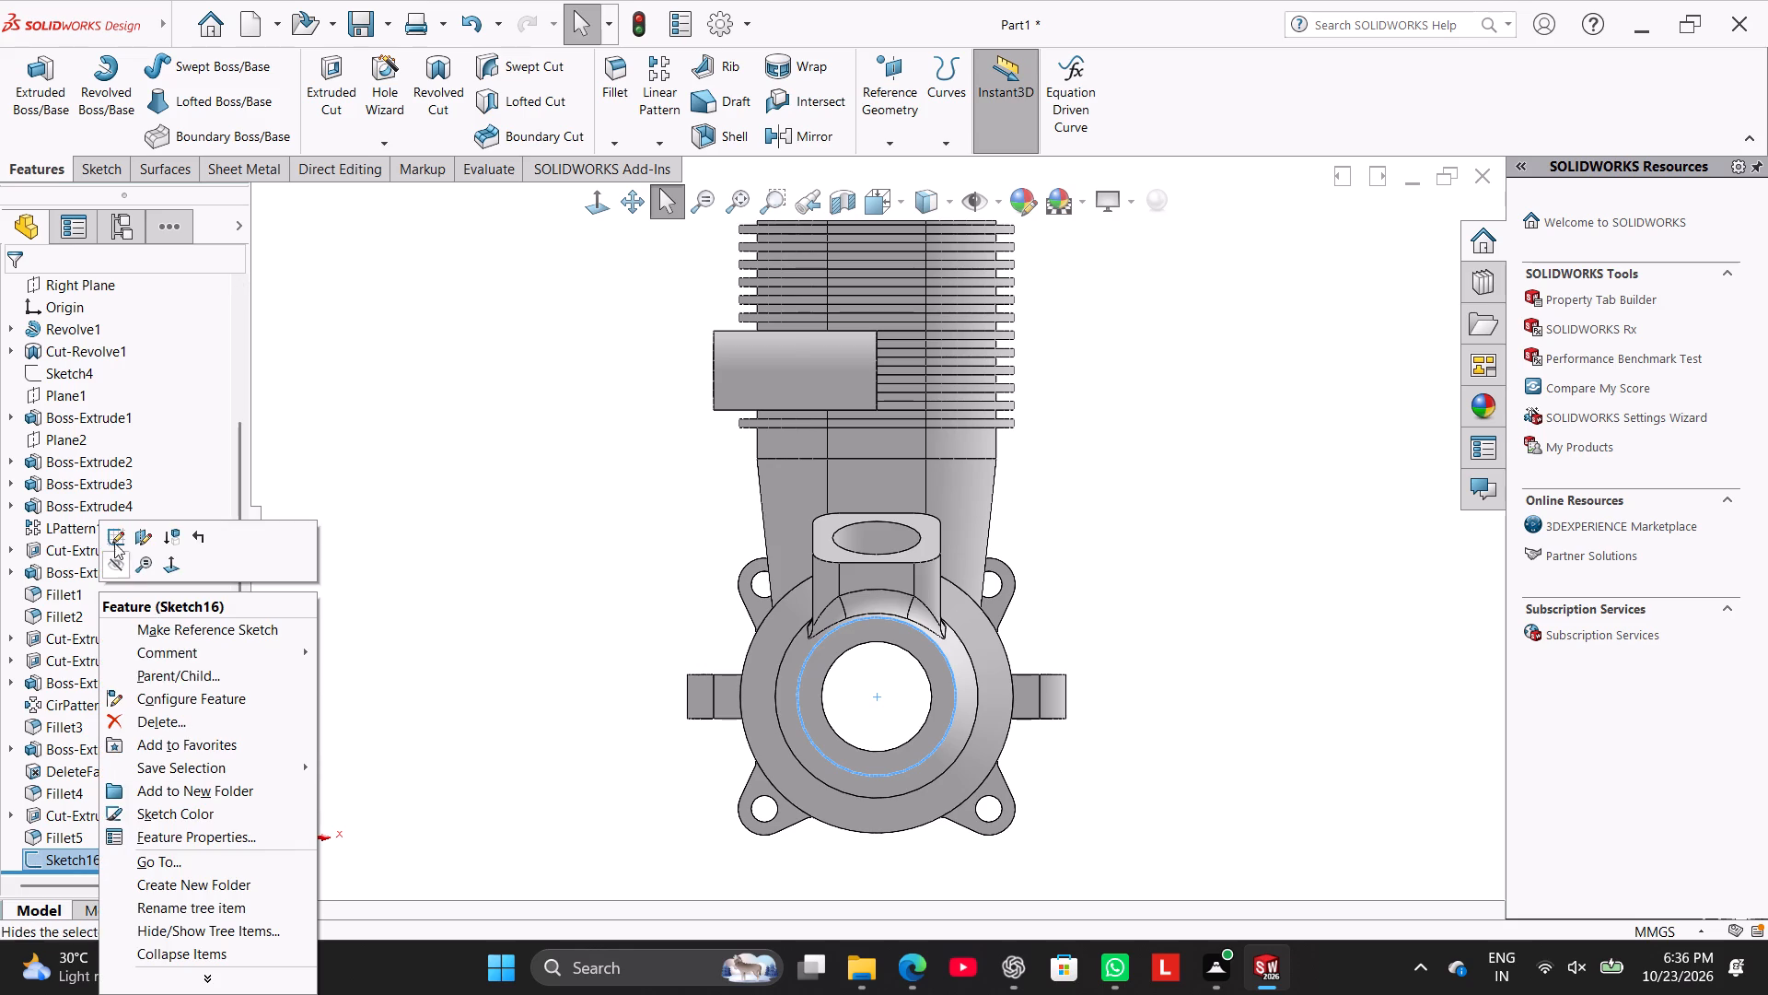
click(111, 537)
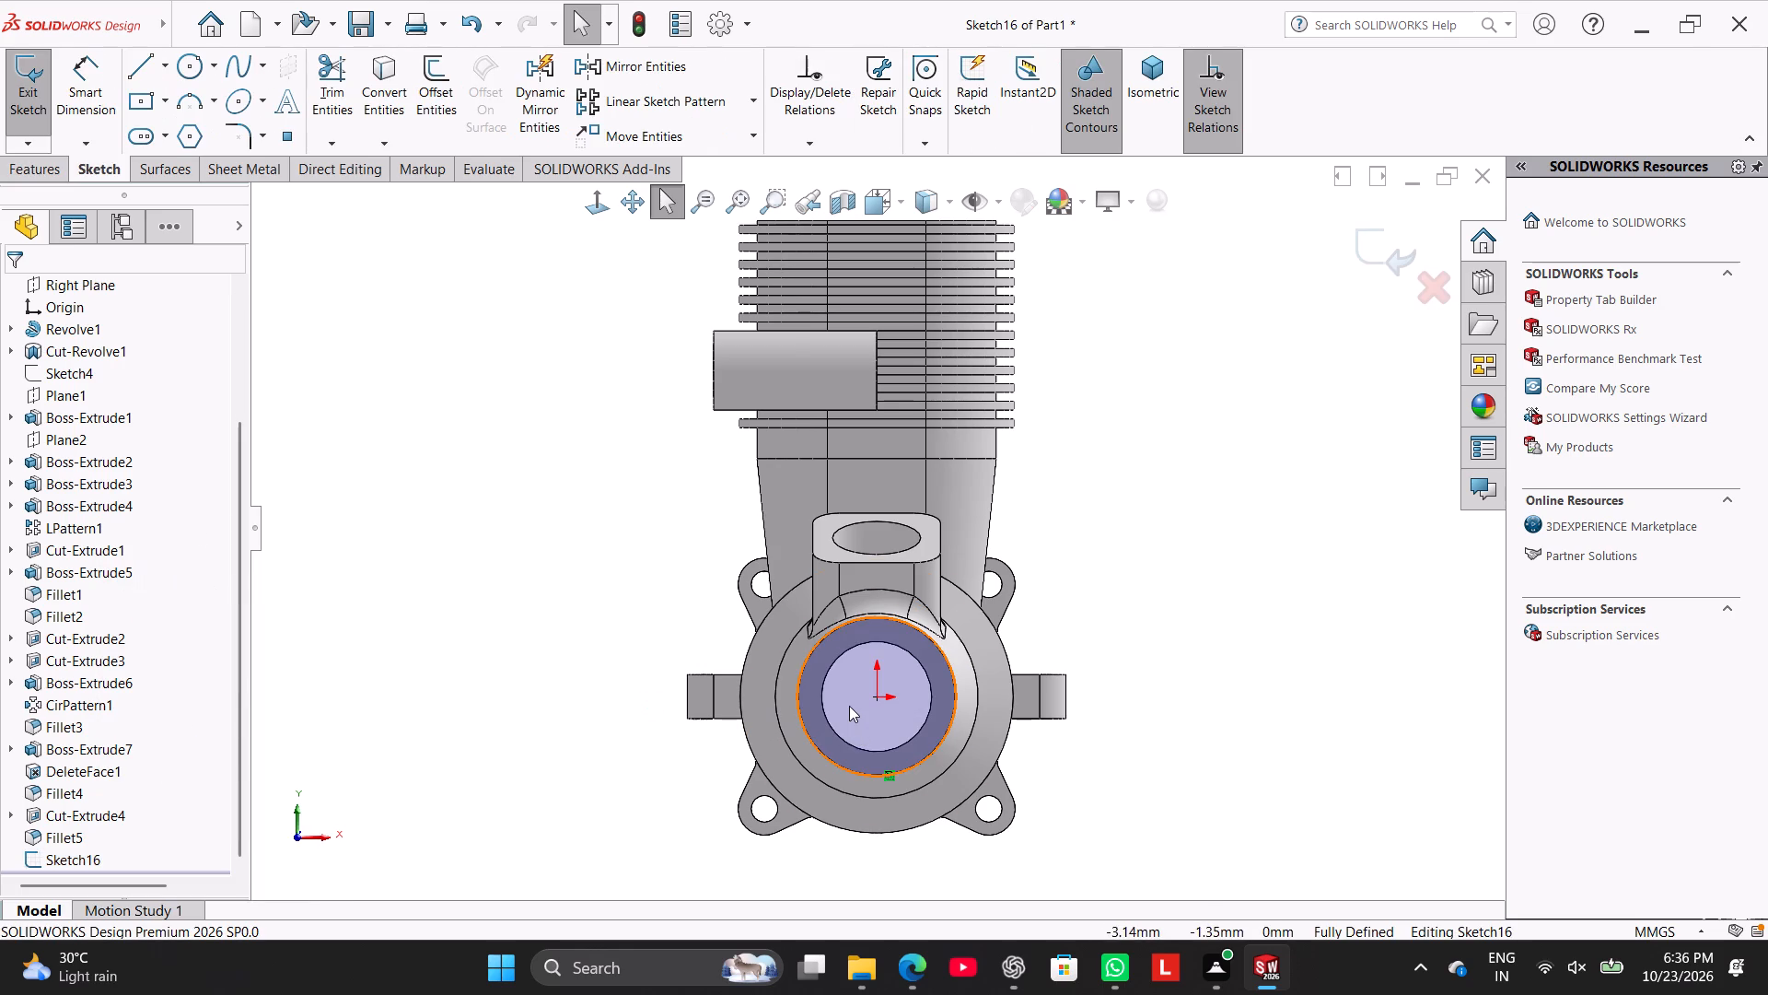
Sketch a large circle centred on the origin with a radius of about 30 mm.
right_drag(625, 534, 608, 427)
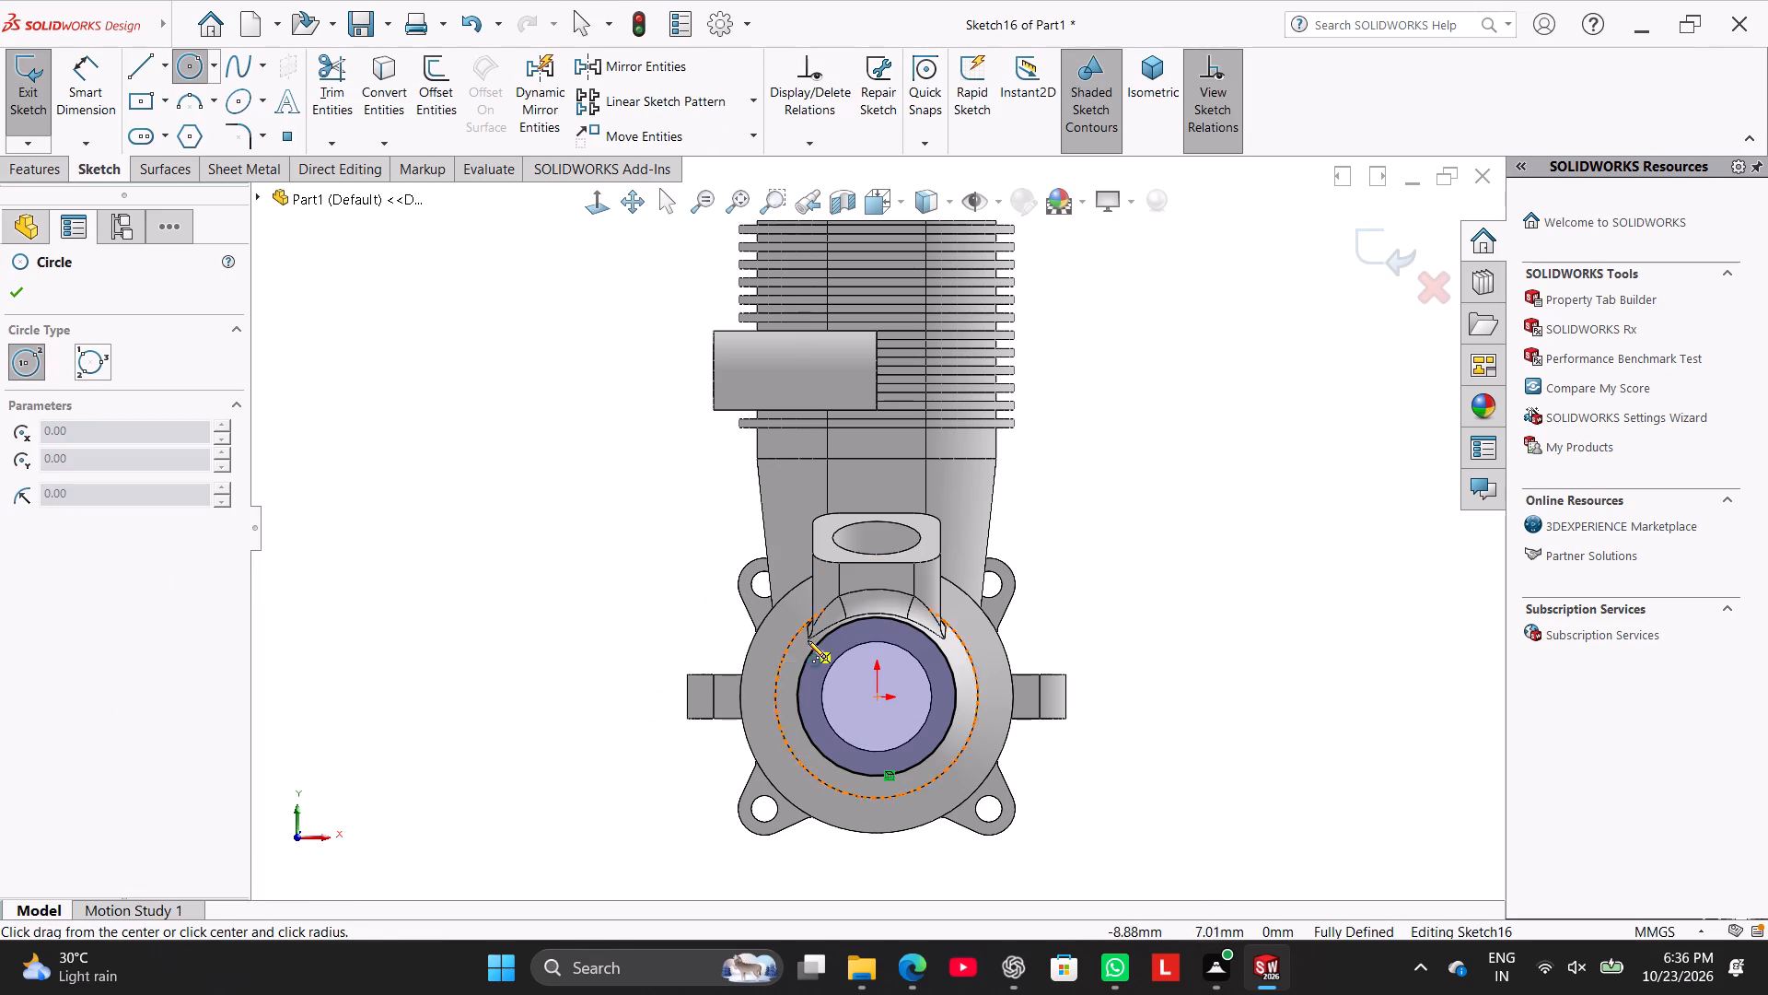
click(876, 696)
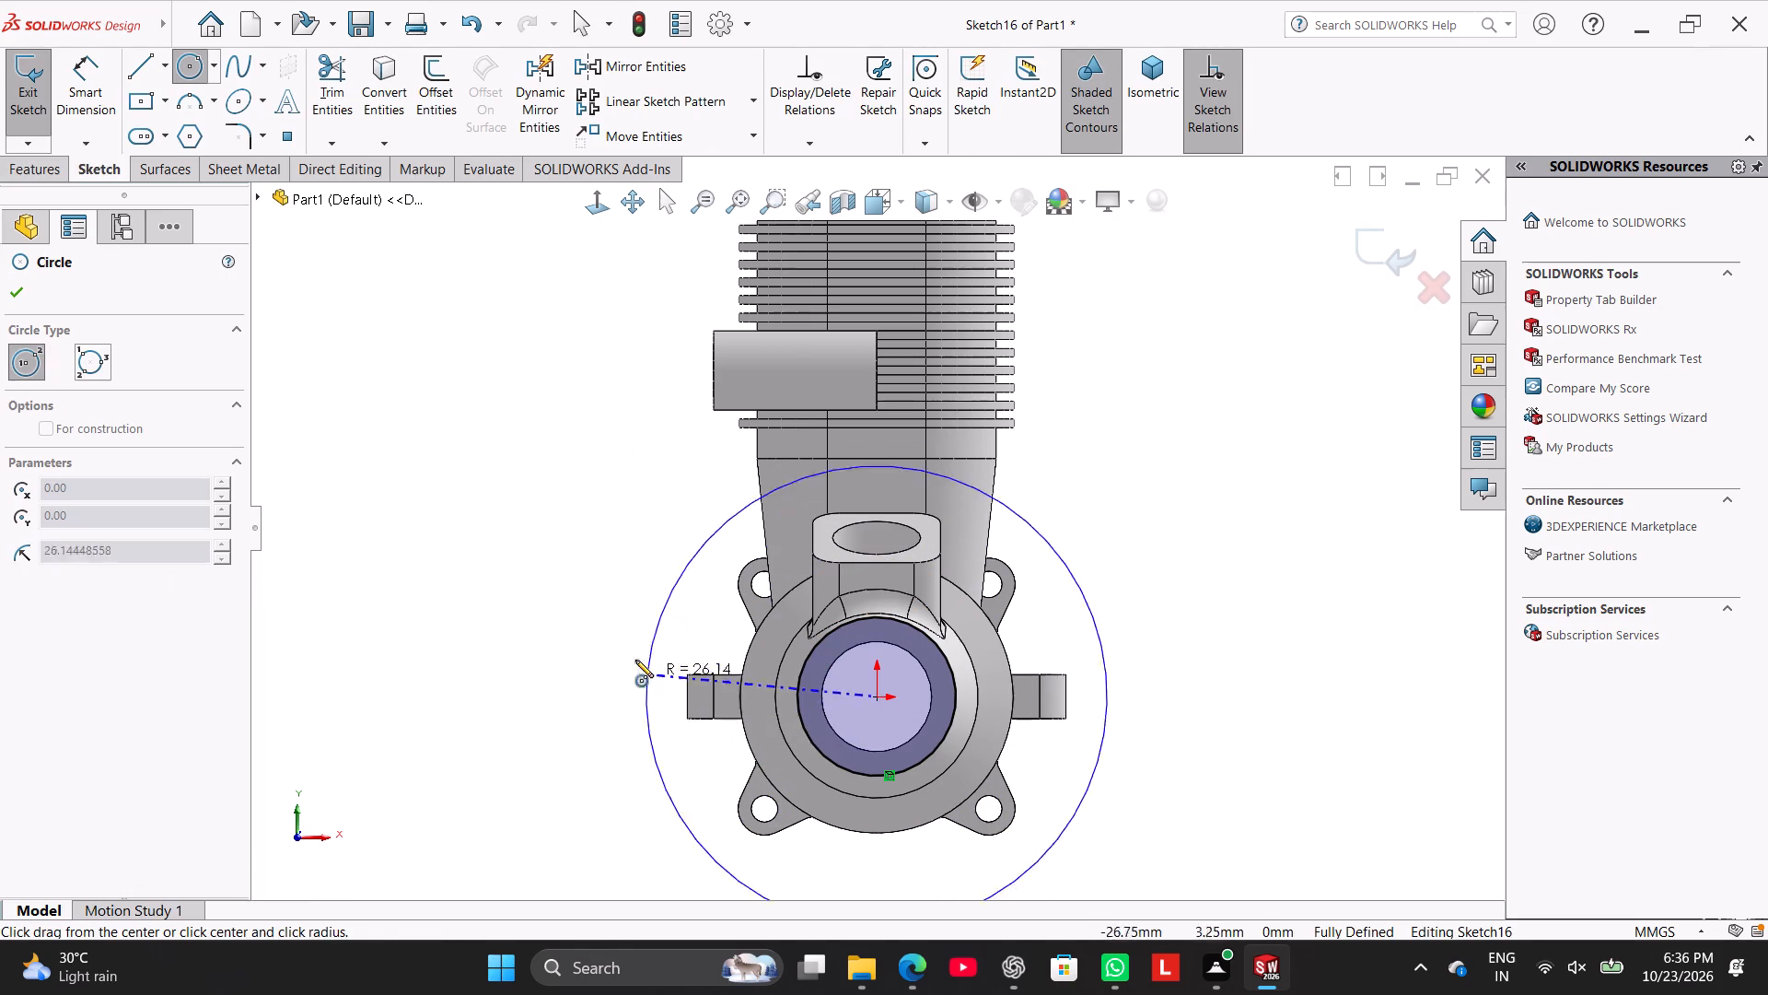
click(622, 633)
right_click(596, 509)
click(640, 532)
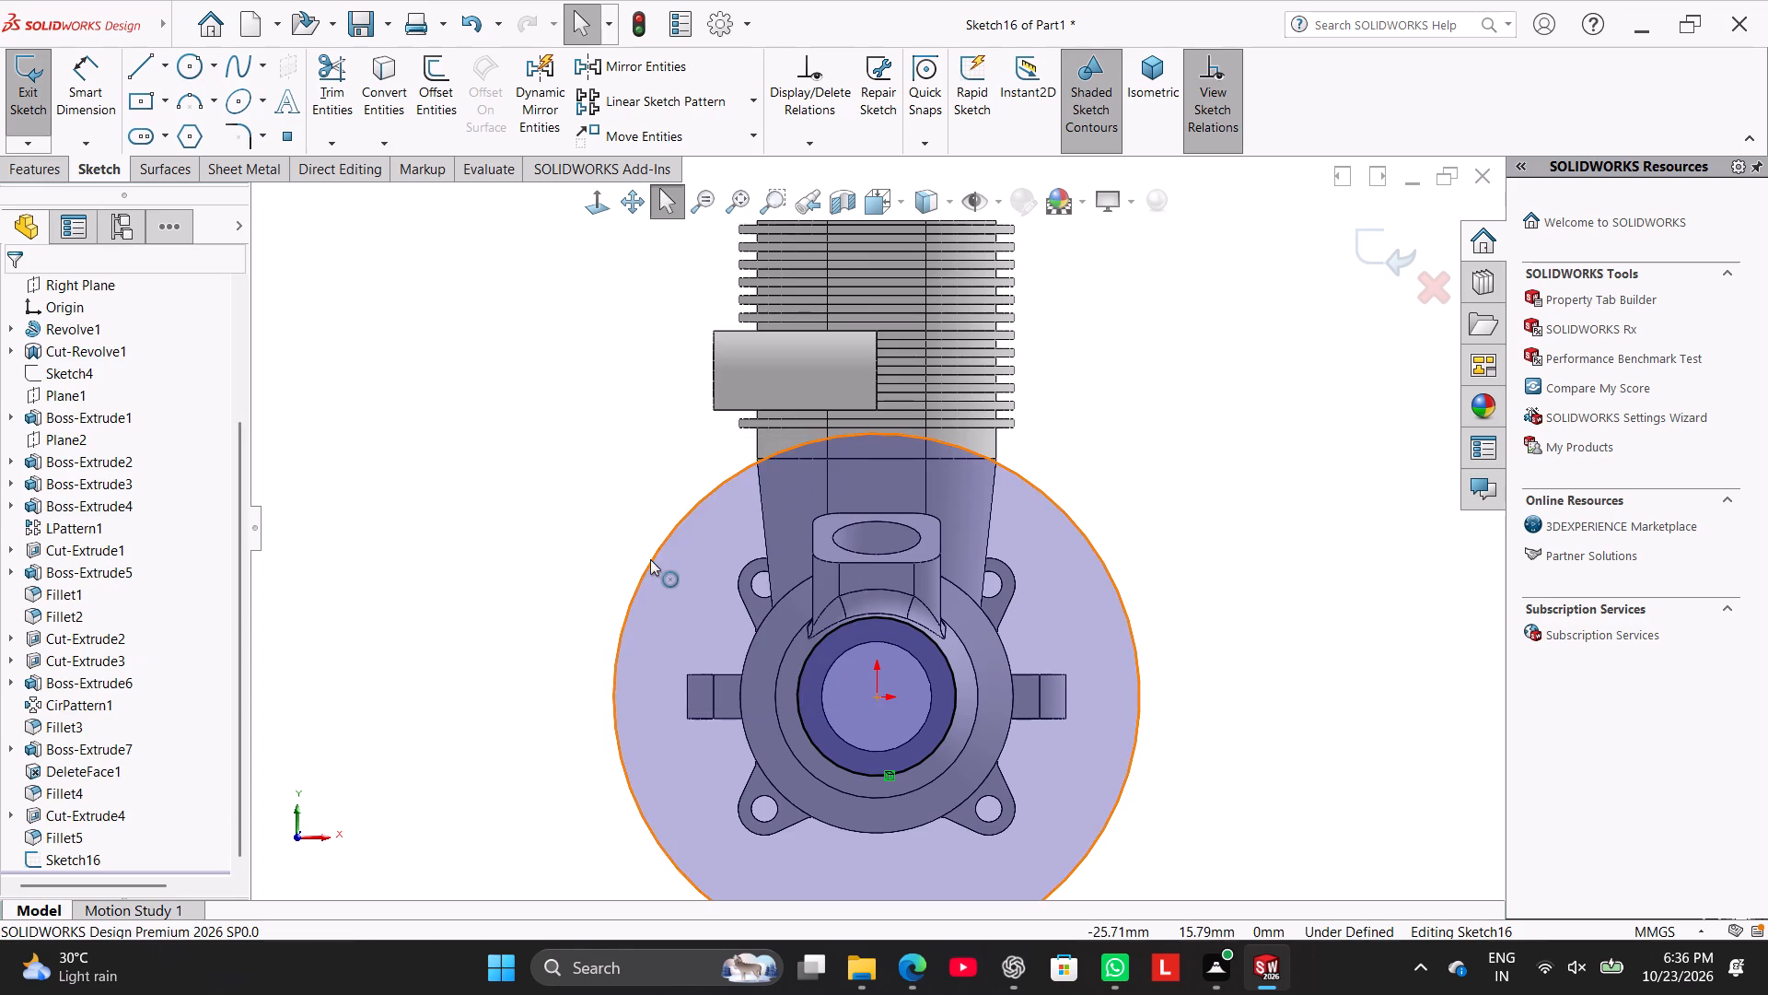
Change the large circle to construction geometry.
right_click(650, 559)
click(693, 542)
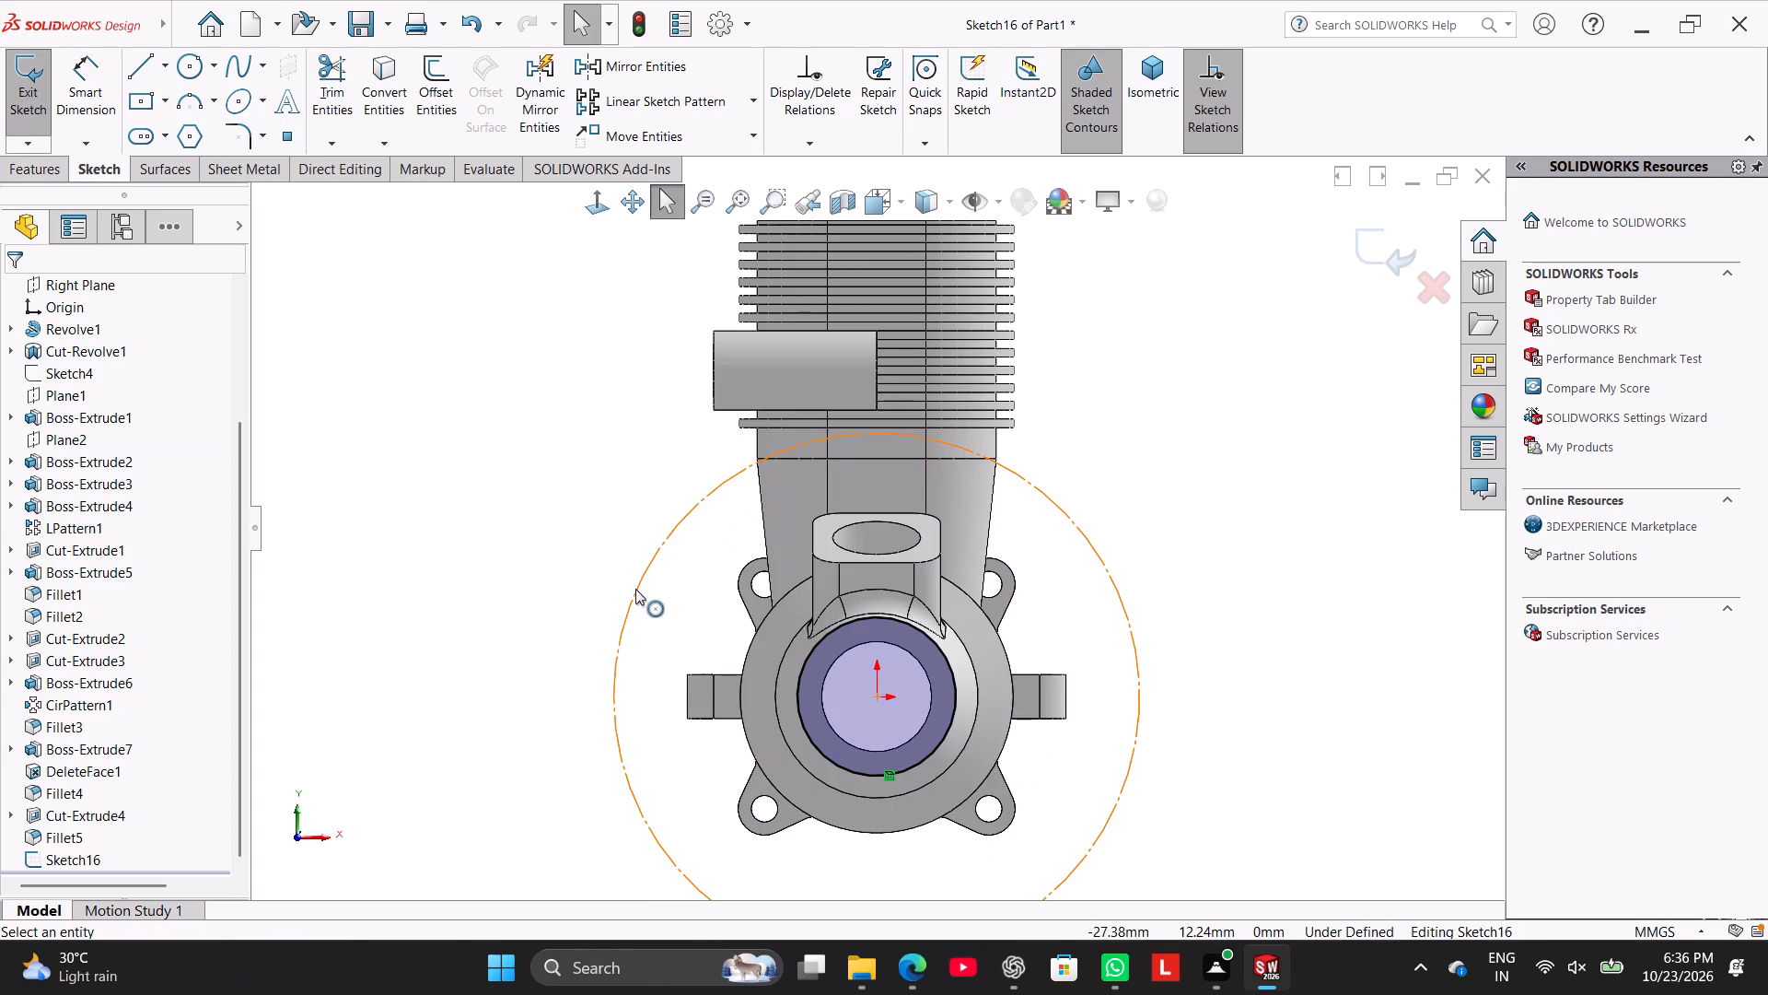
Sketch a horizontal centerline about 30 mm long from the origin to the edge of the large circle.
click(171, 64)
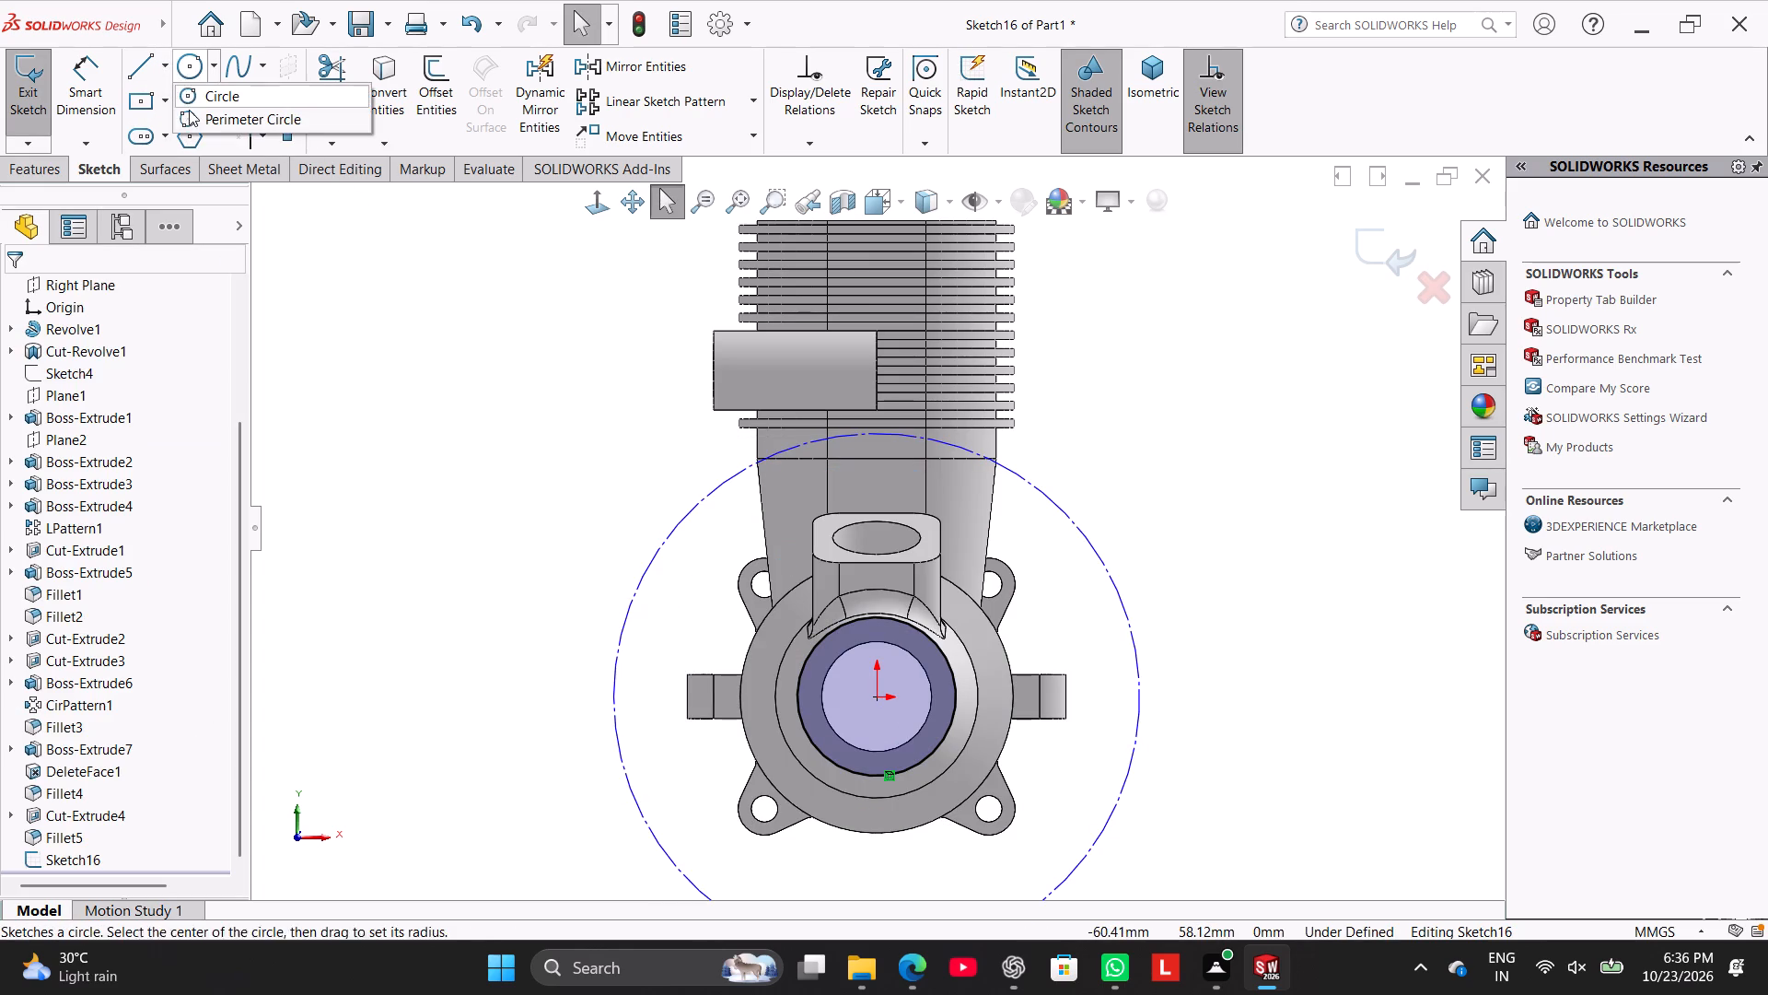
click(165, 61)
click(169, 67)
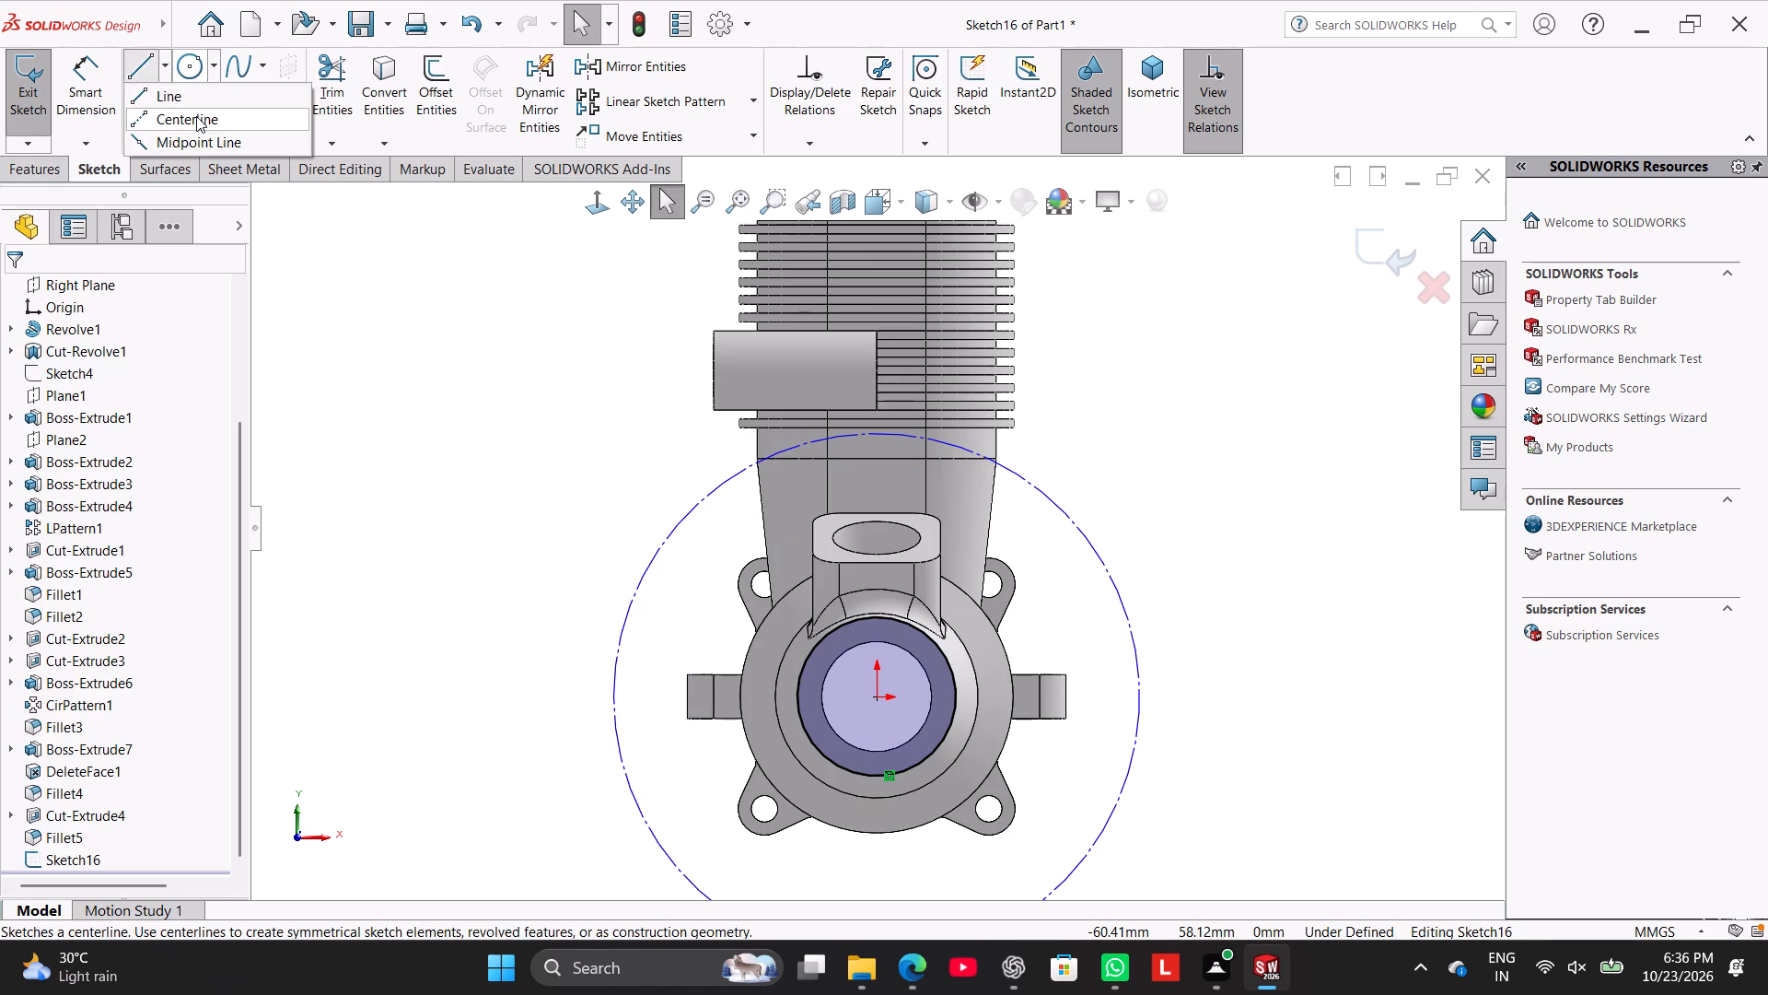
click(198, 116)
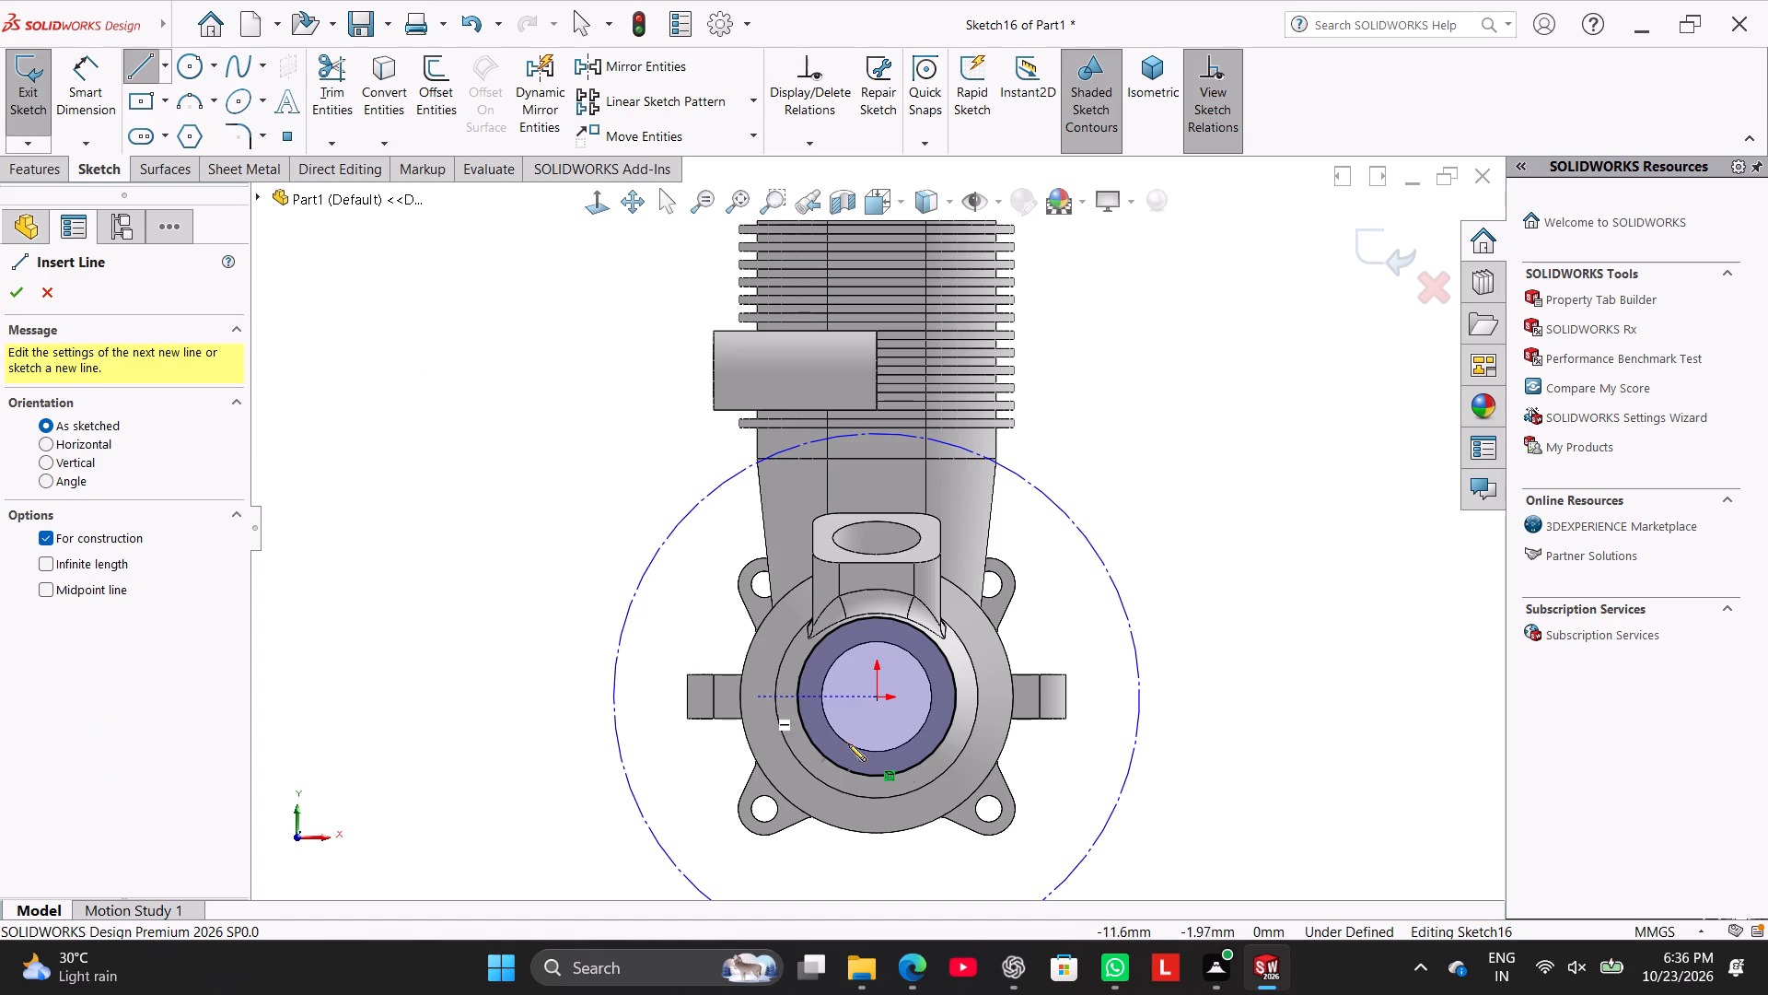
drag(877, 696, 888, 696)
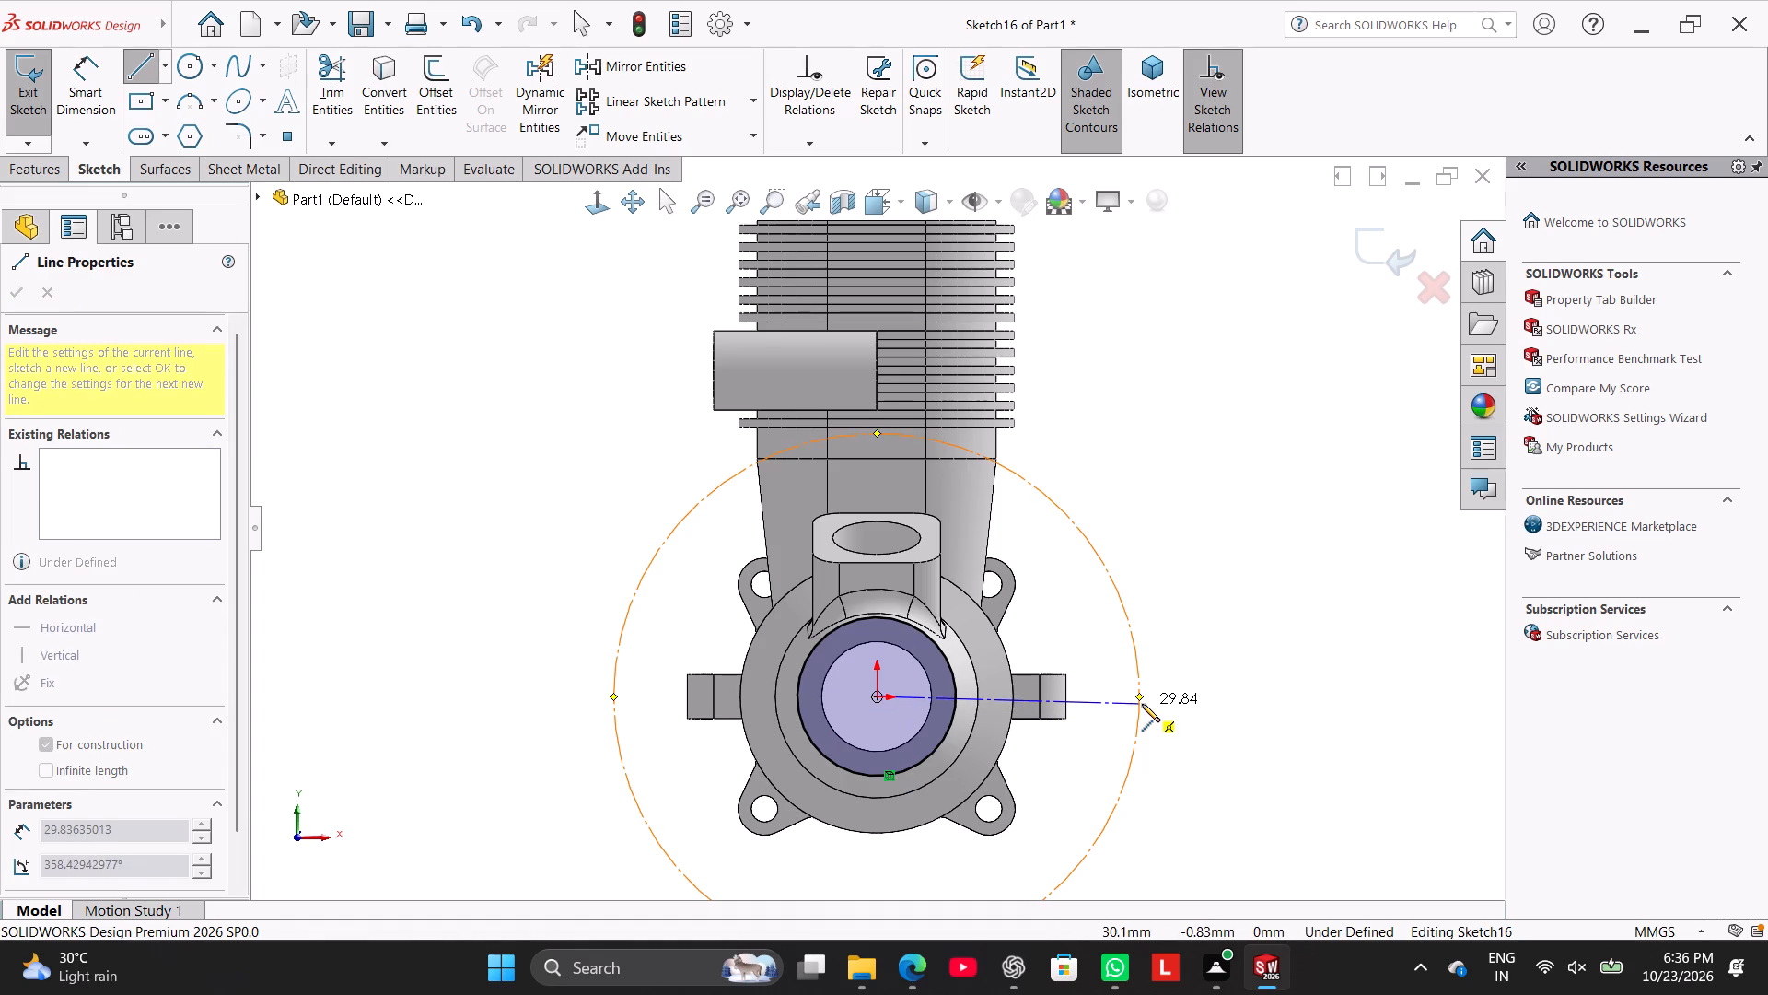
click(1142, 698)
right_click(1213, 608)
click(1244, 619)
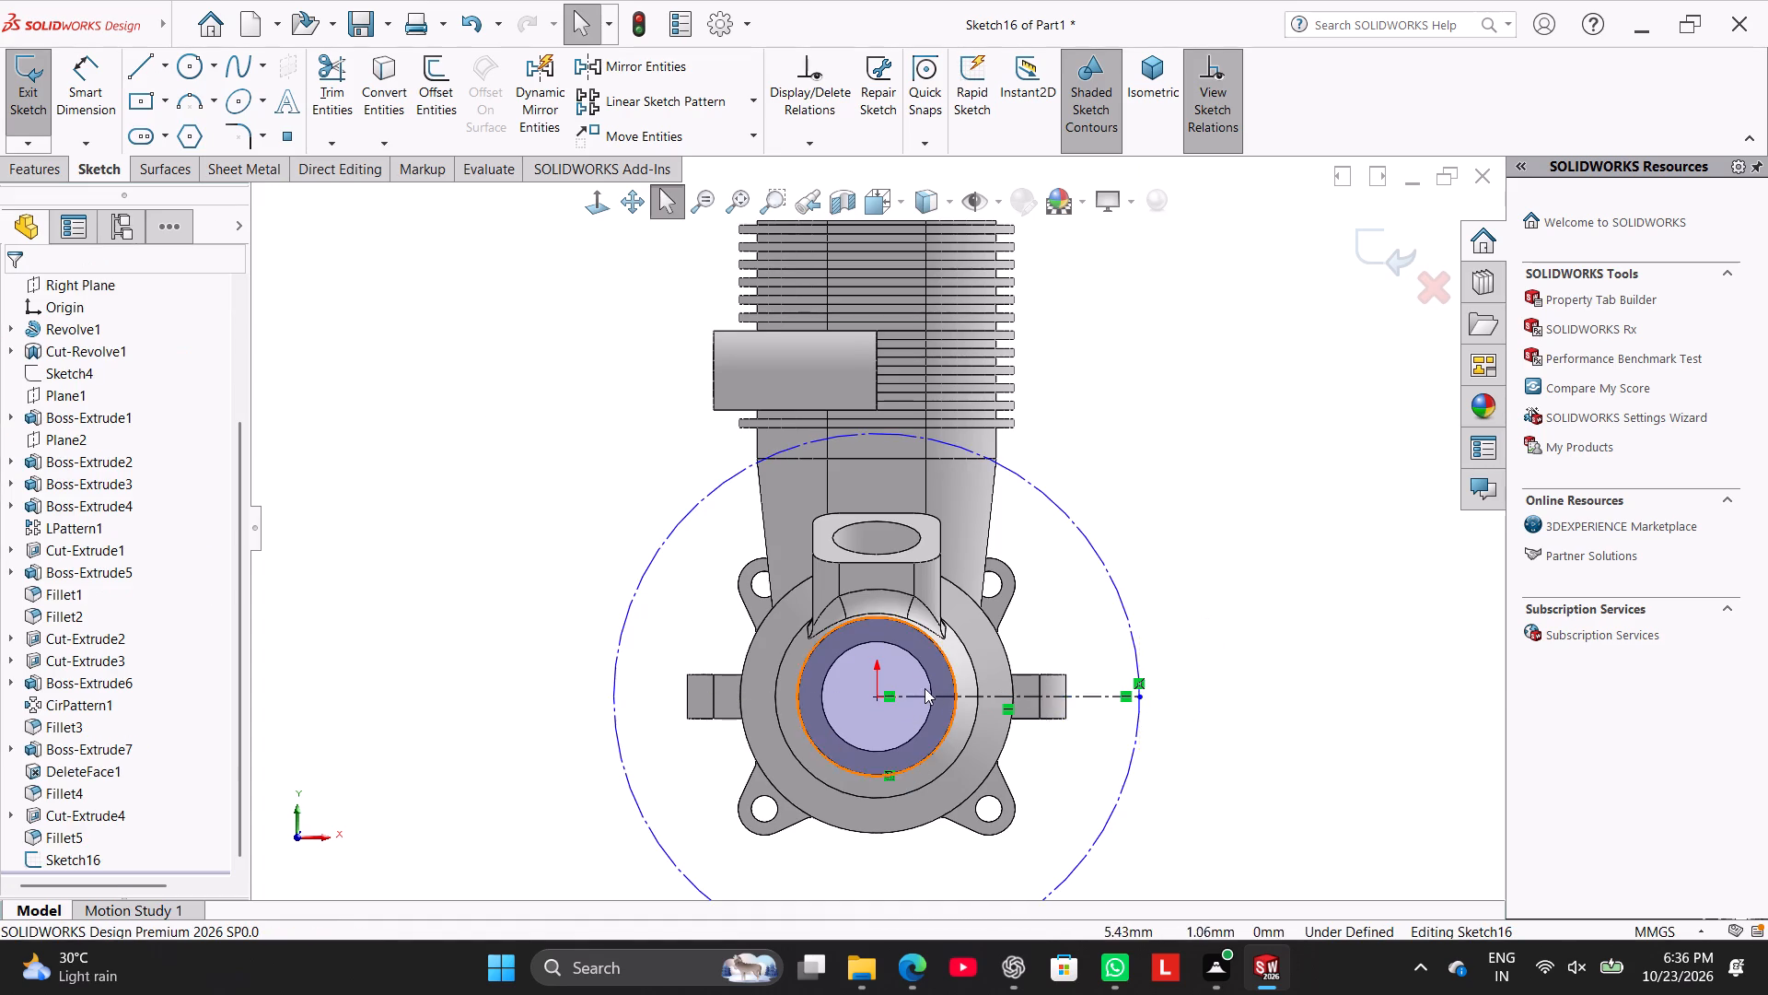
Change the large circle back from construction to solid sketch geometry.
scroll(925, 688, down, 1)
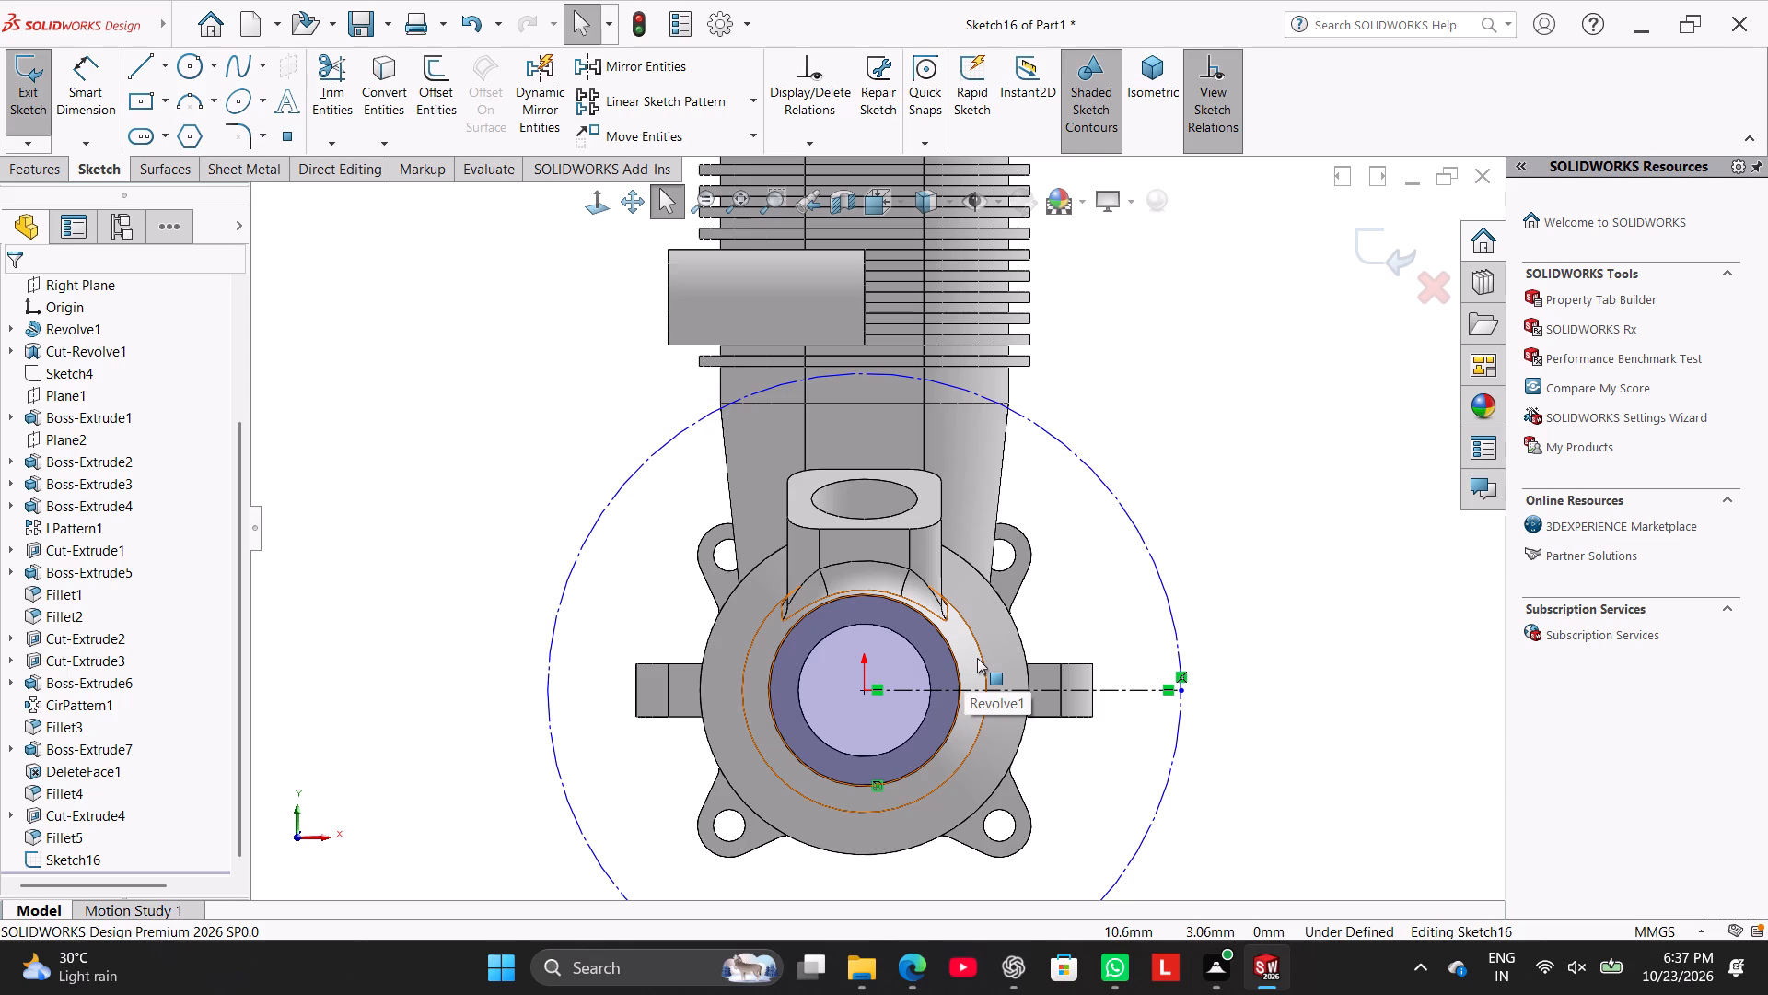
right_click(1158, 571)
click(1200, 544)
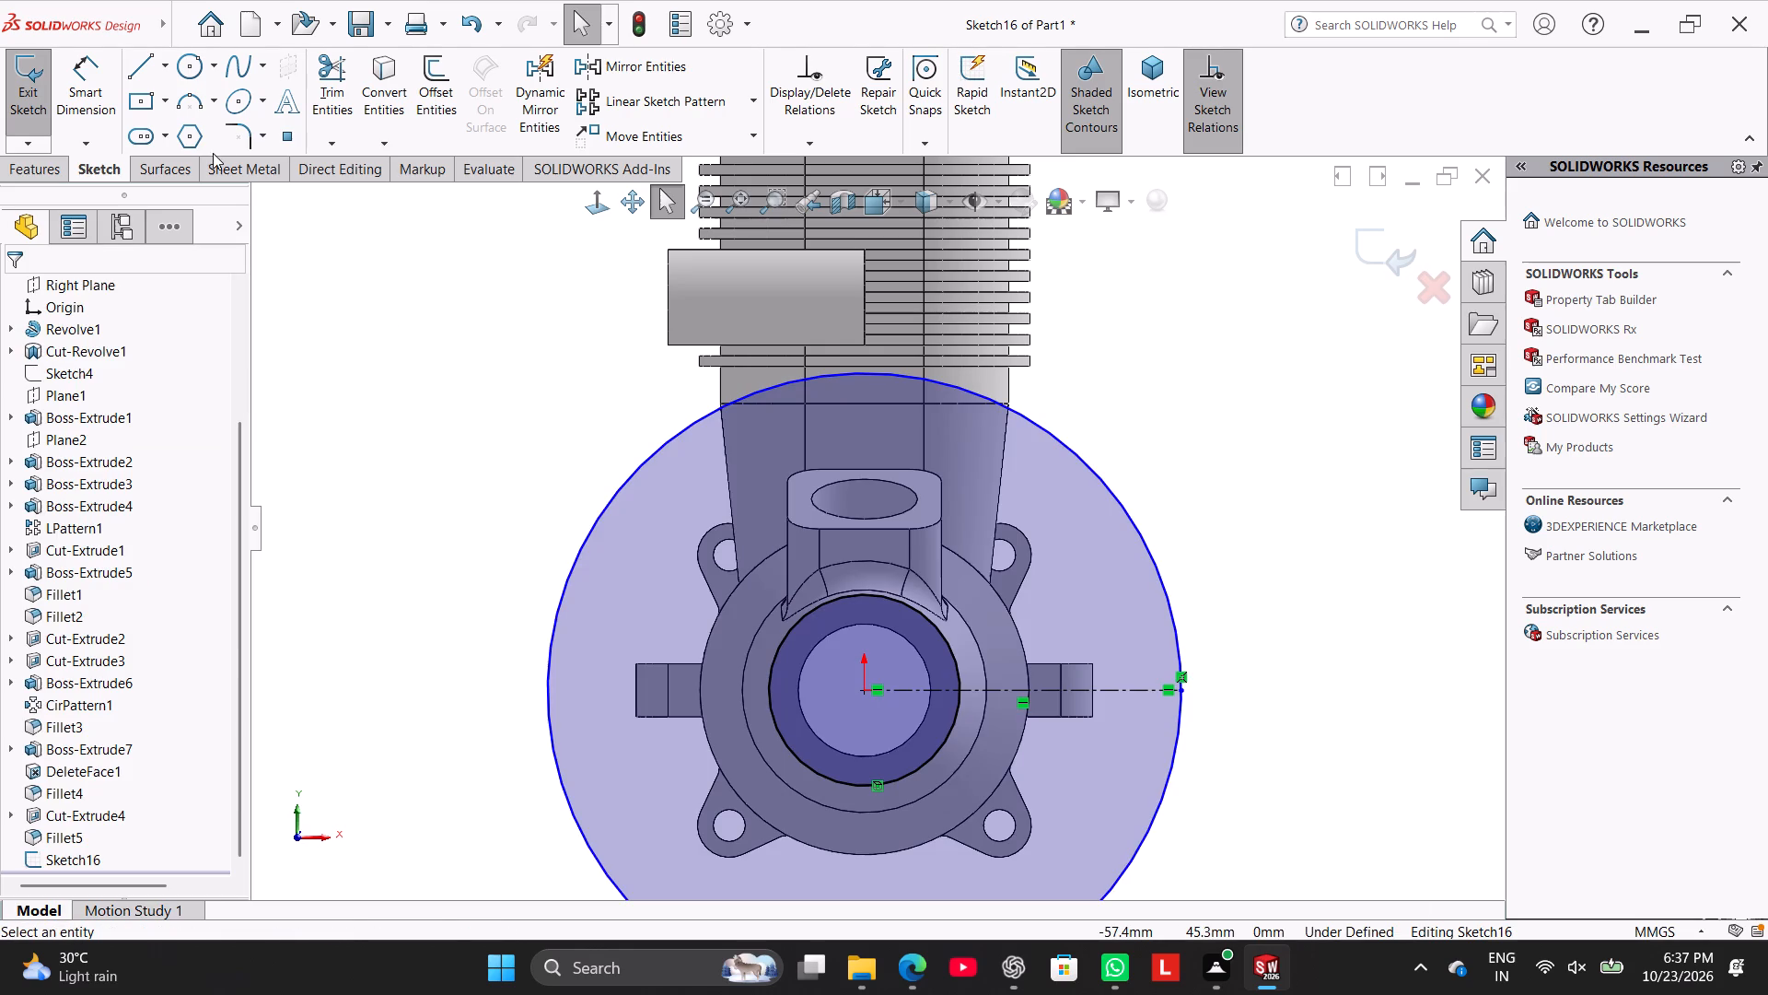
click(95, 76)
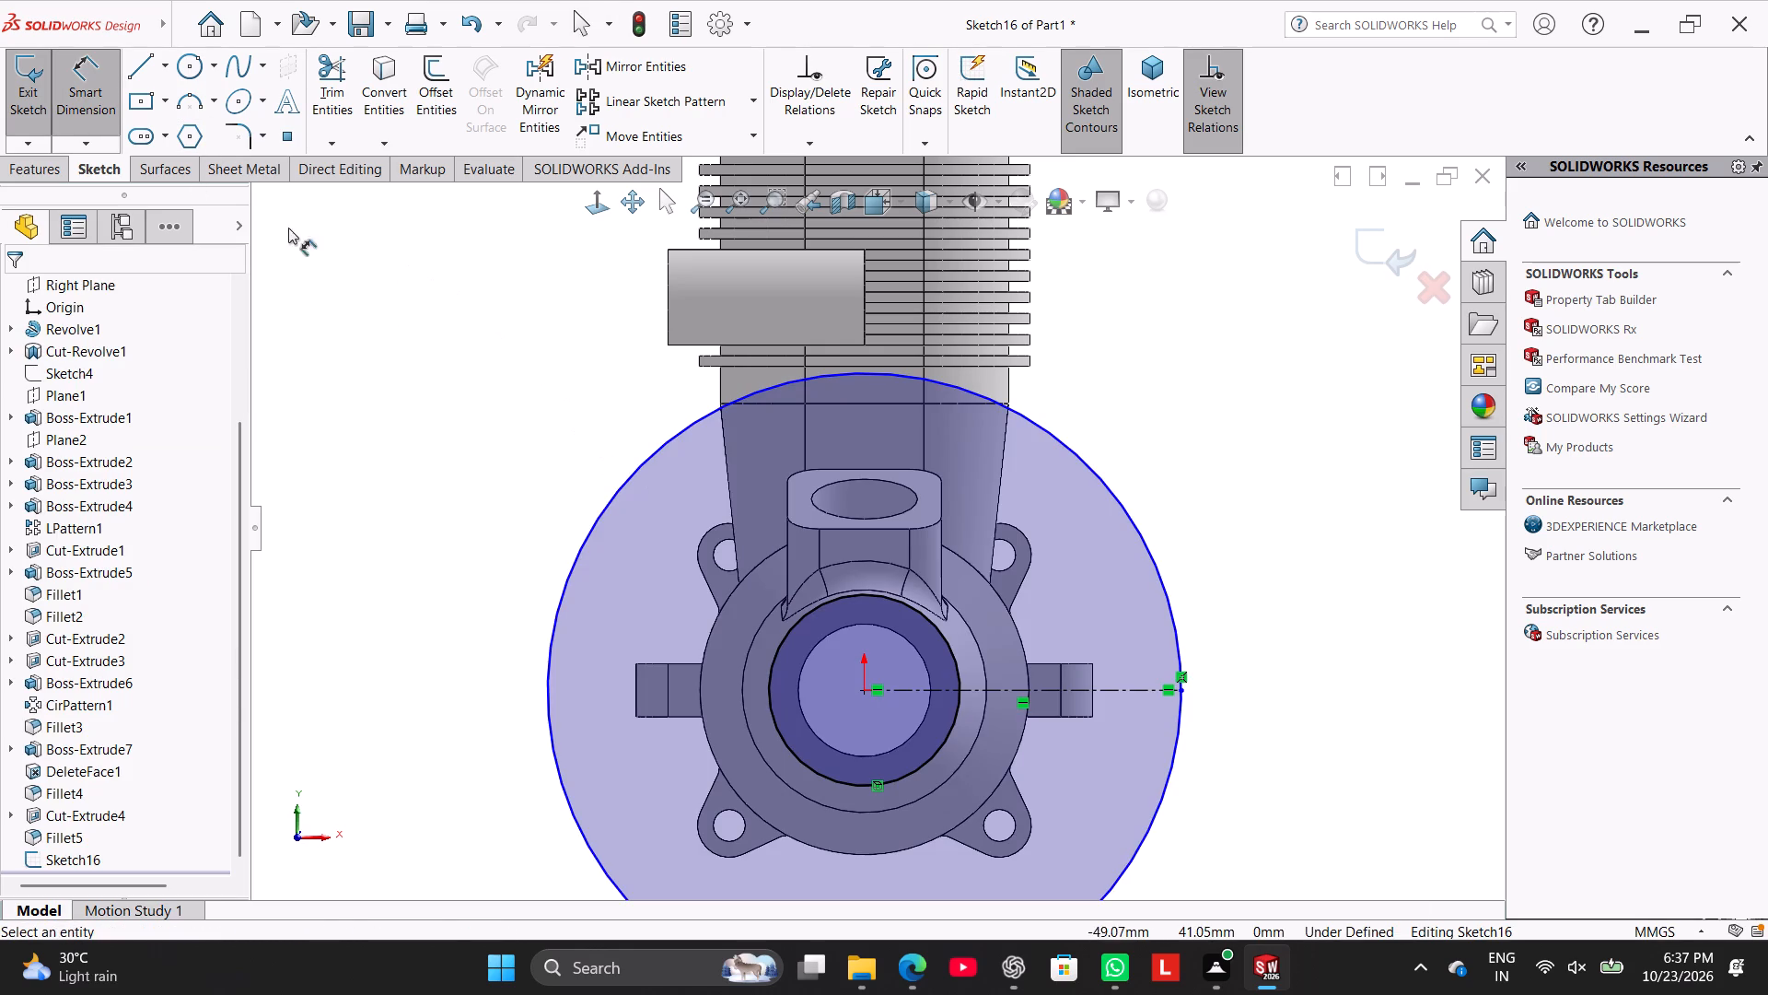
Sketch two horizontal lines about 9 mm long crossing the large circle near the centerline's outer end, joined outside by a tangent 180° arc of about 2.9 mm radius.
click(144, 56)
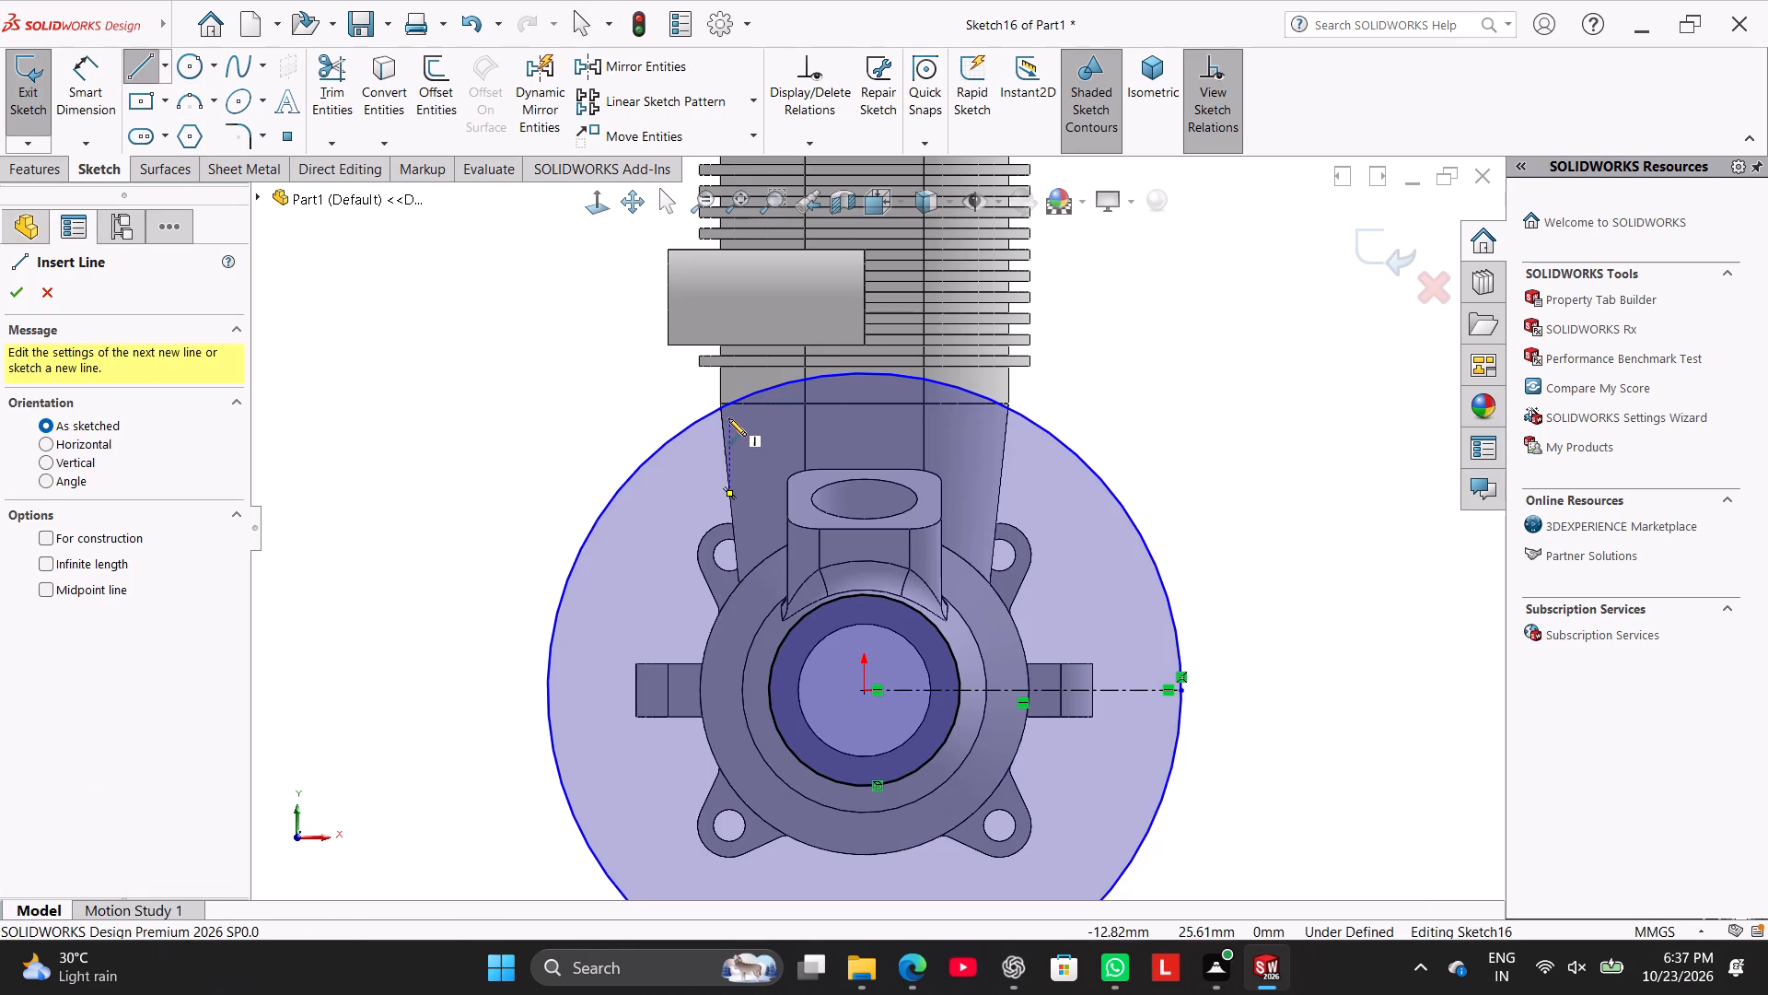
click(1135, 646)
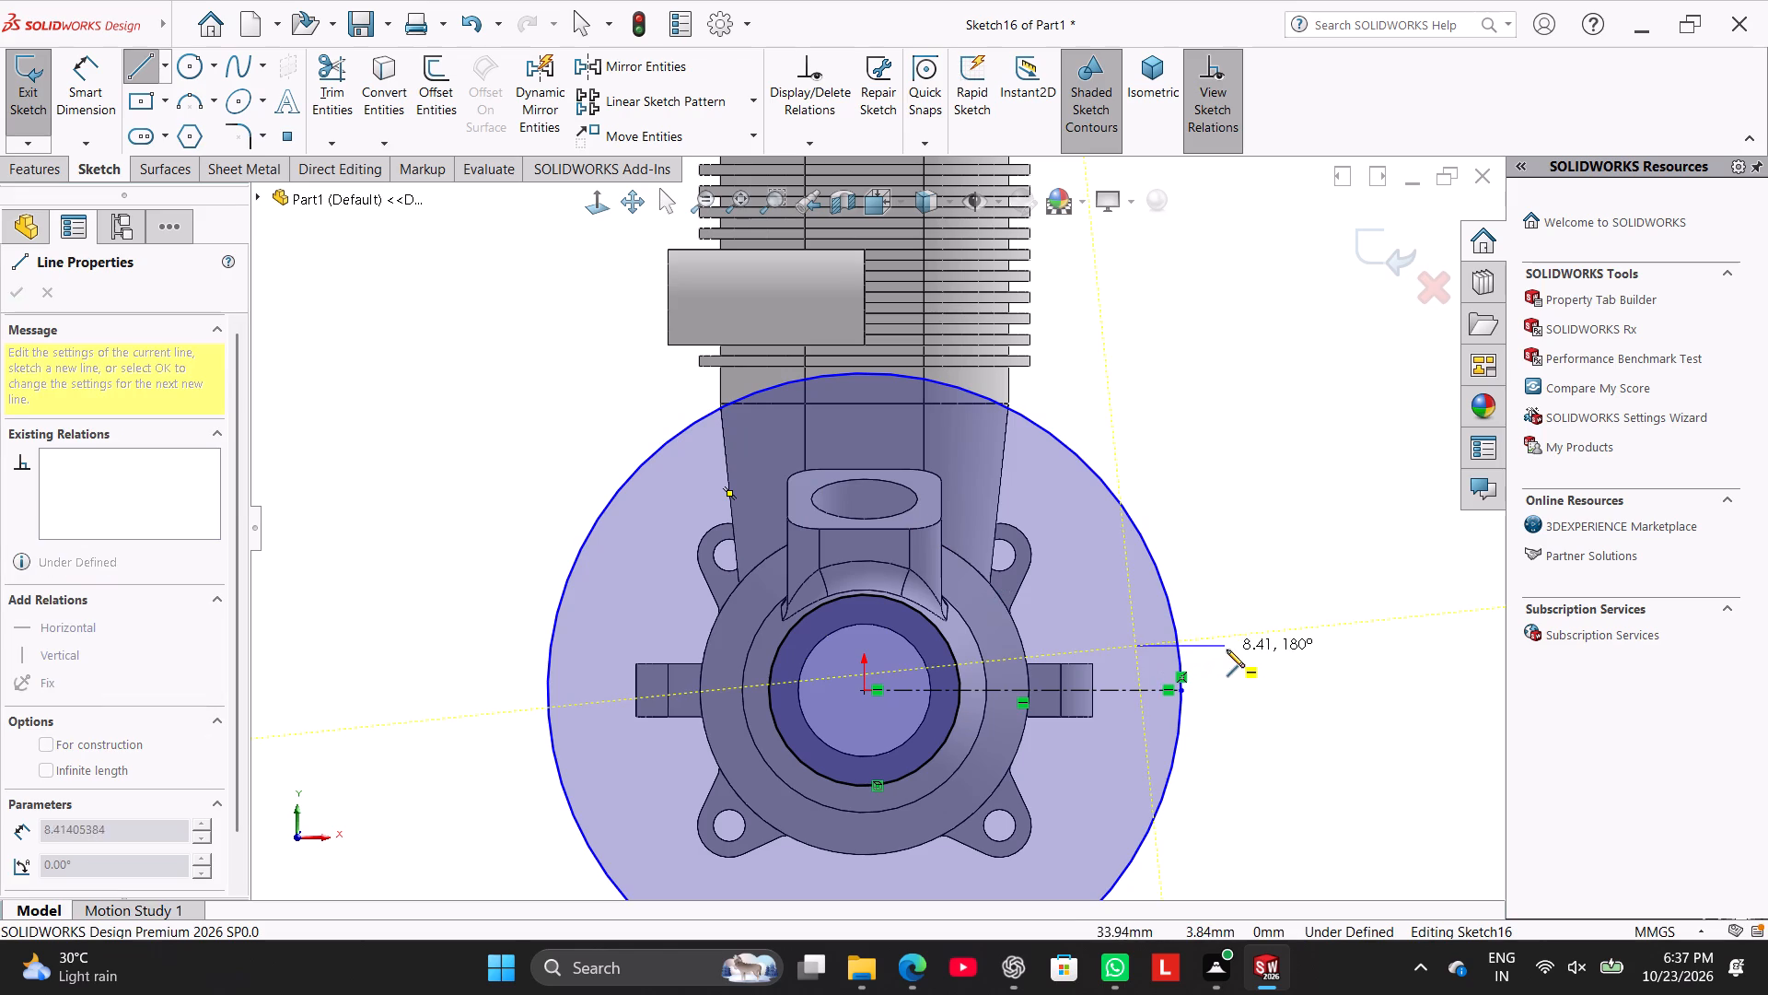
click(1233, 650)
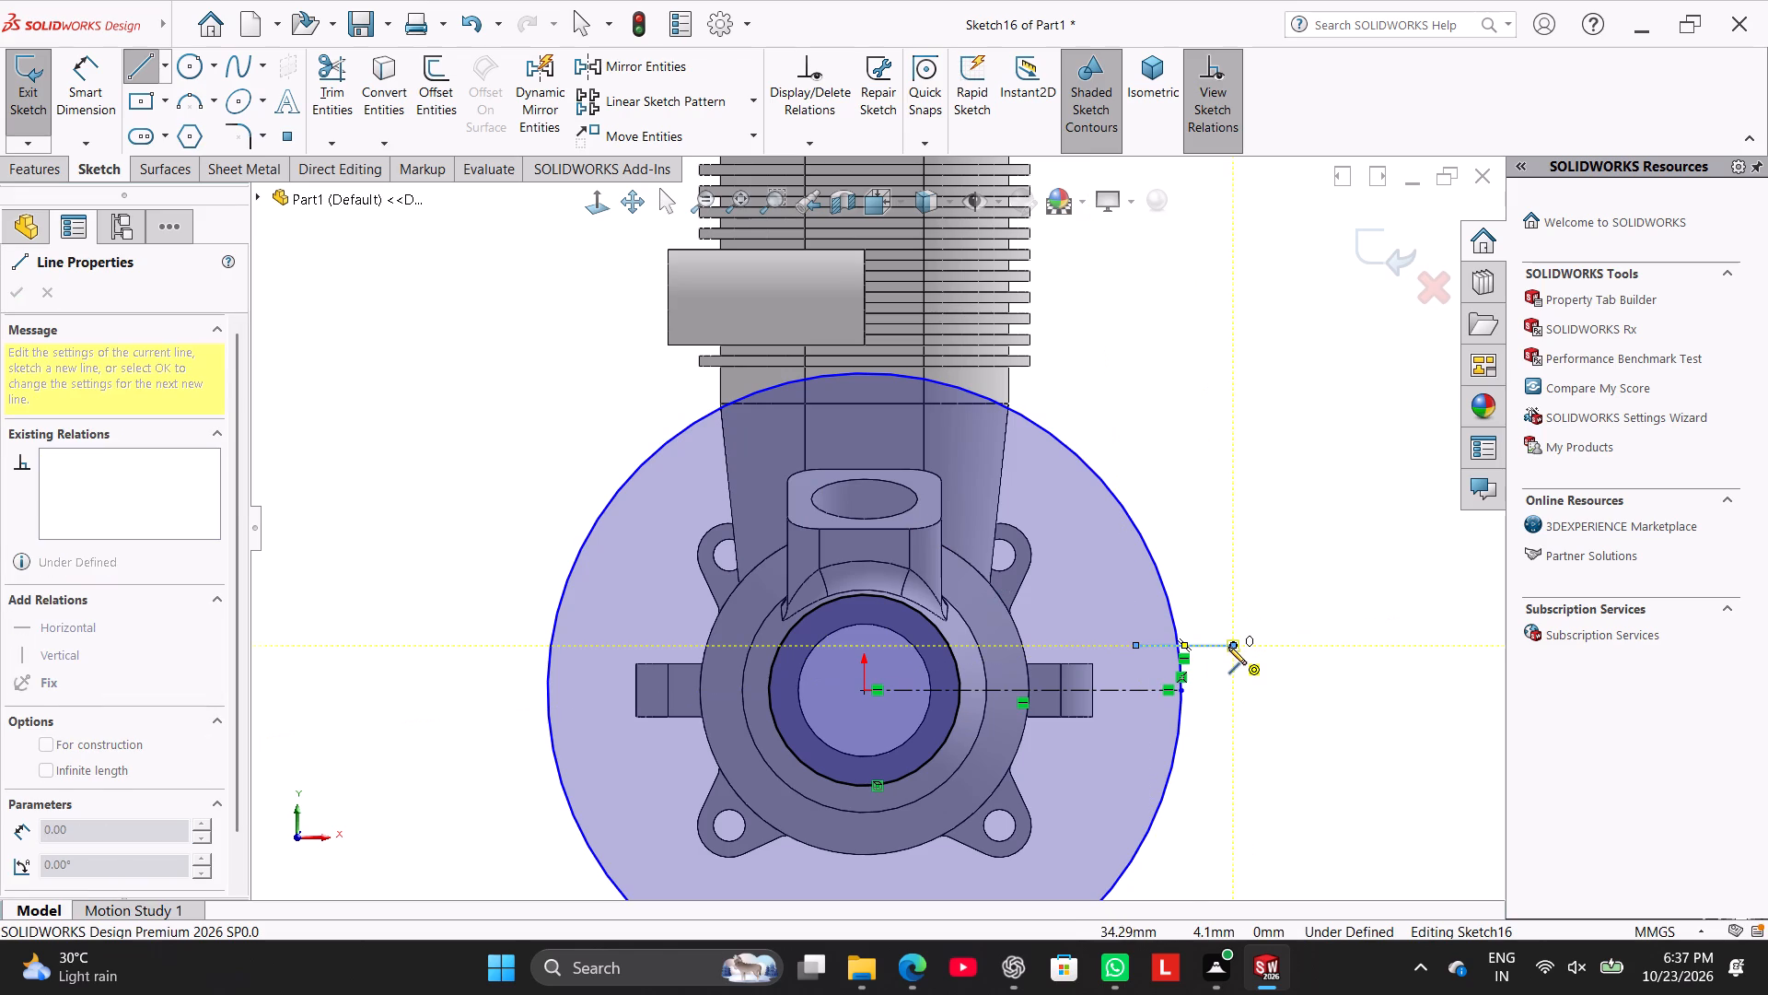
click(1233, 708)
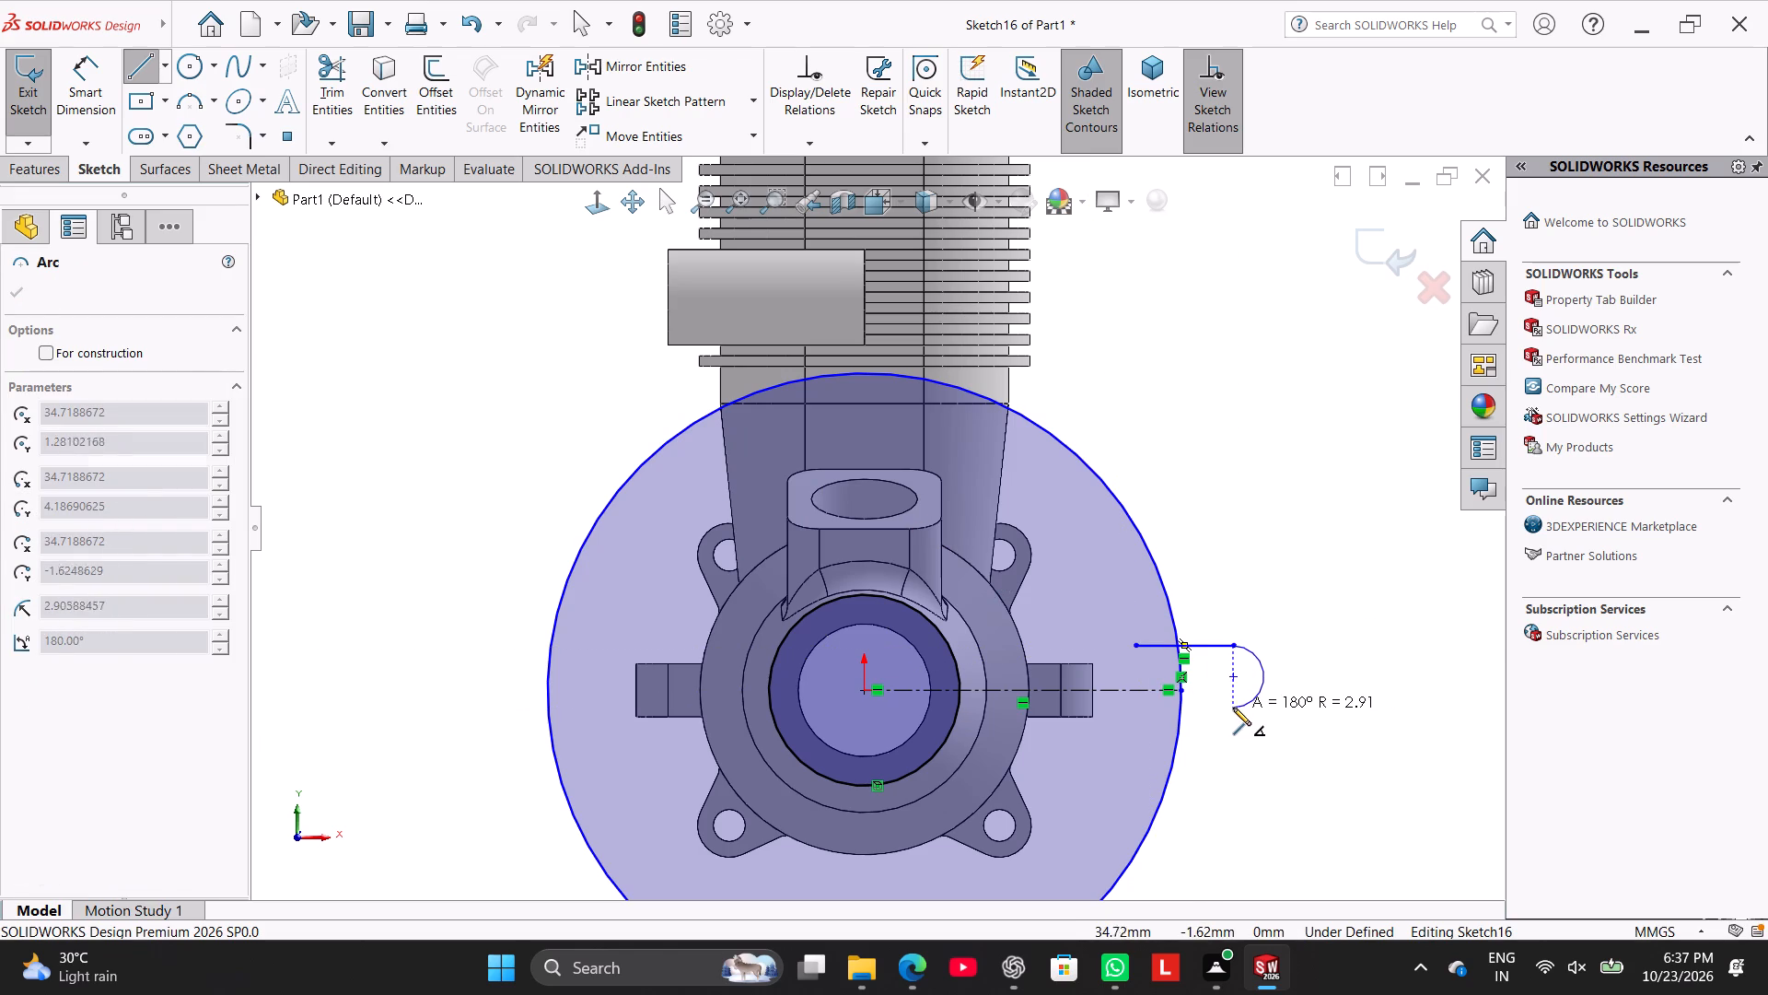
click(1130, 710)
right_click(1196, 568)
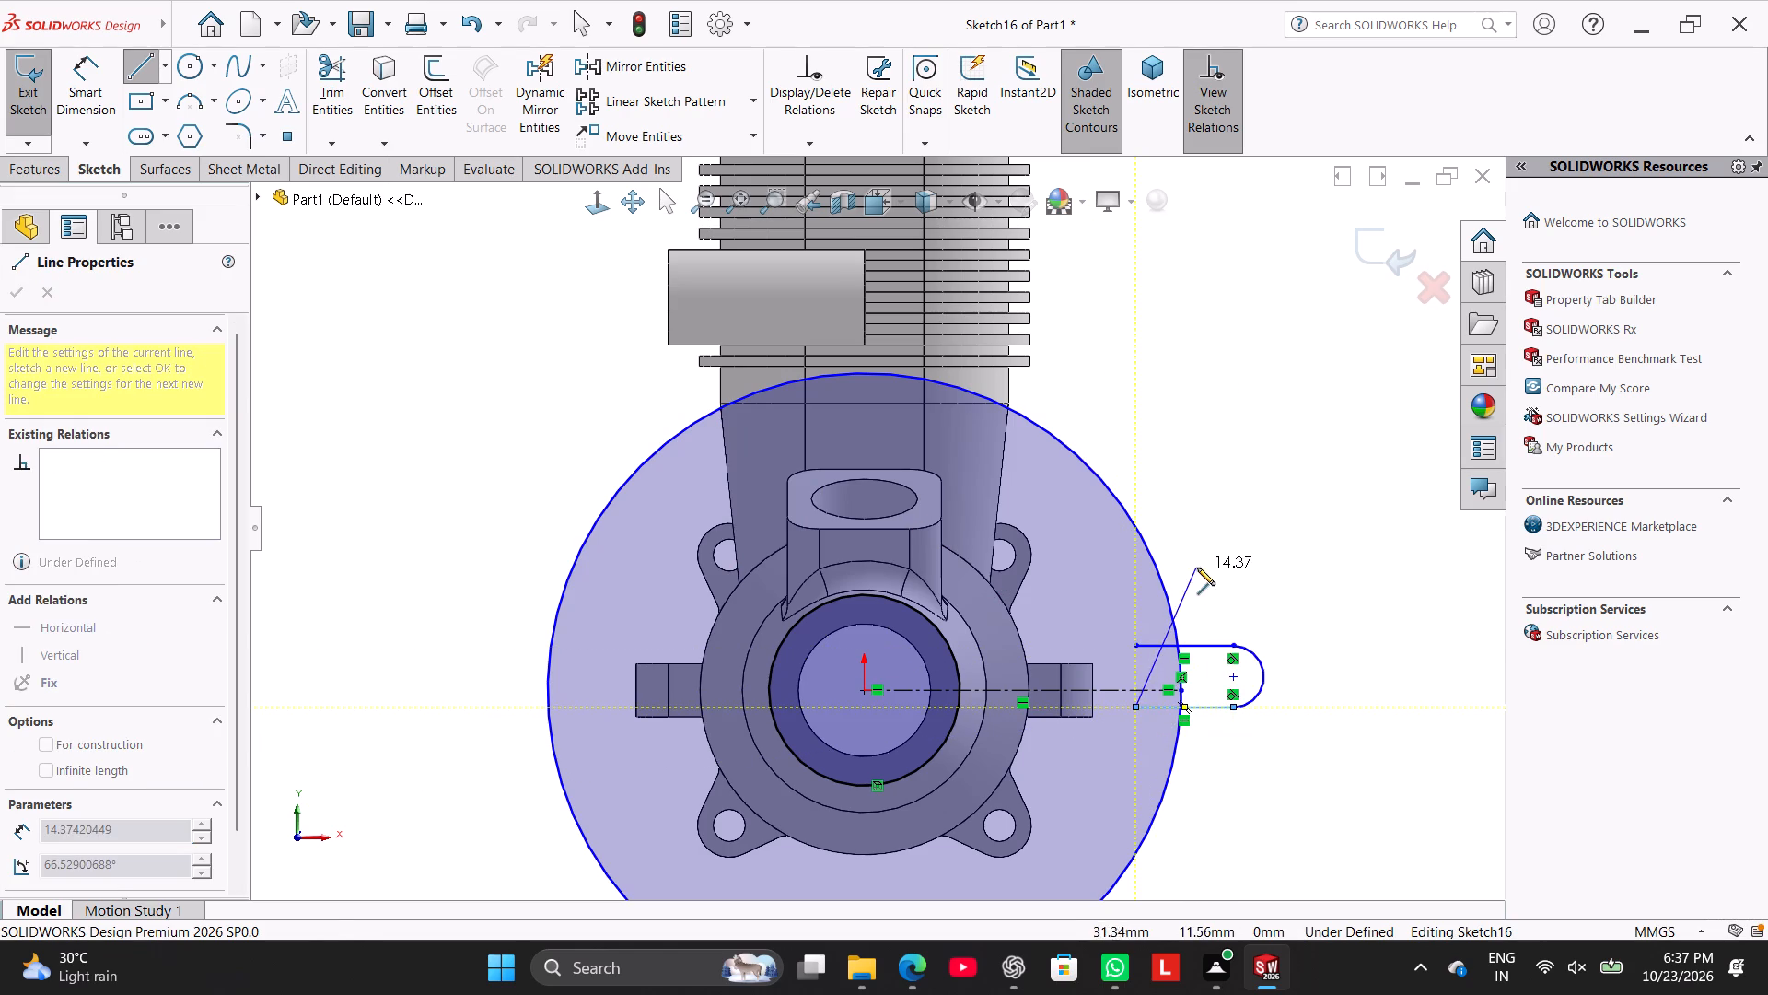
click(1237, 571)
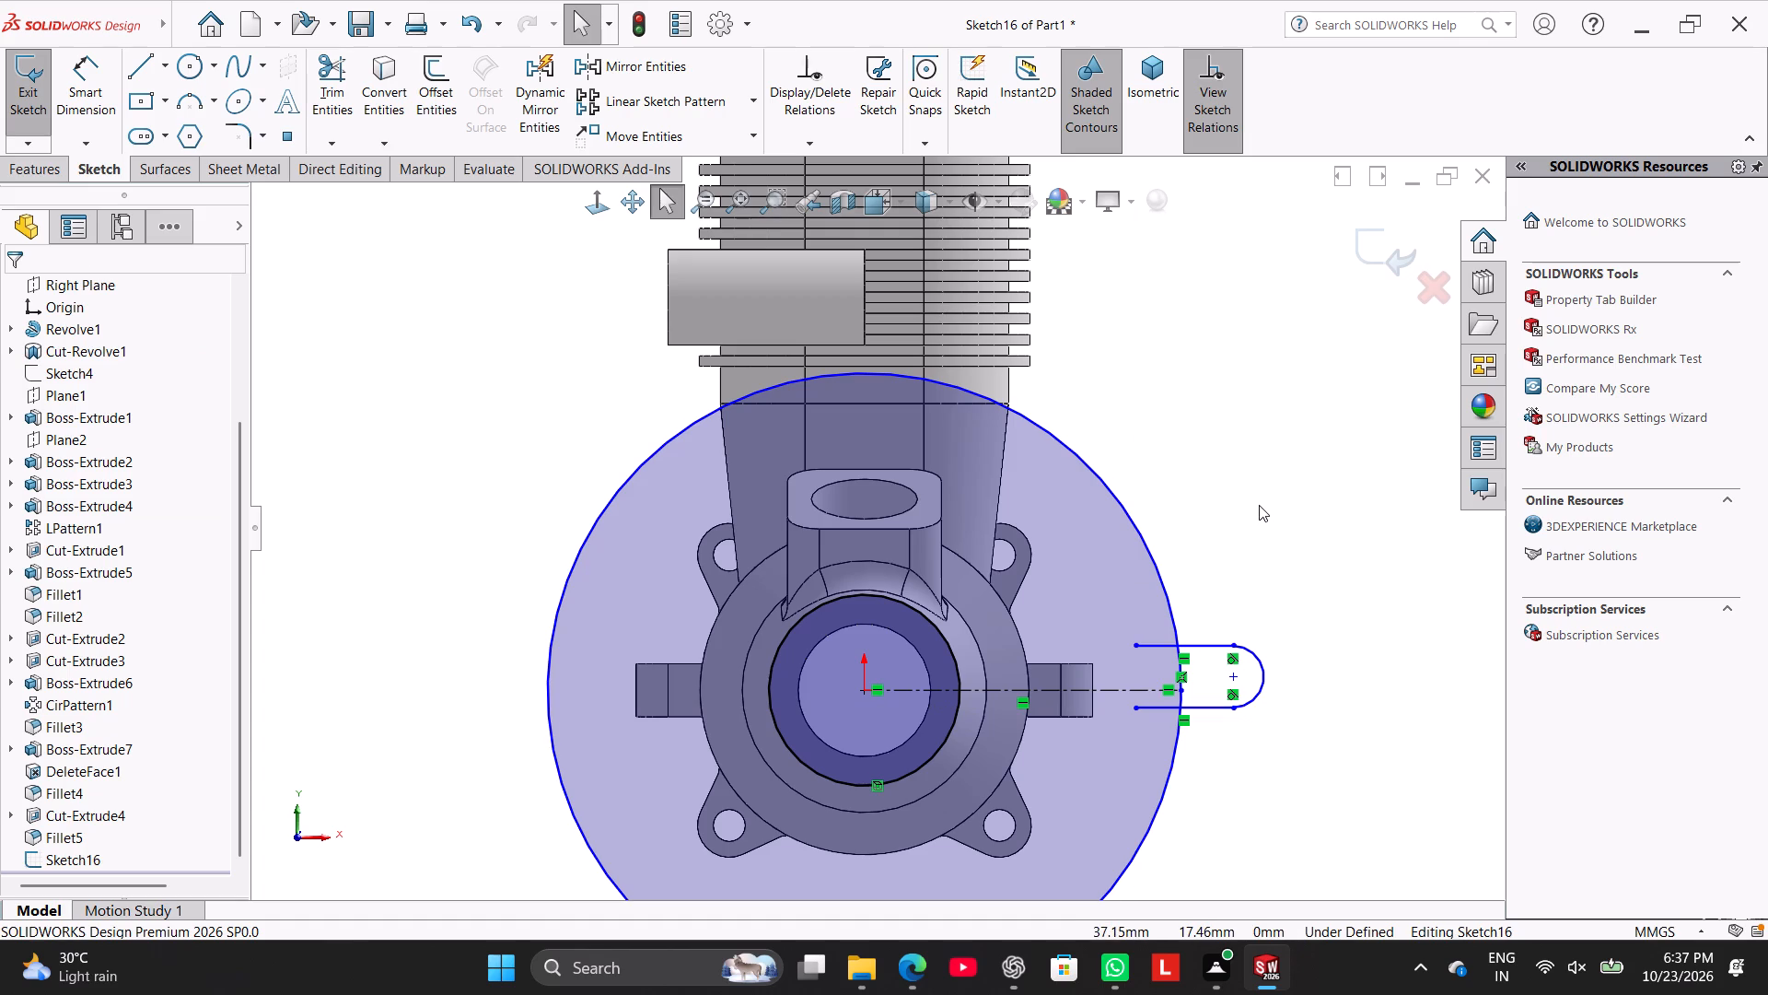
click(1266, 531)
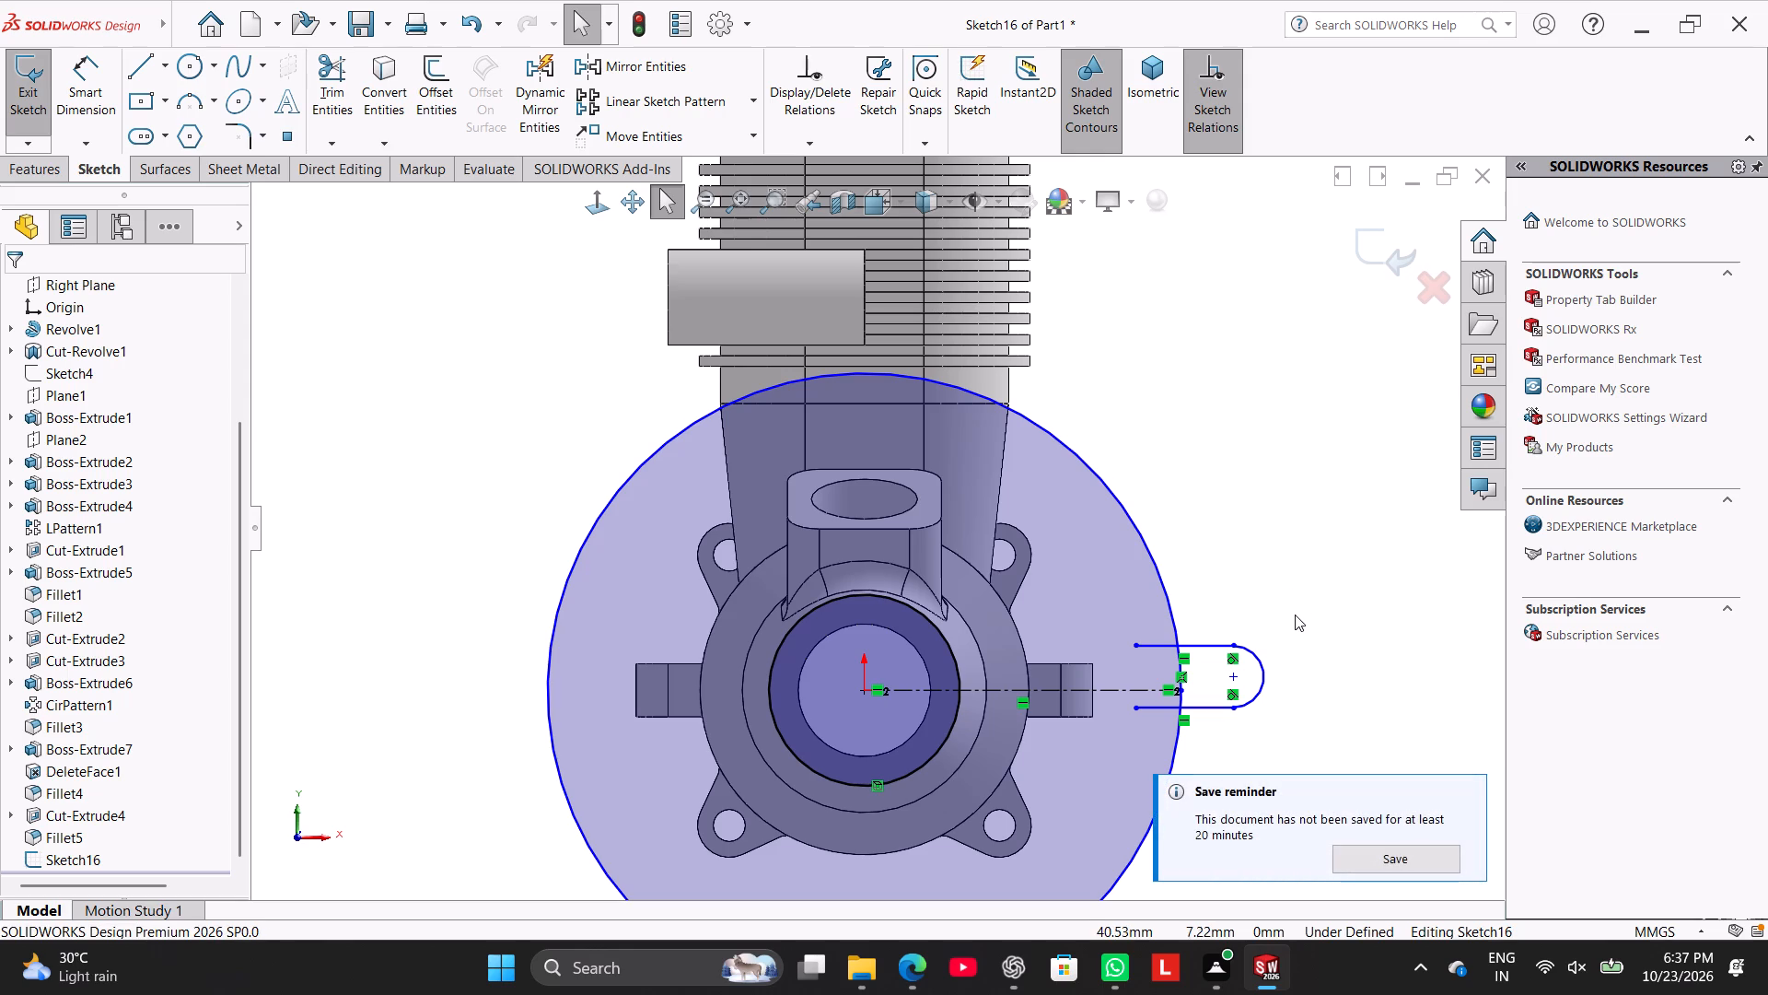
Dismiss the save reminder.
click(1322, 698)
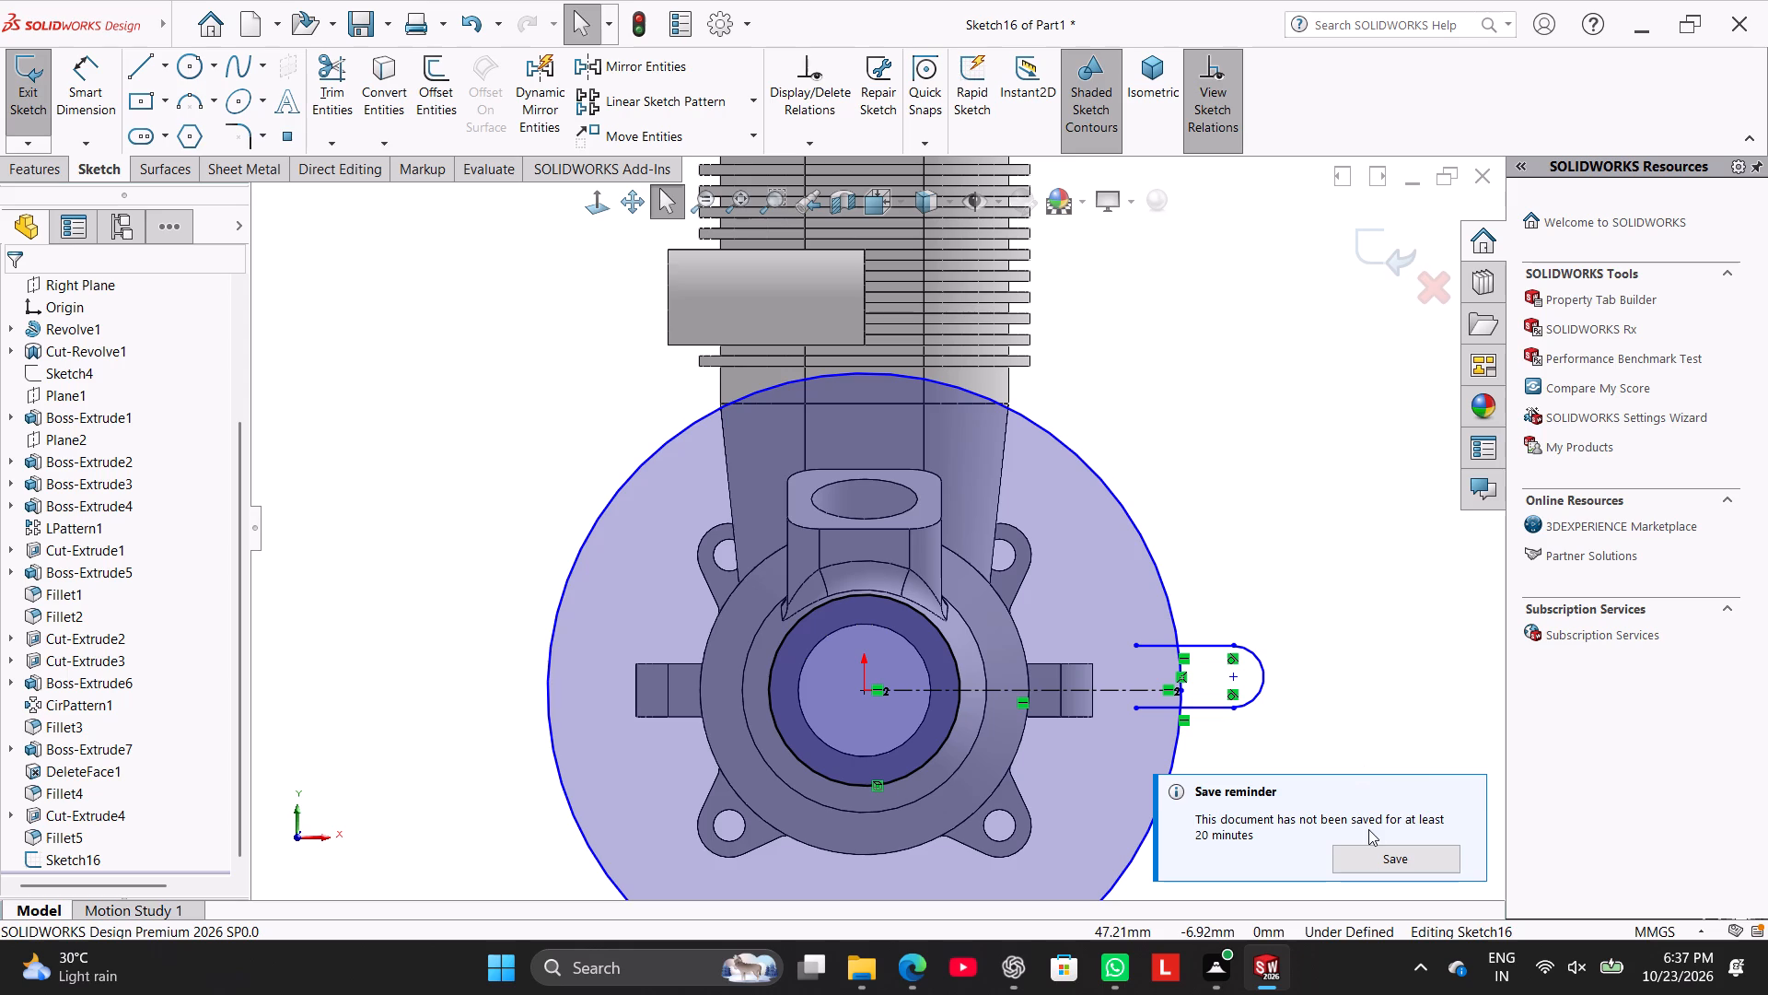
click(1472, 791)
scroll(1234, 687, down, 4)
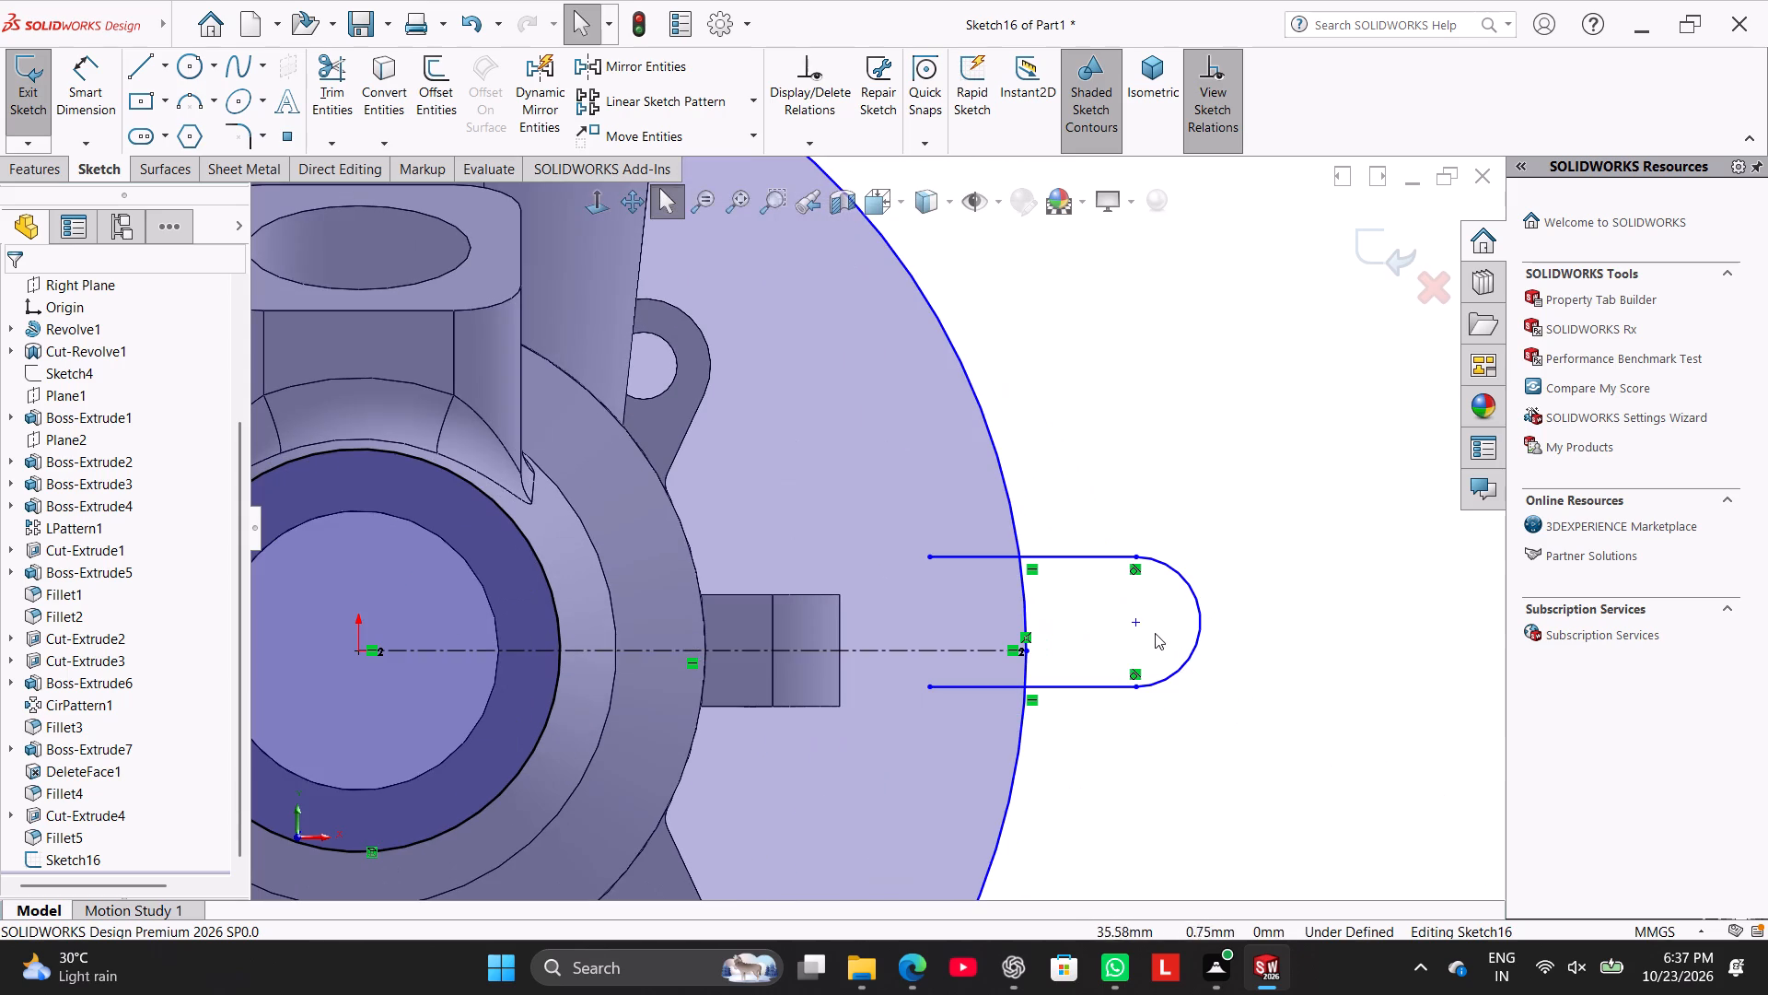
Merge the rounded end arc's center point with the outer end of the horizontal centerline on the large circle.
ctrl+click(1135, 625)
ctrl+click(1024, 651)
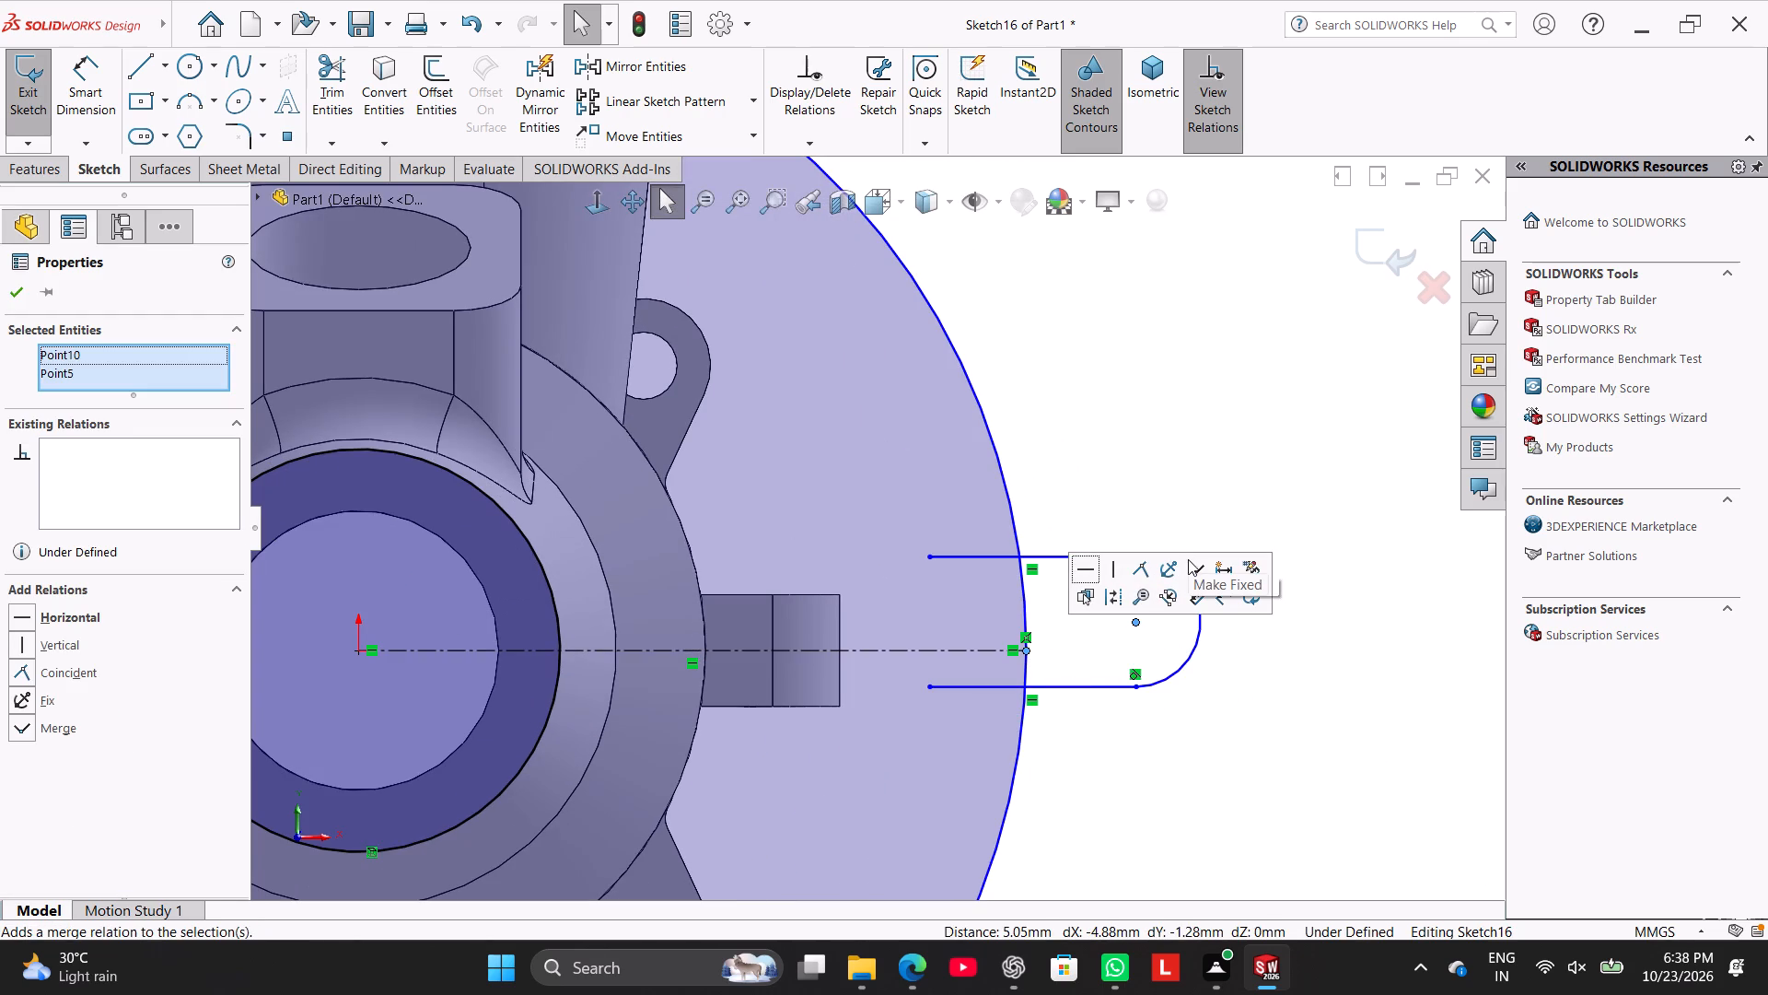
click(1190, 566)
click(1146, 463)
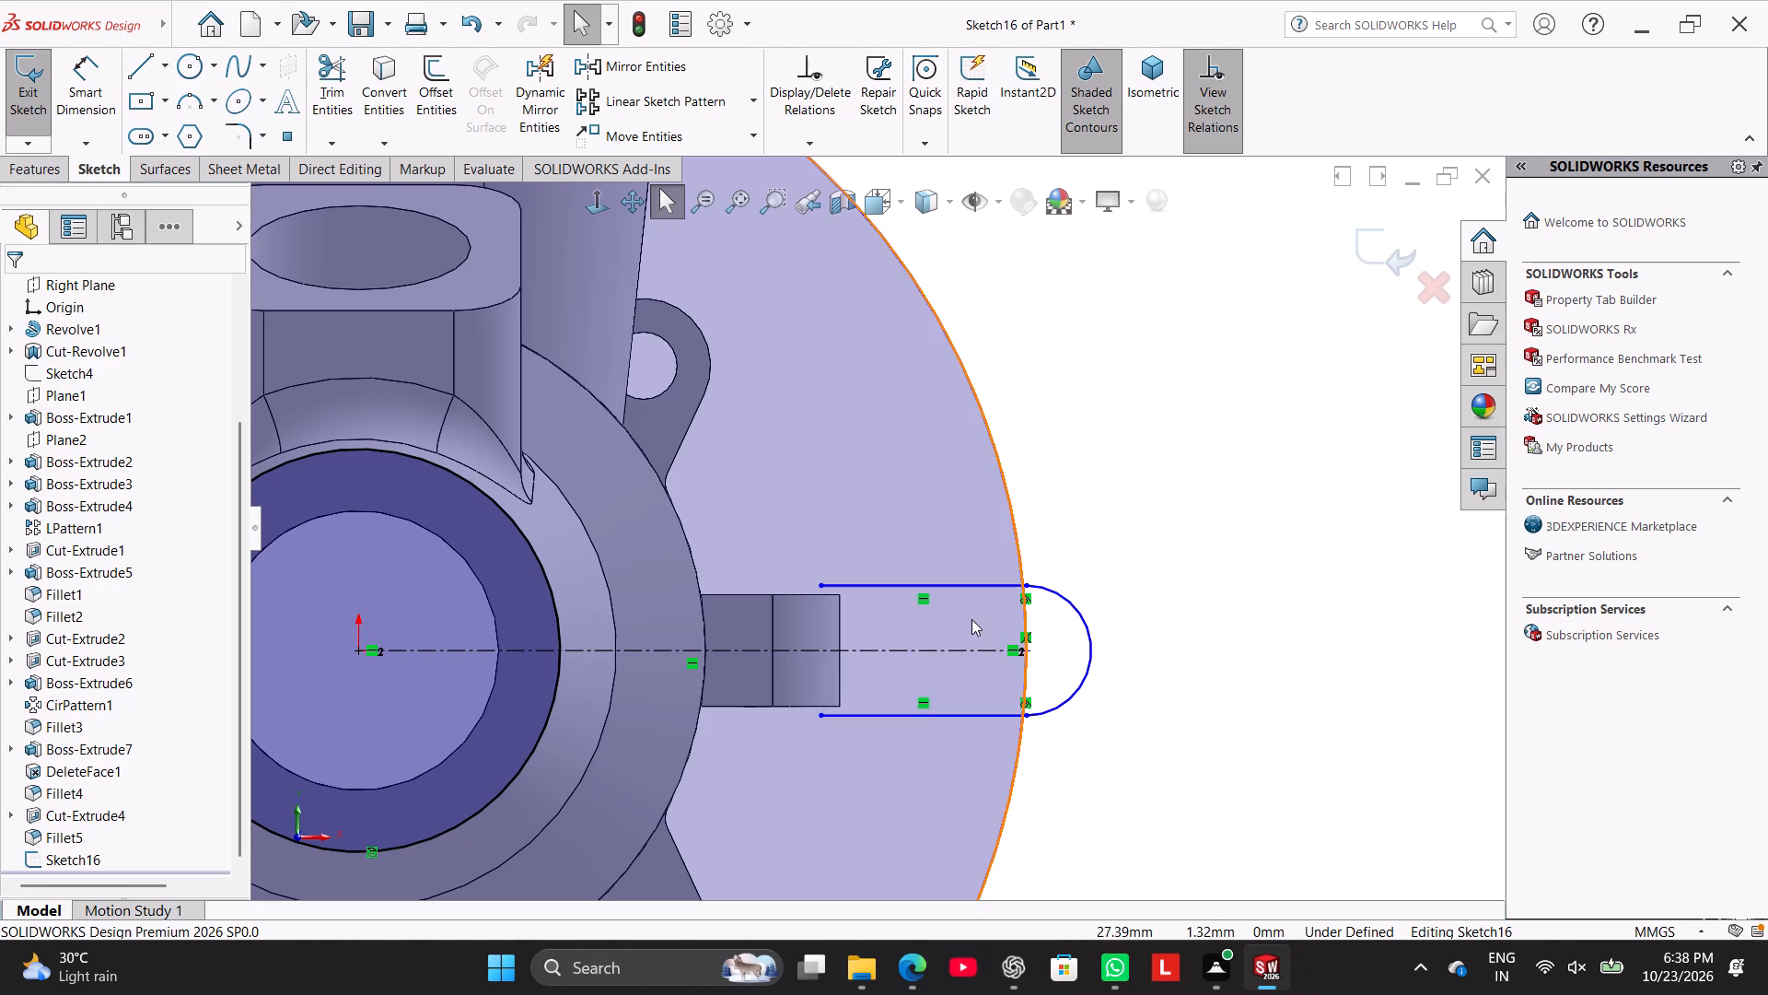
Dimension the rounded end arc with a radius of 1 mm.
click(95, 87)
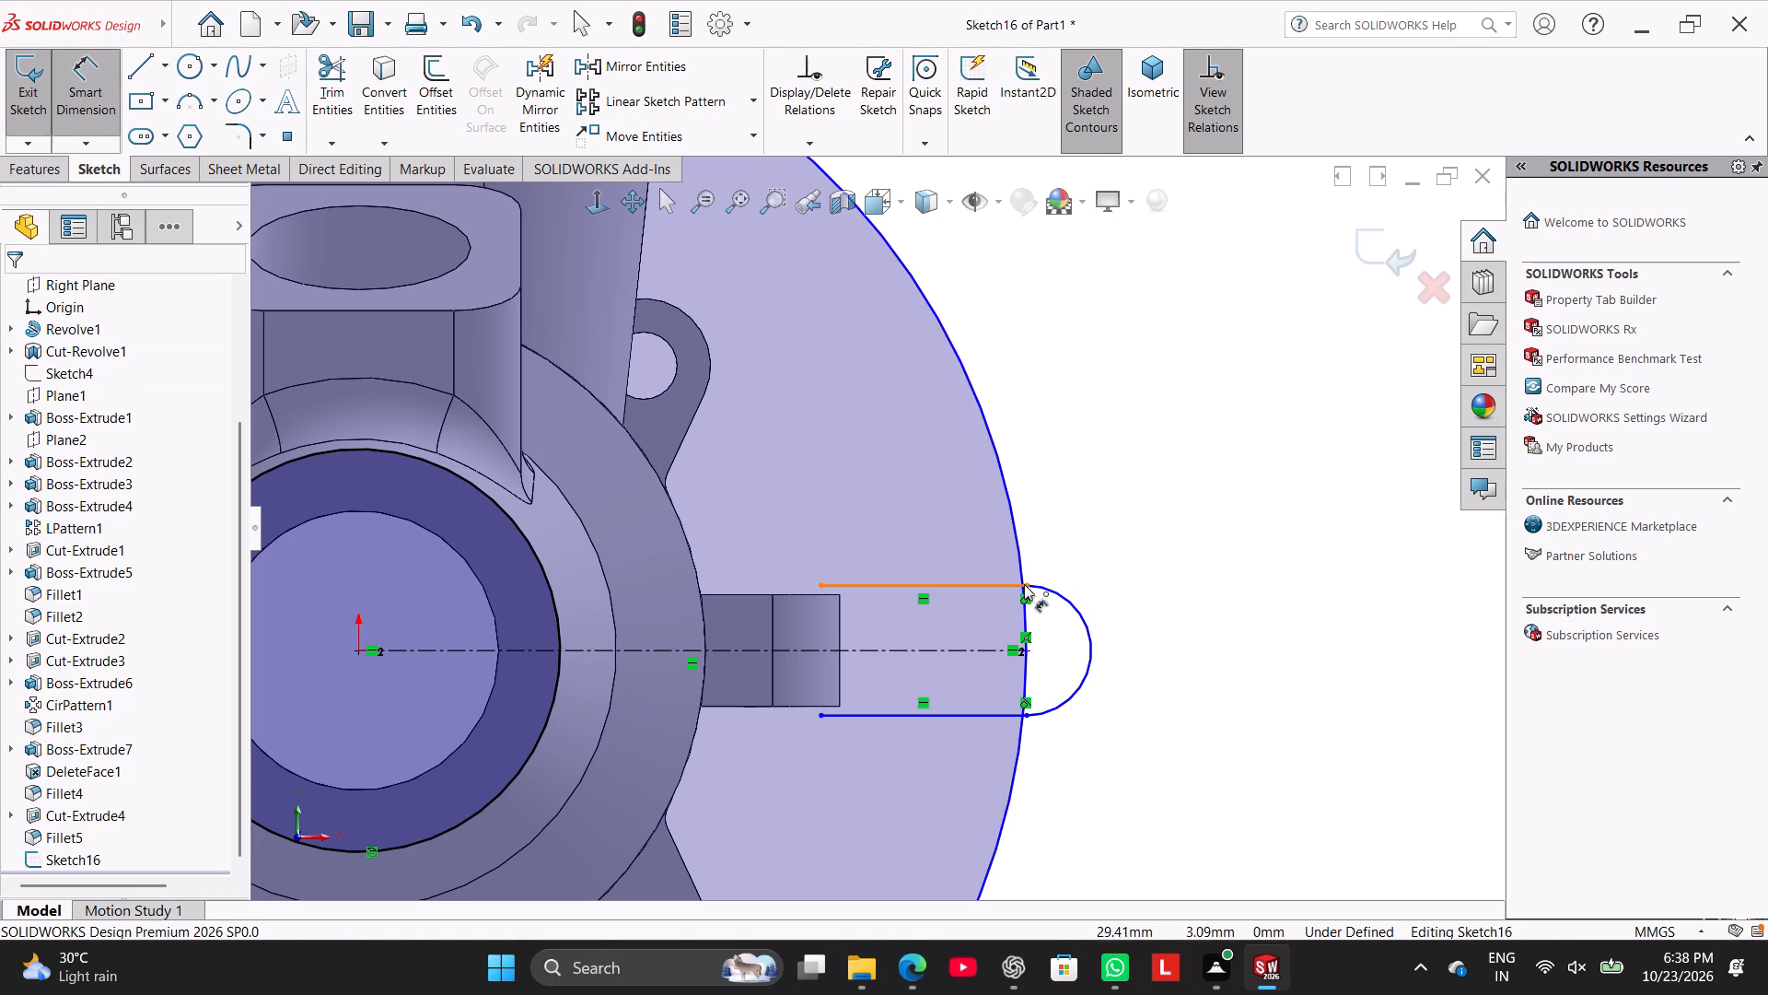
click(1051, 592)
click(1163, 514)
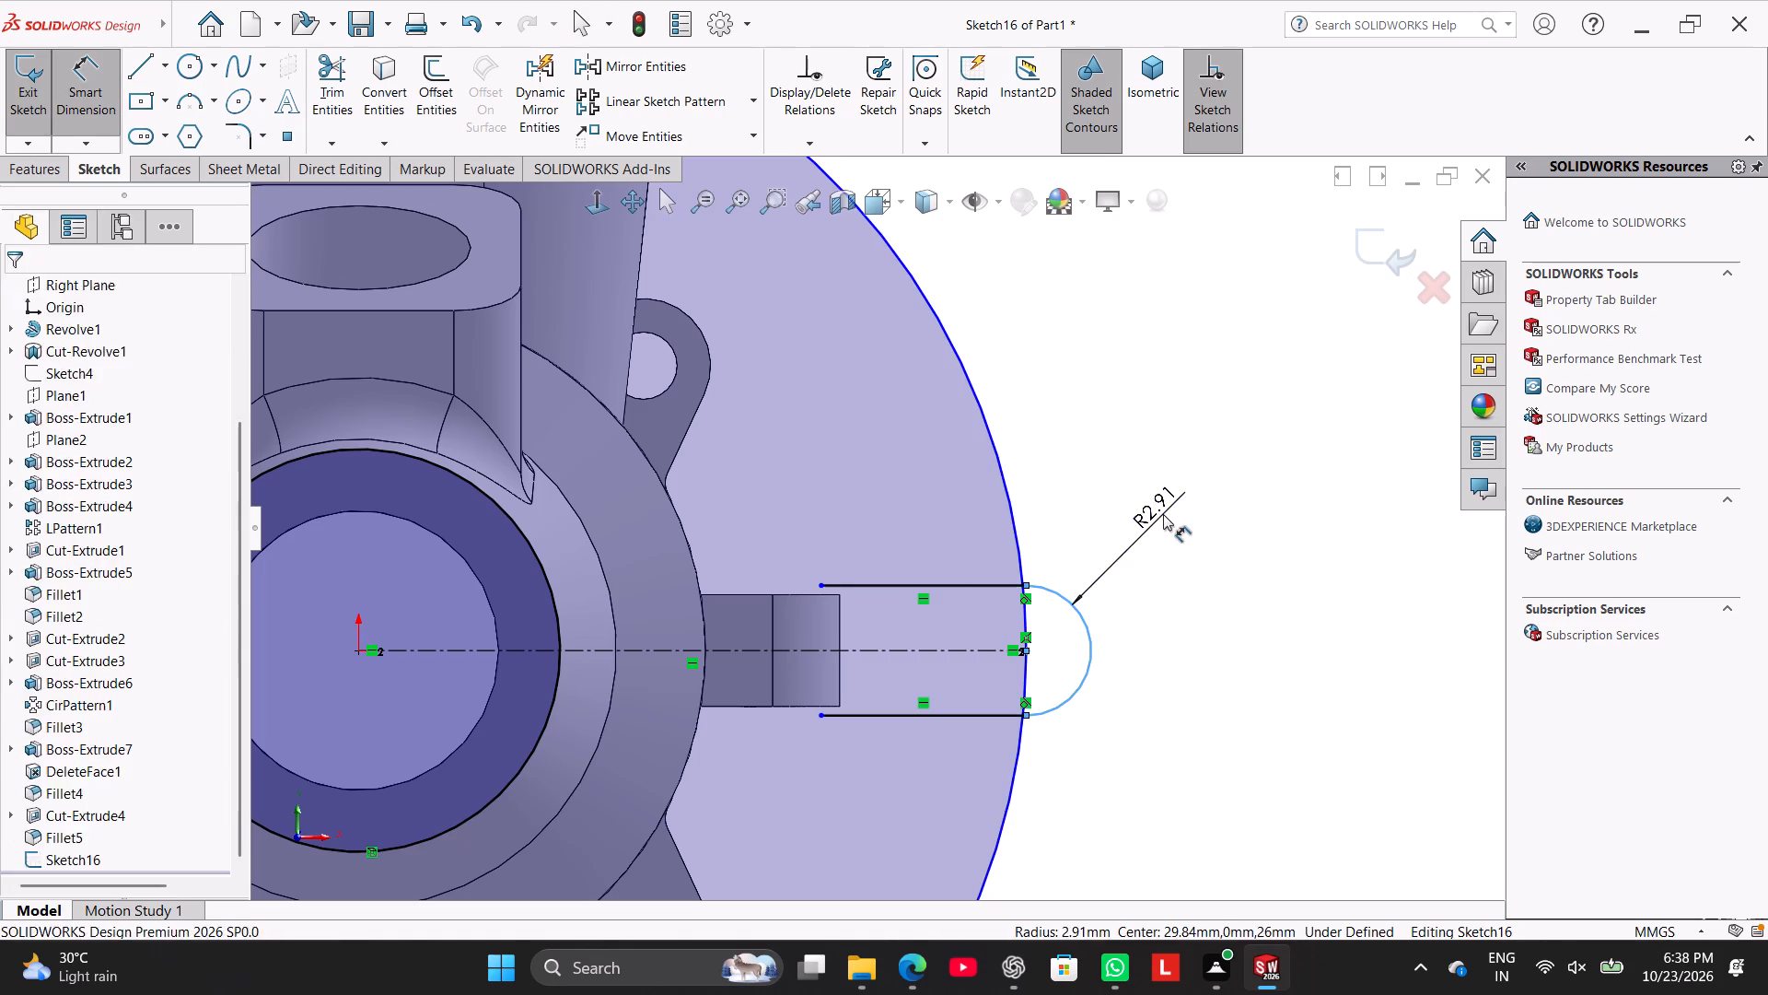
key(1)
key(Return)
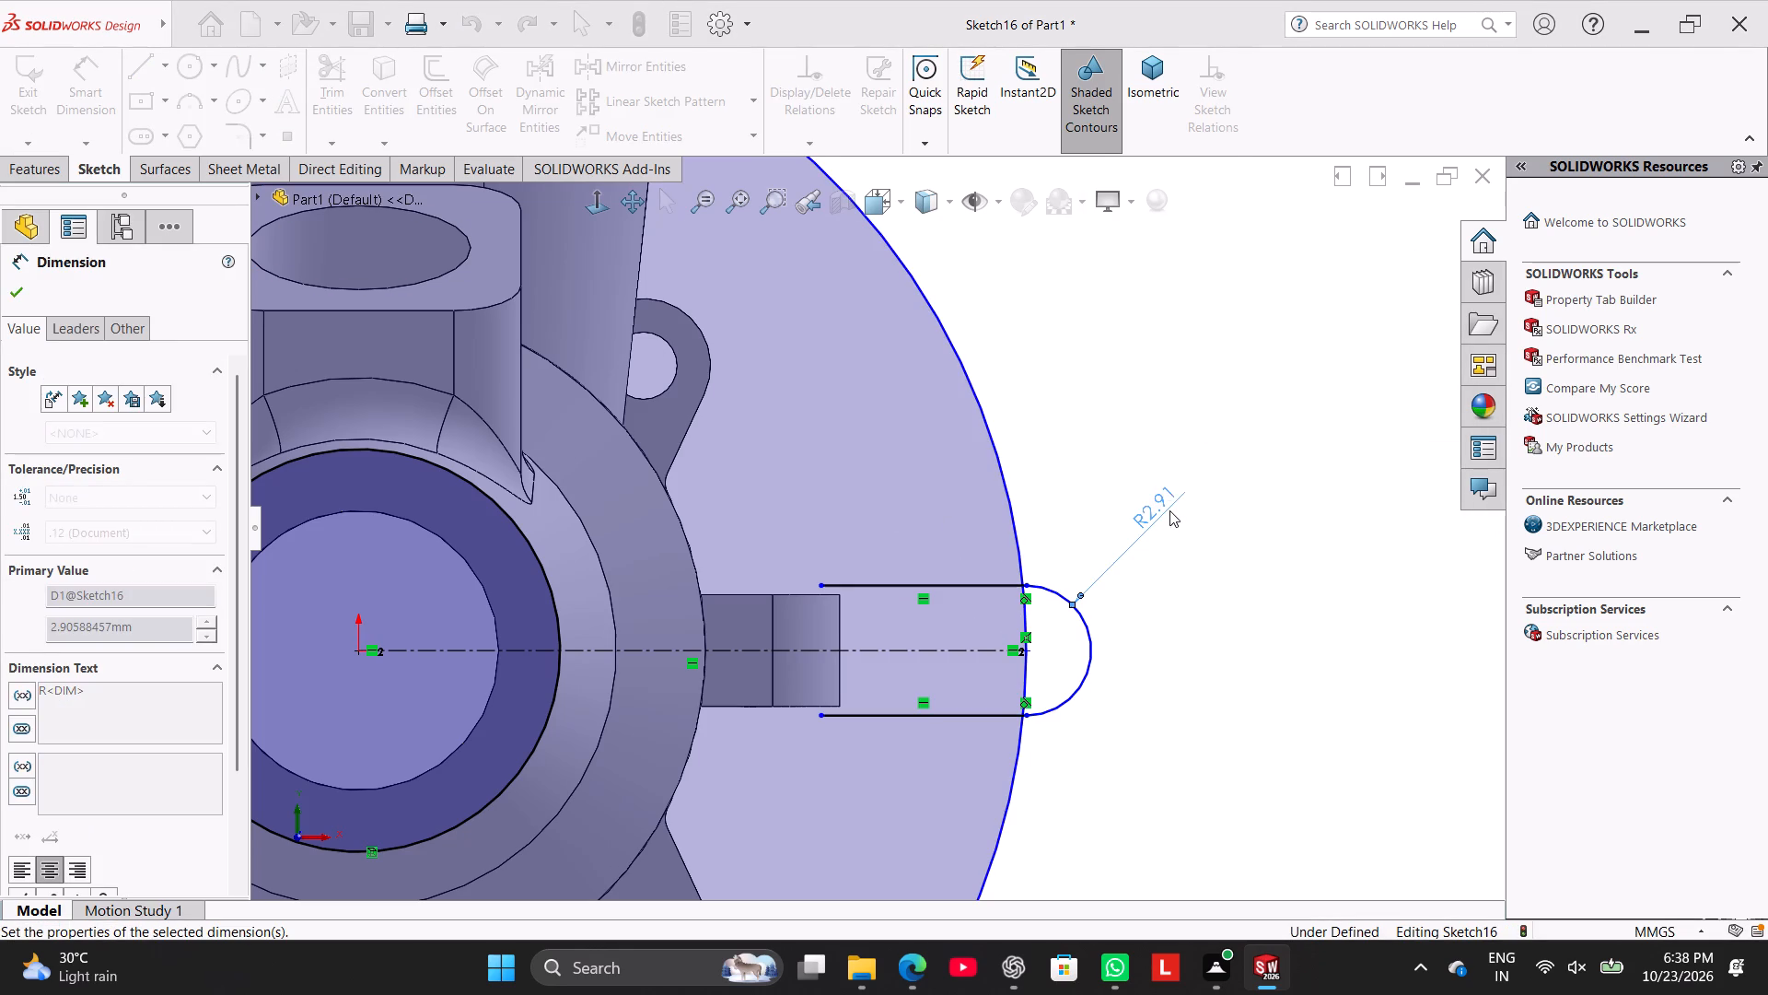
right_click(1236, 418)
click(1317, 478)
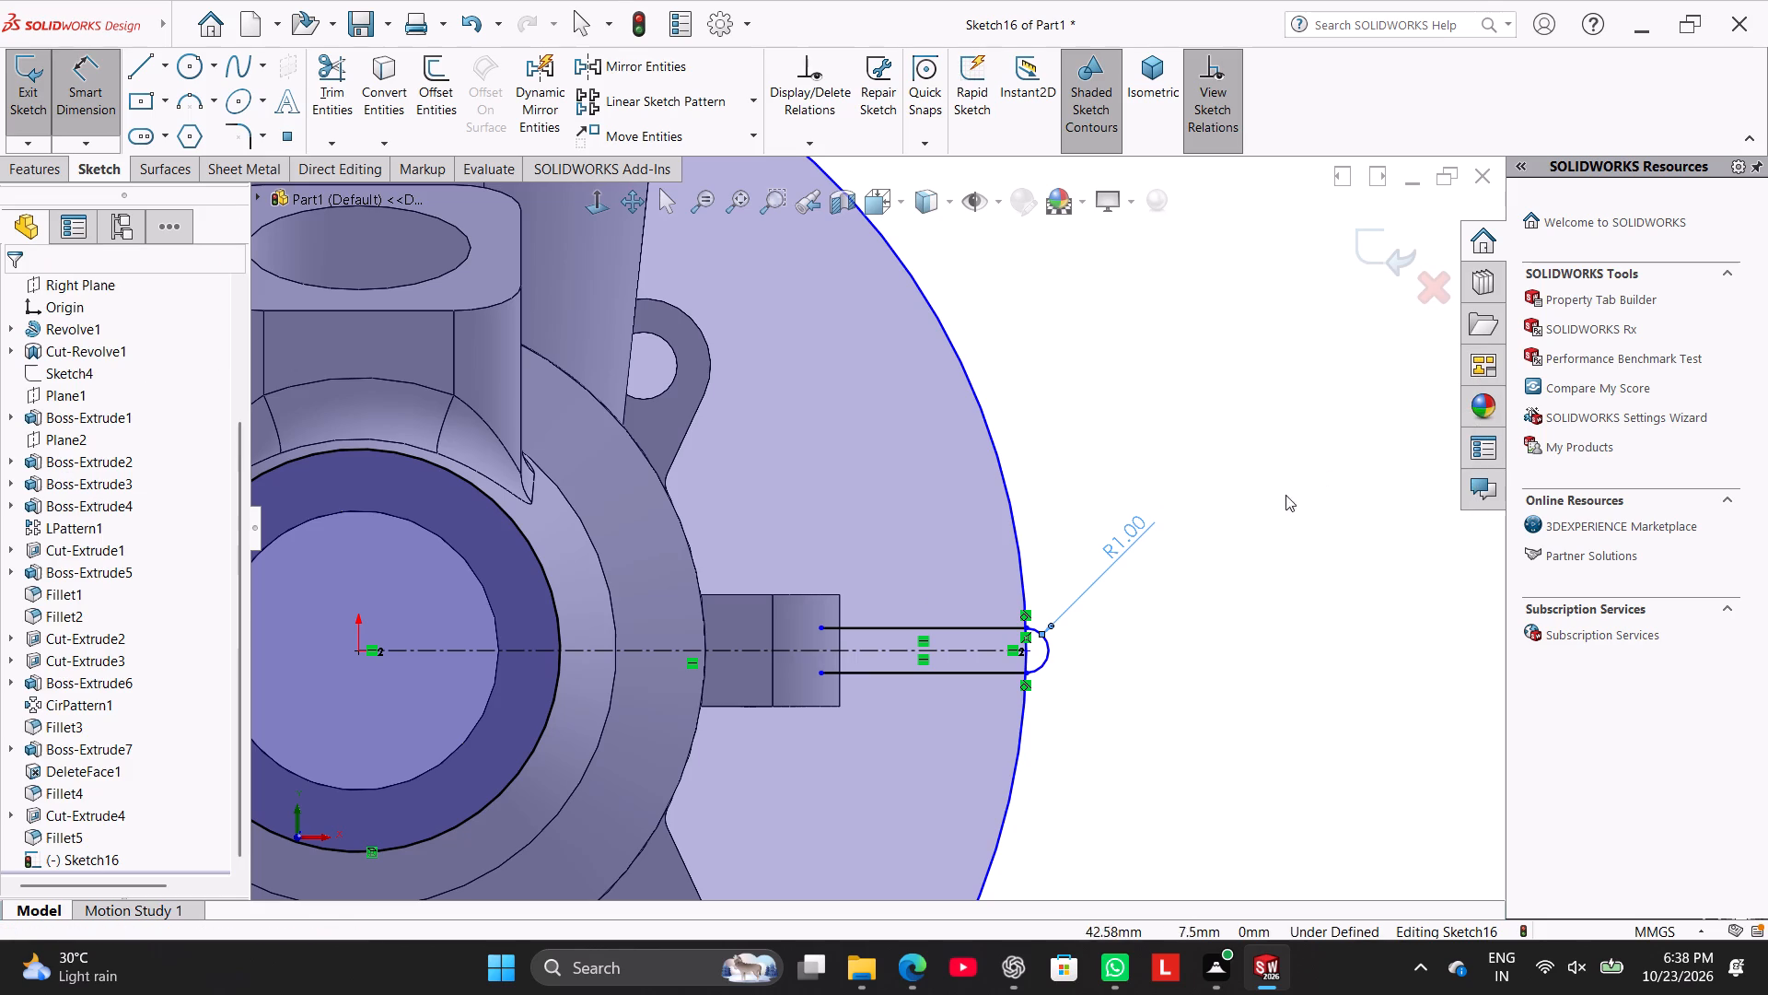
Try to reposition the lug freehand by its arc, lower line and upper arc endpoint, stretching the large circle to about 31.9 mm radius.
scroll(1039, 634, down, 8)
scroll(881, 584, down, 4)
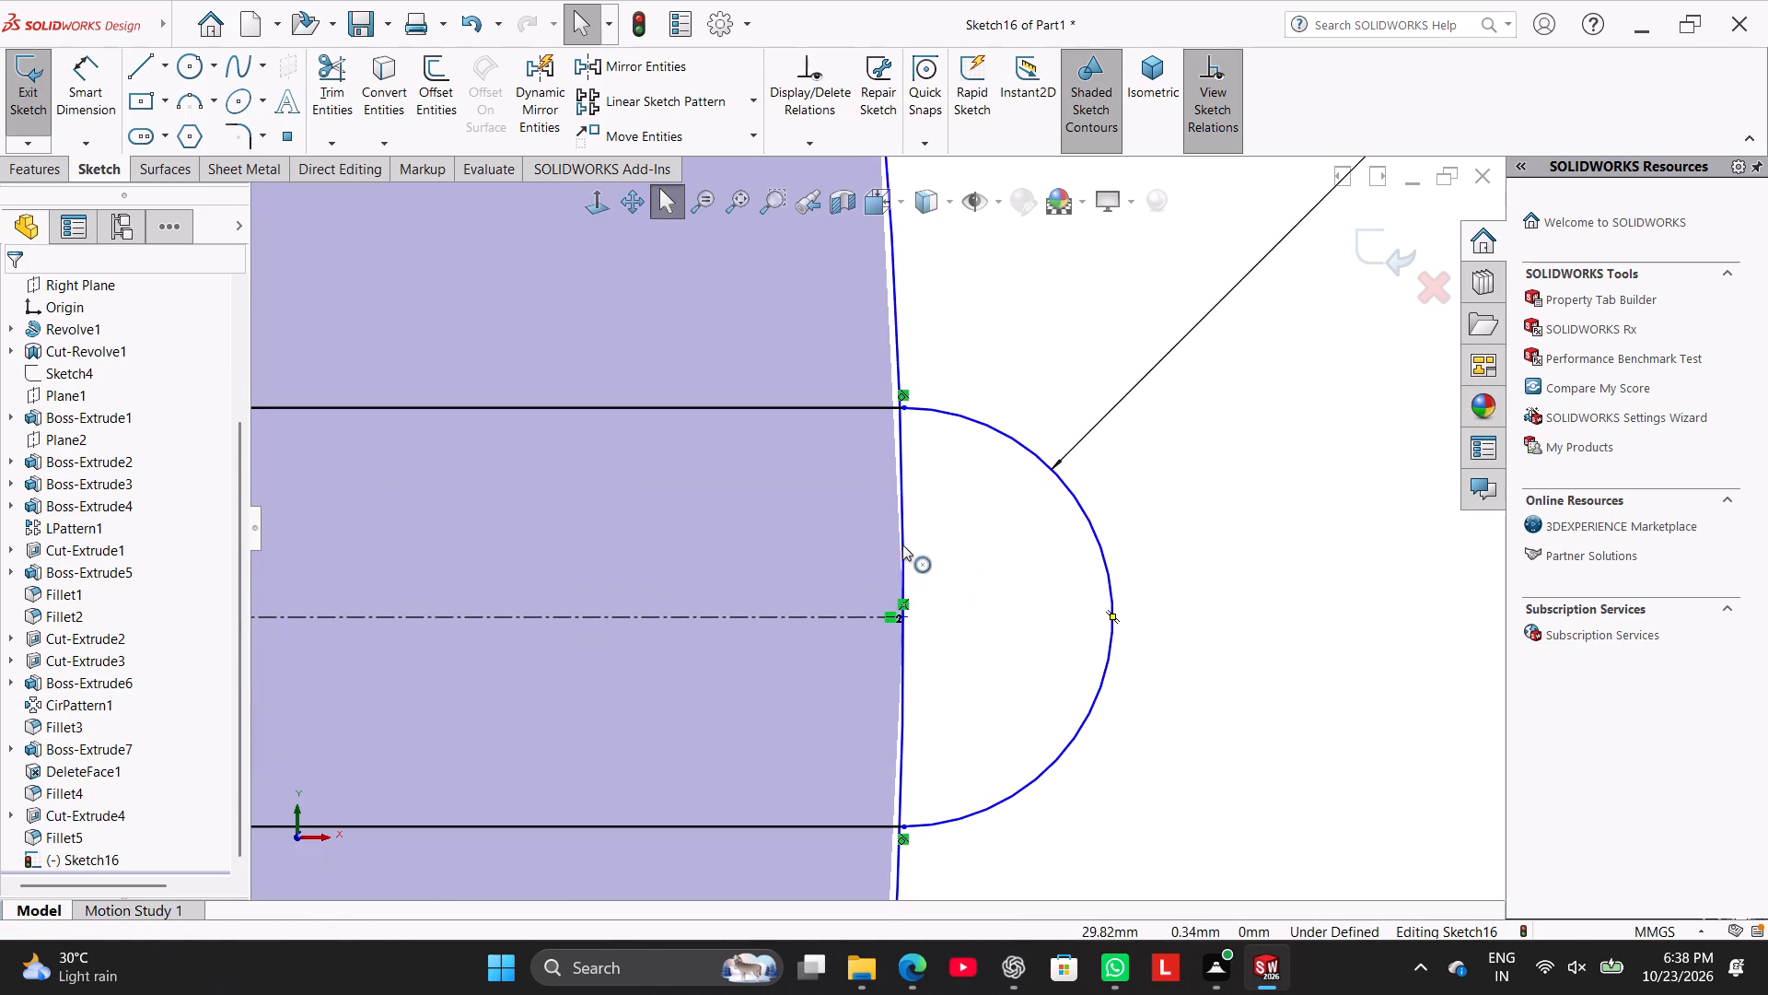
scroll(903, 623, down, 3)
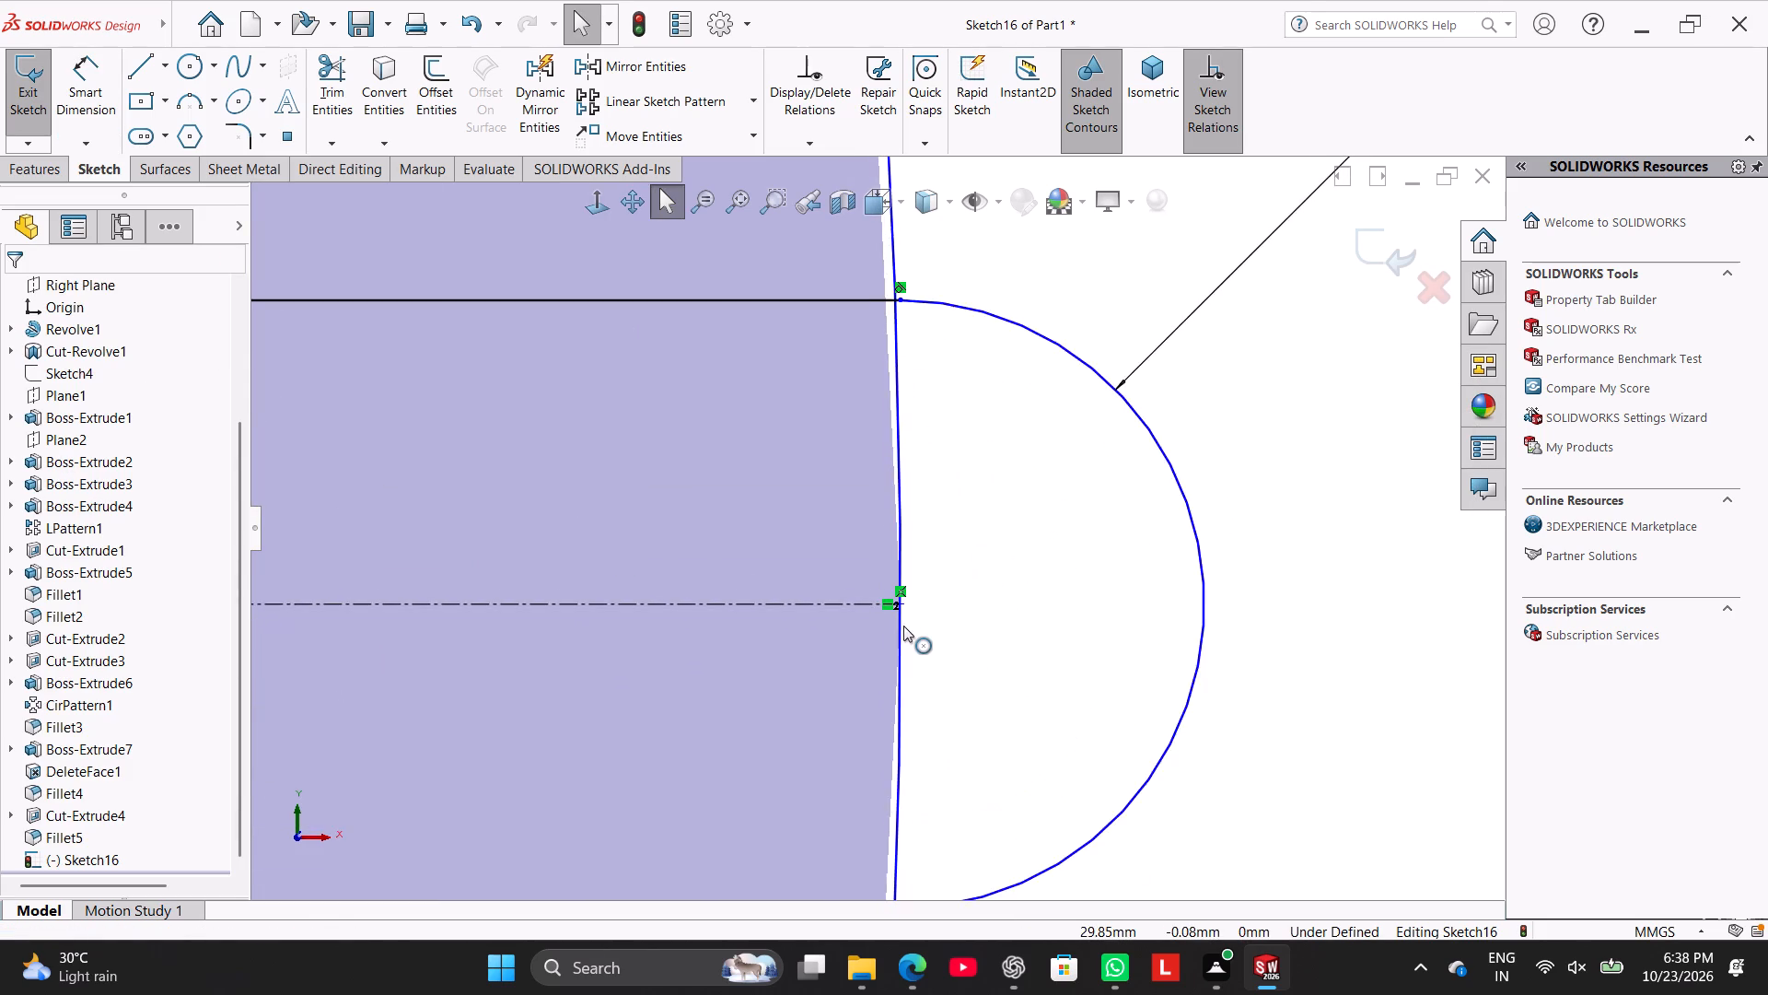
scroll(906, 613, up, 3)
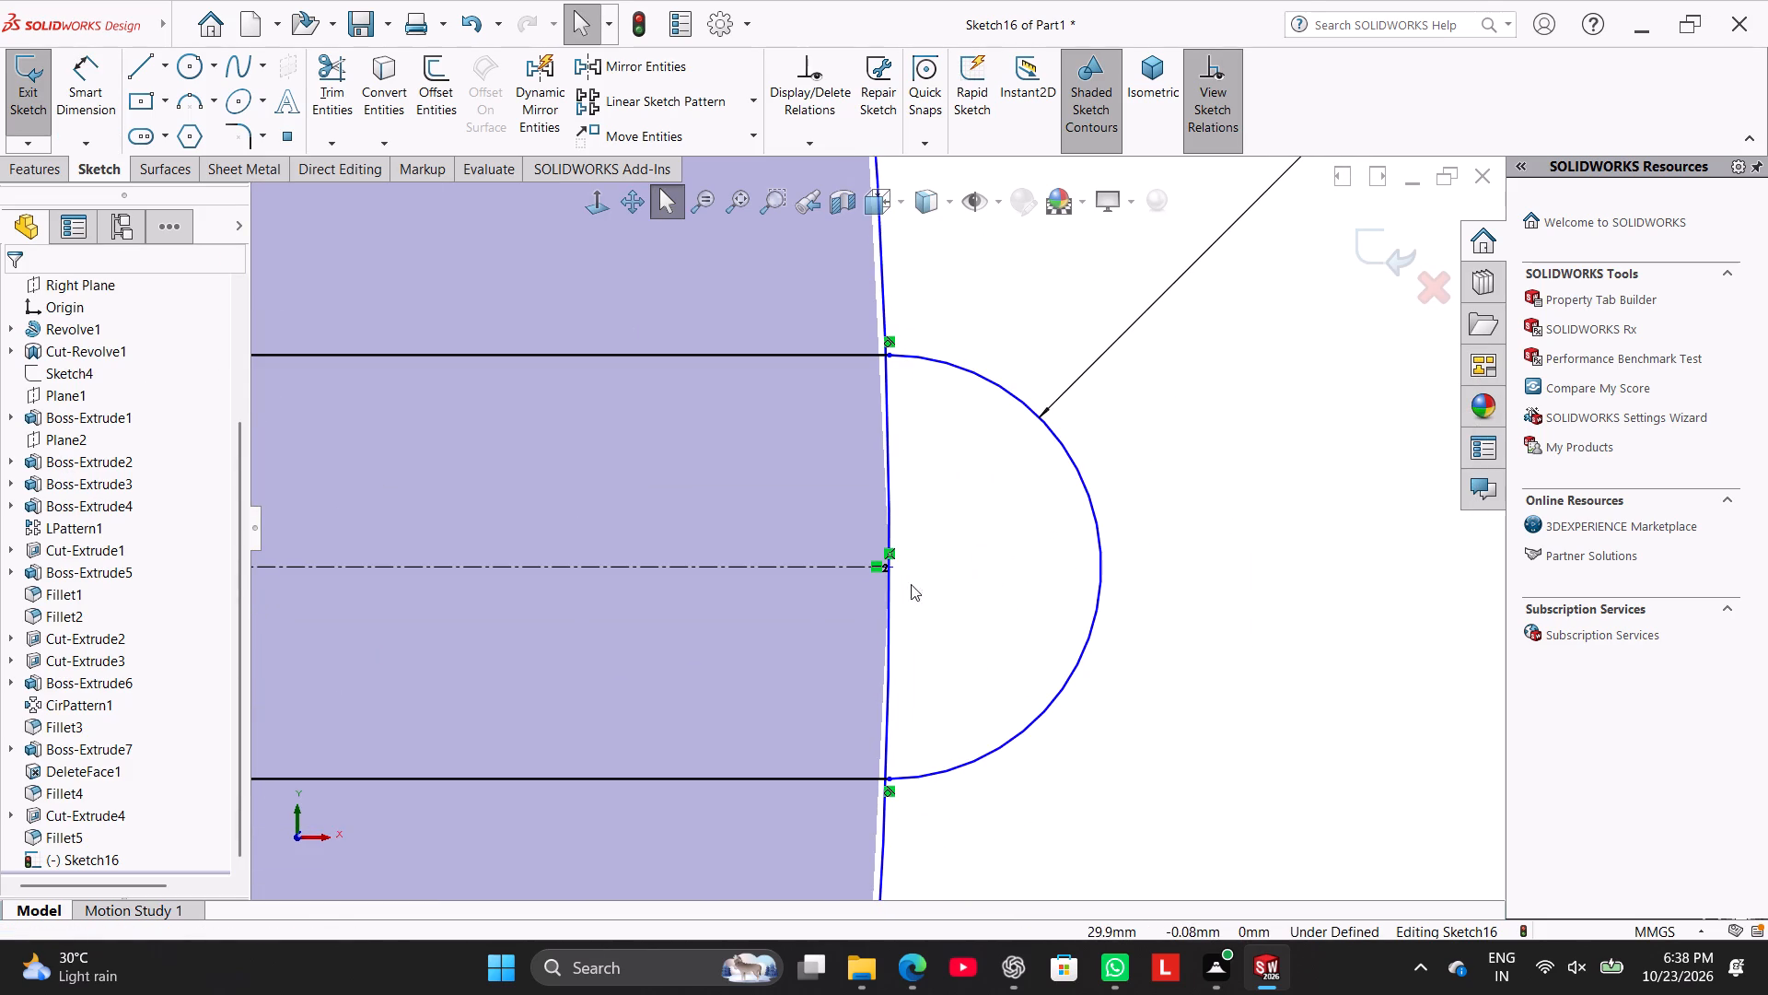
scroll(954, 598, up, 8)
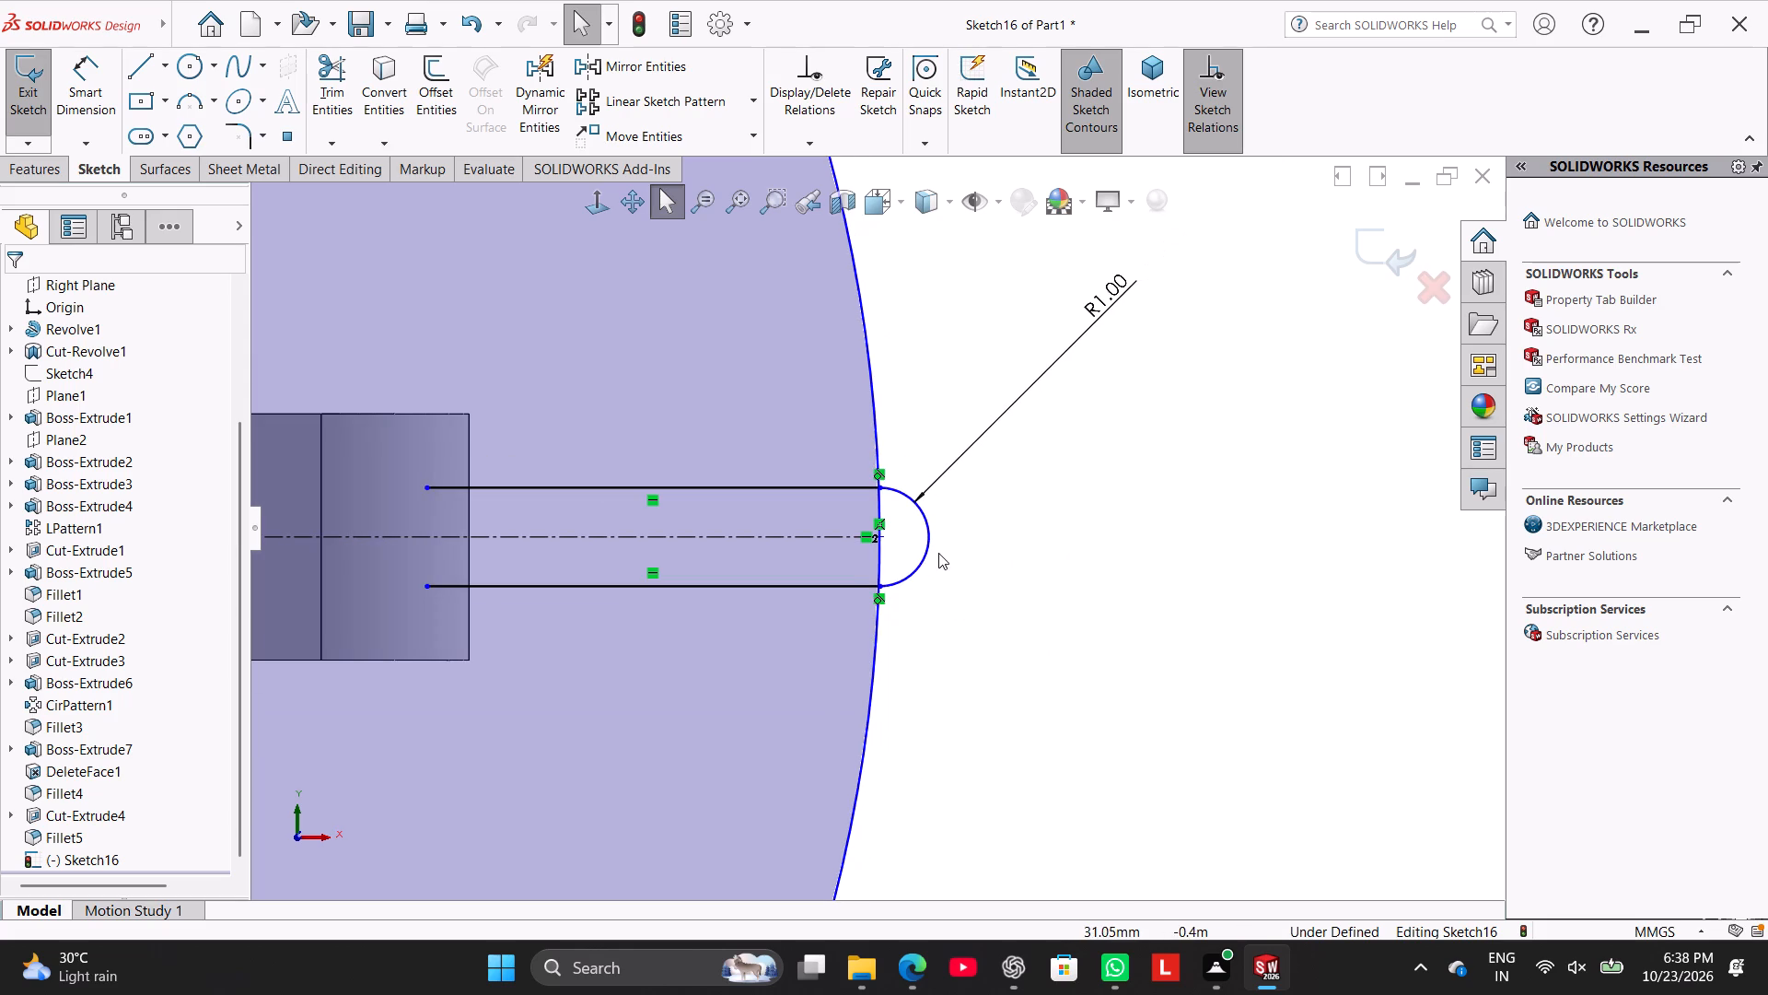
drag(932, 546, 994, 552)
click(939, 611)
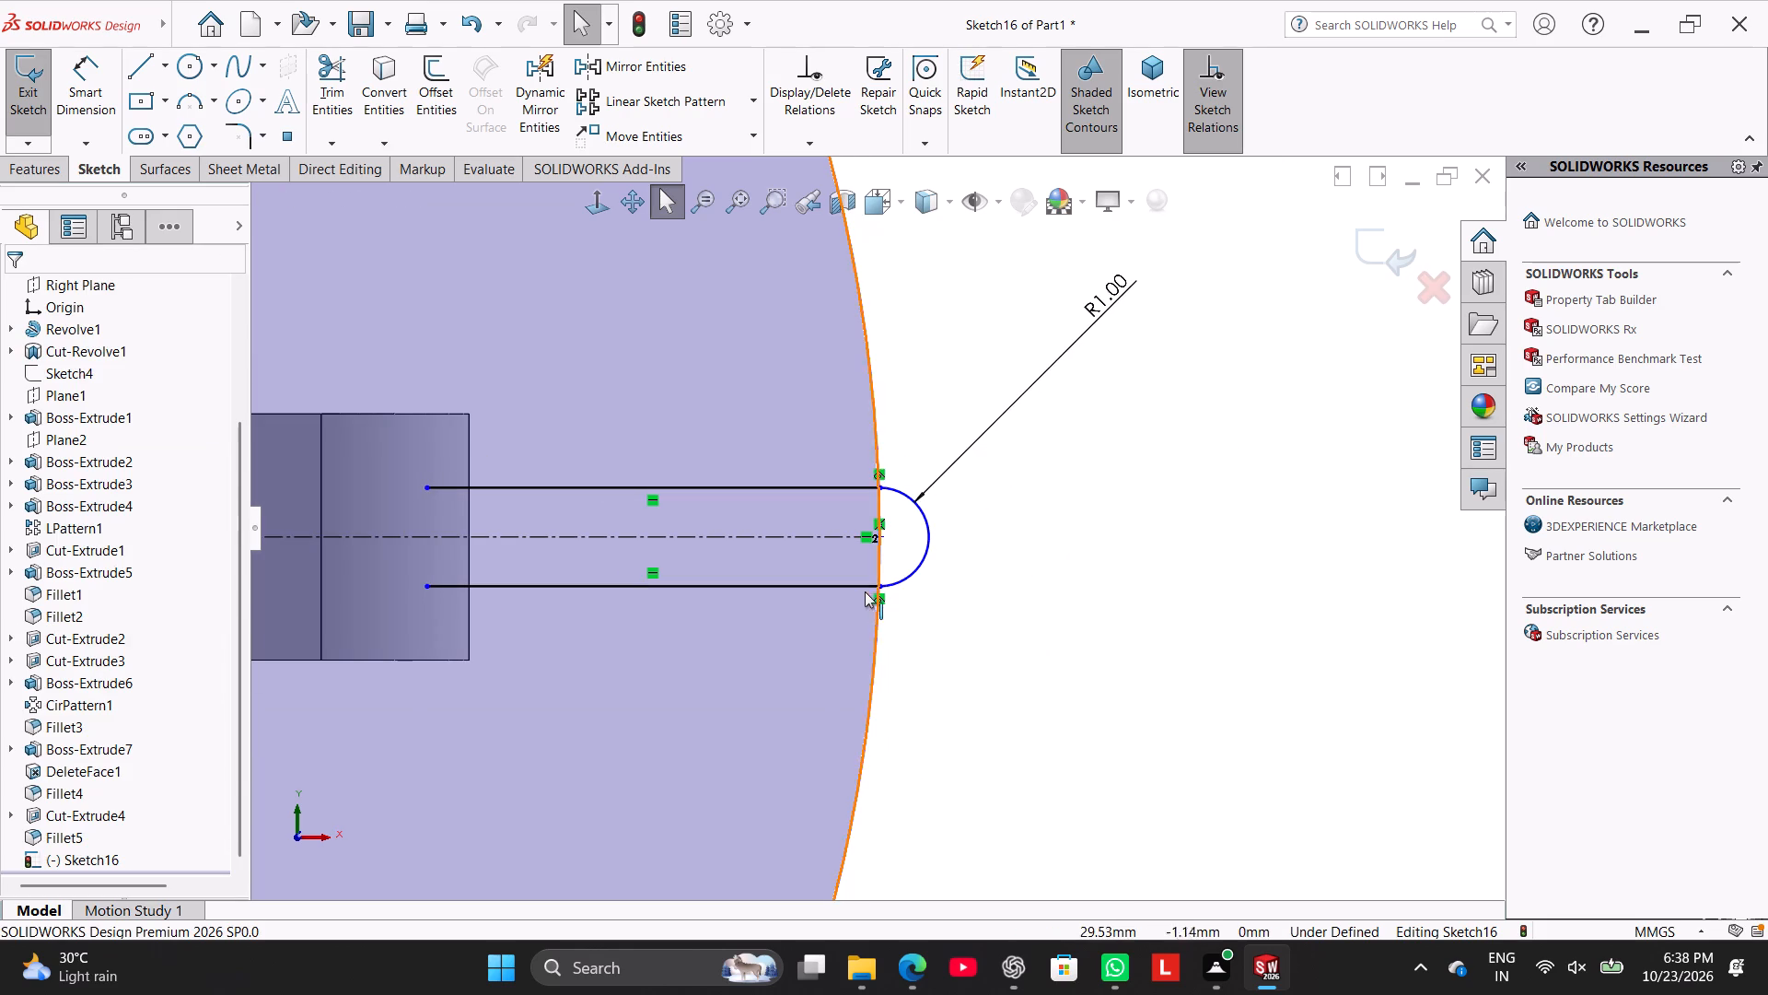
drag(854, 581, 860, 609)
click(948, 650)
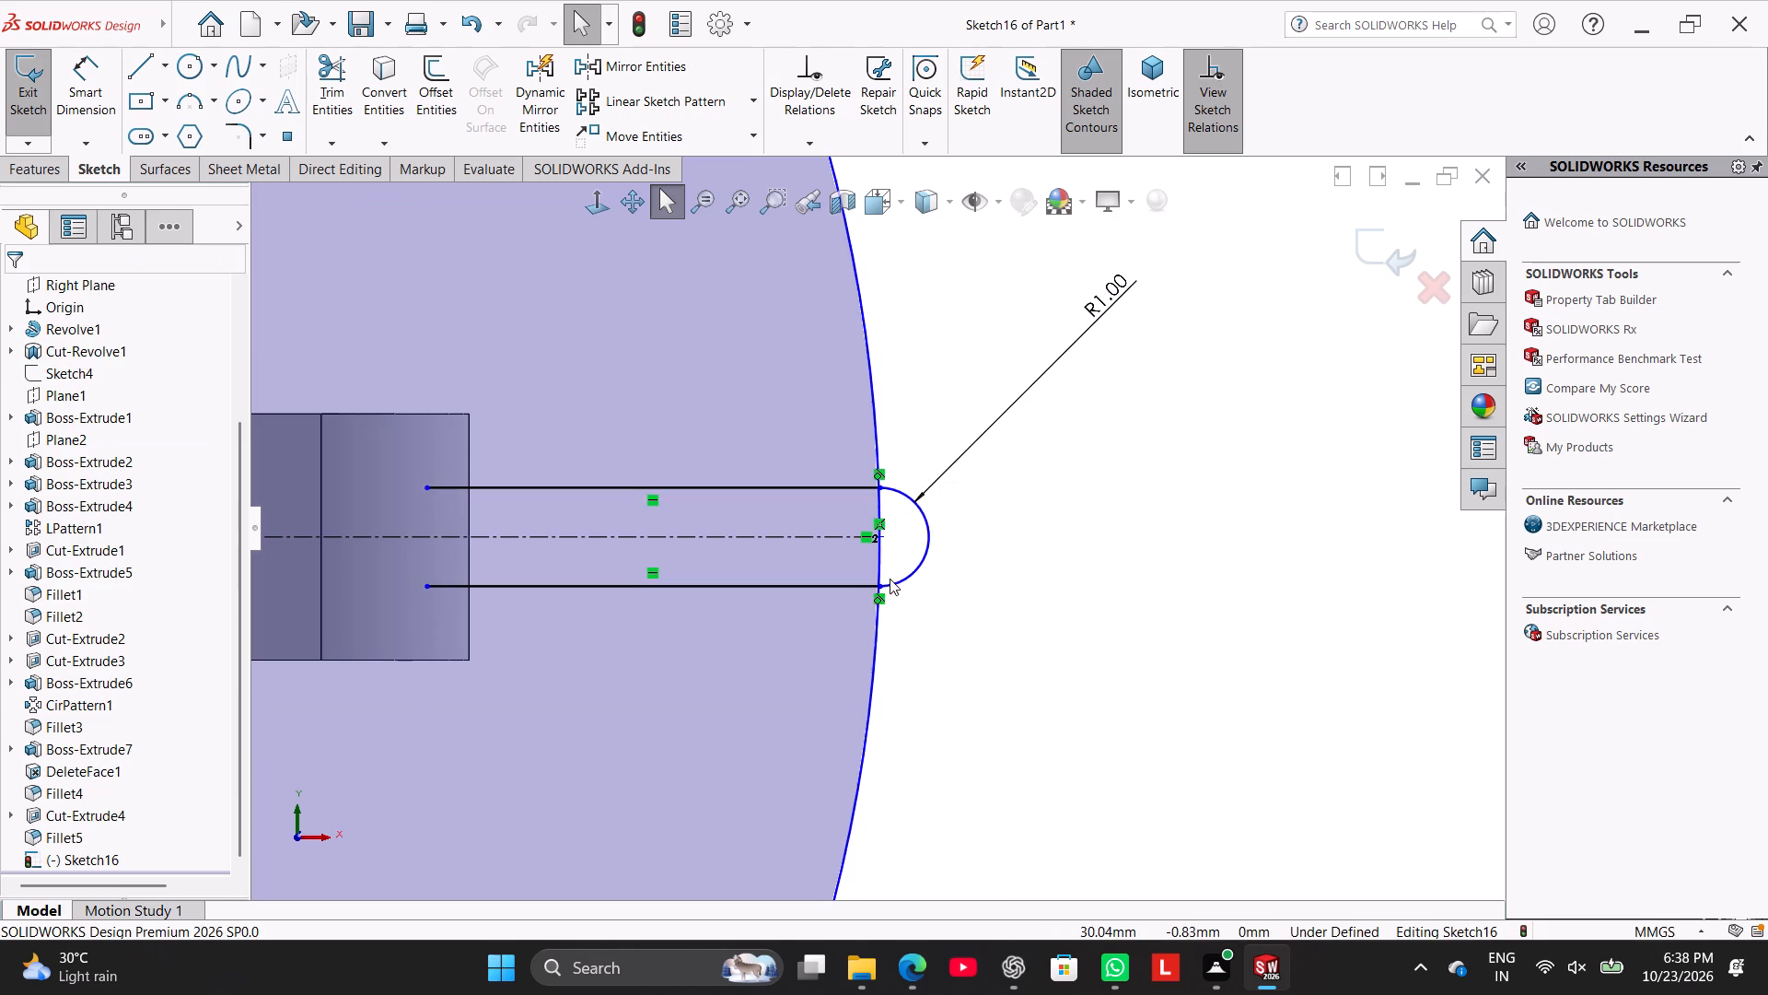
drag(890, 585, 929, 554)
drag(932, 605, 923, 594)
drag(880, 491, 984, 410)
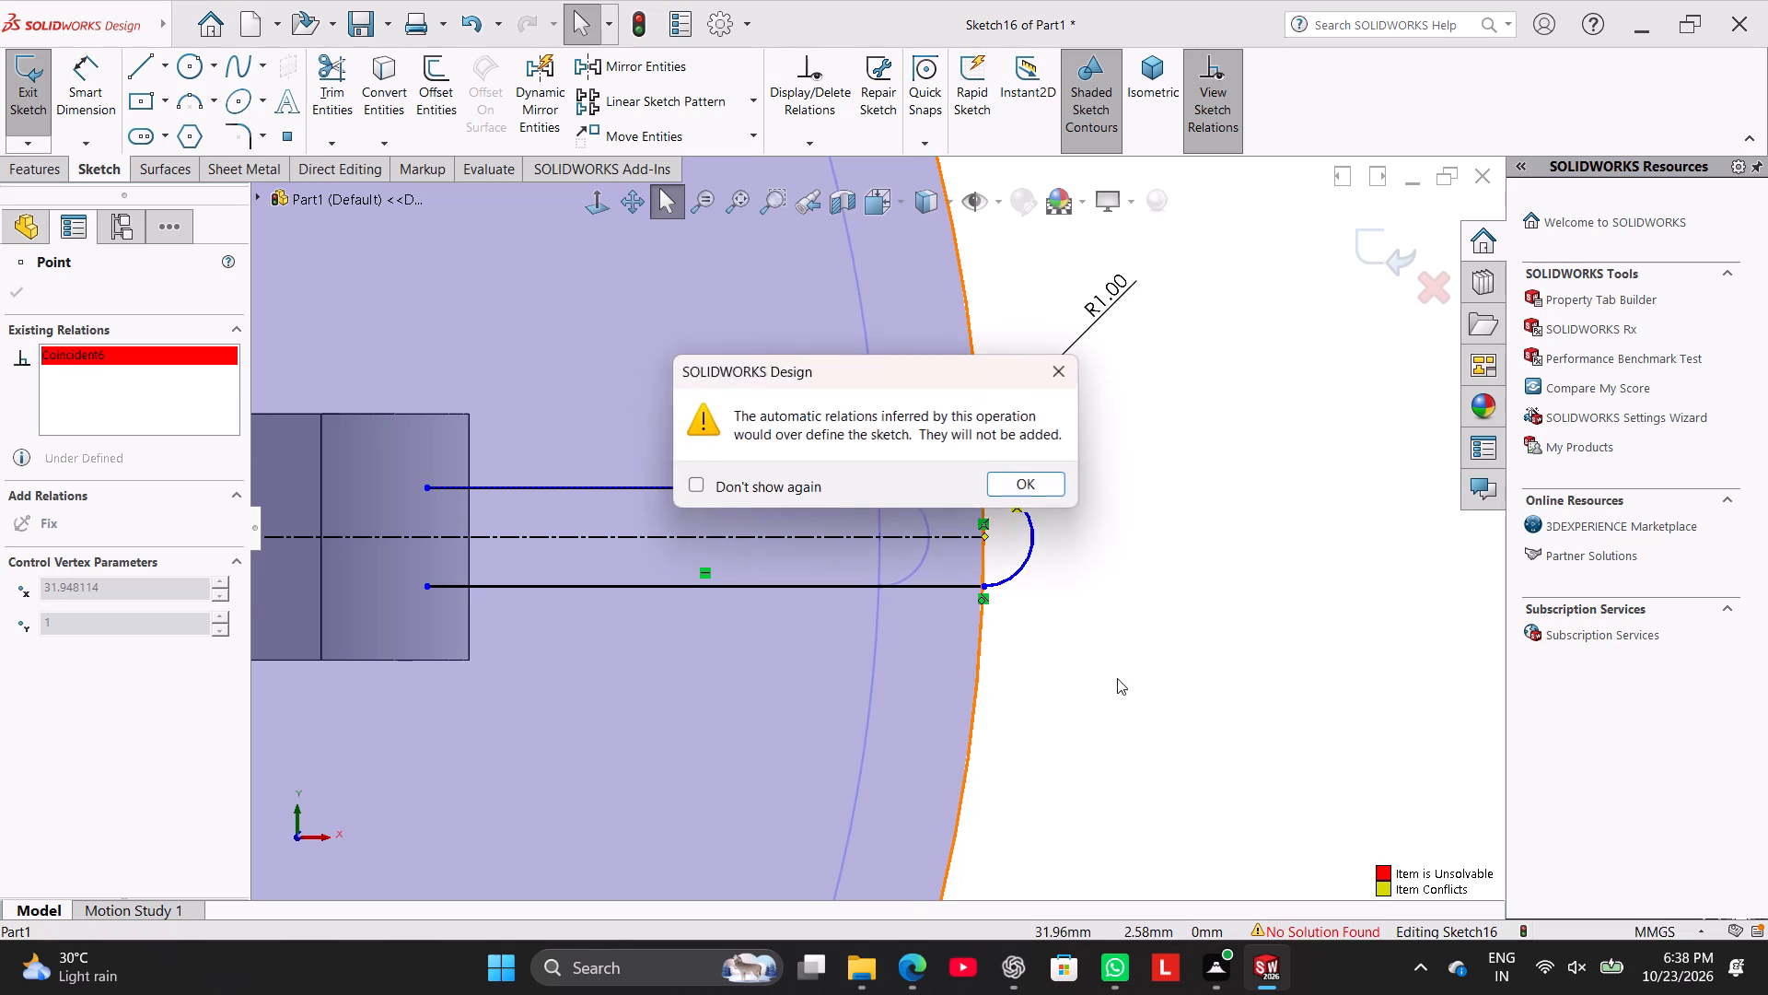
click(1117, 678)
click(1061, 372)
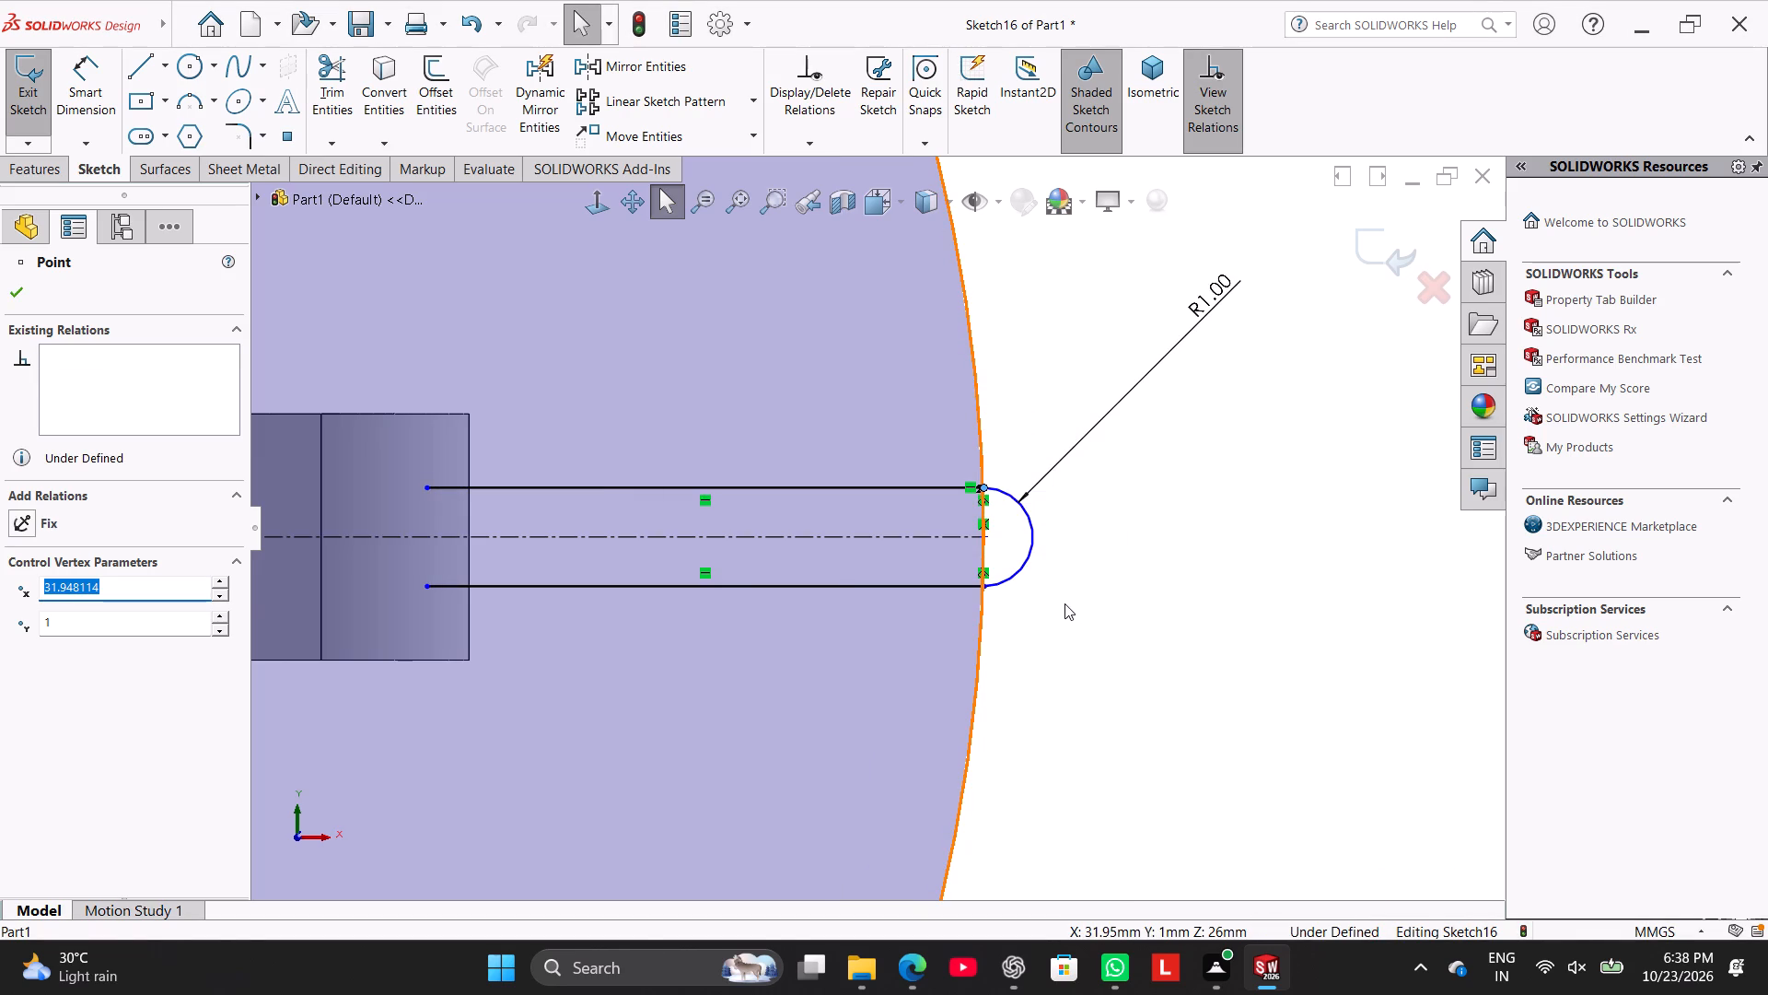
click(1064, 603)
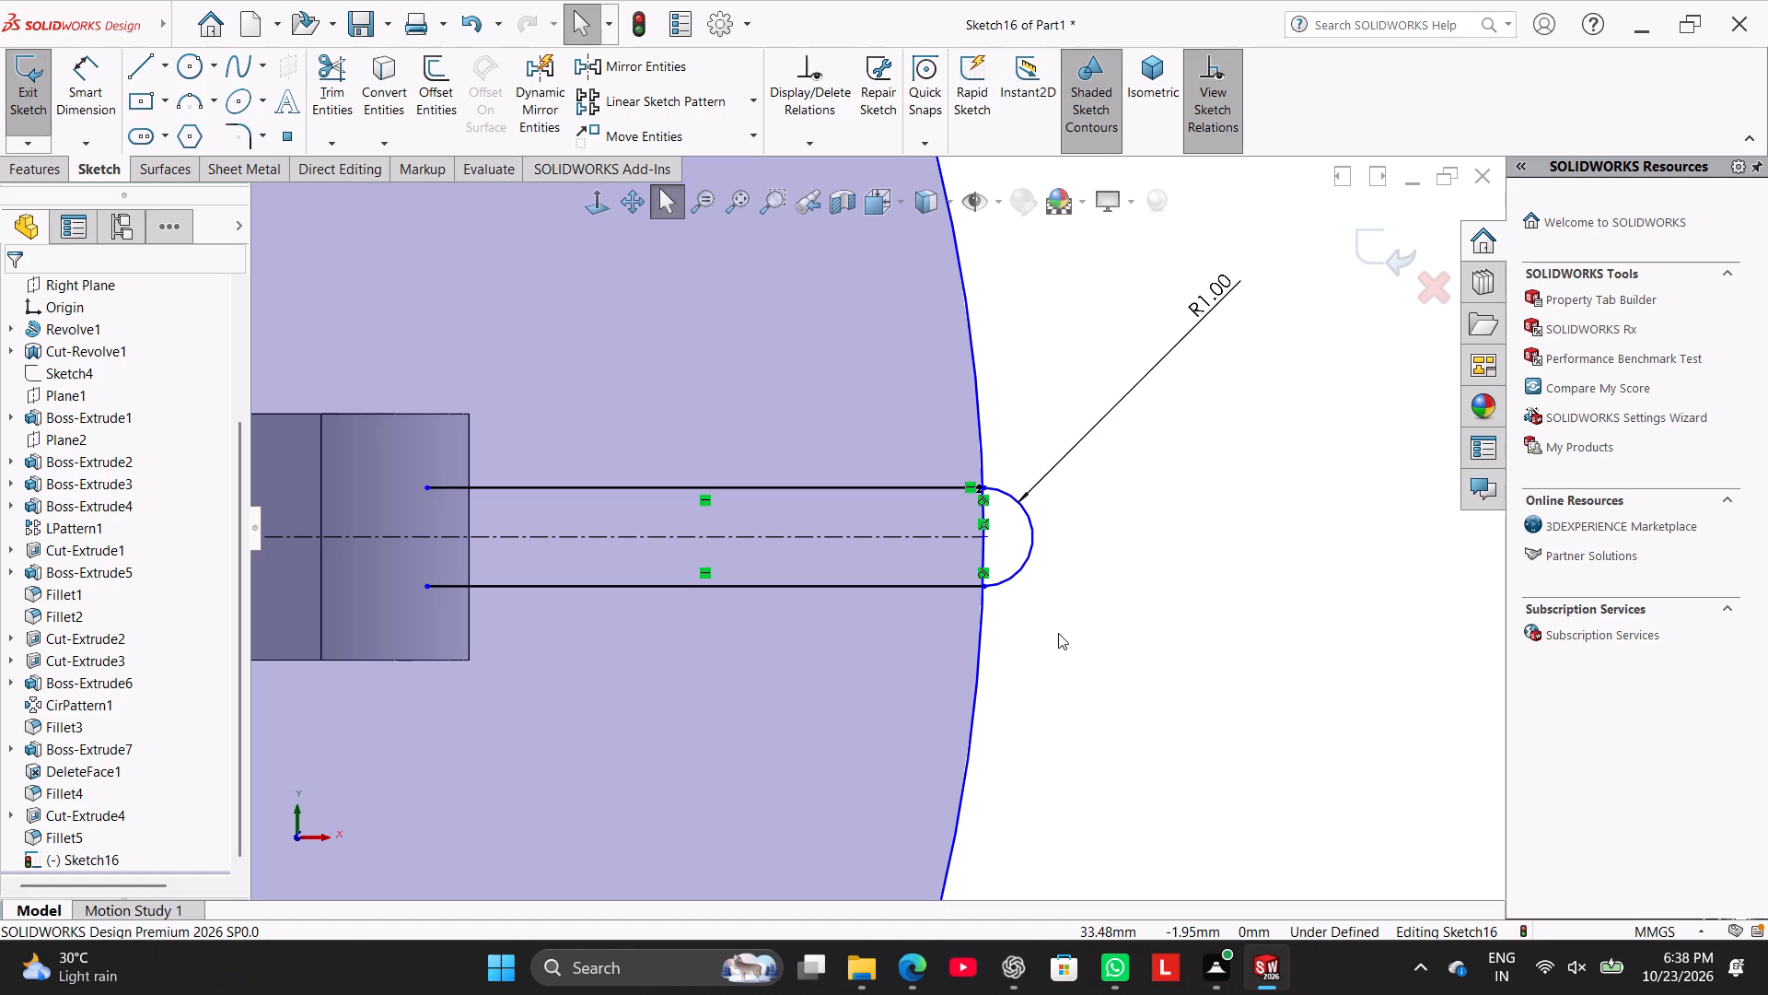
Dimension the large circle with a diameter of 23 mm and place the dimension text closer to the part.
scroll(990, 658, up, 5)
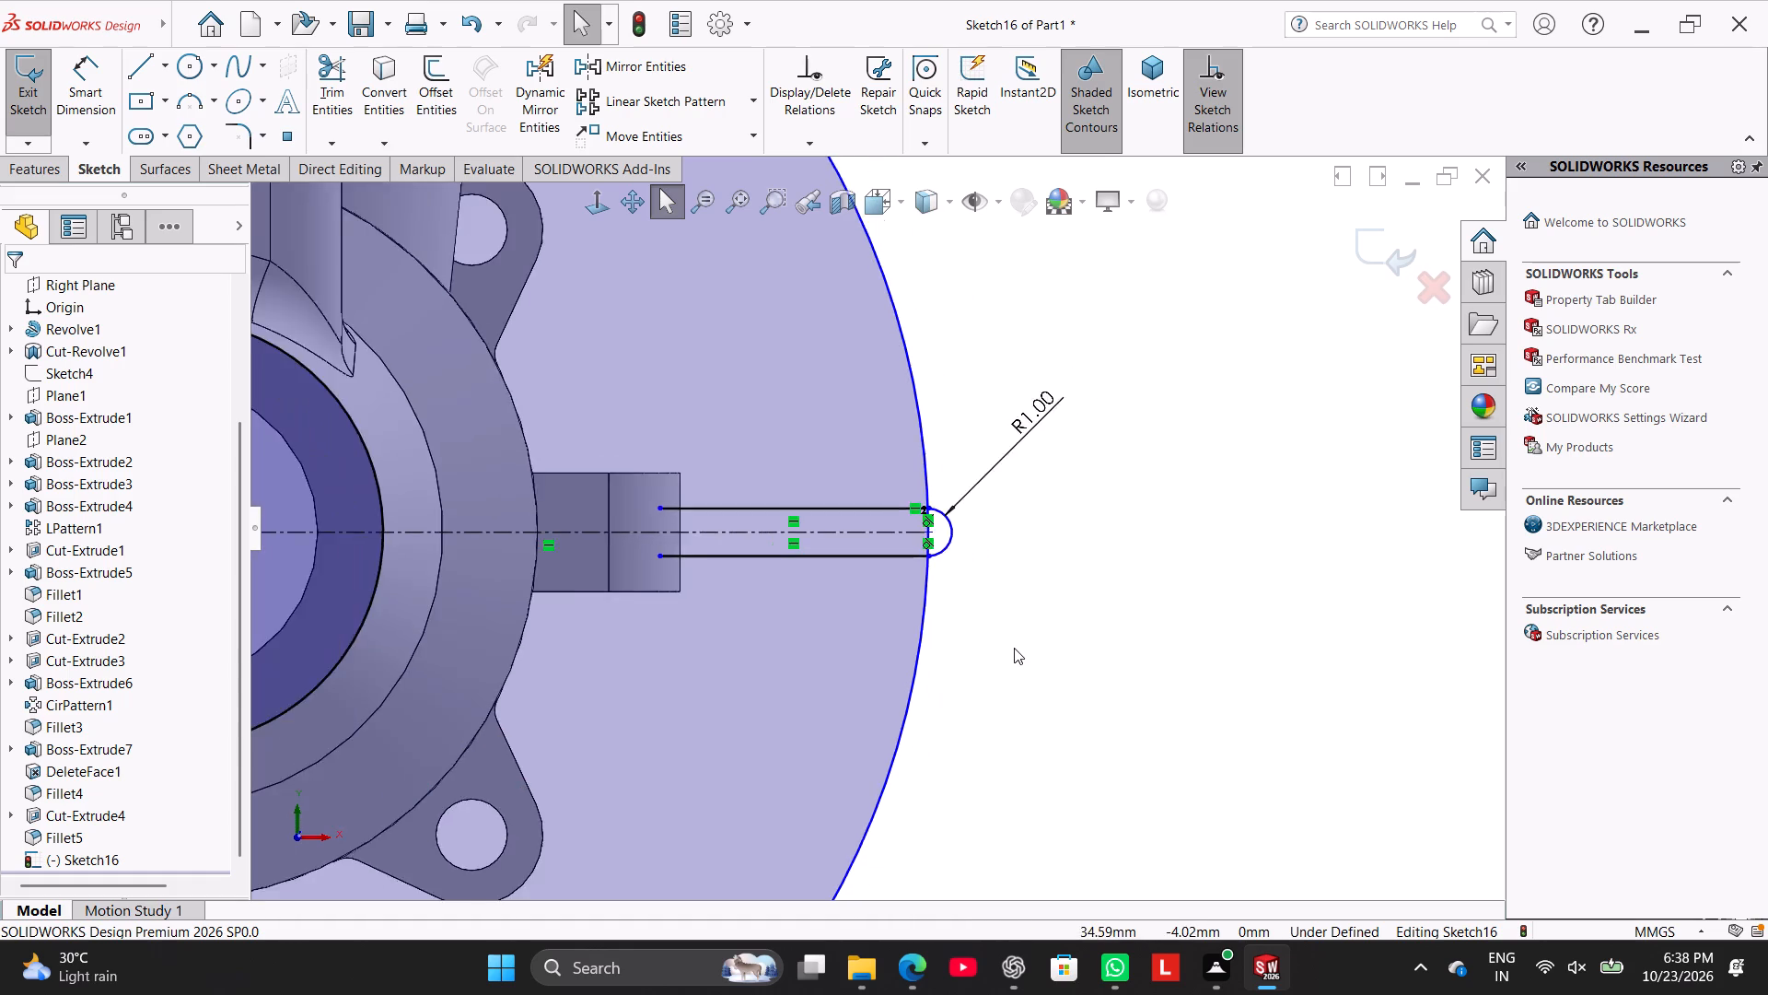
scroll(979, 583, up, 1)
scroll(867, 535, up, 2)
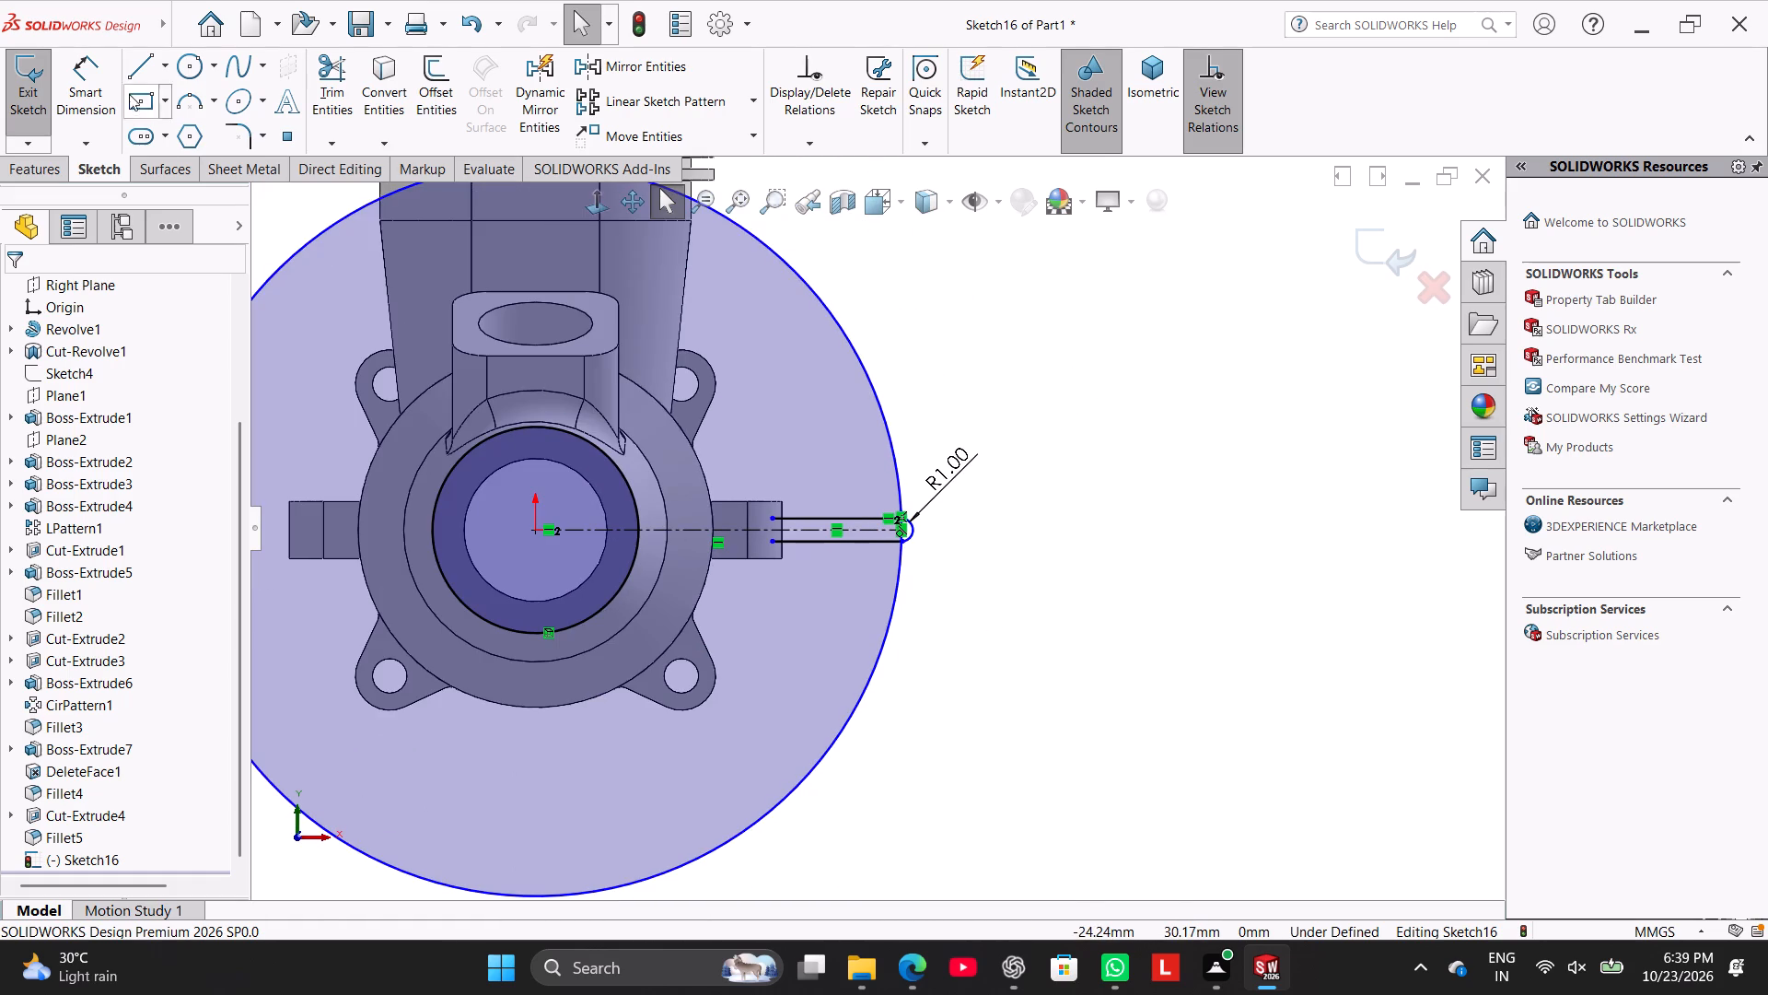
click(100, 76)
click(896, 582)
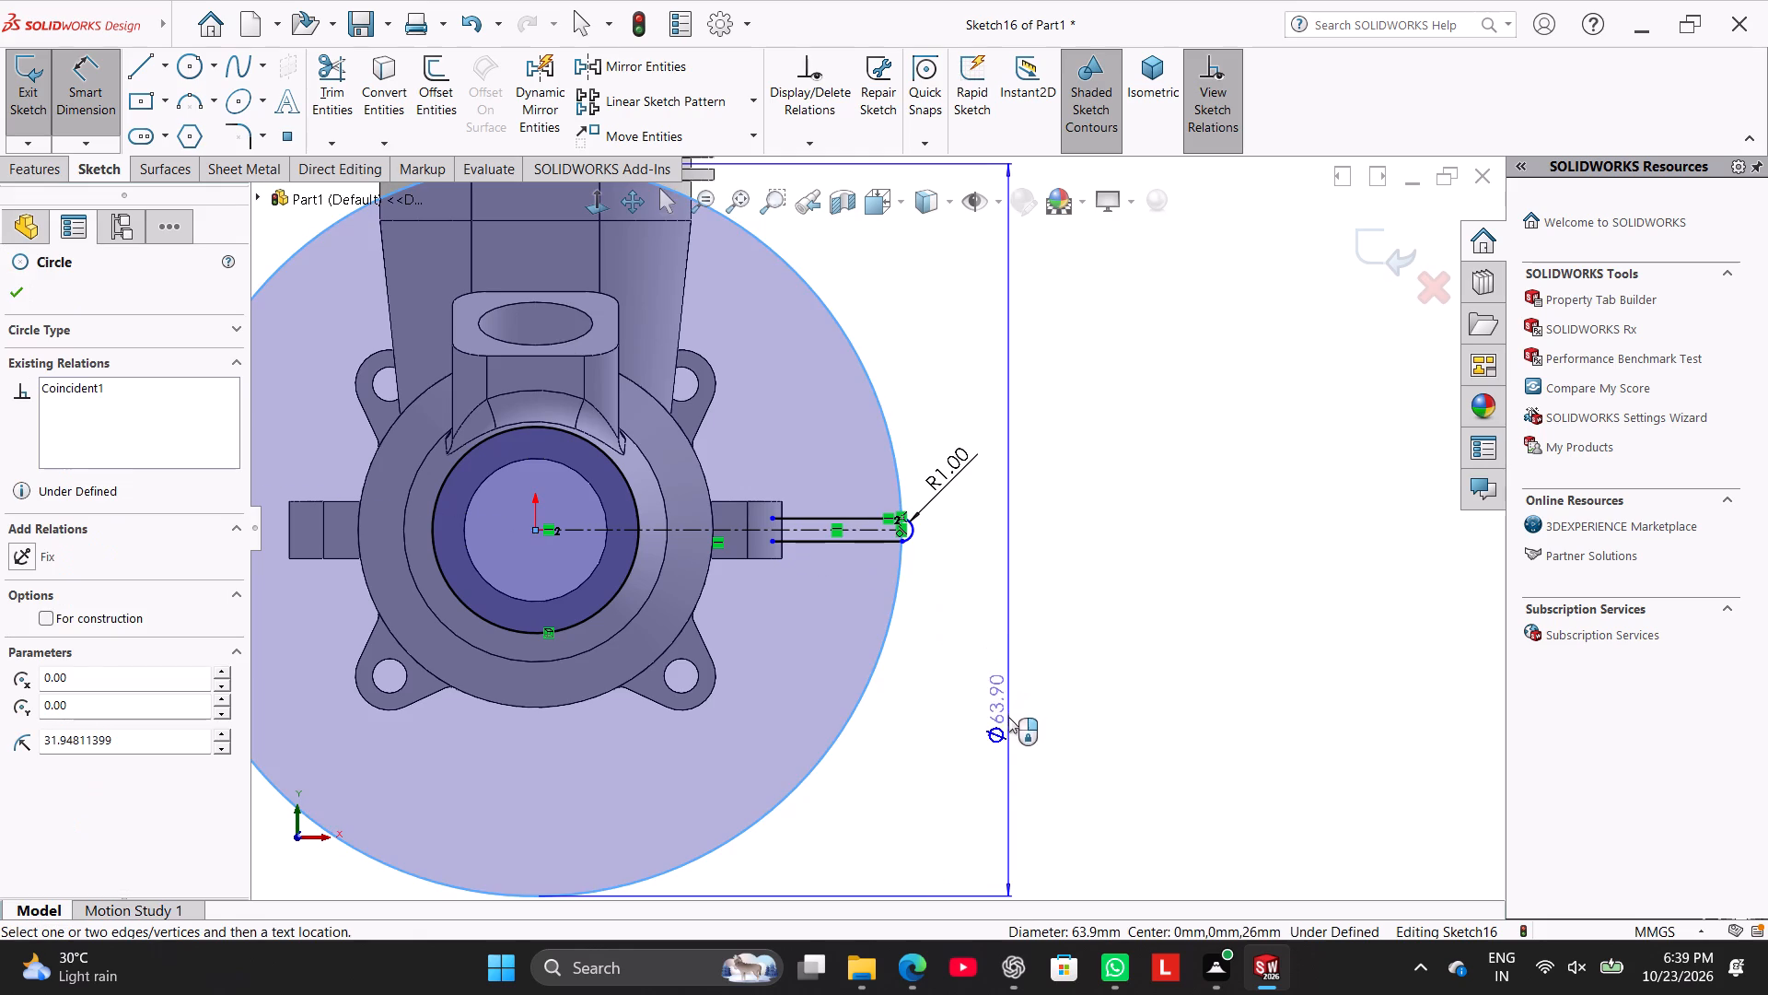
scroll(986, 843, up, 3)
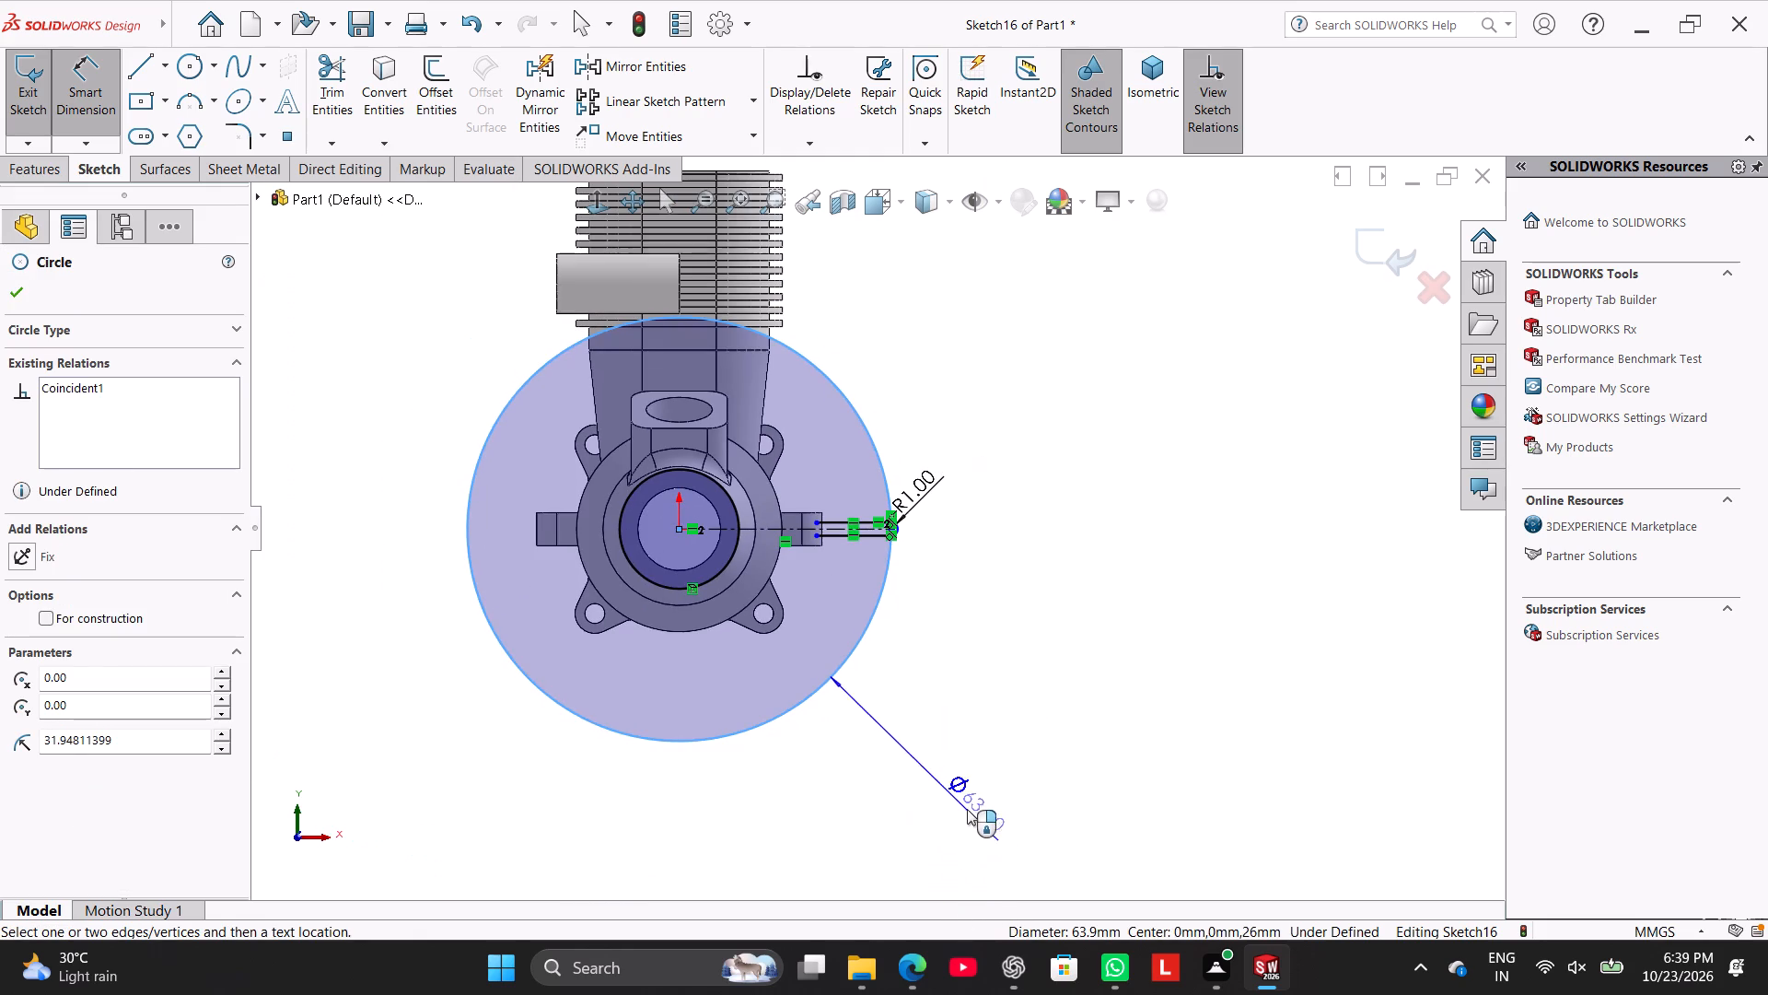
click(964, 808)
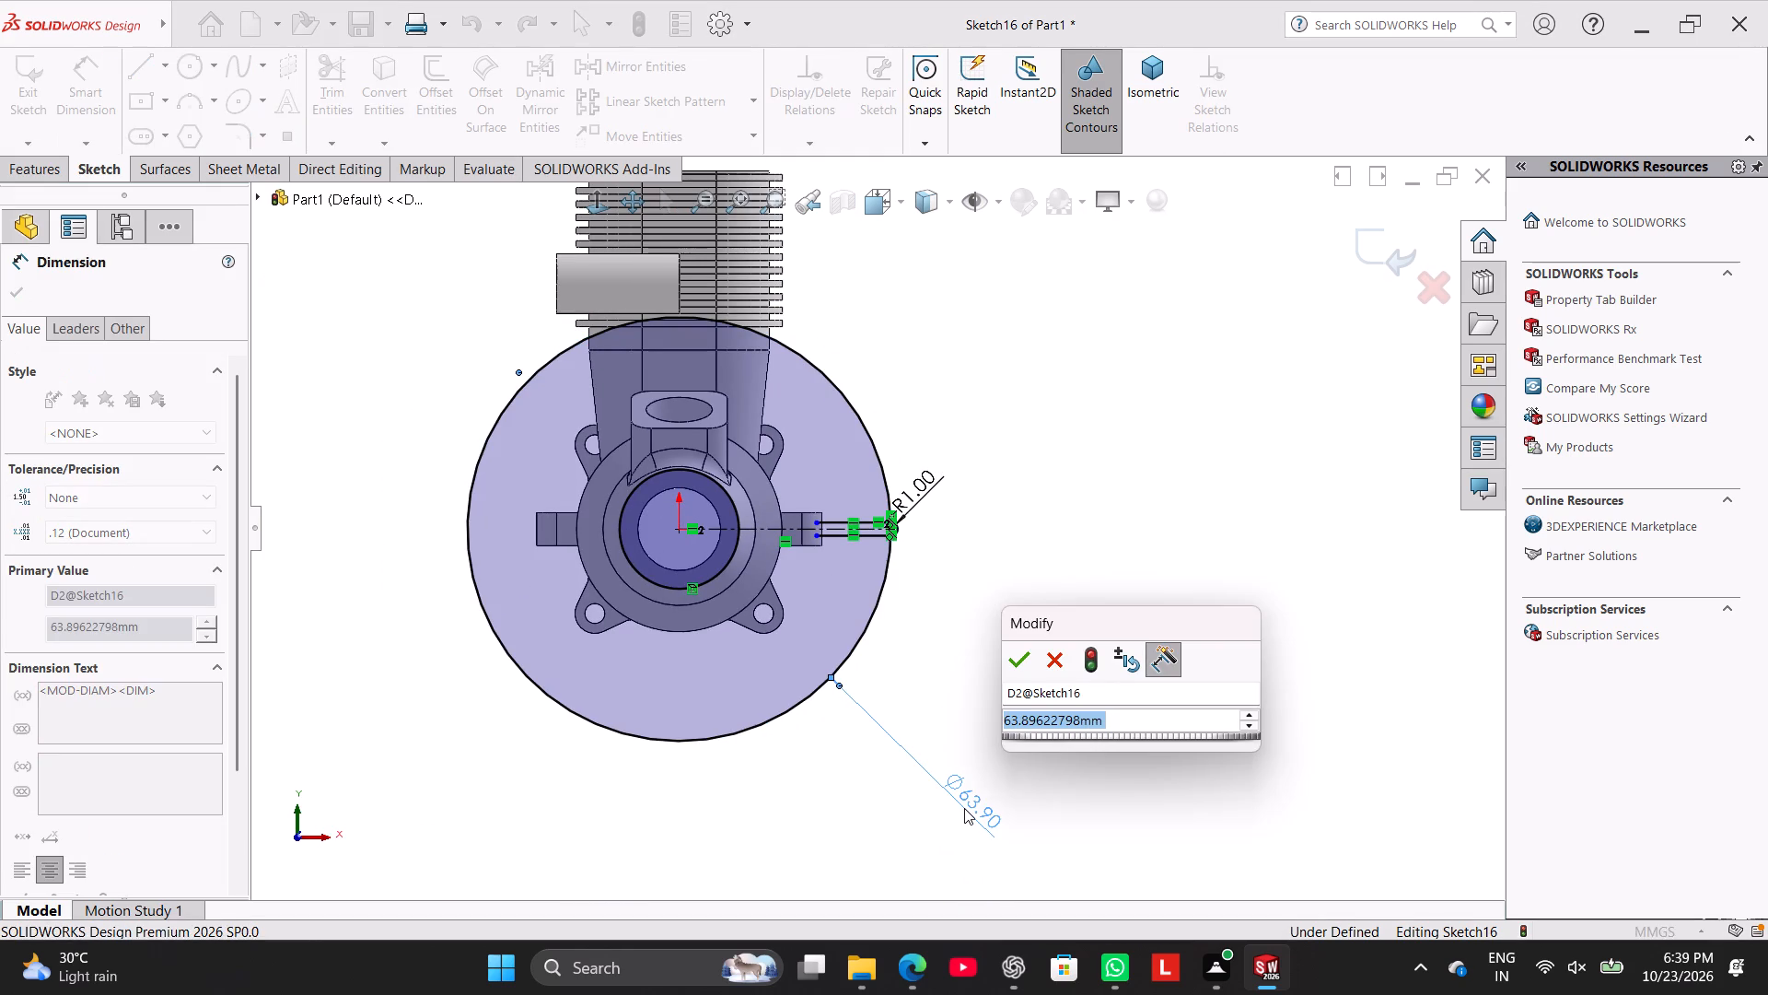
text(23)
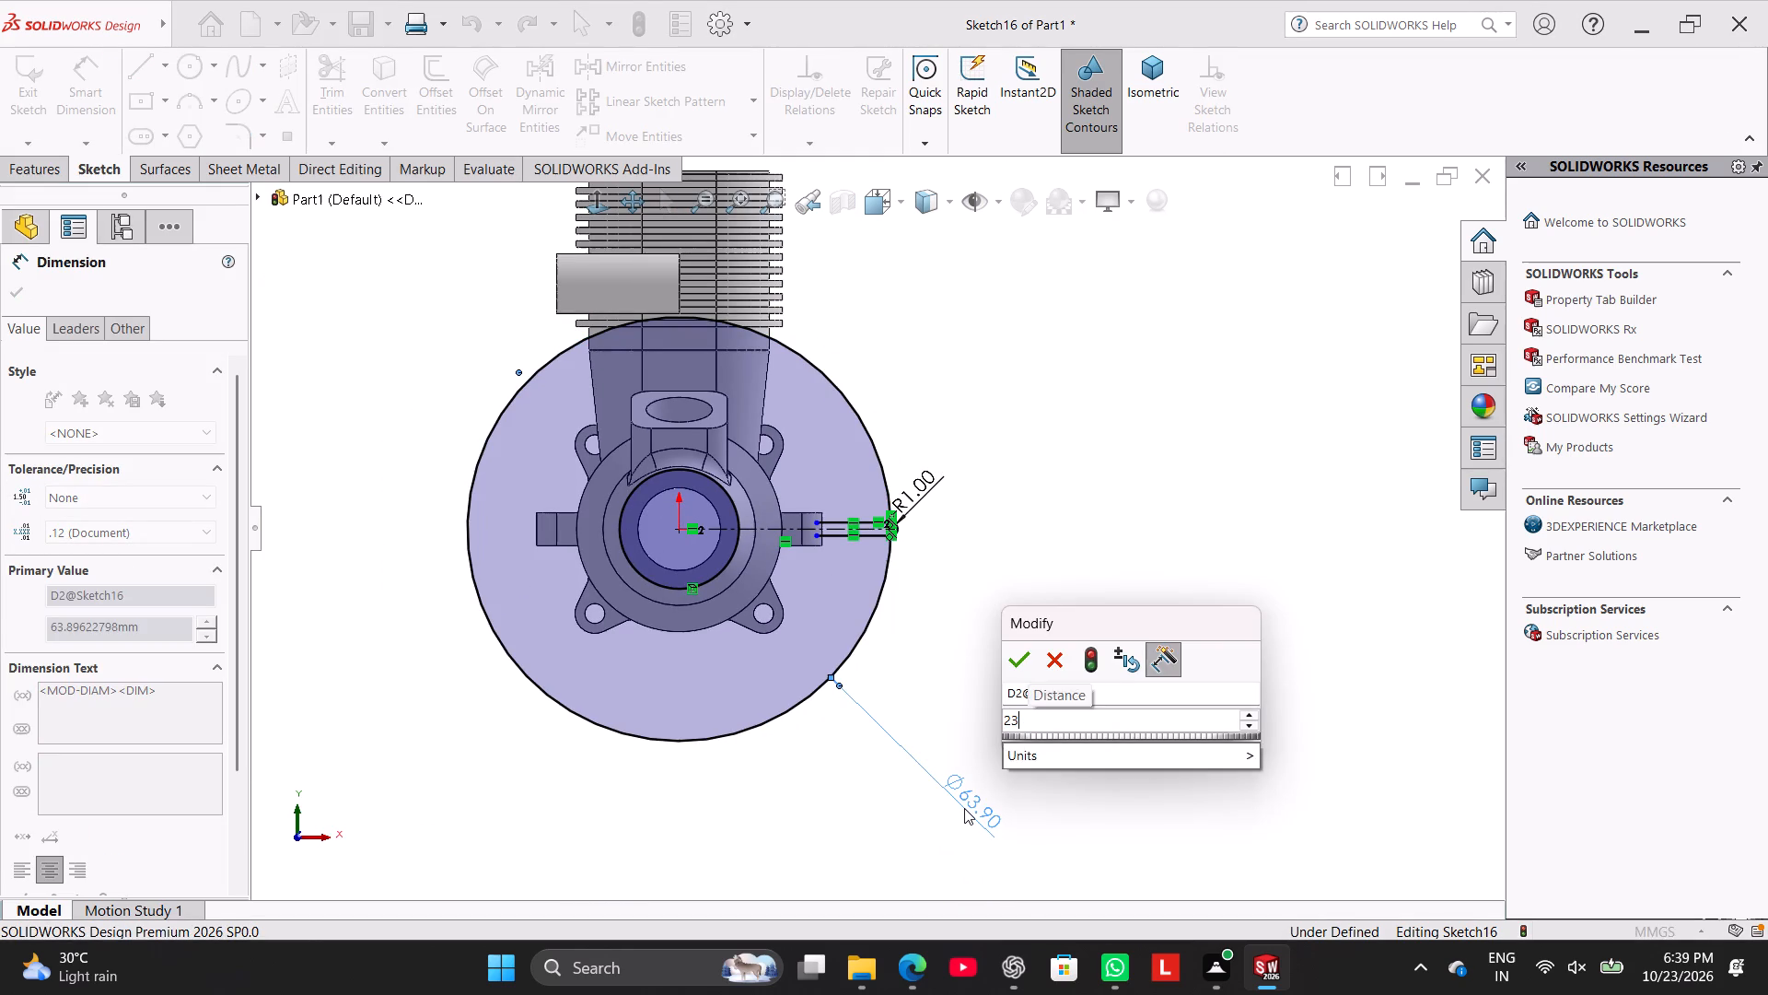
key(Return)
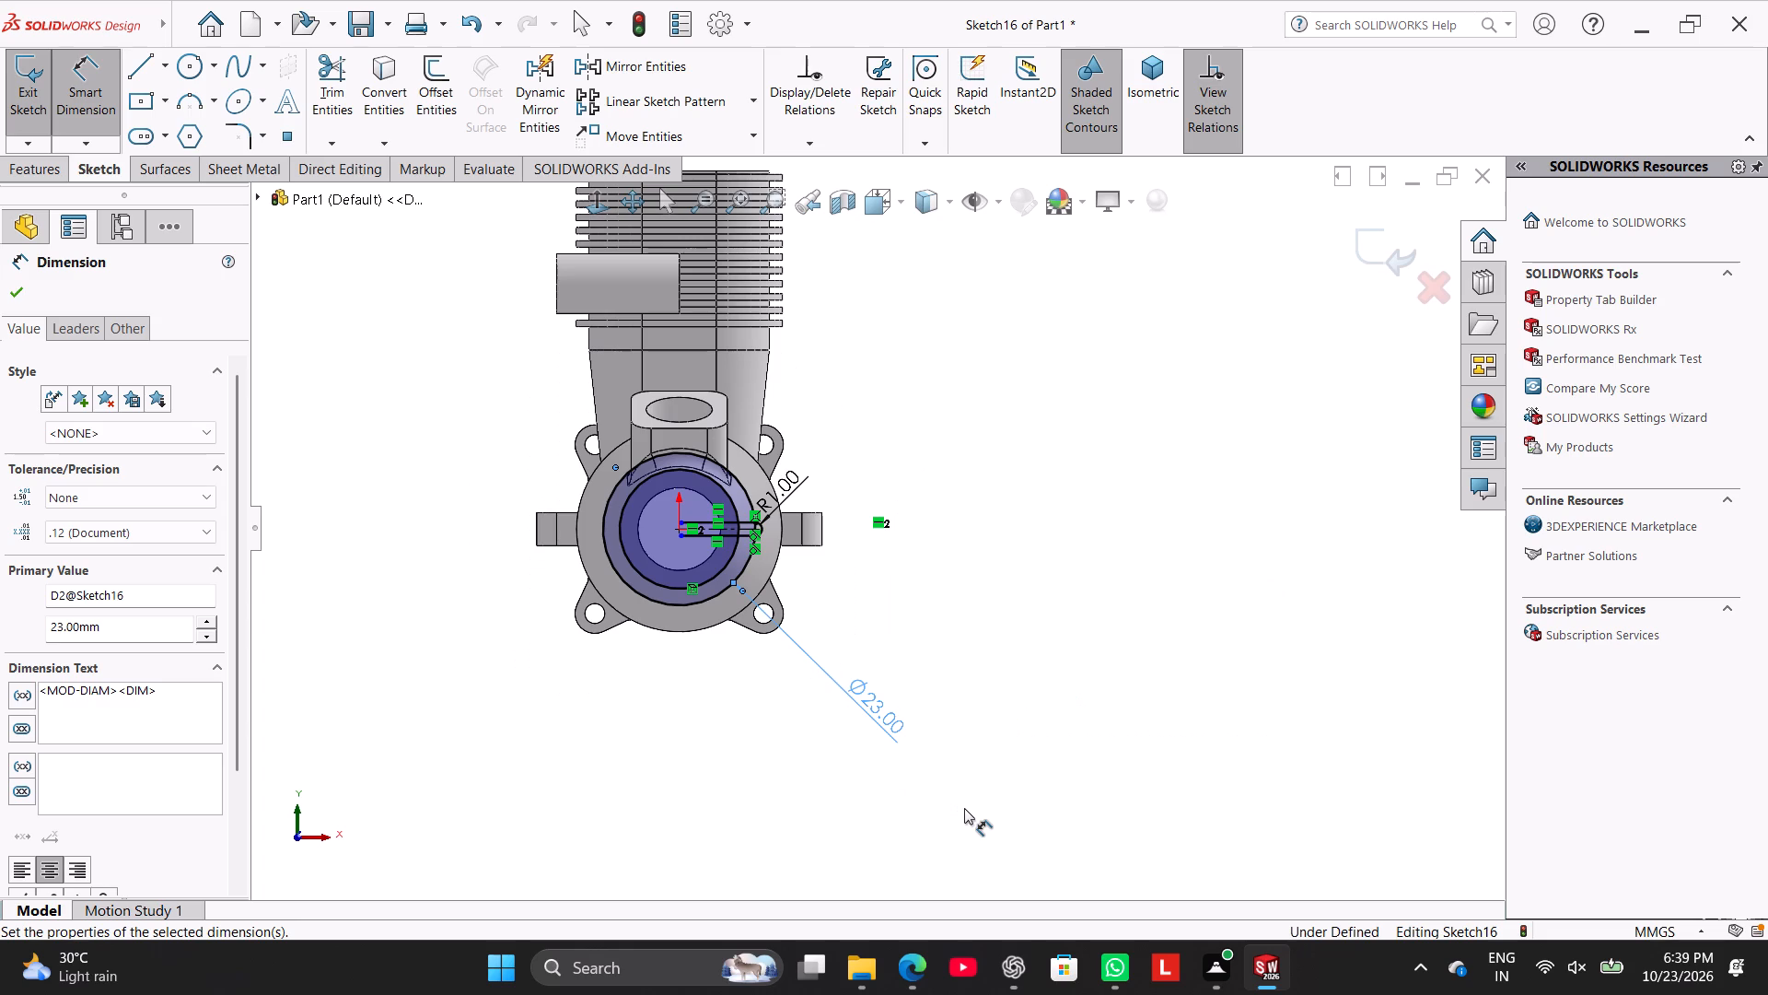
right_click(1215, 554)
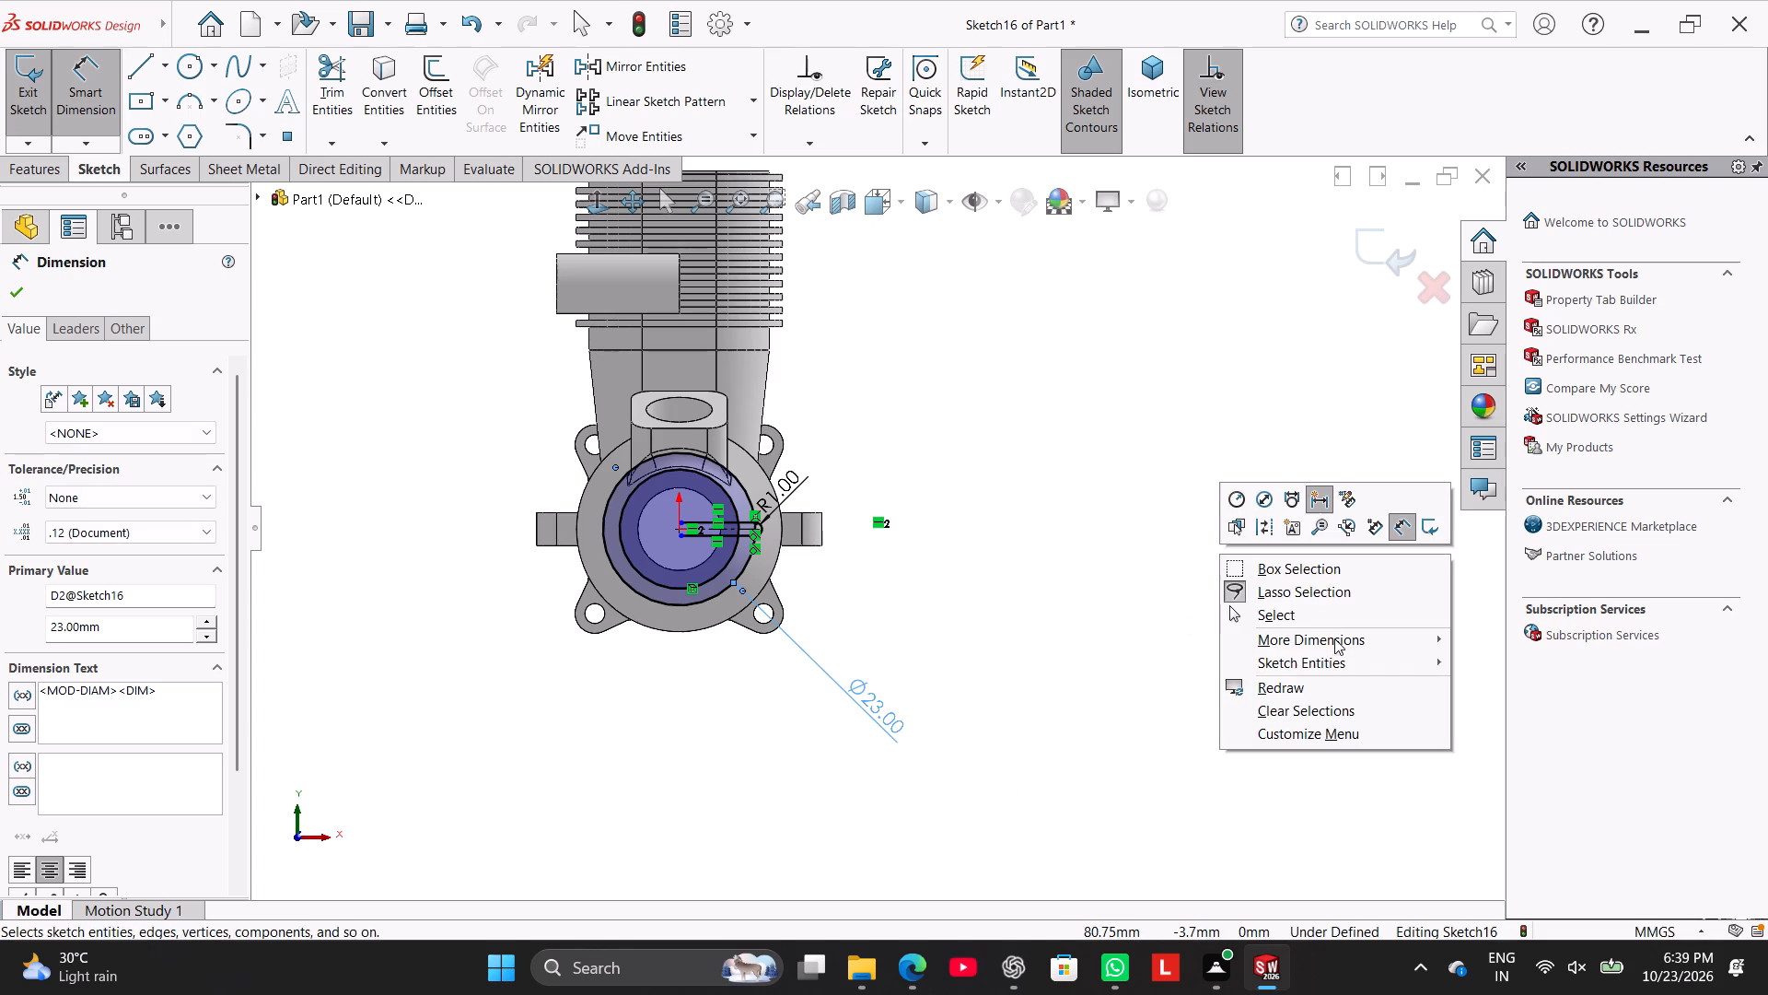
click(1321, 611)
drag(862, 691, 837, 626)
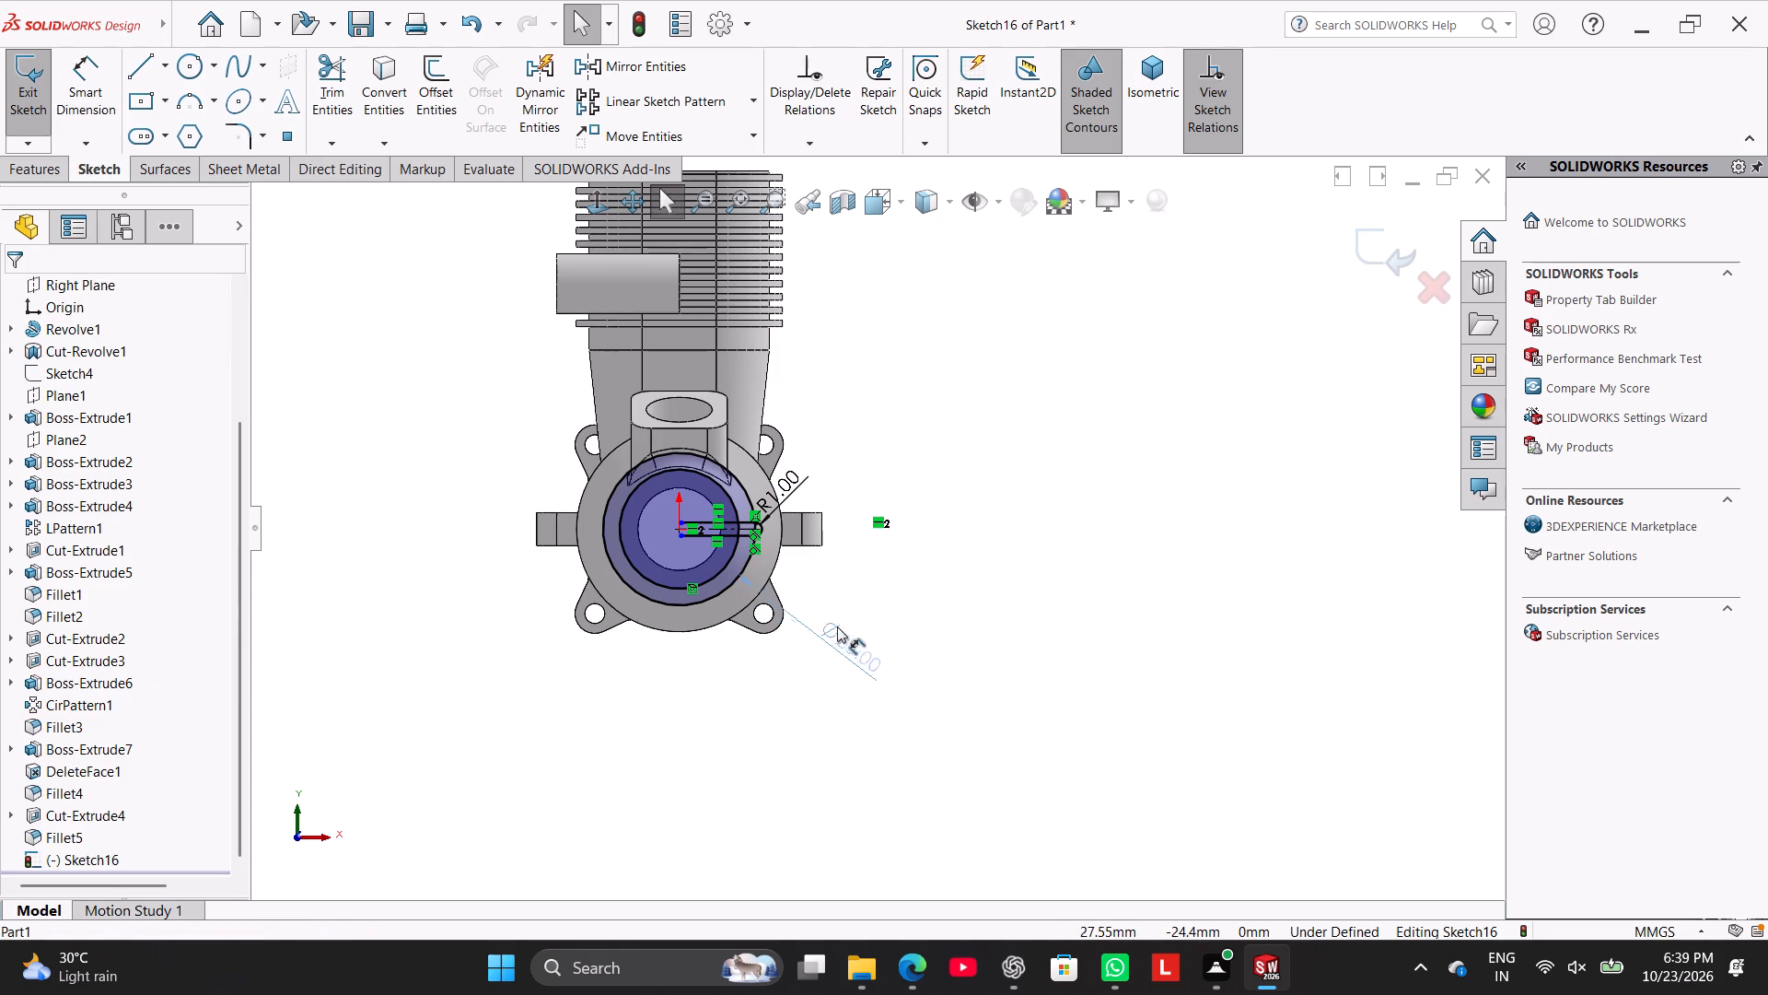
drag(837, 626, 834, 623)
click(803, 709)
Trim the lug's two horizontal lines where they extend inside the smaller sketched circle.
scroll(698, 463, down, 7)
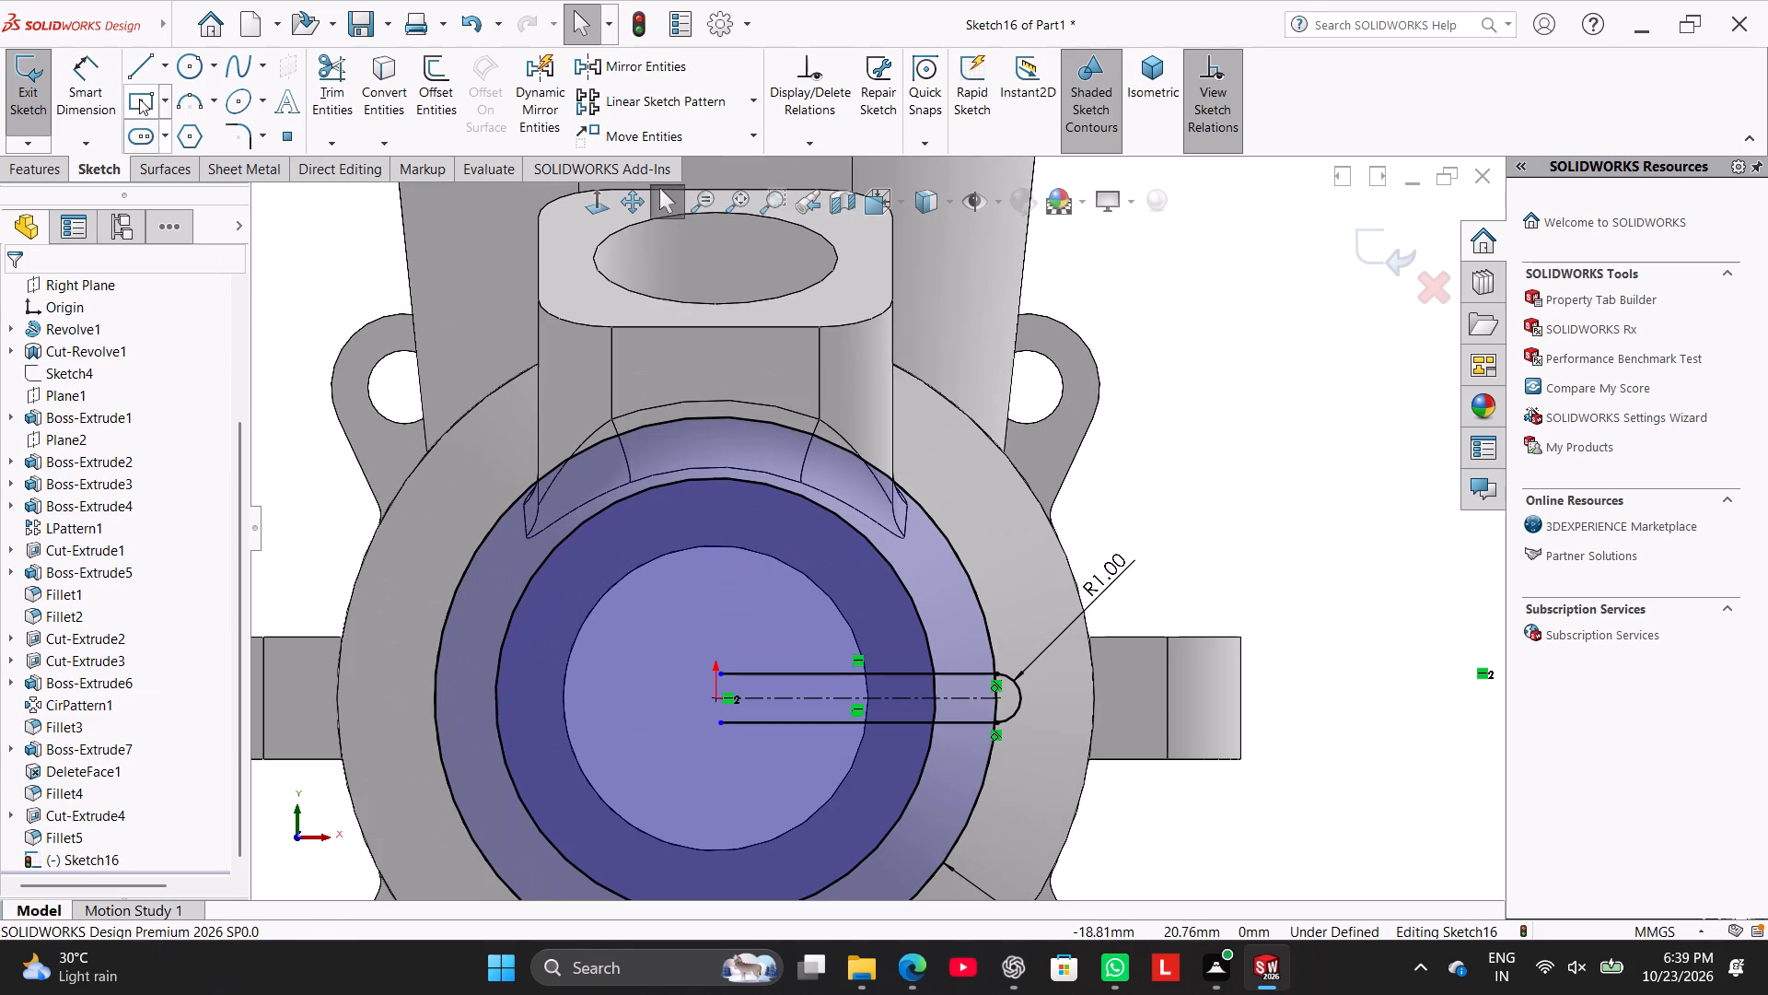
click(334, 88)
scroll(998, 761, down, 3)
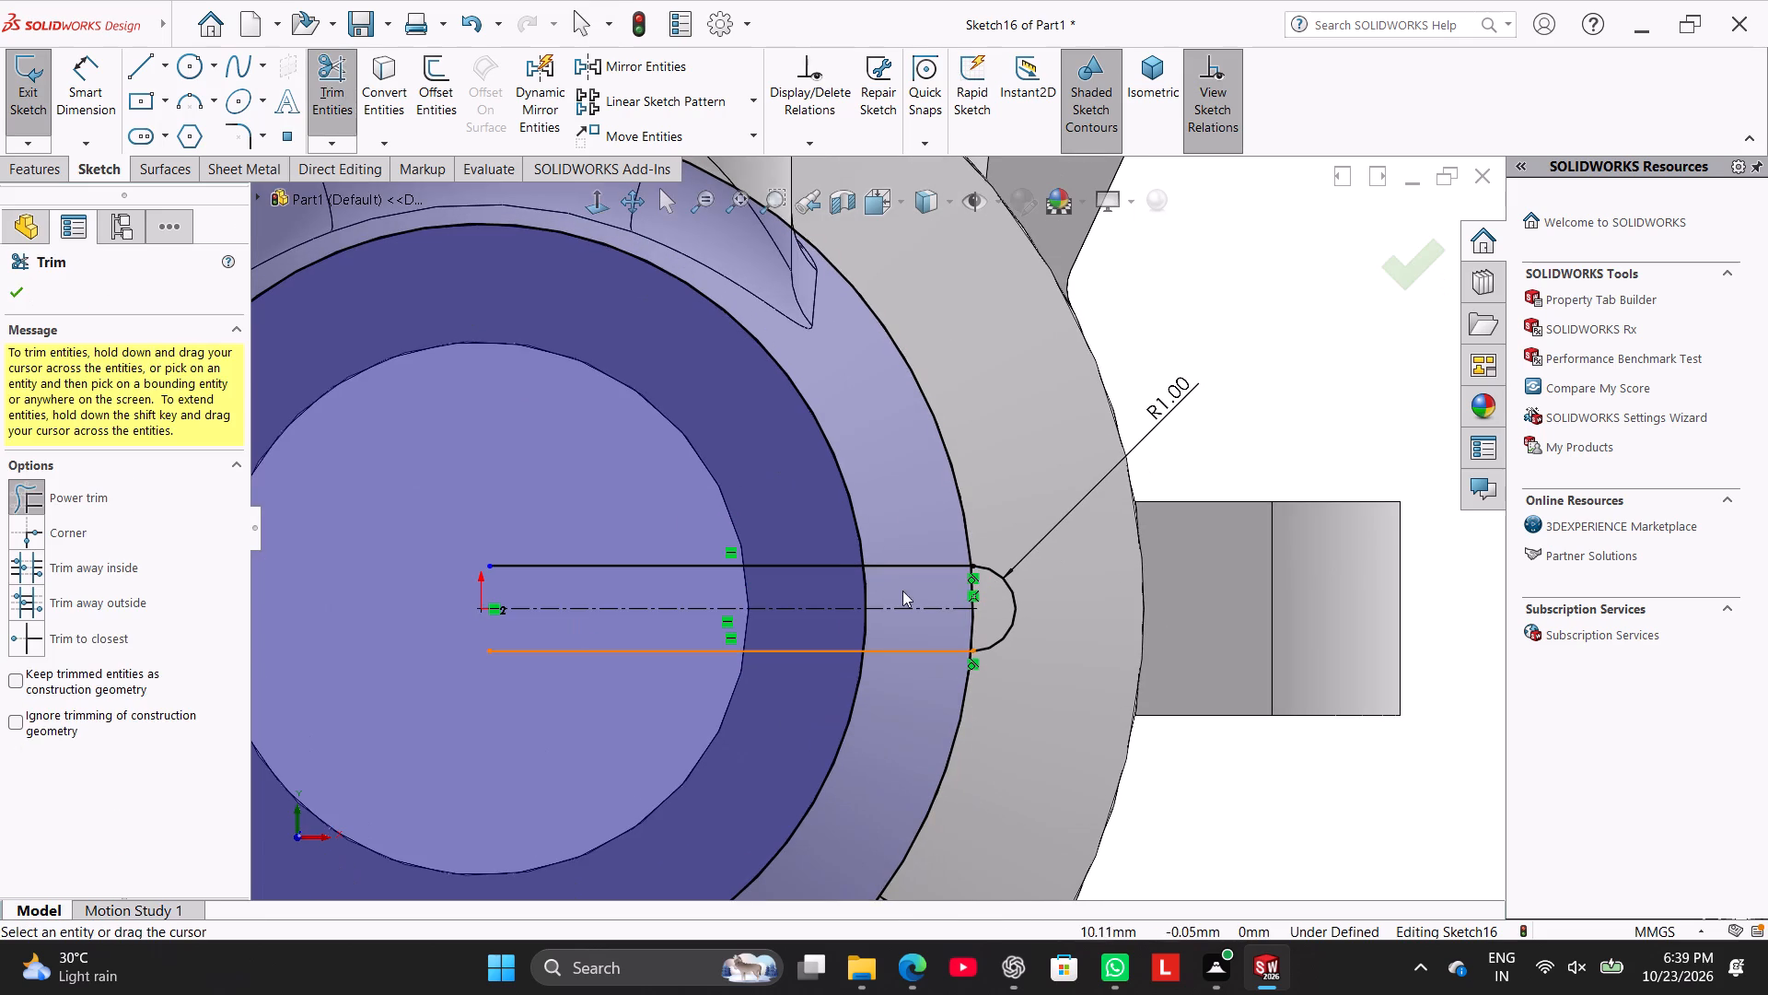
drag(819, 509, 826, 579)
drag(834, 672, 834, 623)
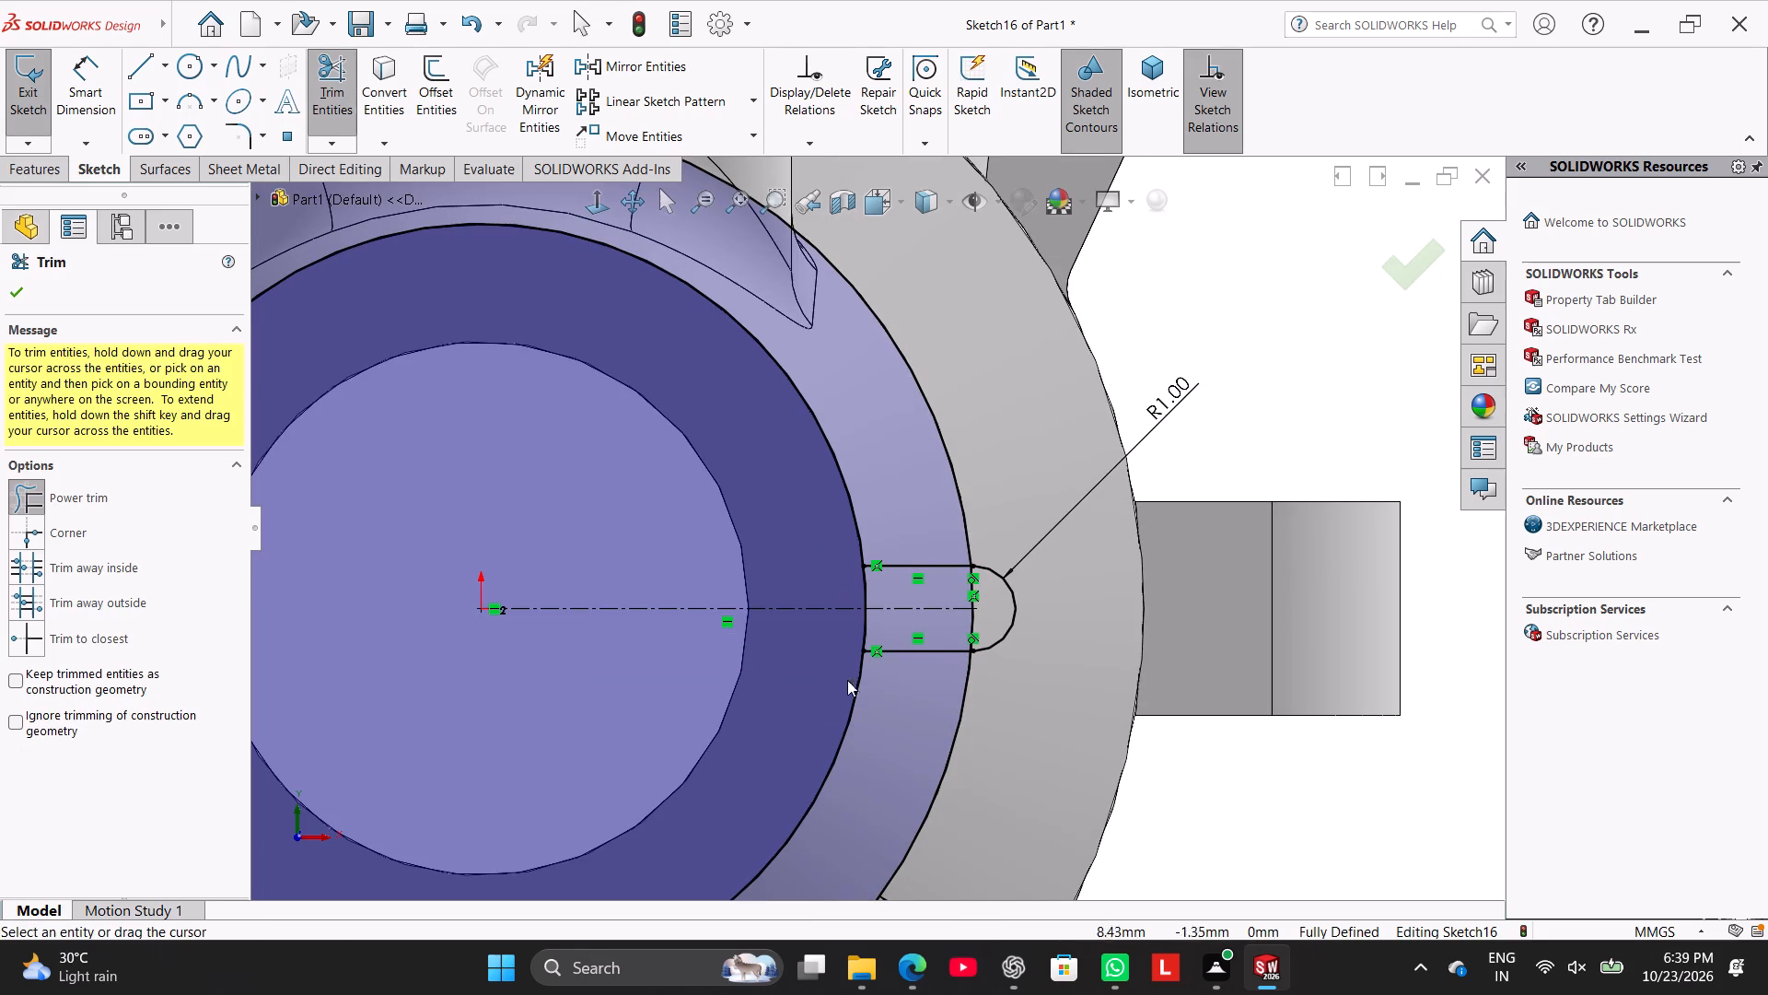
right_click(1297, 369)
click(1356, 423)
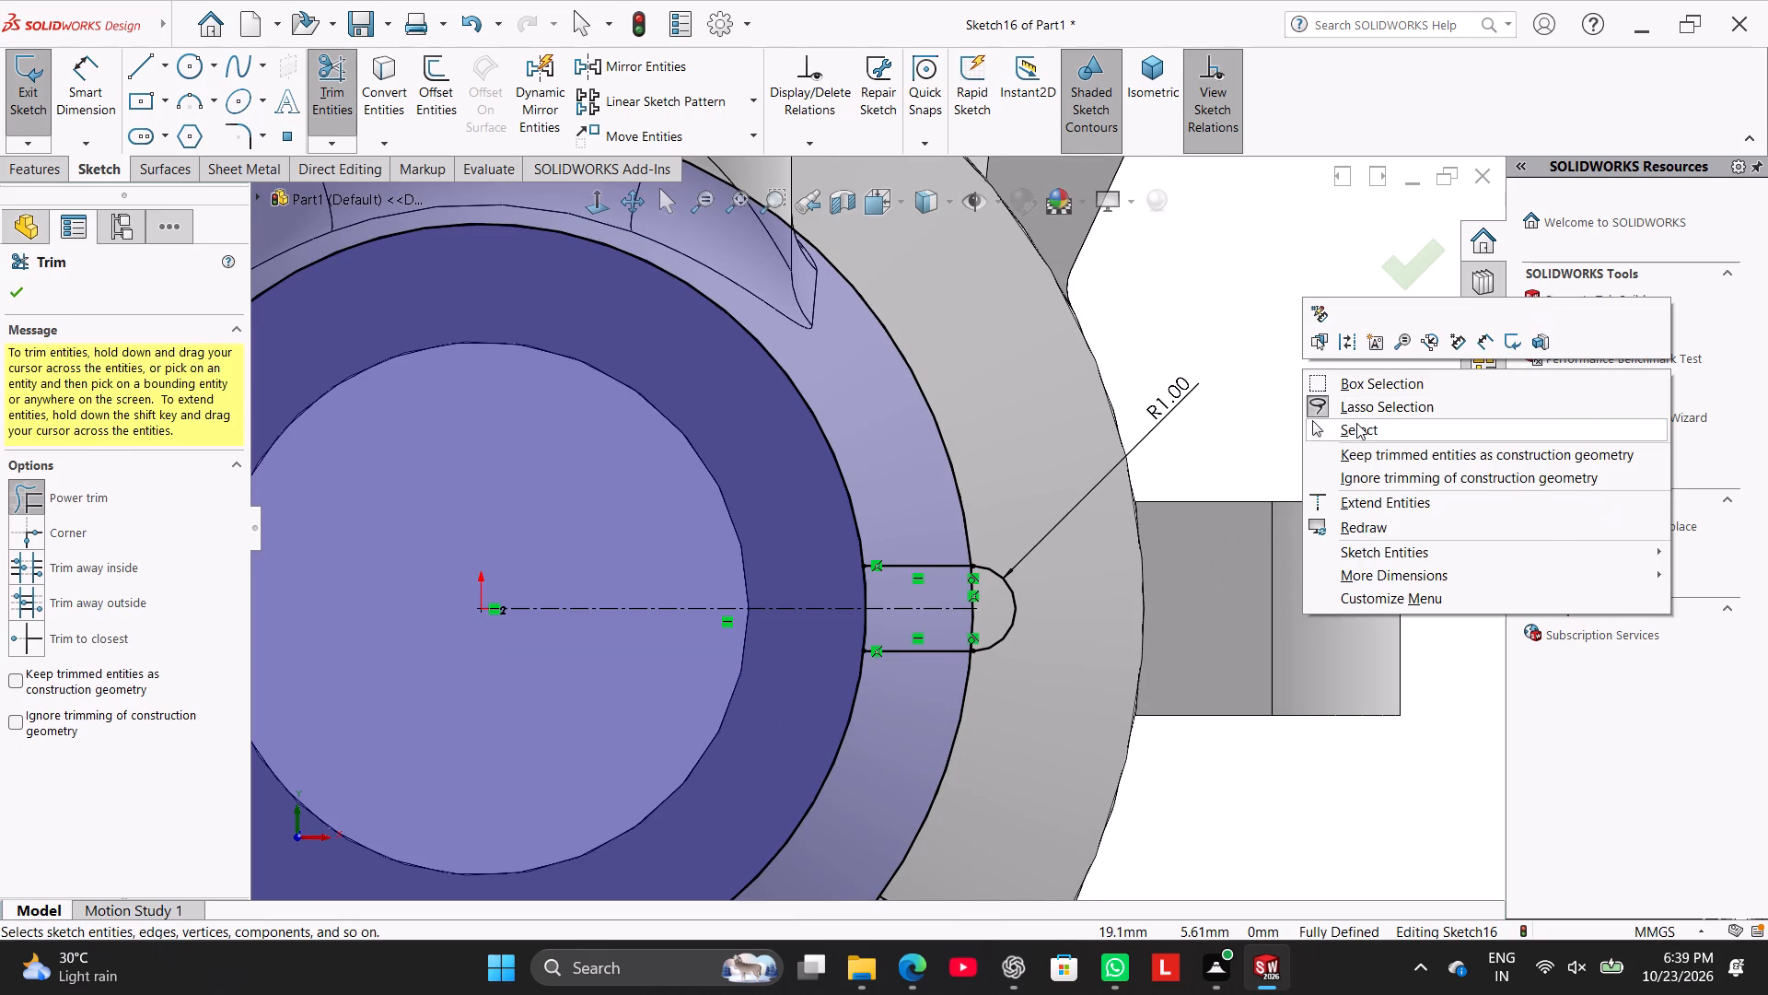
Convert the 23 mm circle to construction geometry.
scroll(1255, 507, up, 5)
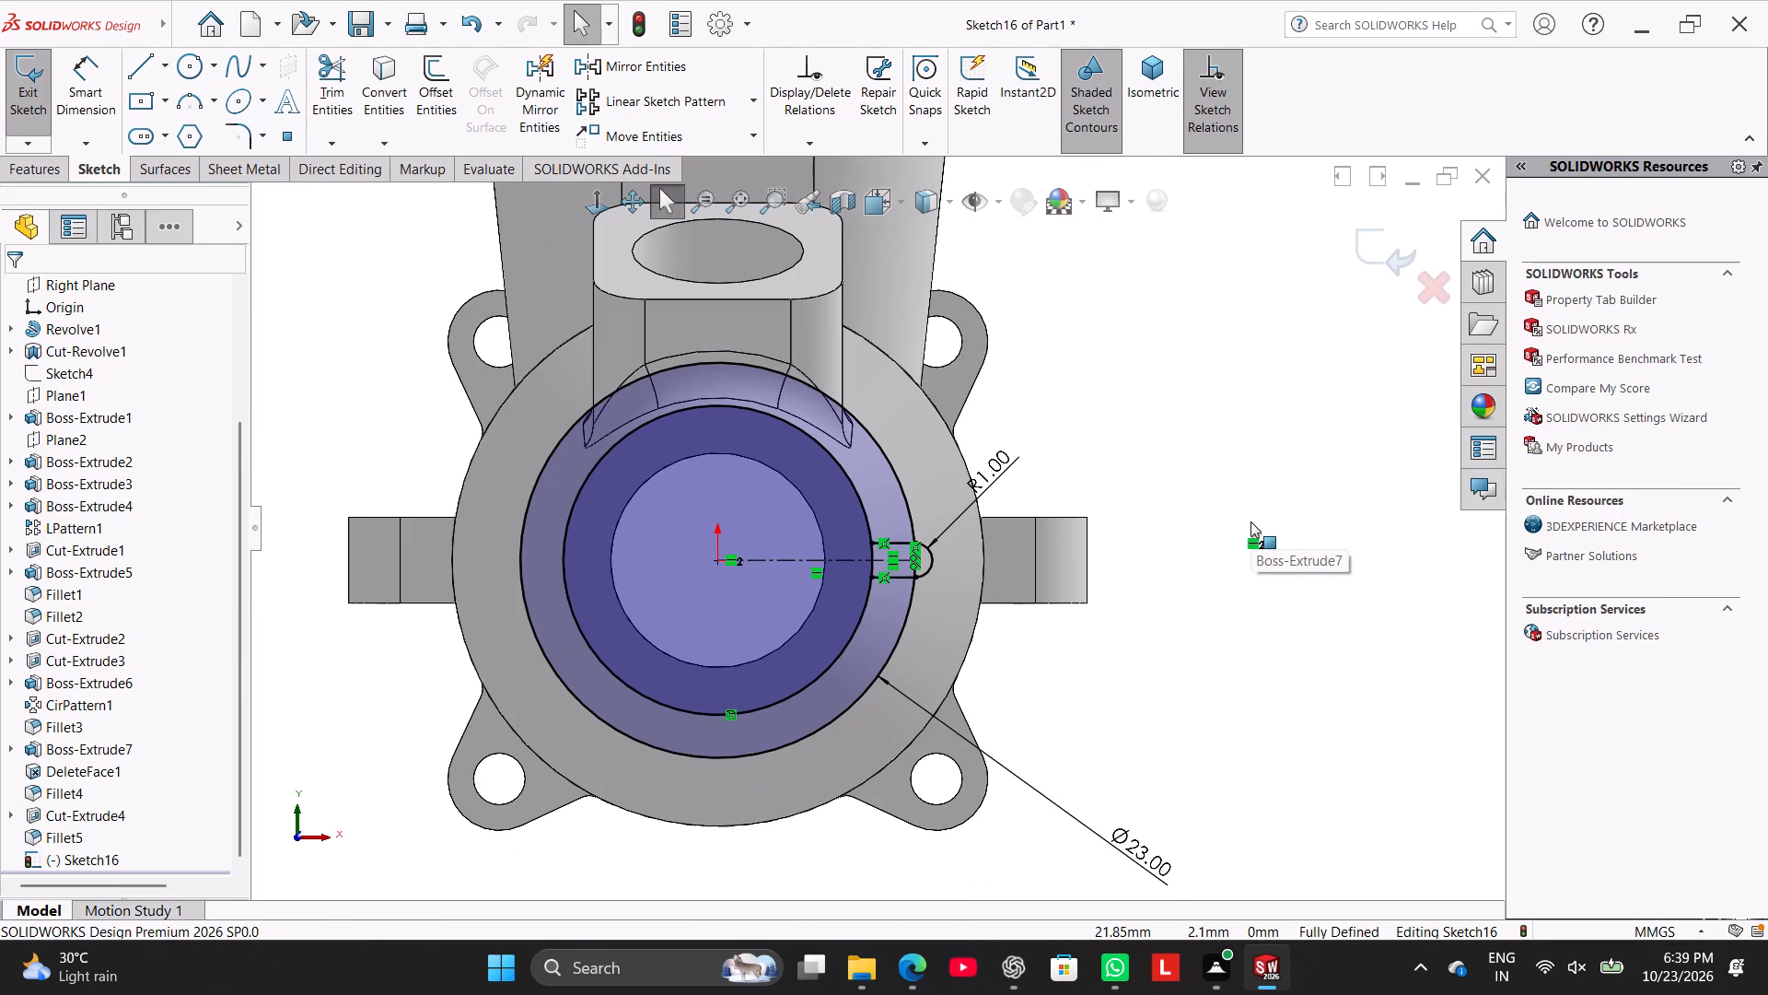
scroll(919, 433, down, 1)
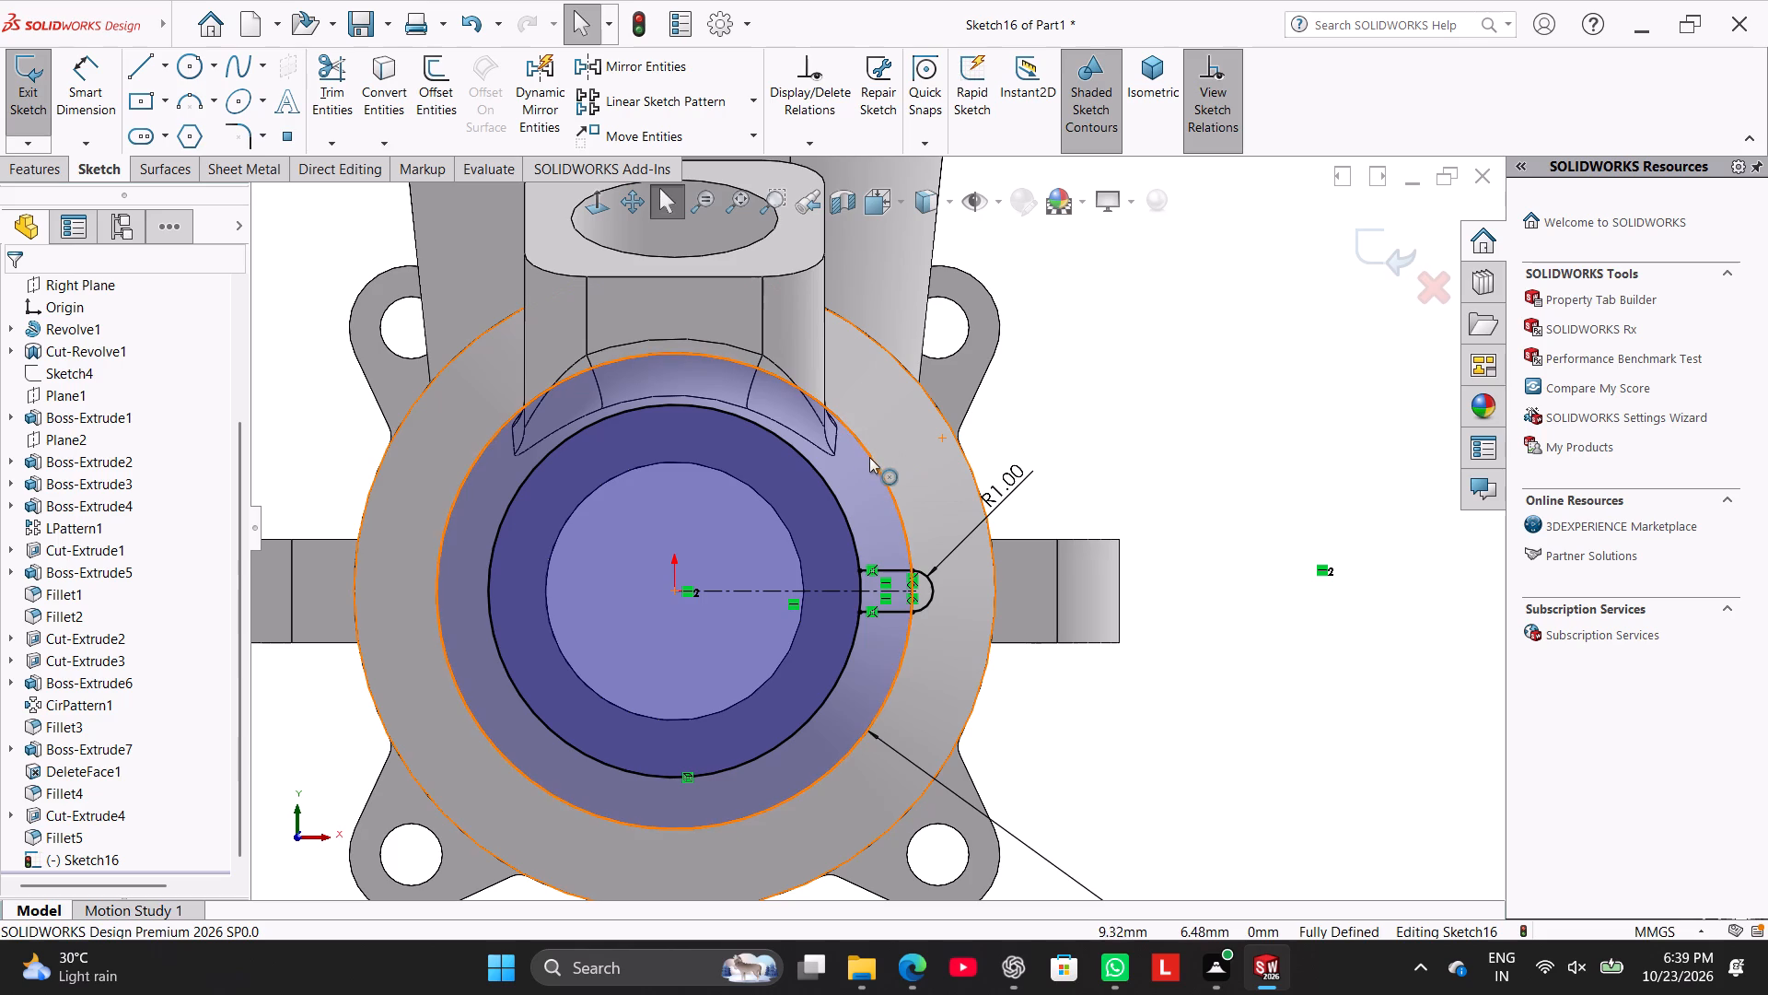
right_click(870, 457)
click(919, 433)
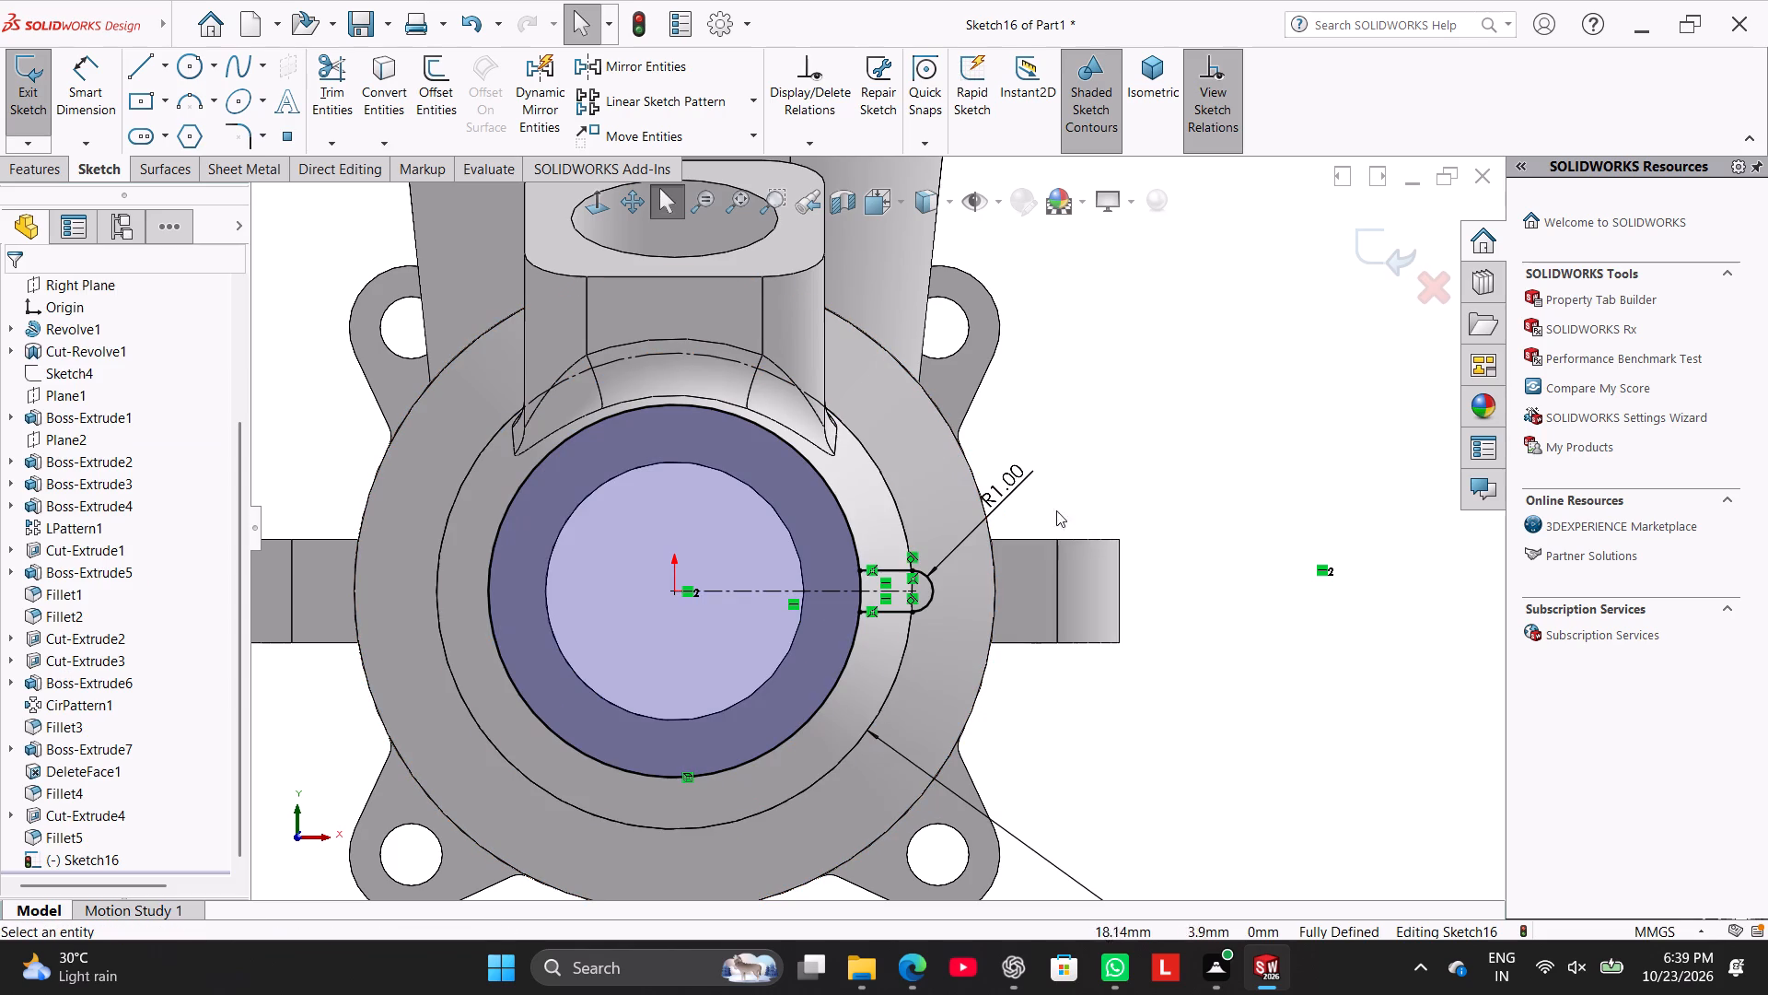
click(1236, 430)
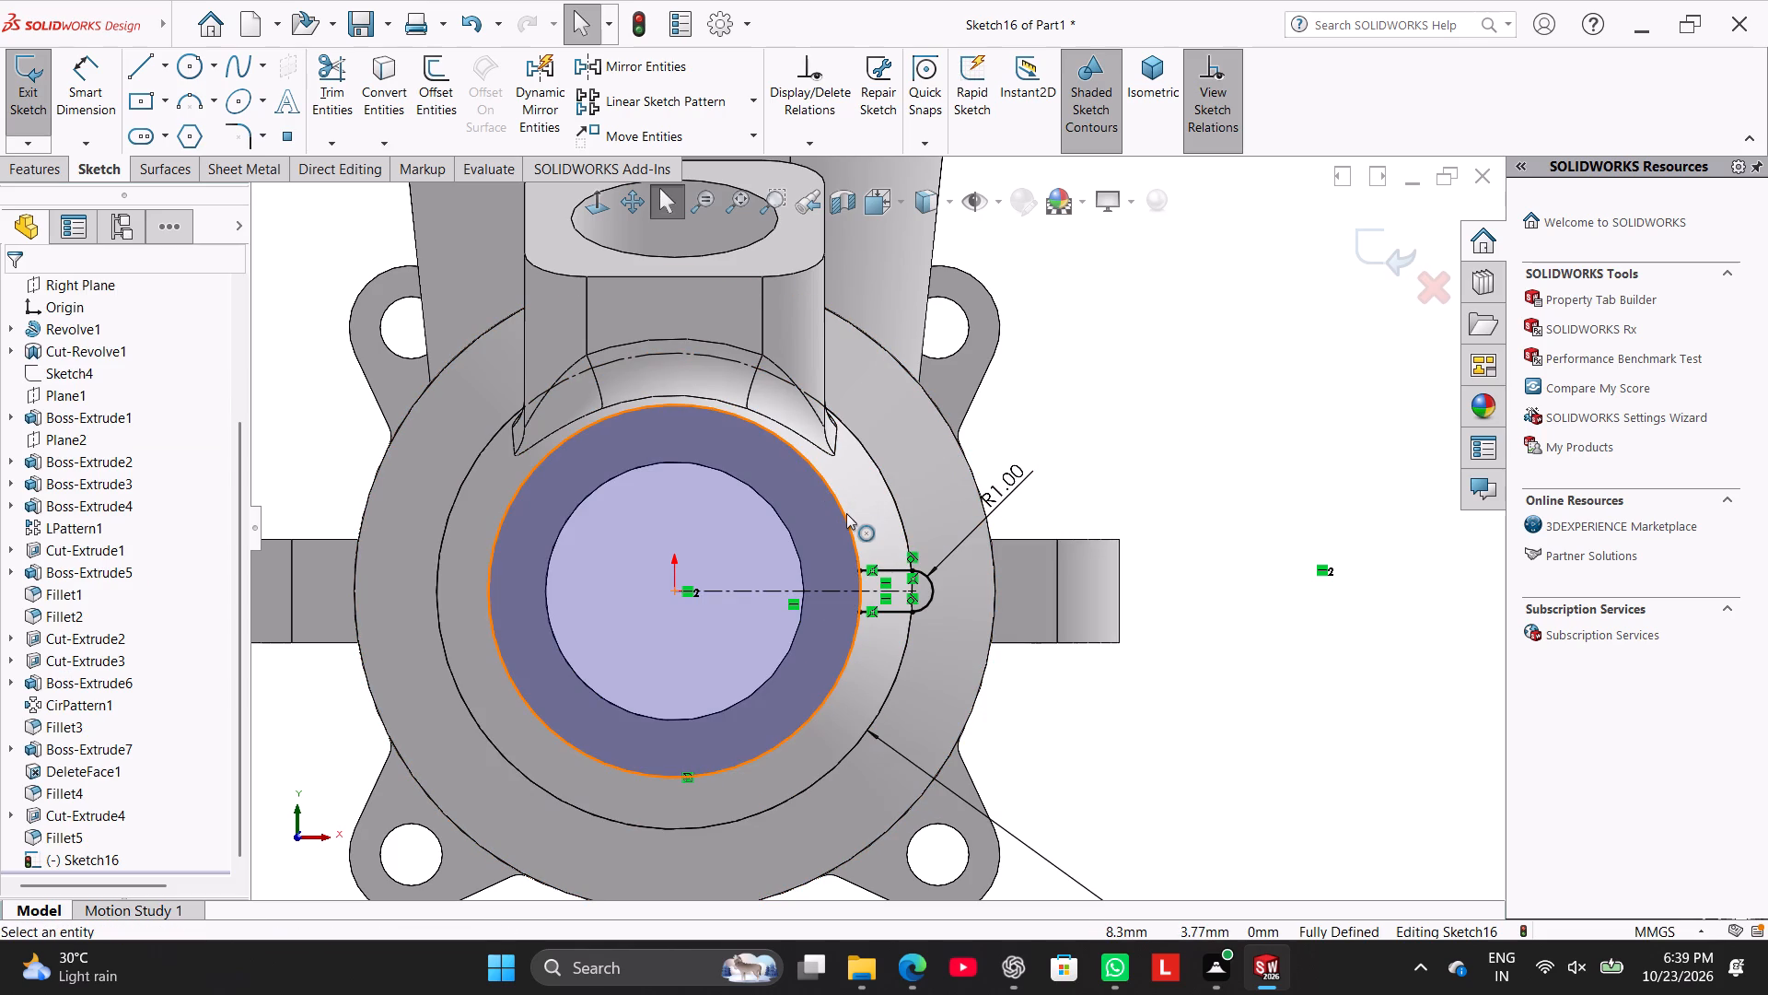
Trim away the smaller sketched circle, leaving only its short arc between the lug's two horizontal lines.
click(331, 88)
drag(840, 460, 812, 483)
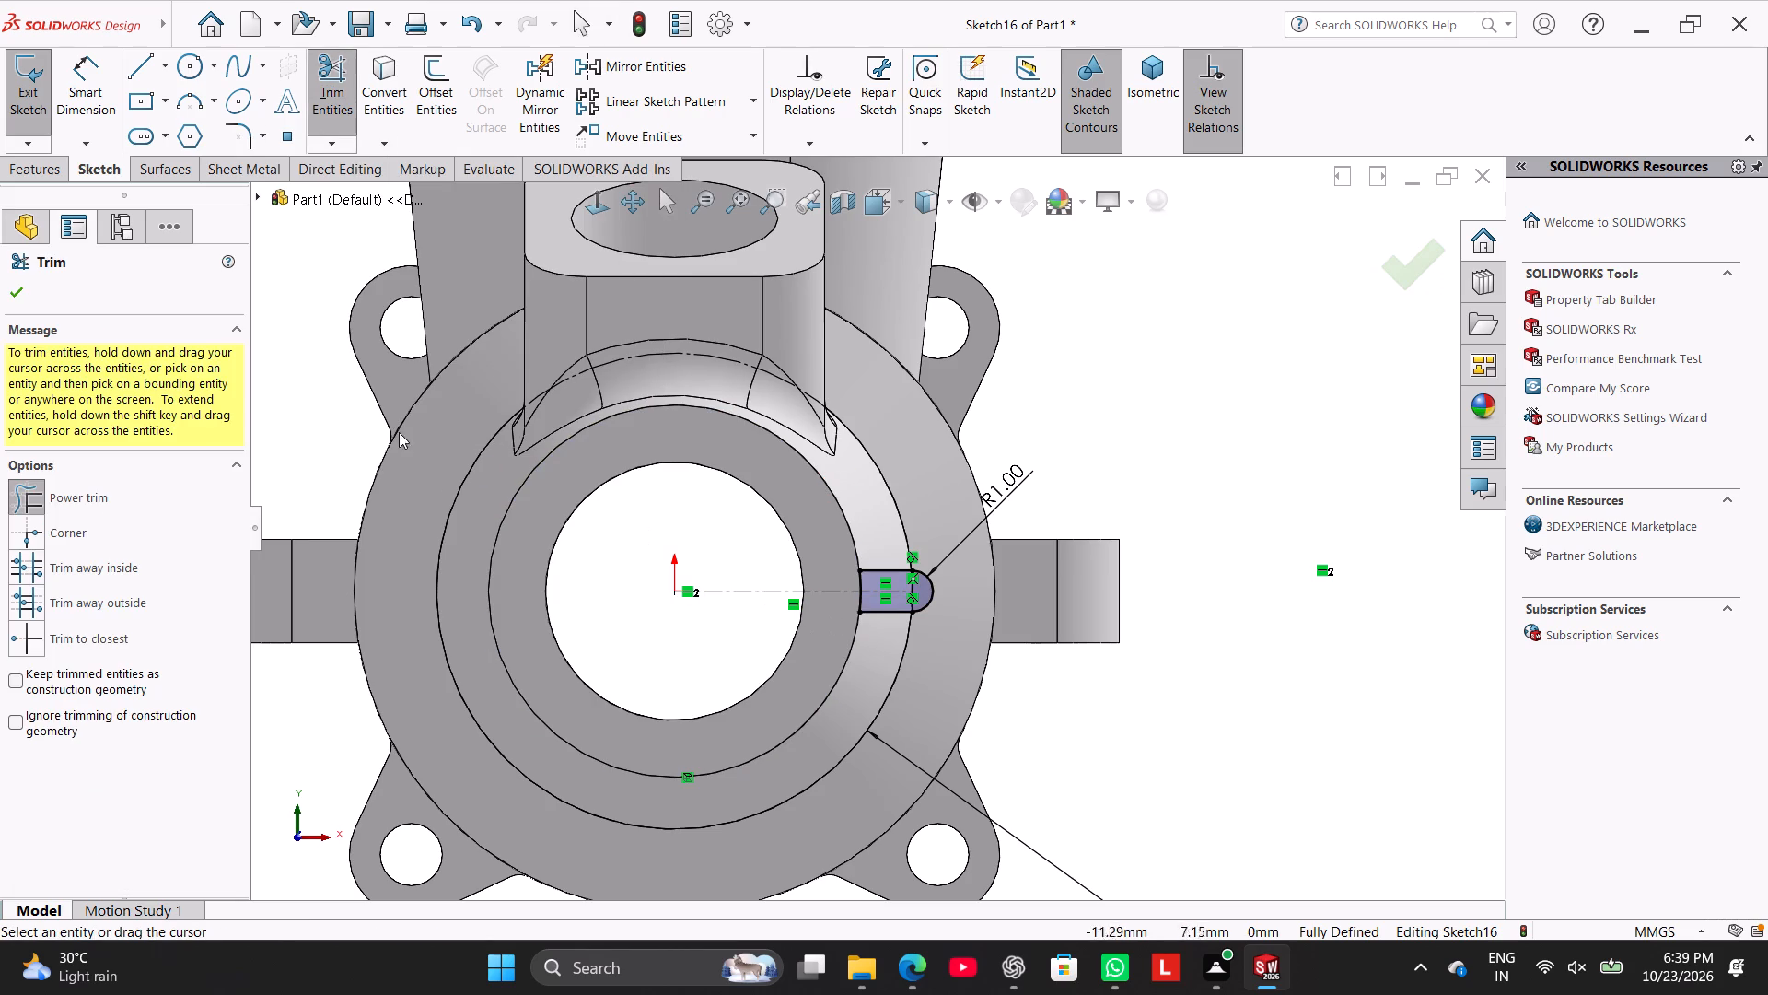
click(24, 284)
click(16, 287)
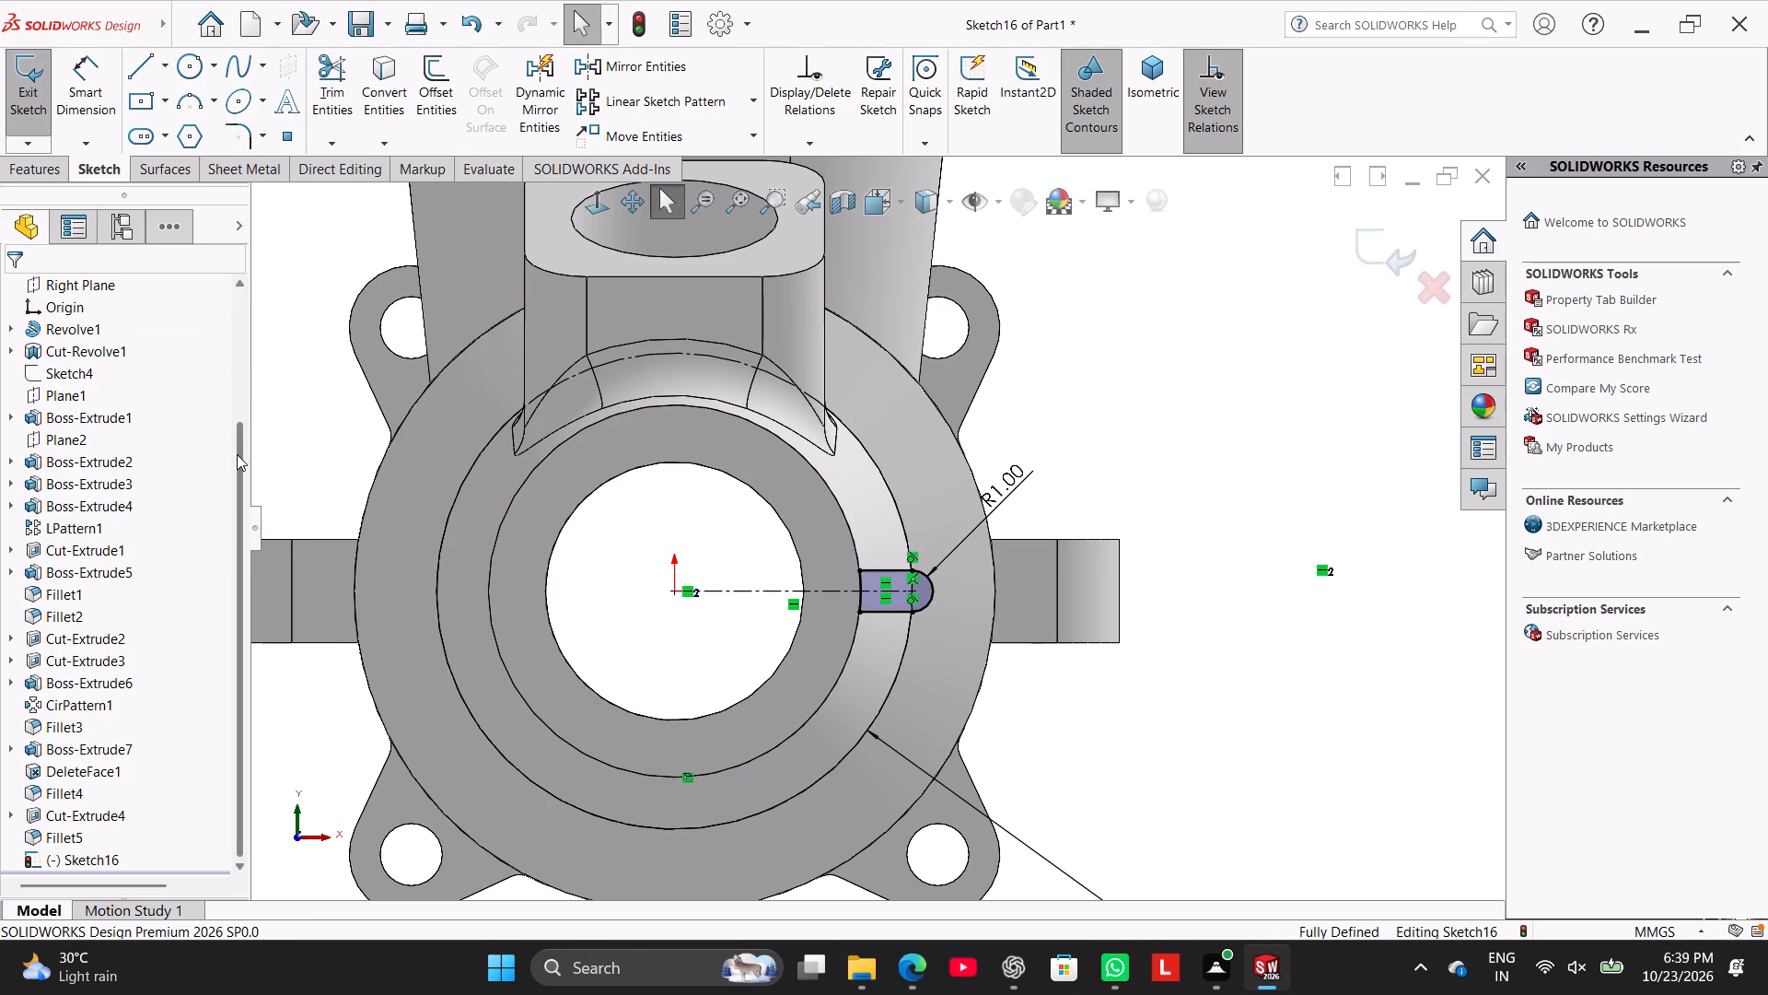
Leave the lug profile sketch and start a new sketch on the Top Plane.
drag(237, 454, 238, 264)
right_click(101, 436)
click(120, 416)
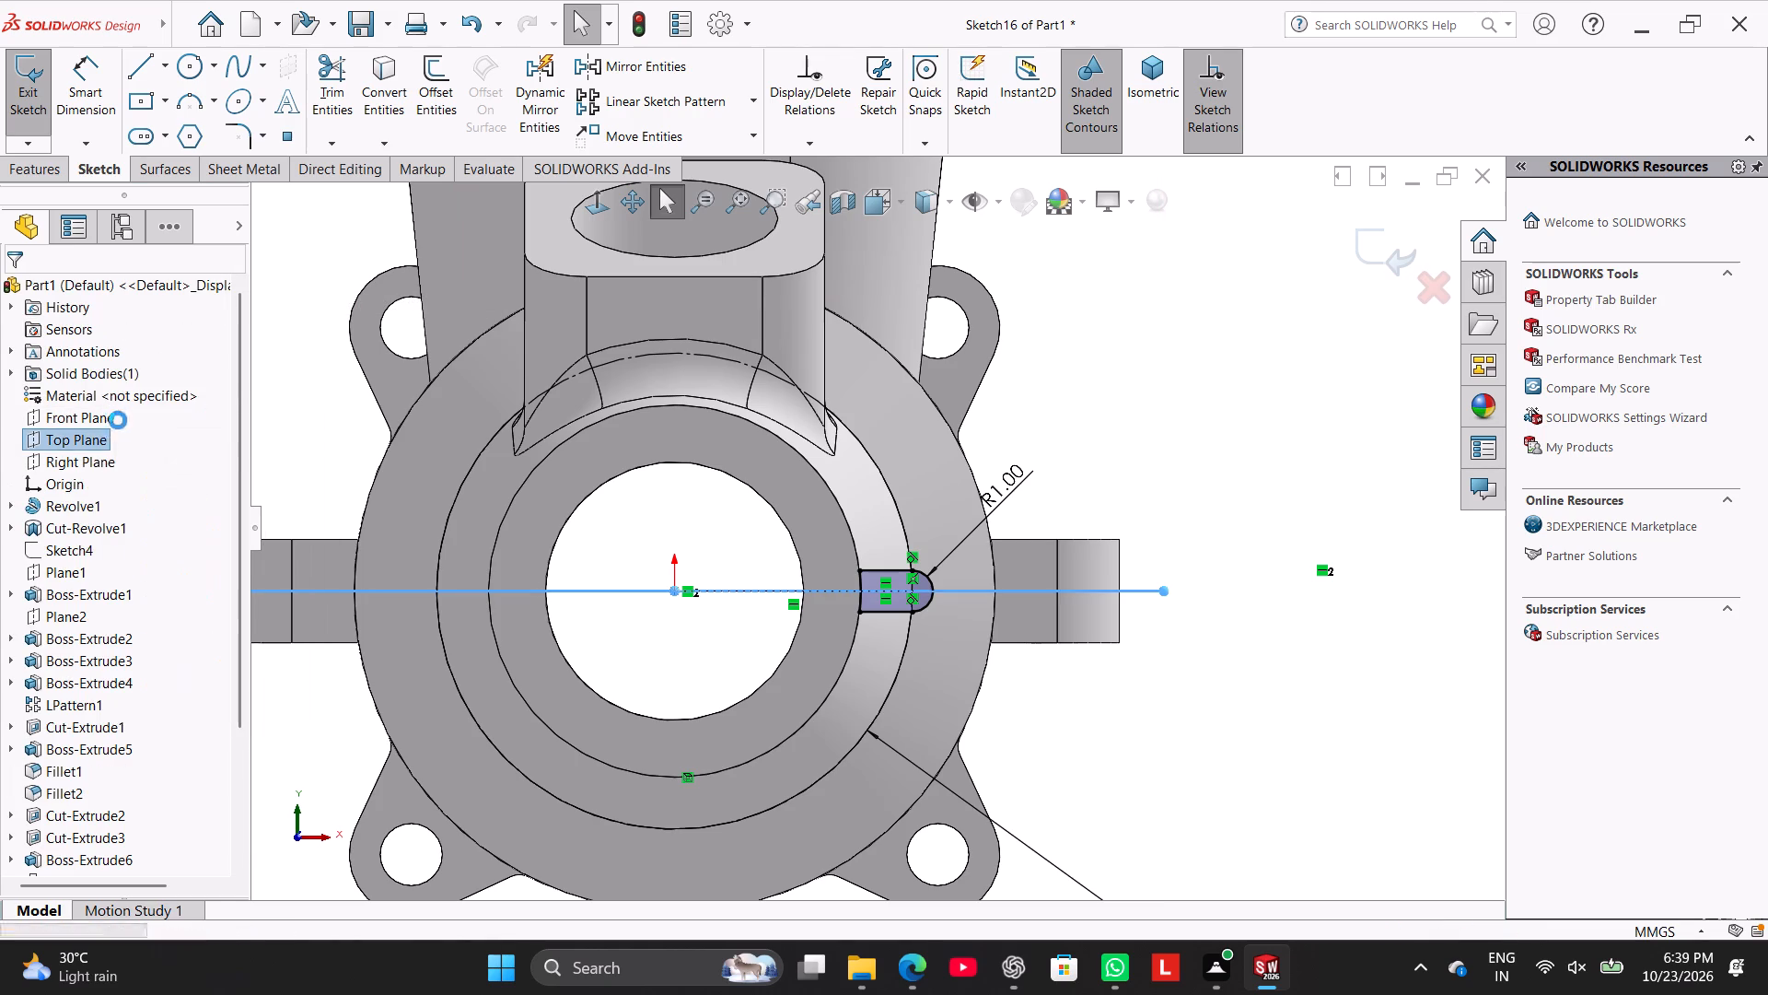
right_click(95, 449)
click(121, 426)
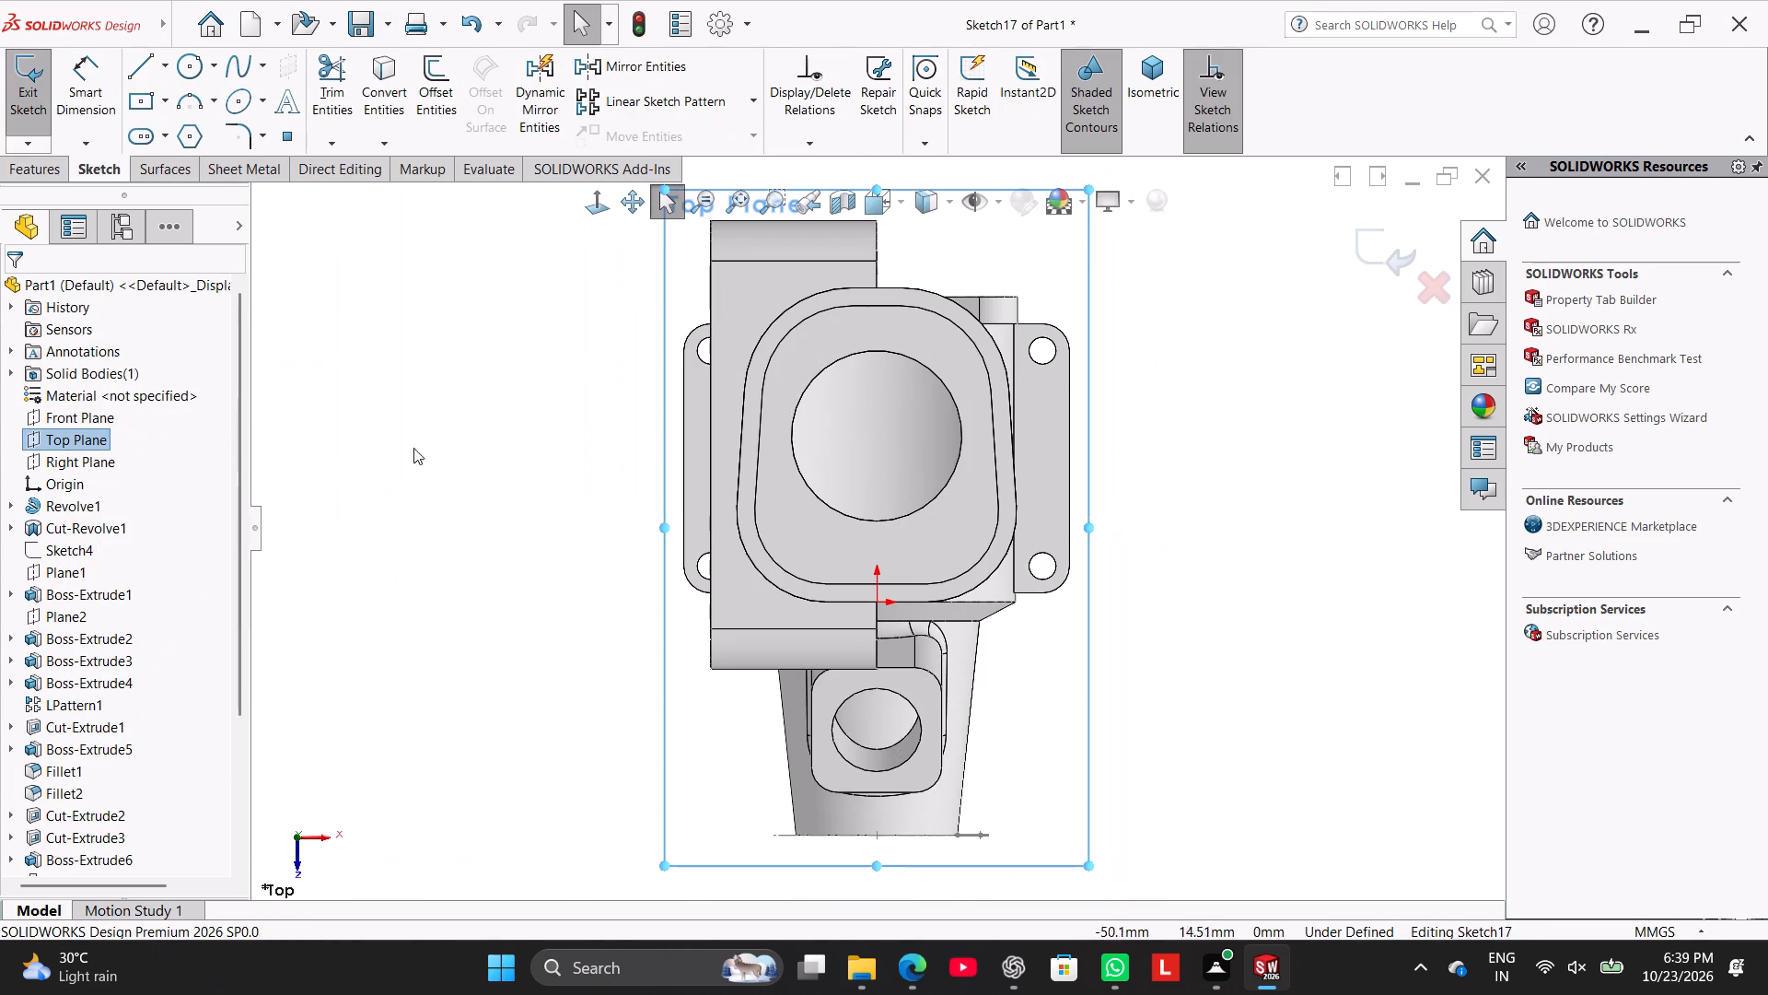
Sketch a slanted line about 26 mm long from the centre of the lug's rounded end to the shoulder edge behind the tapered boss.
click(139, 67)
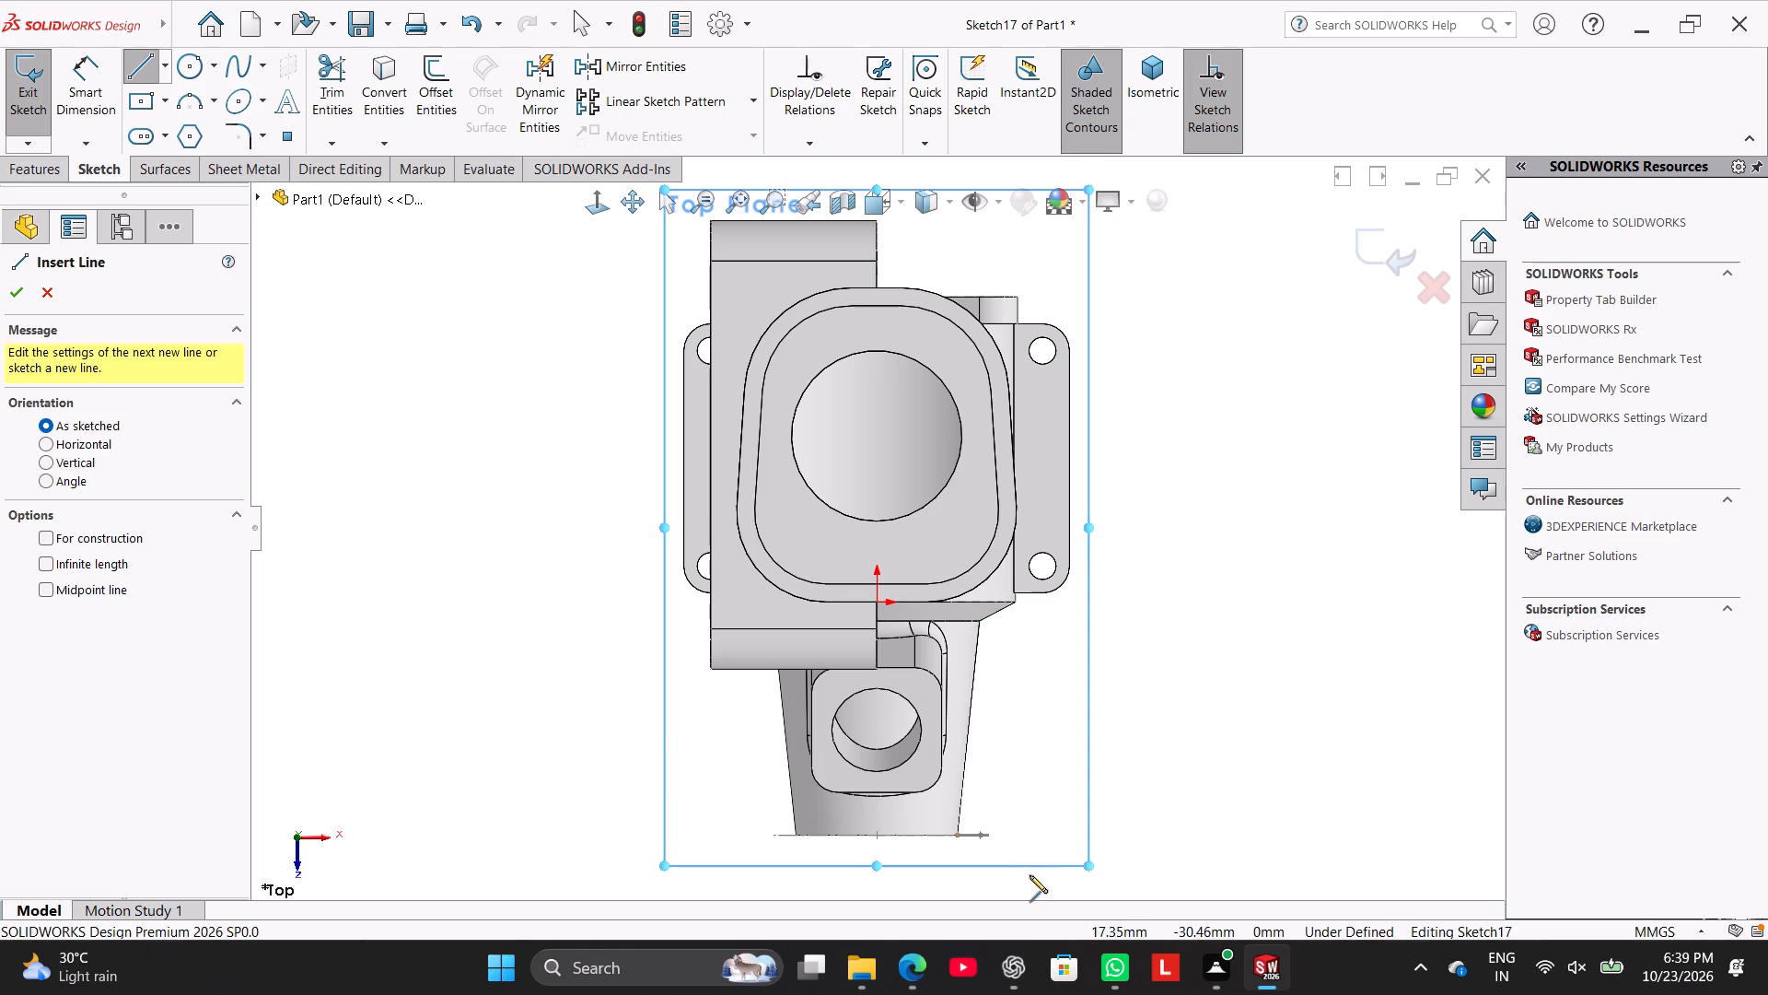
scroll(1020, 866, down, 8)
middle_drag(913, 526, 905, 602)
scroll(880, 509, down, 4)
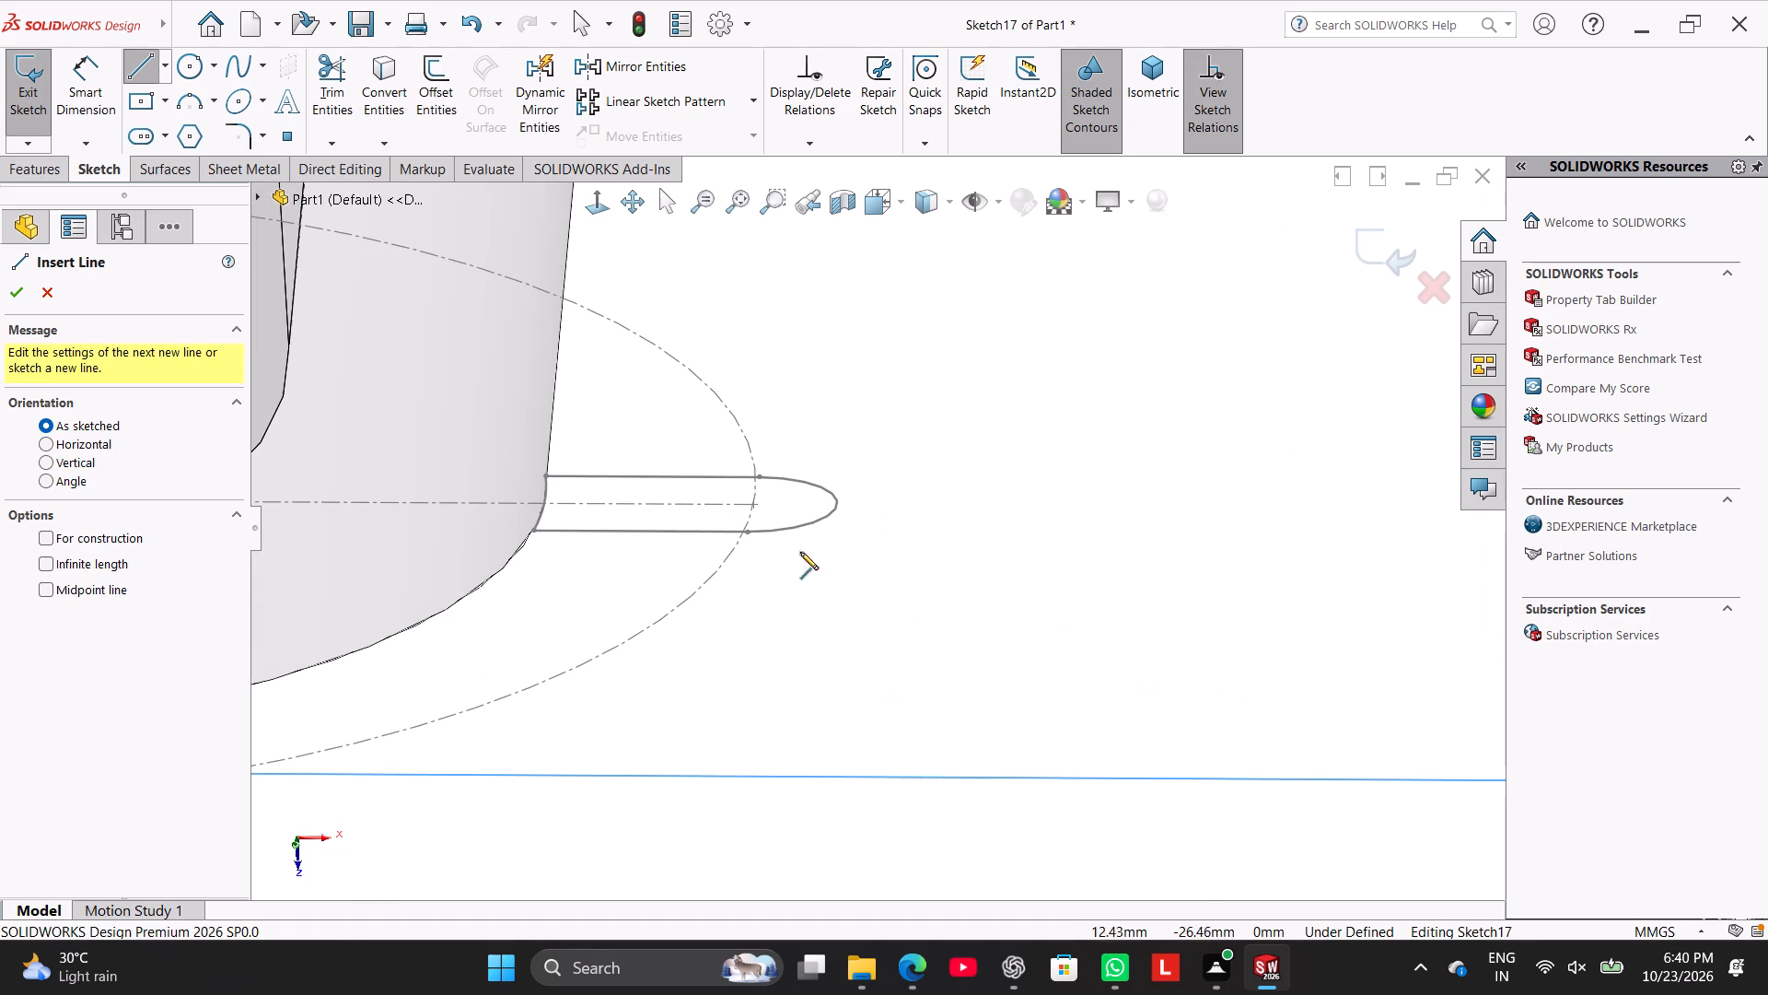
click(751, 504)
scroll(811, 424, up, 6)
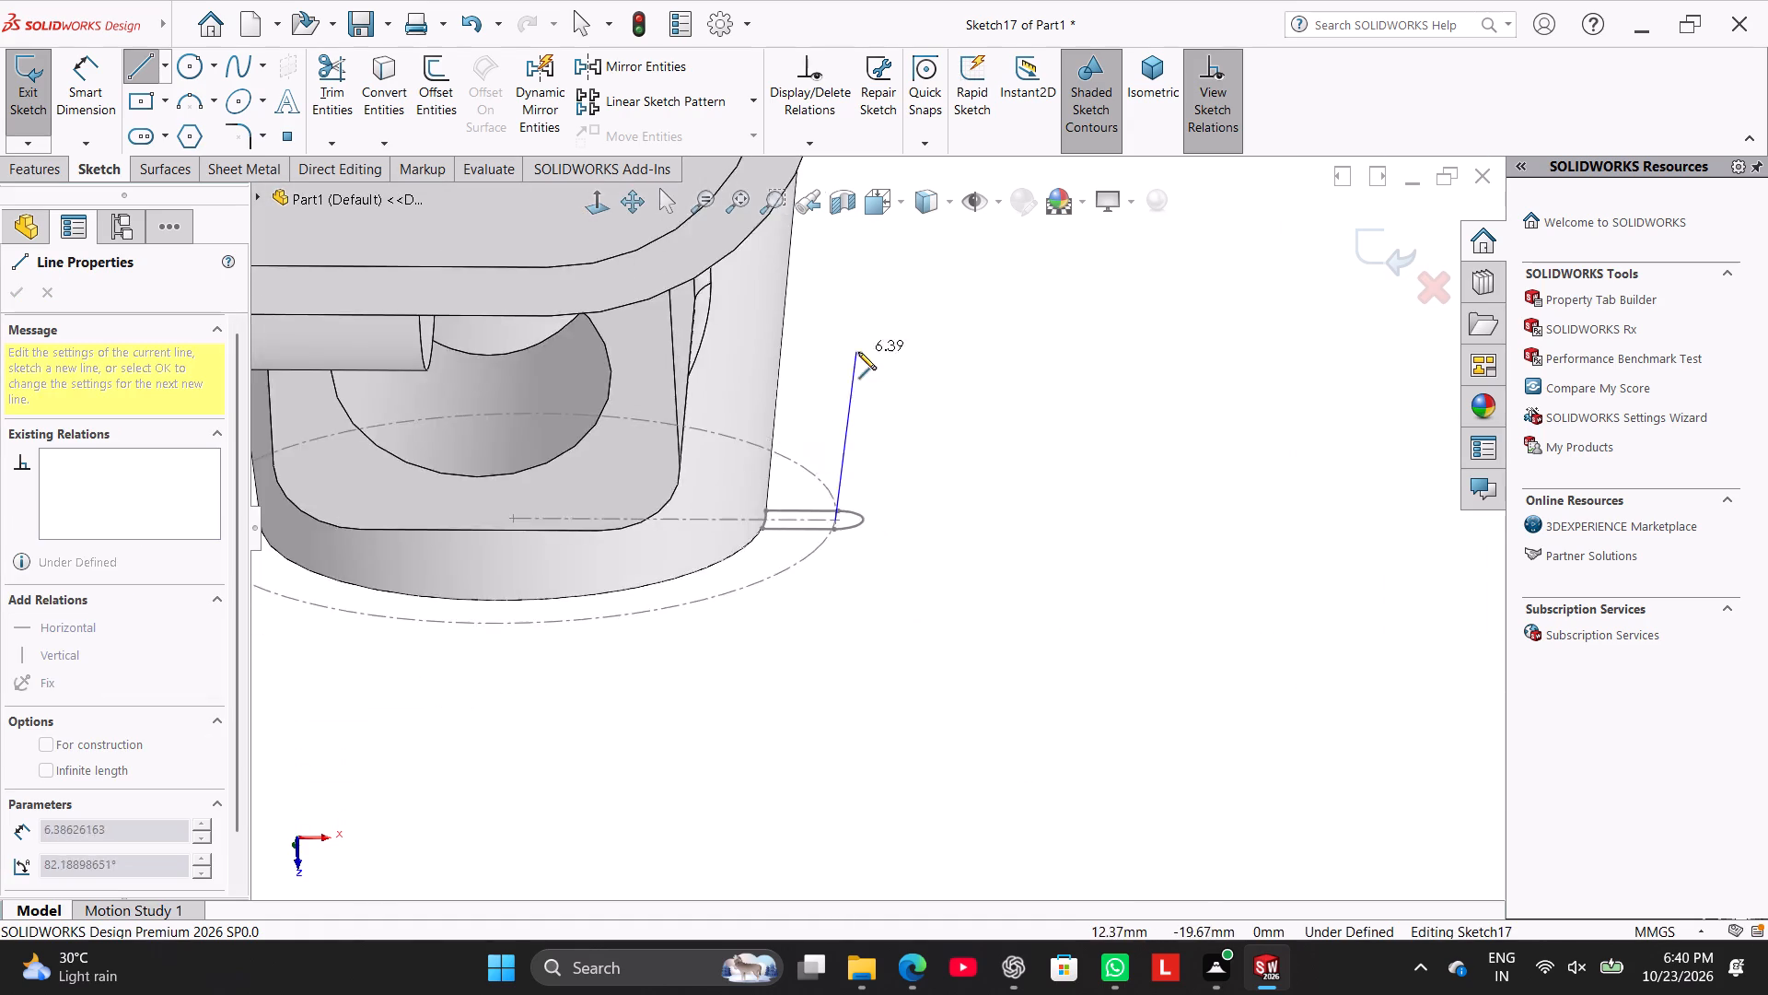
scroll(858, 352, up, 9)
click(600, 201)
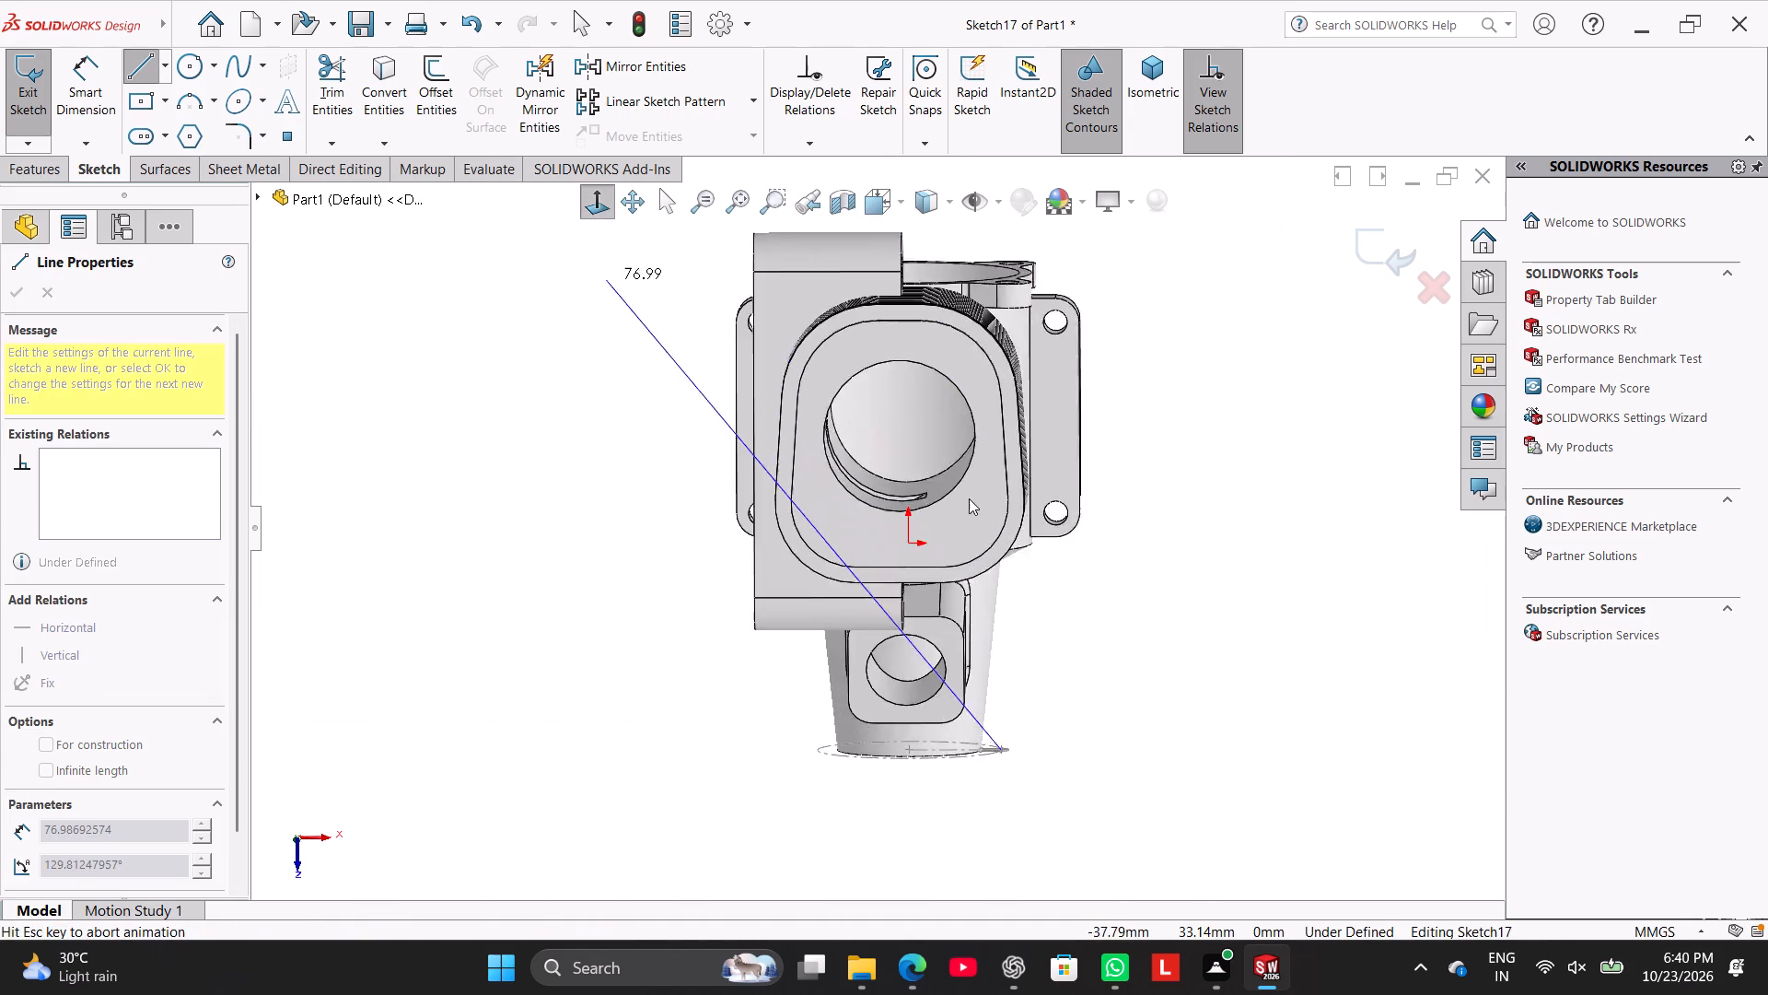
scroll(1165, 645, down, 1)
scroll(1080, 607, down, 2)
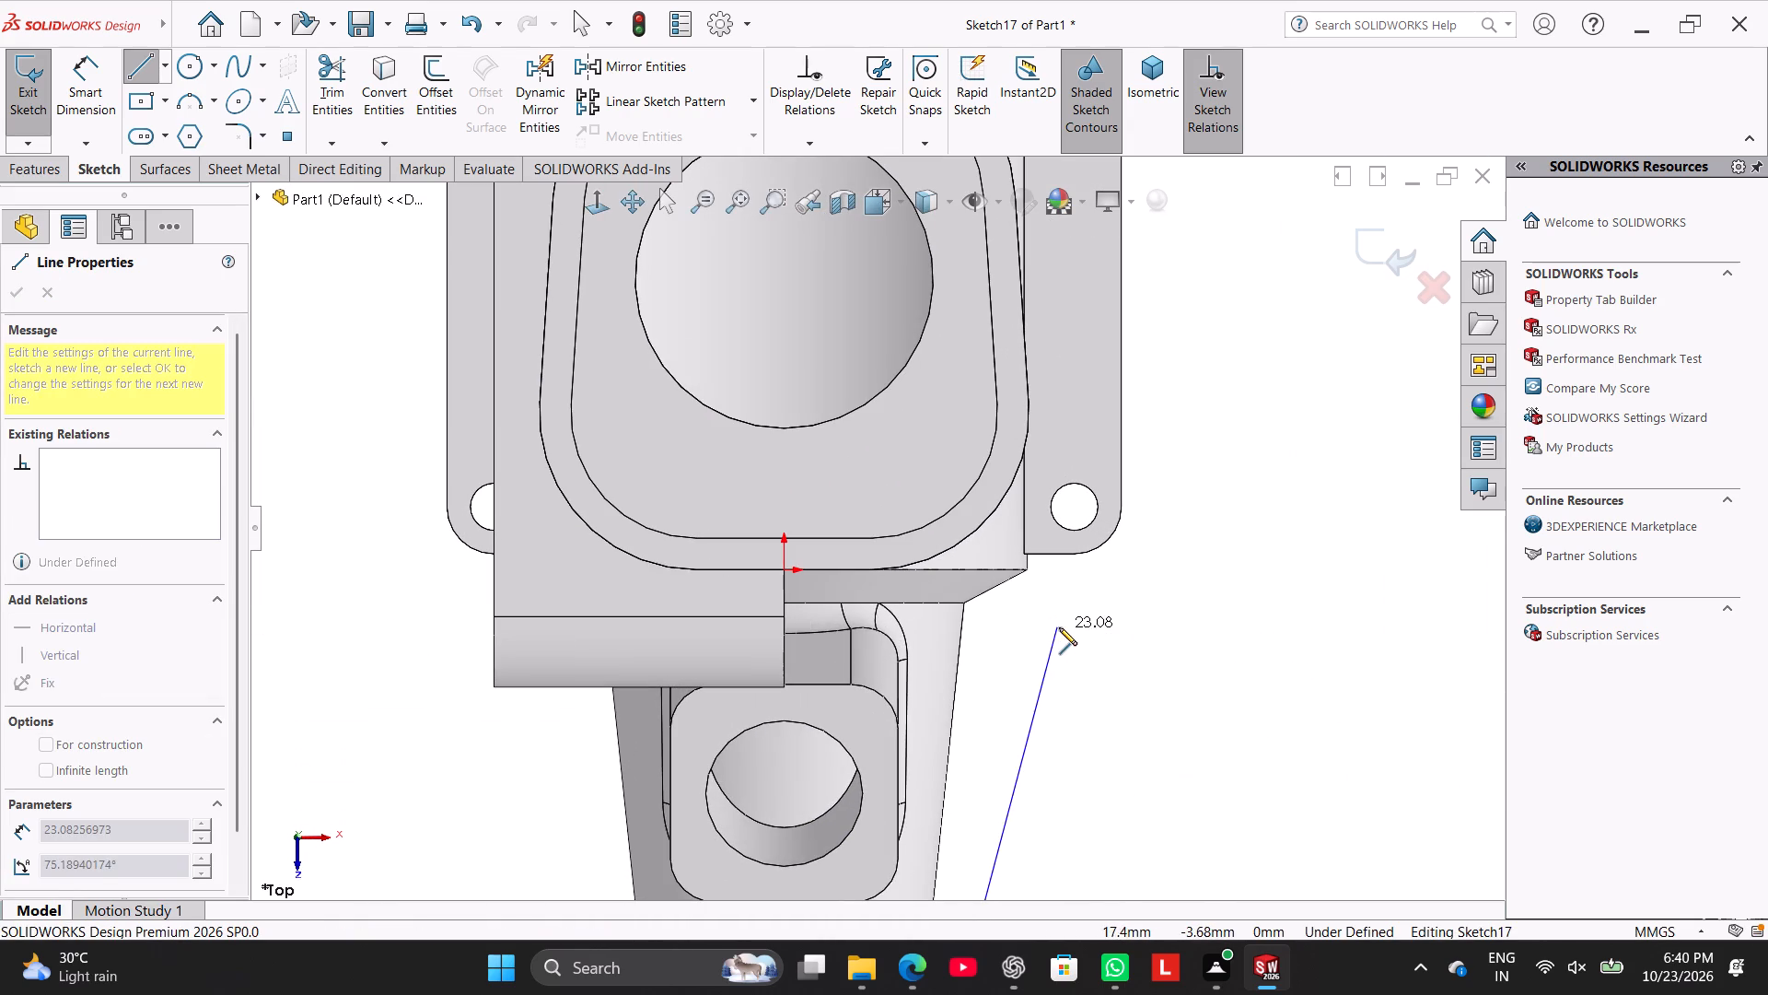
click(989, 568)
right_click(1224, 652)
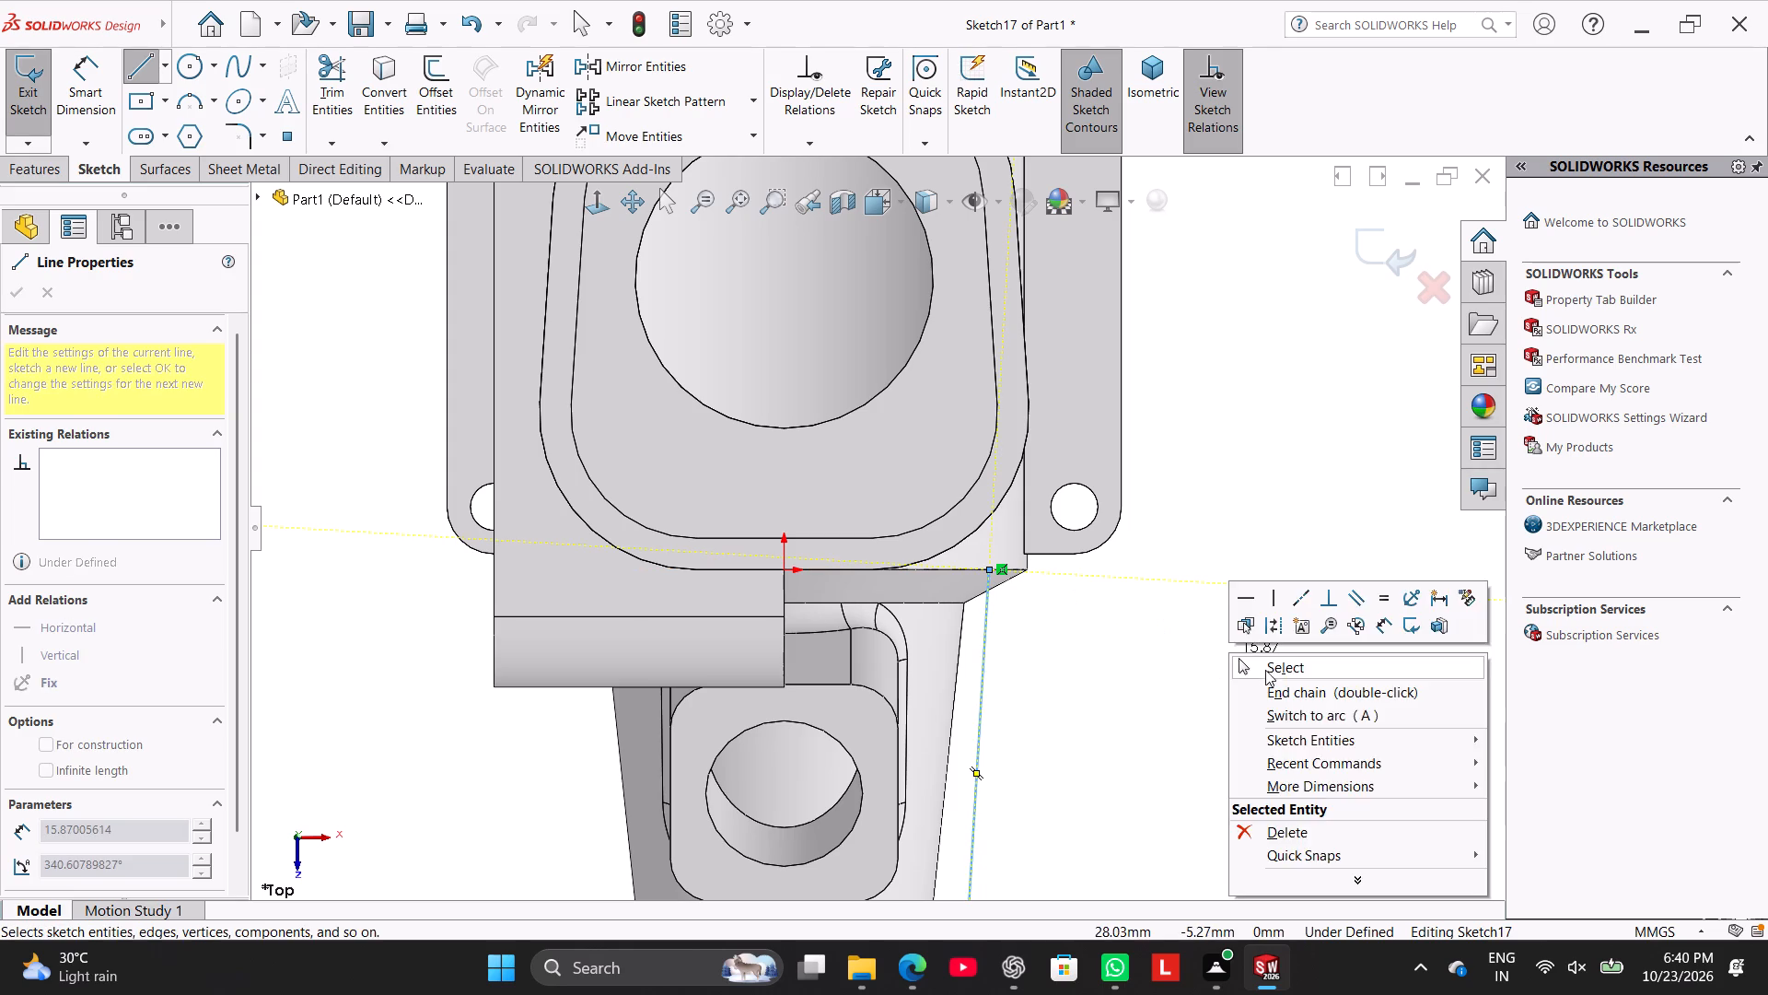
click(1267, 671)
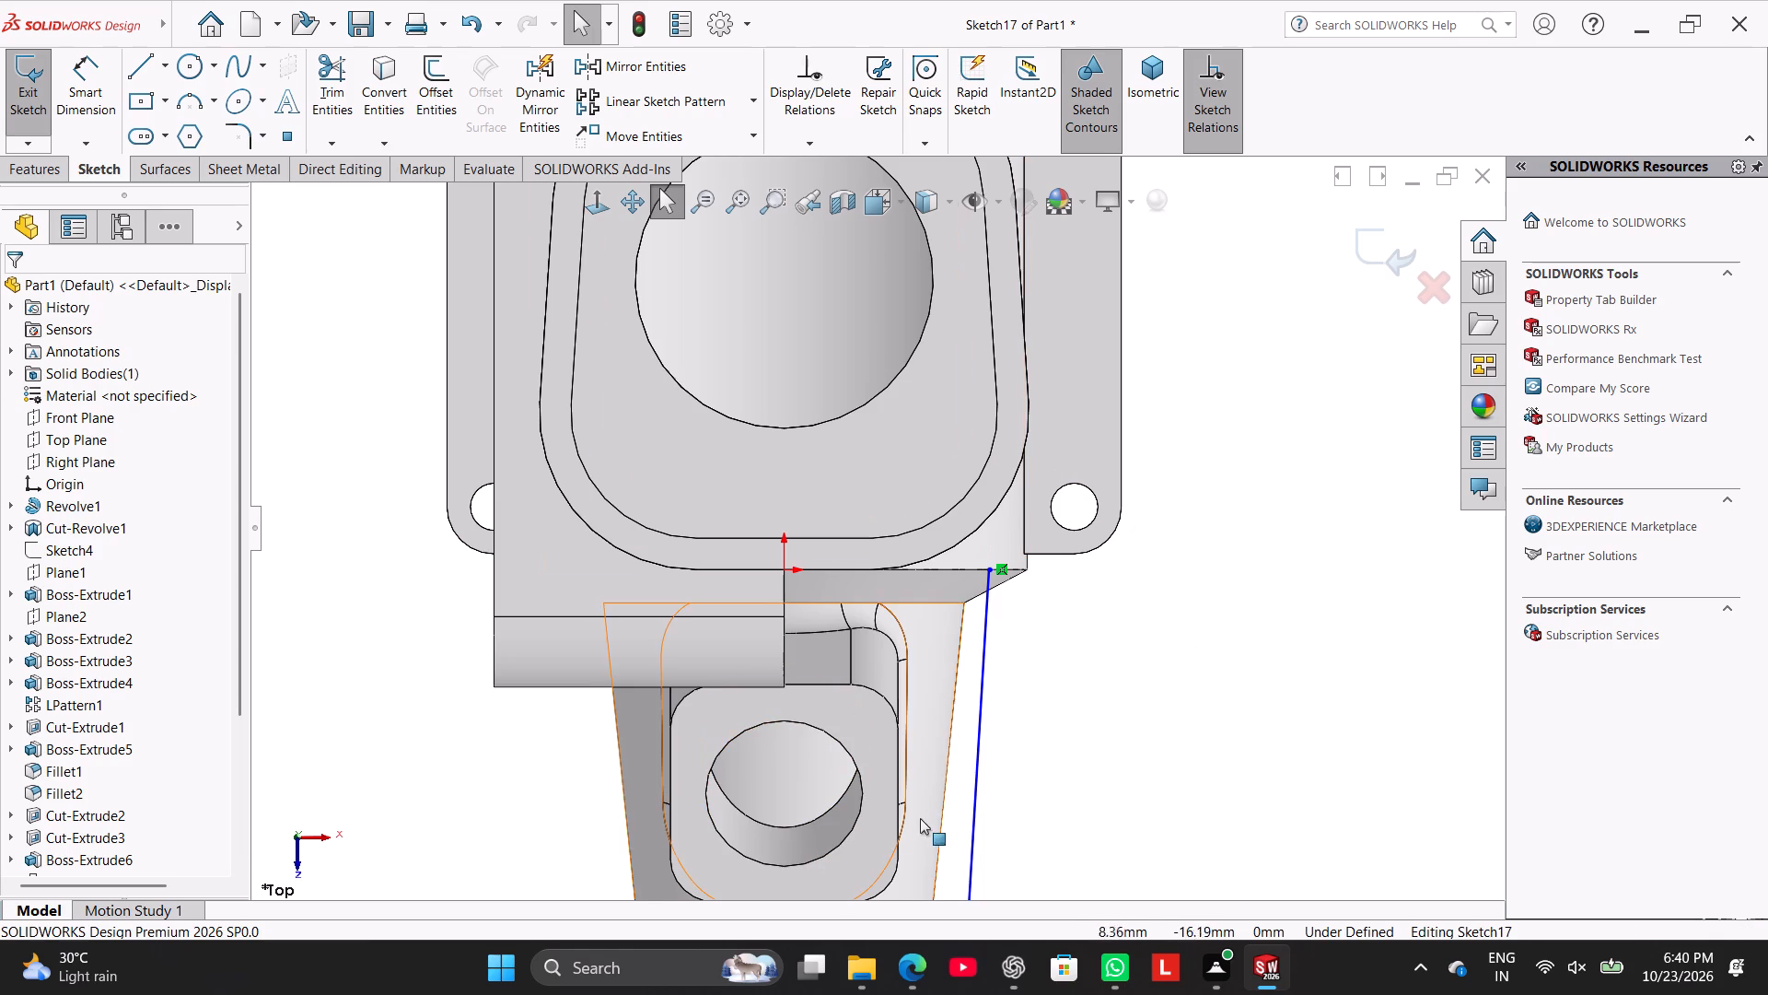
Make the slanted line parallel to the tapered boss's adjacent silhouette edge.
ctrl+click(946, 783)
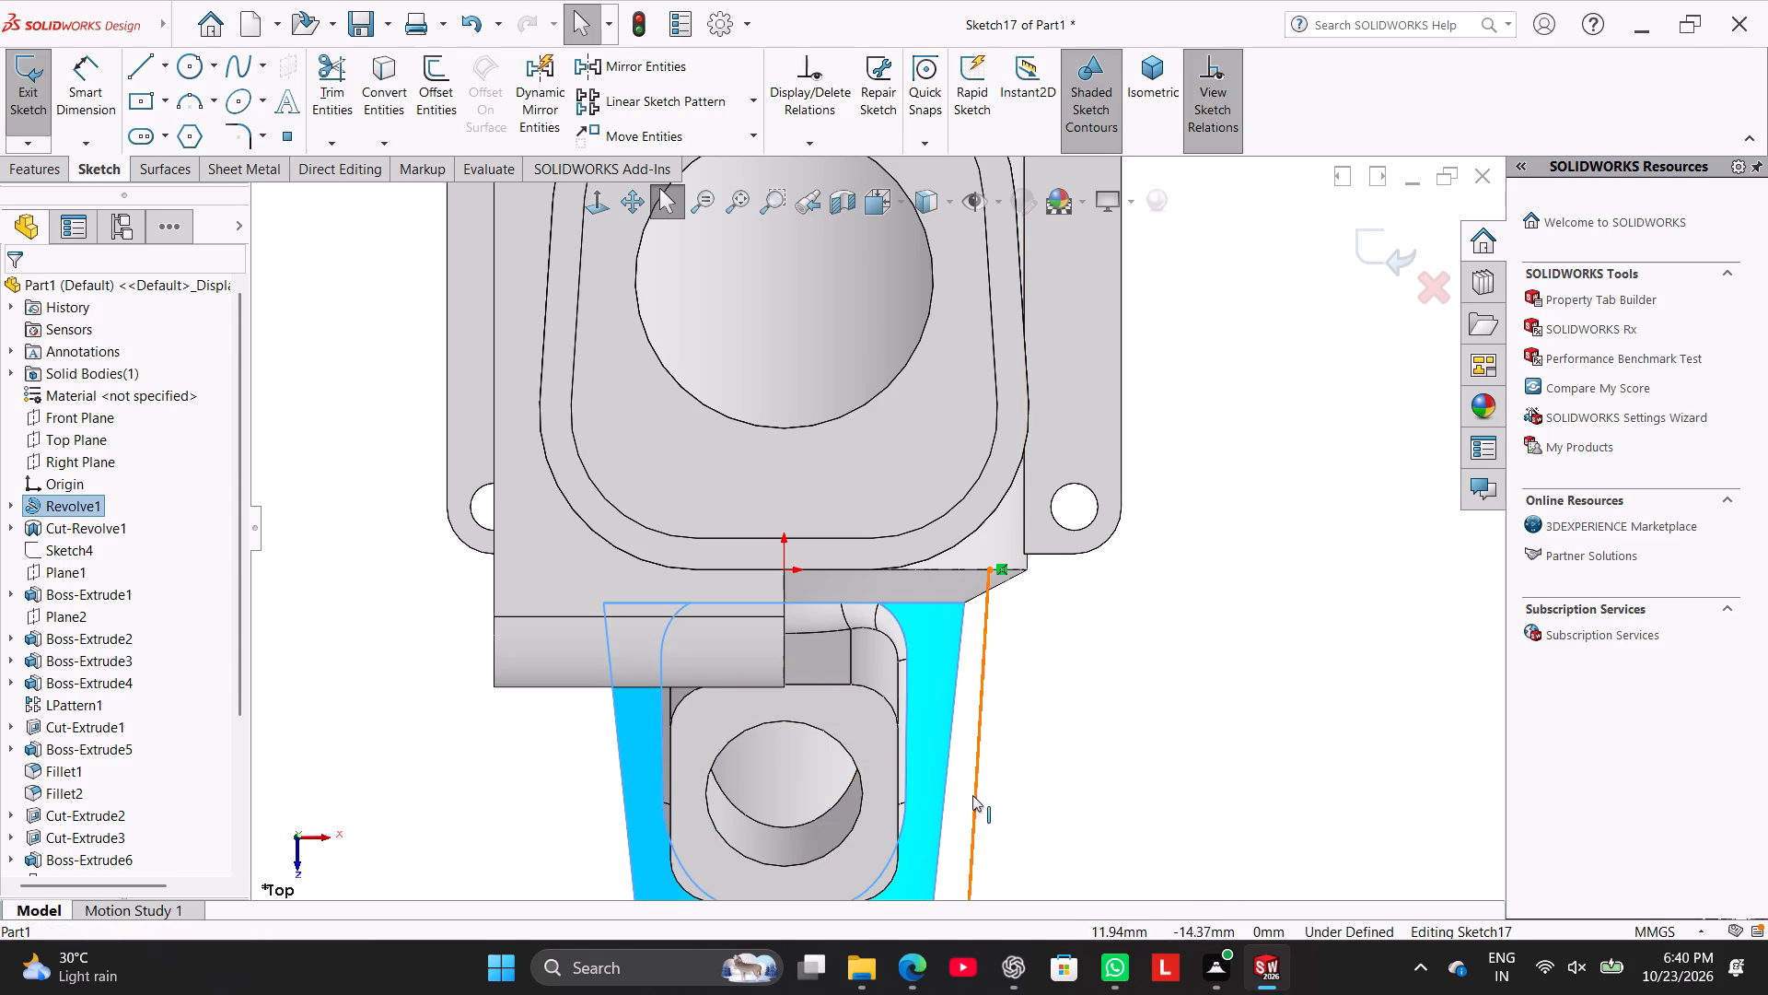
click(1015, 797)
click(948, 777)
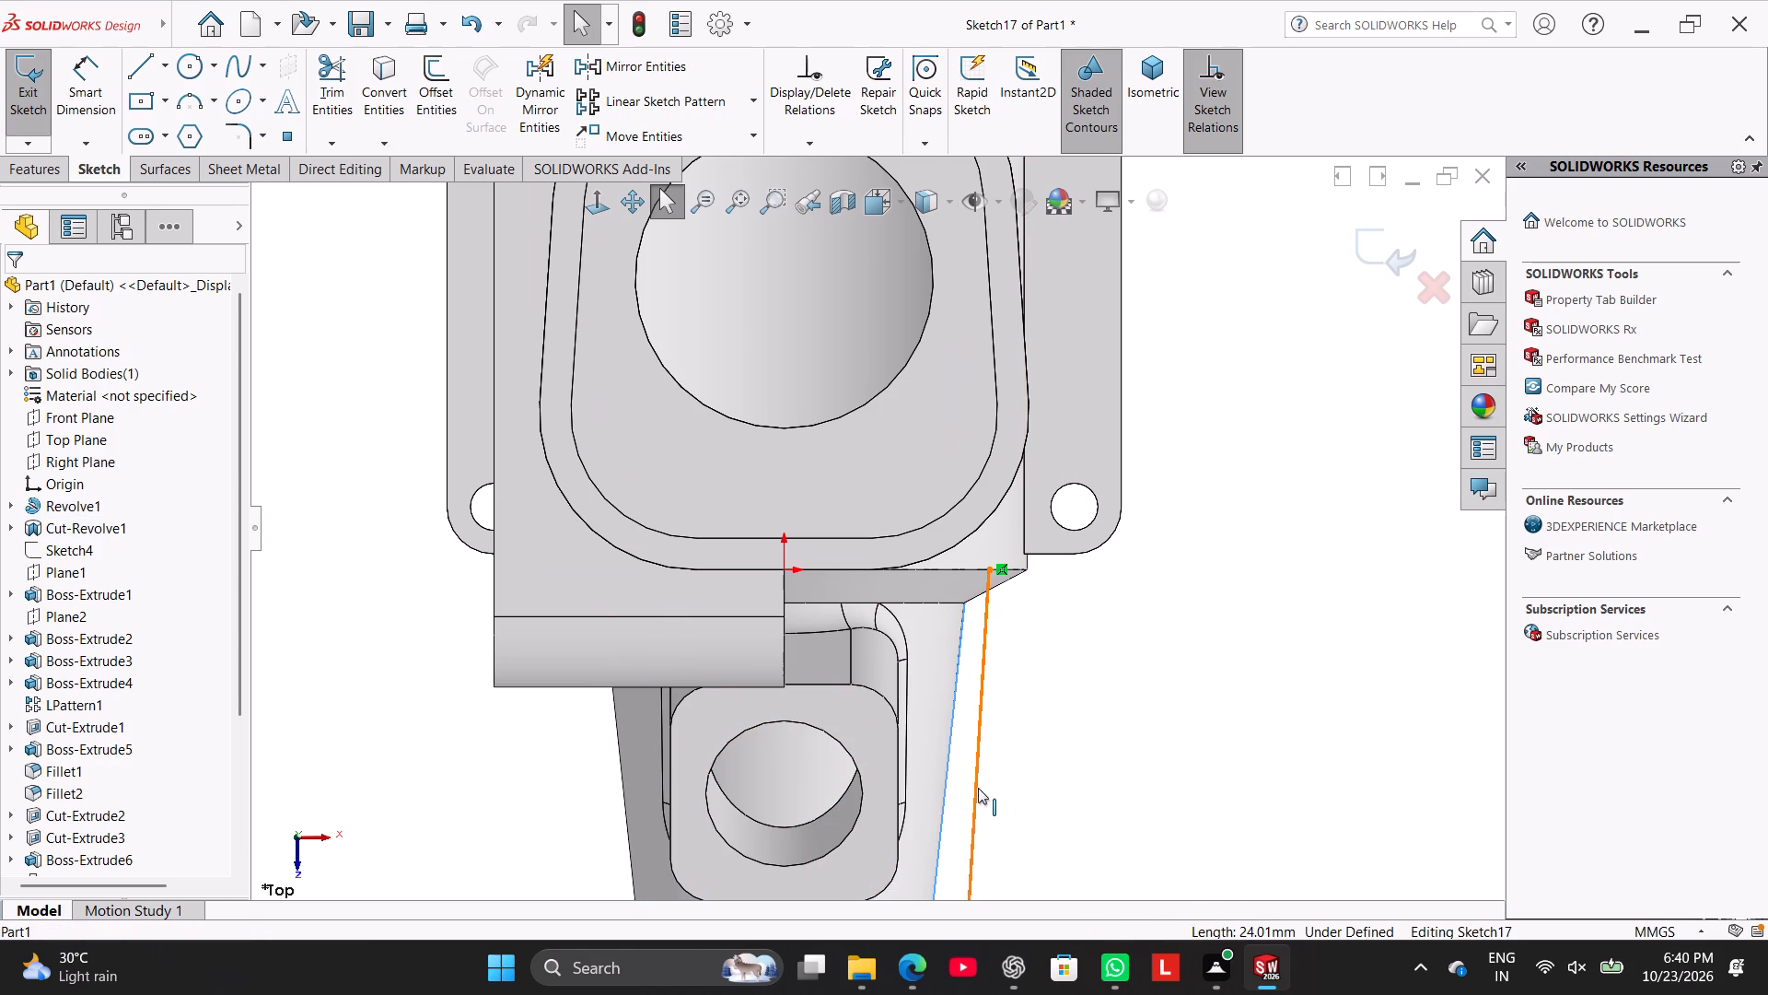
ctrl+click(977, 788)
click(1087, 699)
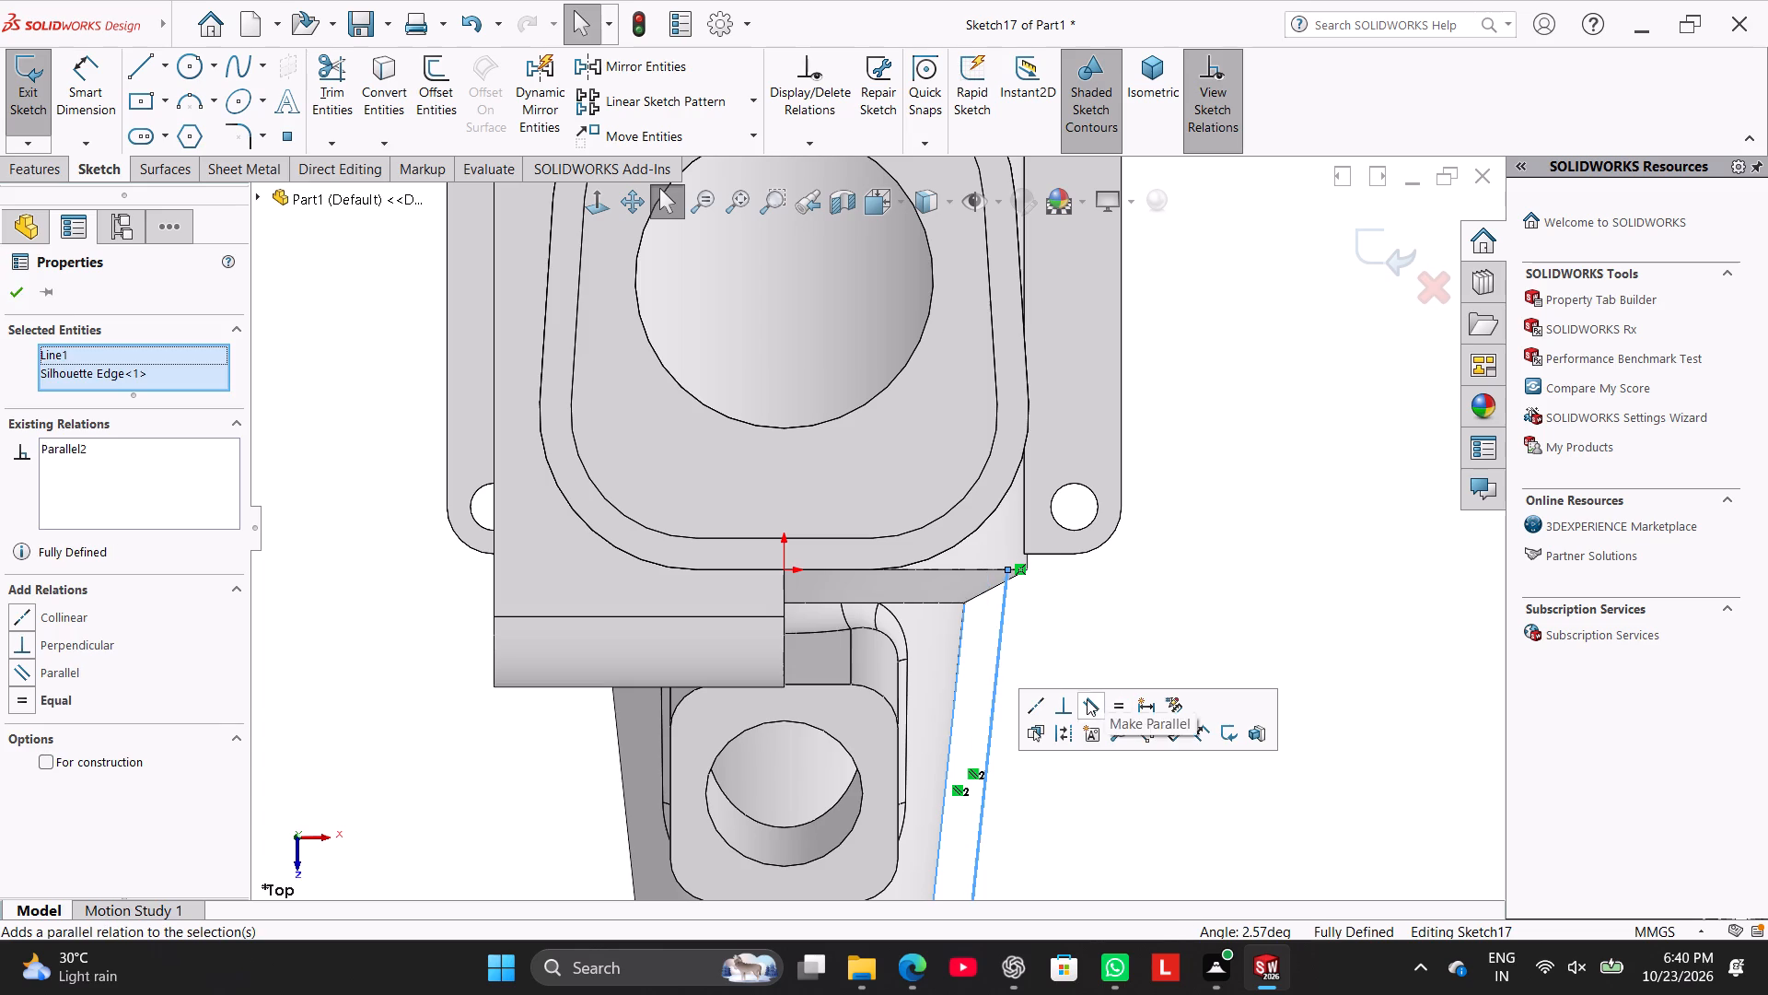
click(1145, 641)
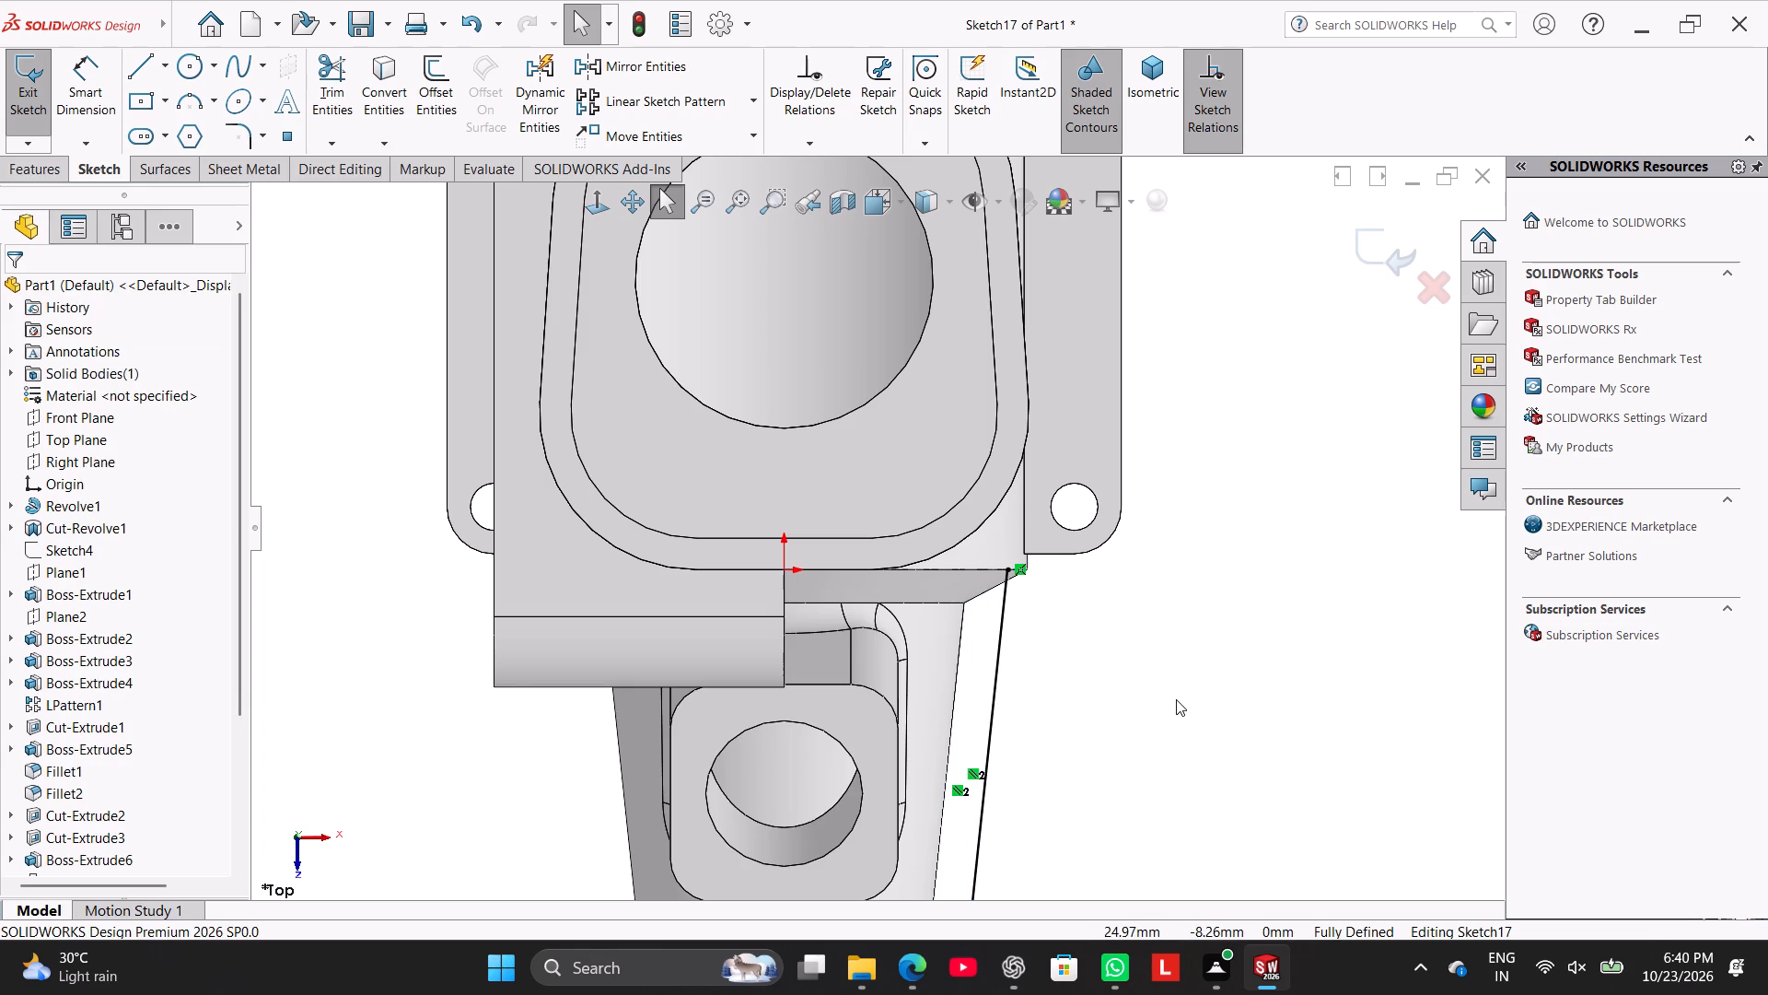
Examine how the slanted line runs from the lug profile along the tapered boss to the shoulder.
scroll(1176, 699, up, 4)
scroll(1066, 778, down, 3)
scroll(920, 683, down, 1)
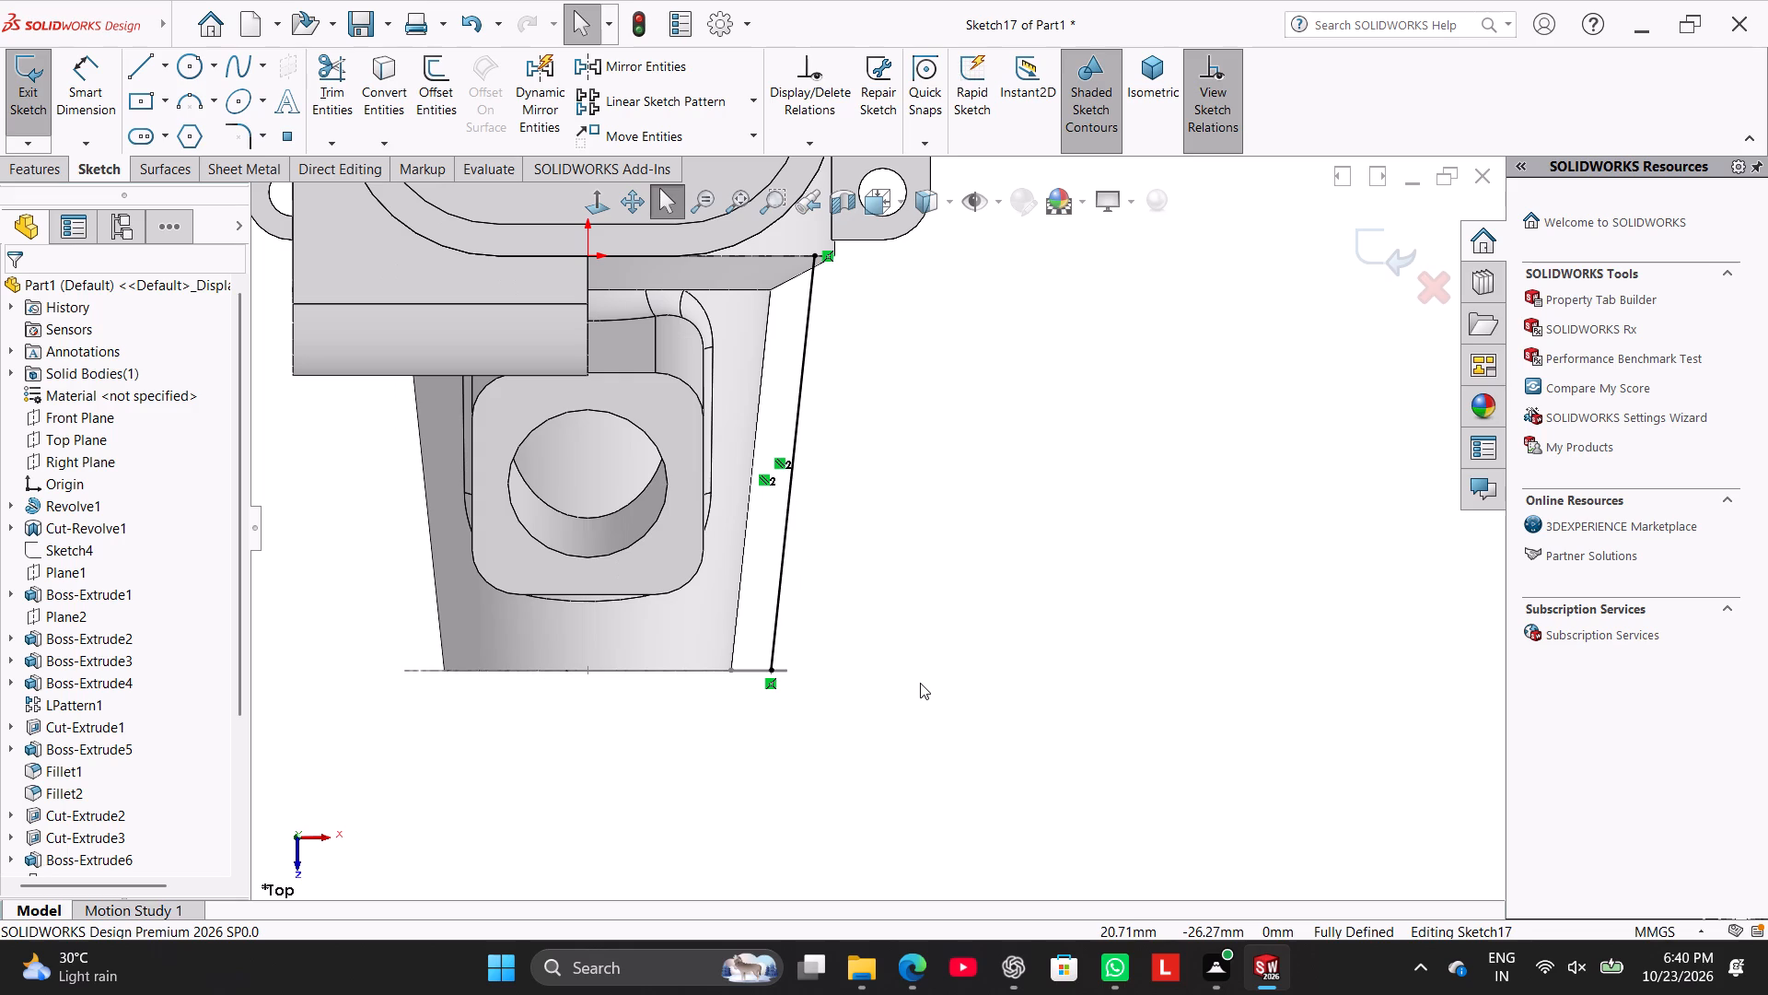
scroll(843, 576, up, 2)
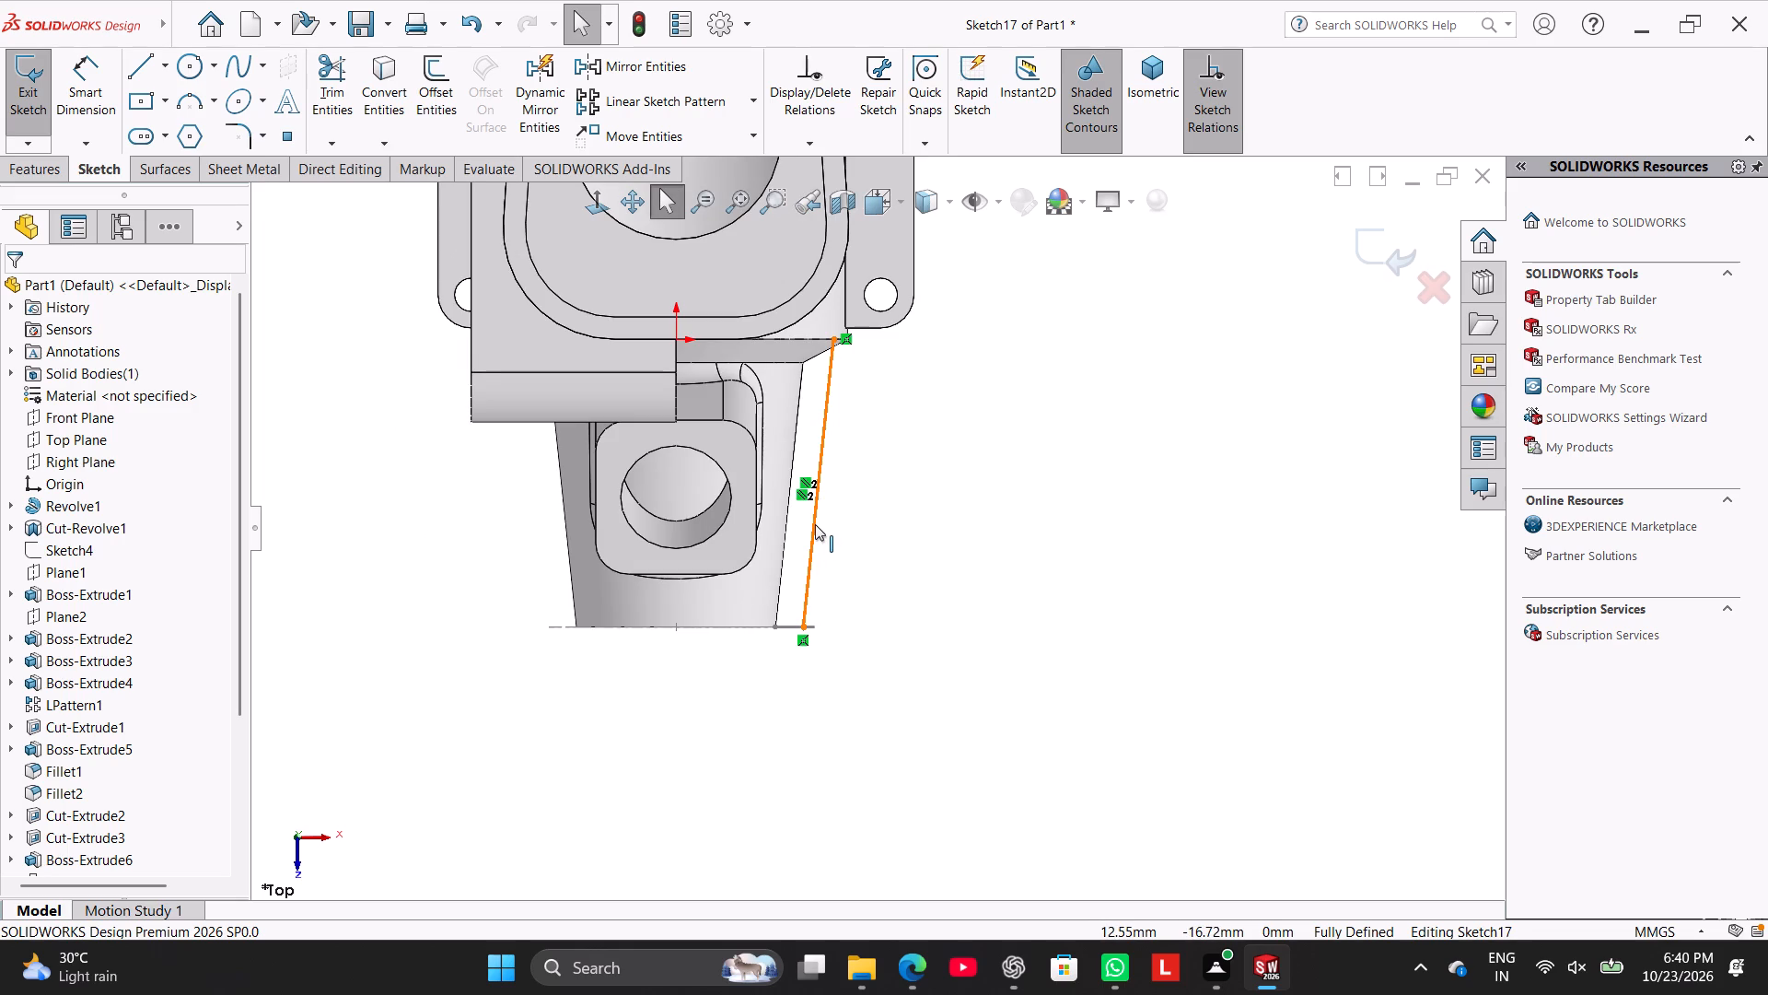
right_click(815, 524)
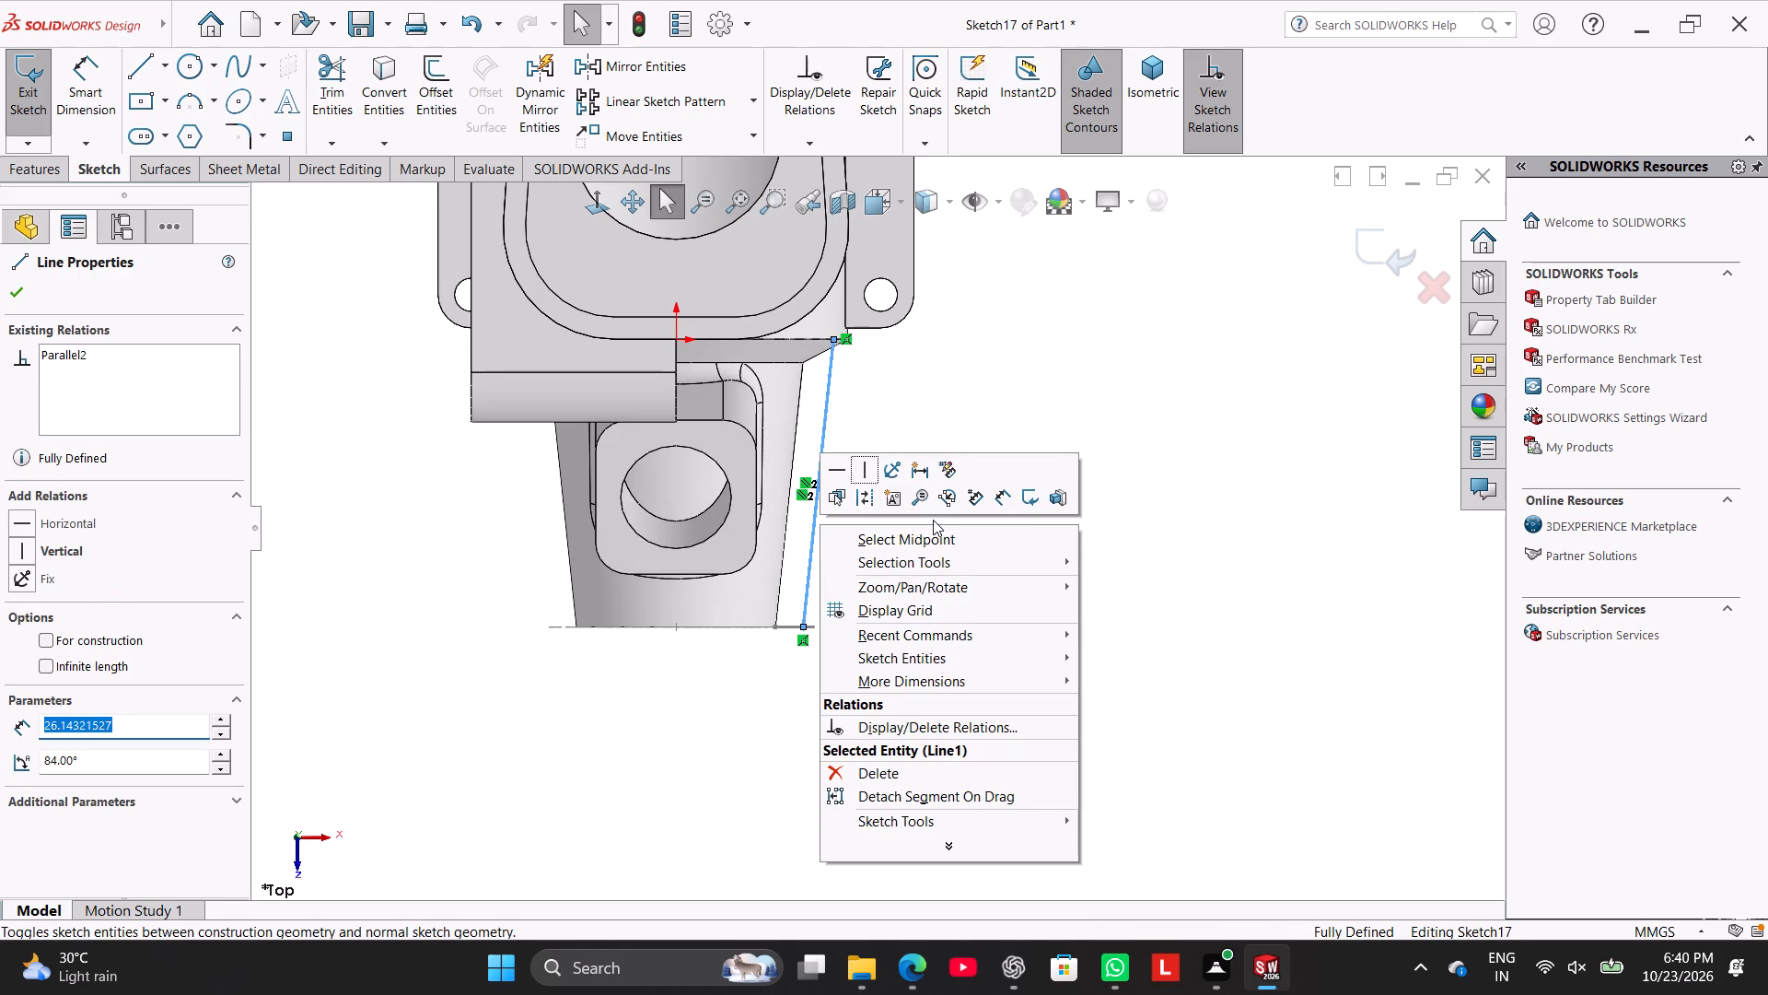
click(1164, 441)
middle_drag(934, 659, 856, 415)
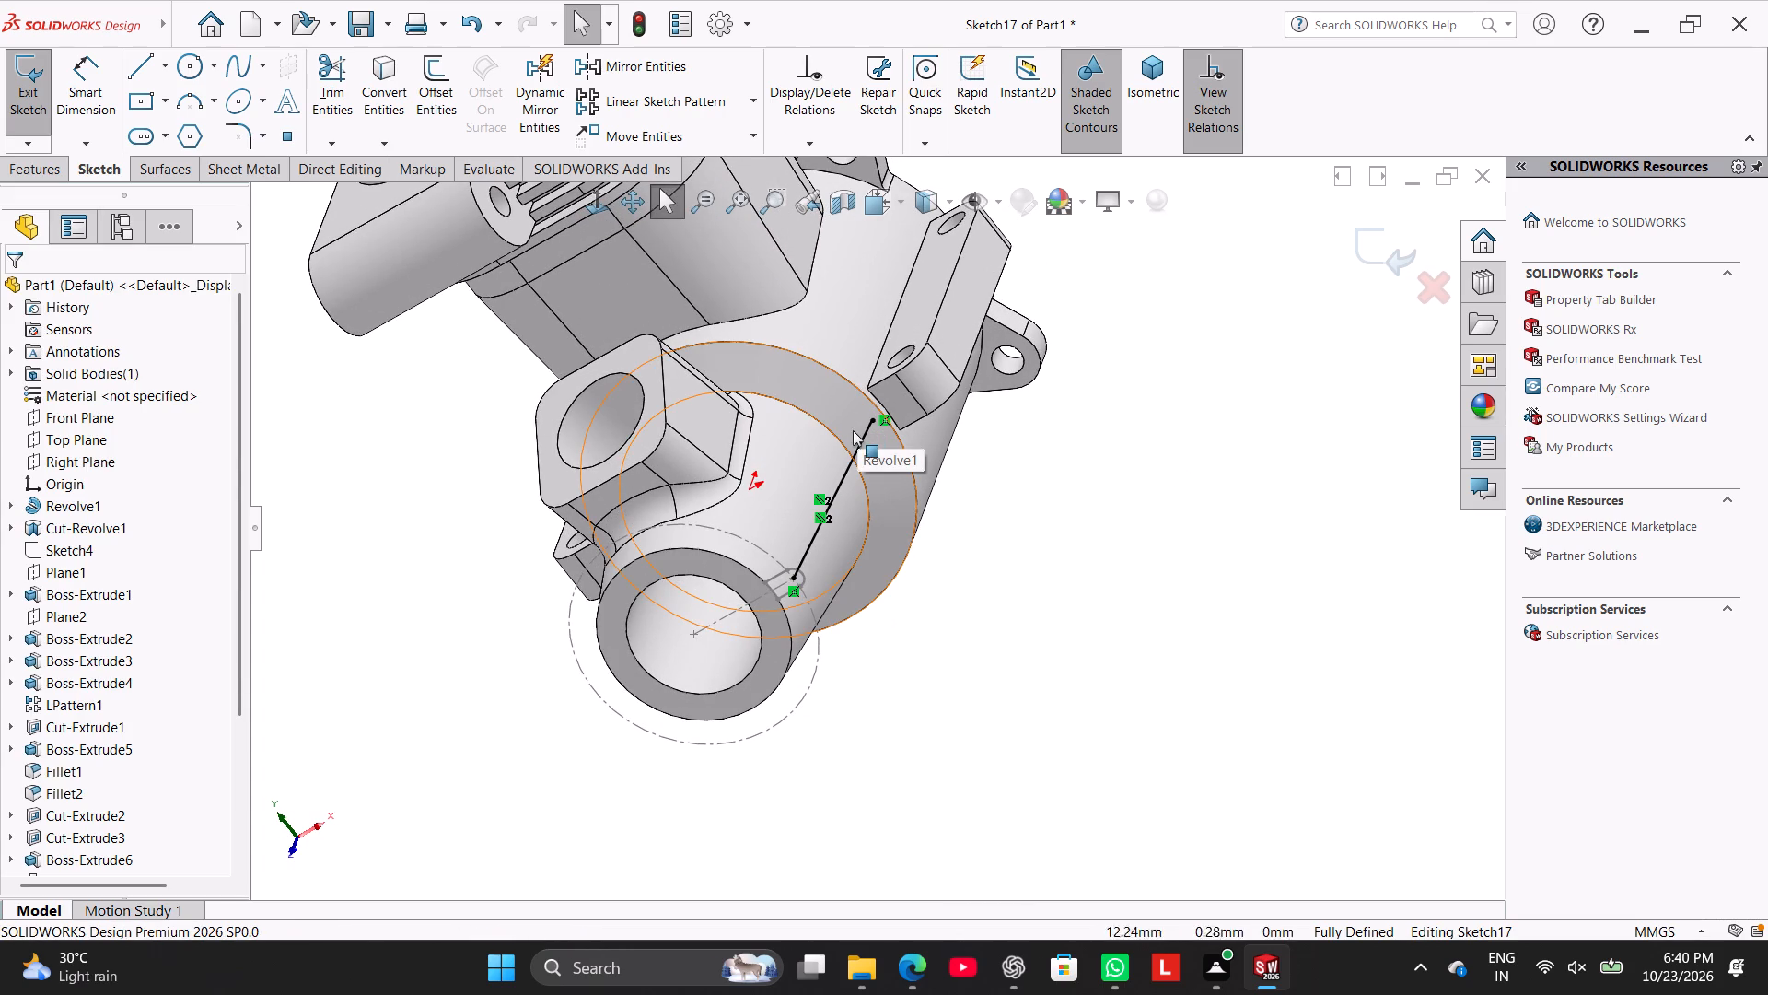
scroll(980, 489, up, 1)
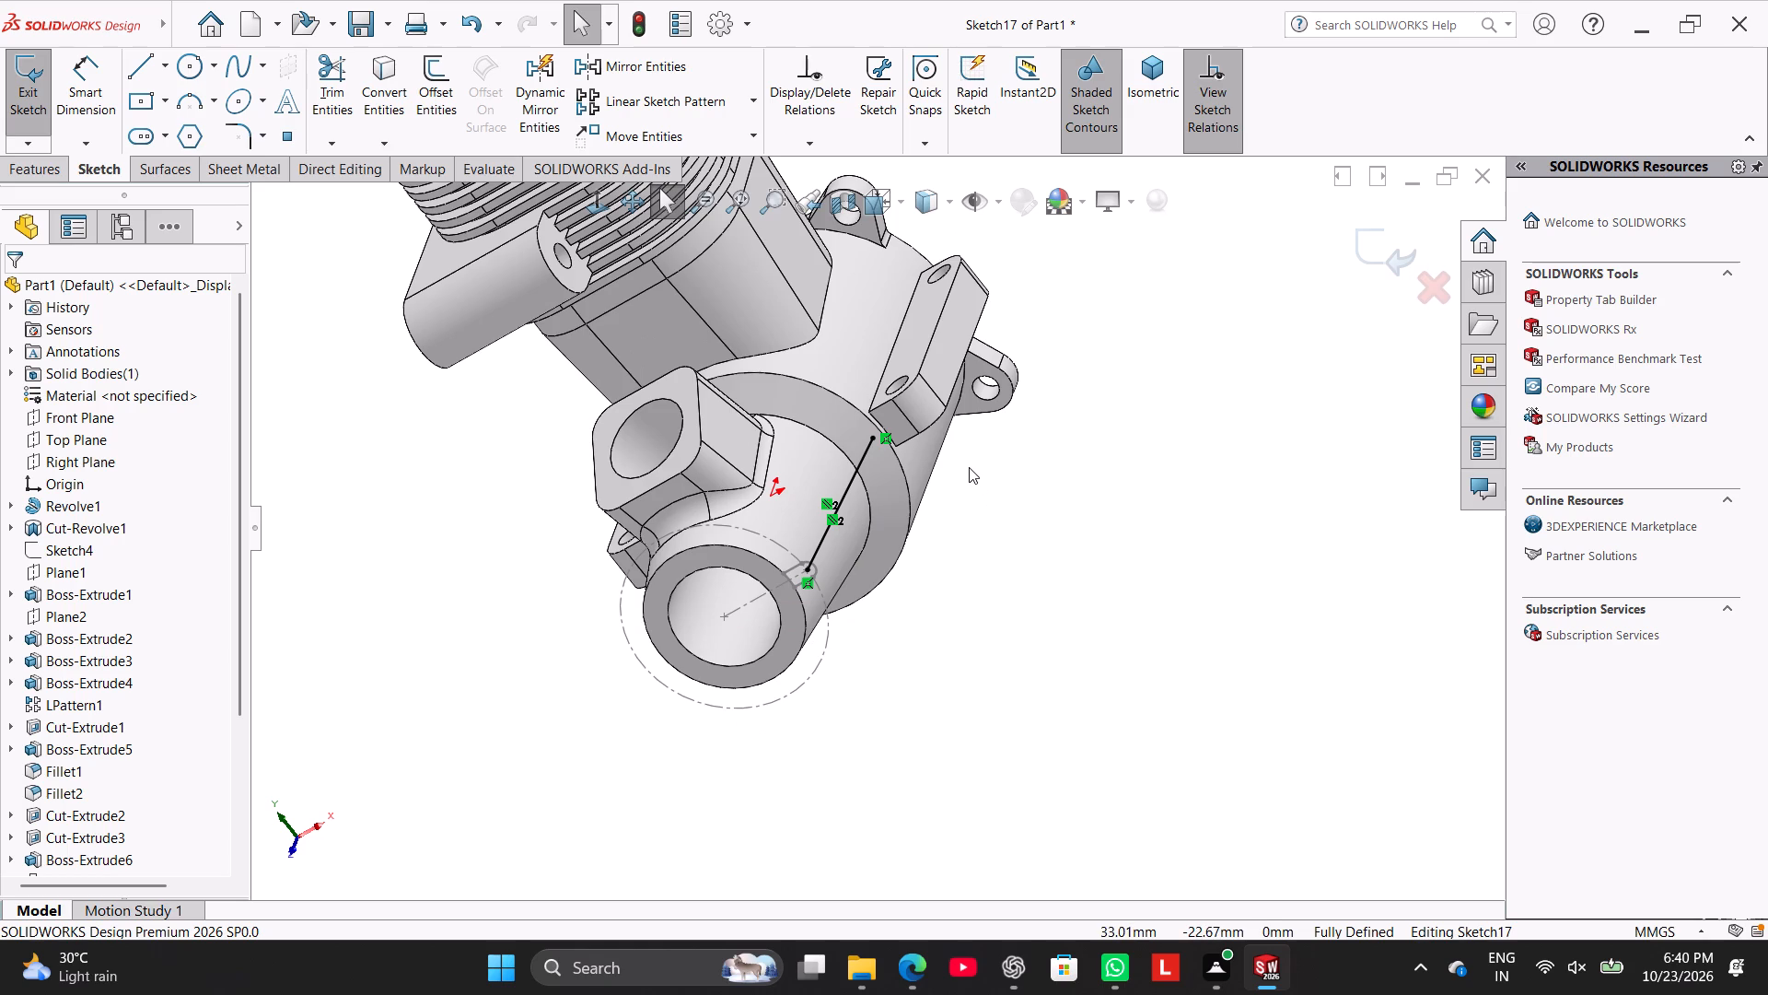
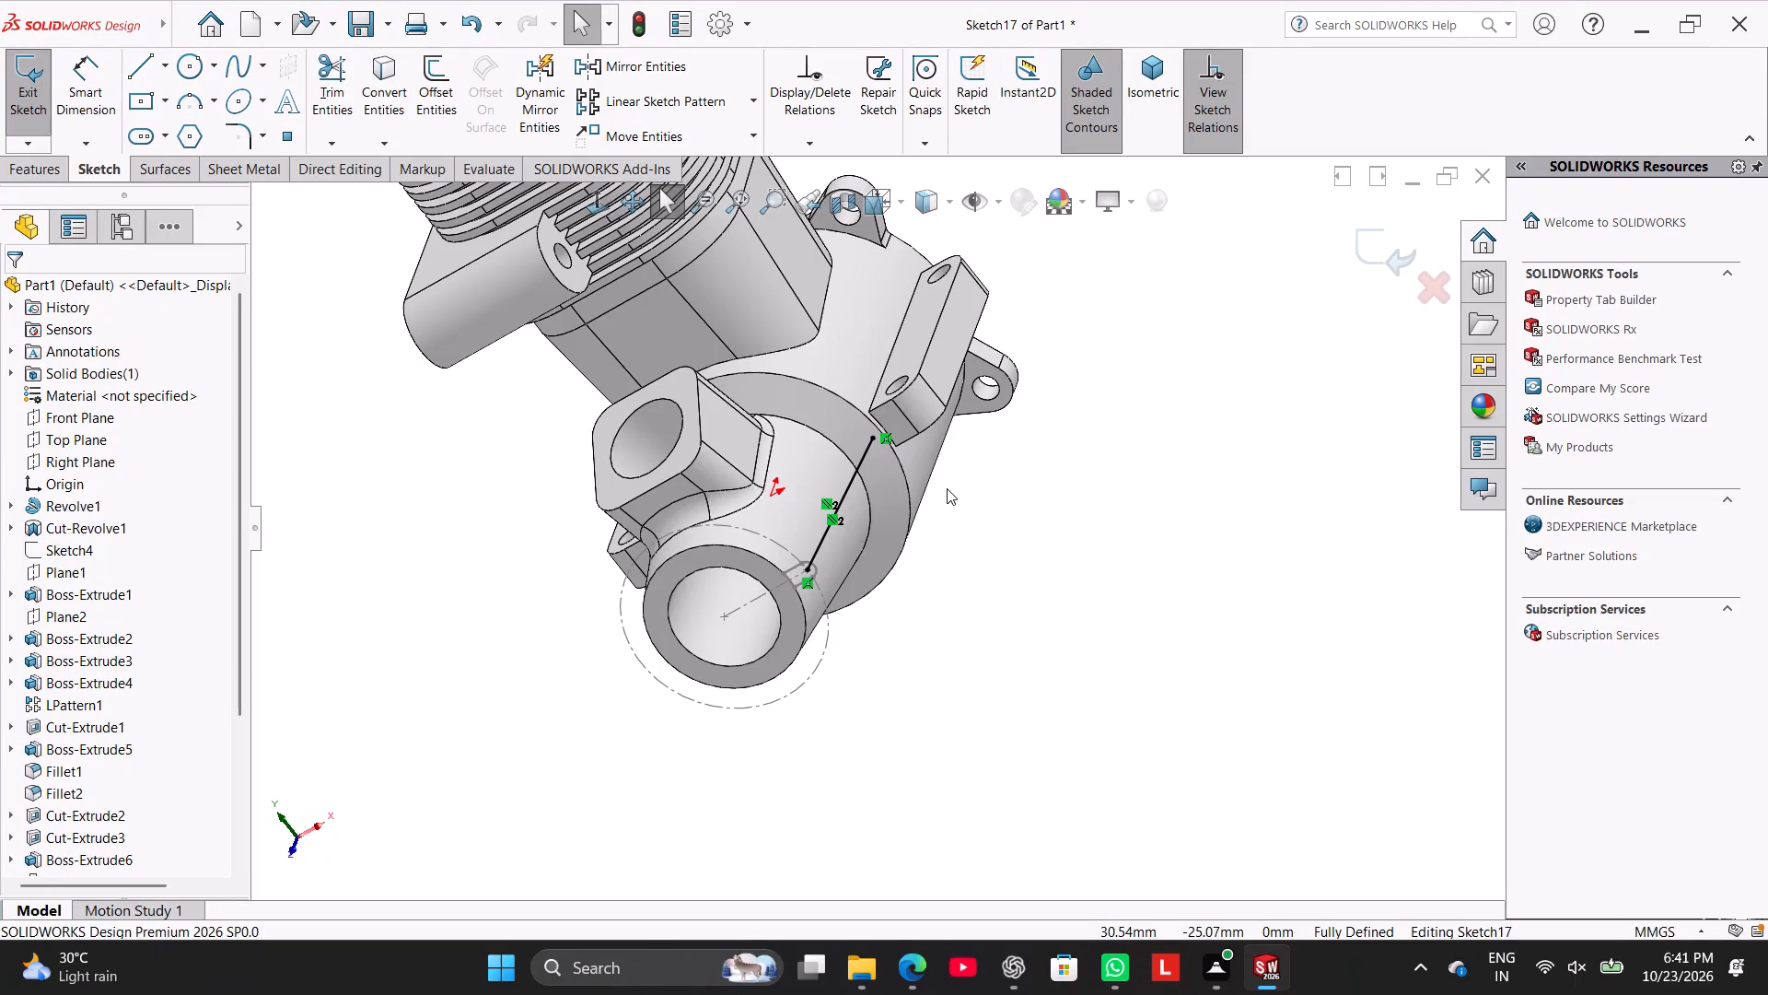
Sweep the round-ended lug profile along the slanted line to form the rib on the tapered front boss.
click(26, 173)
click(189, 70)
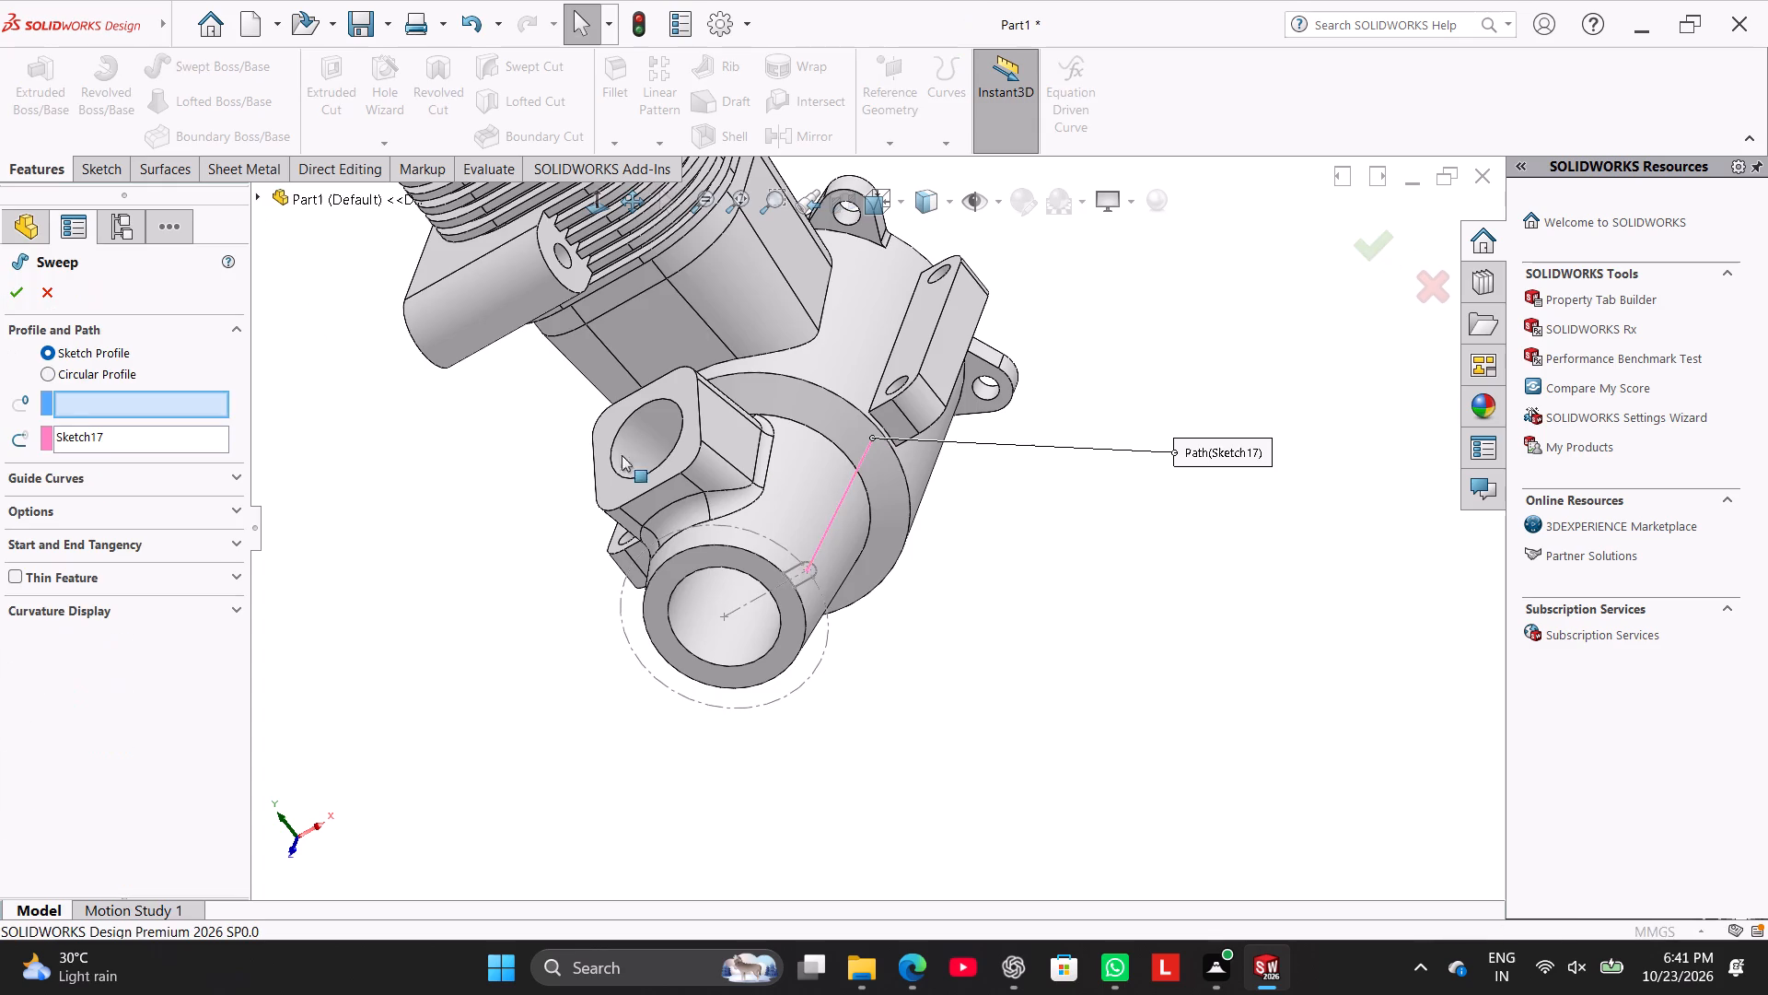
scroll(744, 565, down, 5)
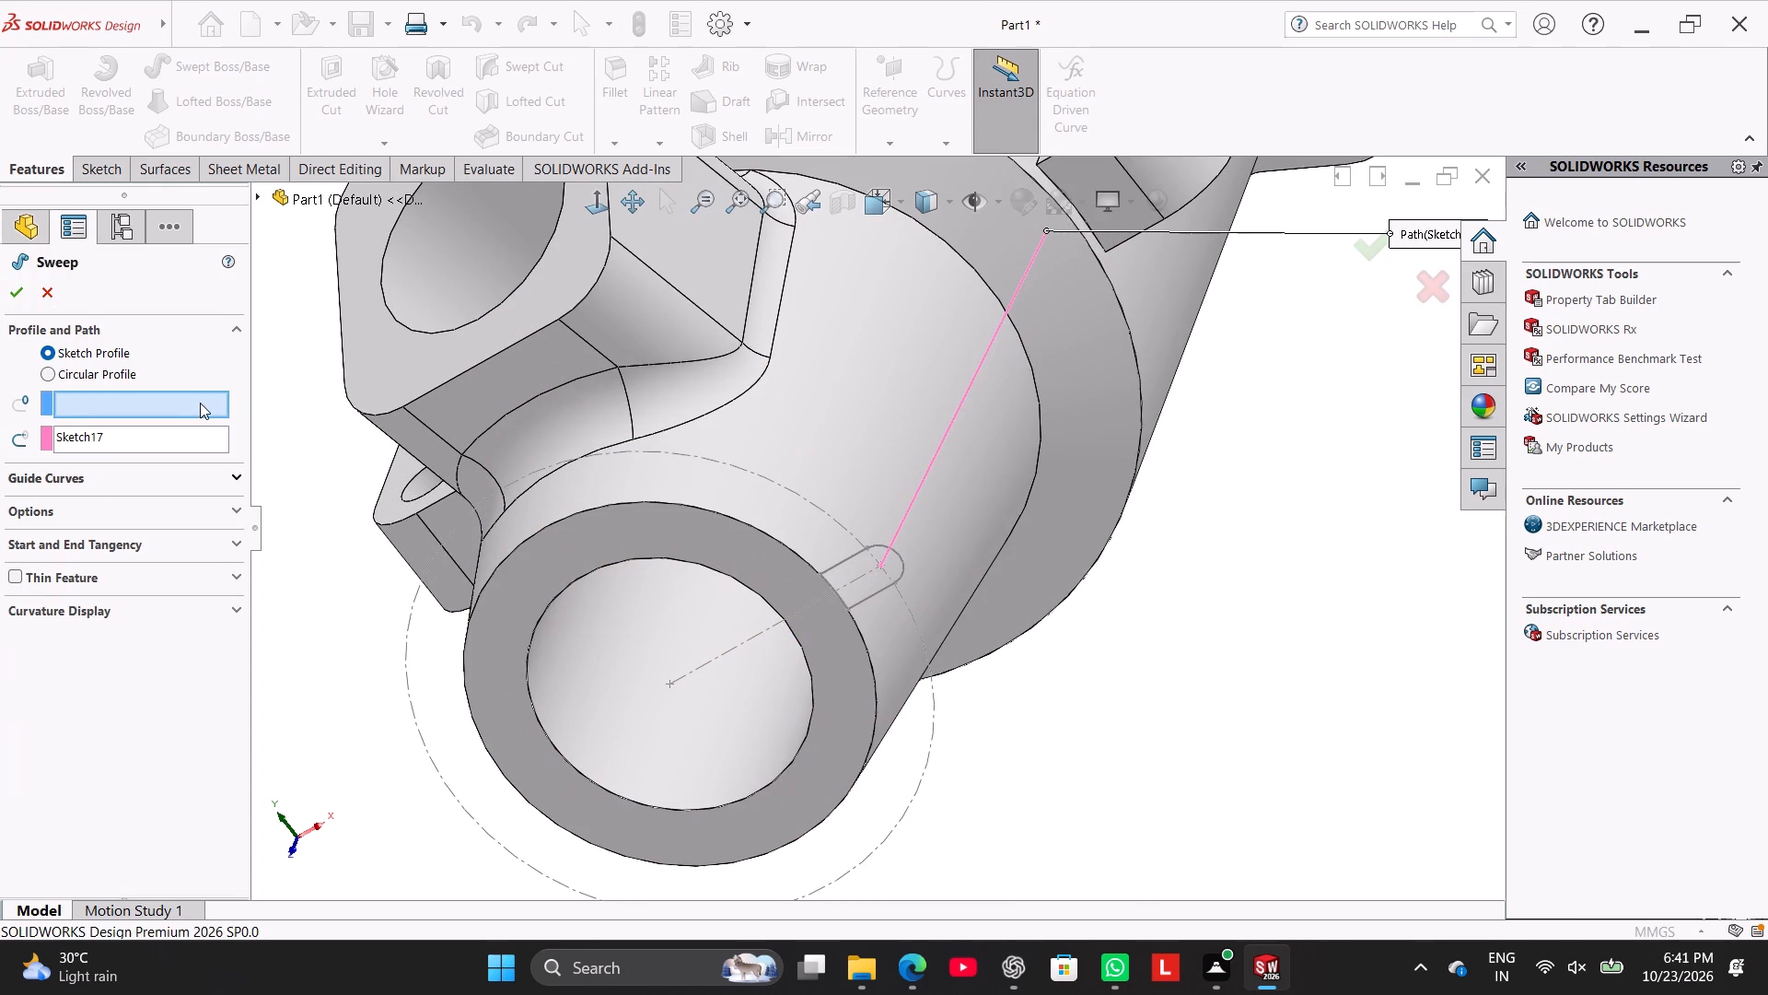
click(856, 549)
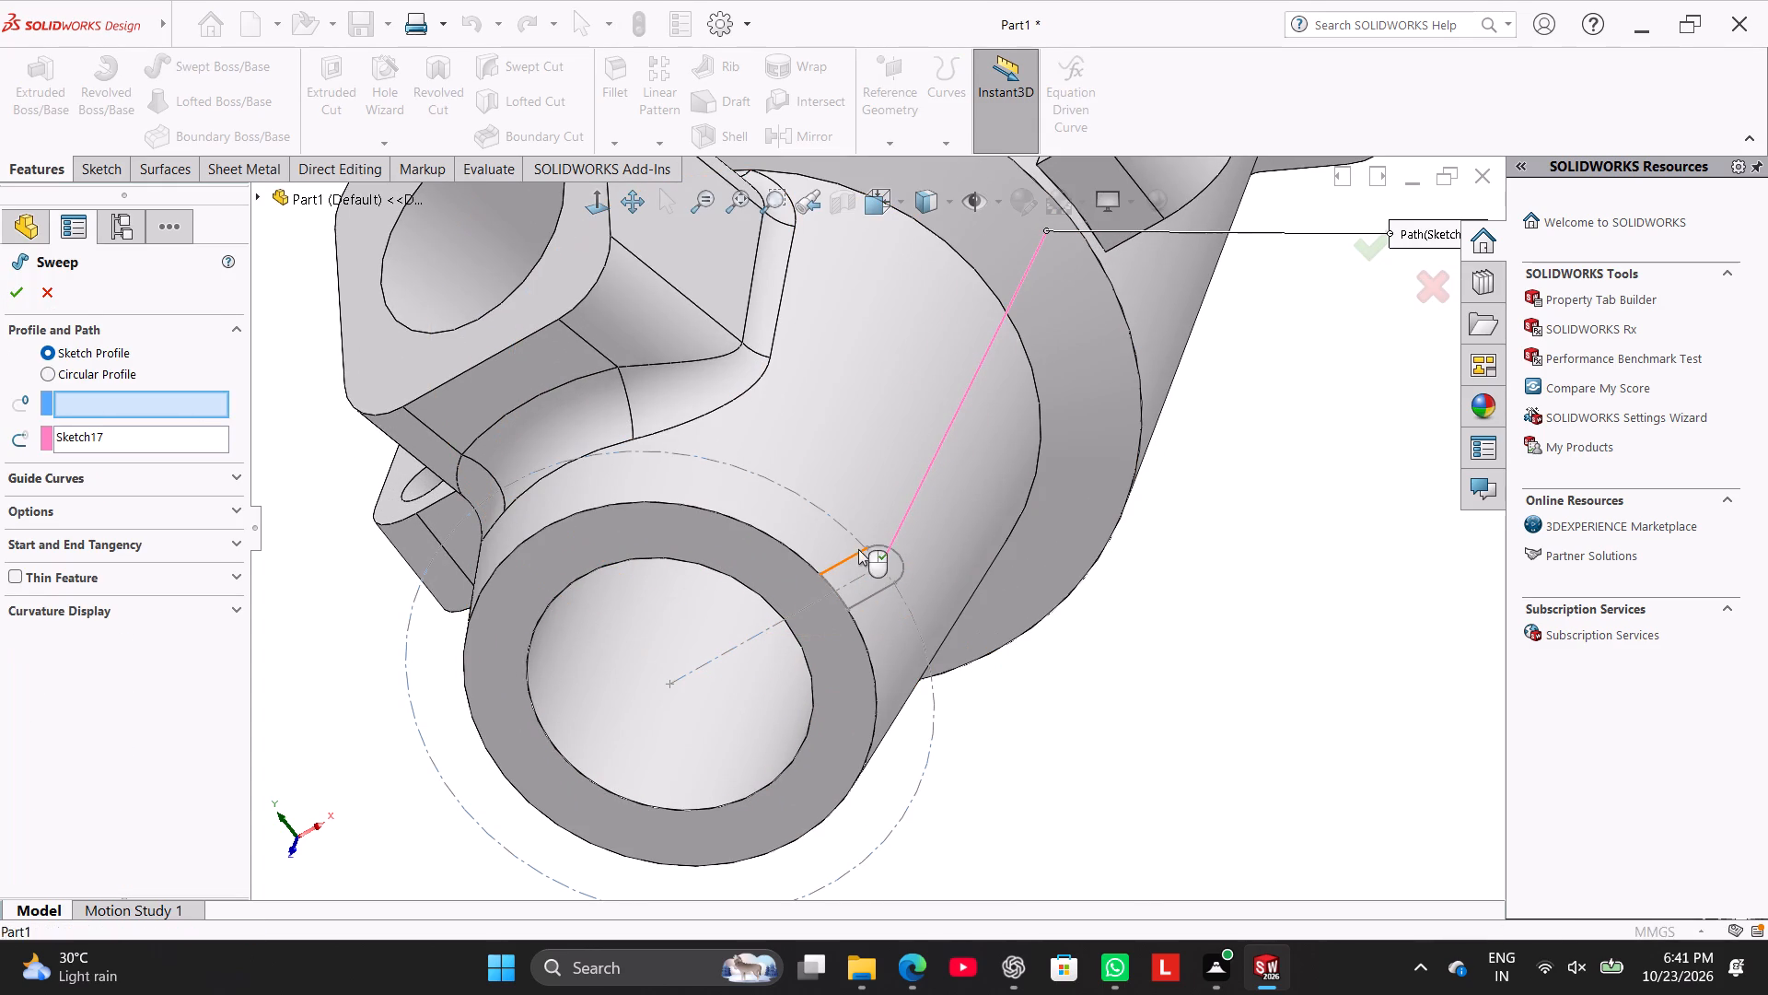
scroll(919, 580, up, 4)
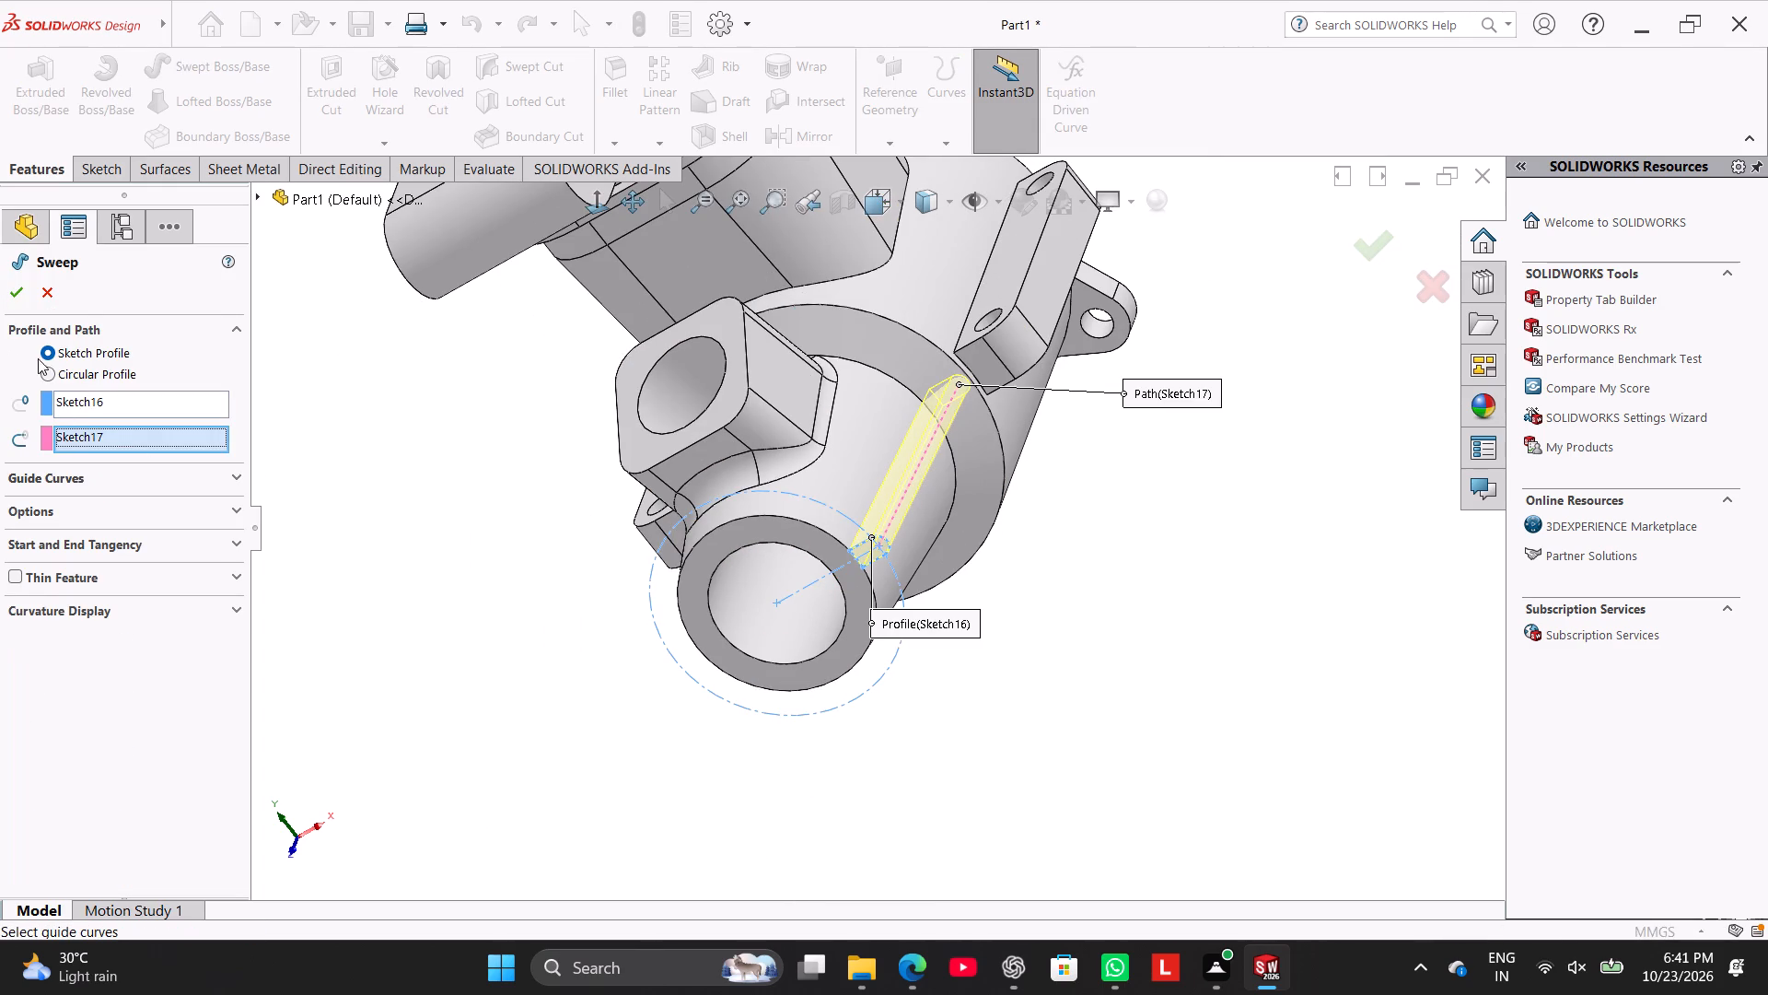
click(21, 284)
click(411, 542)
Start a constant-size fillet with a 2 mm radius for the swept rib on the tapered boss.
middle_drag(483, 567, 566, 612)
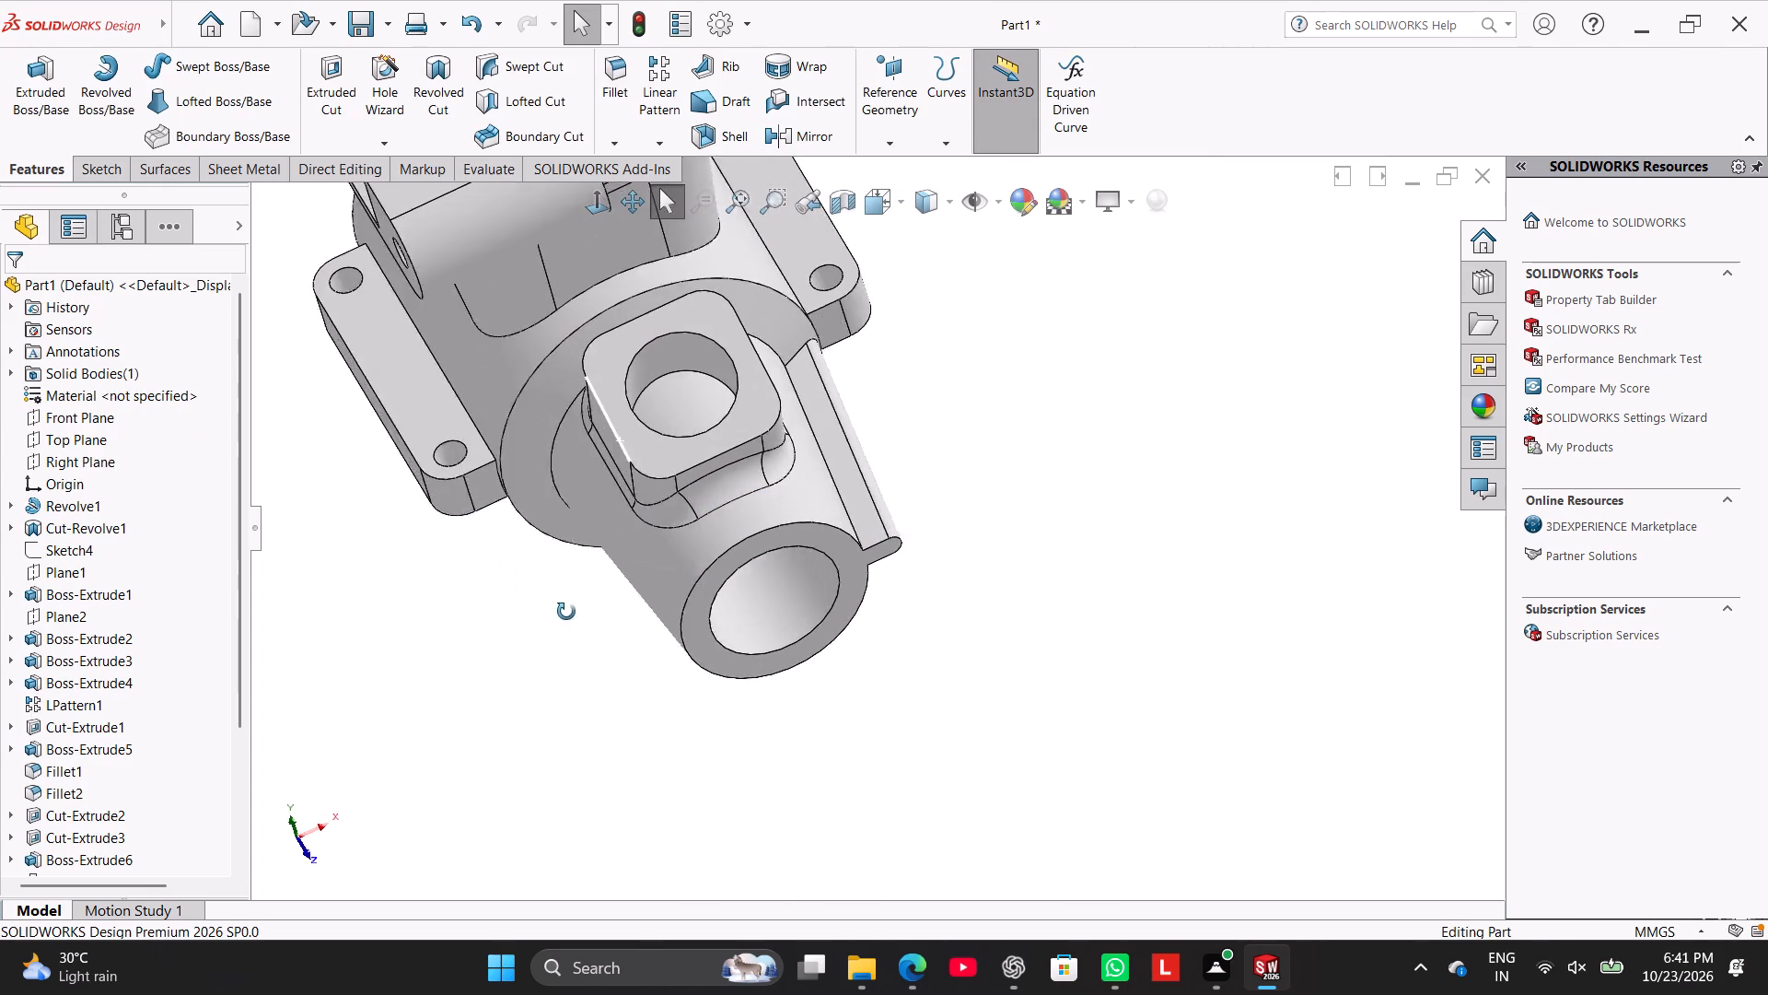
middle_drag(566, 612, 567, 618)
right_drag(481, 627, 545, 422)
right_drag(417, 489, 649, 206)
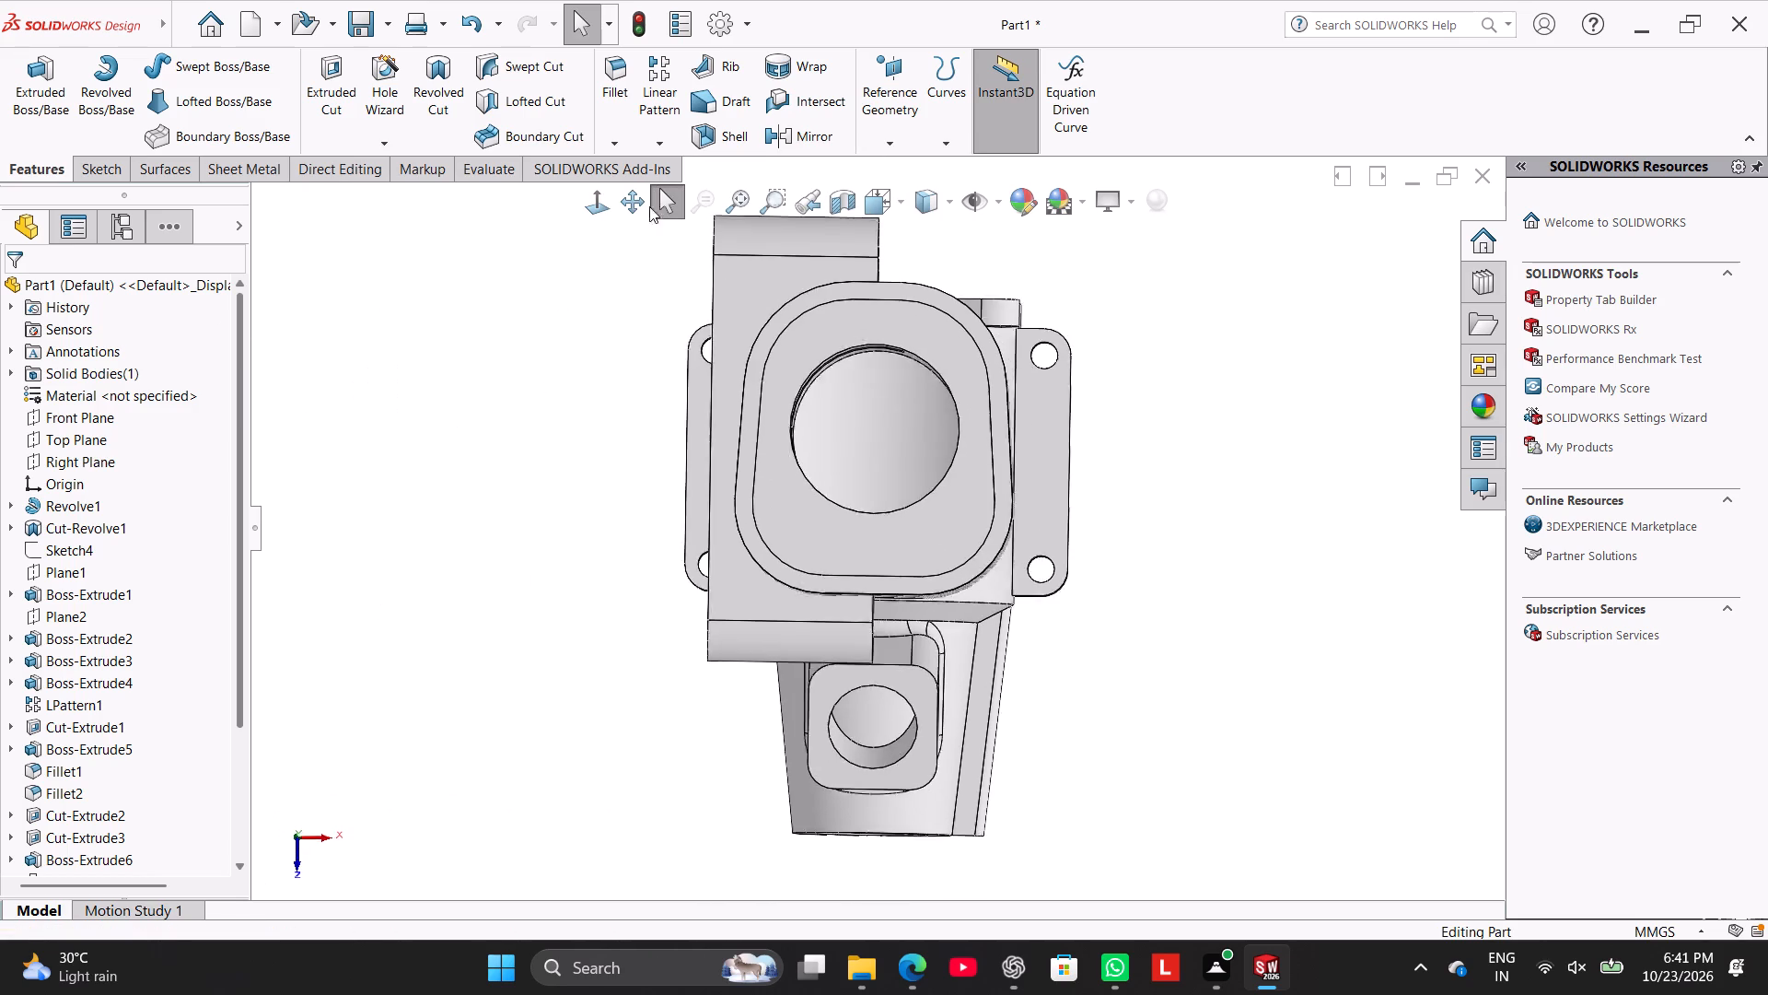
right_drag(649, 206, 655, 203)
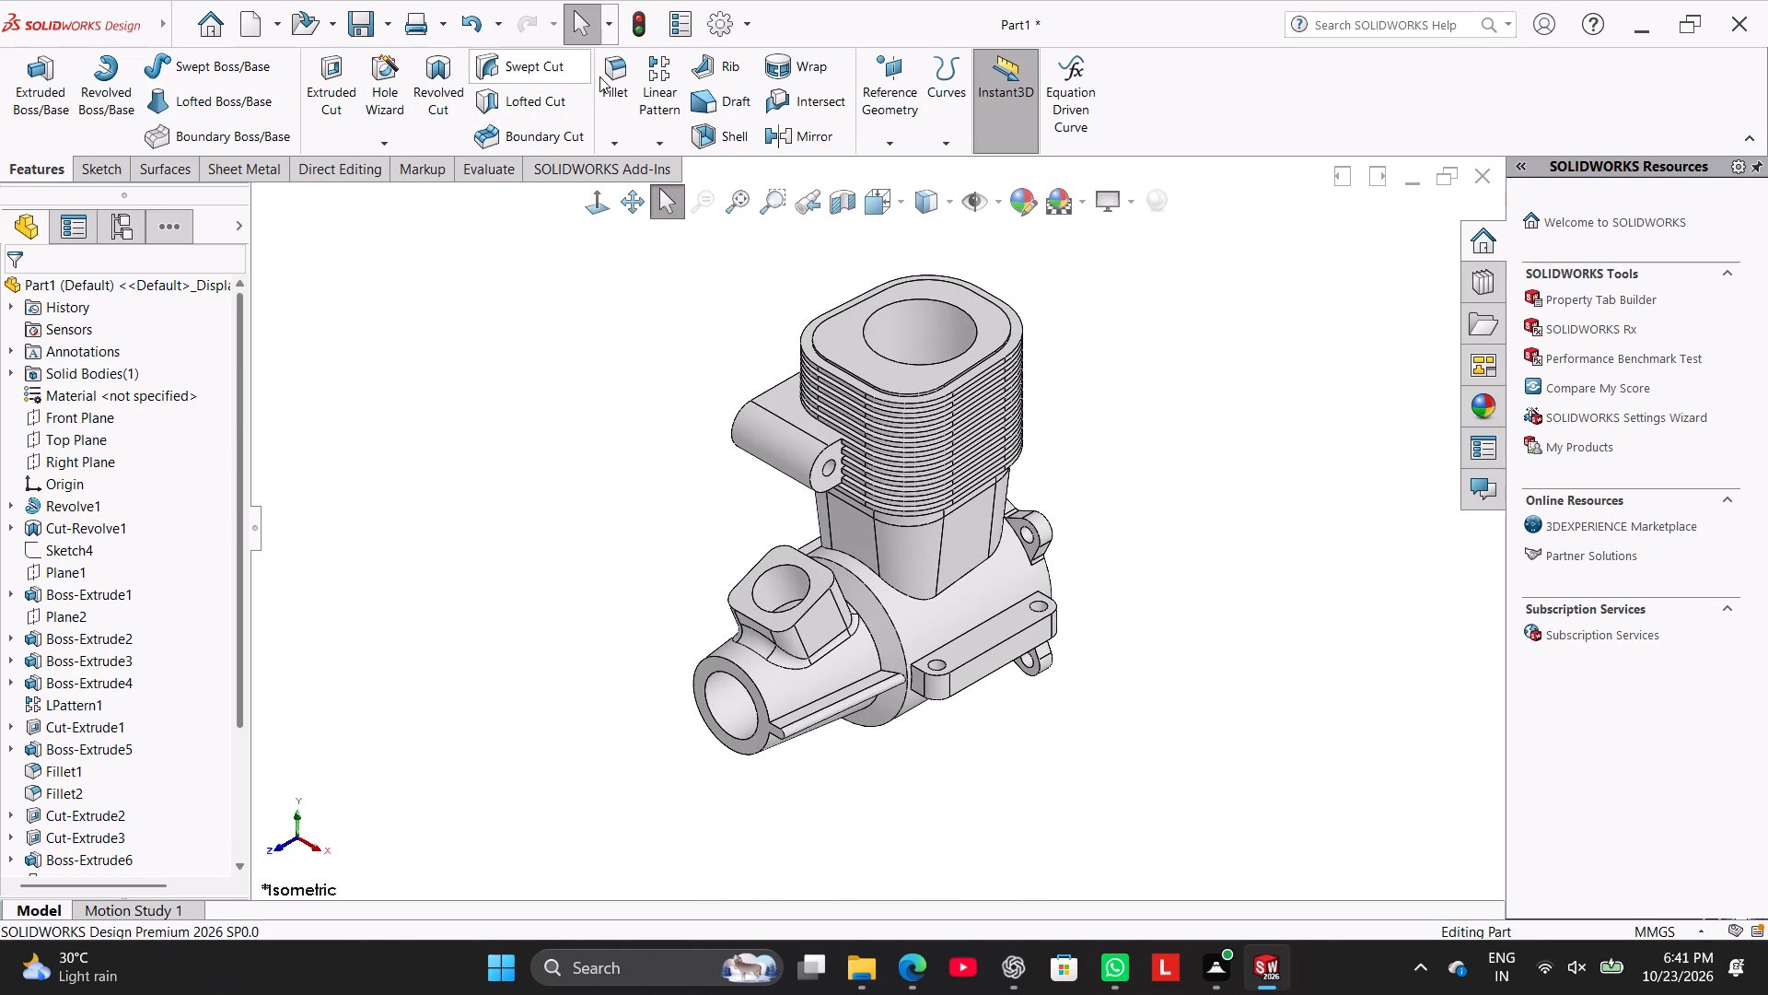
click(616, 73)
scroll(858, 597, down, 4)
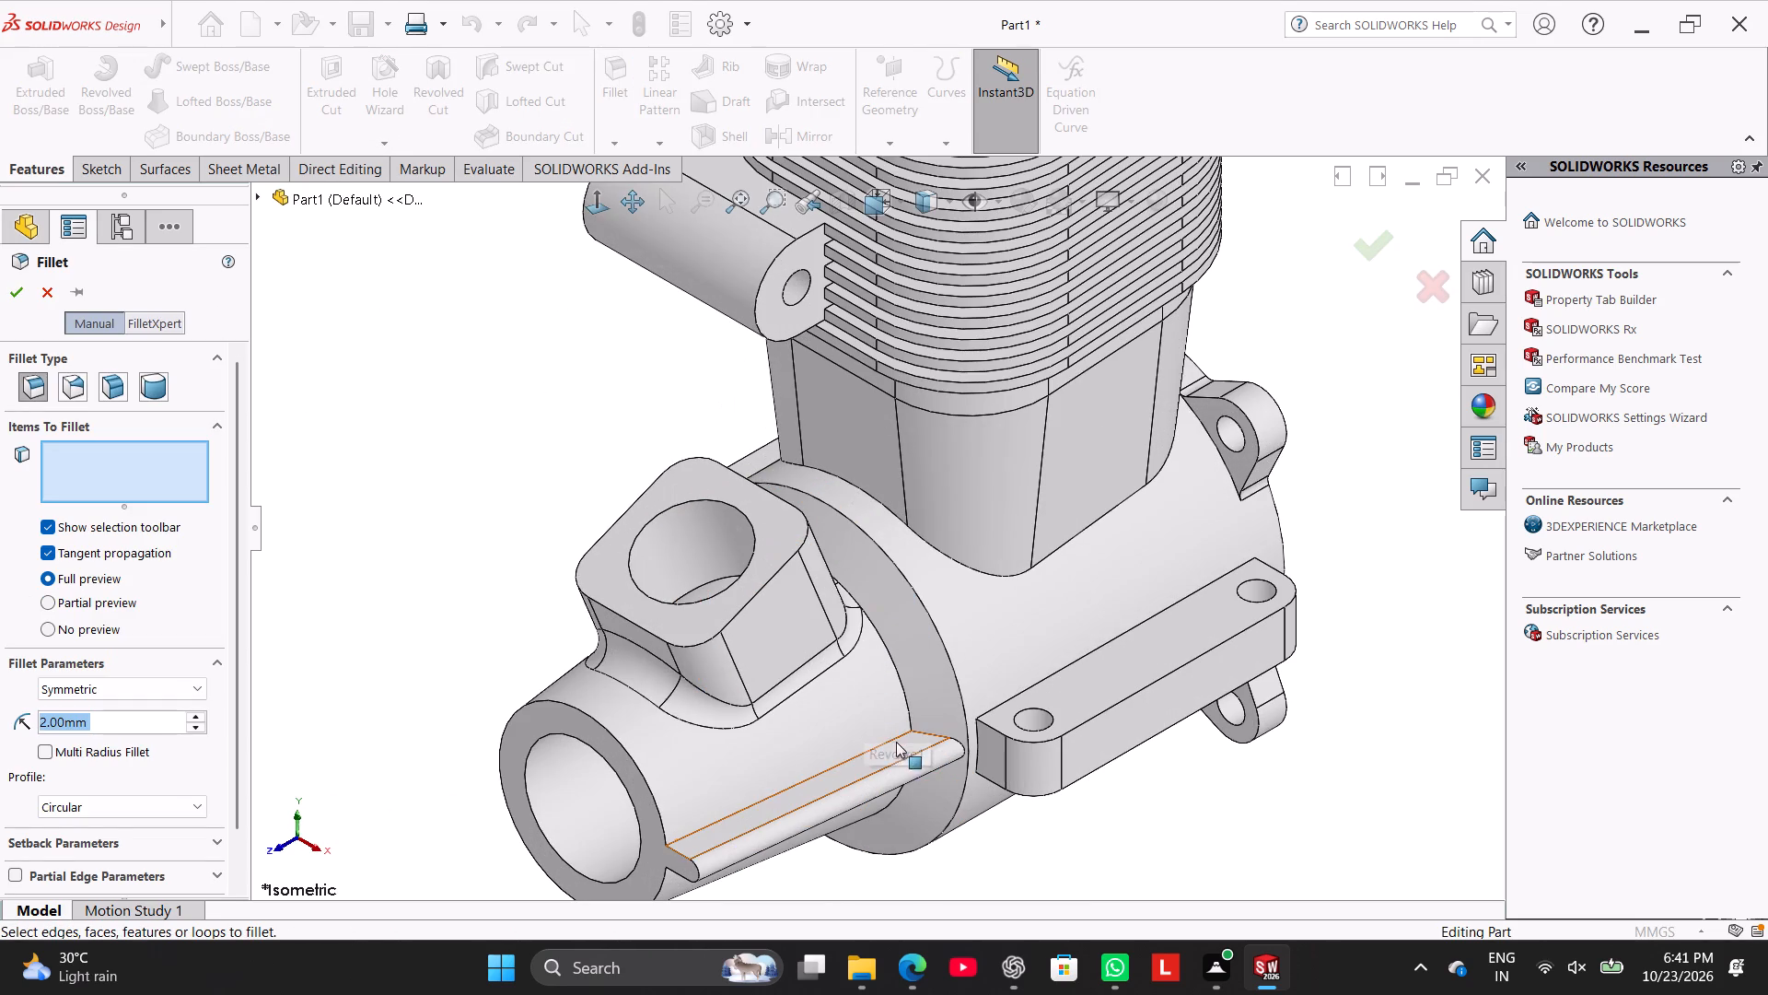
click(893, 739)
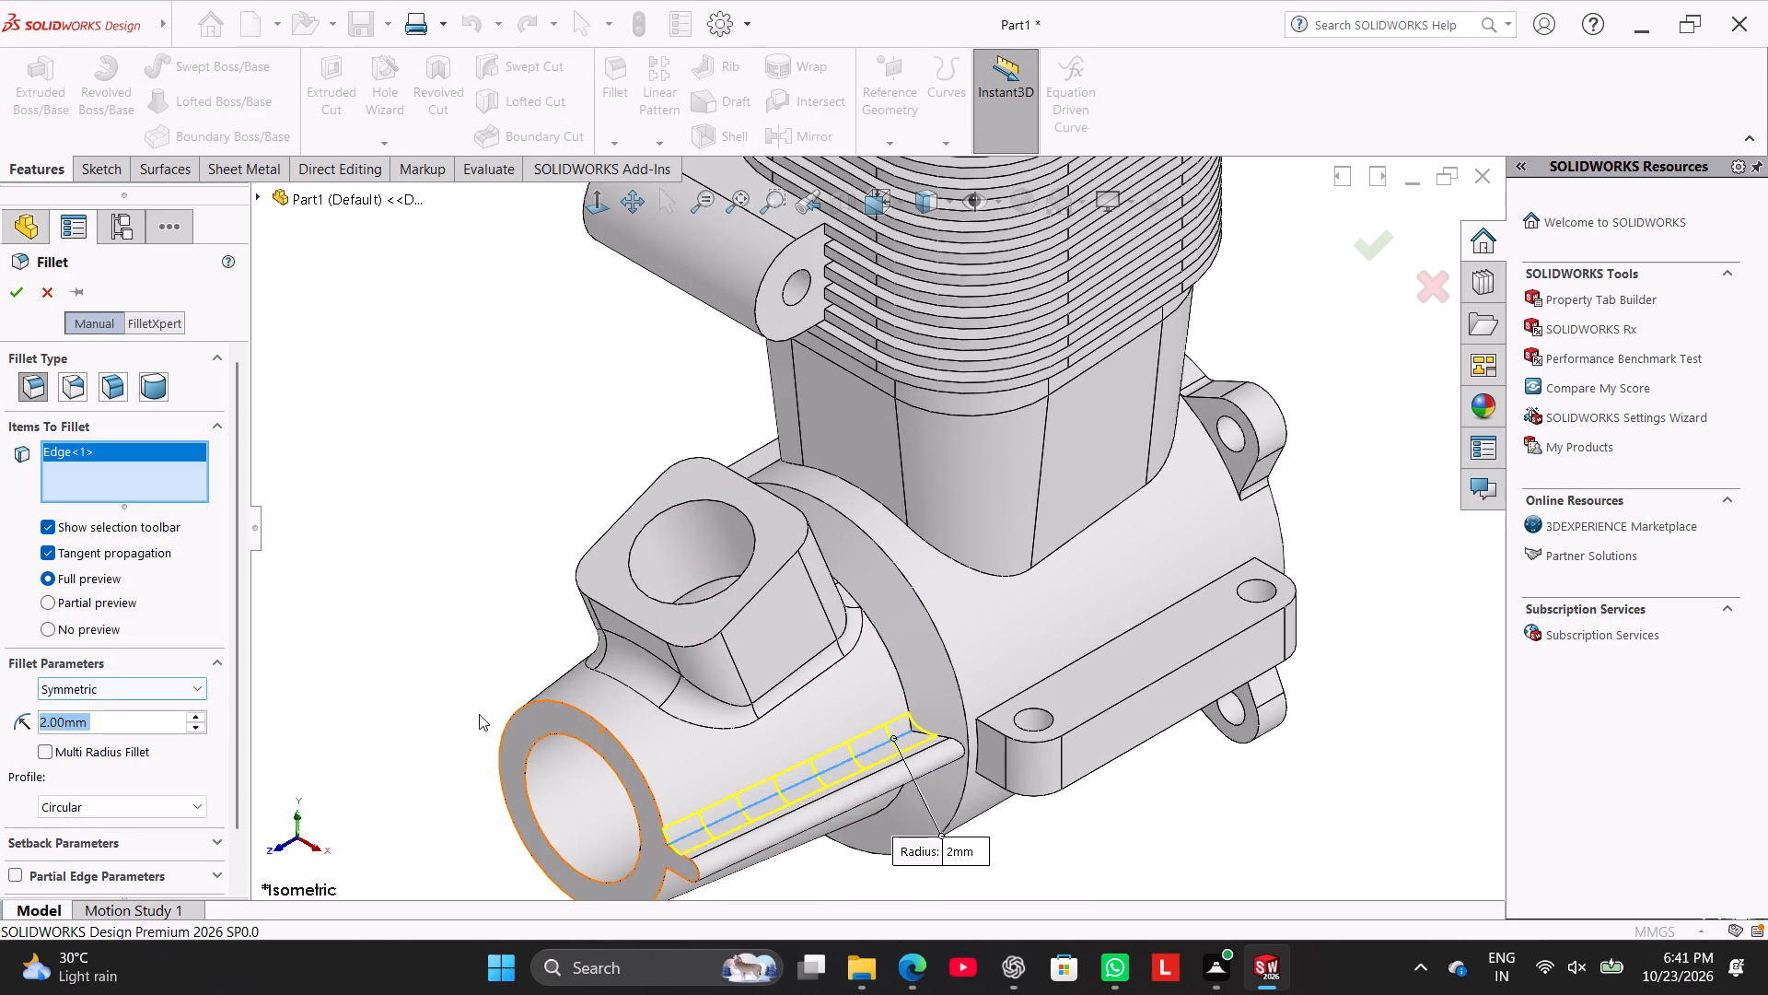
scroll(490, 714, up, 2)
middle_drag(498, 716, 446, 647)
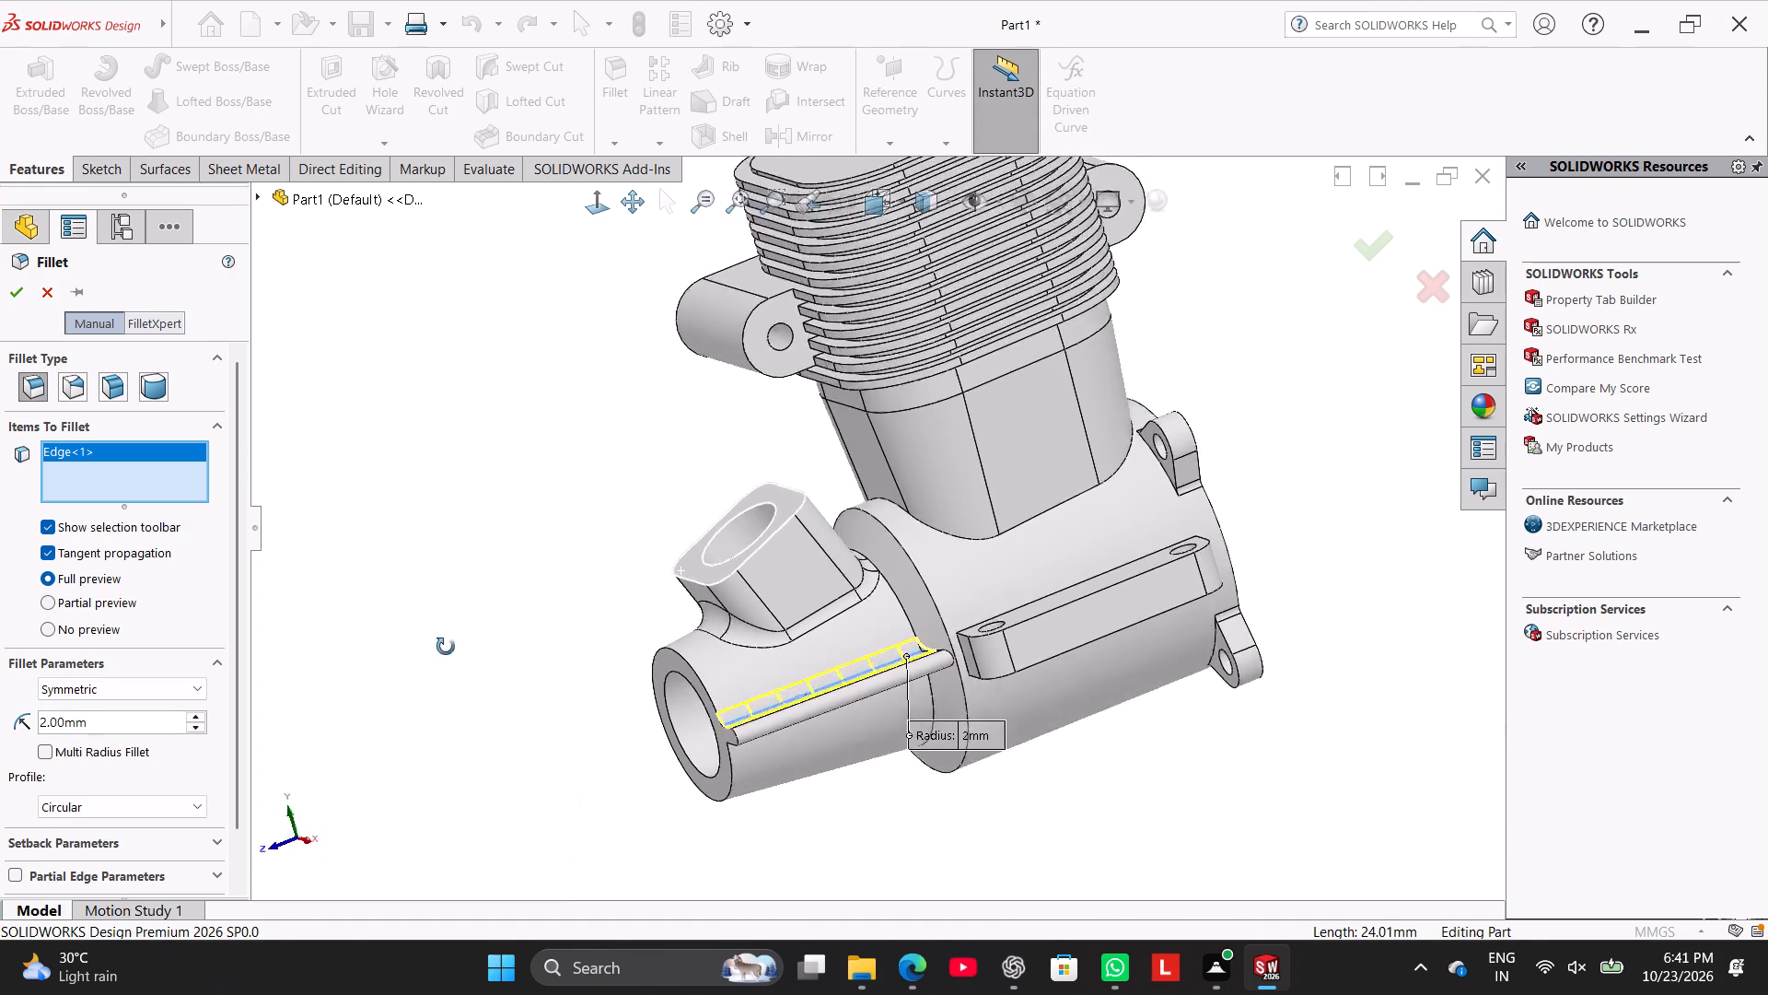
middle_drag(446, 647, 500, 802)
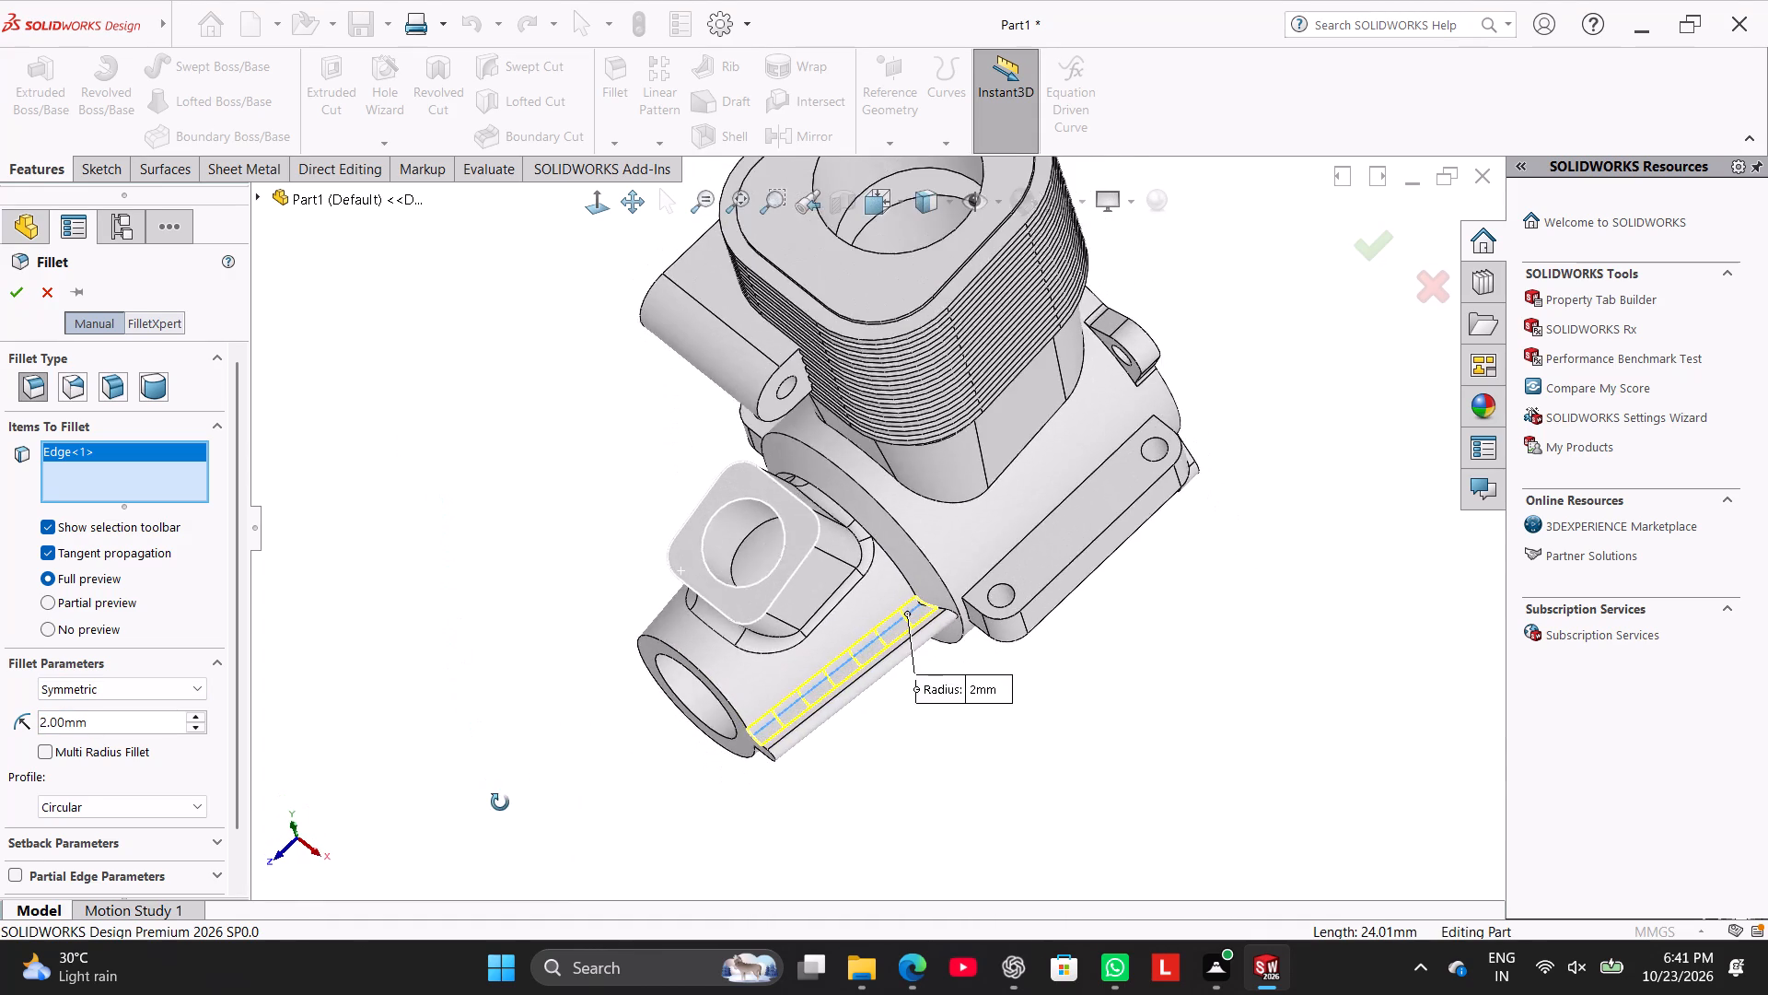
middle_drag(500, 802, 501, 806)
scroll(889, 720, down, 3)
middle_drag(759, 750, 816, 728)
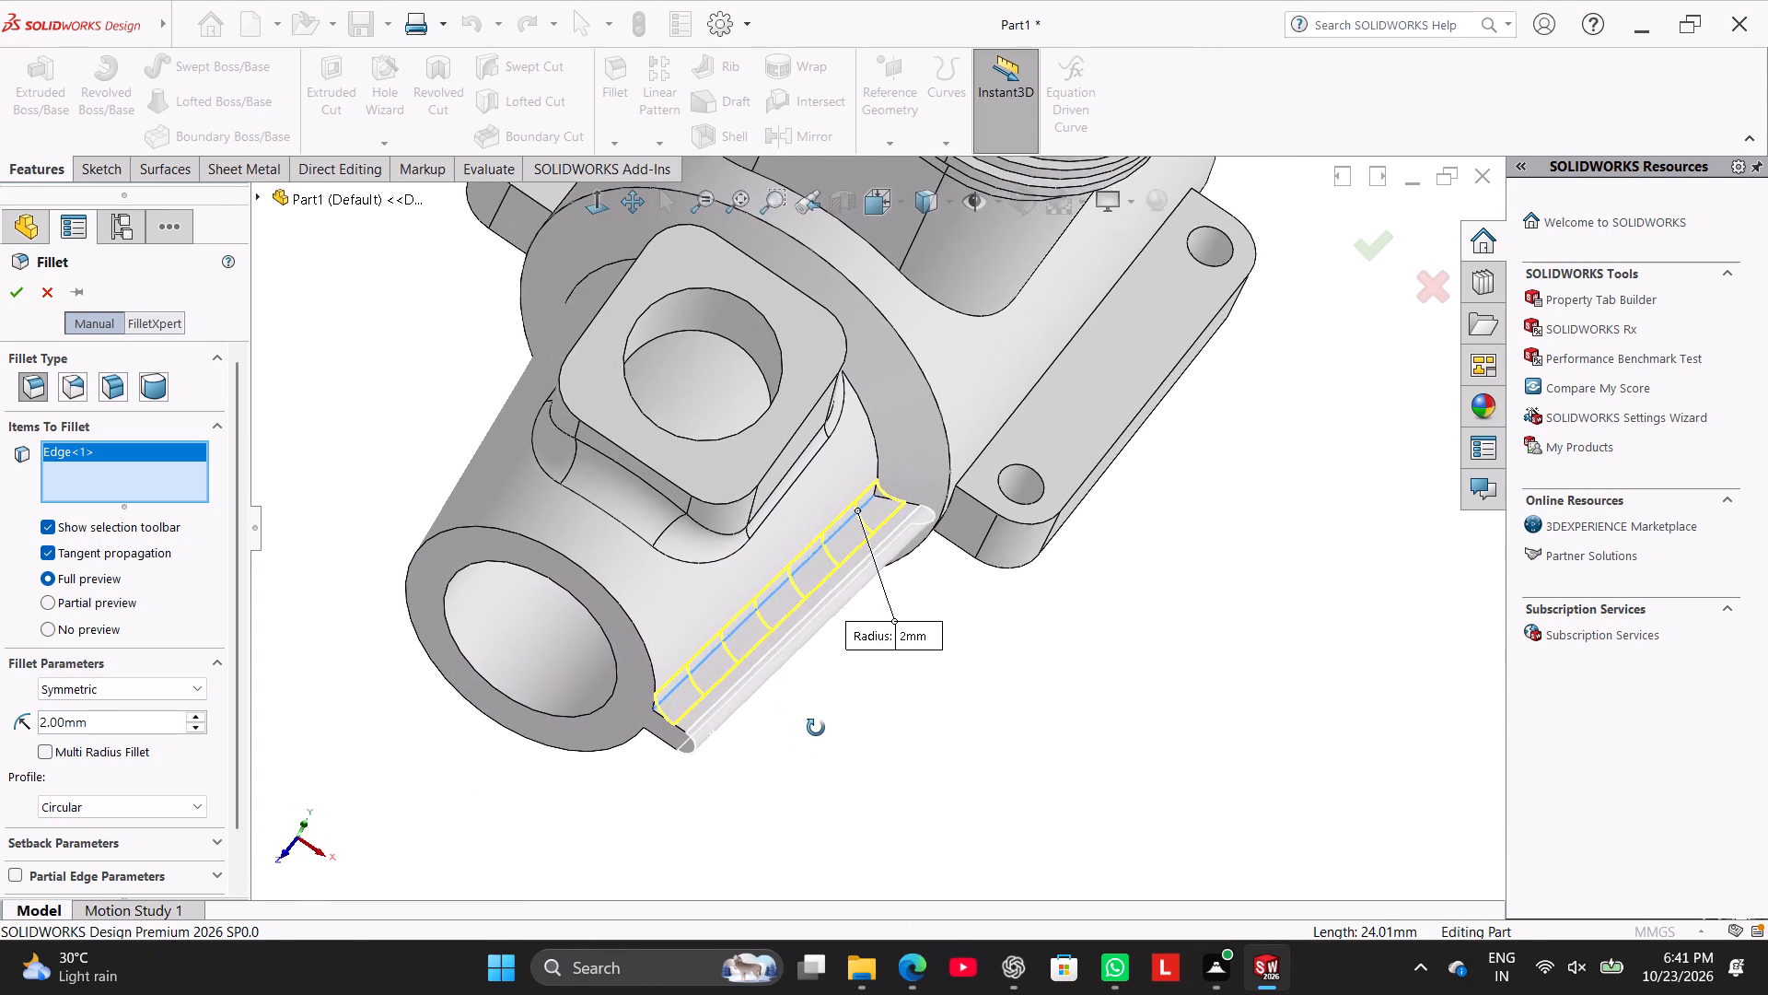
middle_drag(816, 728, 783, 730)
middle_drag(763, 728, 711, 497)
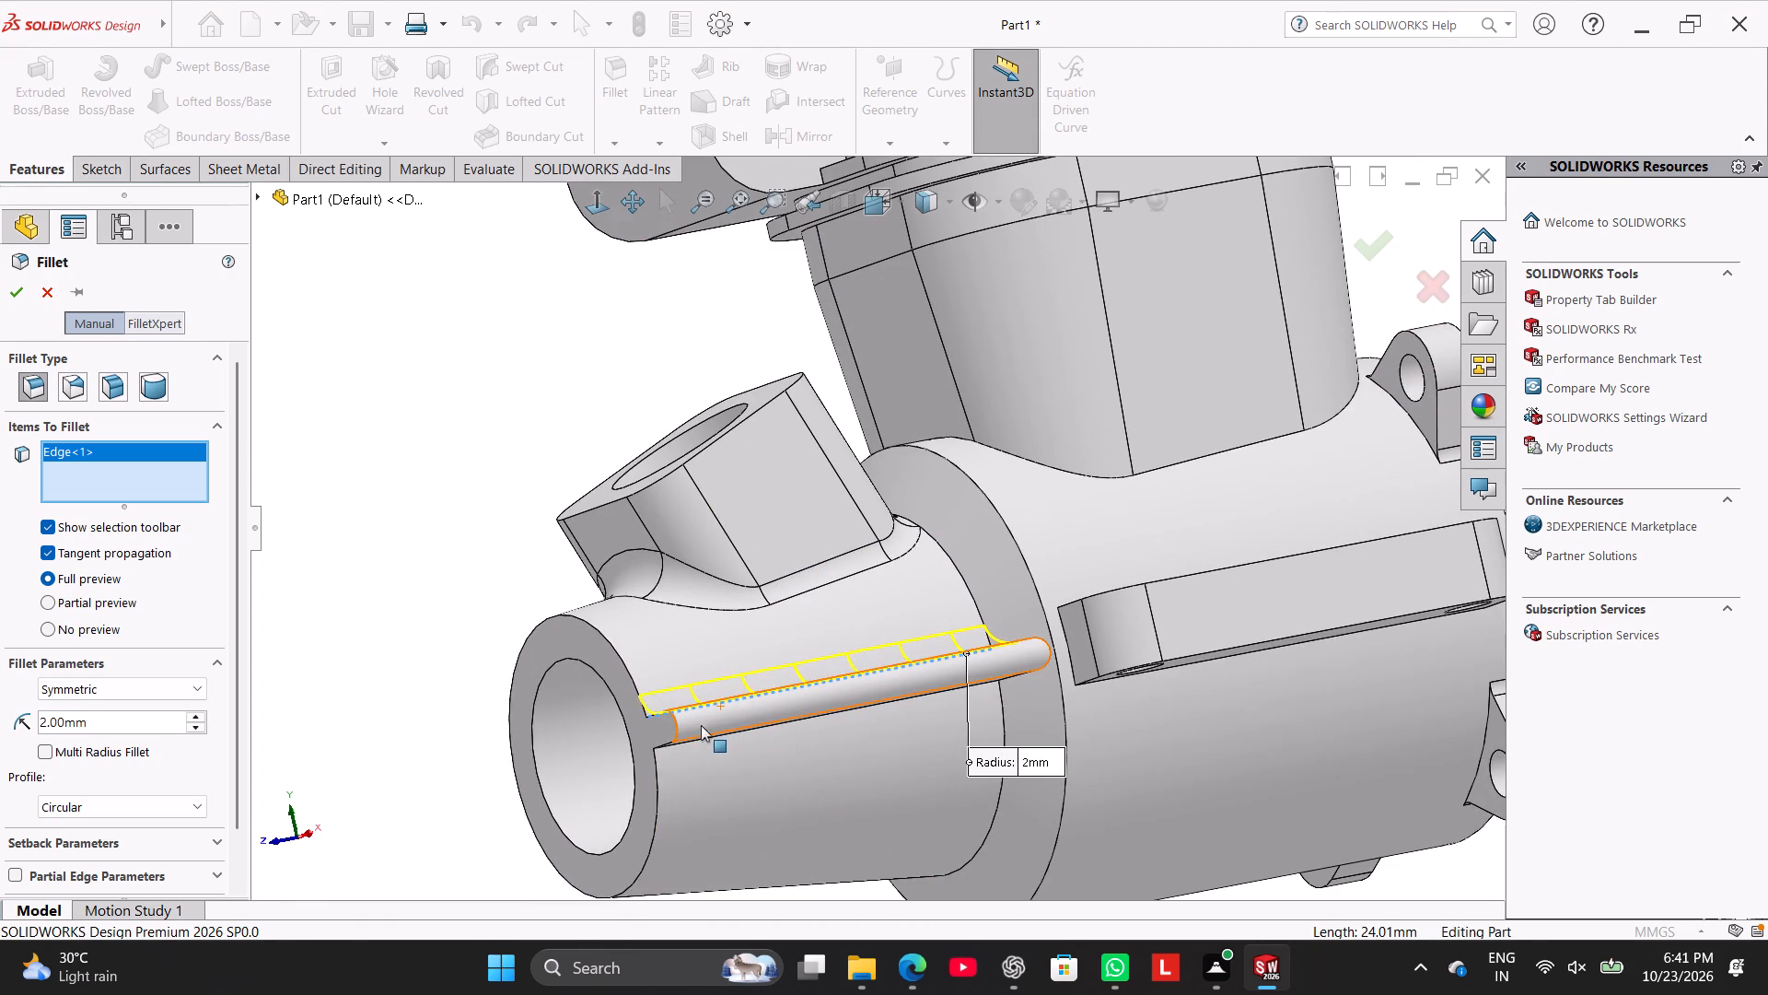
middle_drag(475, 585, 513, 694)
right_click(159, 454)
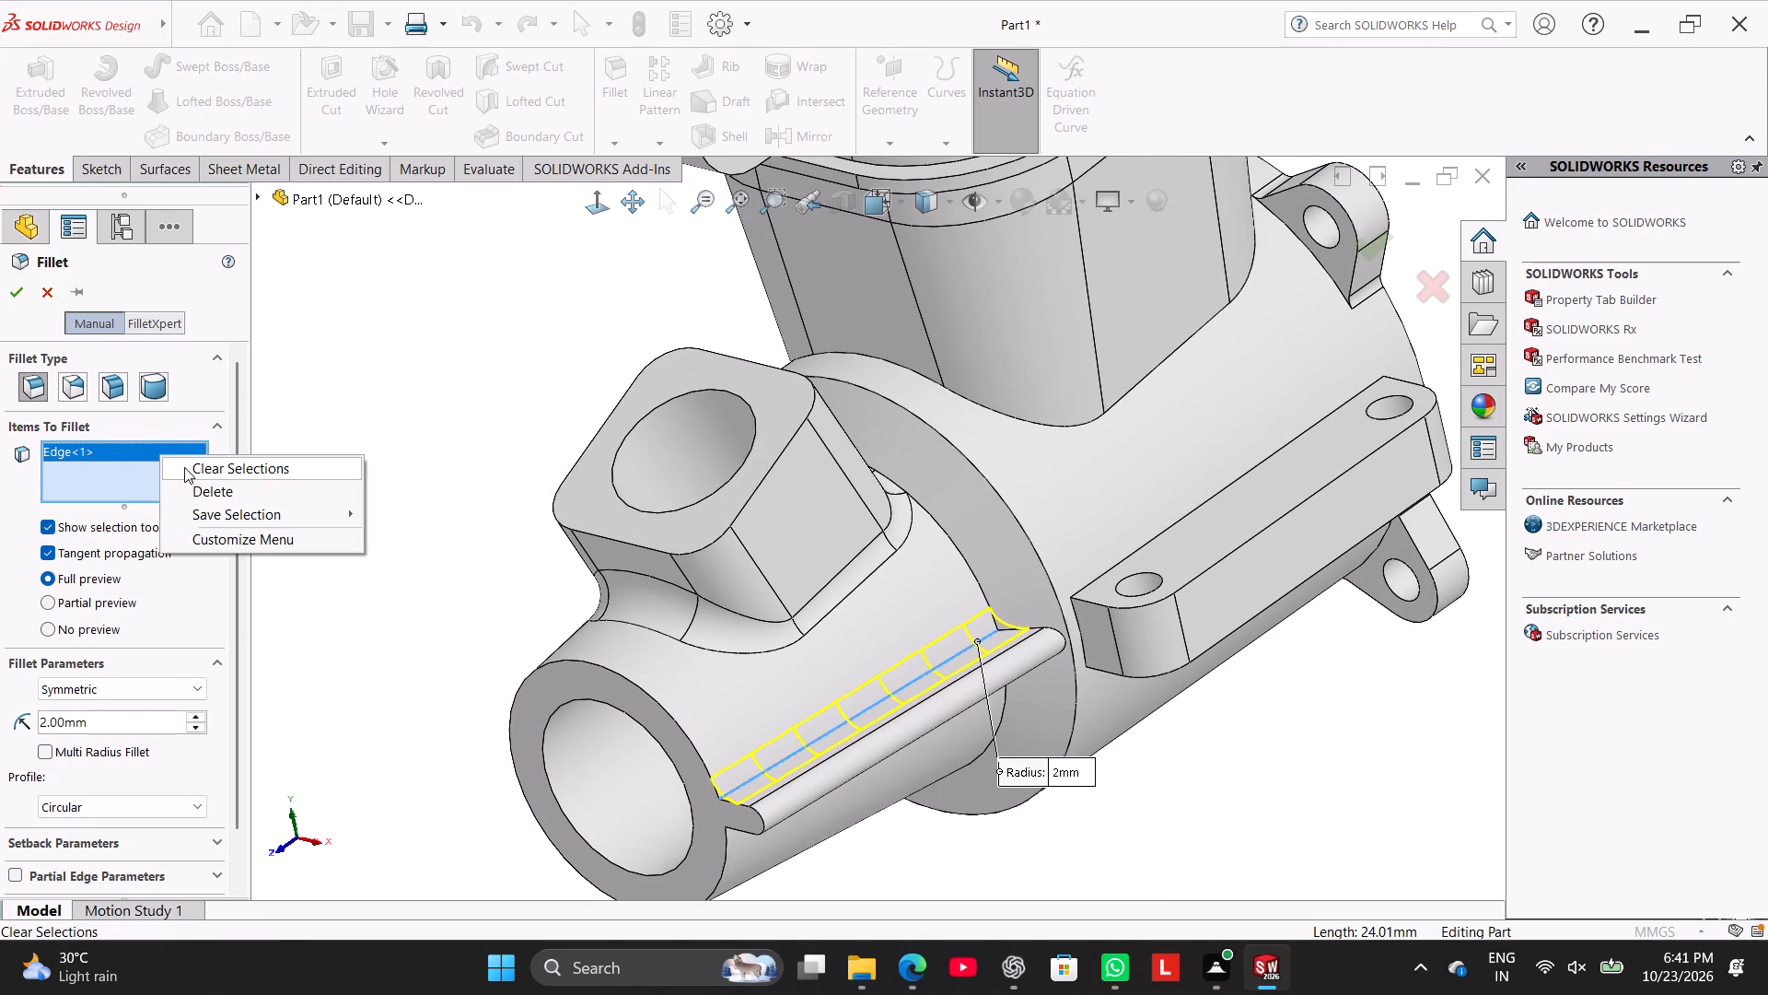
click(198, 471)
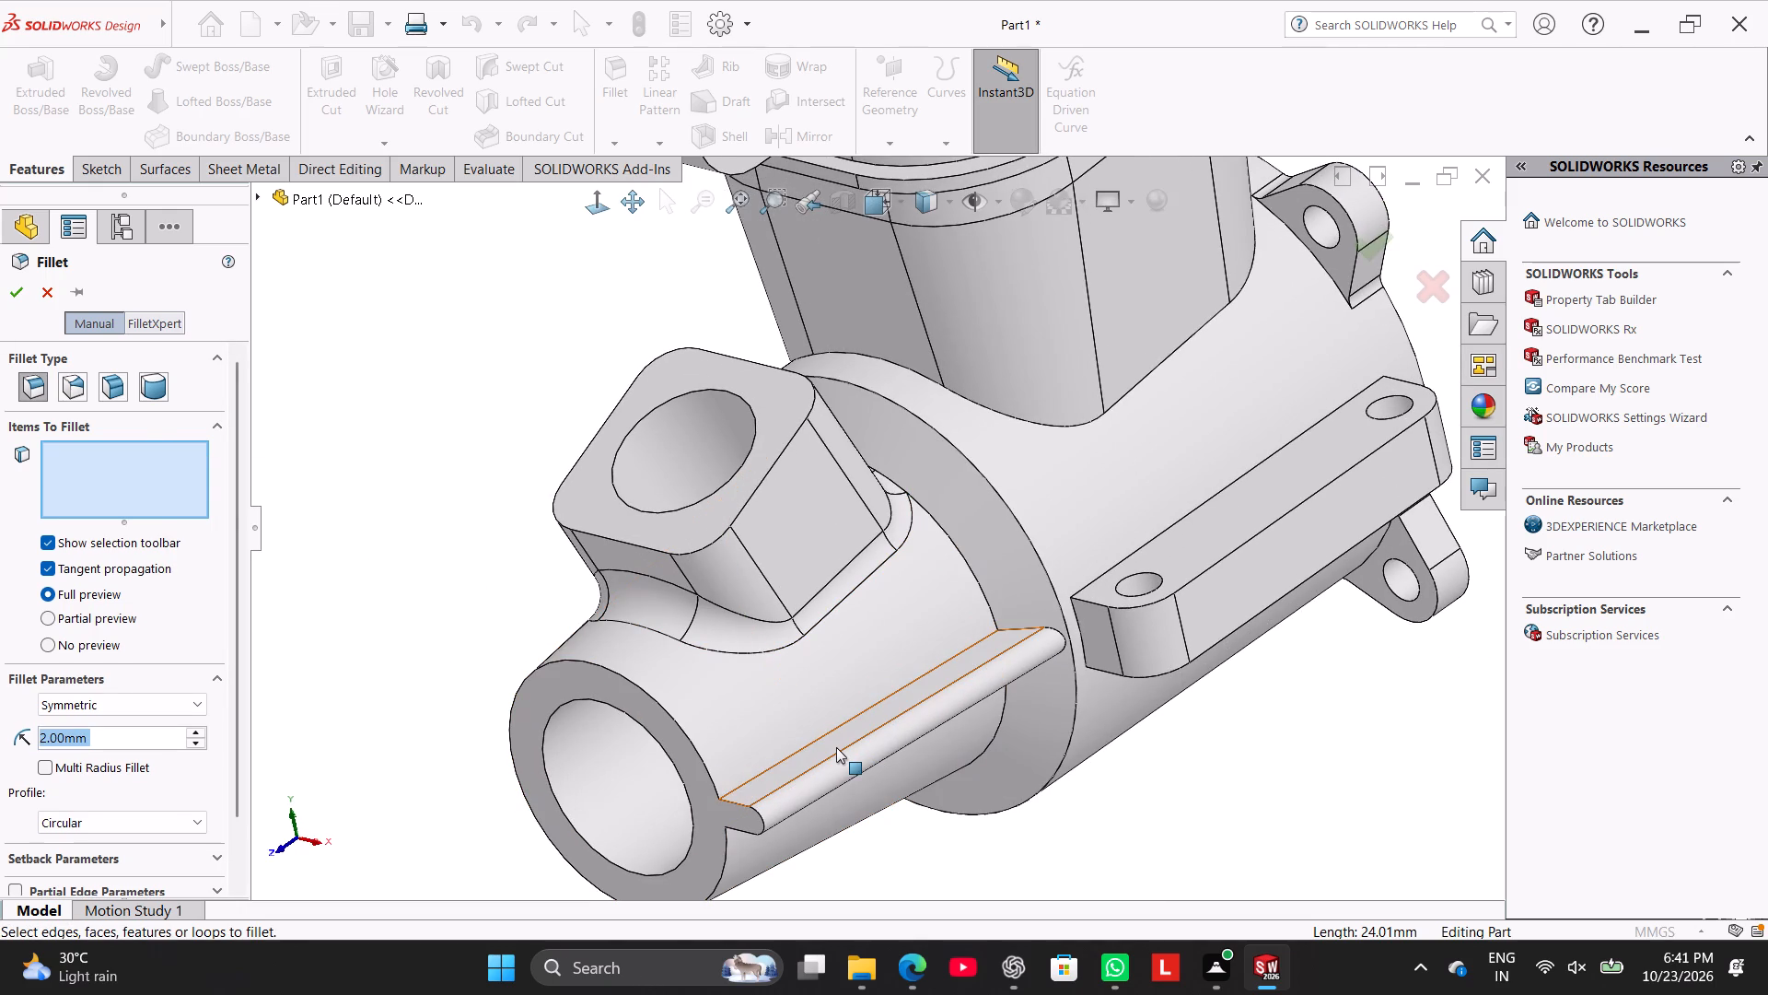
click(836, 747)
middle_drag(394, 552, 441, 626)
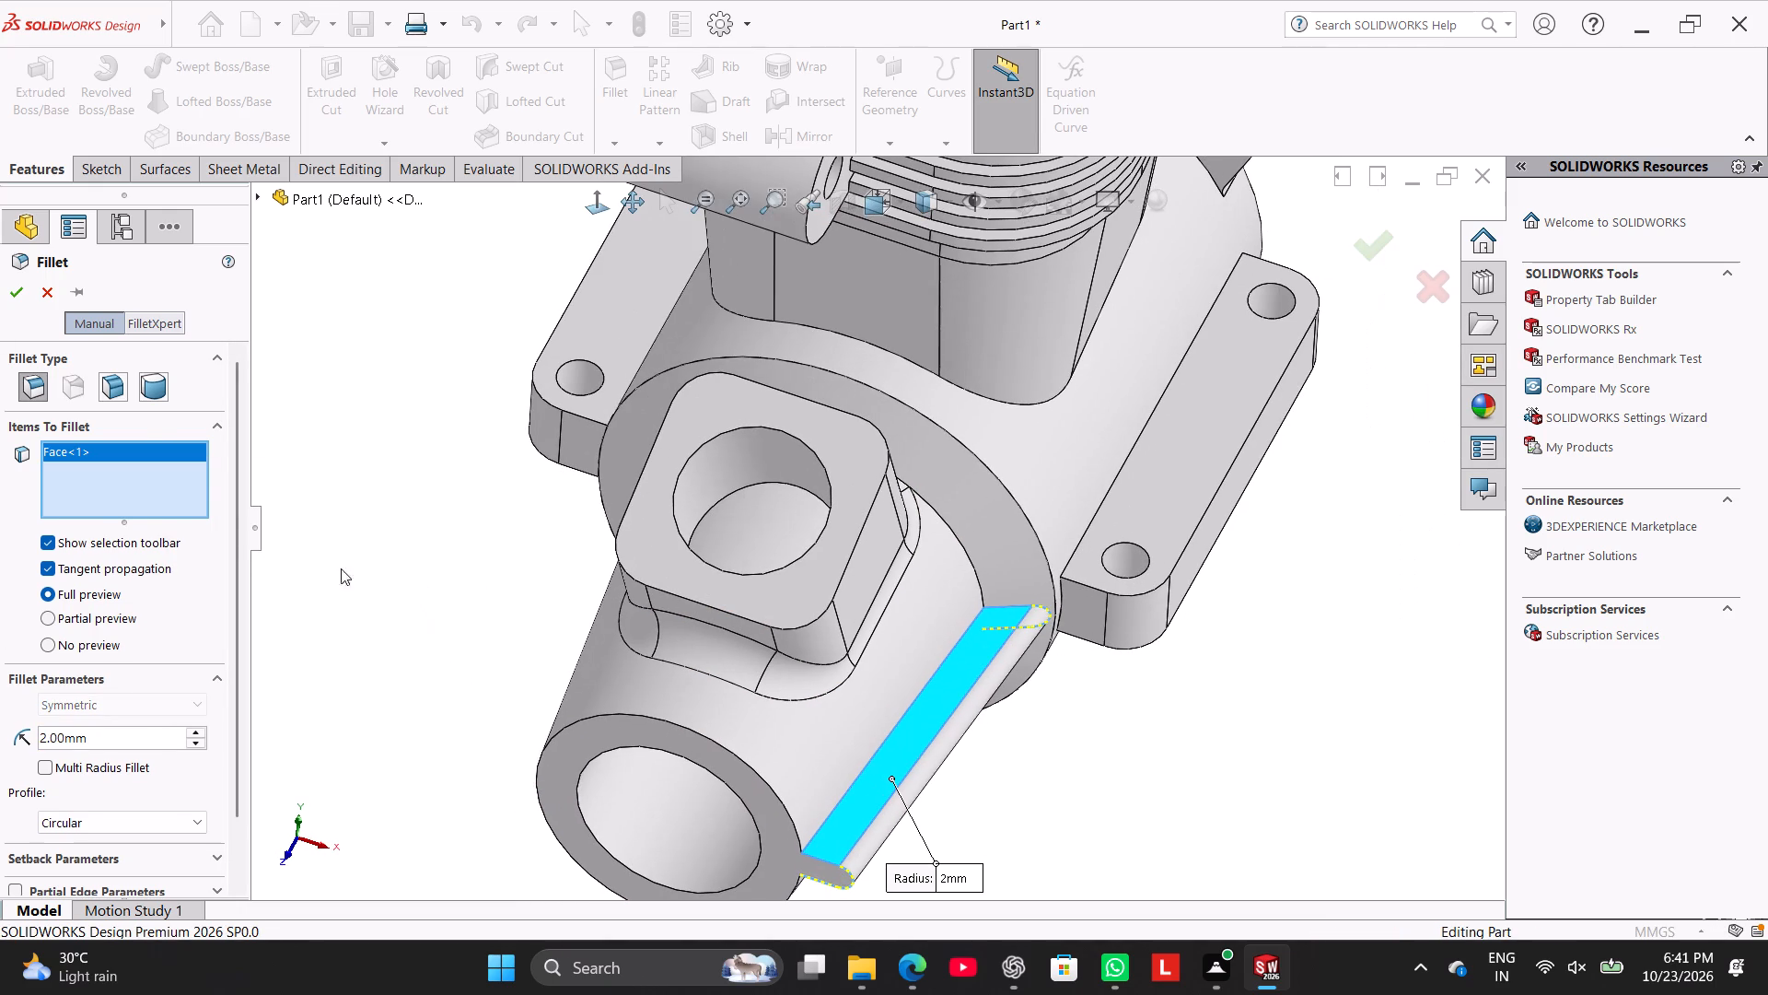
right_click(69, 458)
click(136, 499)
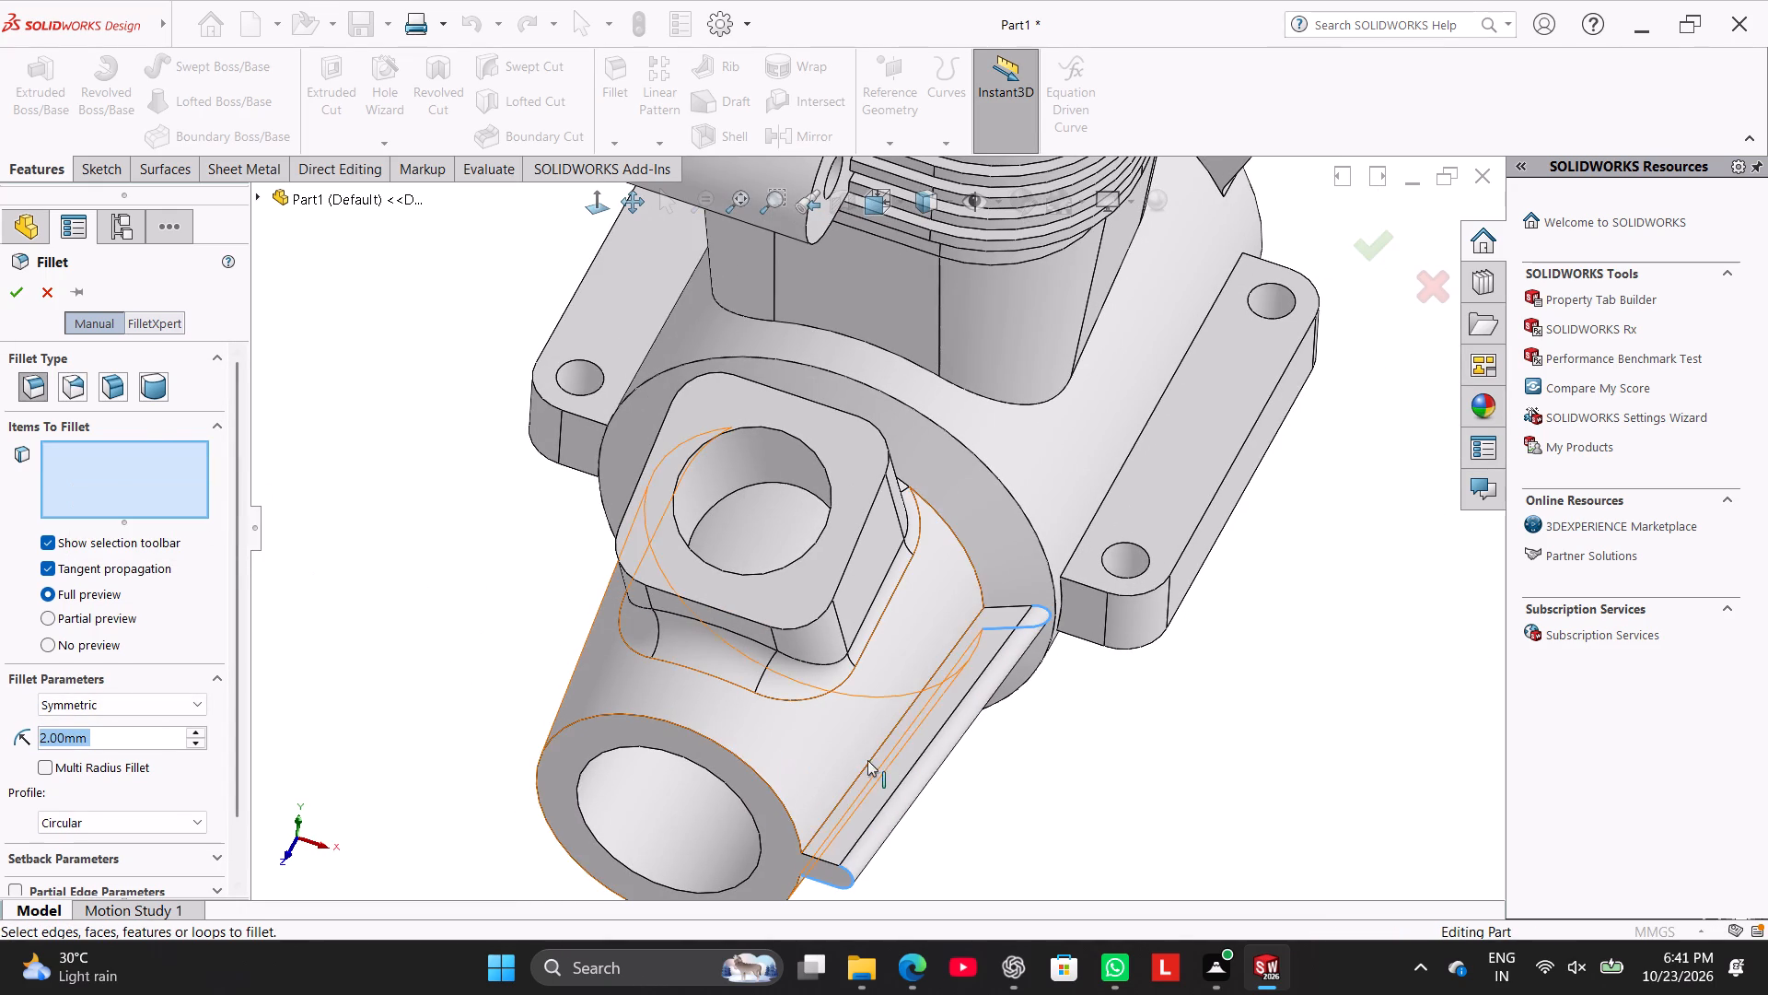
Fillet the rib's two long edges along the tapered boss and its end edge at the shoulder with a 2 mm radius.
click(913, 767)
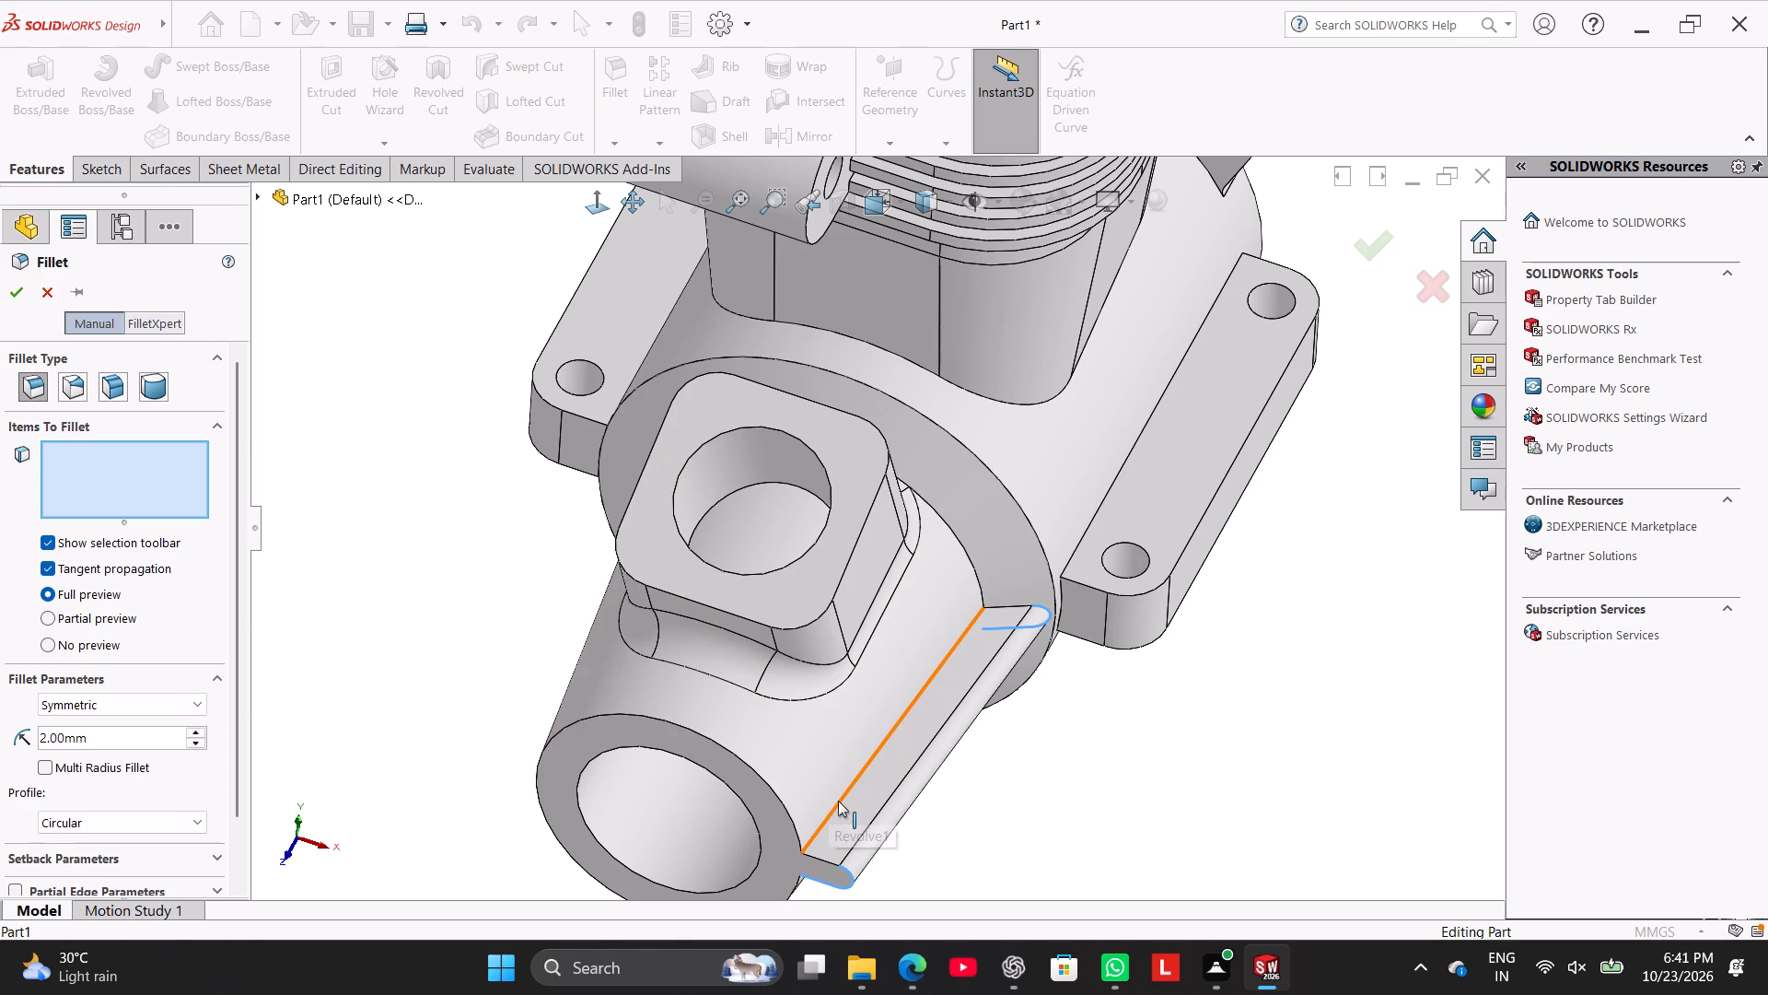
click(838, 801)
middle_drag(1068, 814, 948, 588)
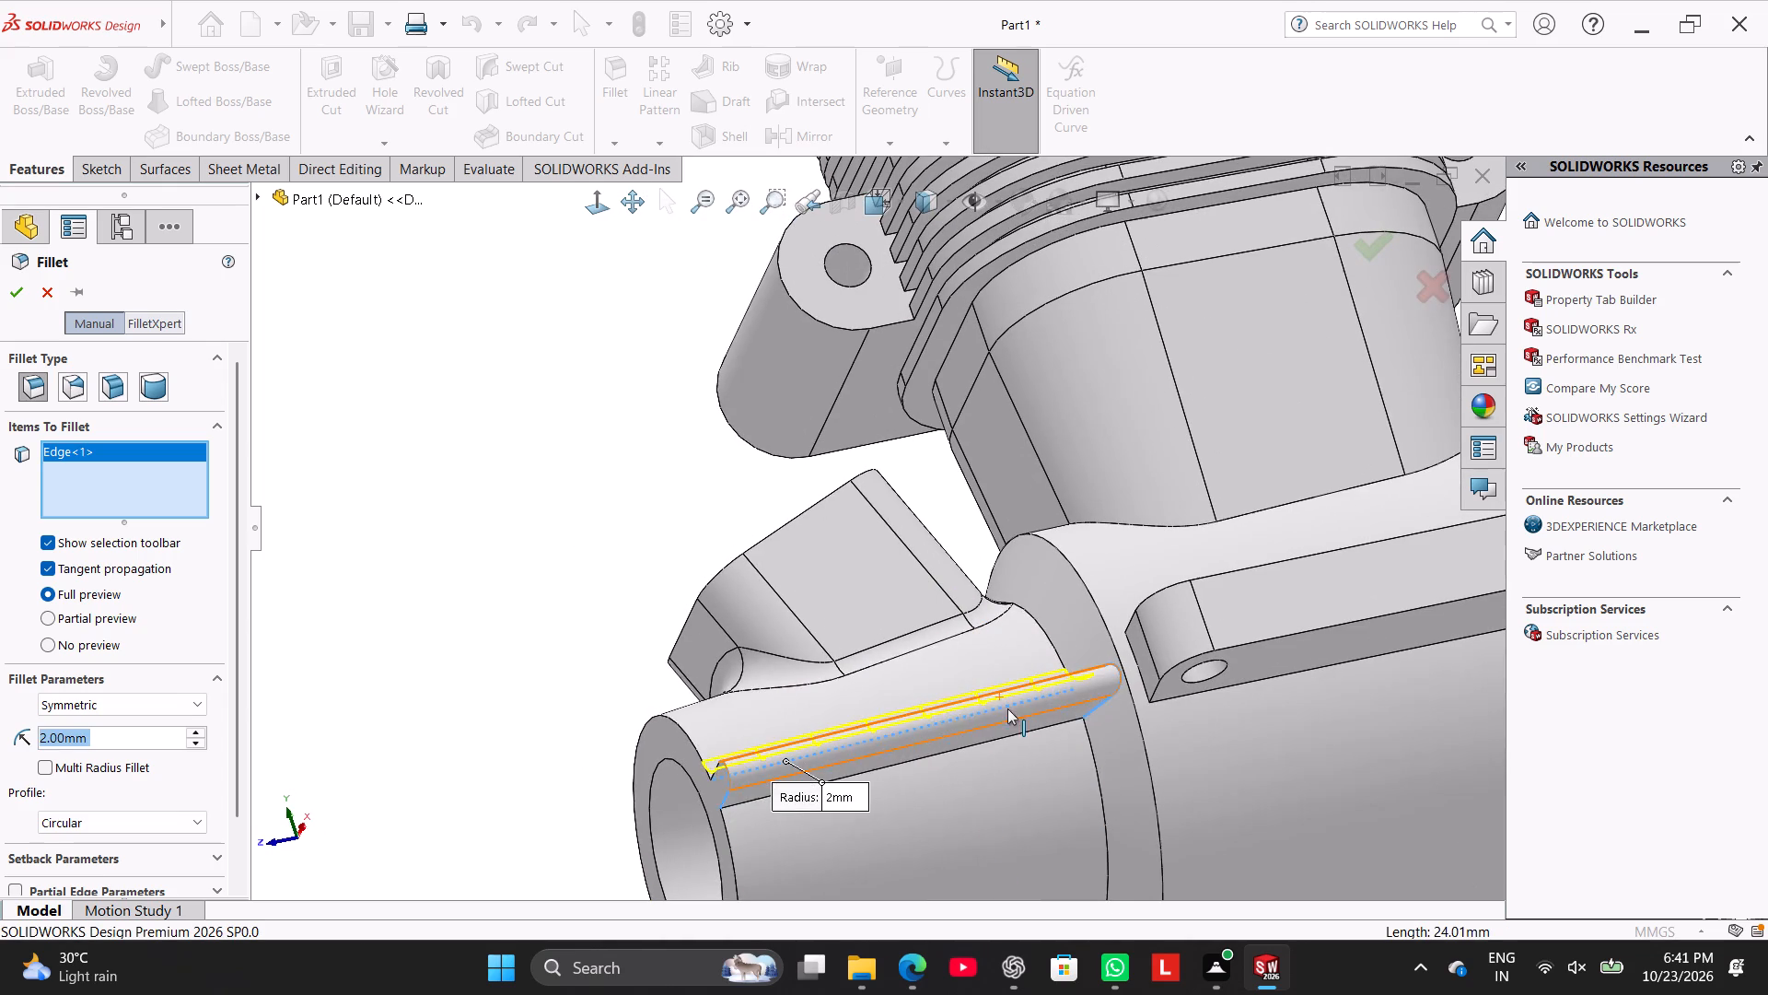
click(1029, 734)
middle_drag(417, 484, 489, 644)
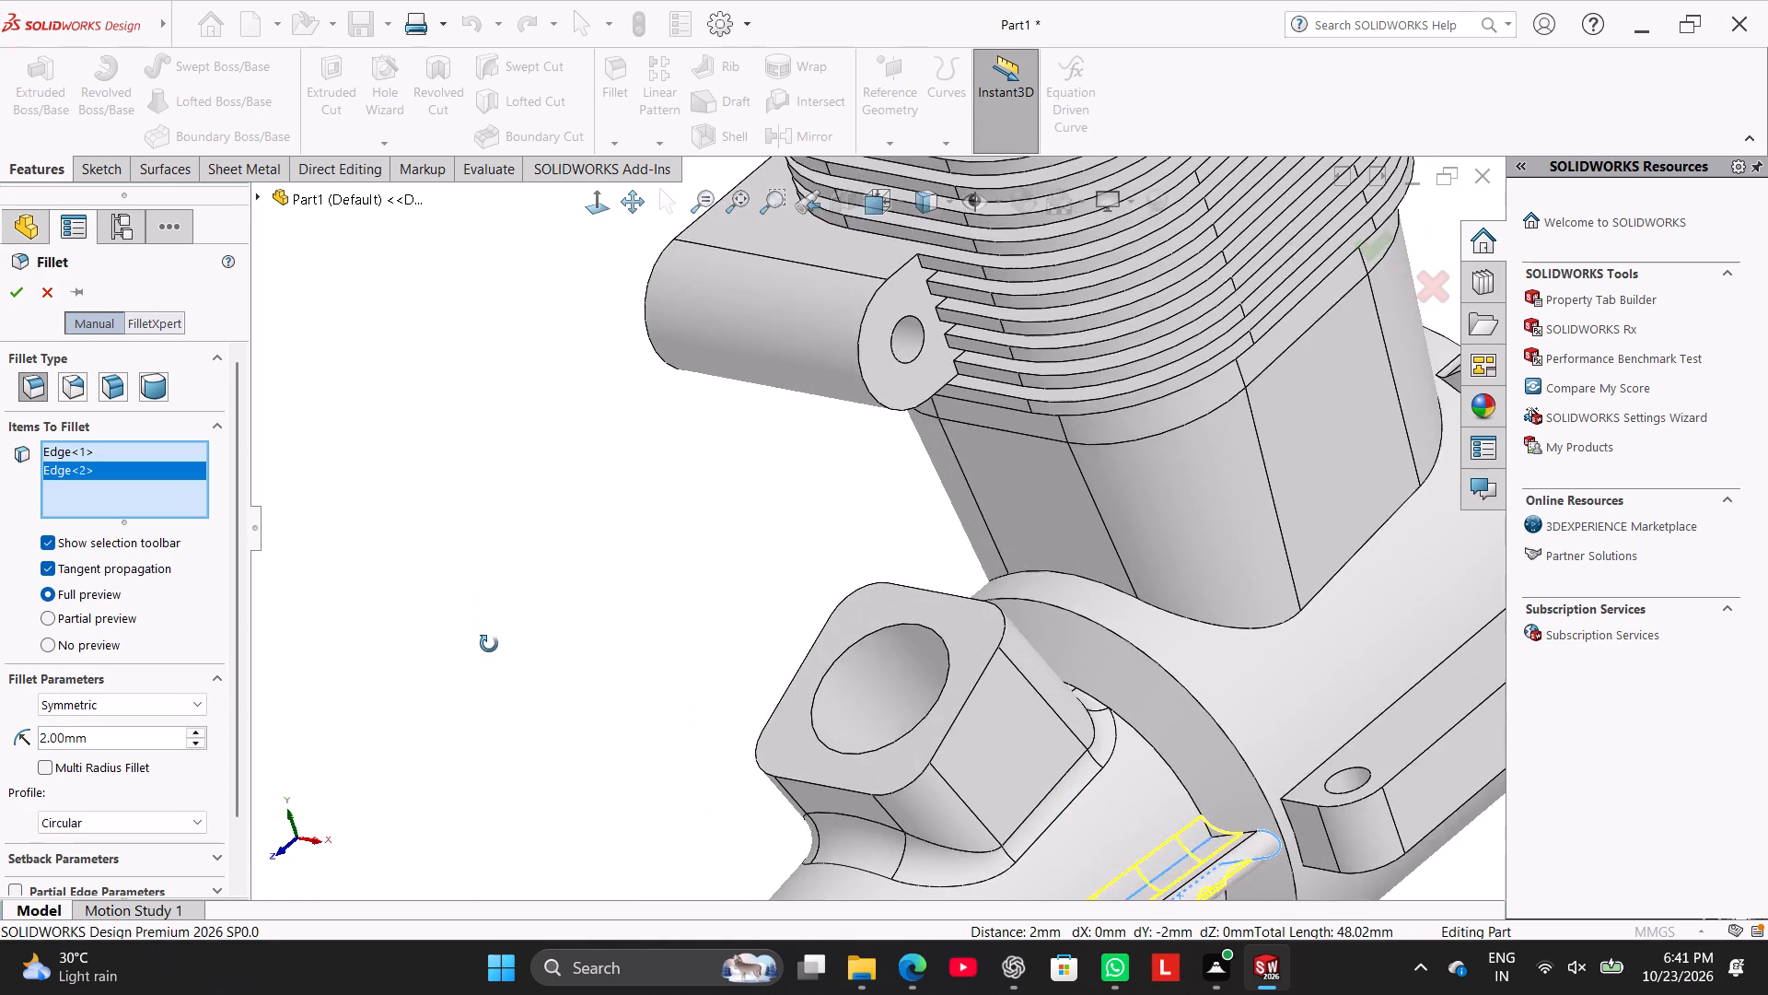
middle_drag(489, 644, 490, 645)
scroll(1131, 679, up, 2)
scroll(1141, 702, down, 1)
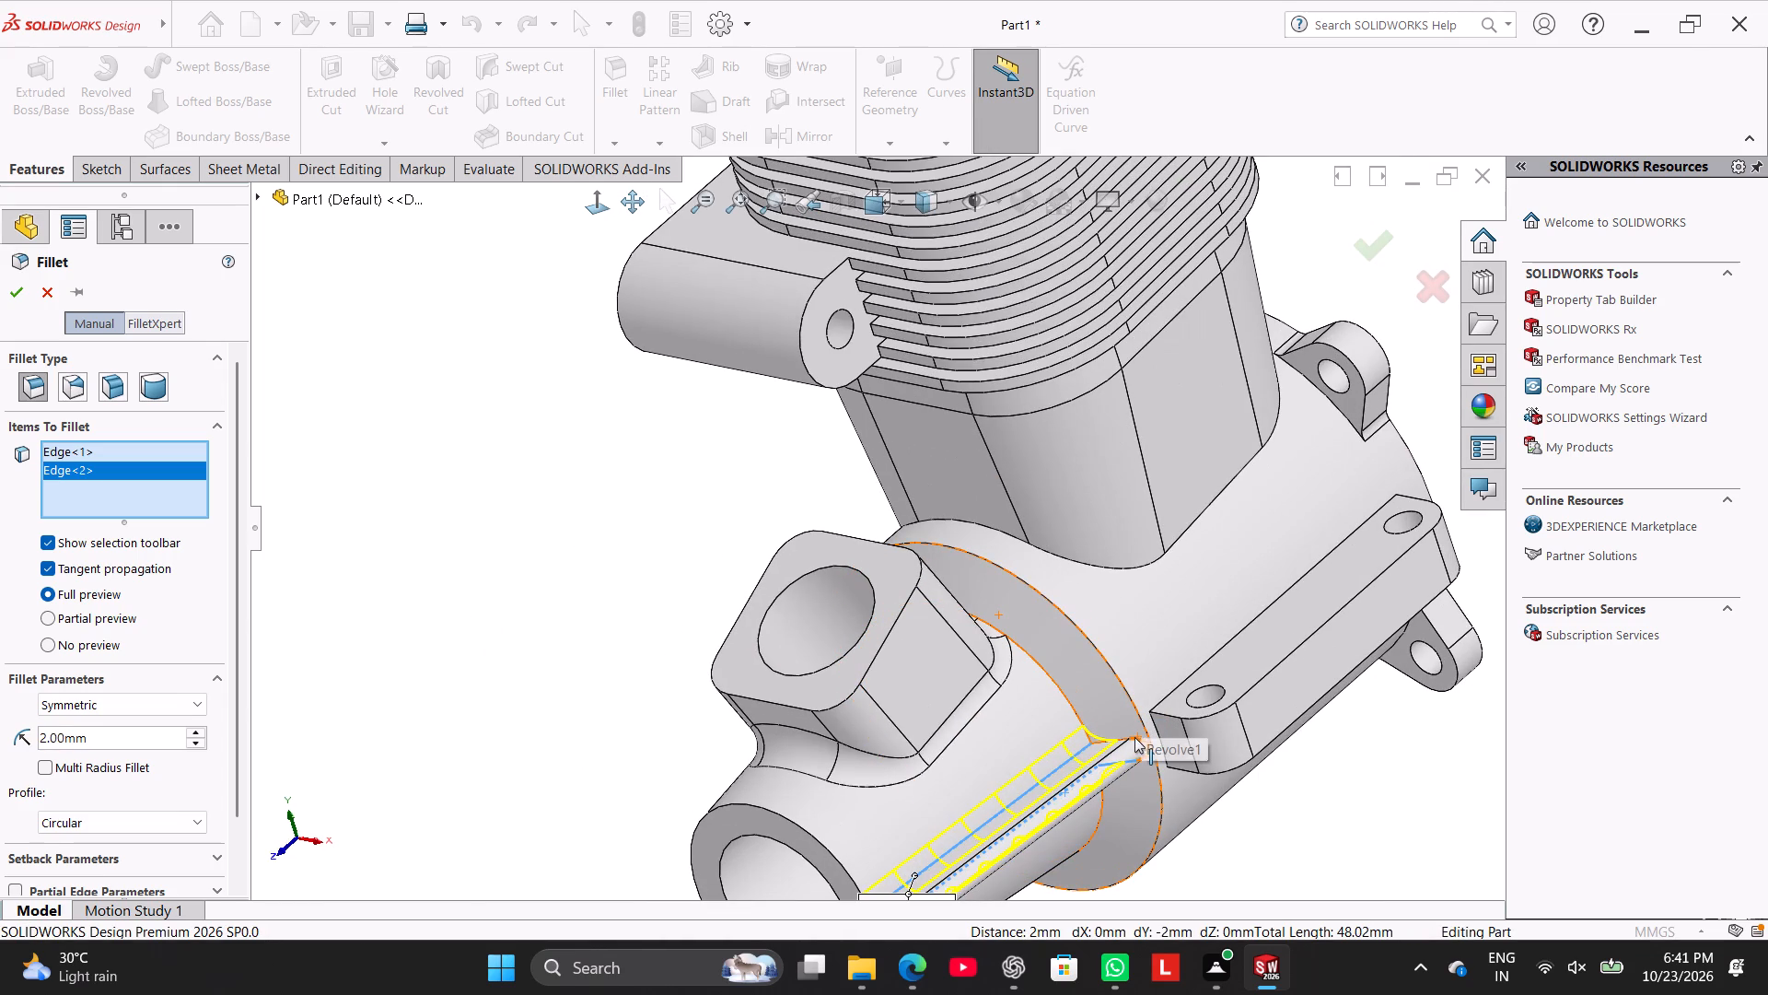
click(1132, 738)
scroll(538, 673, up, 2)
middle_drag(544, 673, 585, 690)
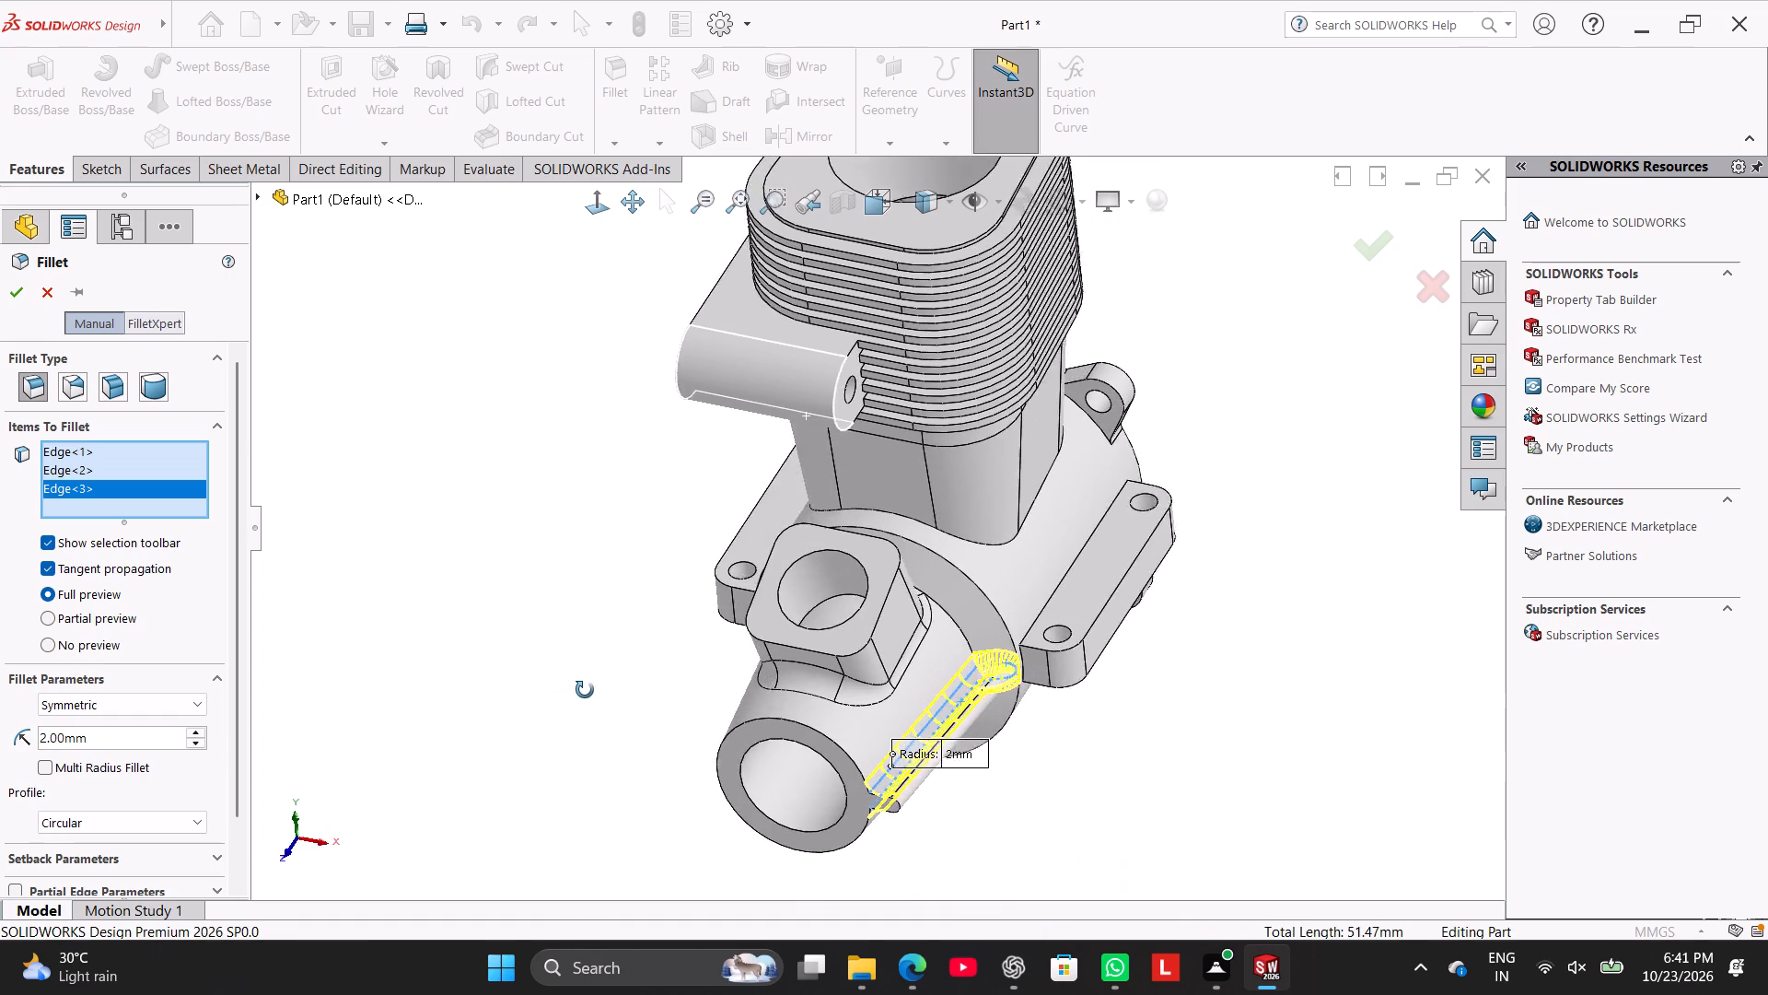
middle_drag(585, 690, 552, 686)
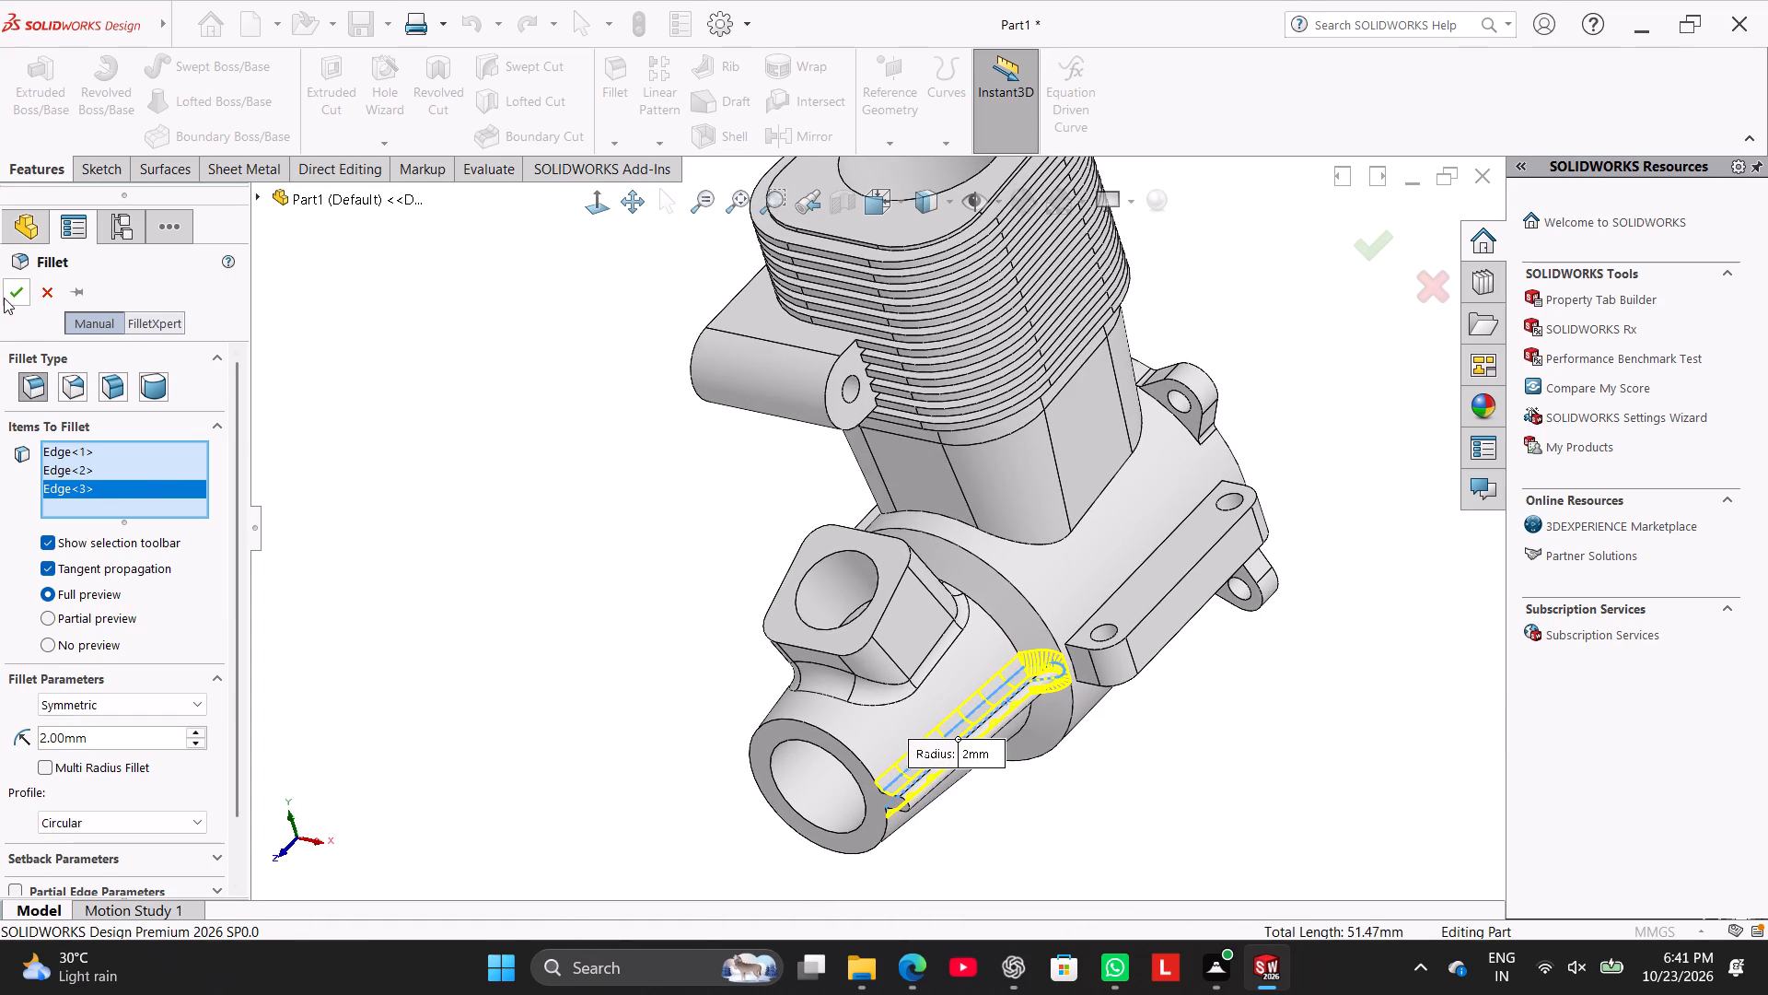
click(7, 297)
click(526, 573)
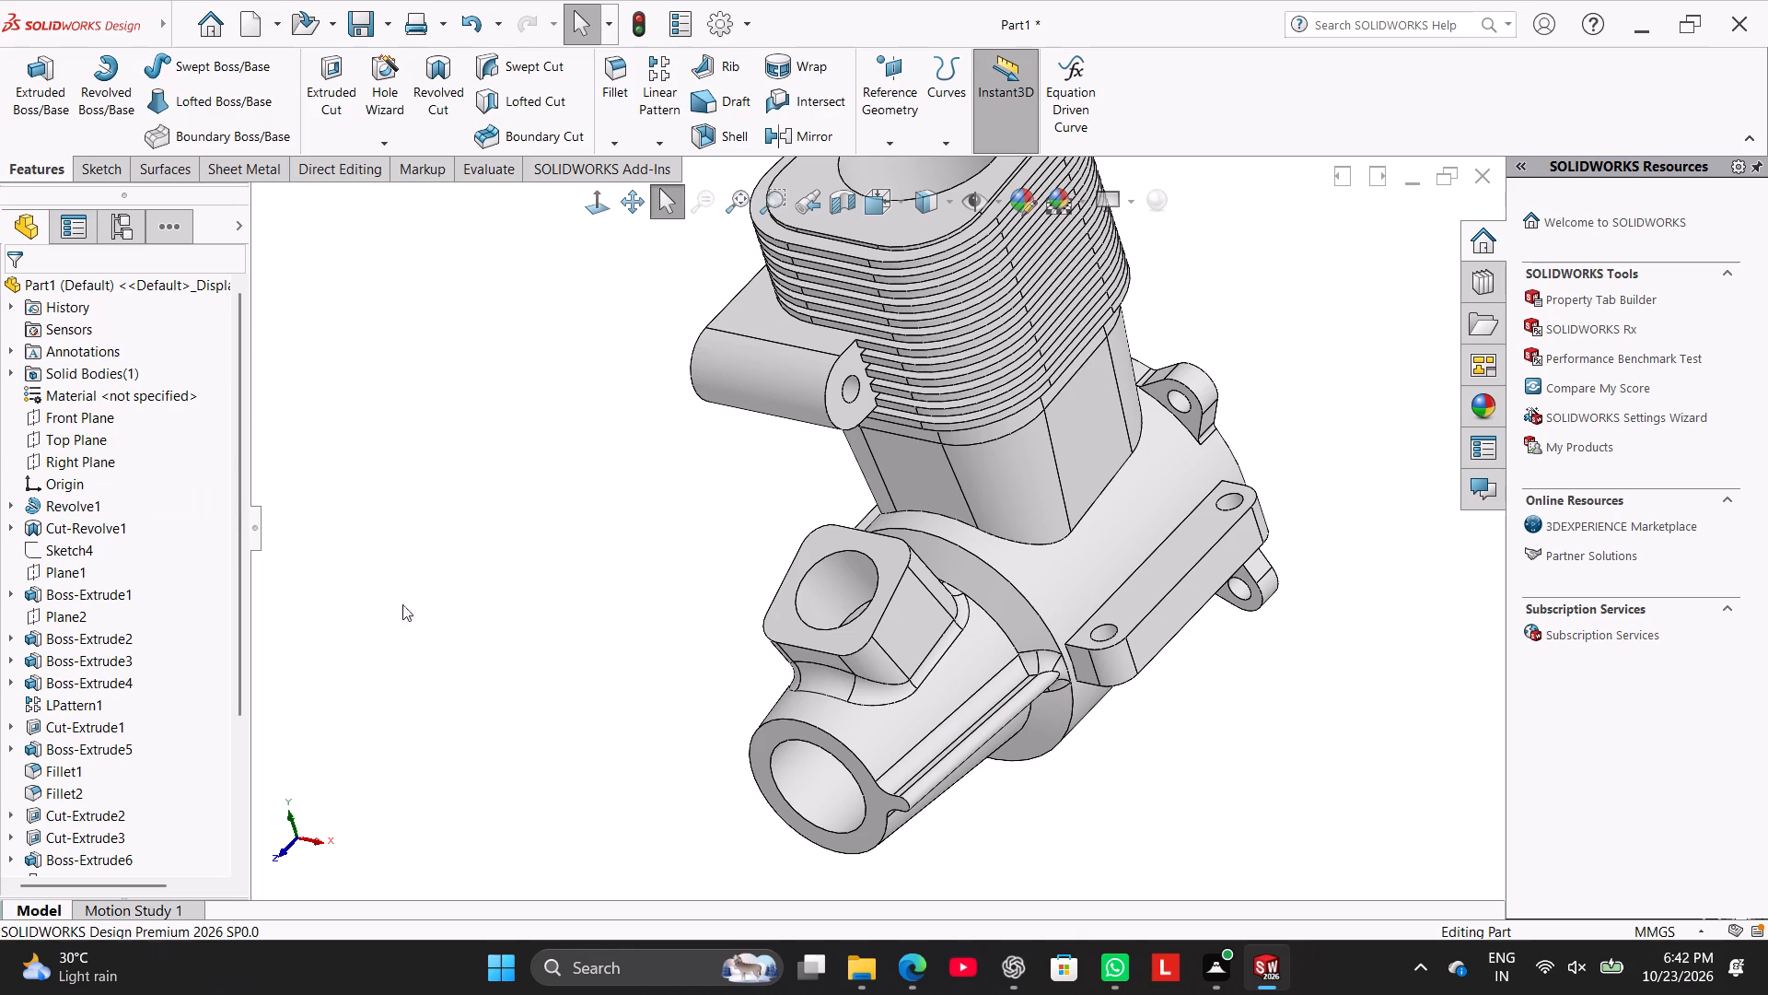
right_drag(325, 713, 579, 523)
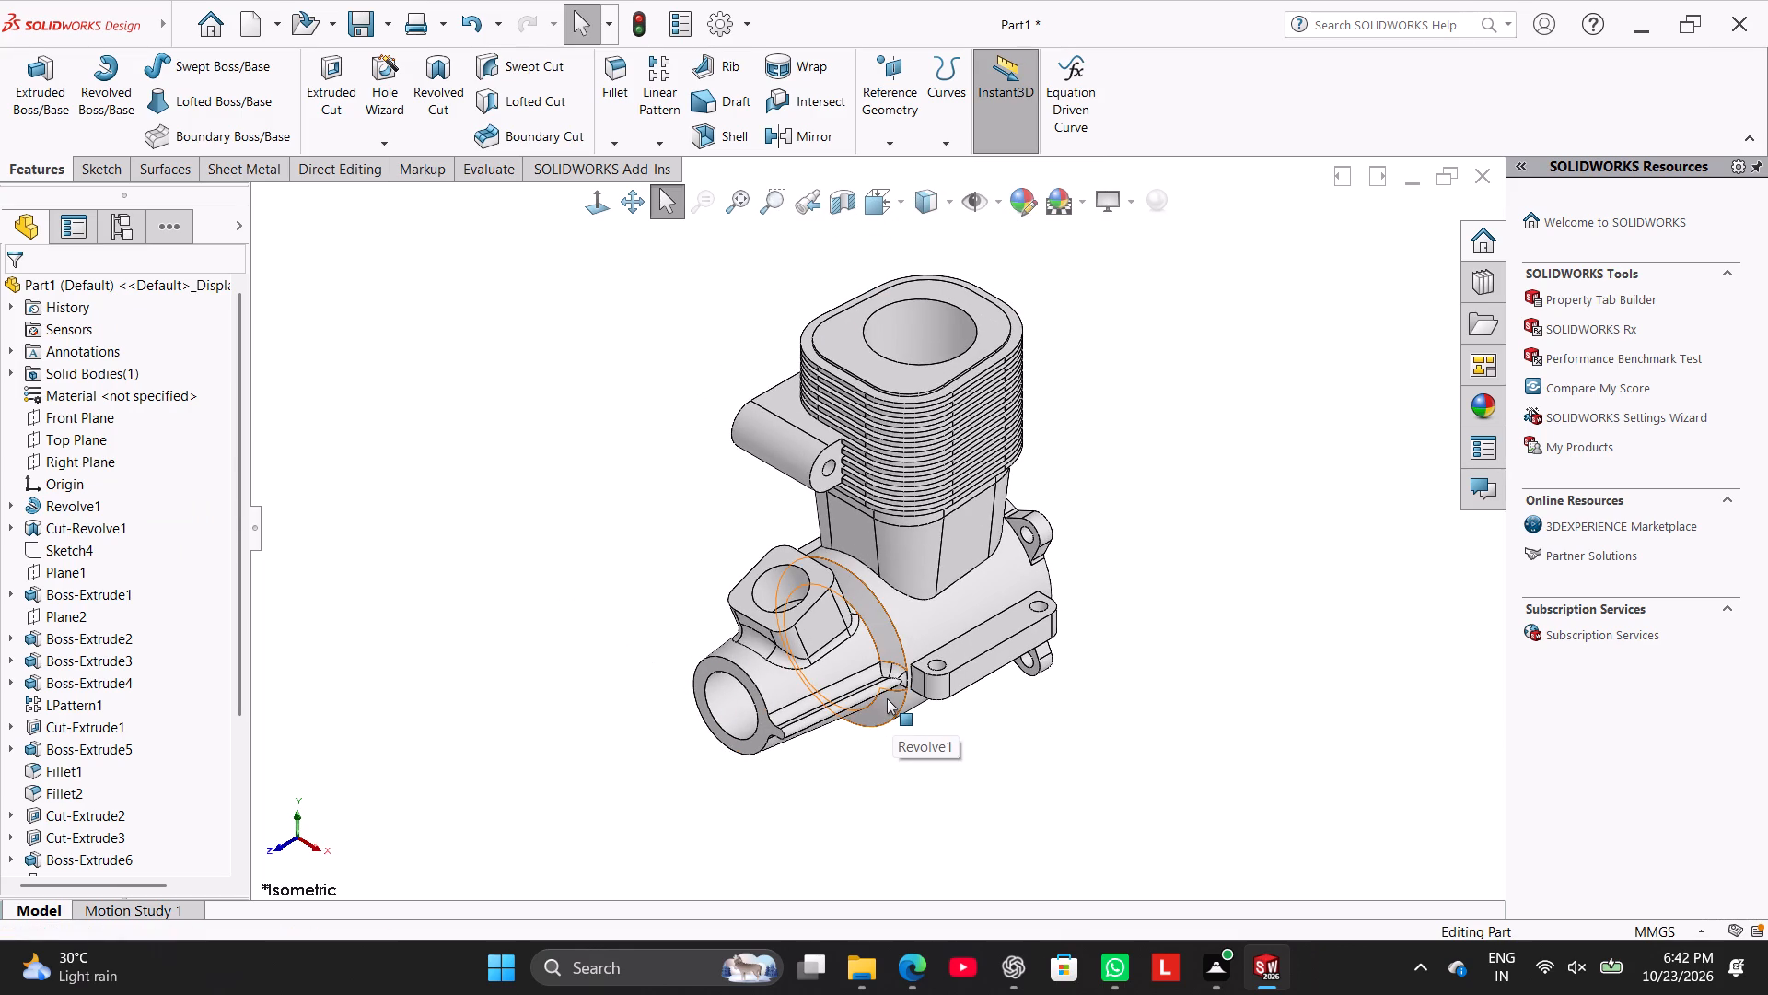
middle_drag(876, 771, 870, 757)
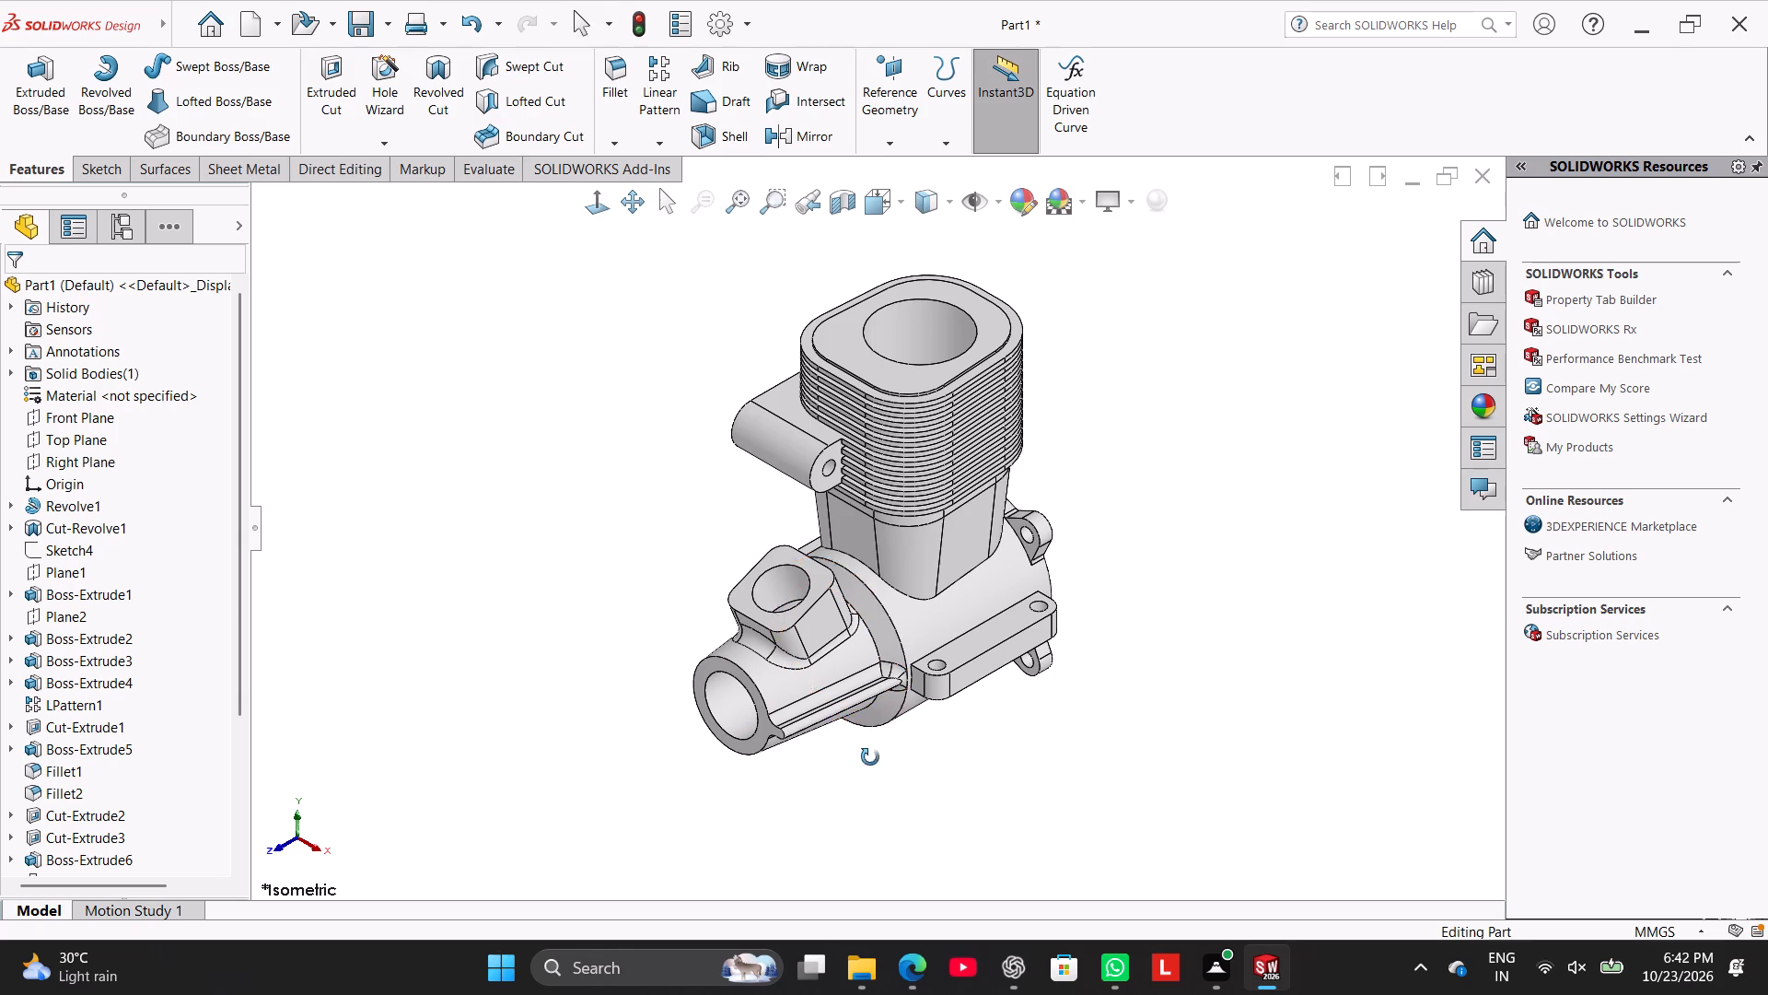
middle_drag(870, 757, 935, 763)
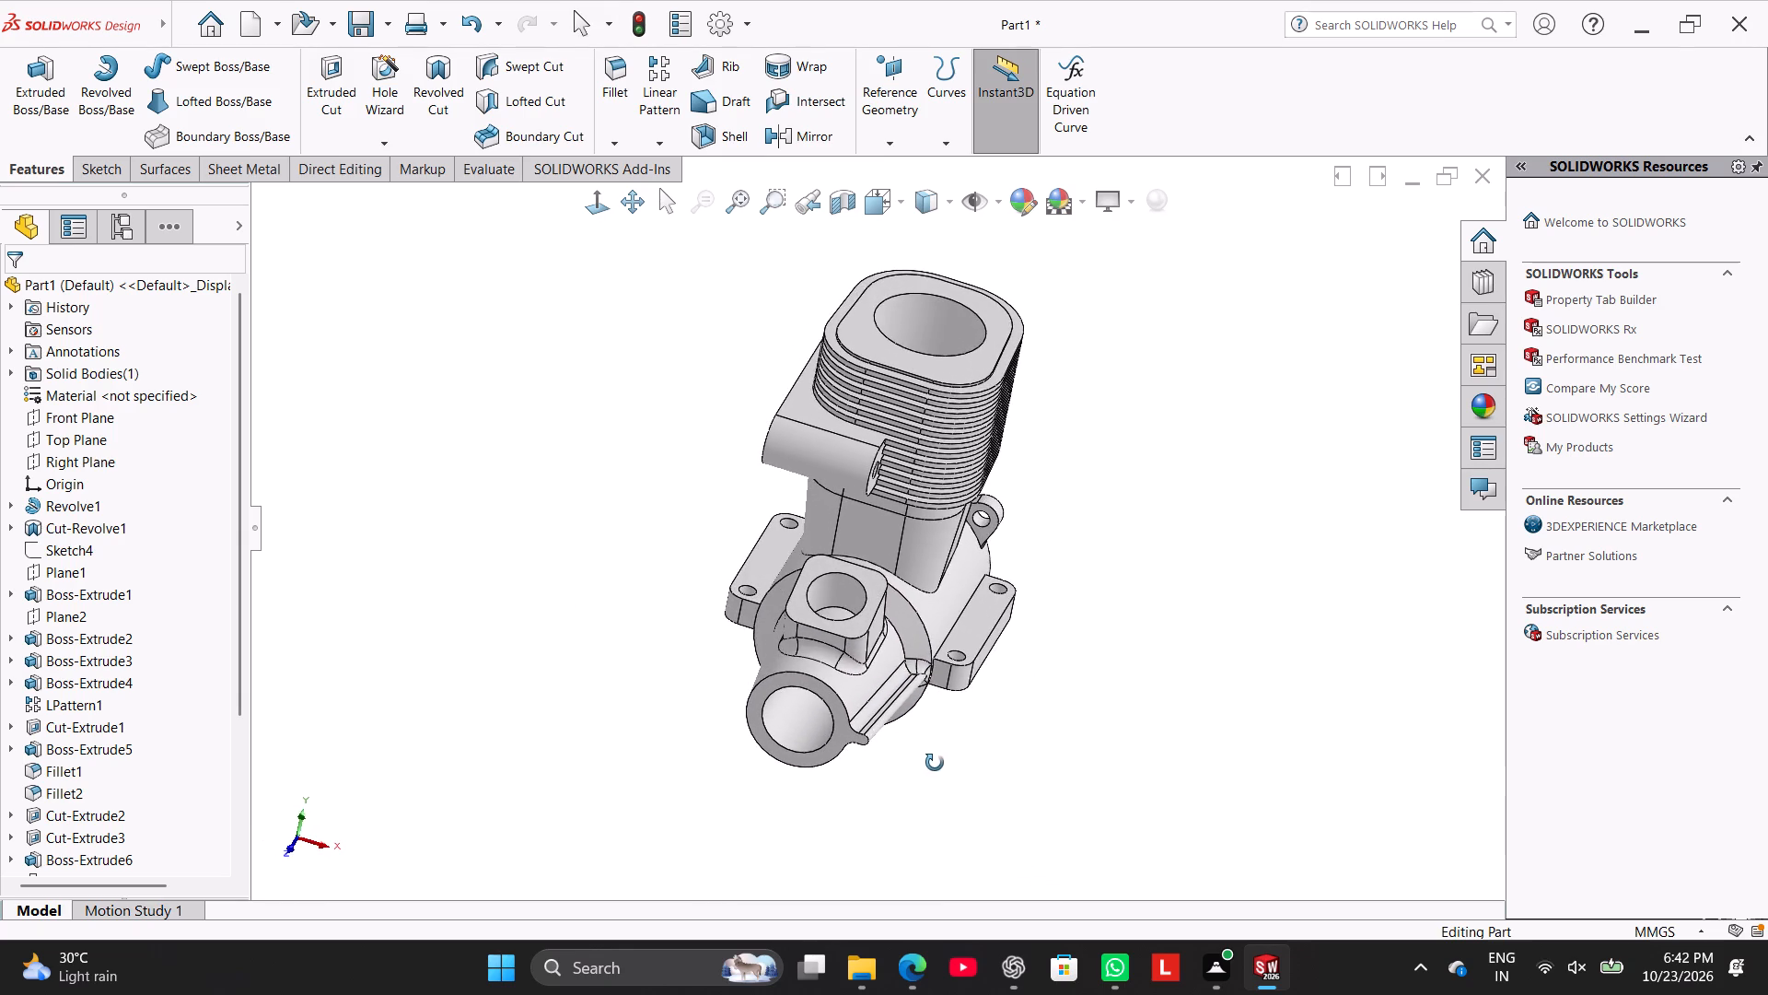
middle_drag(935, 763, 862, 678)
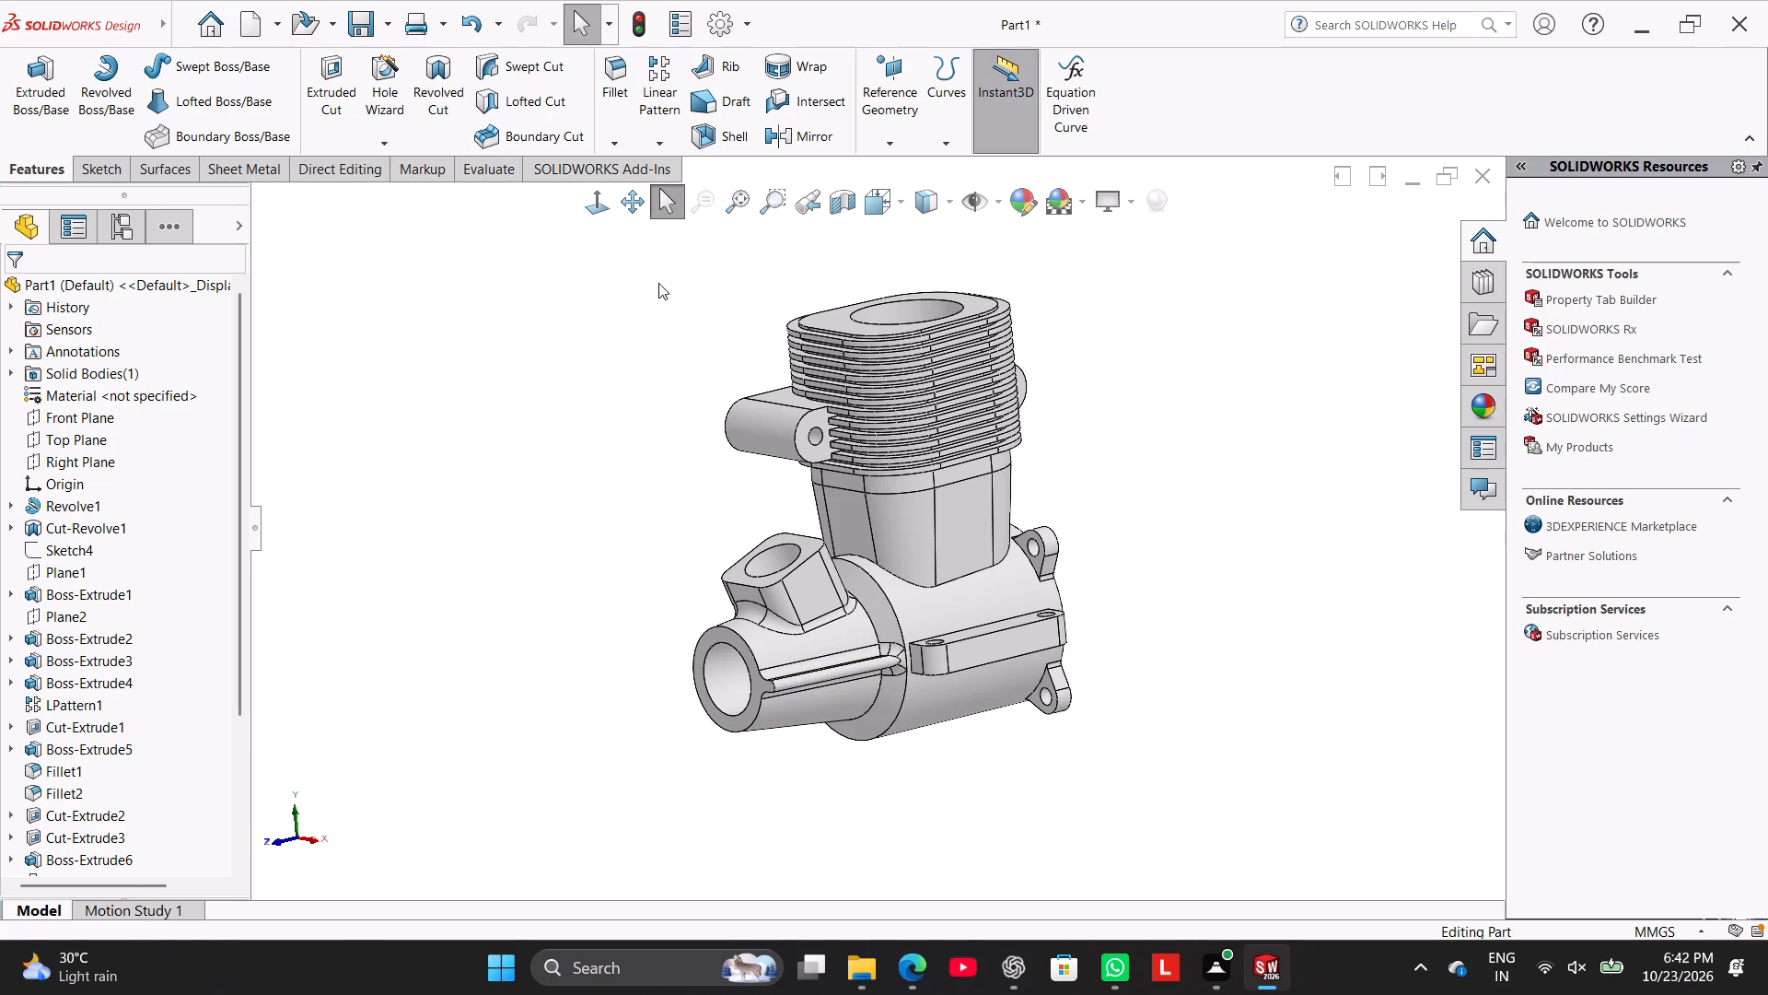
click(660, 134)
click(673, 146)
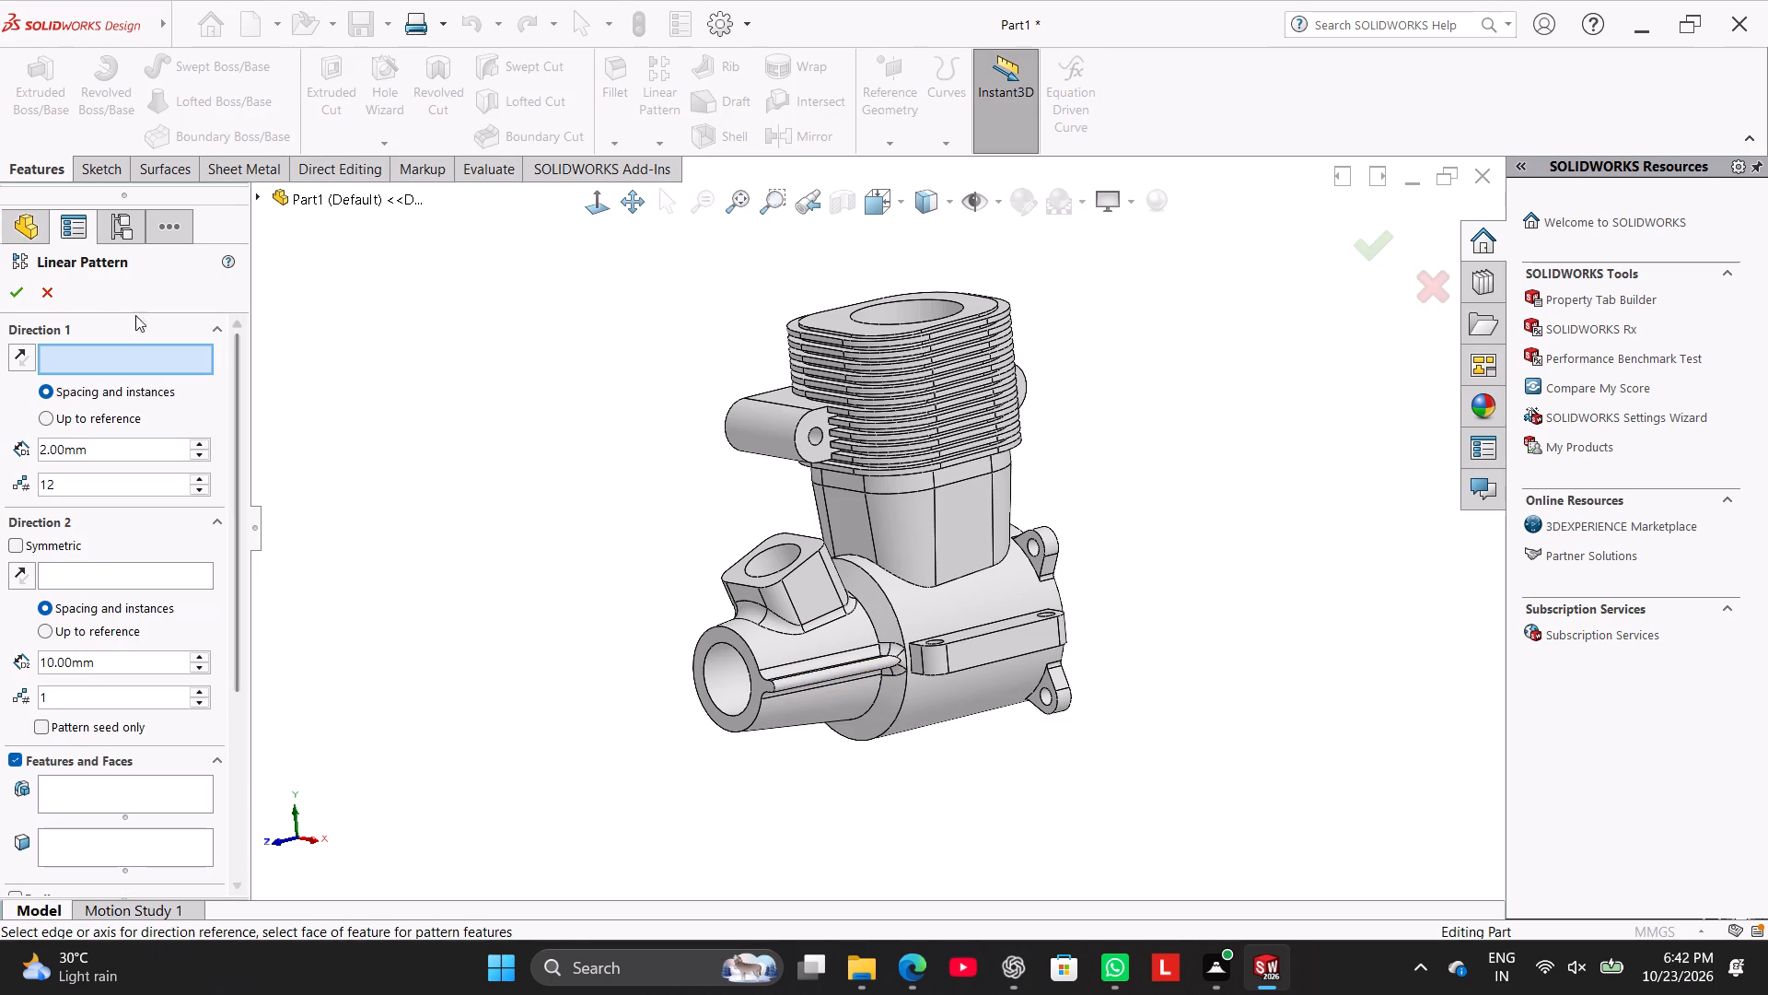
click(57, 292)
Set up a circular pattern of the swept rib and its fillet about the front bore's face, with 4 equally spaced instances over 360°.
click(654, 146)
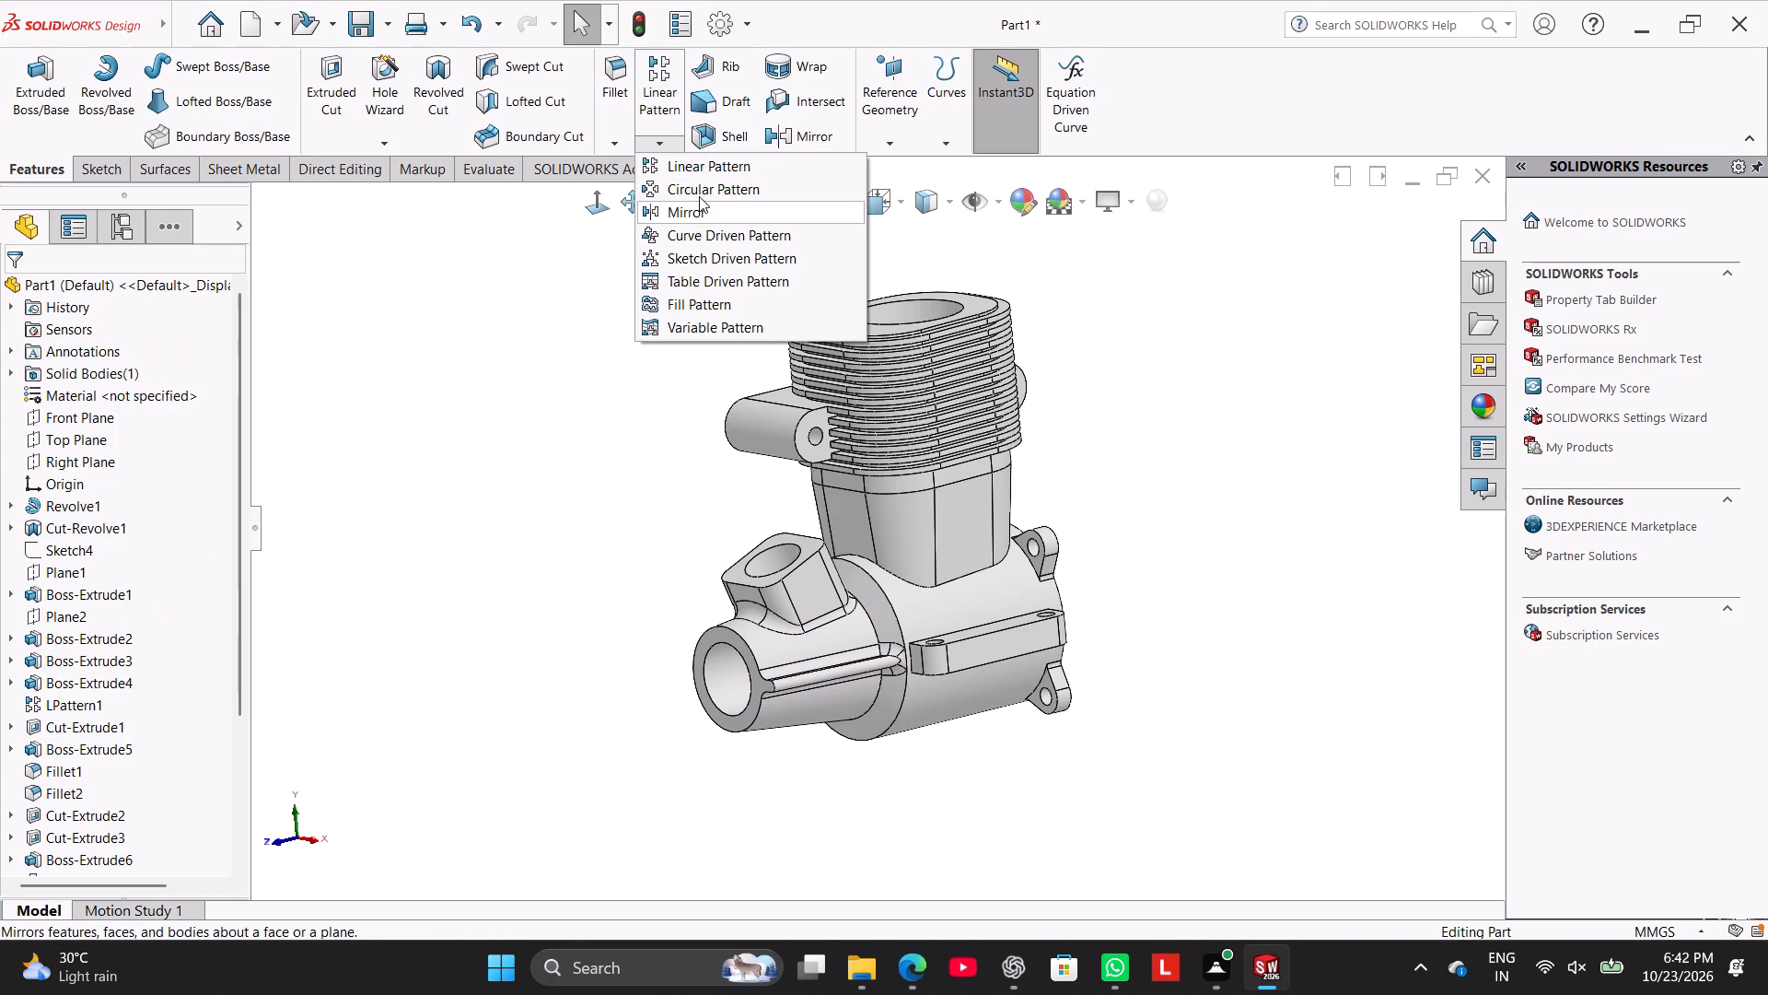
click(699, 193)
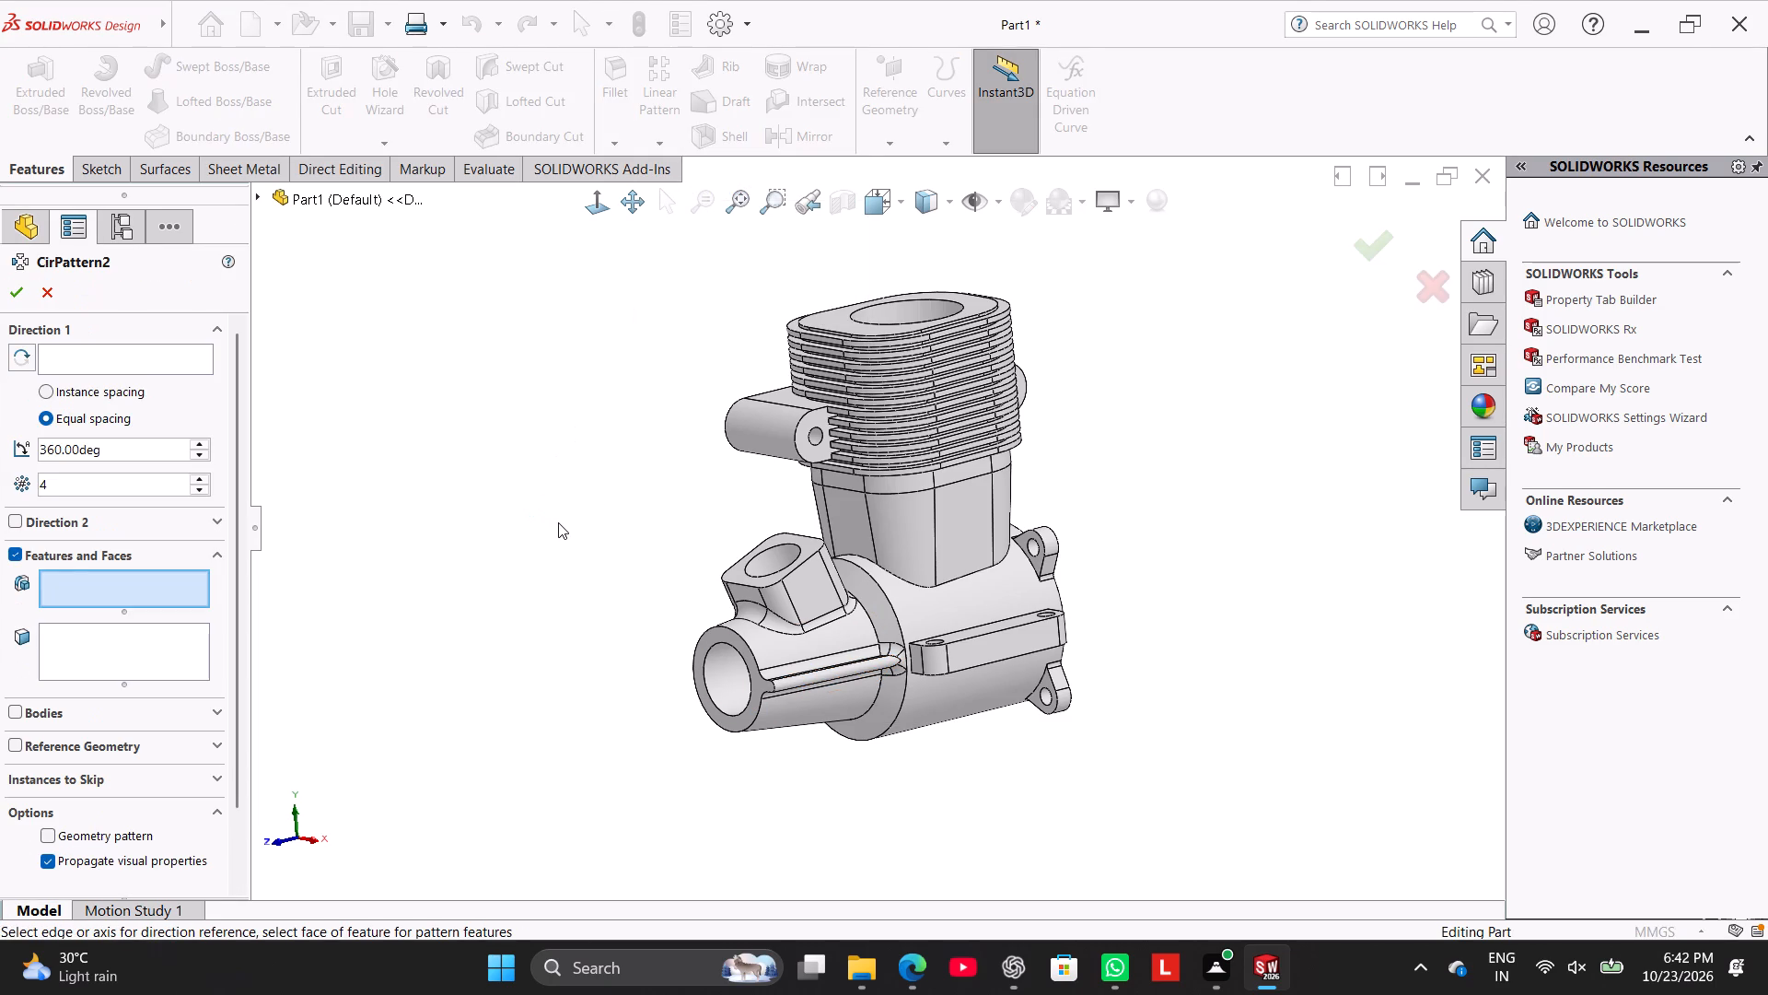
middle_drag(587, 539, 596, 545)
middle_drag(596, 545, 660, 600)
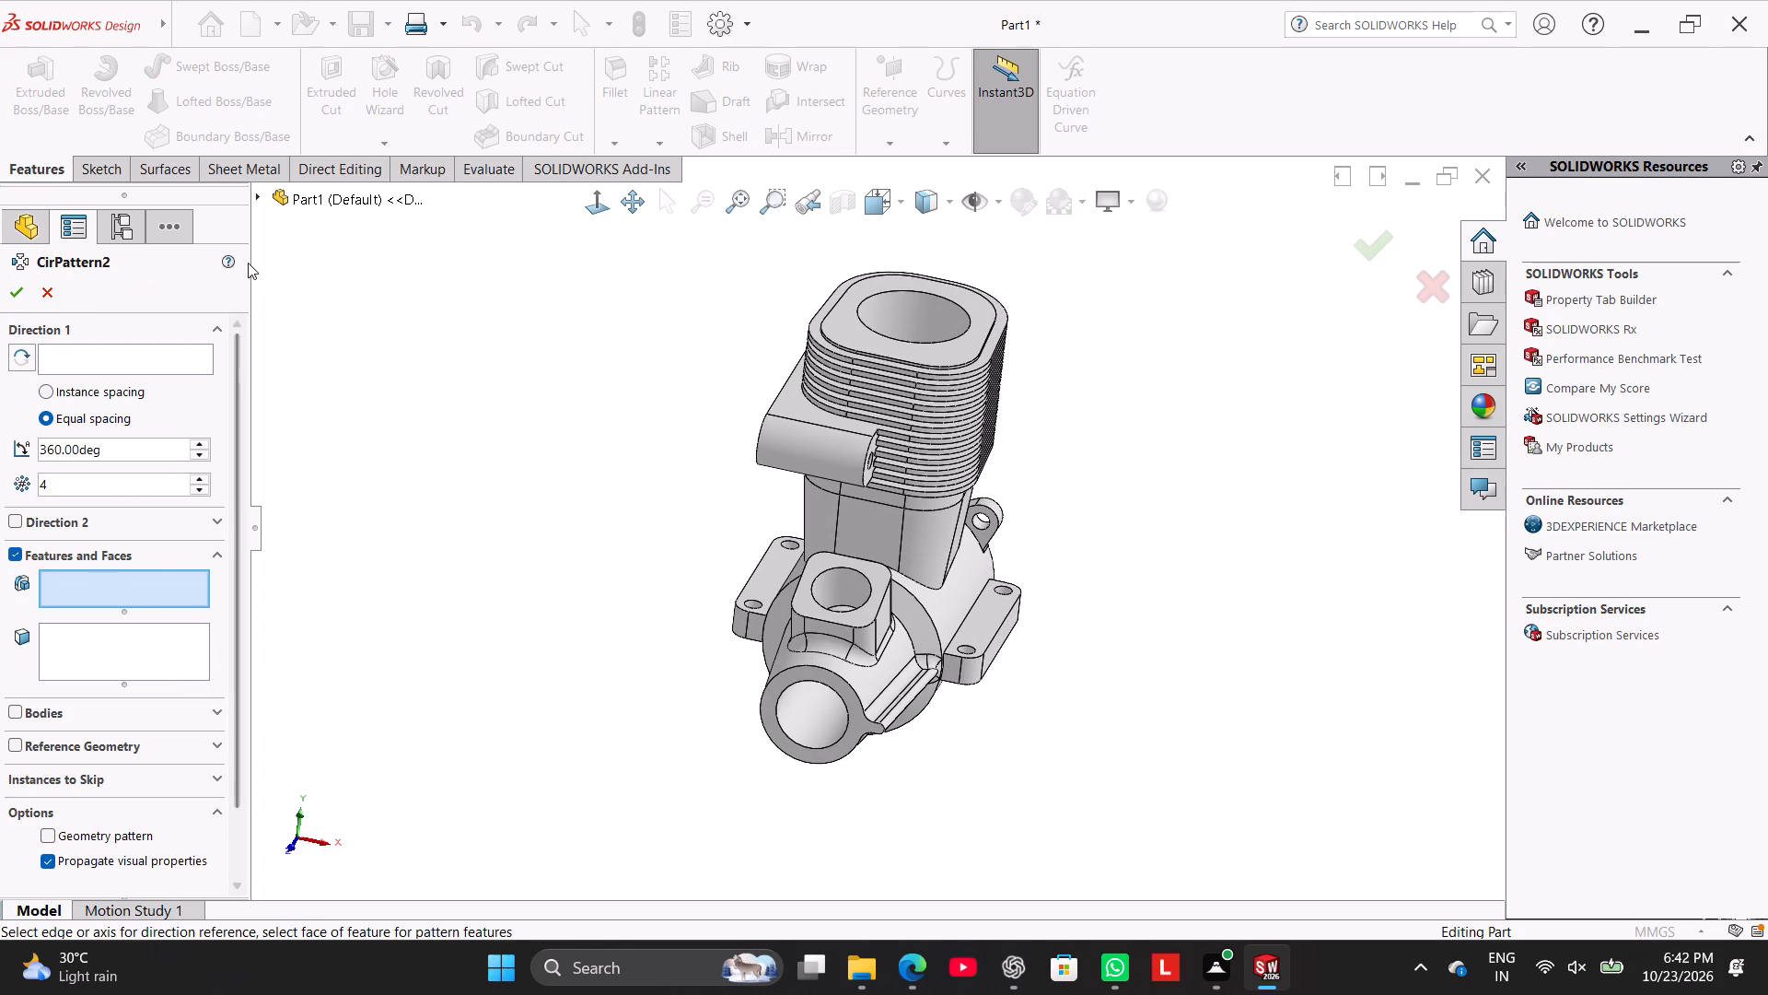
click(271, 206)
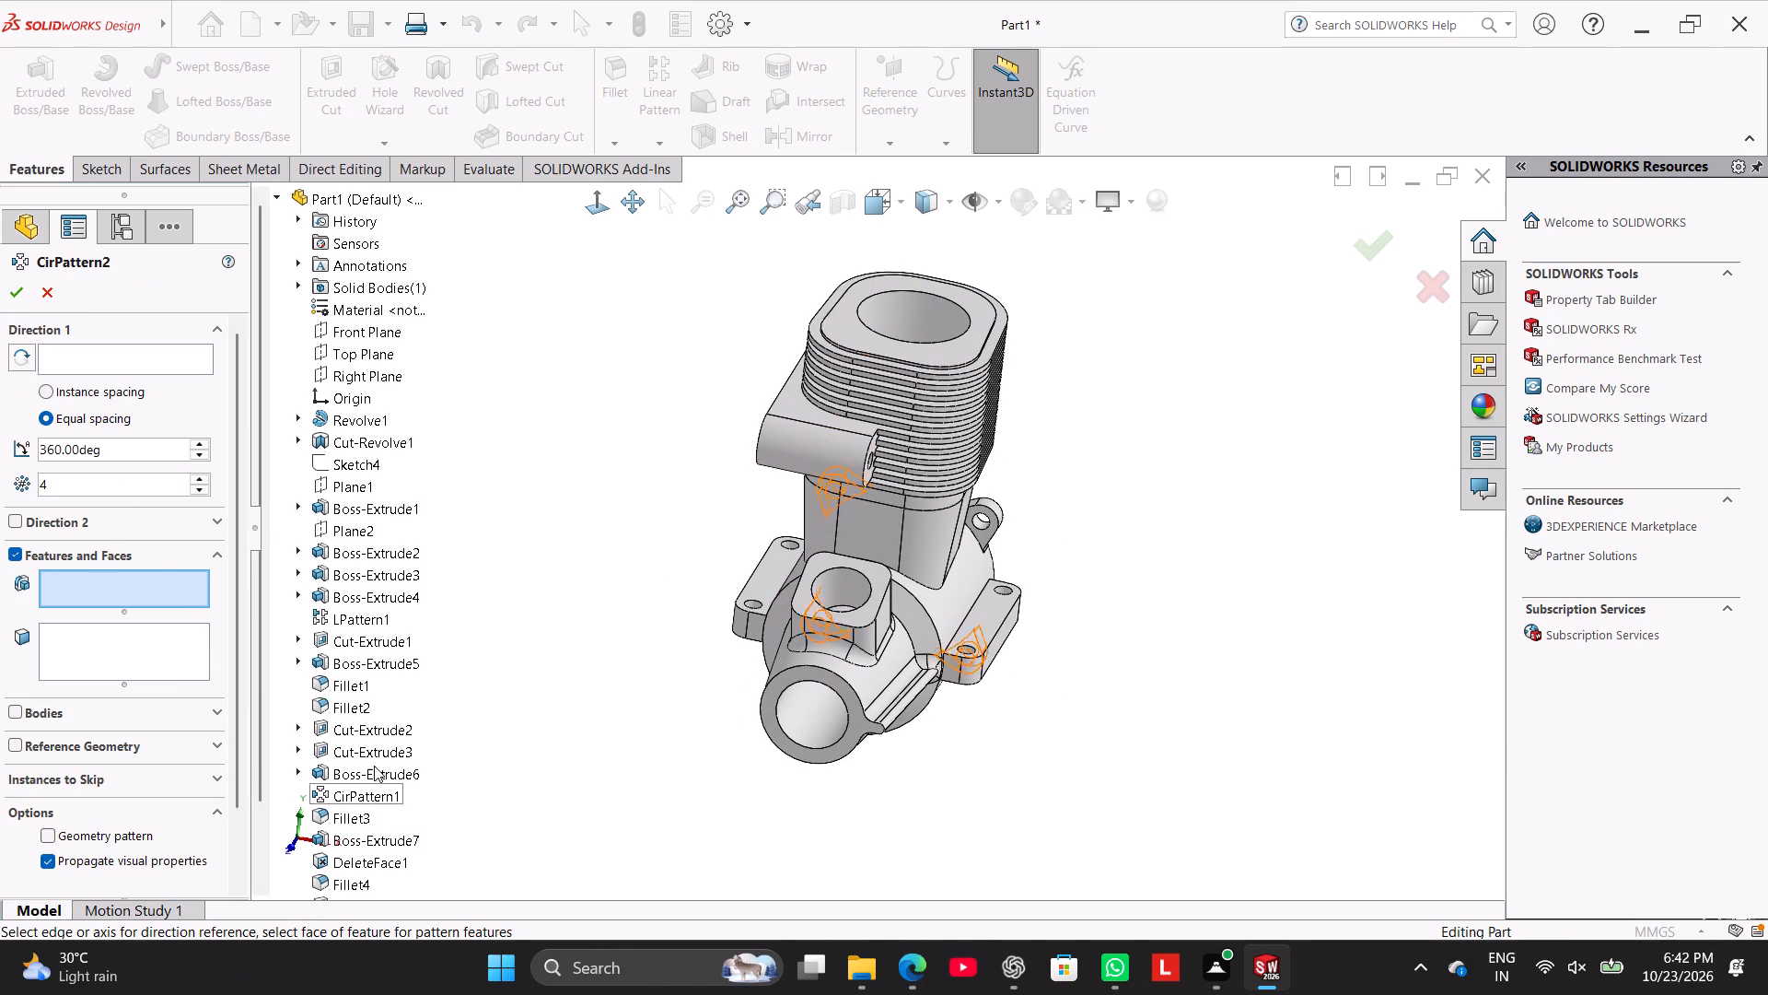
scroll(416, 667, down, 2)
scroll(402, 740, down, 3)
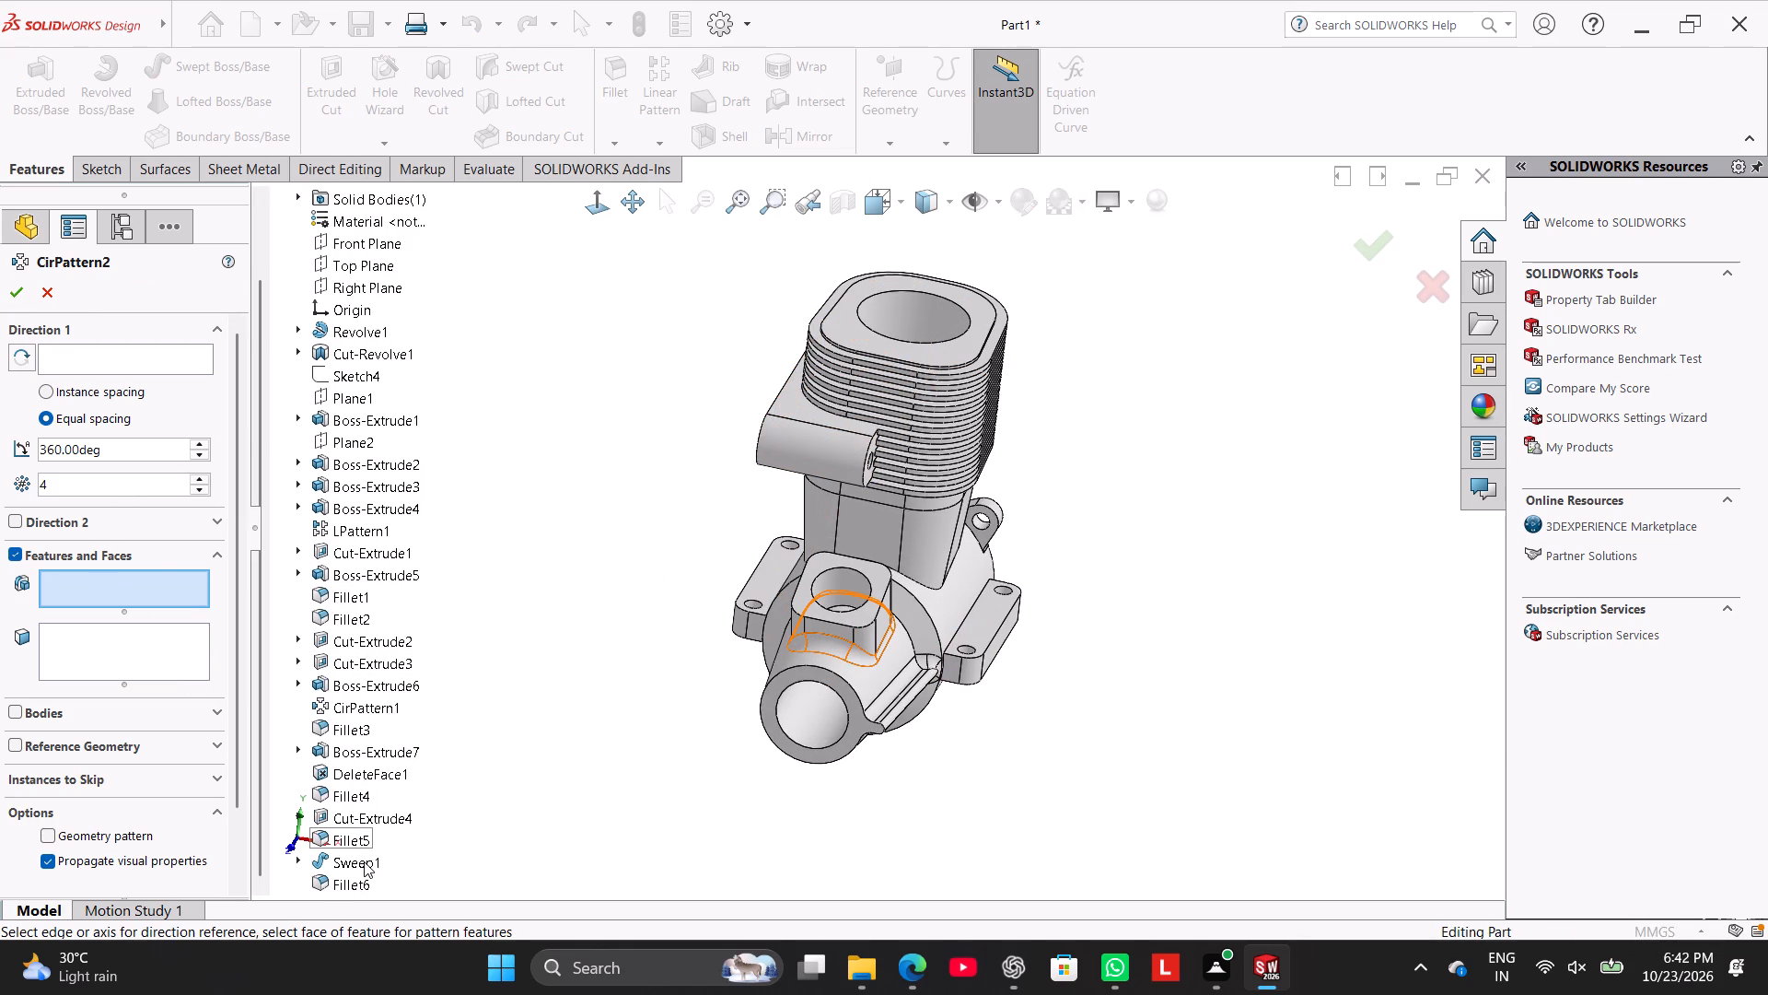
click(355, 878)
click(355, 867)
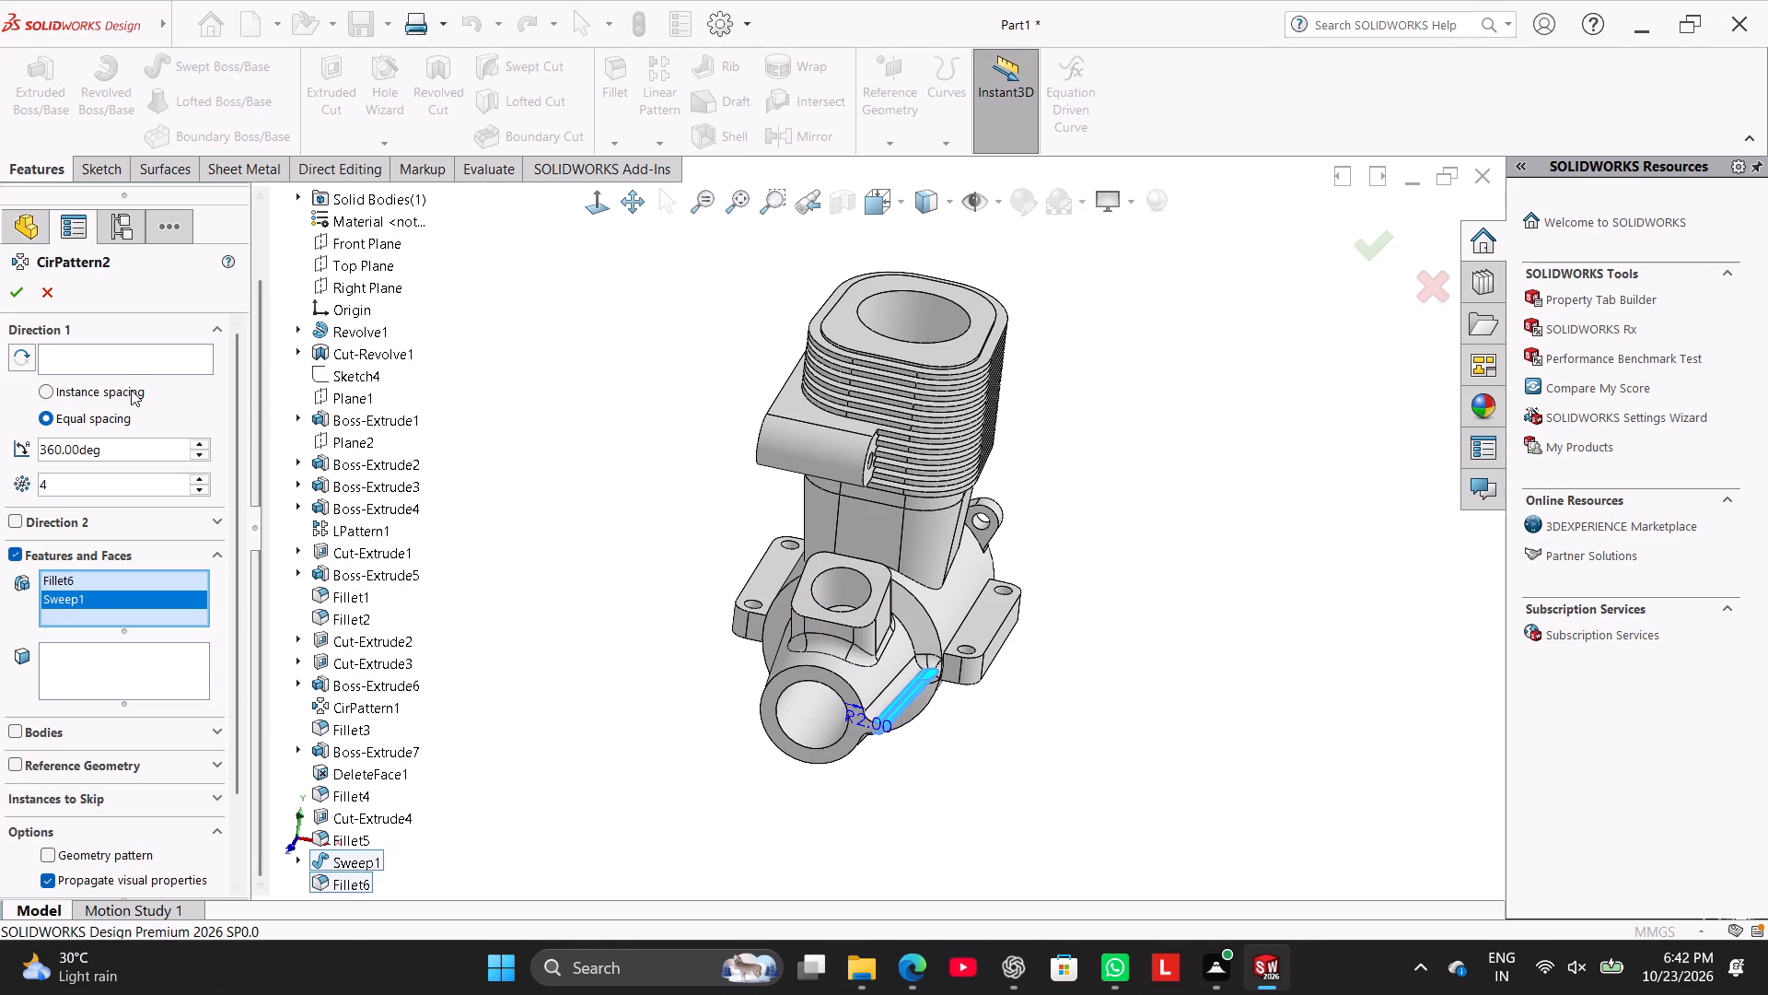
click(134, 362)
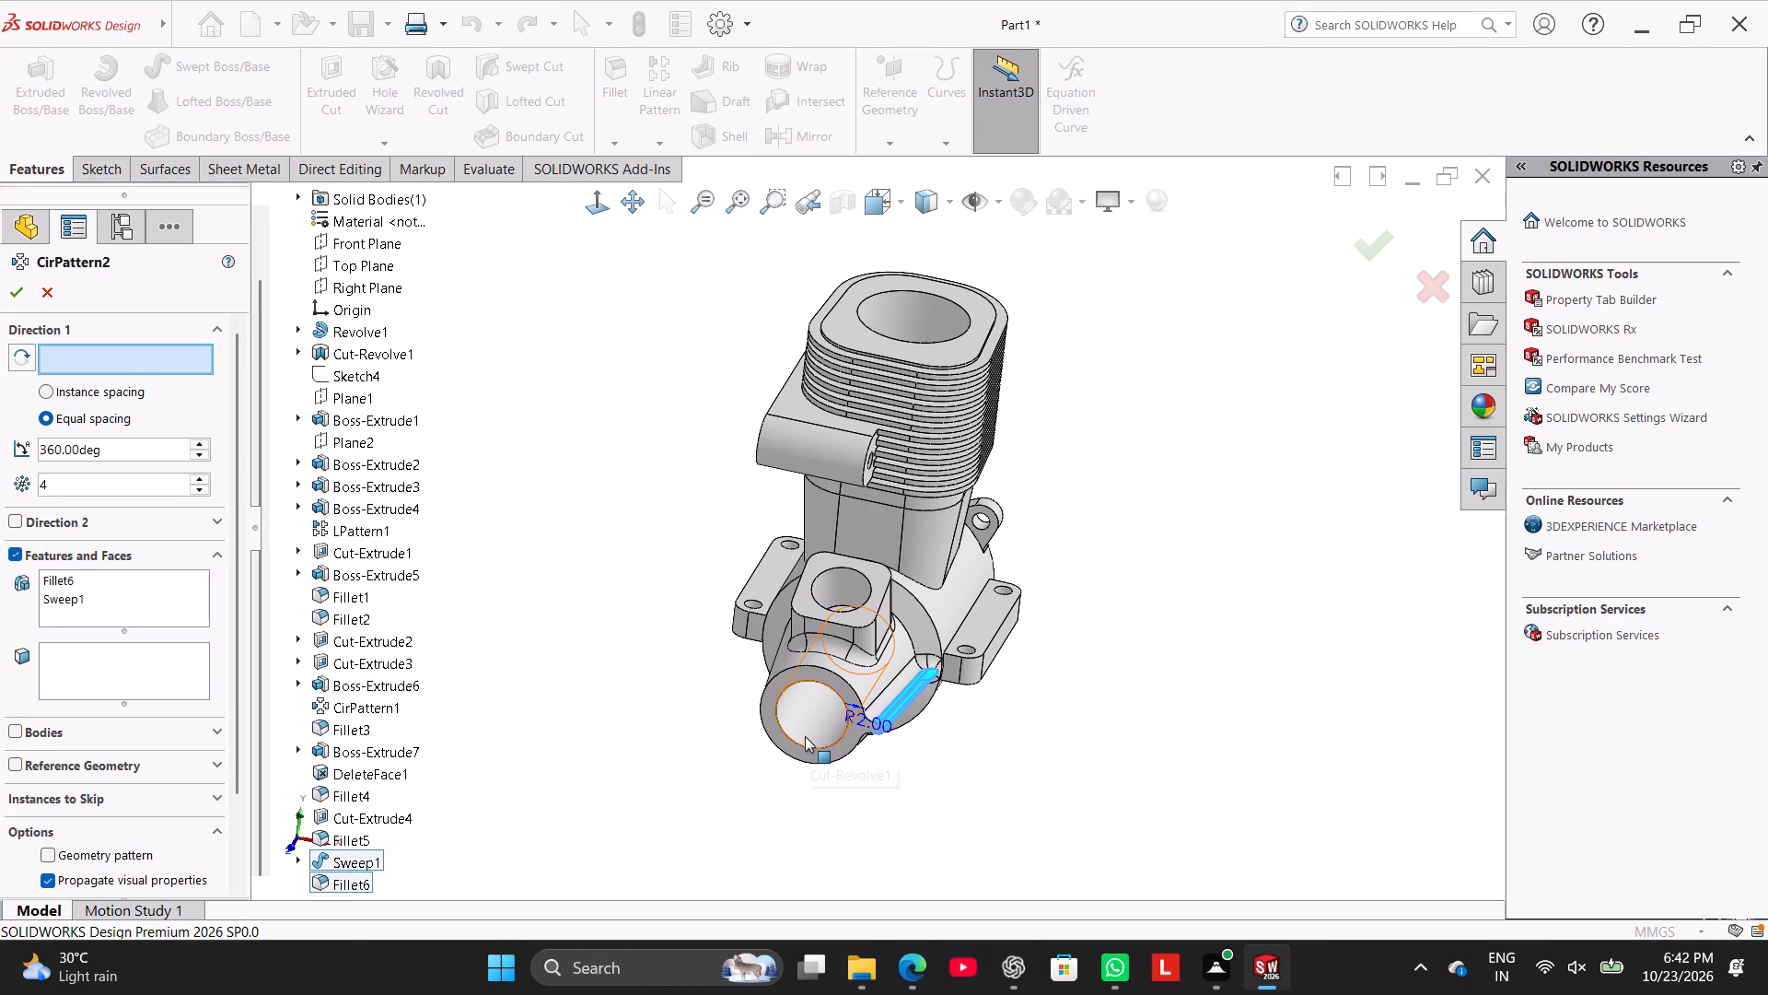
click(805, 736)
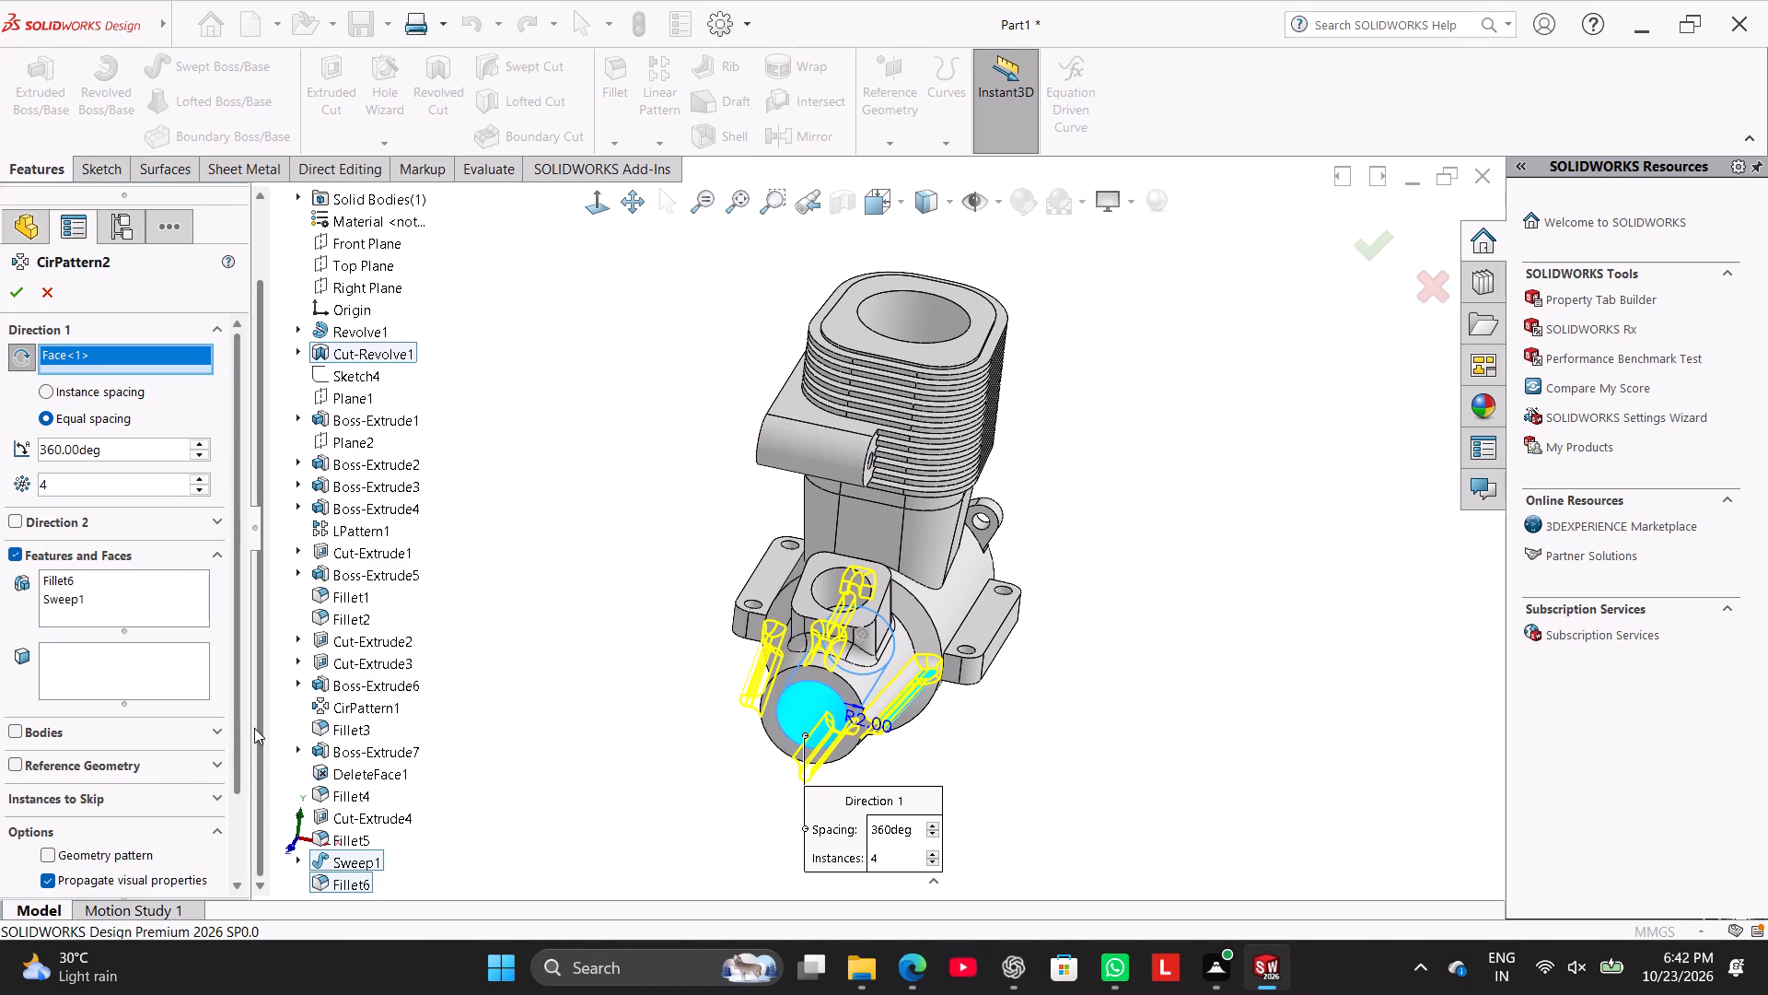
Skip only the pattern instance that runs through the square port boss and complete the circular pattern.
drag(238, 716, 251, 819)
click(166, 689)
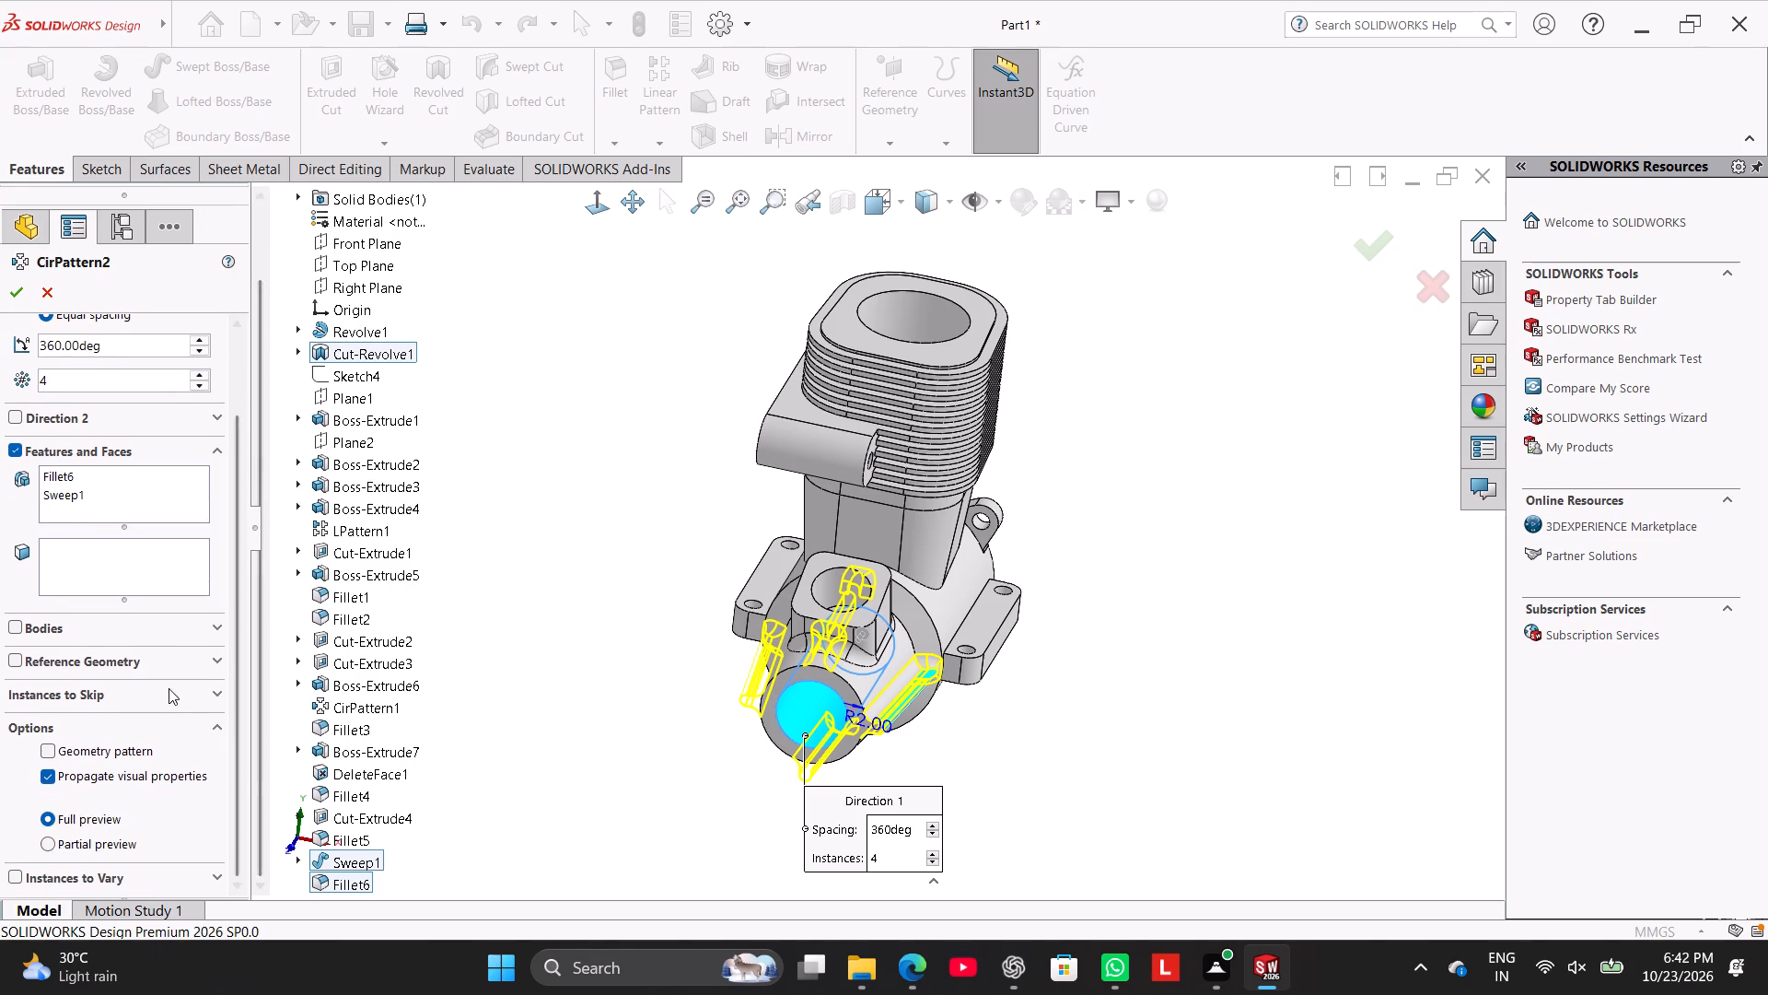
click(156, 722)
scroll(760, 691, down, 4)
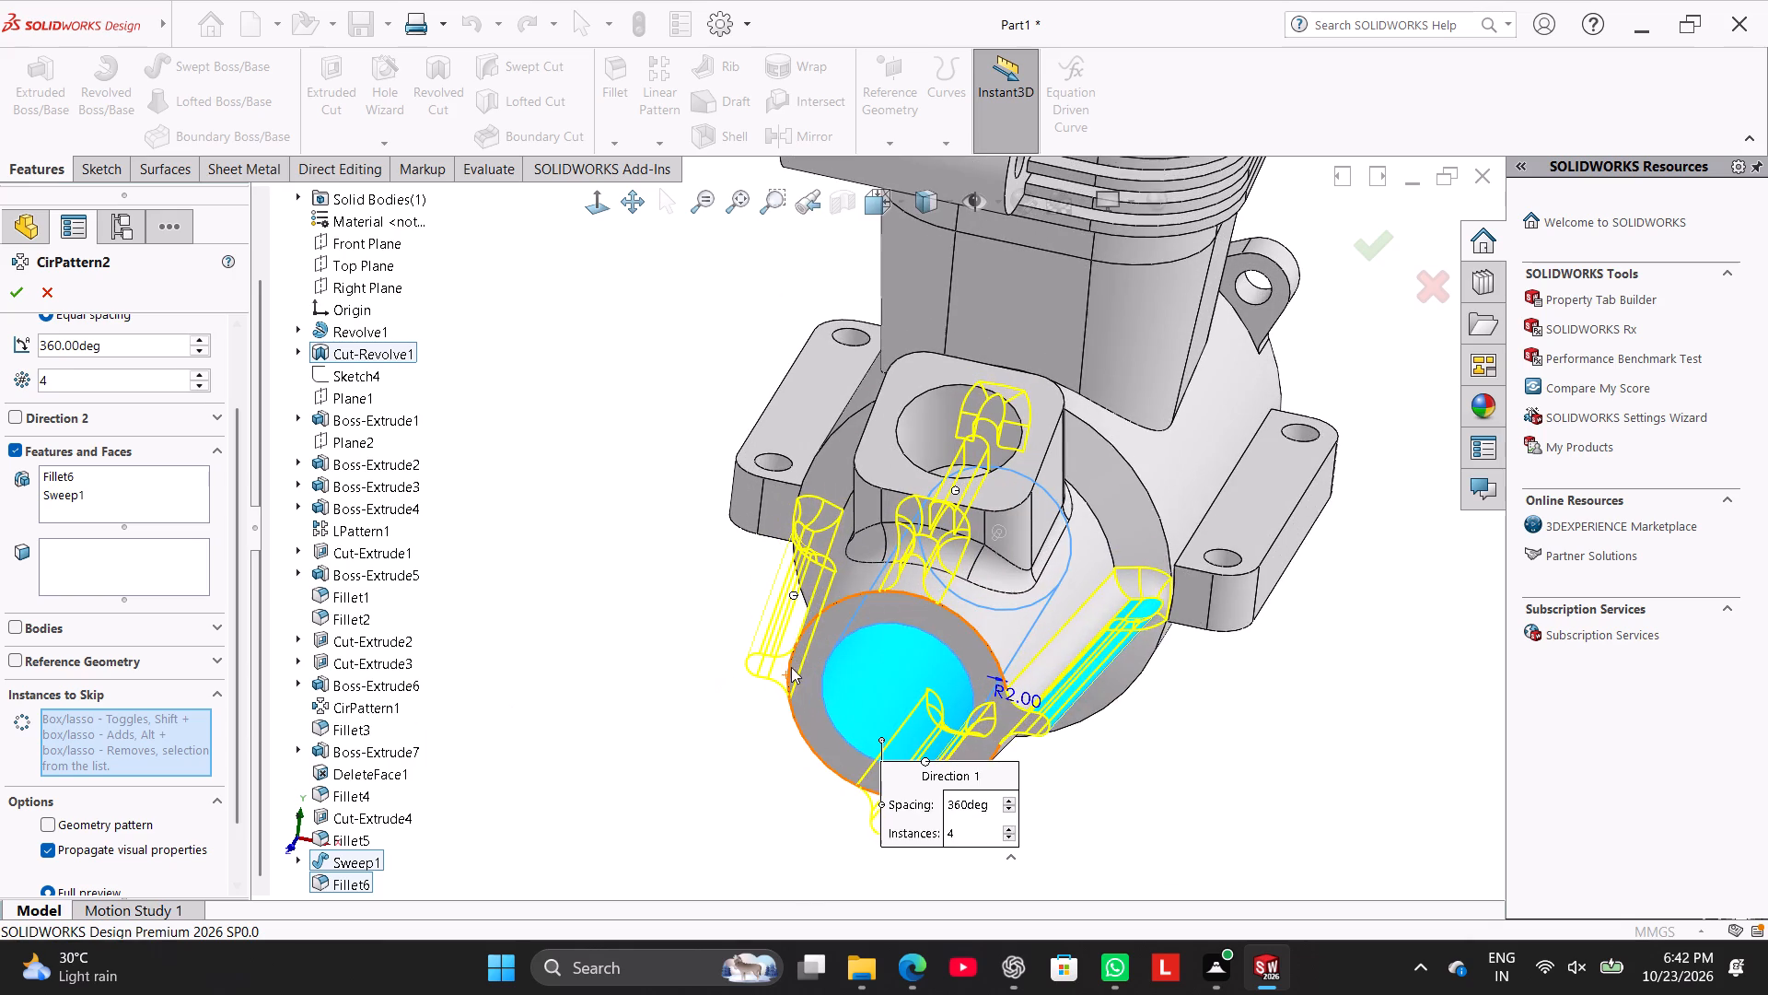
click(793, 592)
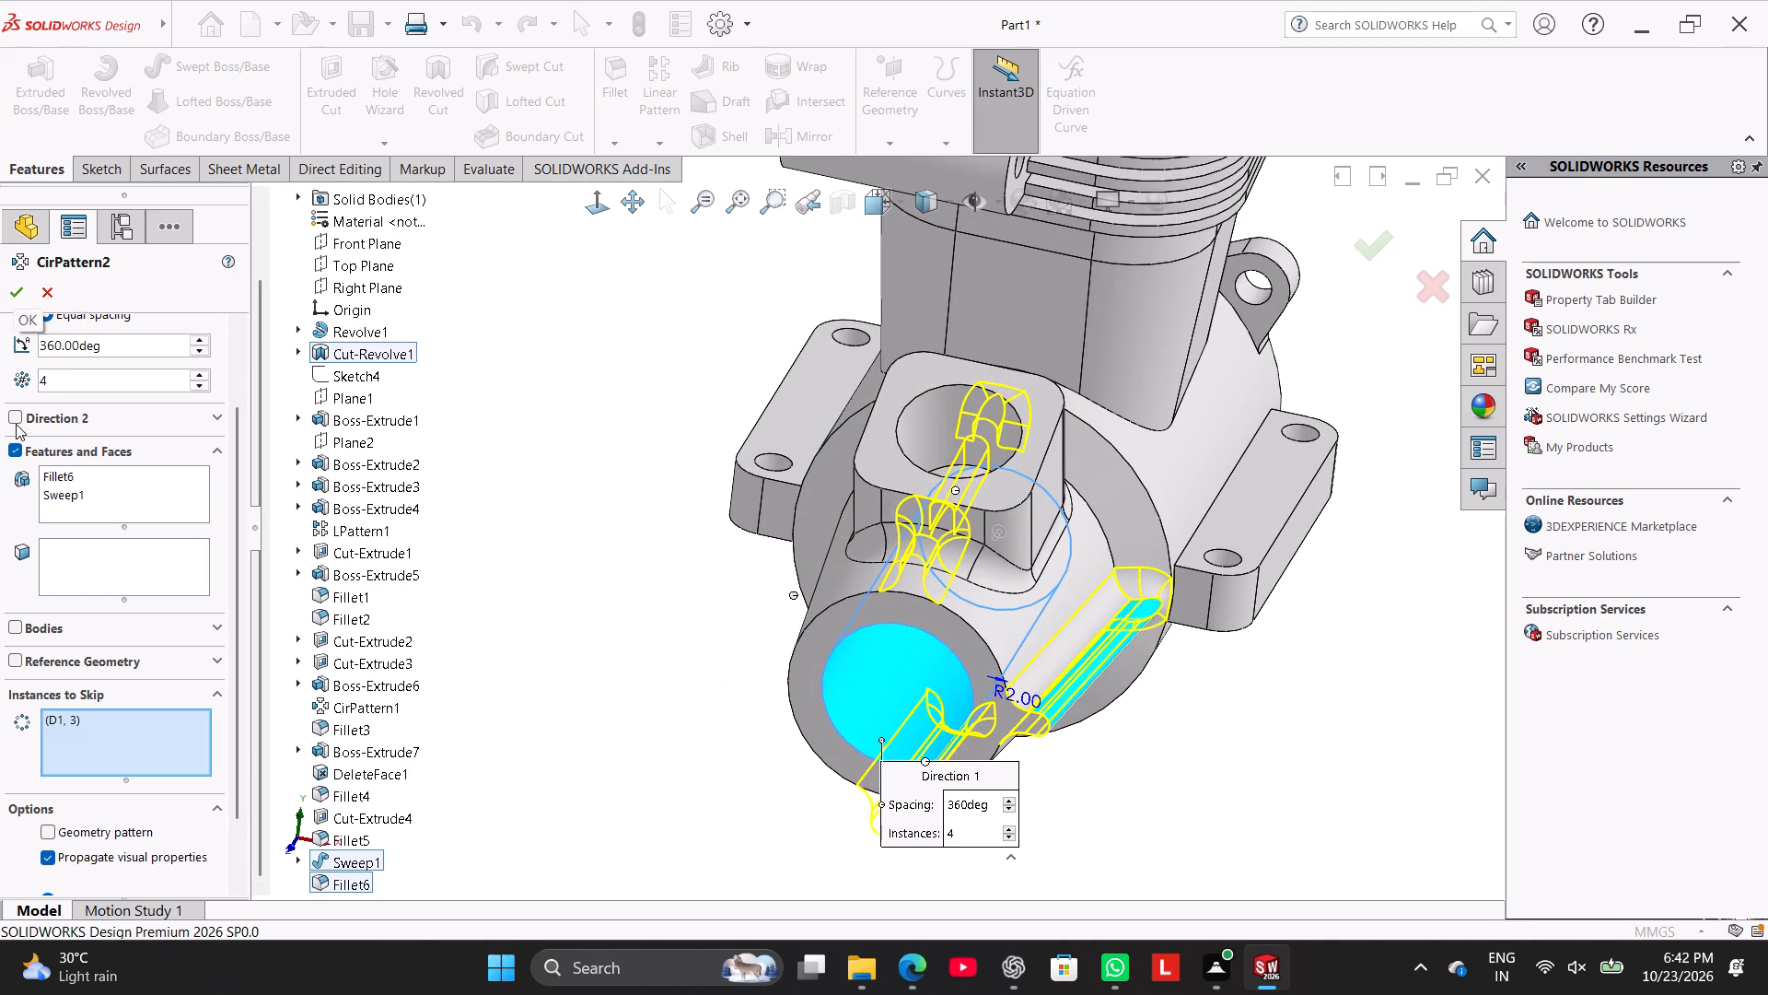
right_click(103, 718)
click(131, 733)
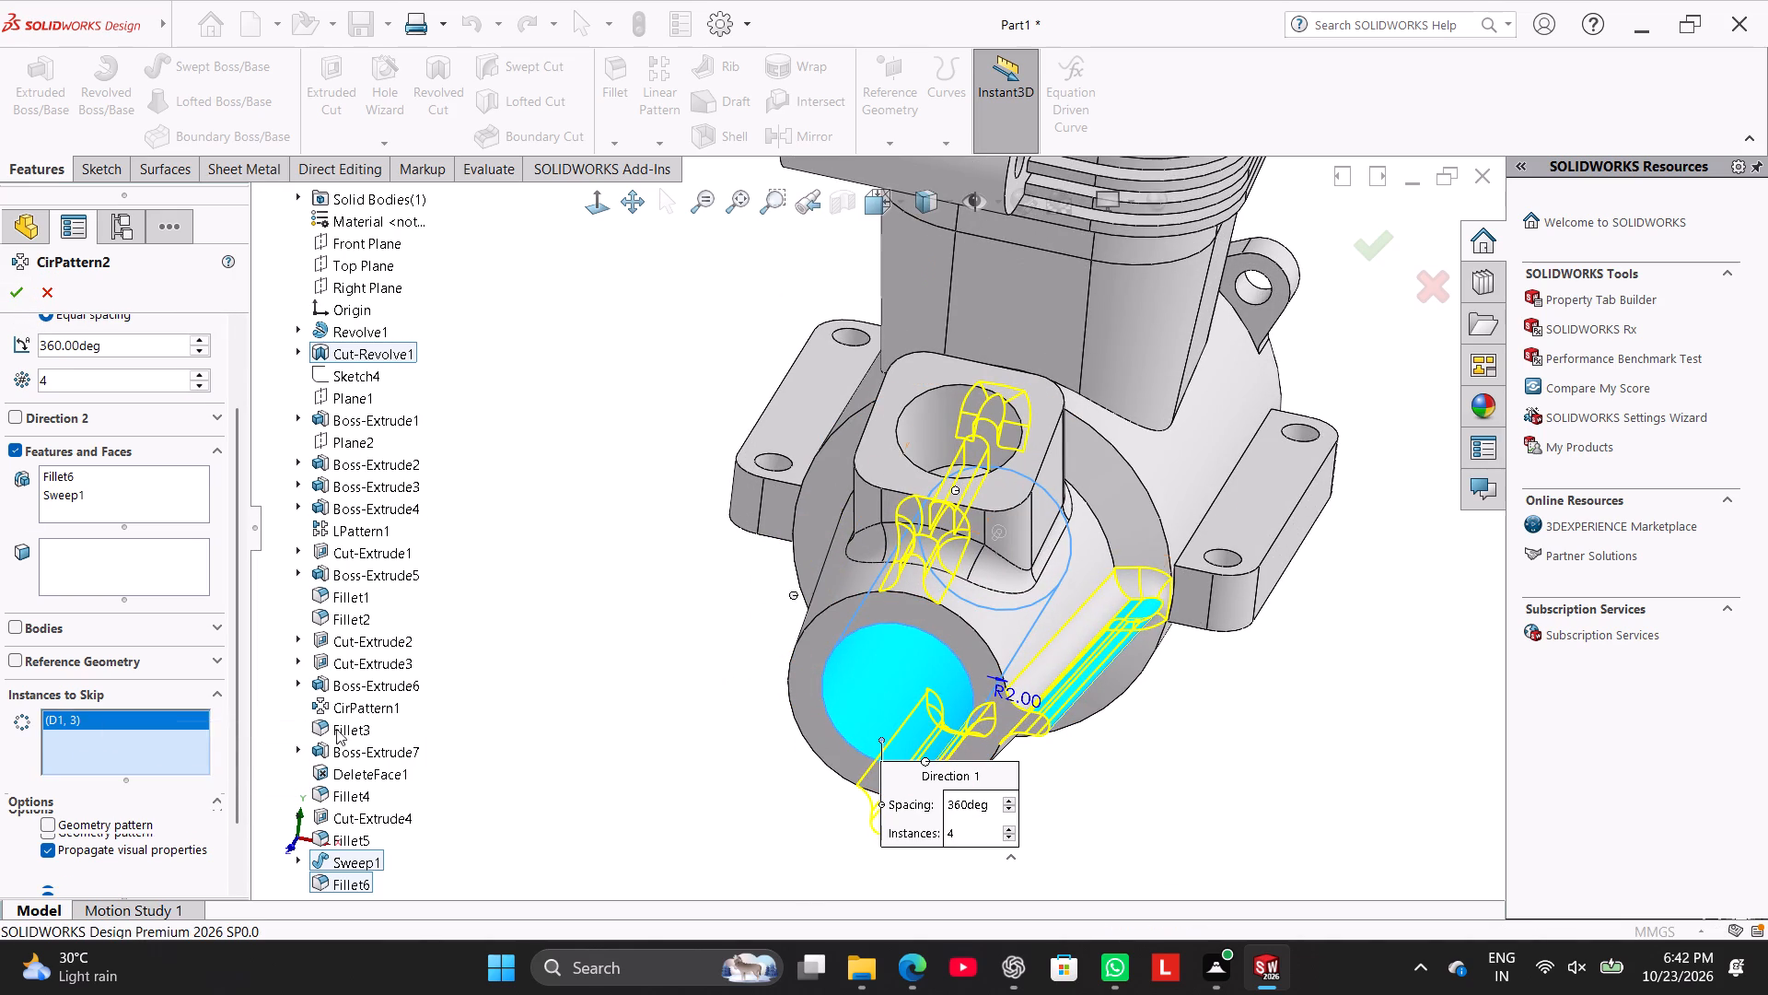
click(956, 490)
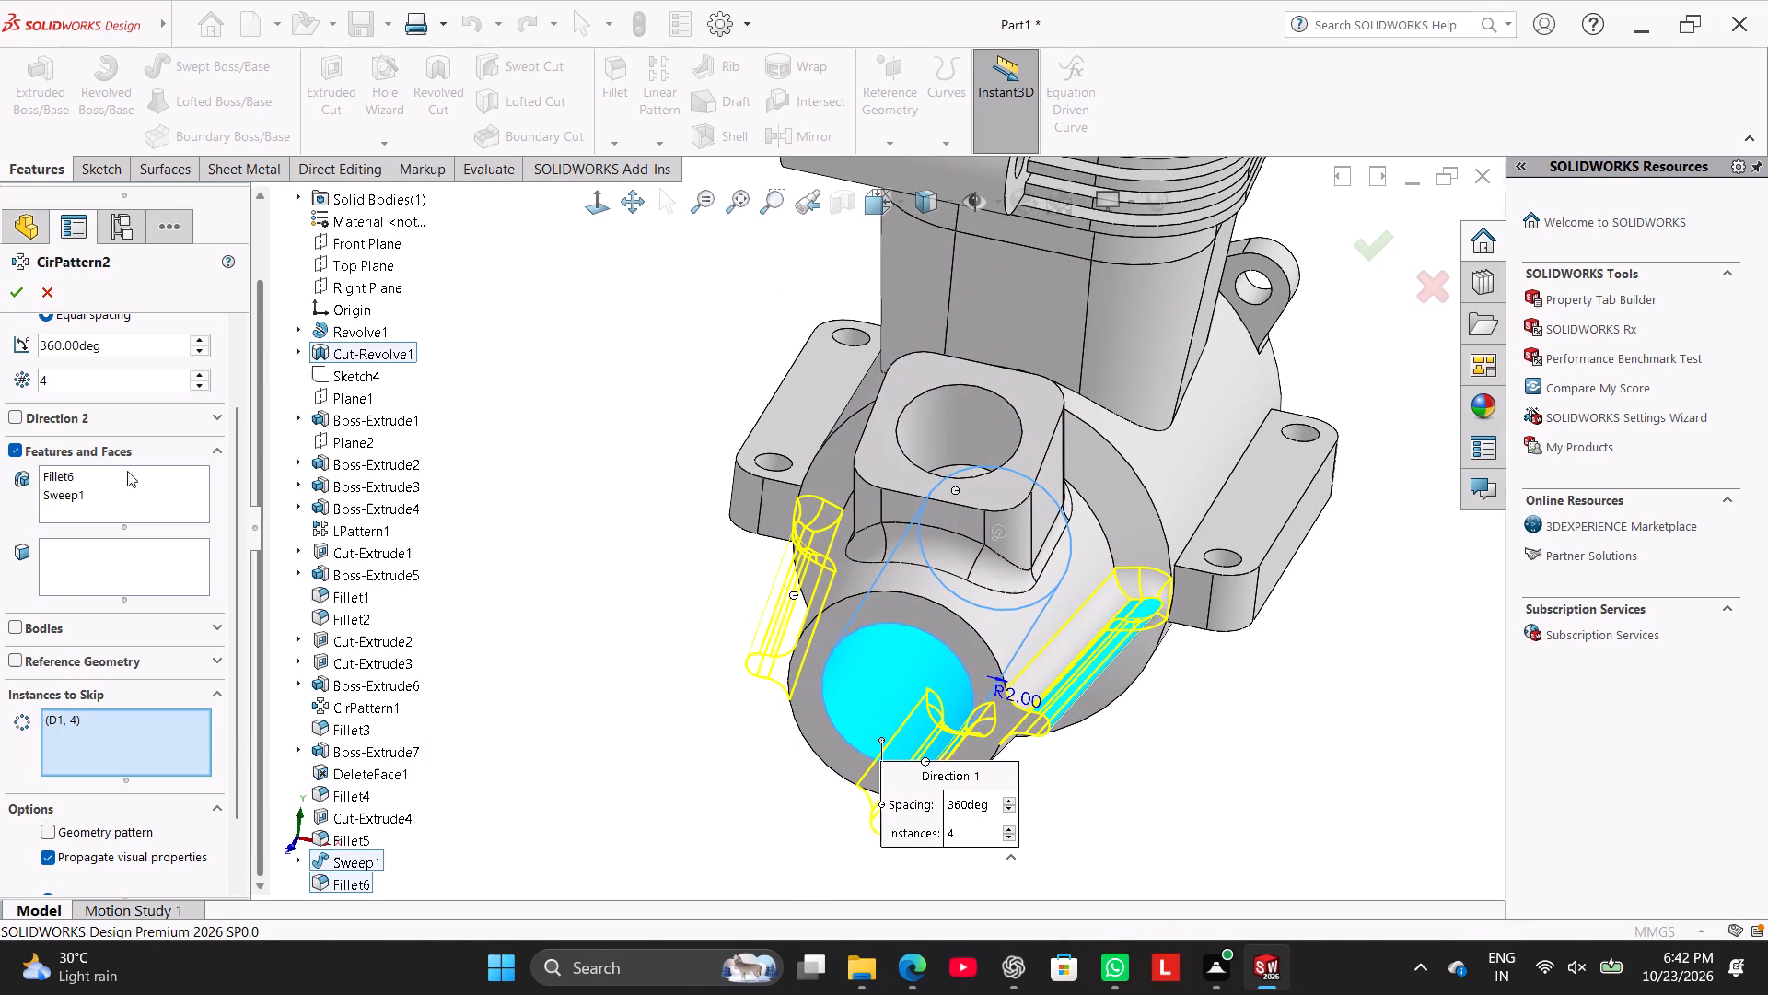
click(16, 289)
Examine the patterned ribs around the tapered front boss from above, from the side and from the front.
click(479, 459)
right_drag(532, 633, 607, 441)
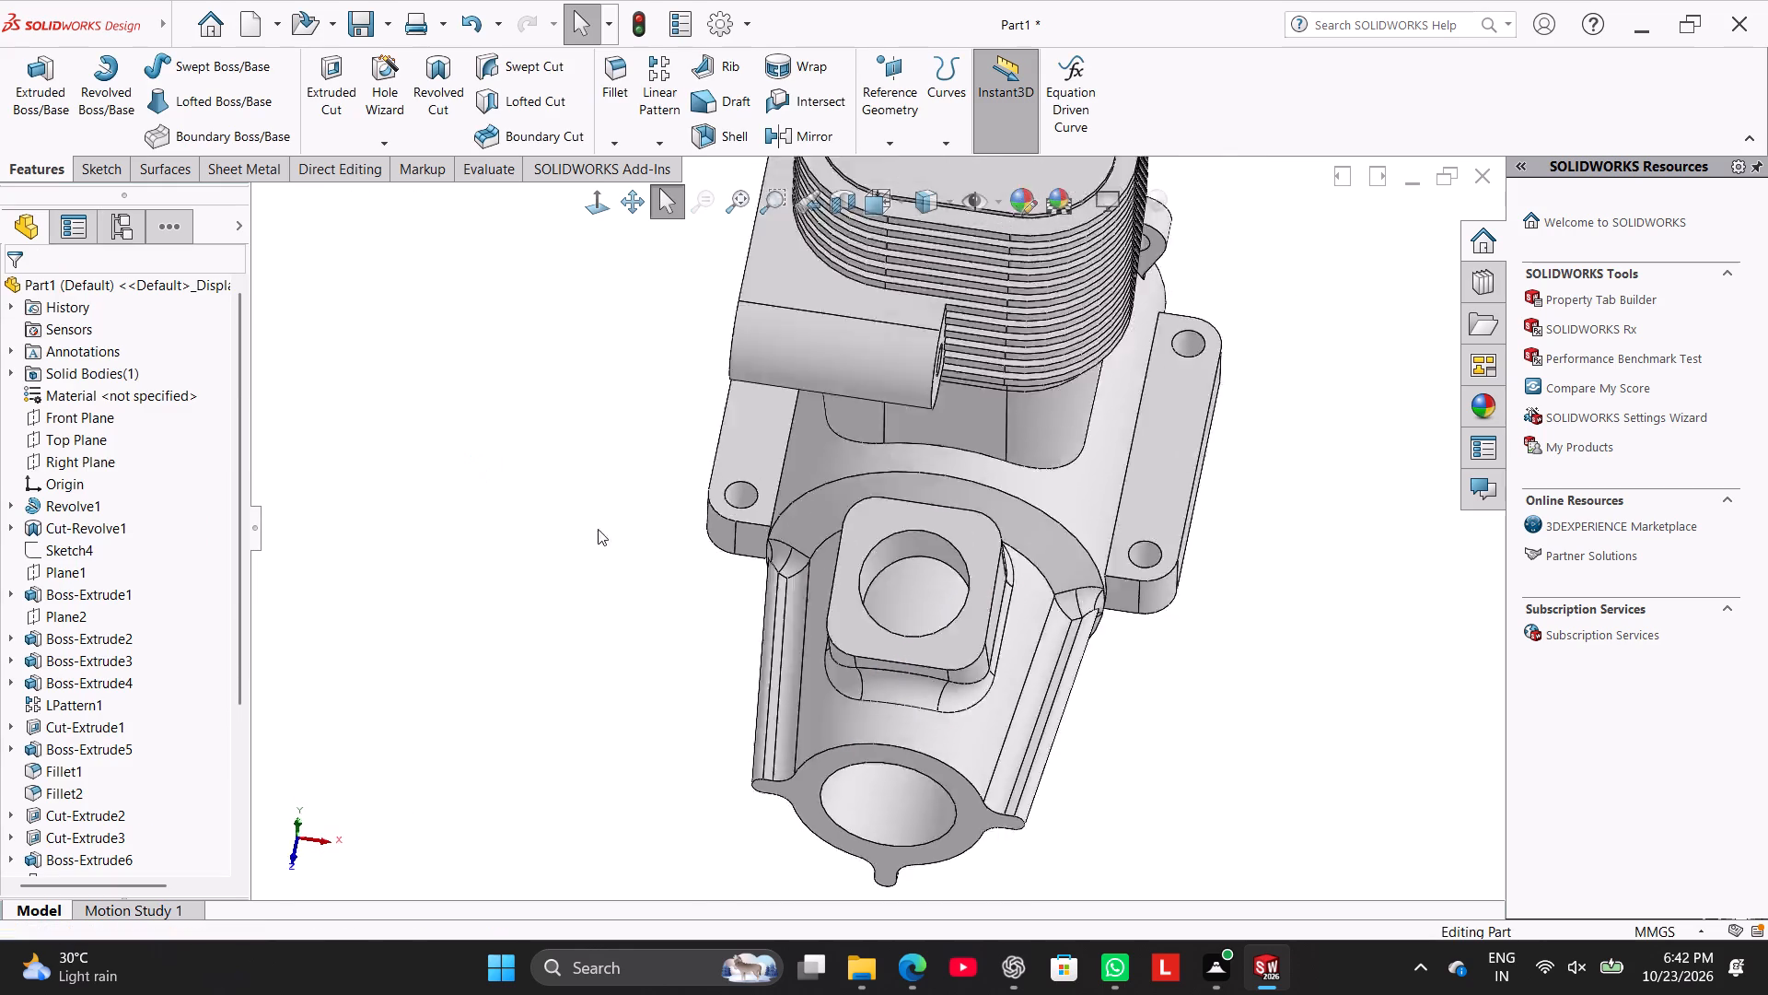
middle_drag(576, 569, 605, 404)
right_drag(527, 618, 587, 438)
right_drag(390, 682, 609, 415)
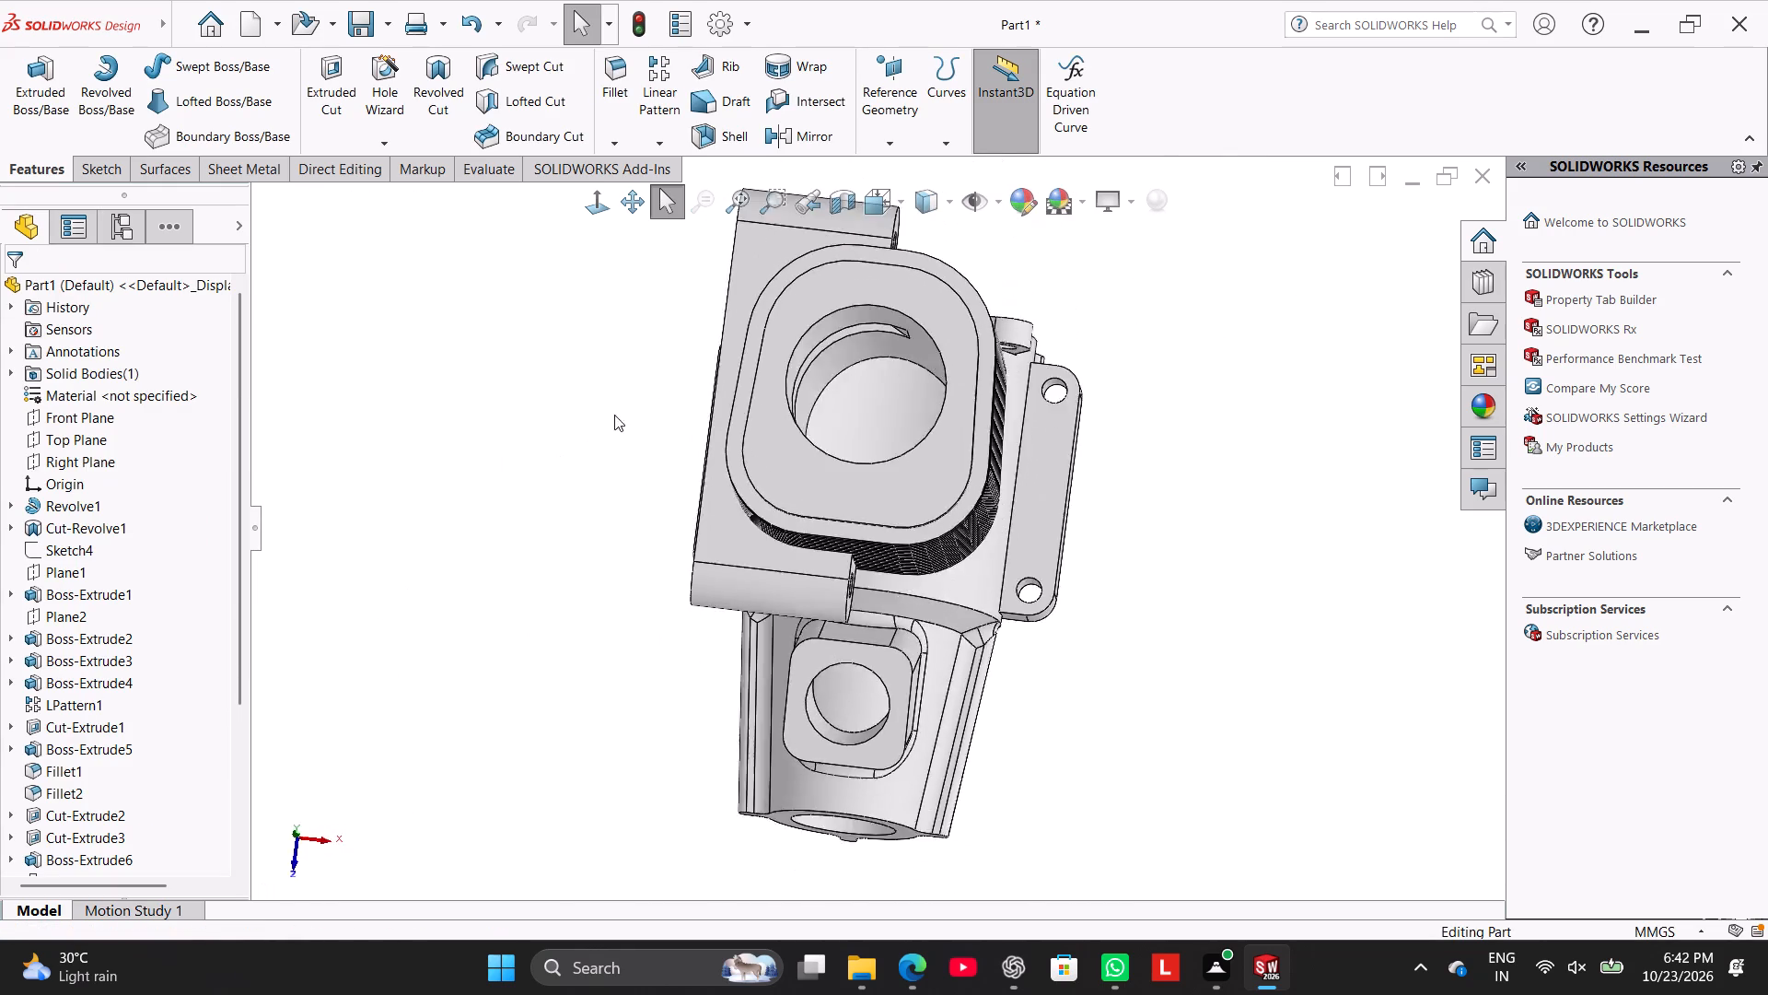
click(365, 643)
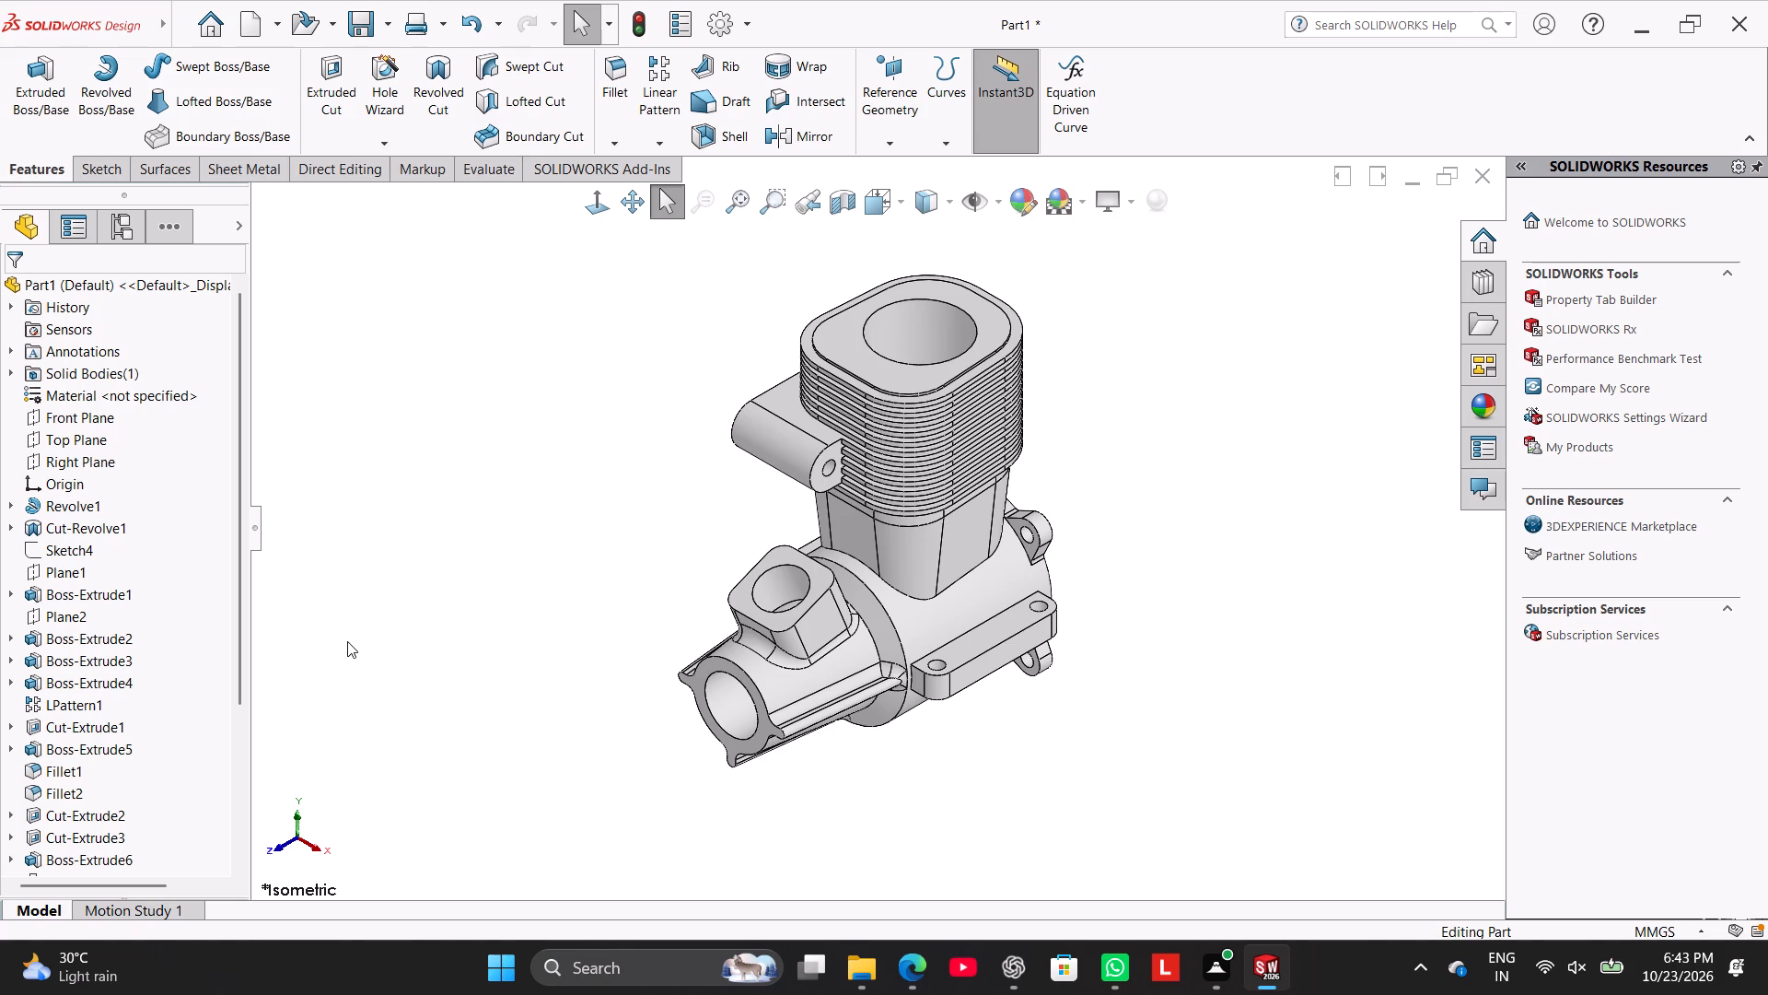
middle_drag(423, 673, 434, 573)
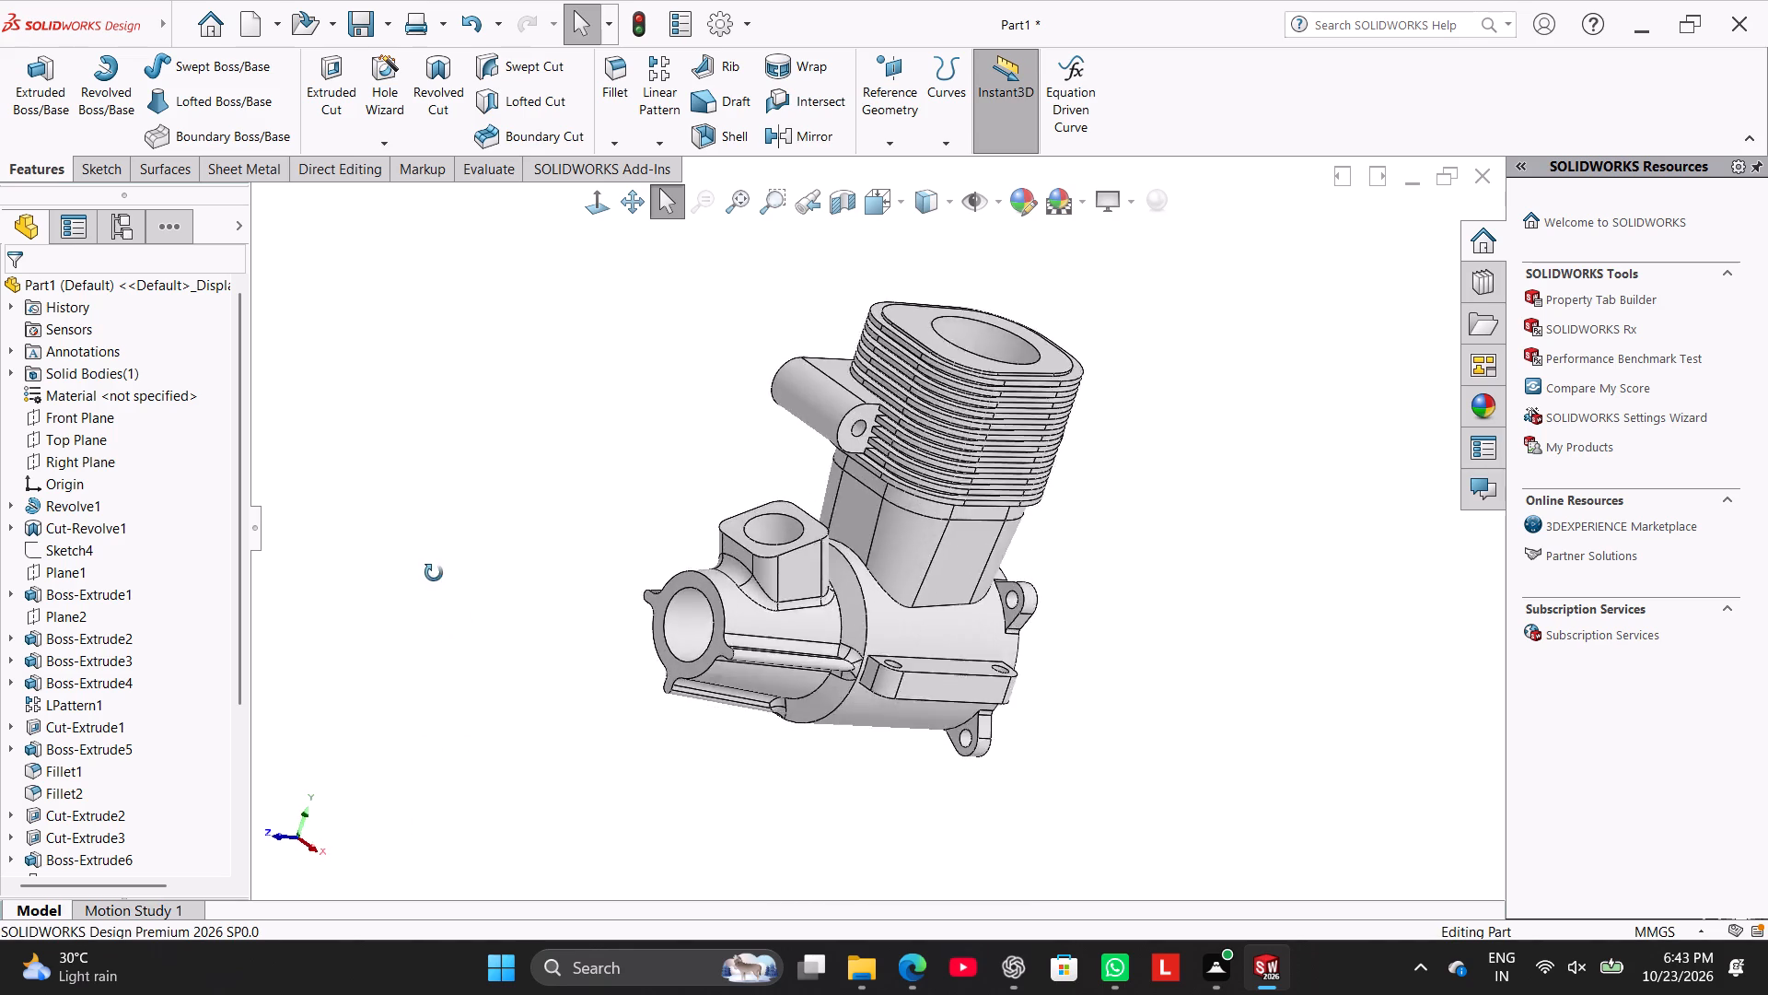
middle_drag(434, 573, 384, 445)
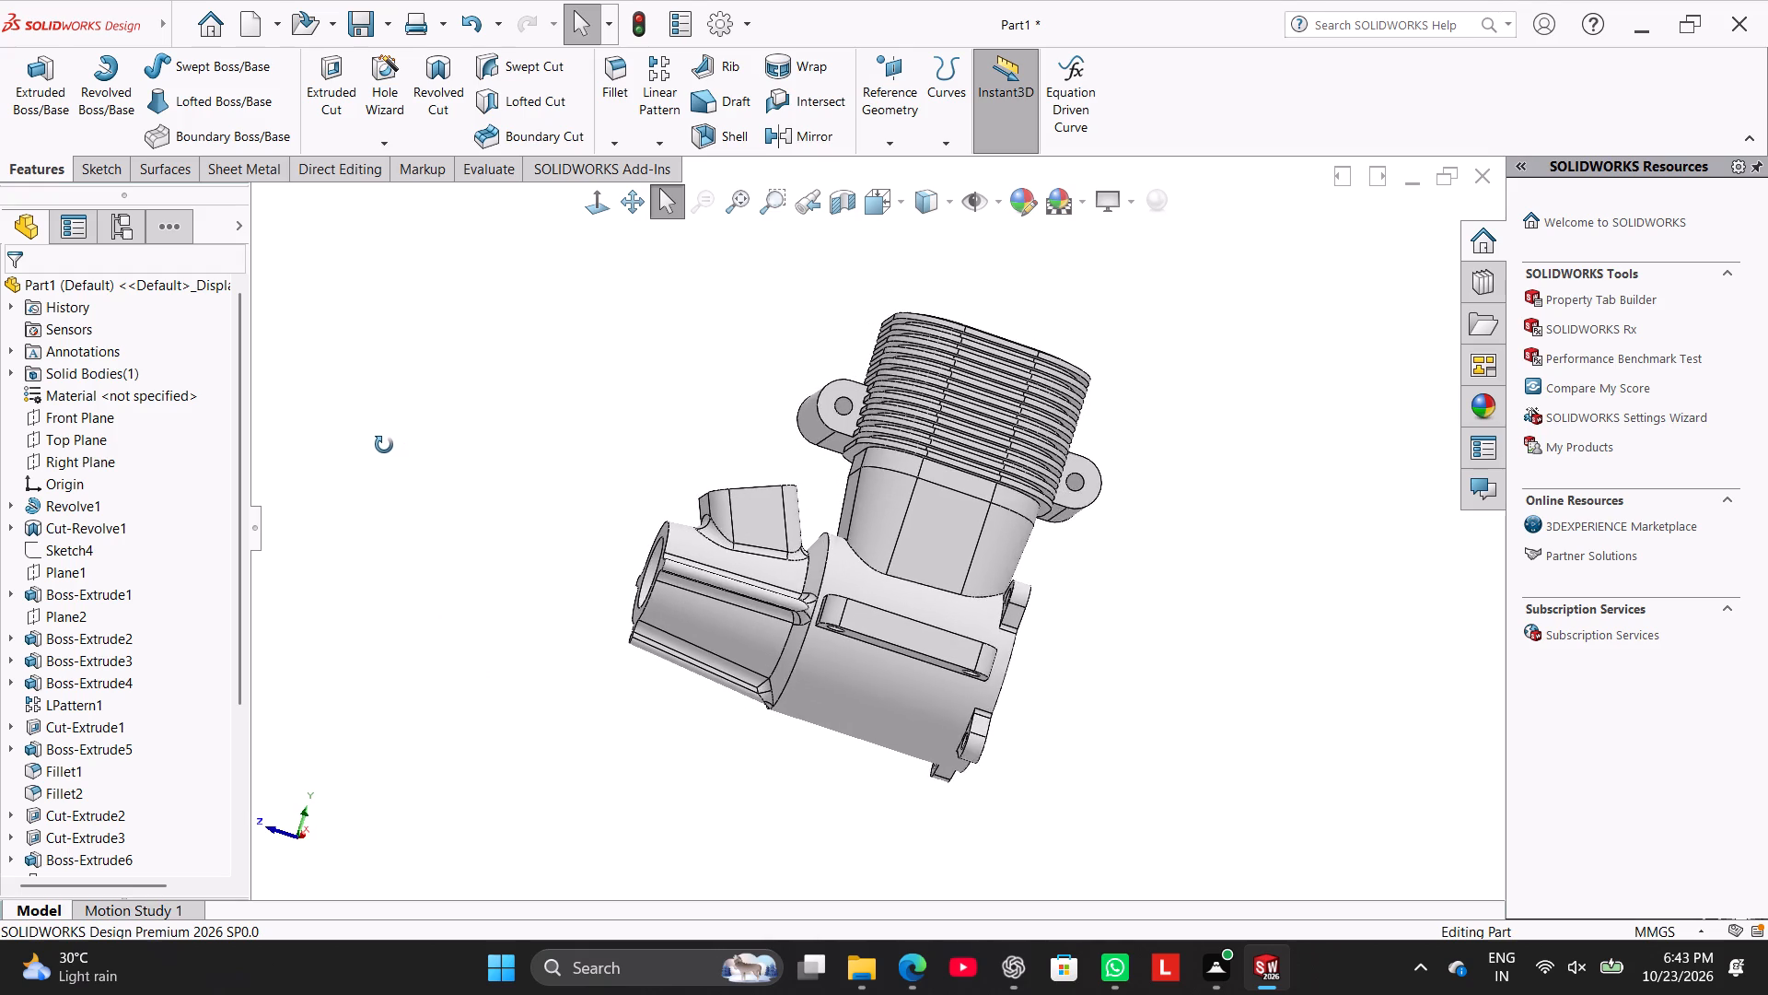
middle_drag(384, 445, 513, 652)
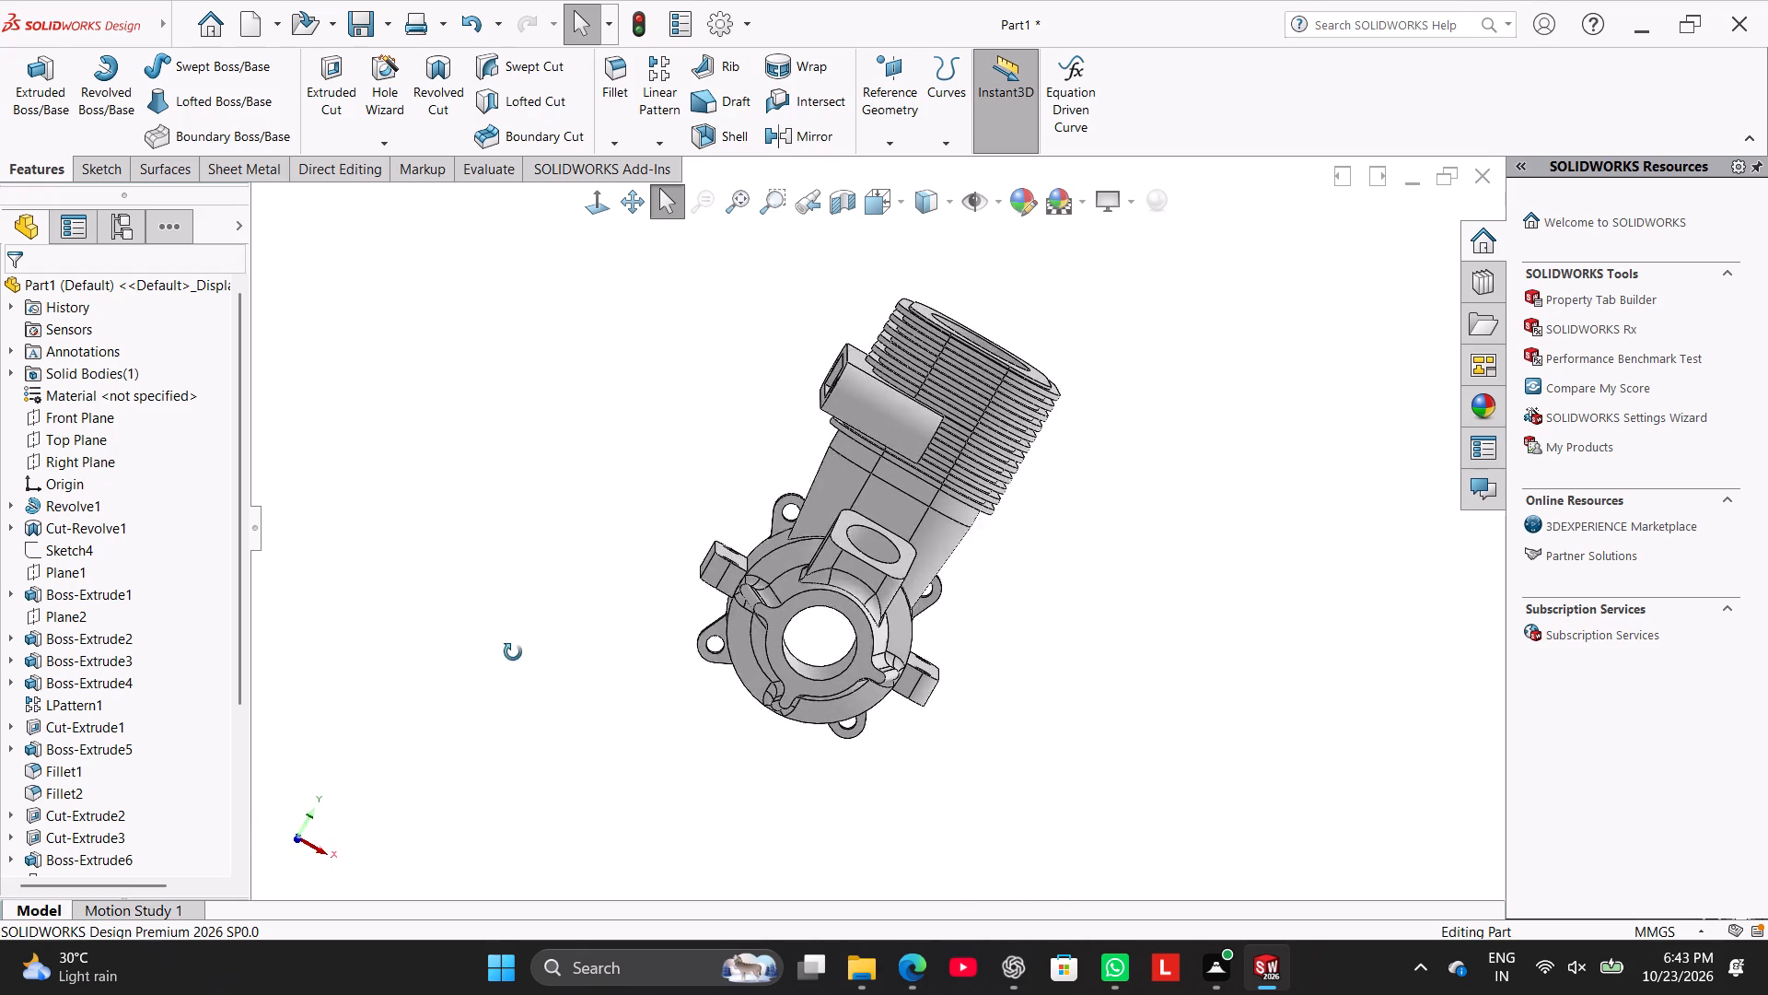
middle_drag(513, 652, 494, 638)
right_drag(507, 619, 665, 486)
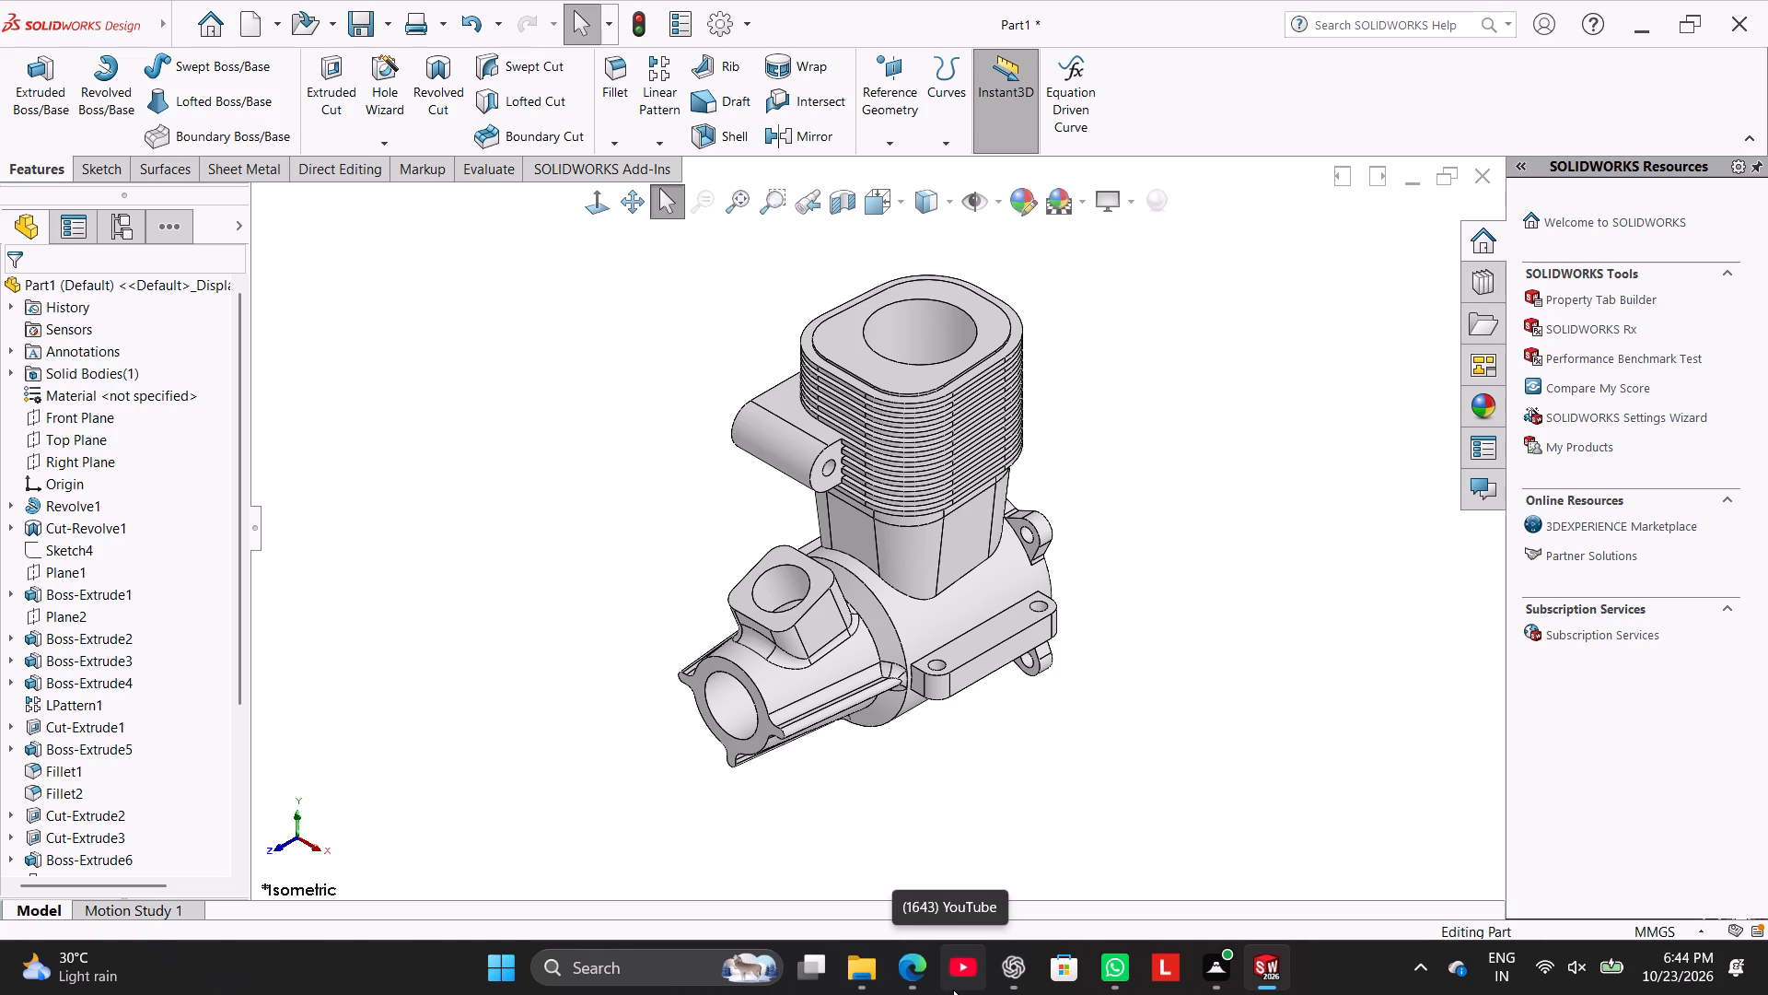
Start a 0.5 mm fillet on one side mounting flange: its upper junction with the crankcase and its upper and lower outer edges.
click(619, 81)
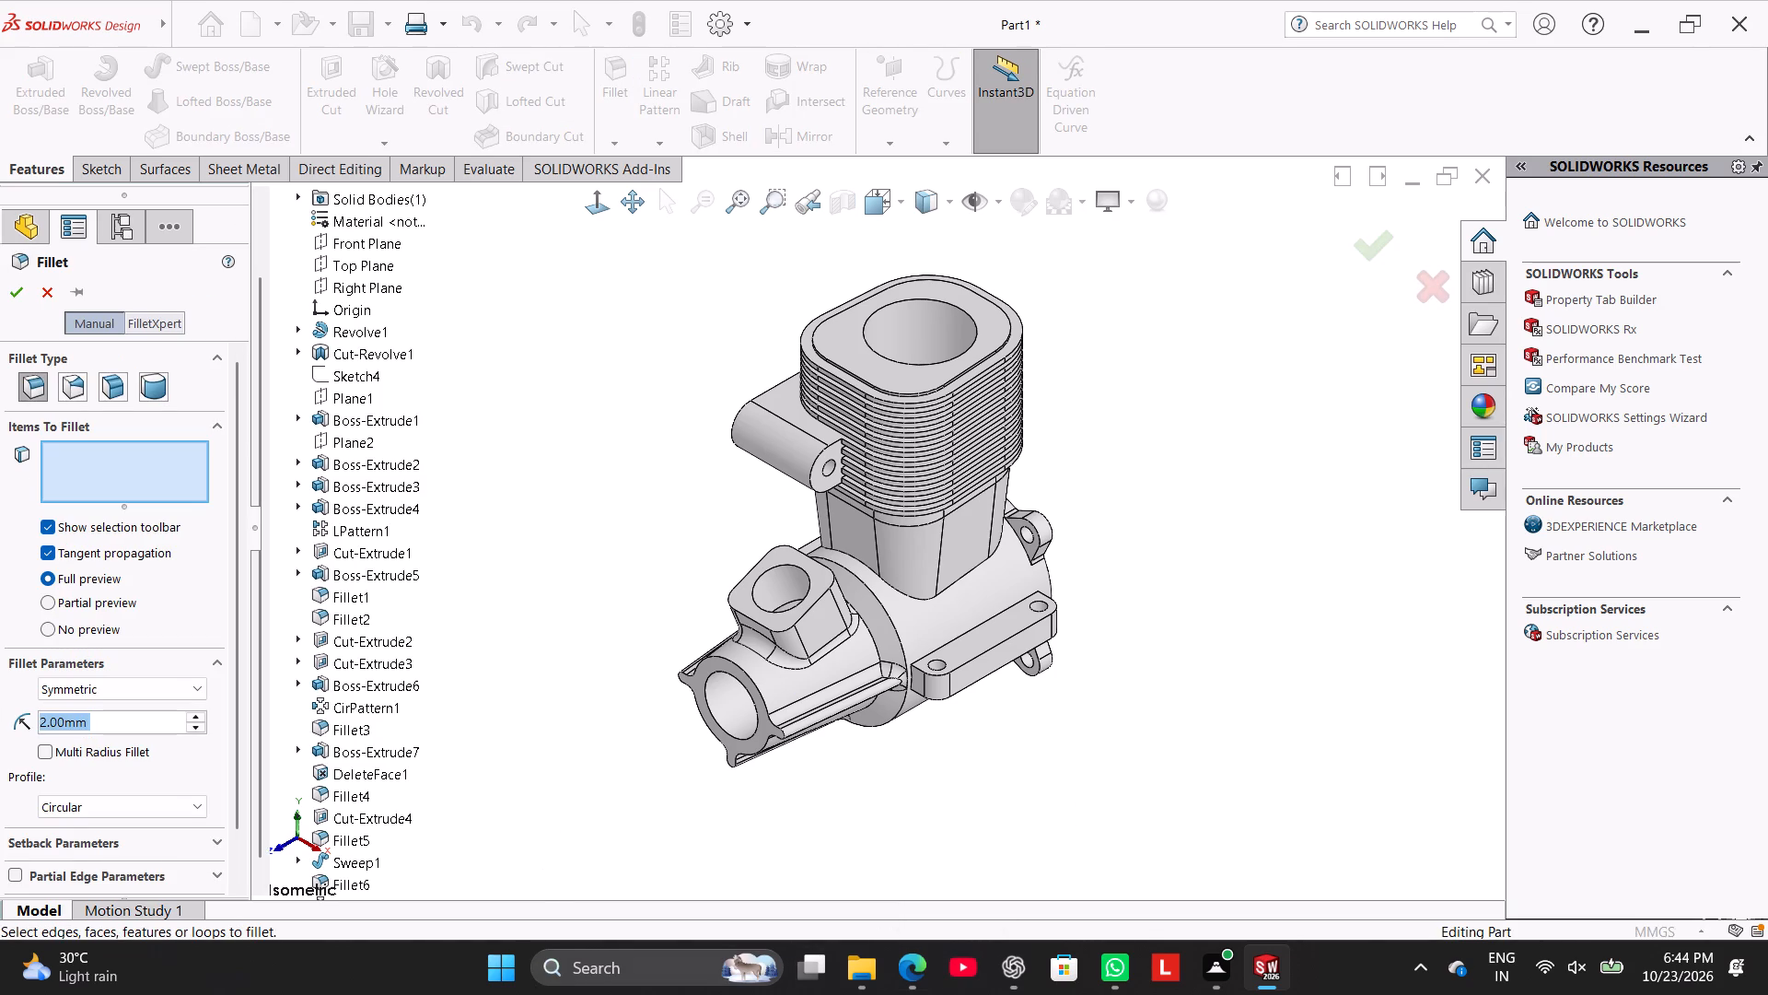
key(0)
key(period)
key(5)
key(Return)
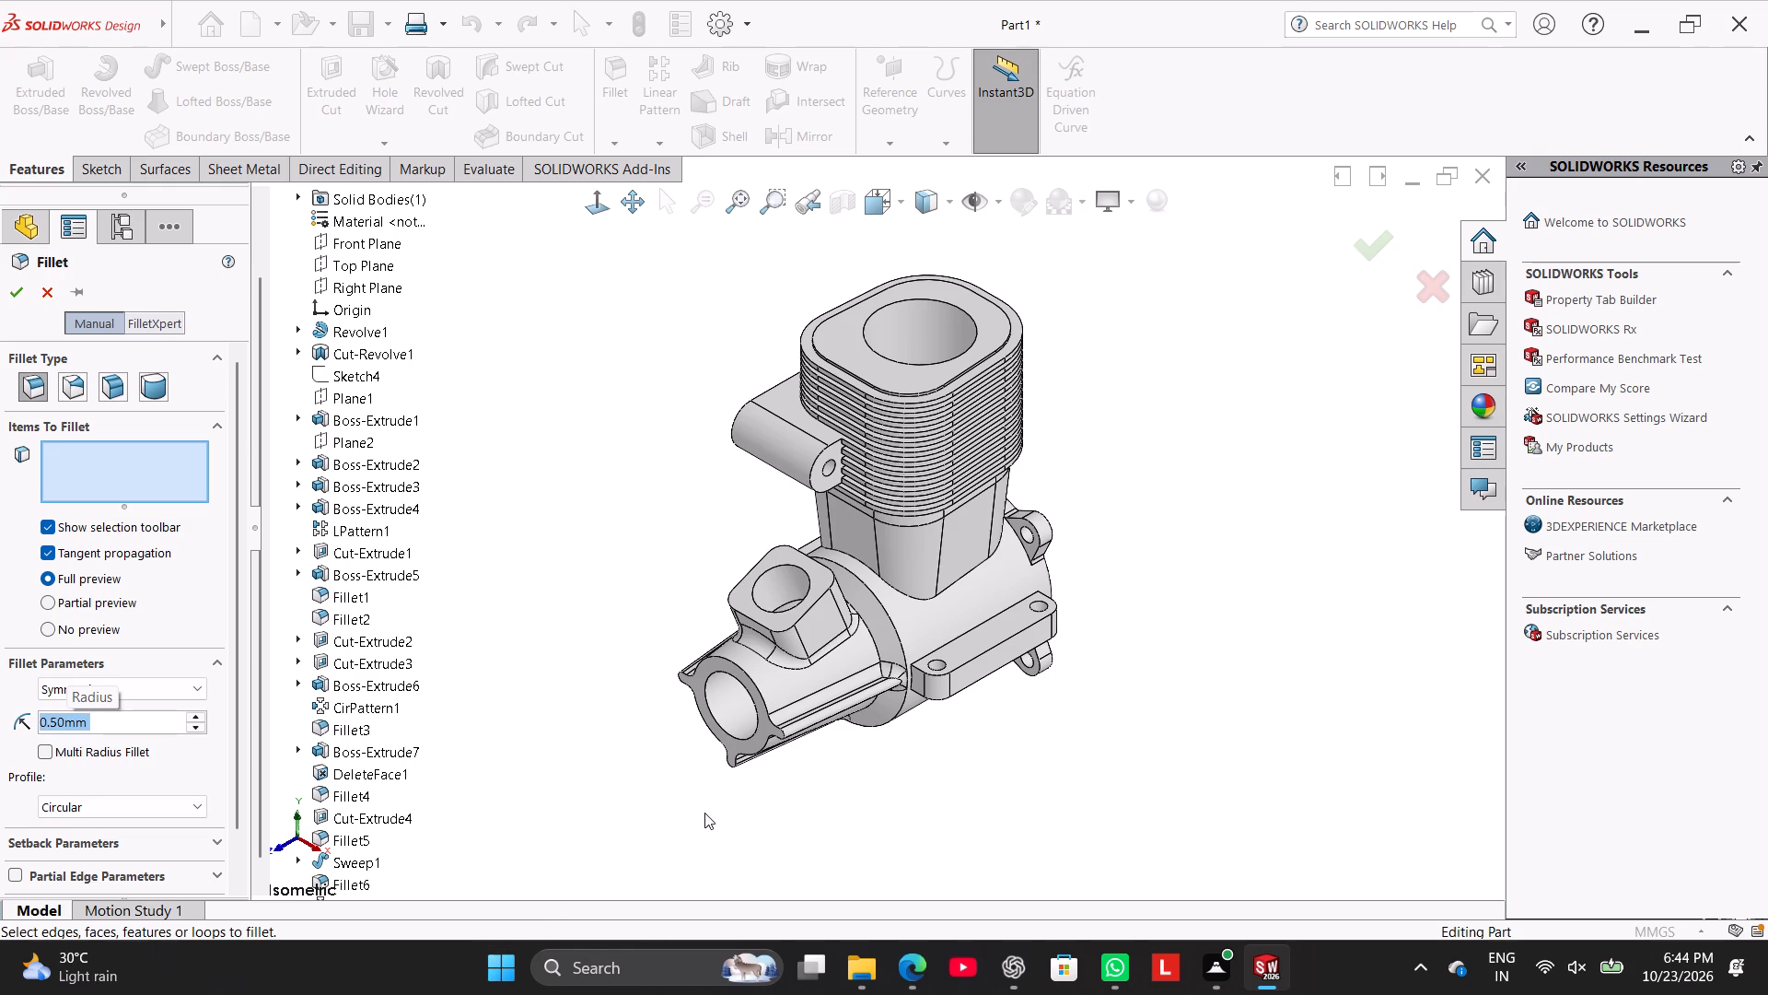
click(969, 629)
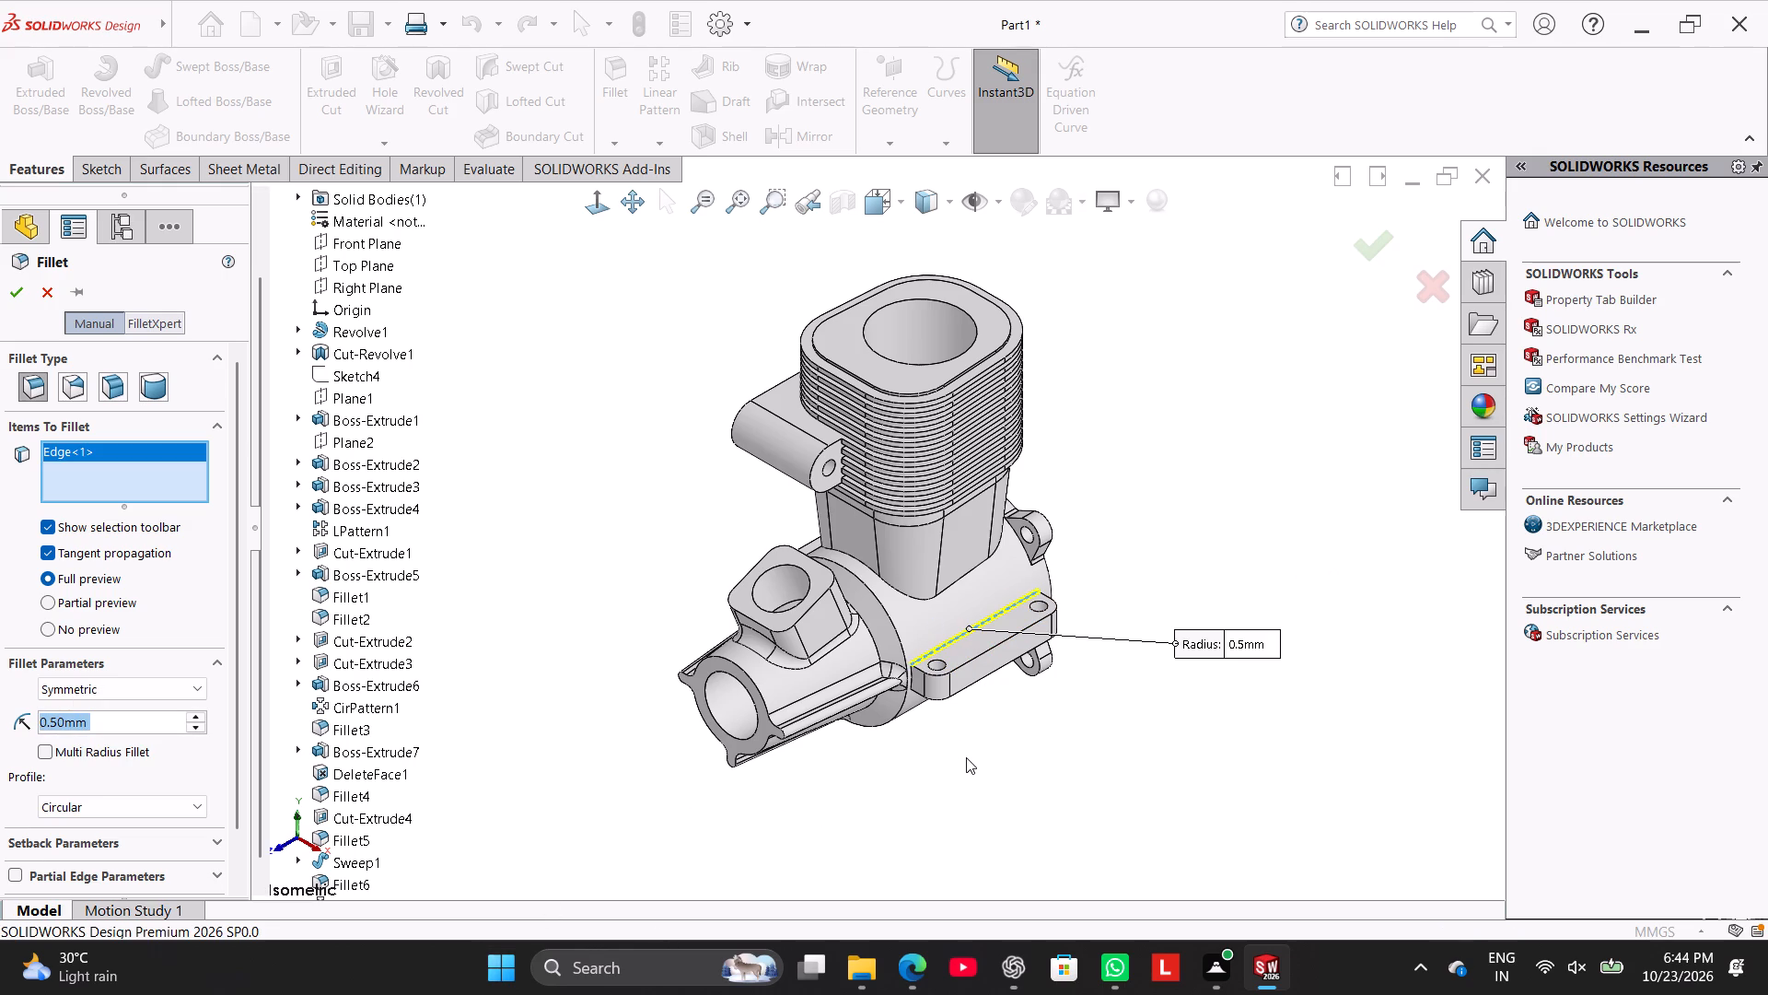
scroll(968, 756, down, 1)
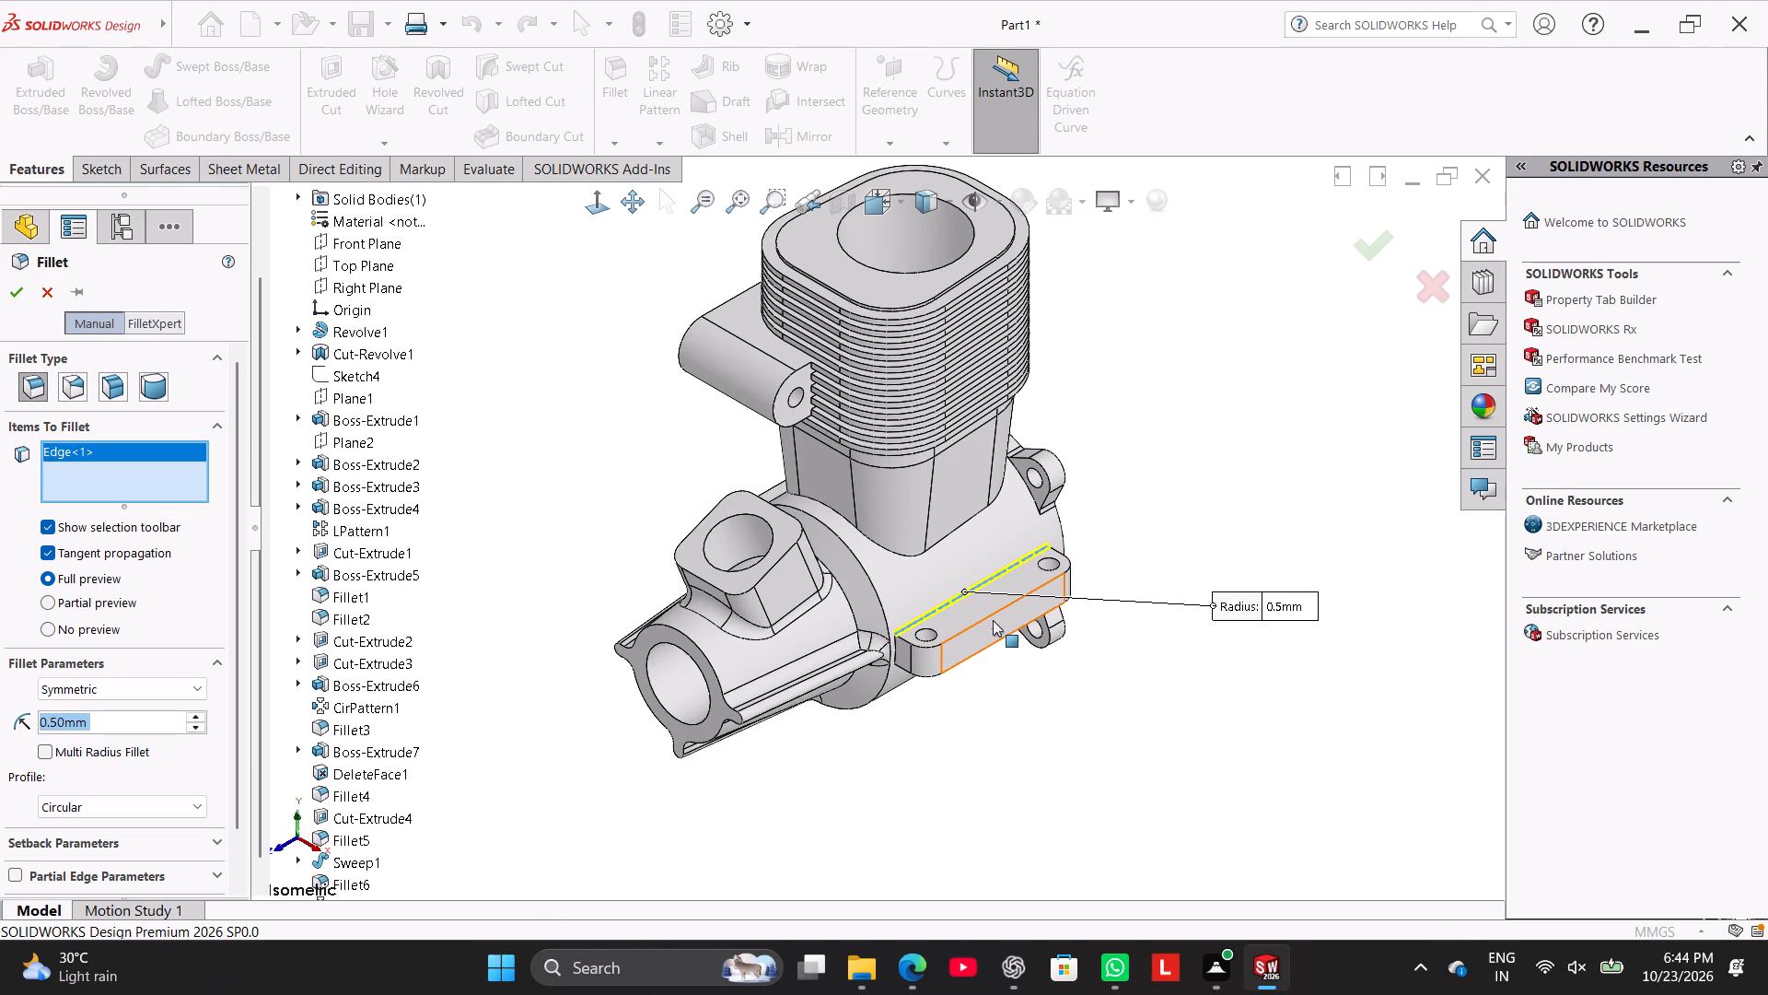
click(990, 617)
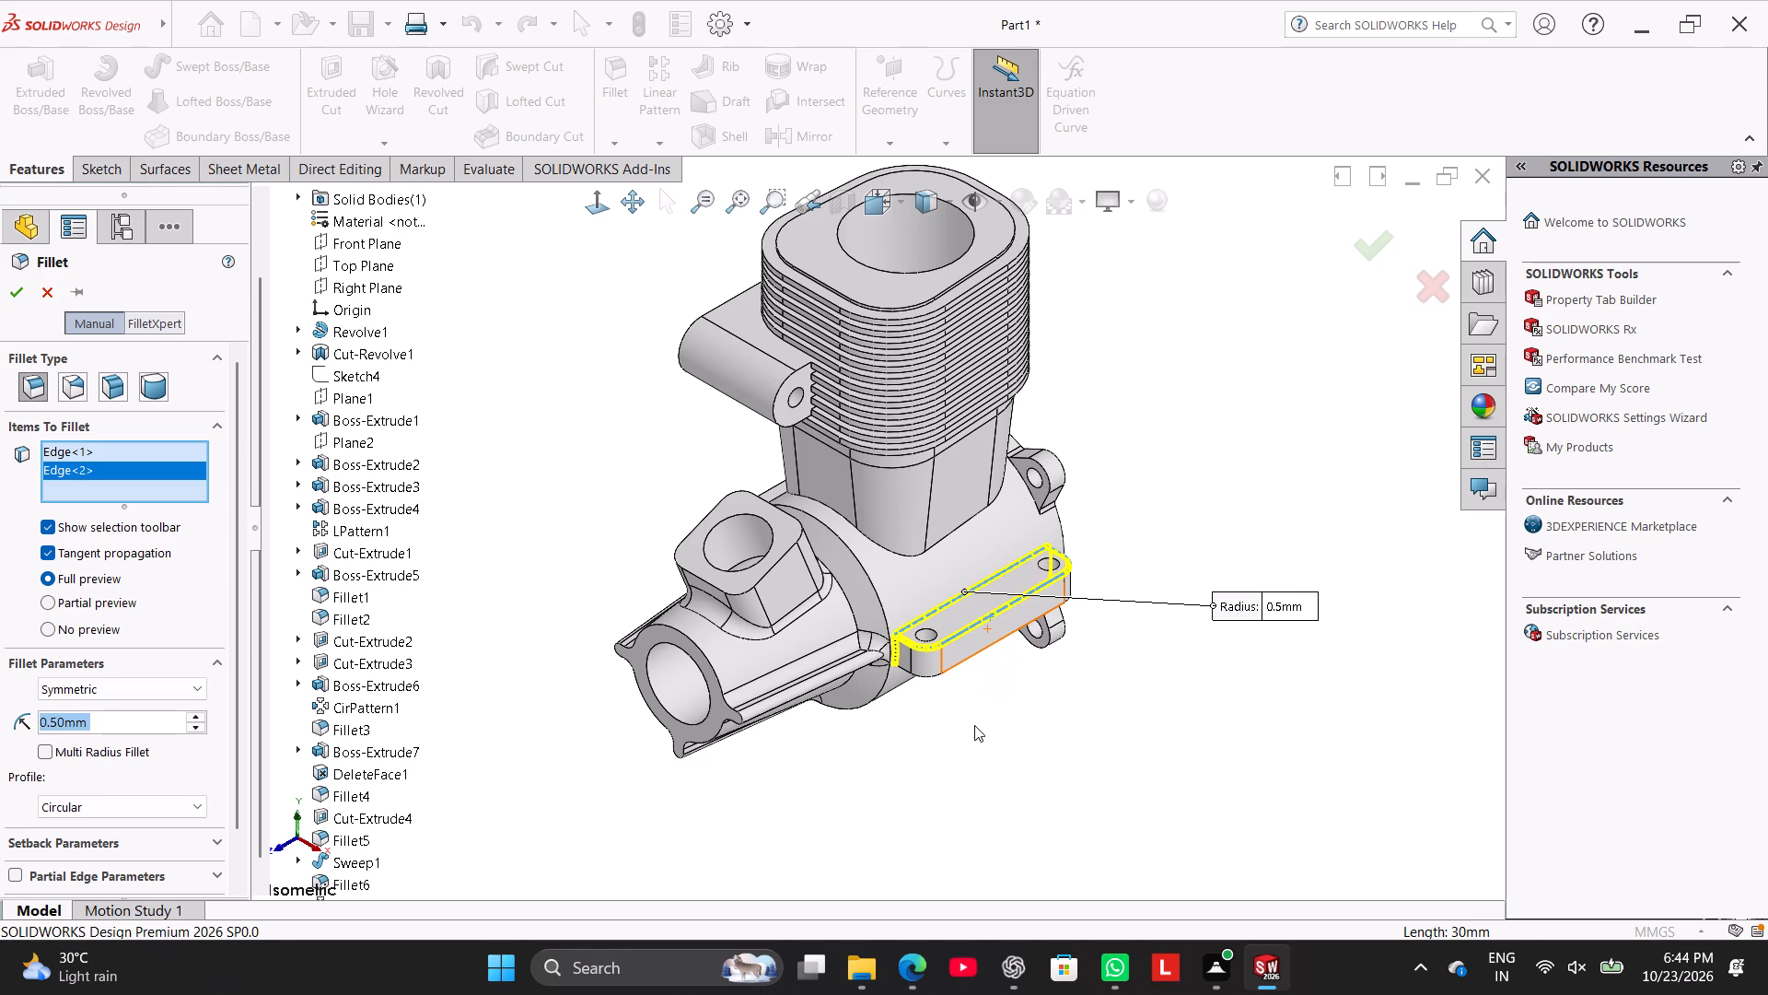
middle_drag(974, 725, 926, 473)
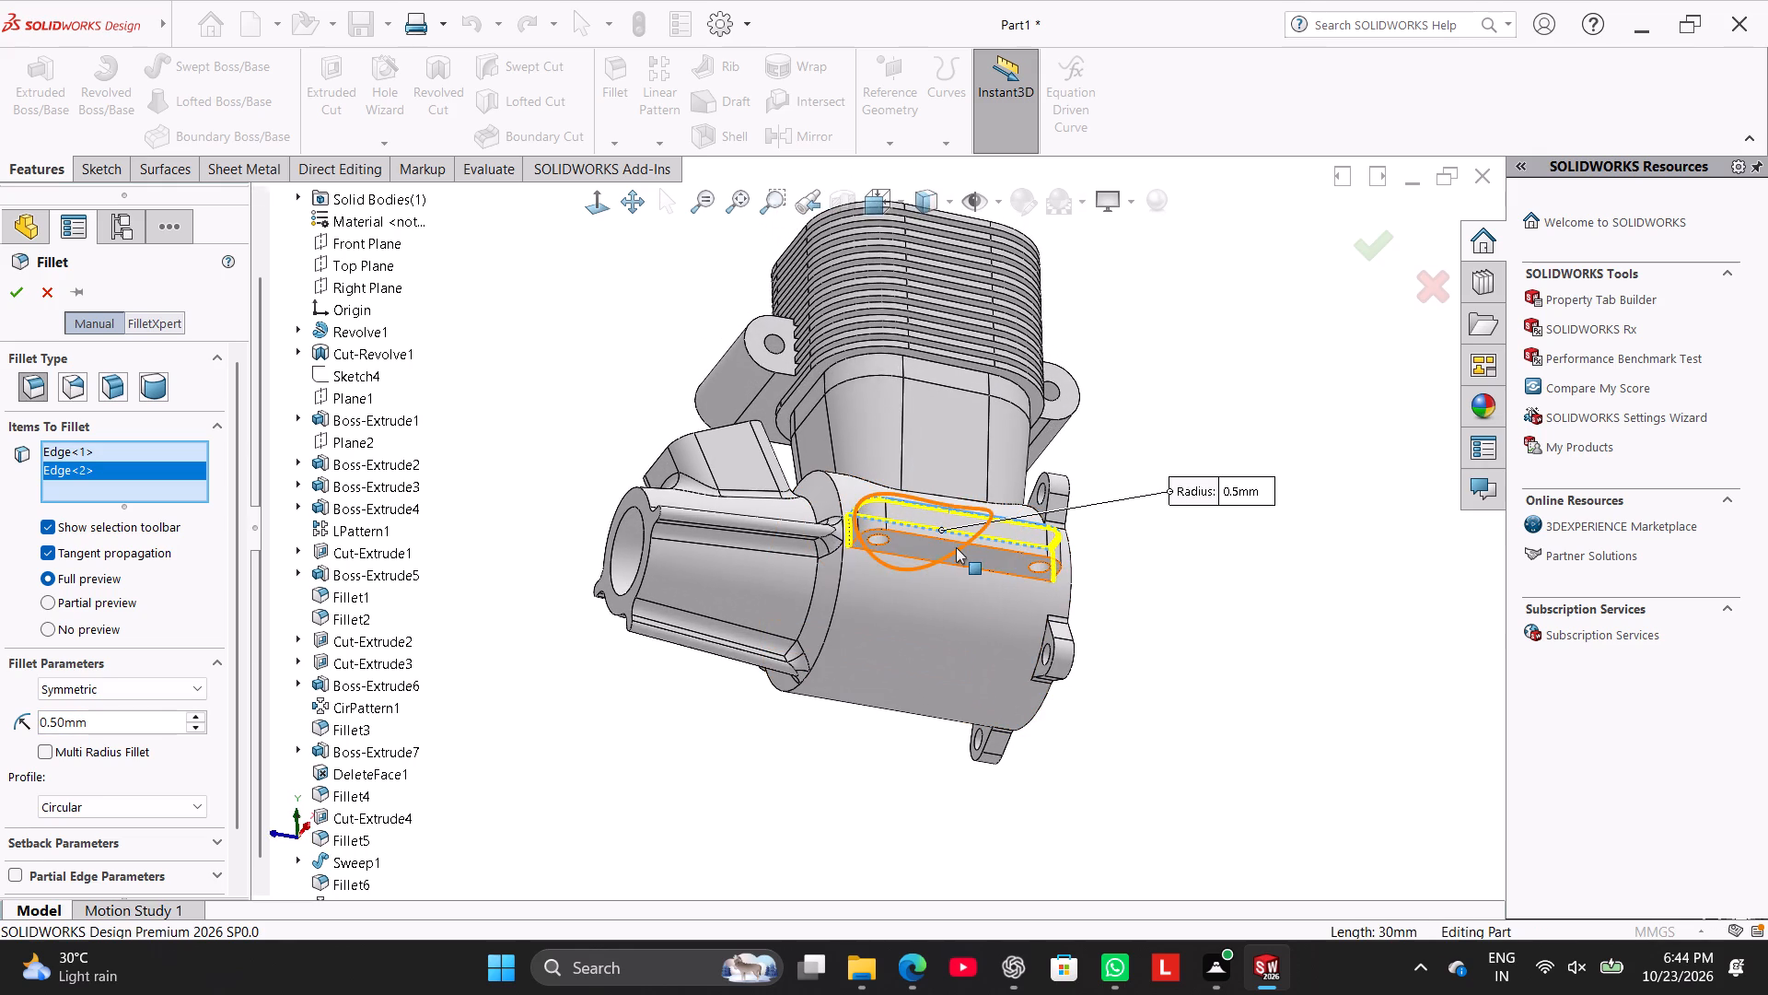
click(960, 541)
Add the opposite mounting flange's upper junction edge and its upper and lower outer edges to the 0.5 mm fillet.
middle_drag(868, 818, 891, 846)
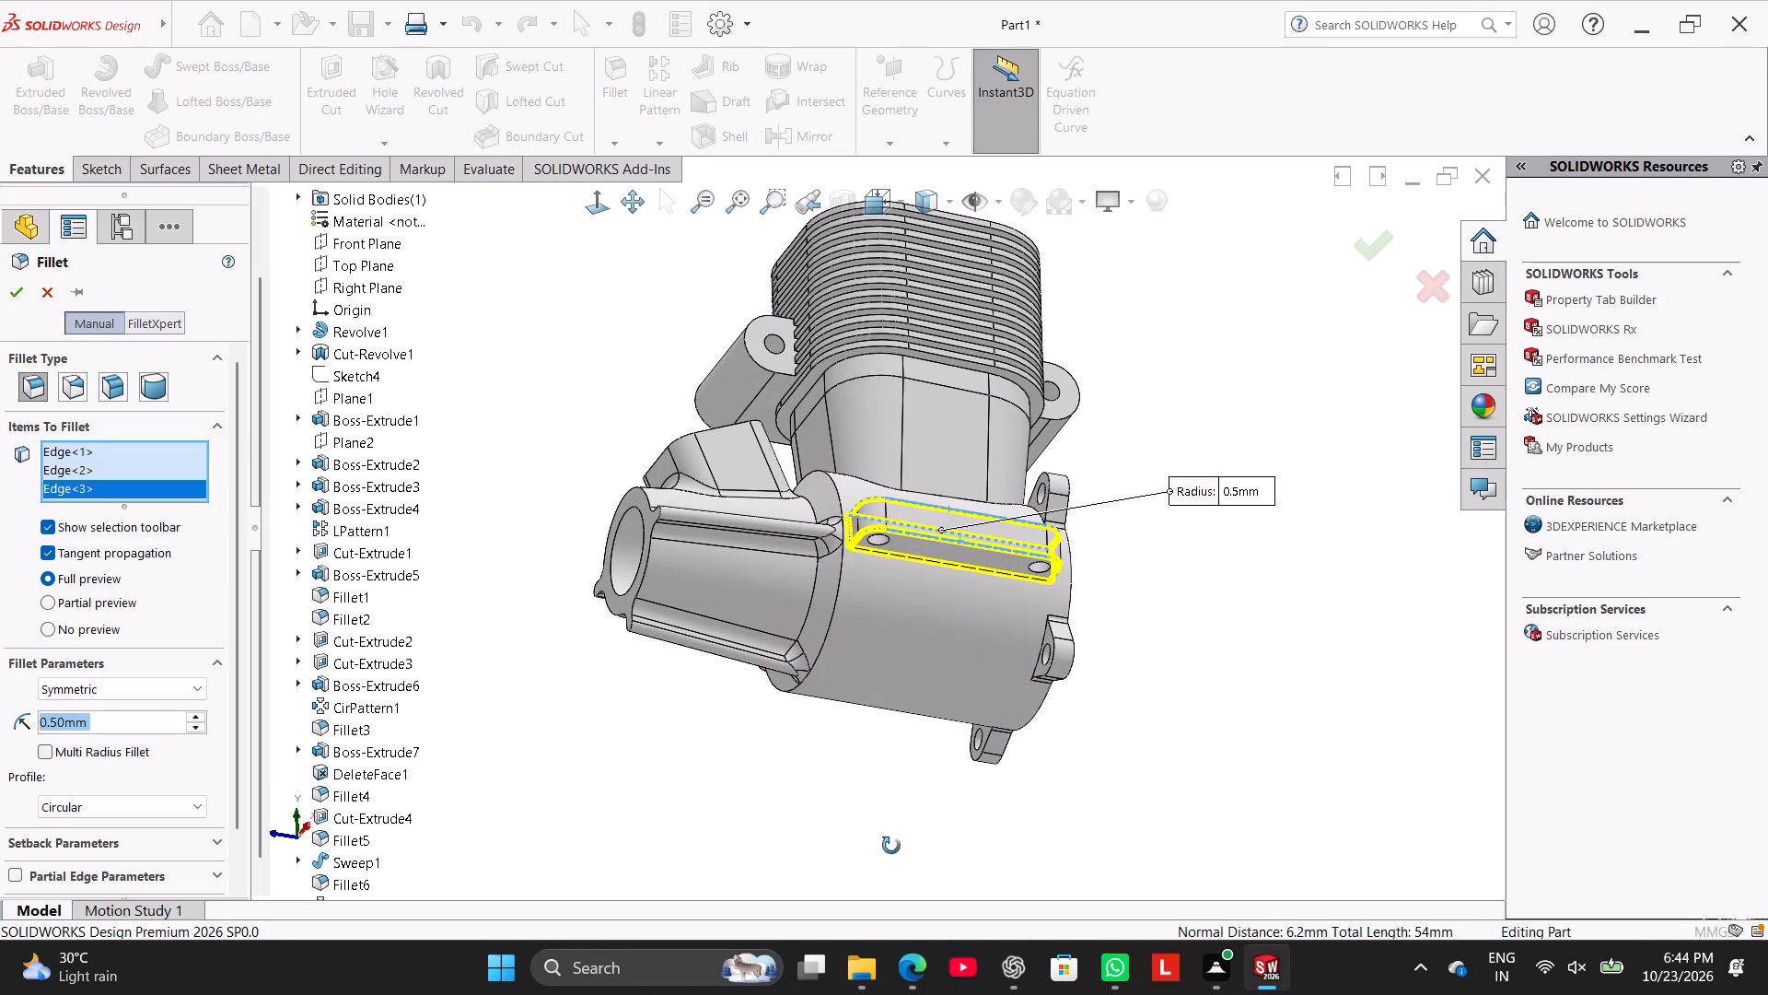
middle_drag(891, 846, 1029, 930)
middle_drag(621, 586, 662, 692)
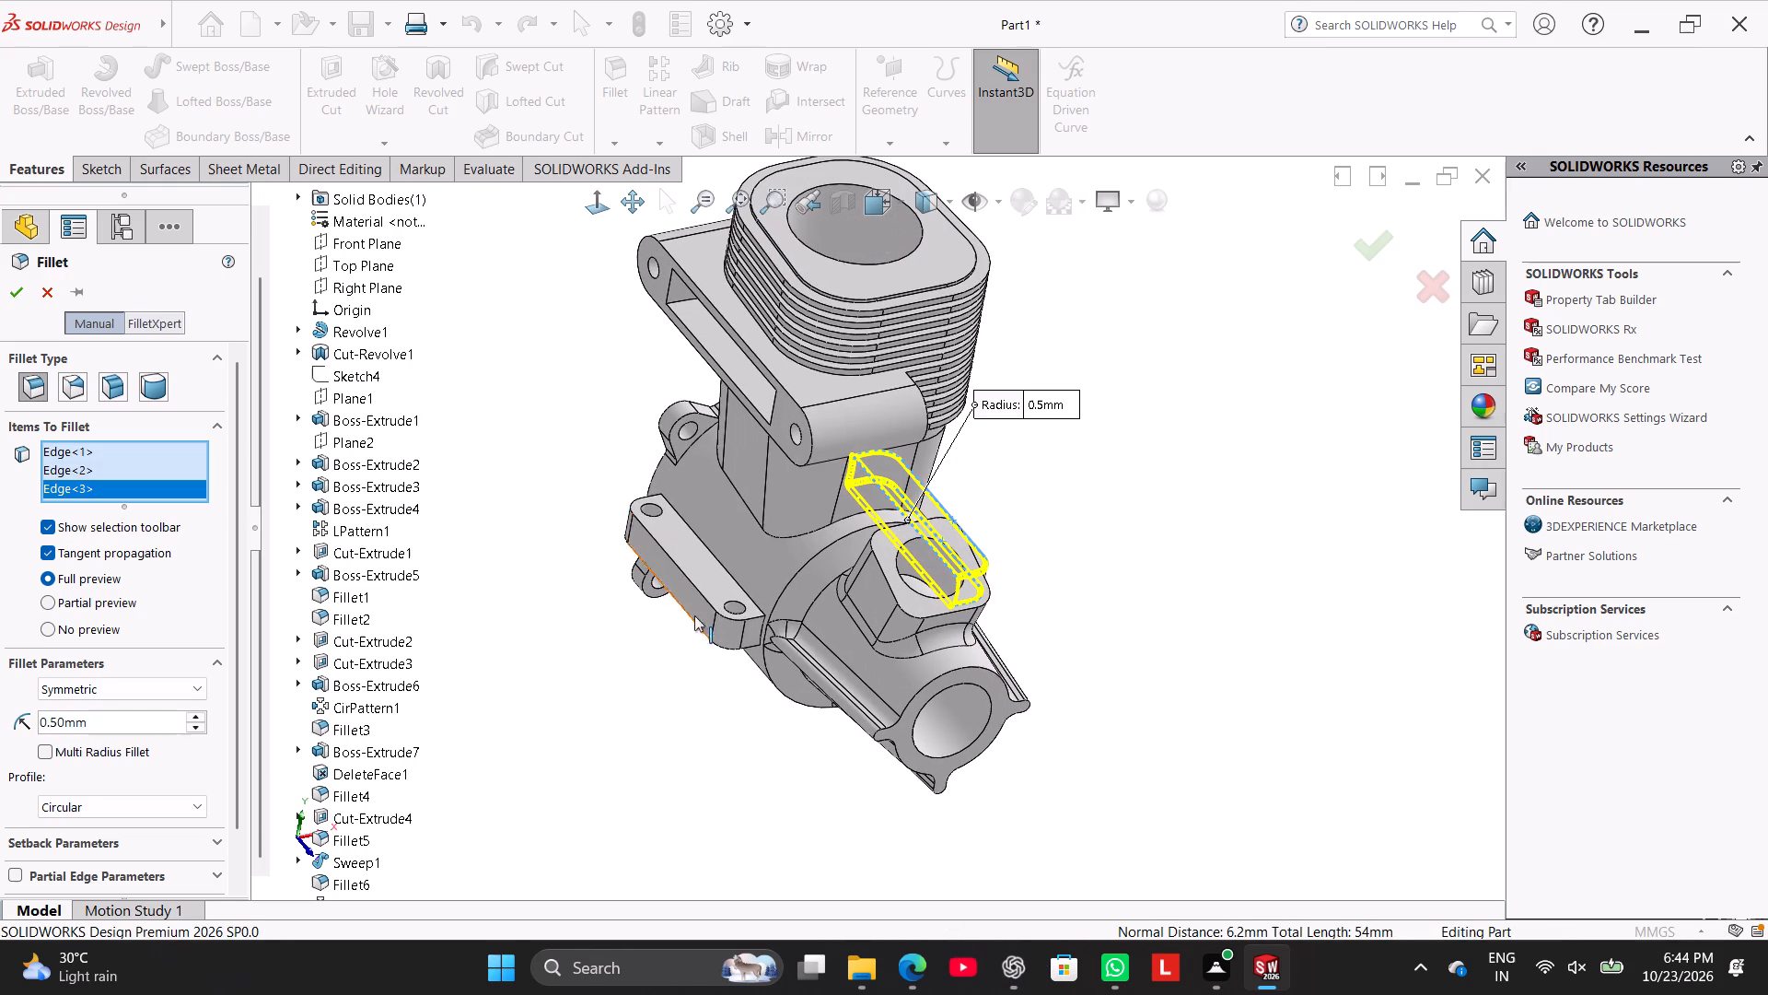
click(717, 561)
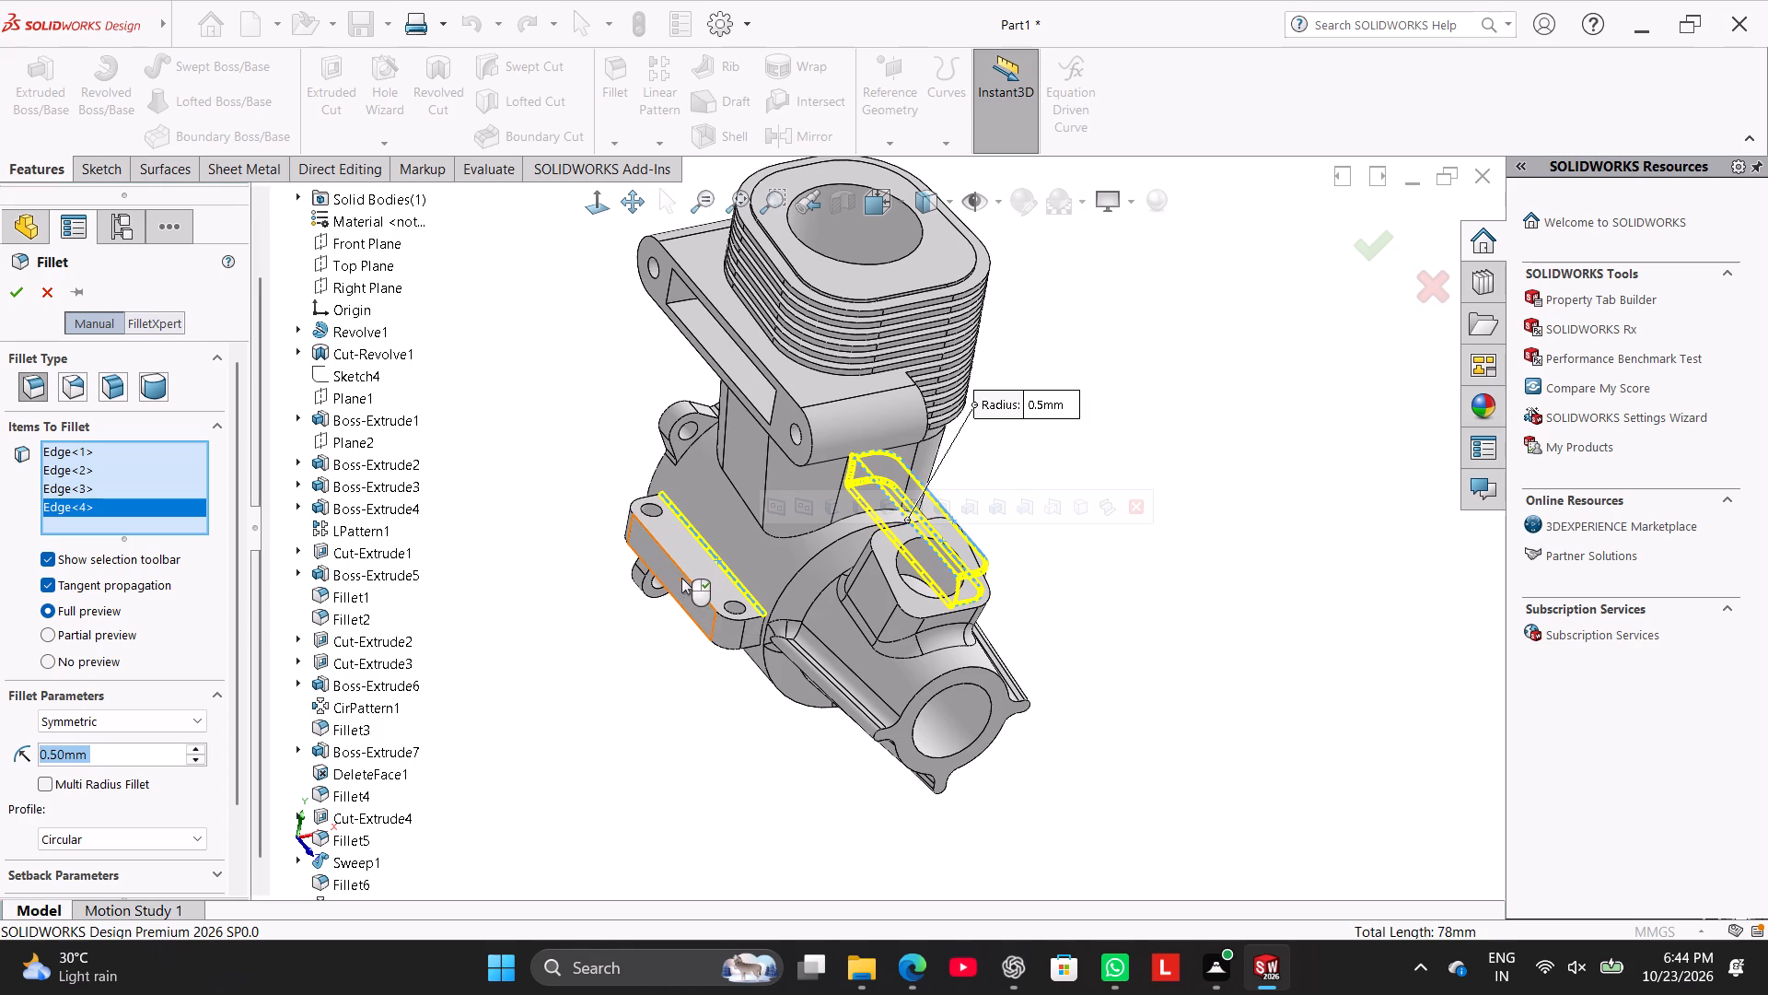
click(681, 572)
middle_drag(638, 658, 618, 484)
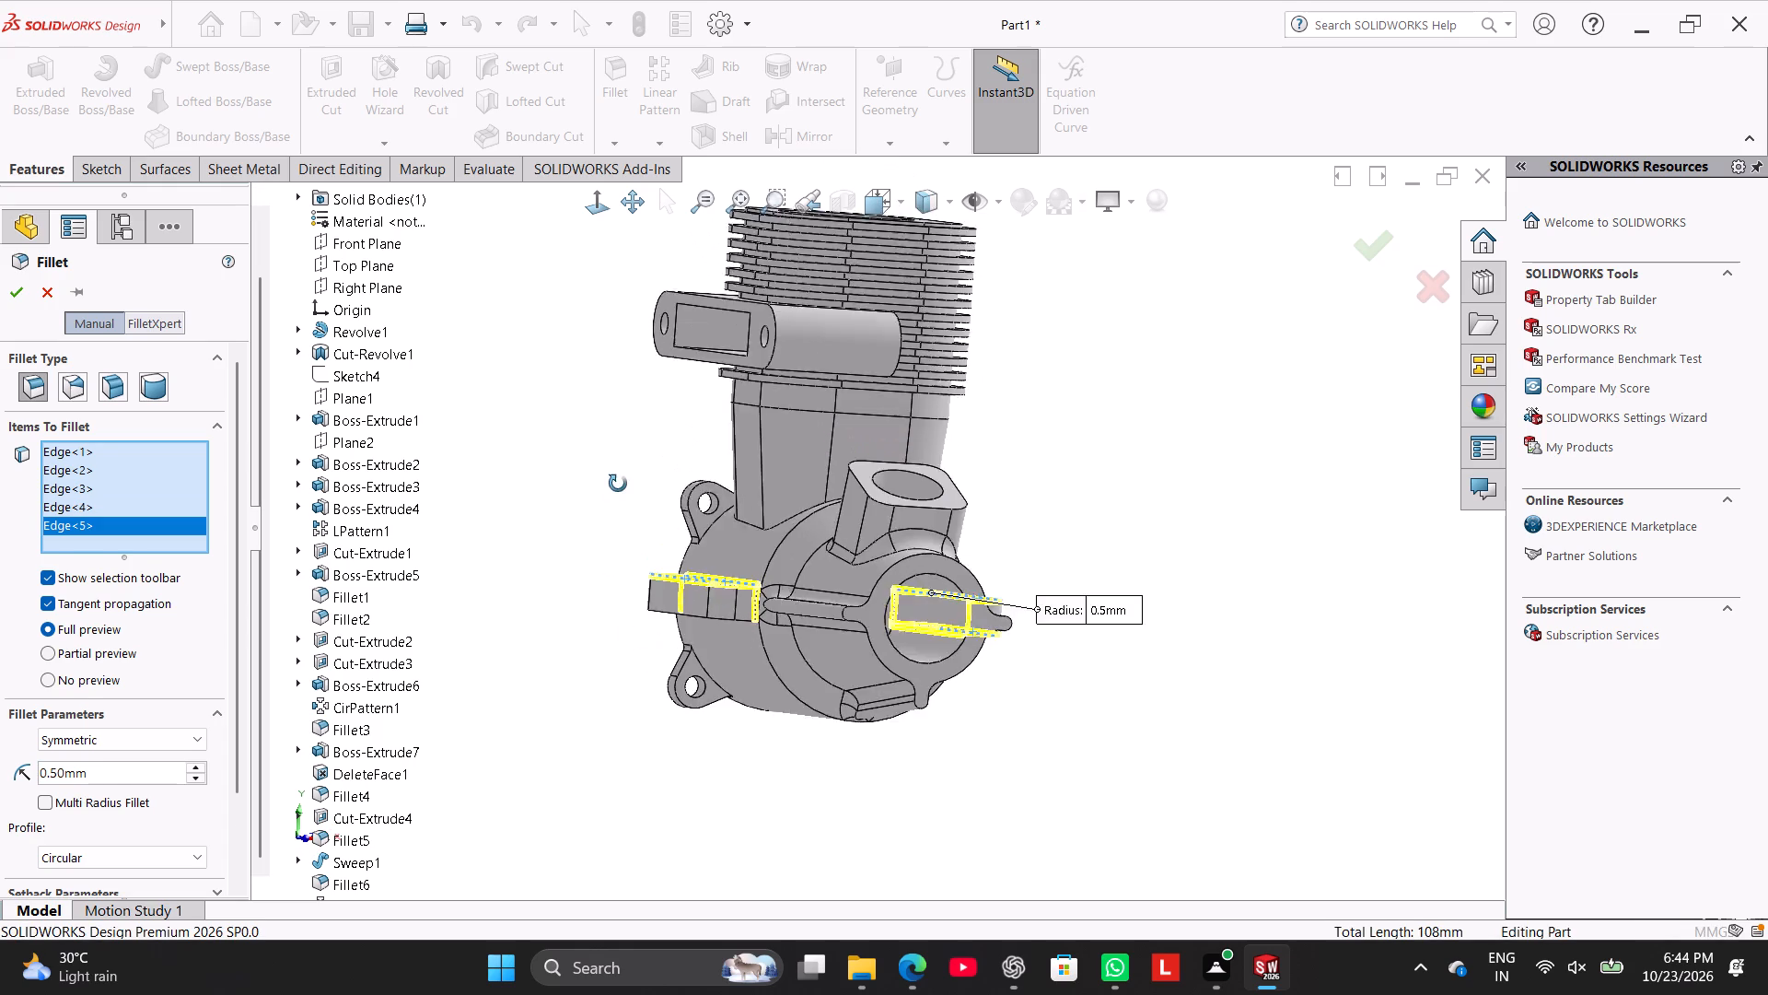
middle_drag(618, 484, 621, 462)
click(696, 600)
Add the junction edge where the cylinder base meets the crankcase to the 0.5 mm fillet.
middle_drag(568, 599, 531, 670)
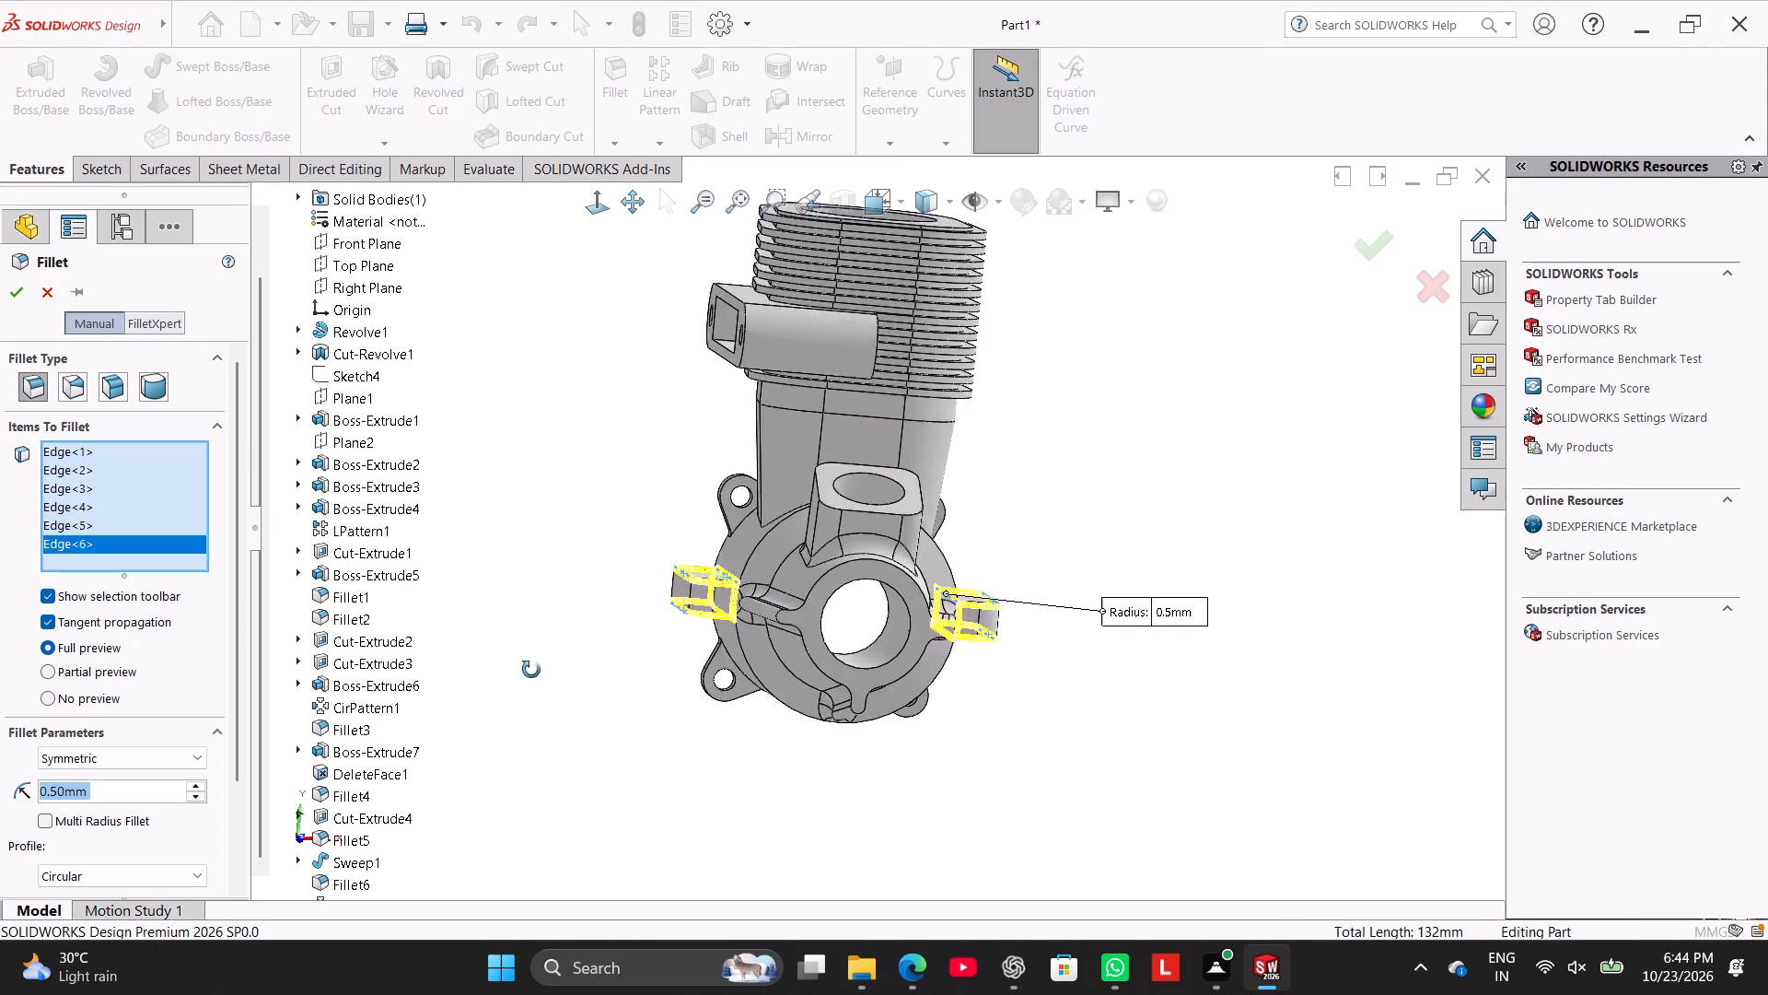
middle_drag(531, 670, 471, 758)
right_drag(556, 620, 711, 499)
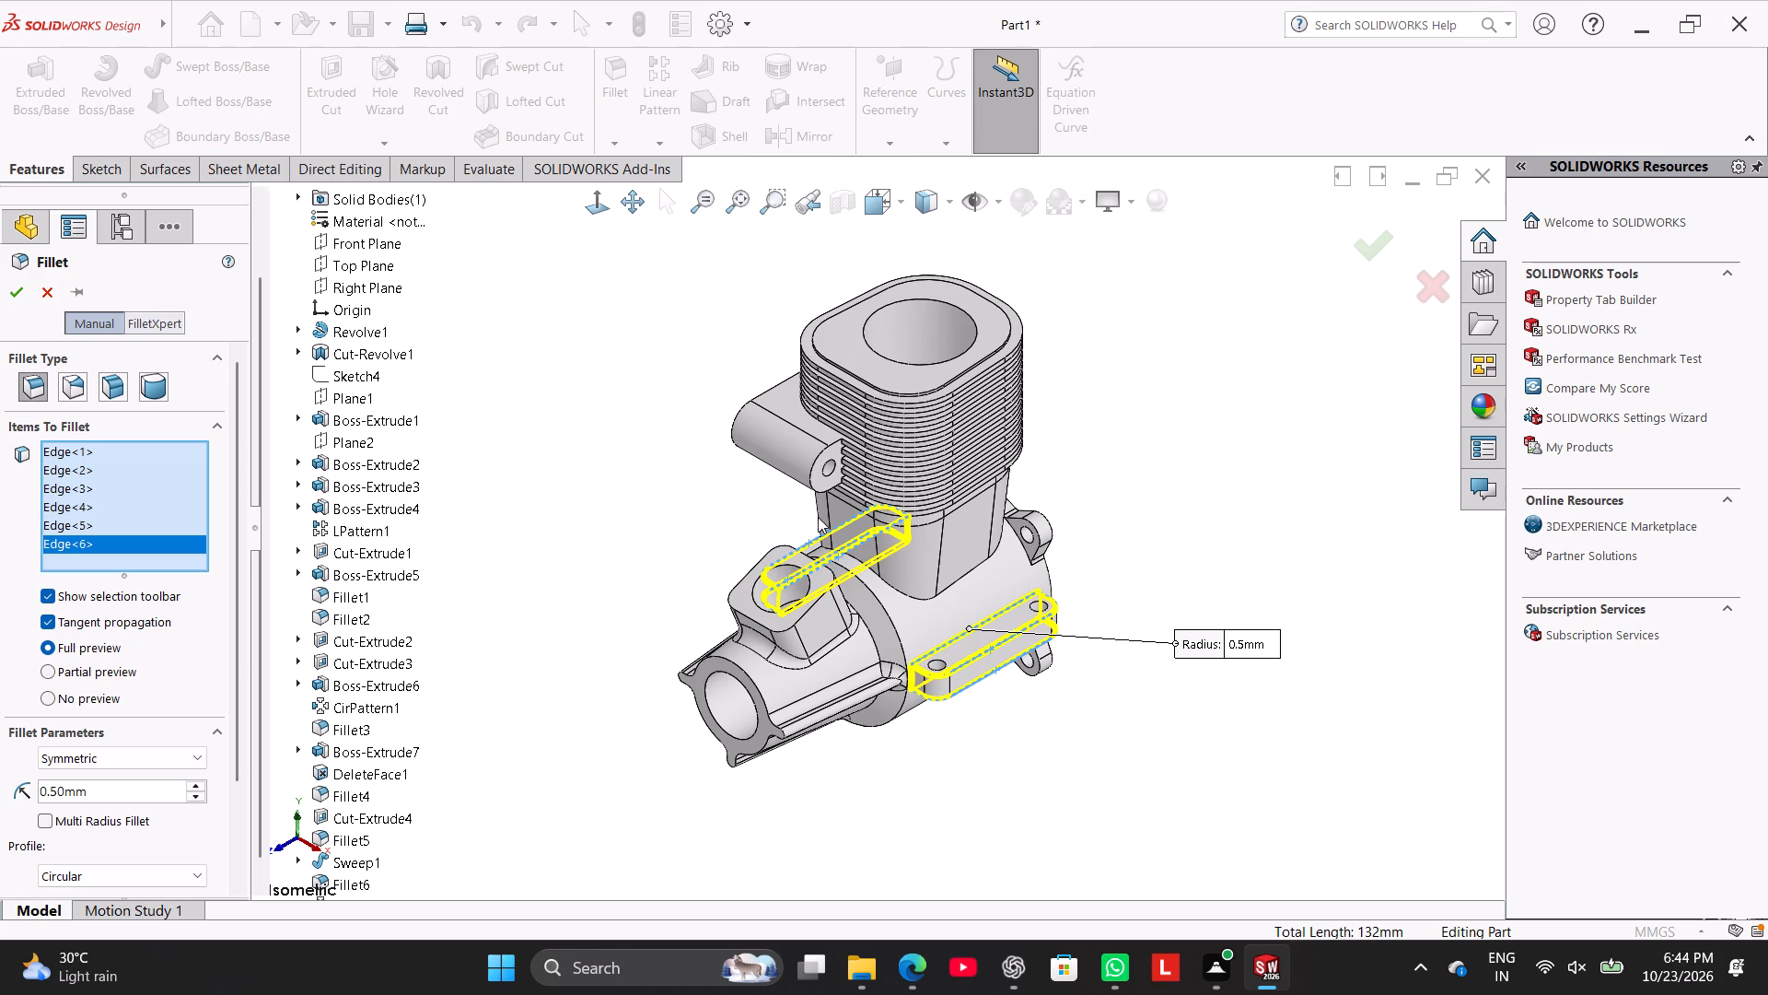
click(981, 566)
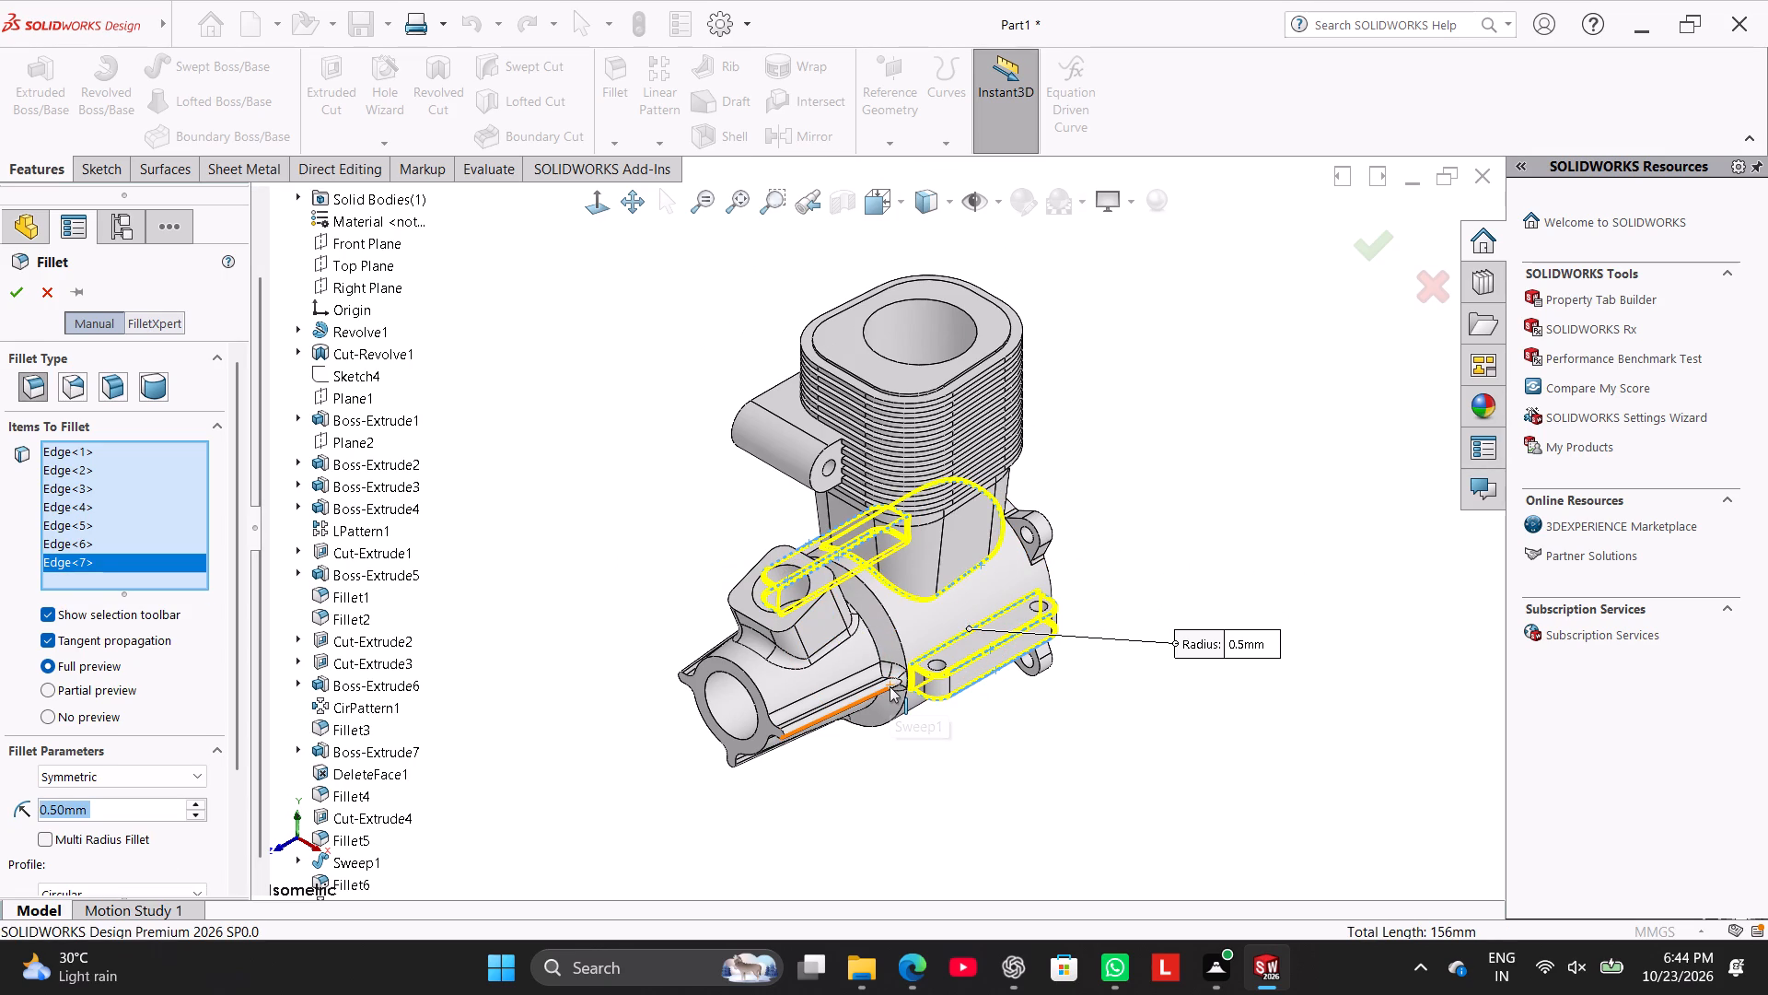
Add the outer contour edge of the crankcase's open rear face, running around the bolt lugs, to the 0.5 mm fillet.
scroll(1053, 708, down, 4)
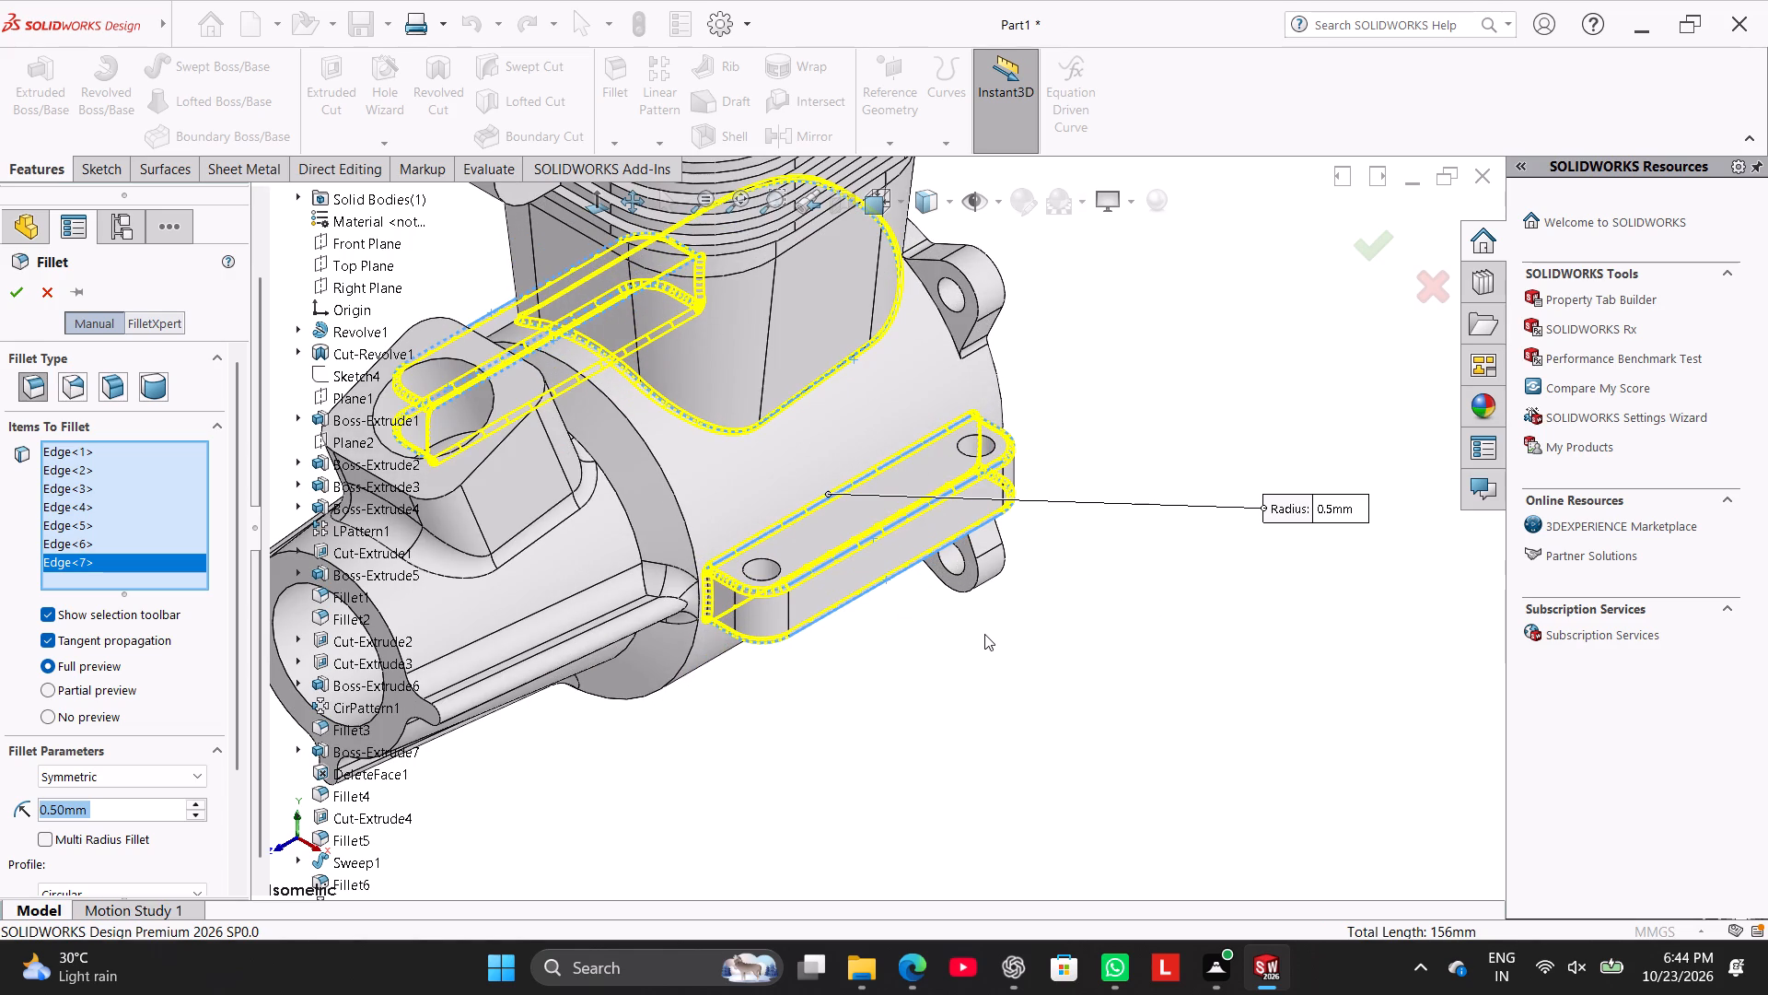
middle_drag(996, 628, 795, 705)
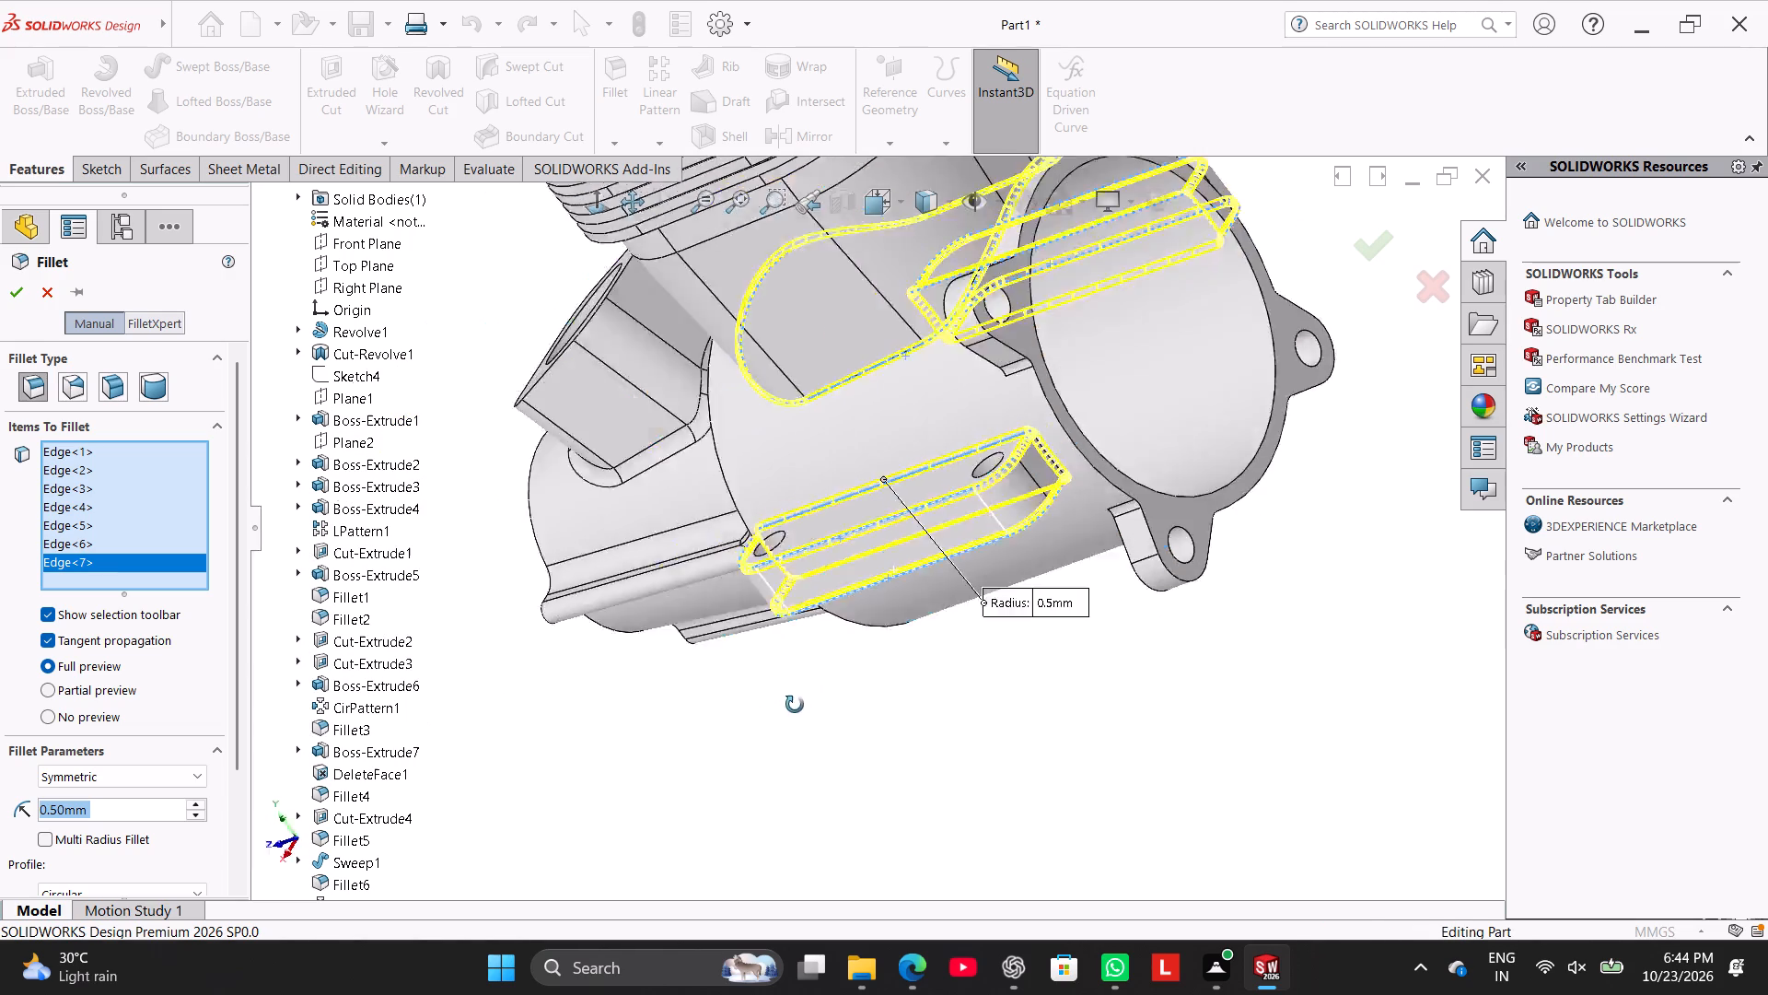
middle_drag(795, 705, 767, 777)
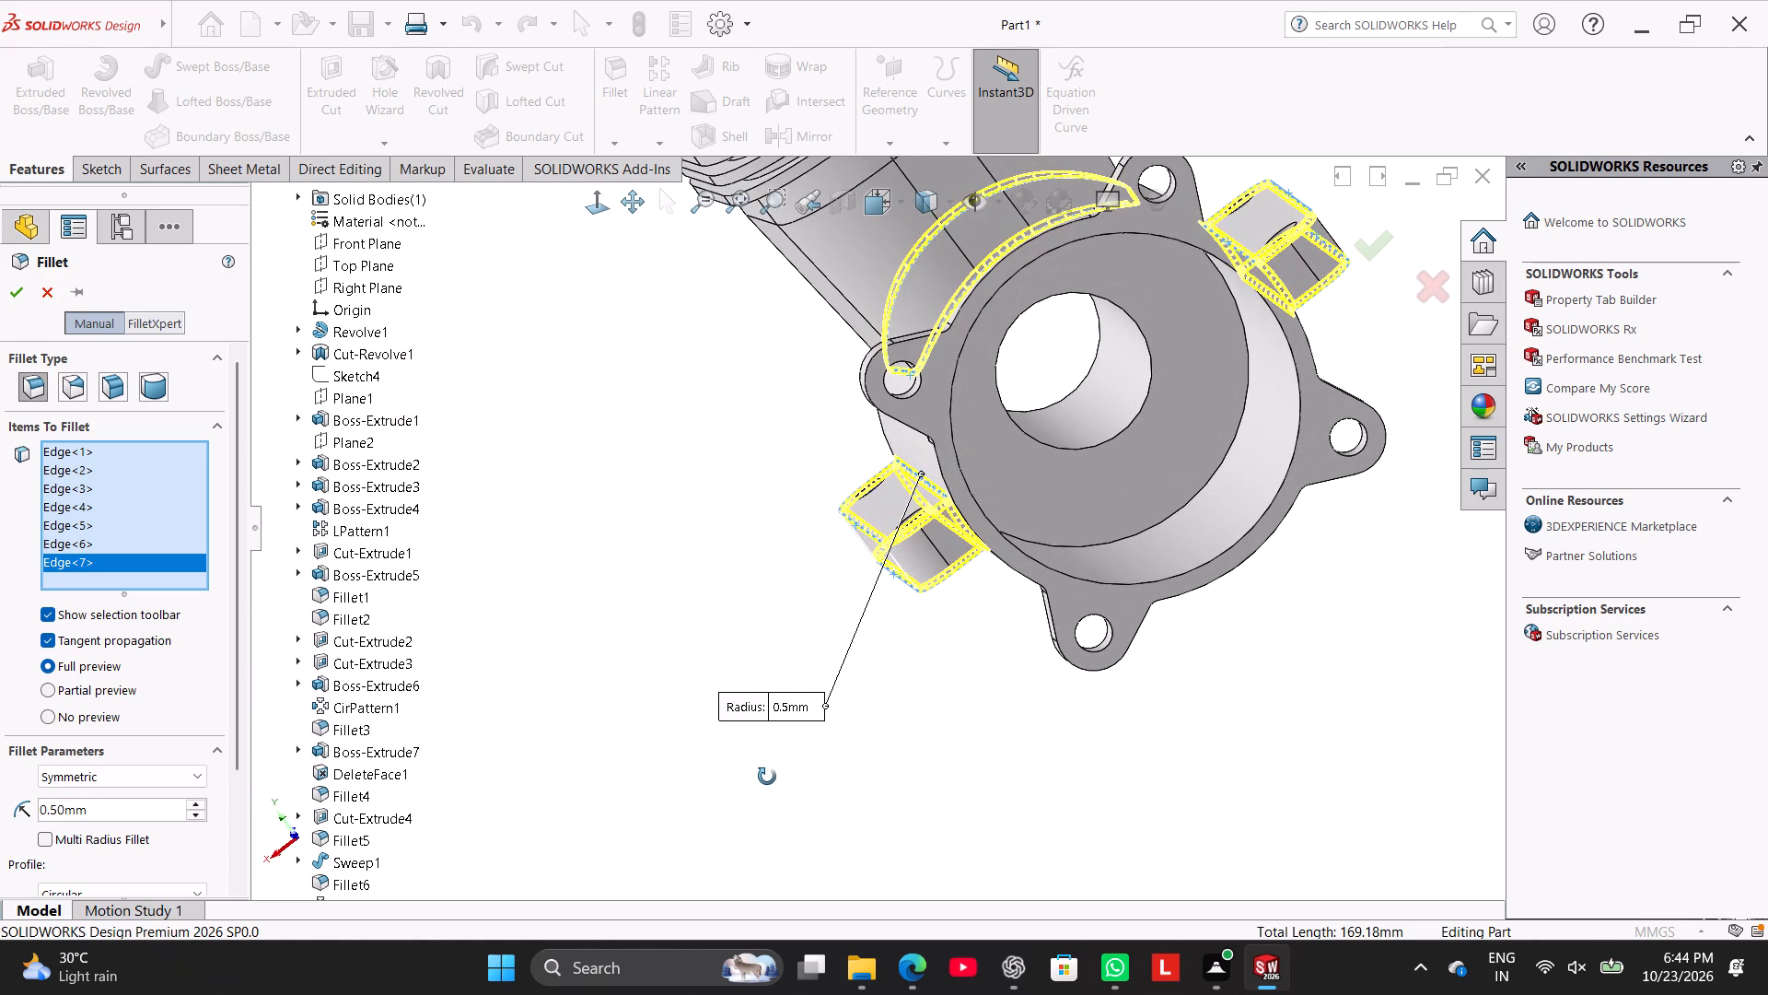
middle_drag(767, 777, 767, 769)
scroll(980, 409, down, 2)
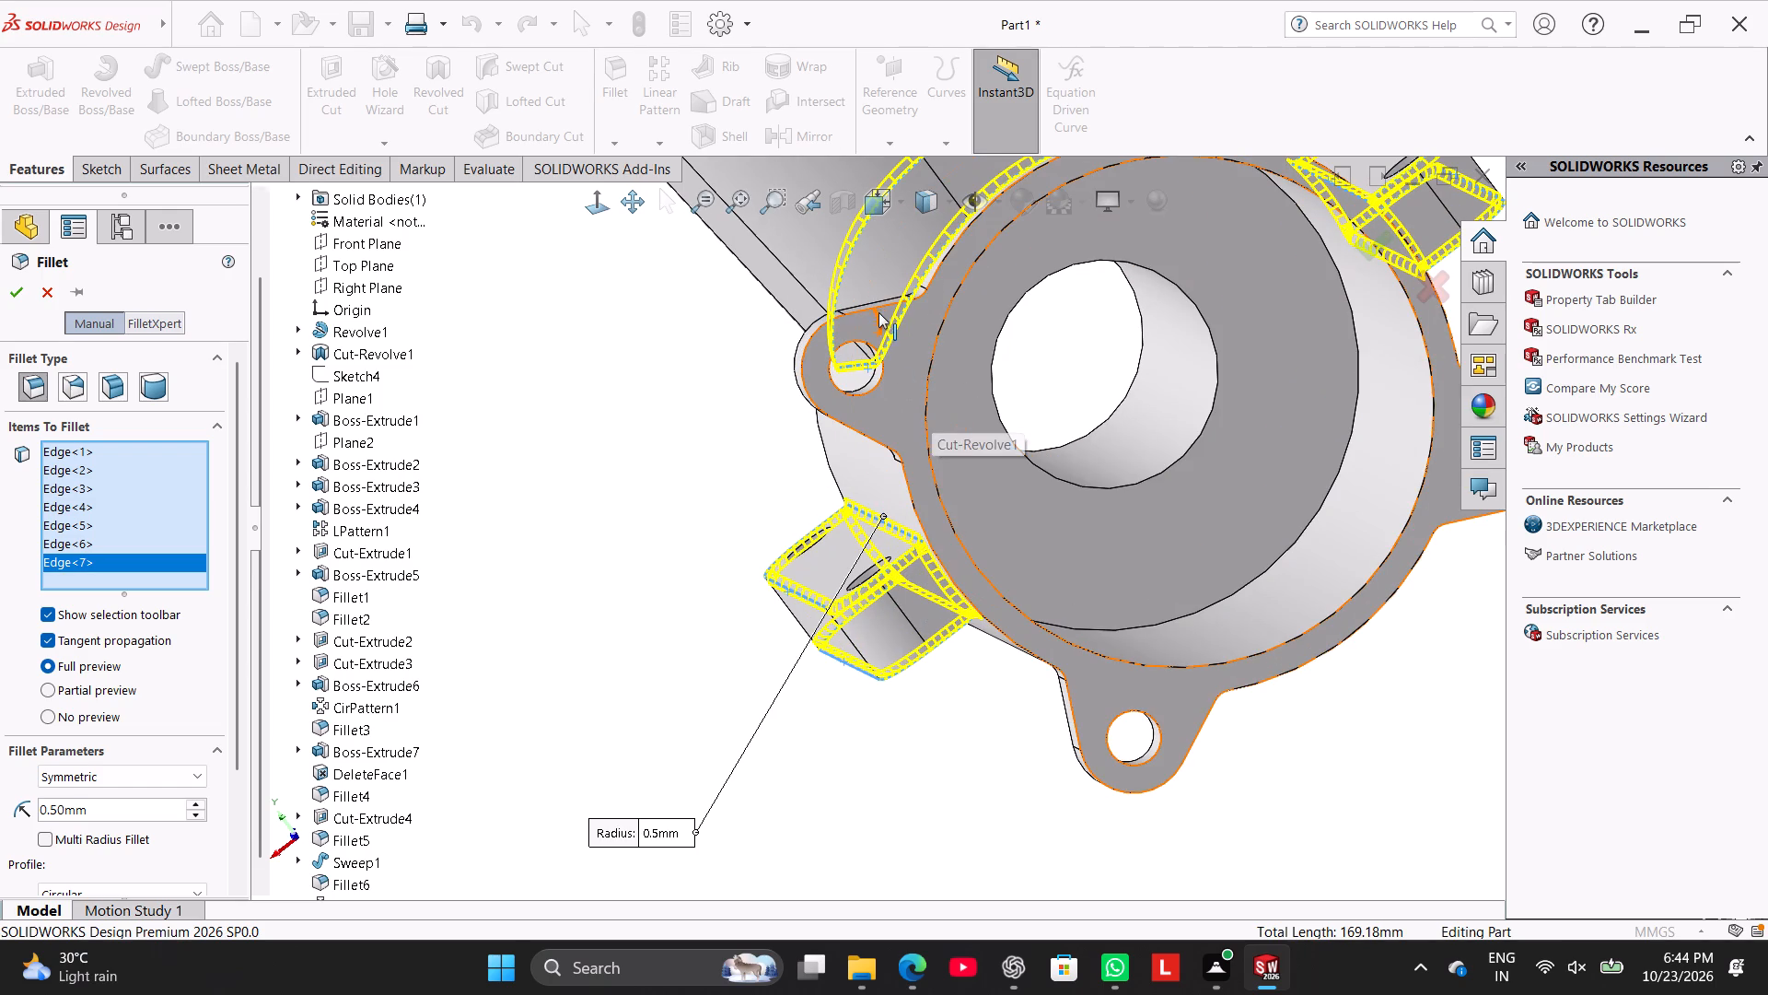
click(878, 307)
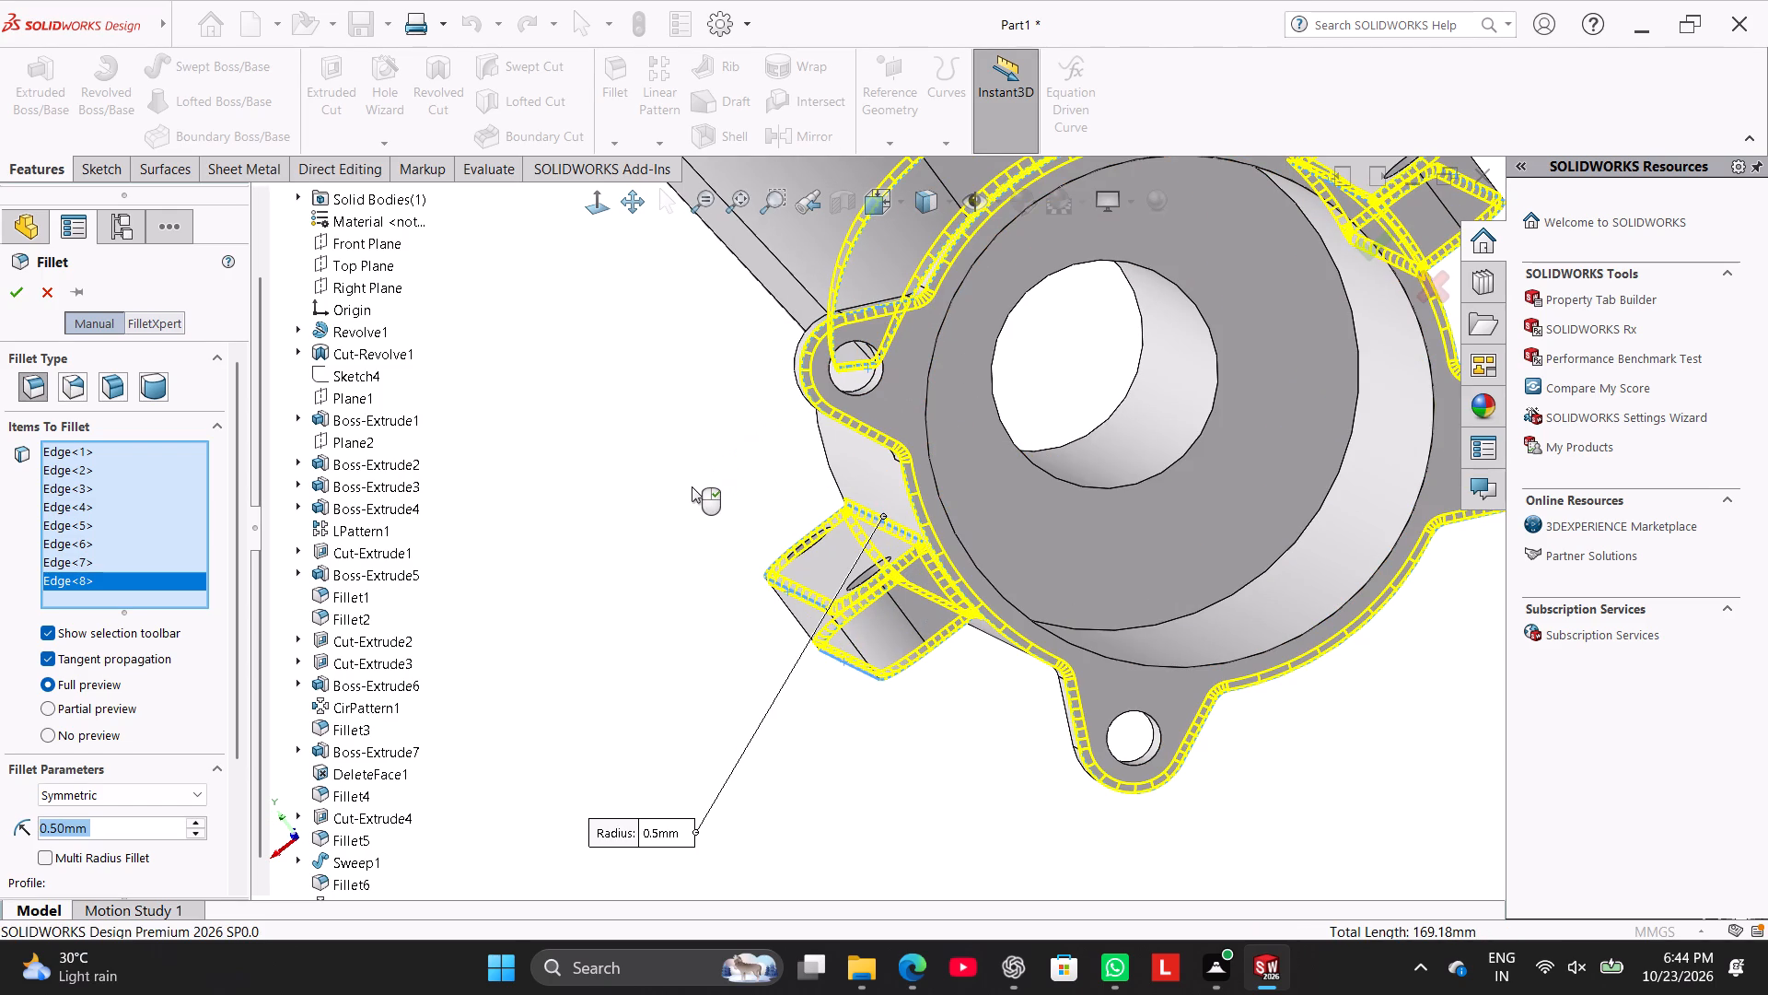
Add the curved outer edges on the inward-facing side of three rear bolt lugs to the 0.5 mm fillet.
scroll(693, 486, up, 3)
middle_drag(717, 486, 930, 494)
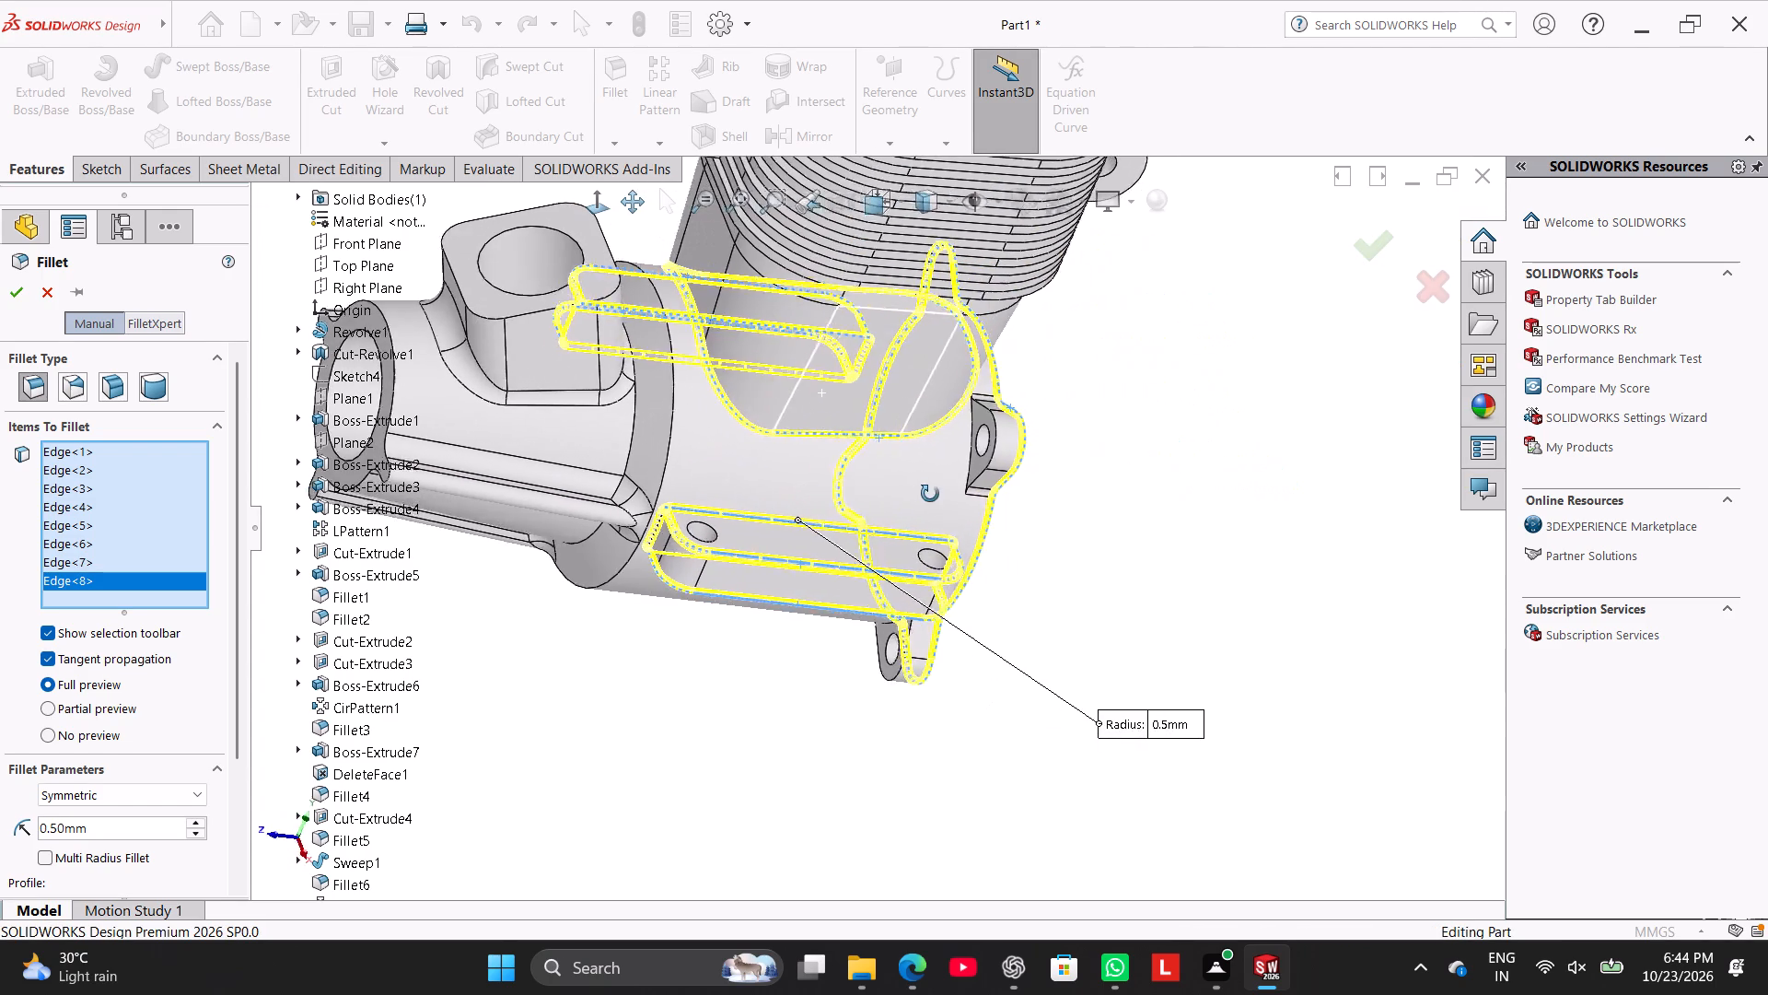
middle_drag(930, 494, 938, 492)
click(989, 435)
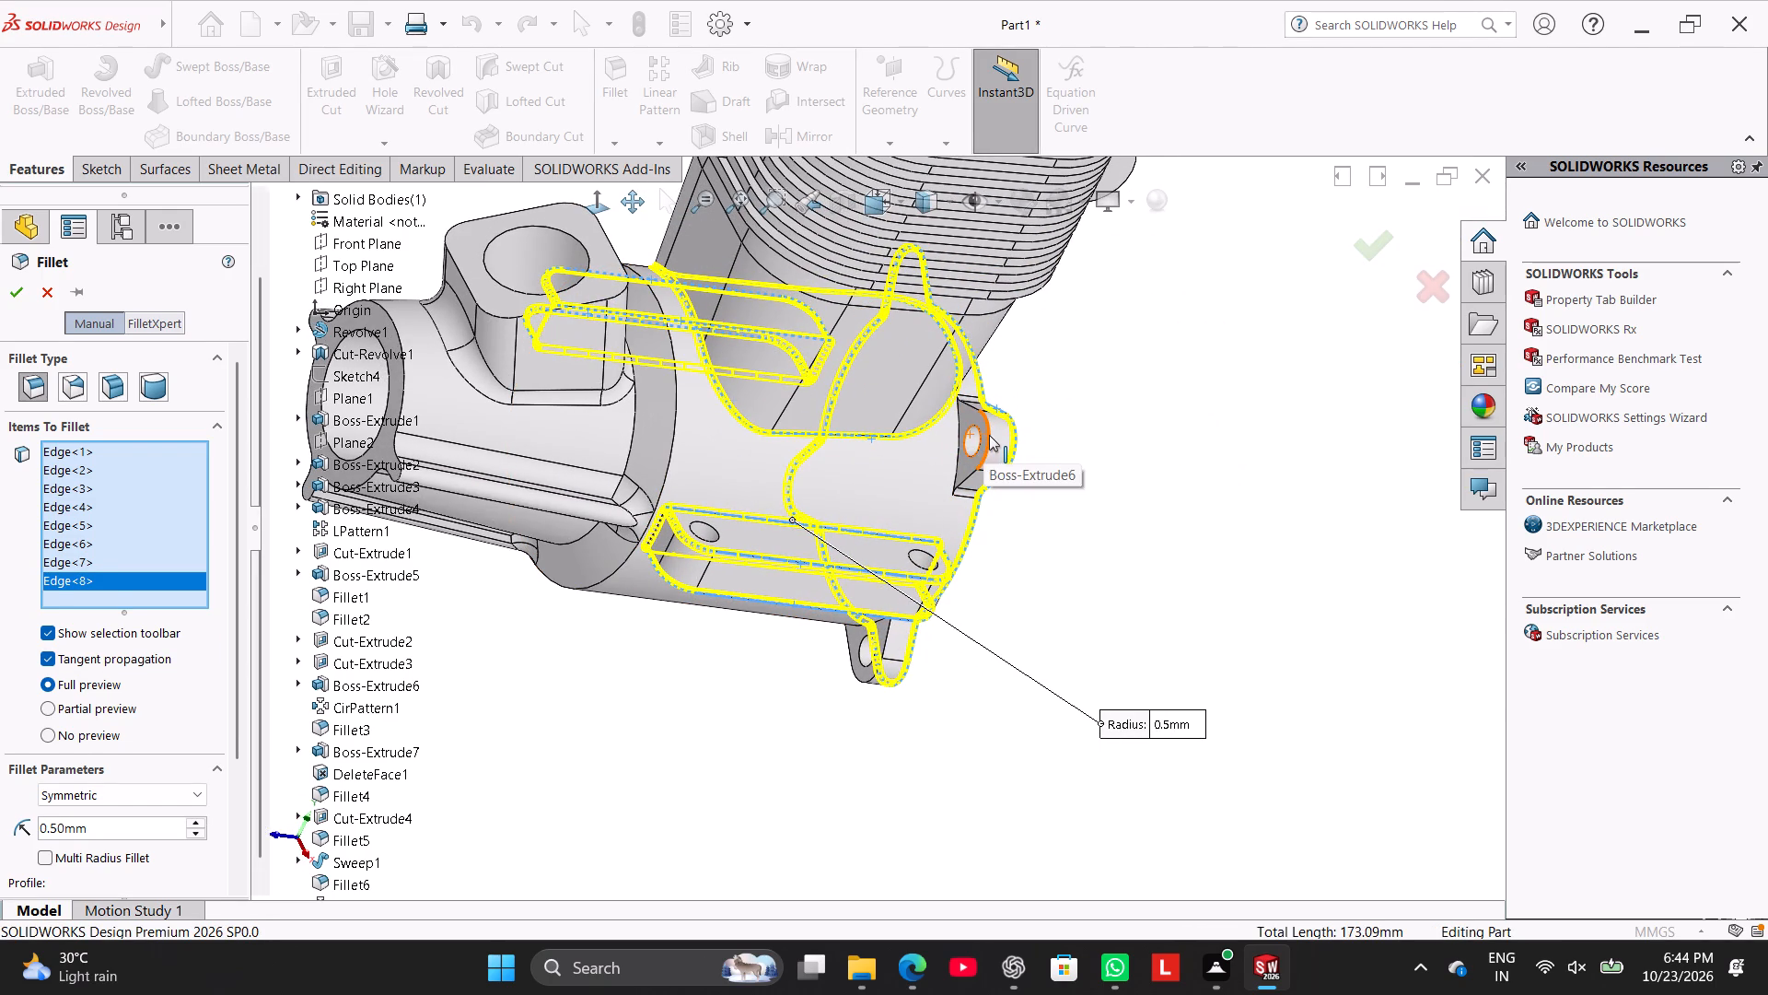
middle_drag(975, 664, 1001, 453)
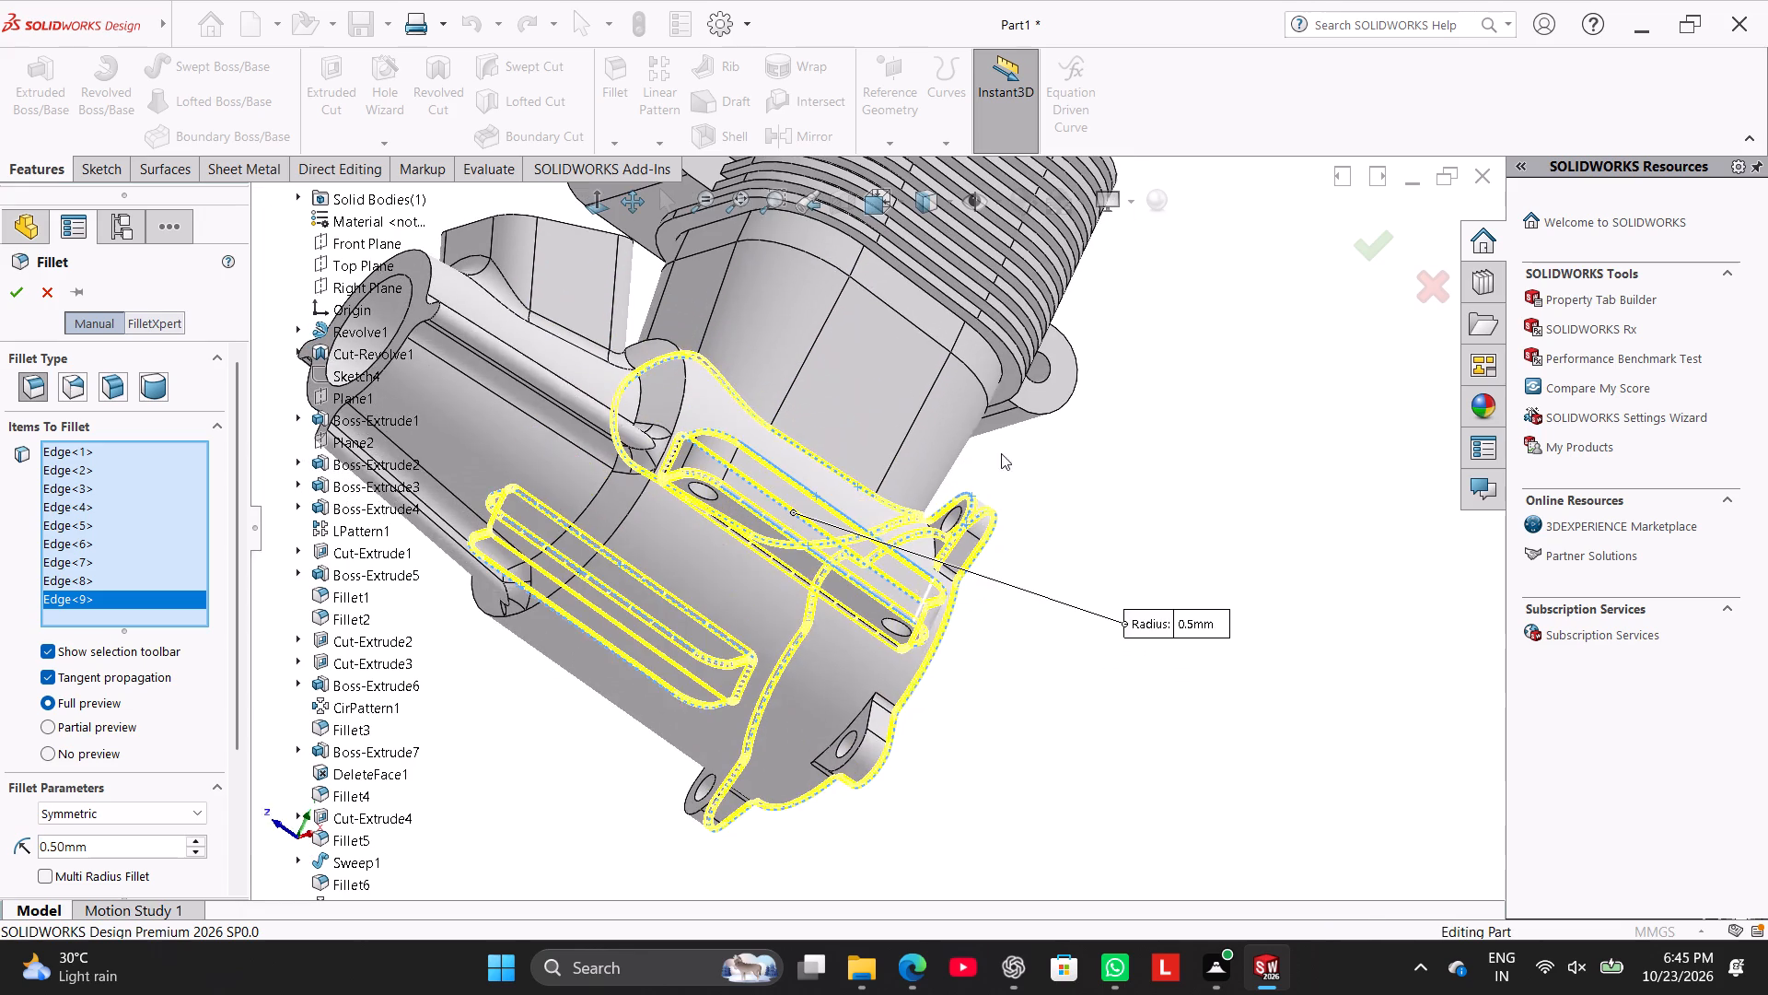
click(867, 734)
middle_drag(846, 843, 945, 868)
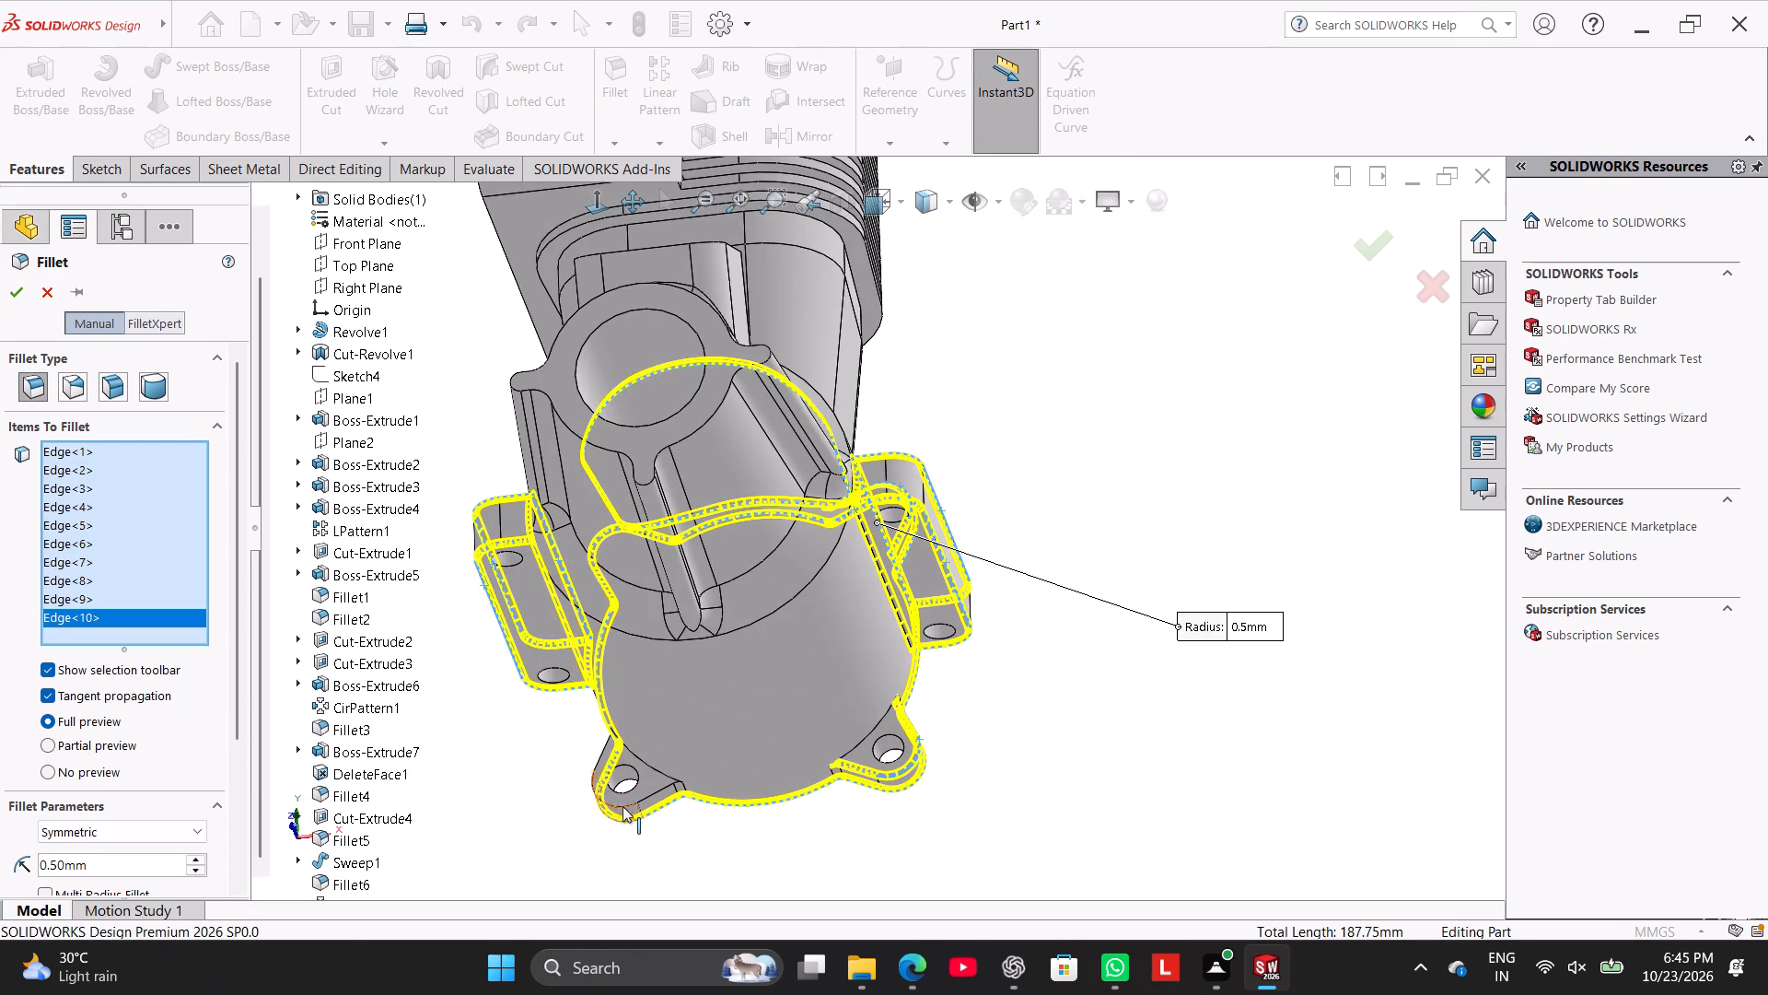
click(642, 799)
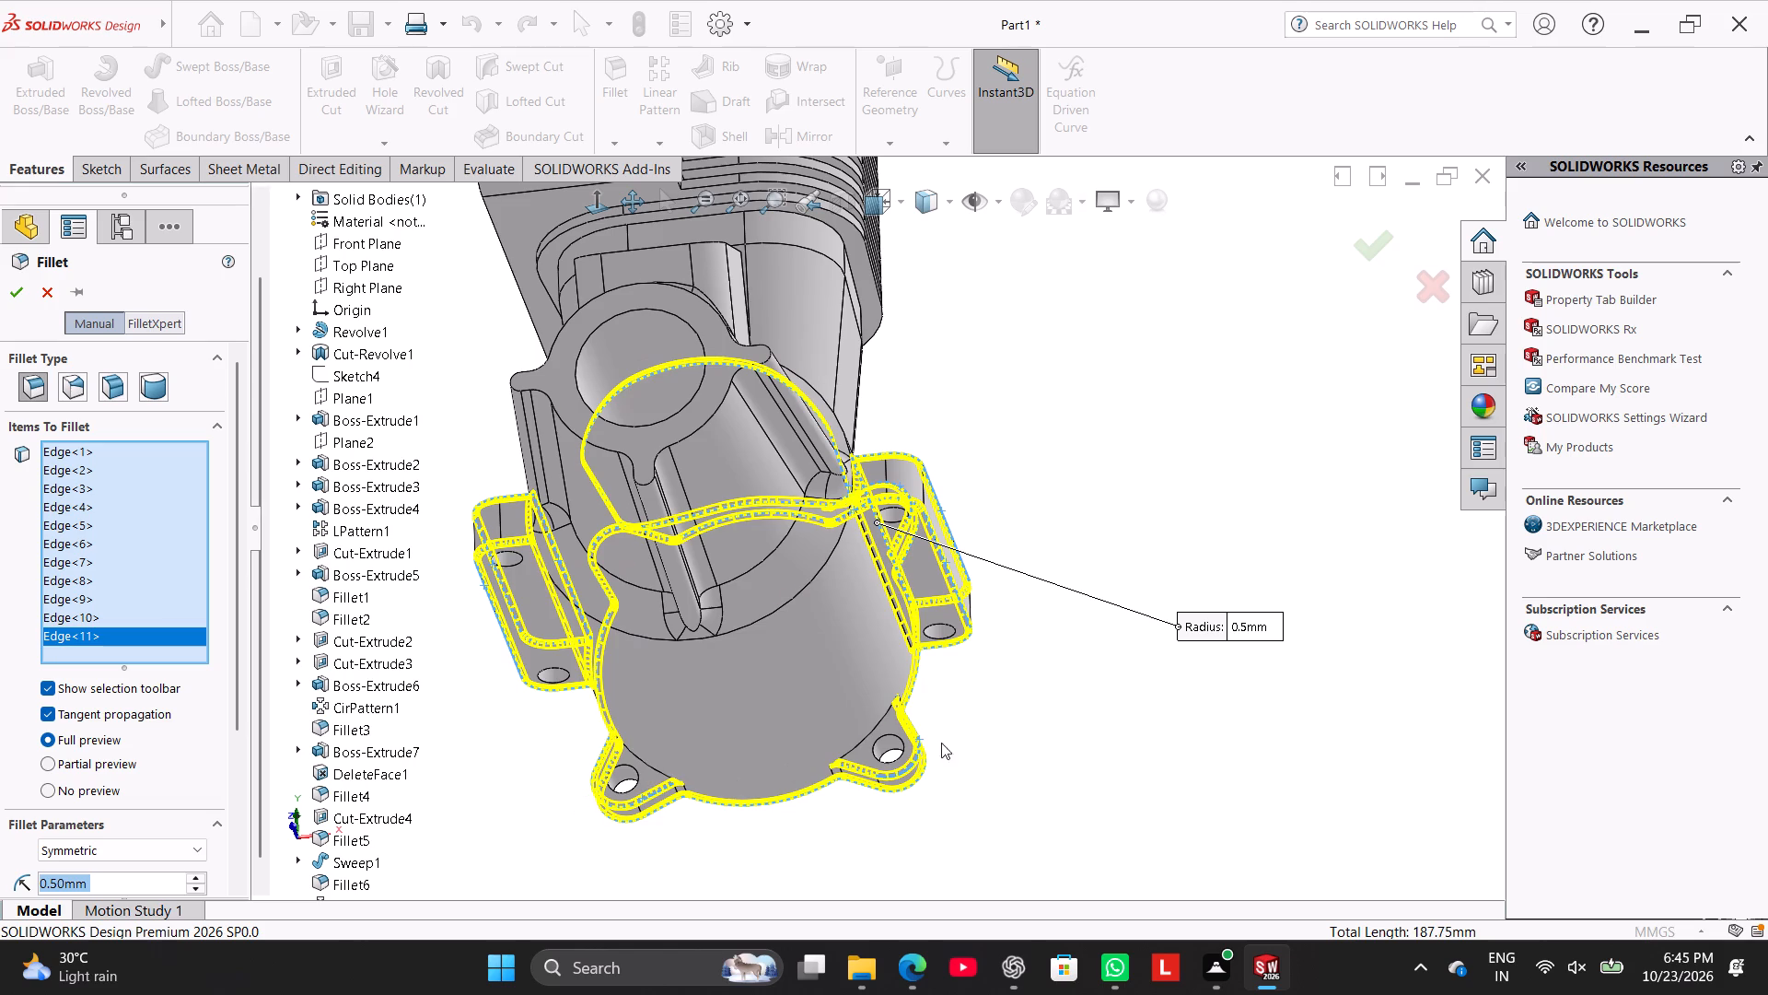
Add the junction edges where two of the rear bolt lugs meet the crankcase body to the 0.5 mm fillet.
click(876, 728)
middle_drag(971, 740, 911, 778)
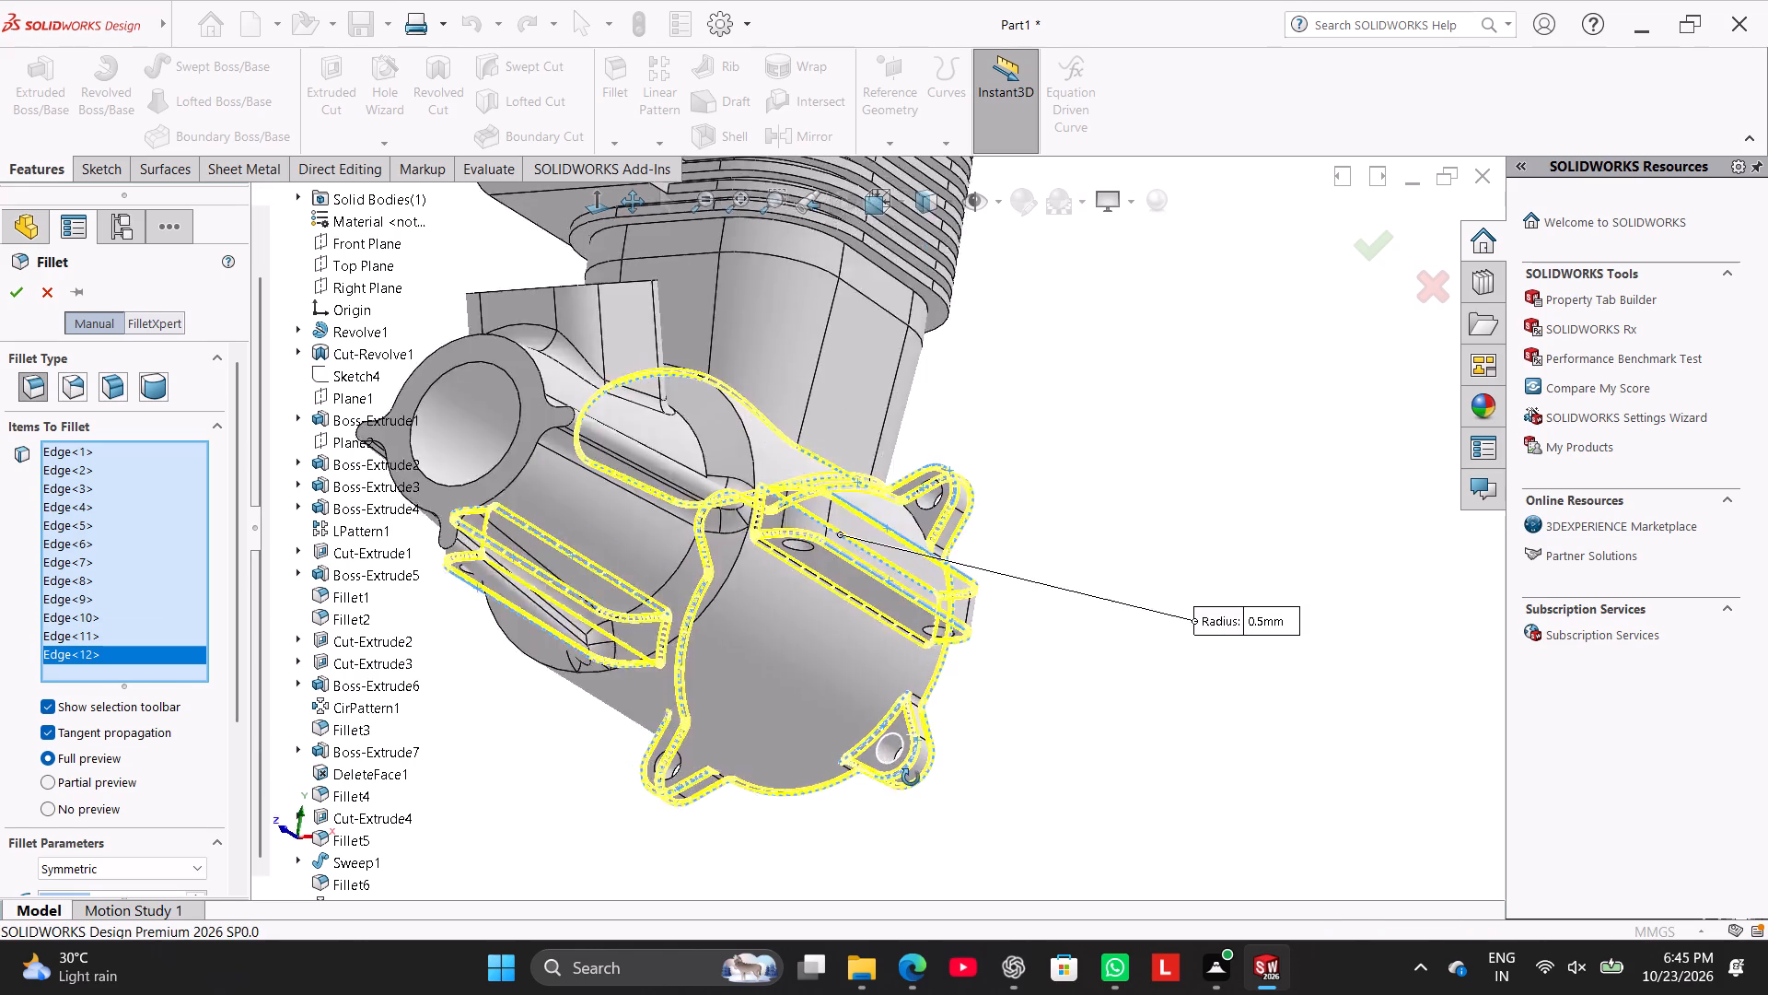
middle_drag(911, 778, 841, 814)
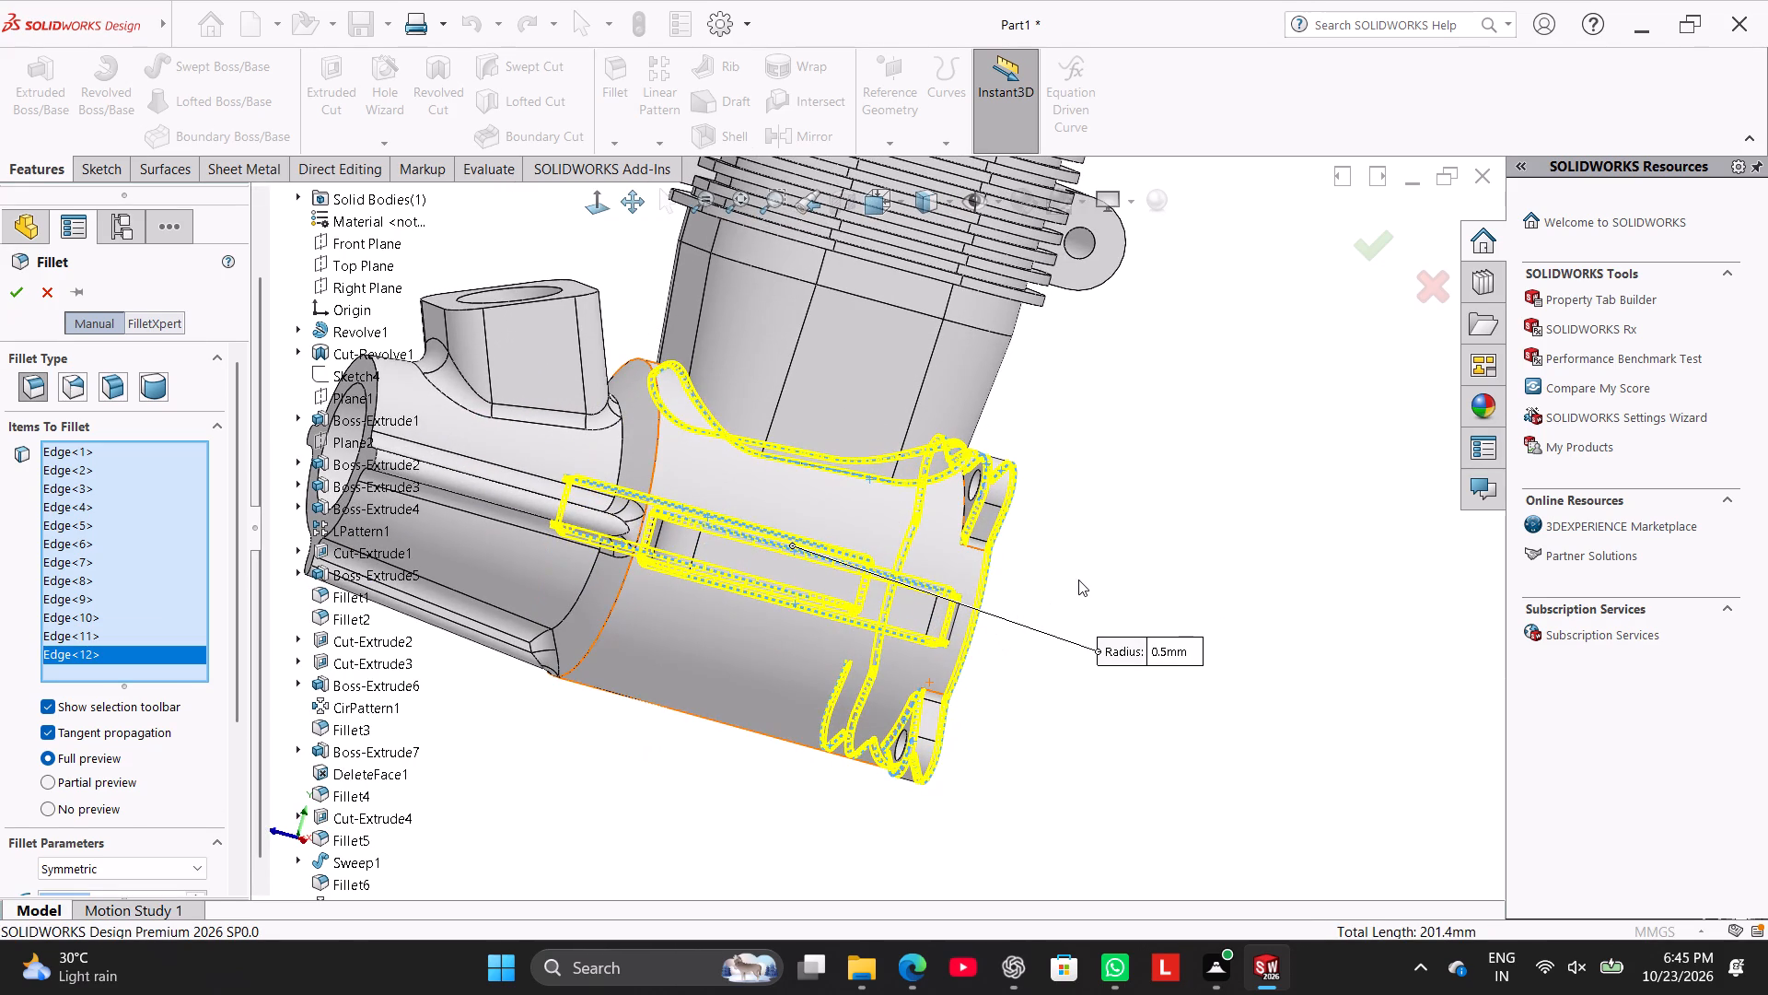
middle_drag(1034, 568, 1050, 615)
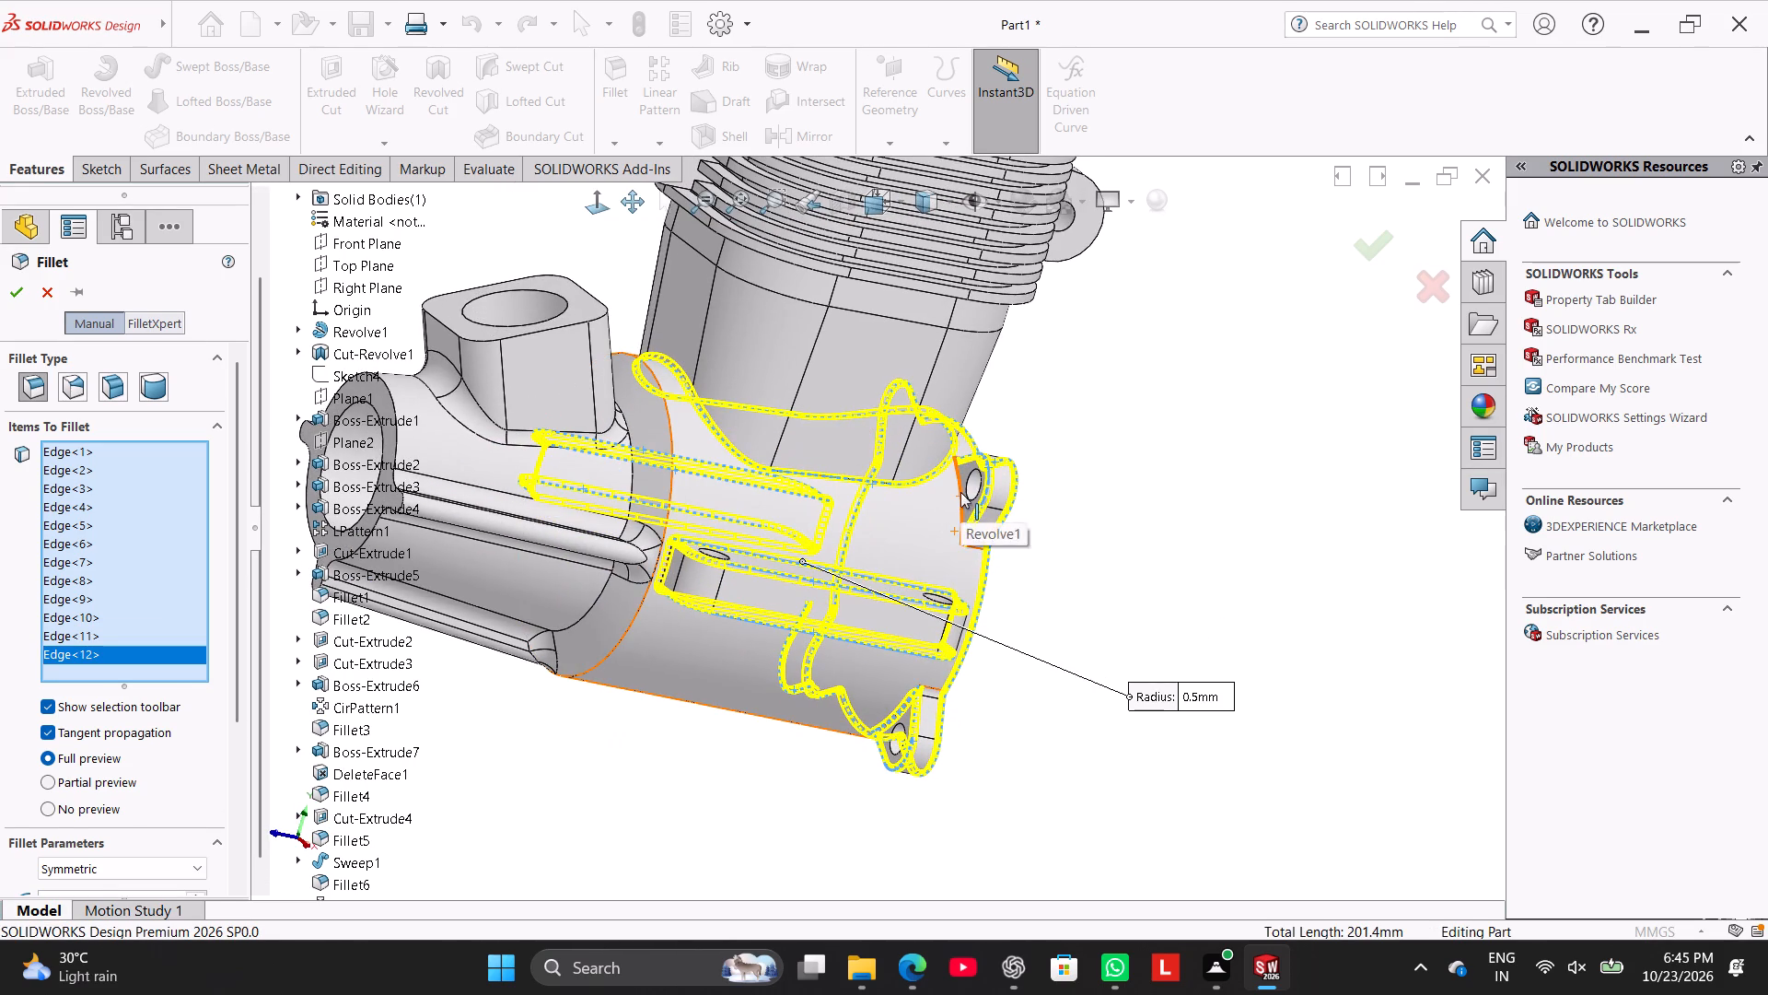
click(960, 492)
Add the fourth rear bolt lug's curved outer edge and its junction edge with the crankcase to the 0.5 mm fillet.
middle_drag(1033, 384, 978, 548)
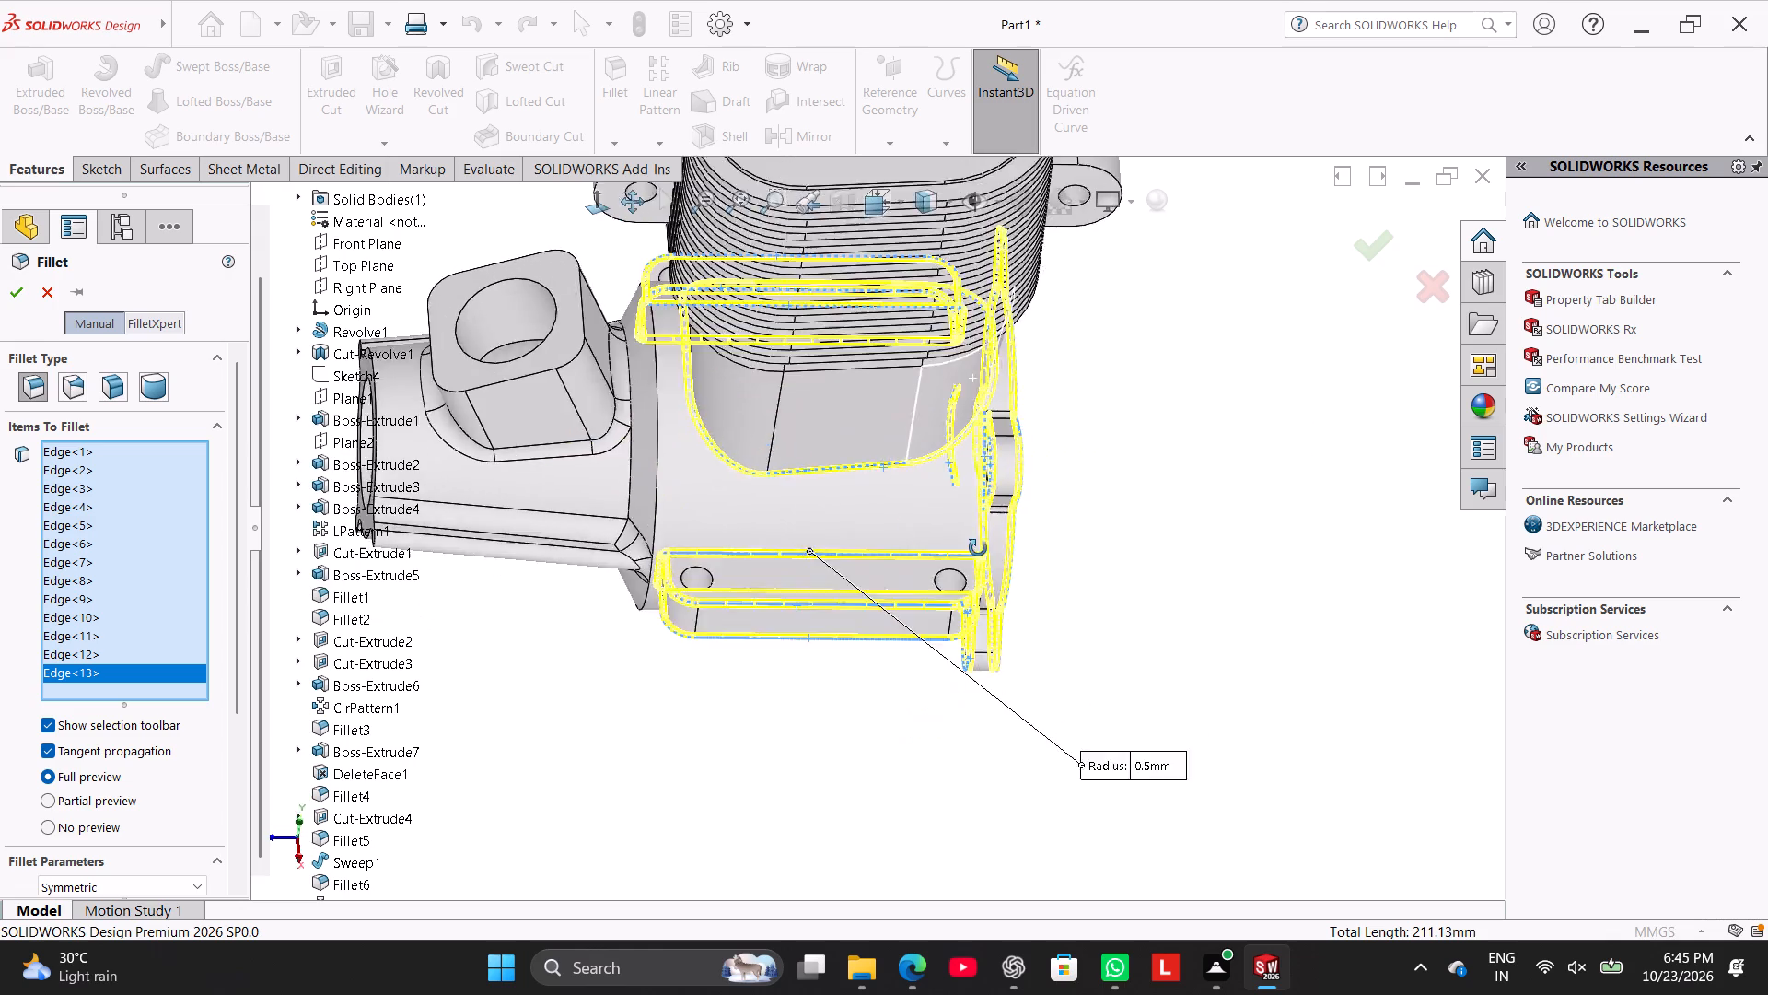
middle_drag(978, 548, 959, 615)
scroll(1093, 405, up, 4)
middle_drag(1076, 370, 1017, 587)
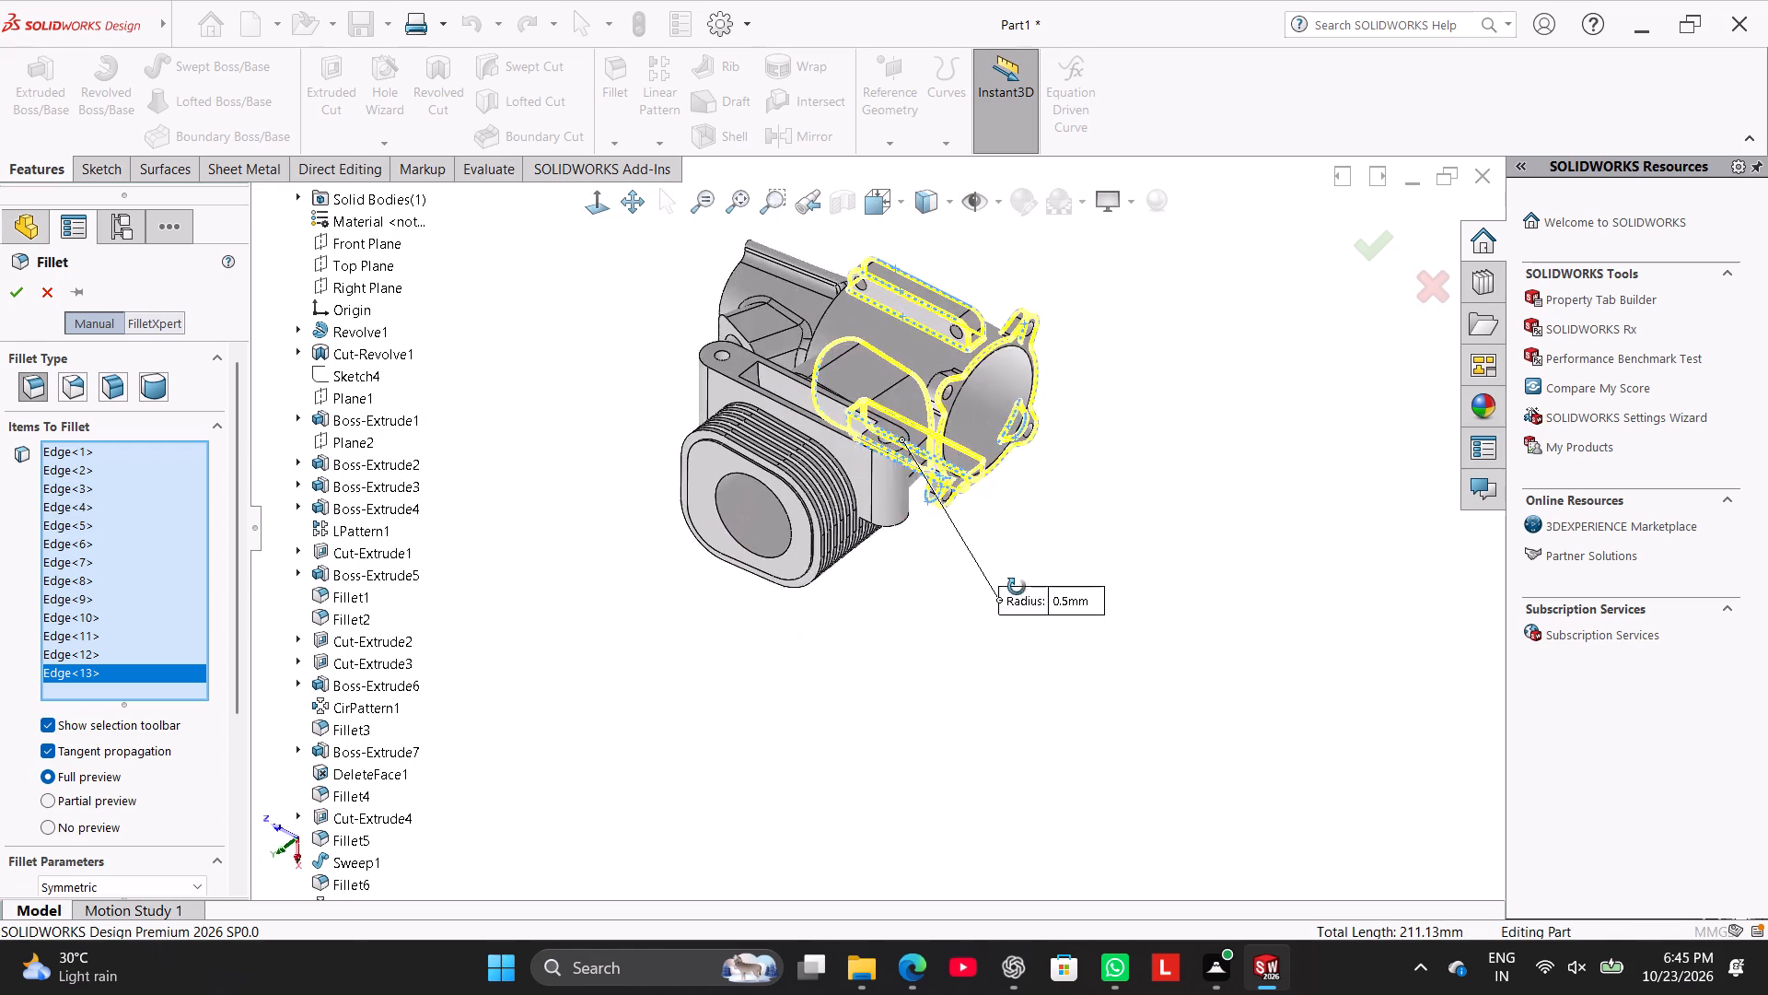
middle_drag(1017, 587, 1018, 590)
middle_drag(1014, 478, 1053, 585)
scroll(1053, 585, down, 1)
scroll(980, 416, down, 4)
middle_drag(995, 440, 1018, 469)
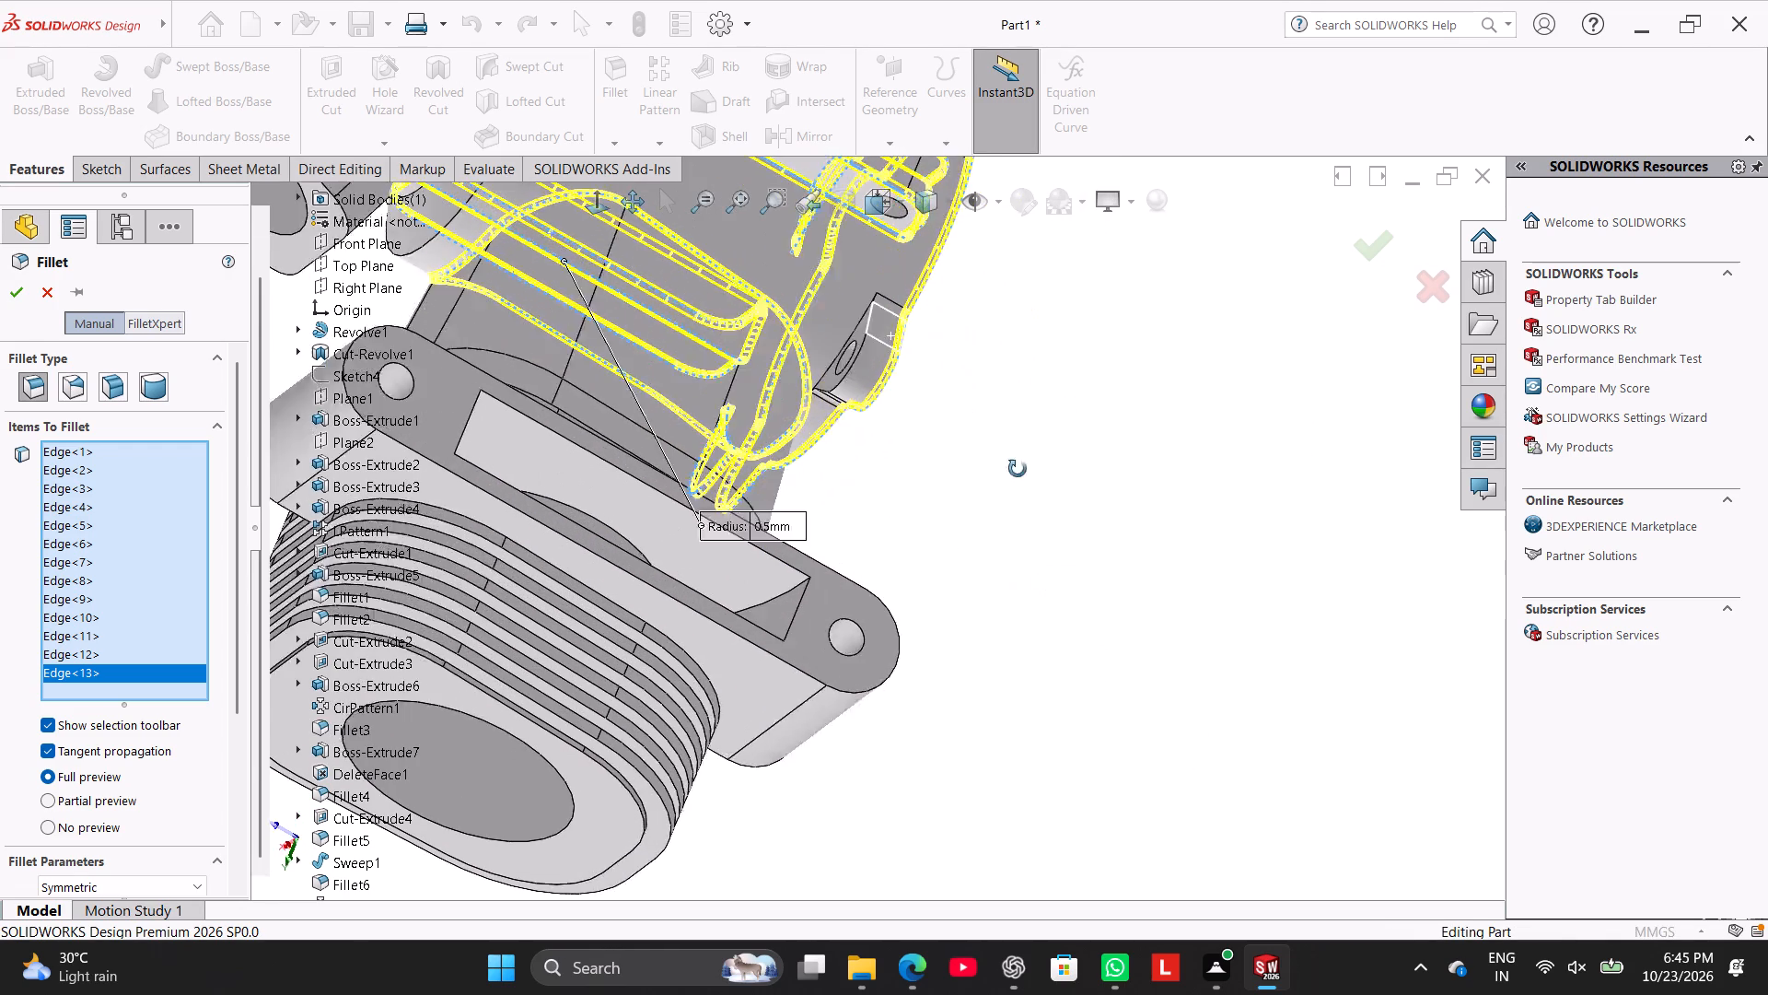
middle_drag(1018, 469, 1038, 497)
click(867, 356)
click(857, 315)
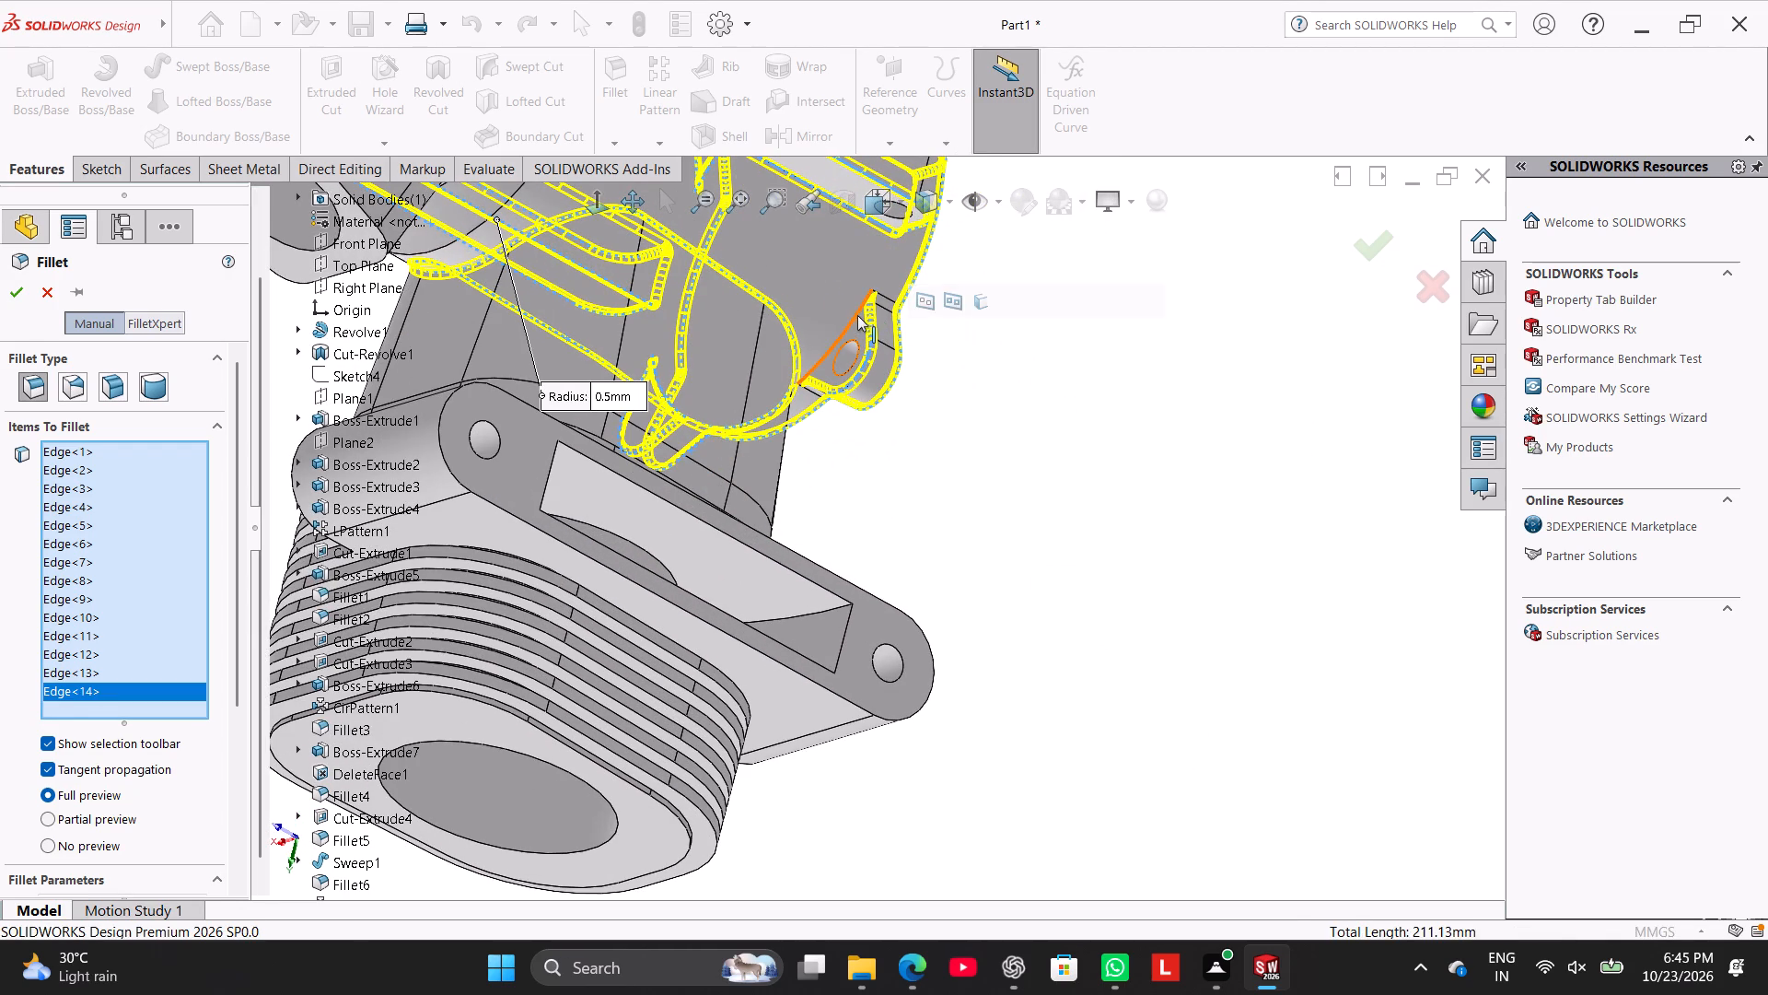
Add the remaining rear bolt lug's junction edge with the crankcase body to the 0.5 mm fillet.
scroll(1002, 362, up, 2)
middle_drag(983, 350, 979, 418)
scroll(926, 323, up, 2)
scroll(943, 302, down, 4)
middle_drag(935, 318, 962, 404)
click(820, 299)
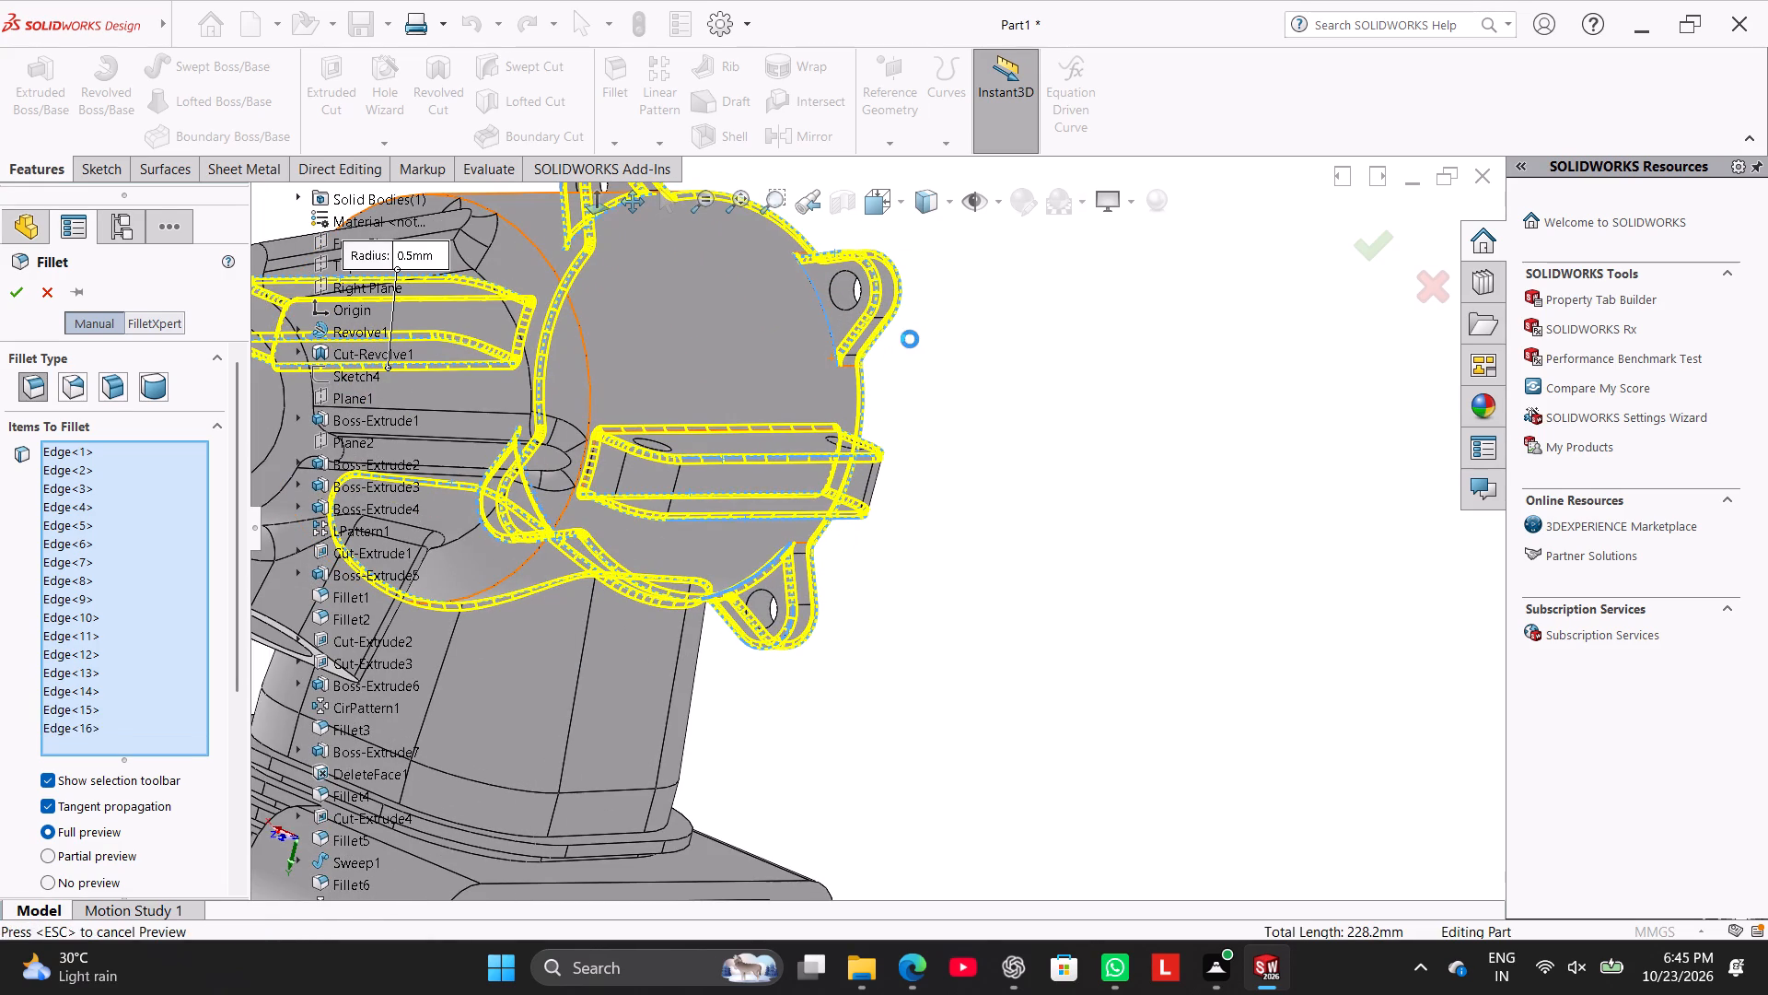
Check the fillet preview from all sides, complete the 0.5 mm fillet on the 16 selected edges, and show the isometric view.
scroll(923, 334, up, 2)
middle_drag(869, 309, 898, 396)
middle_drag(771, 265, 799, 279)
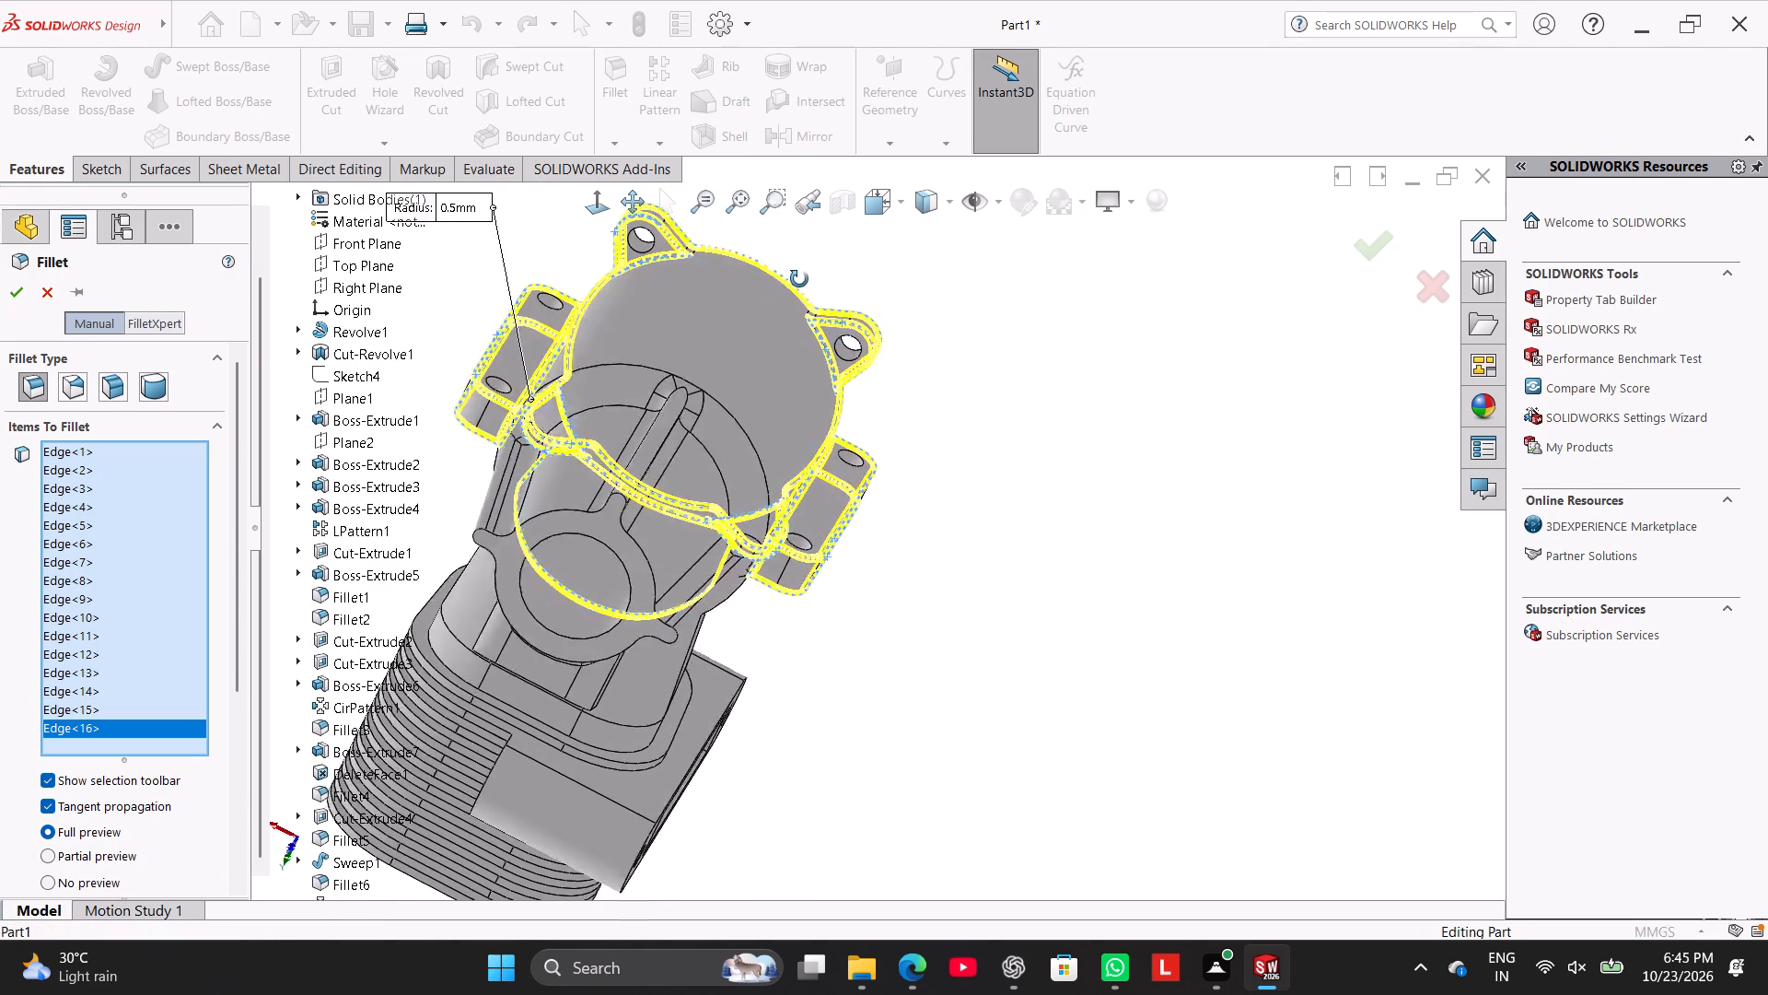
middle_drag(799, 279, 886, 247)
right_drag(875, 689, 1200, 525)
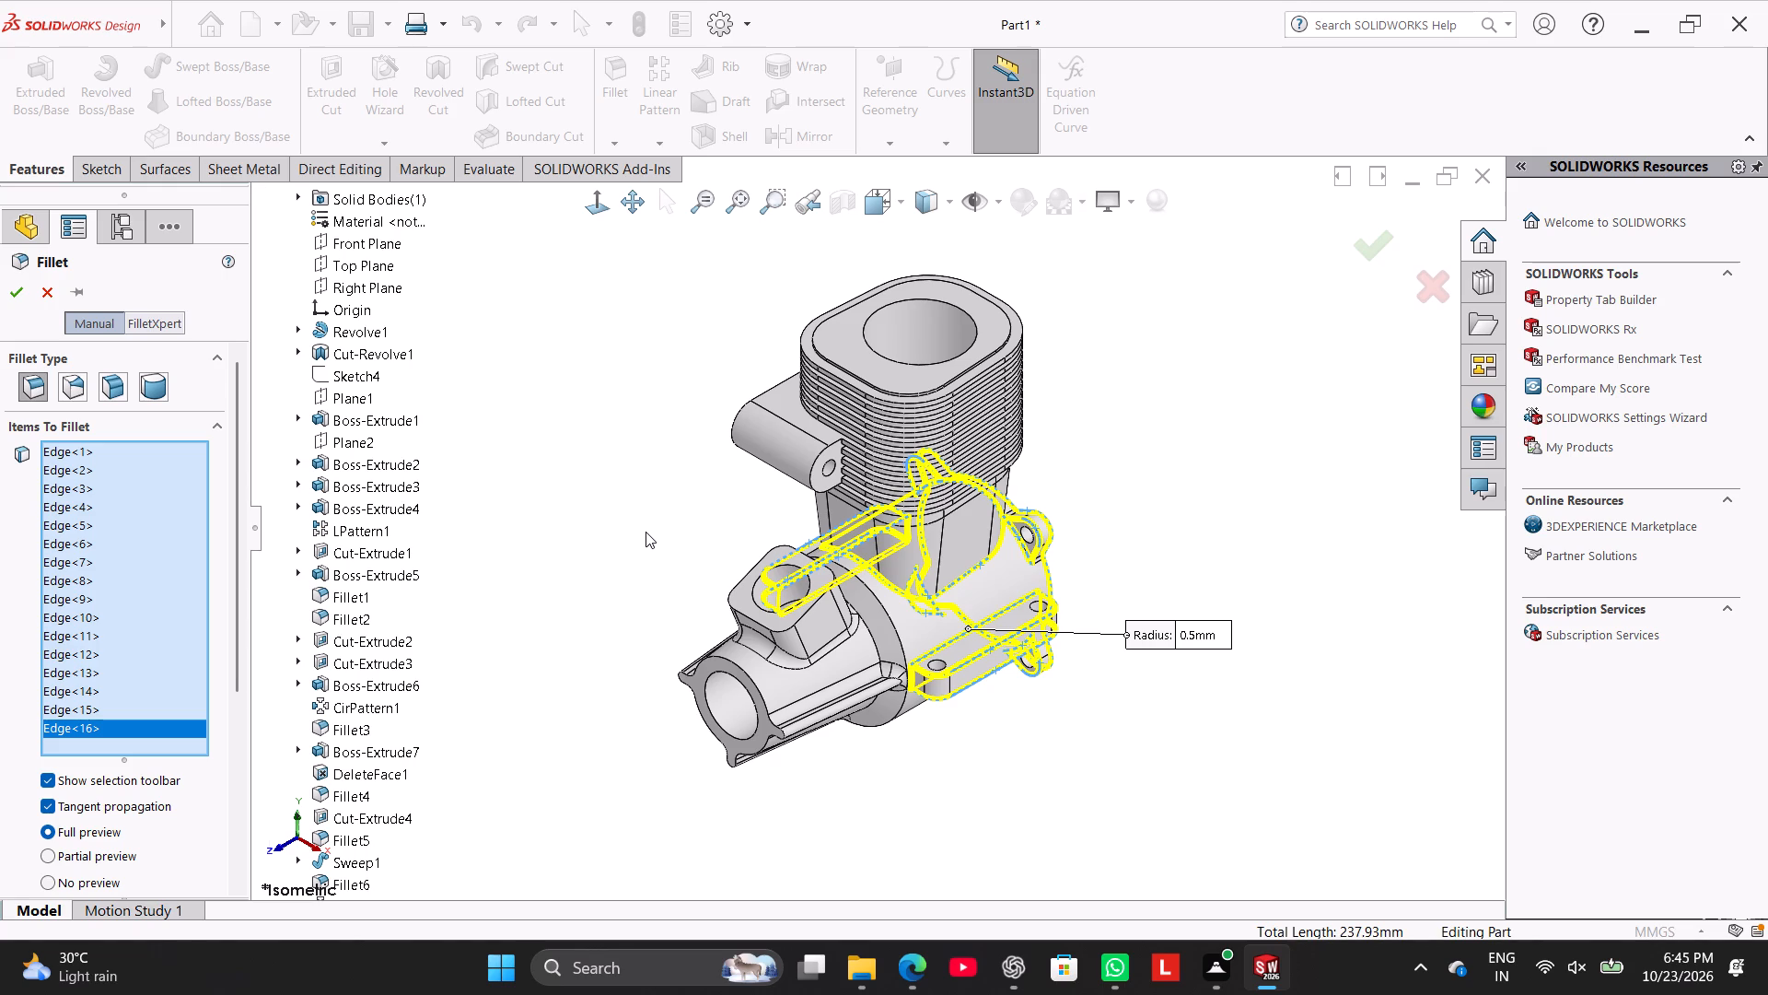
middle_drag(596, 570, 506, 500)
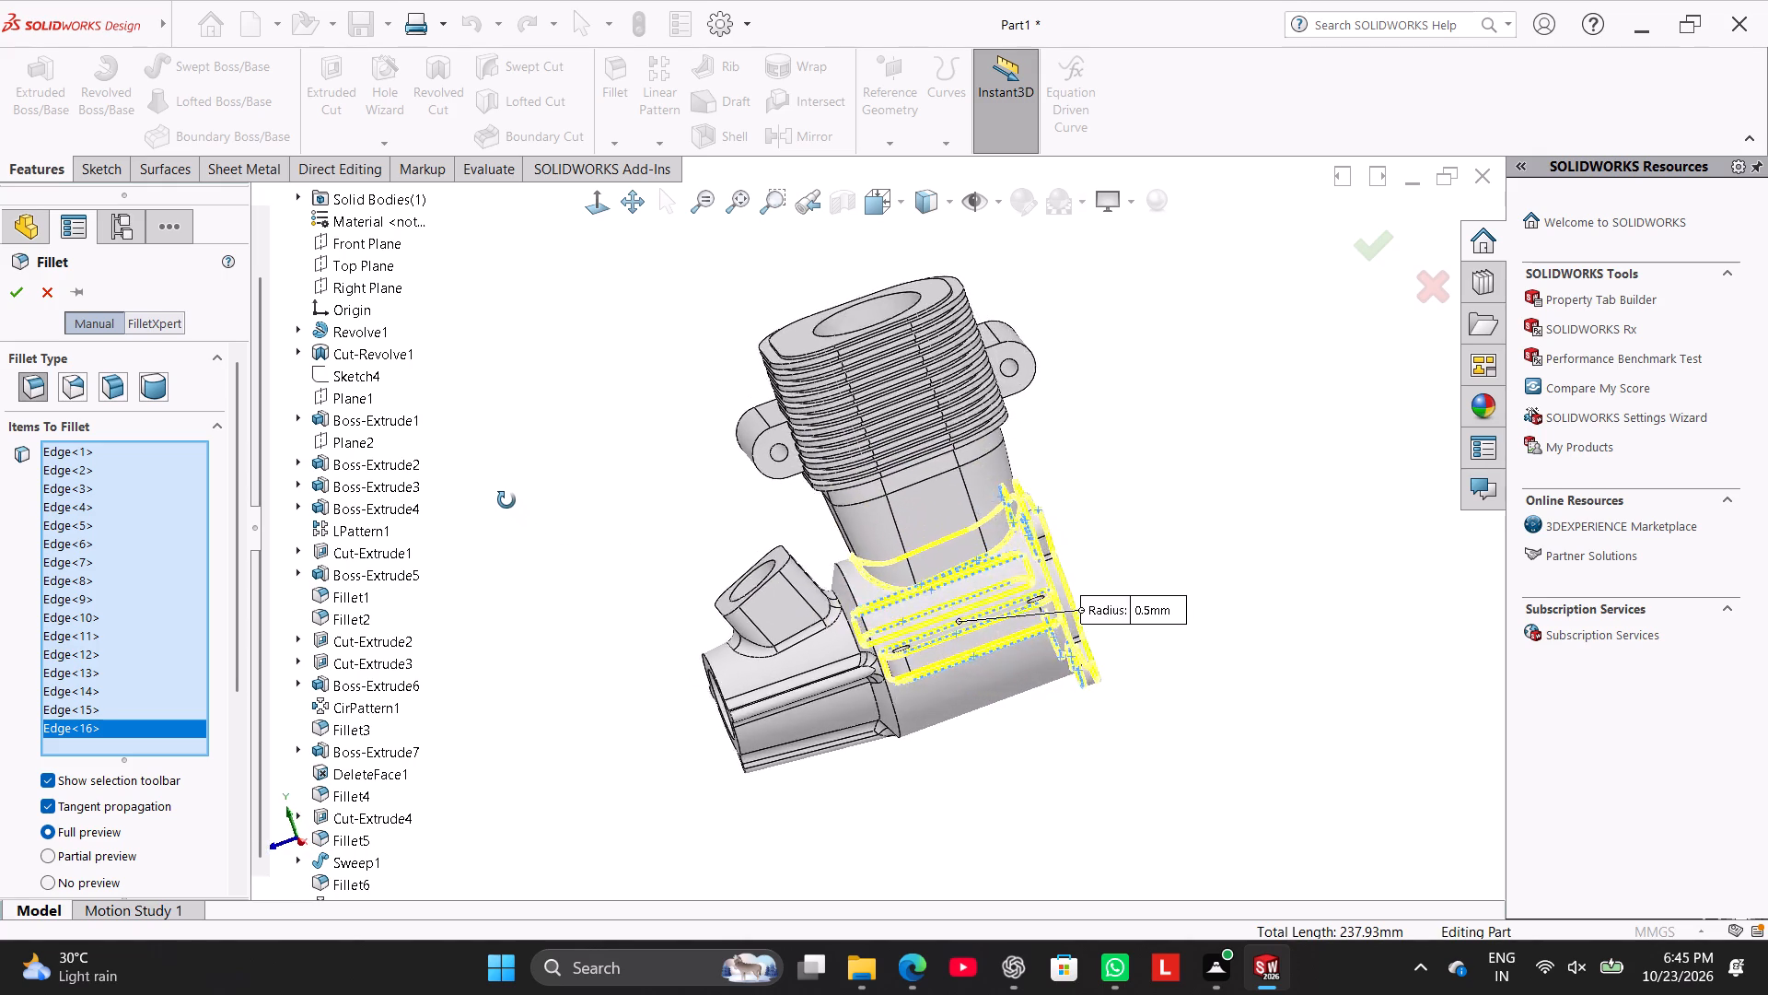
middle_drag(506, 500, 629, 579)
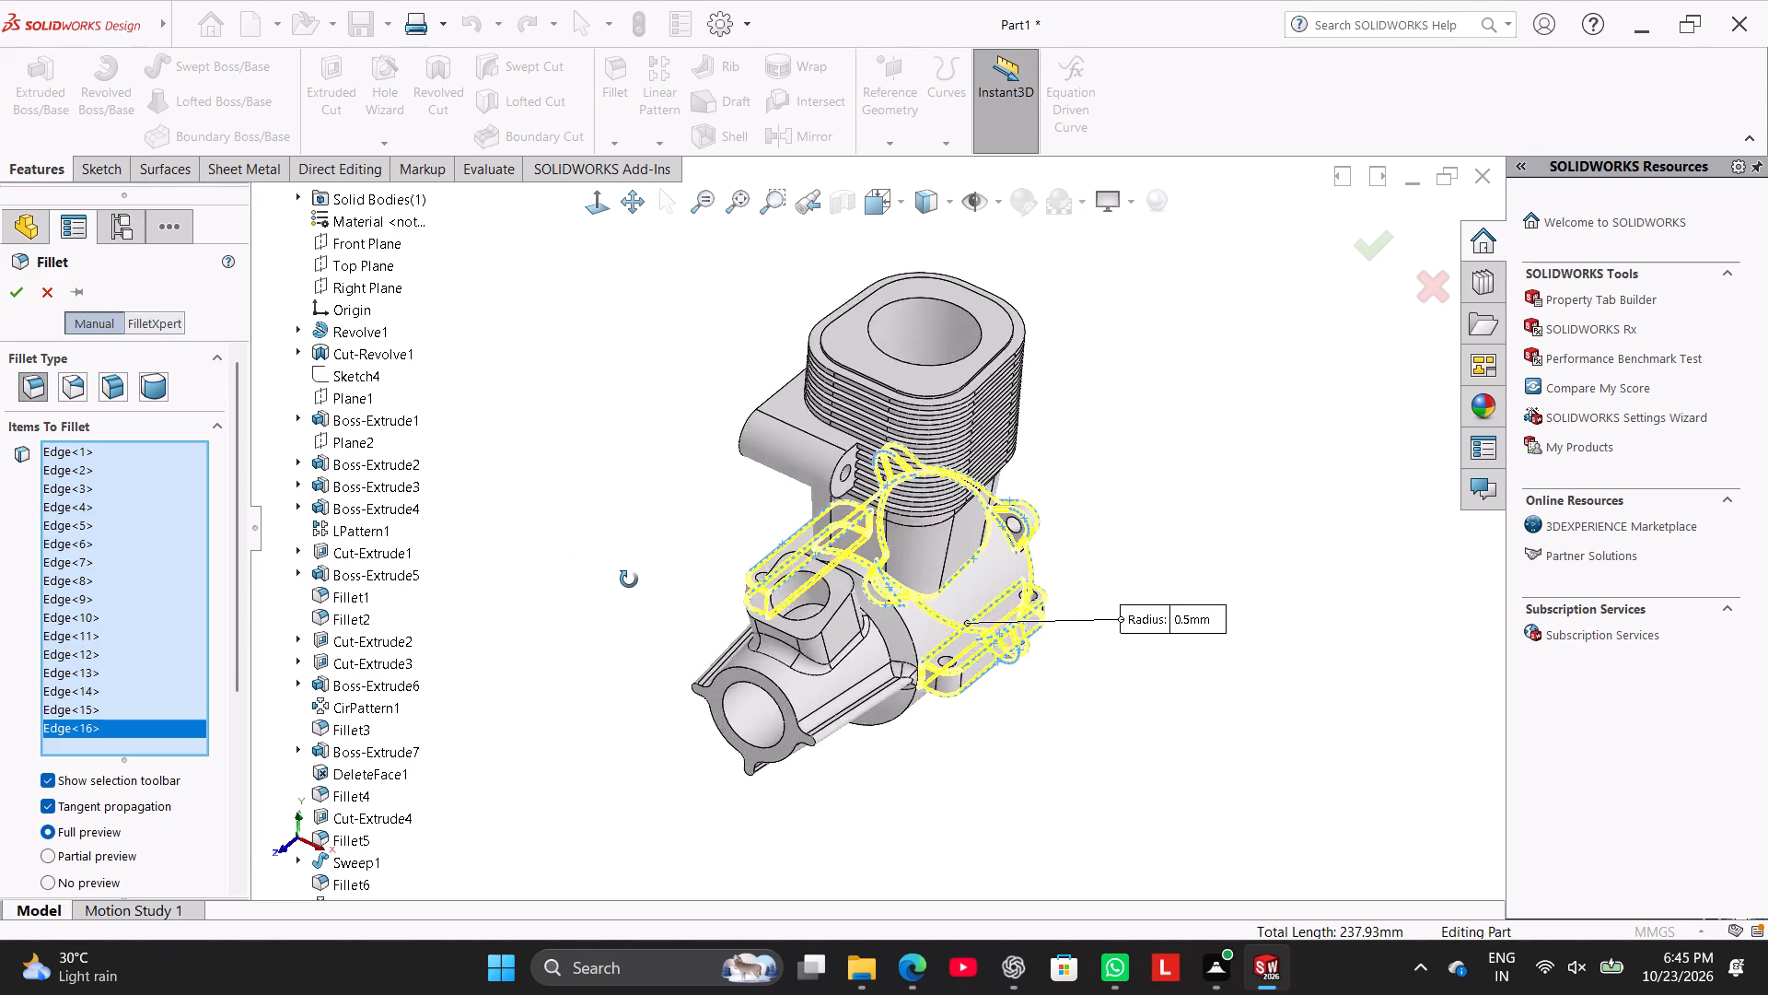
middle_drag(629, 579, 679, 600)
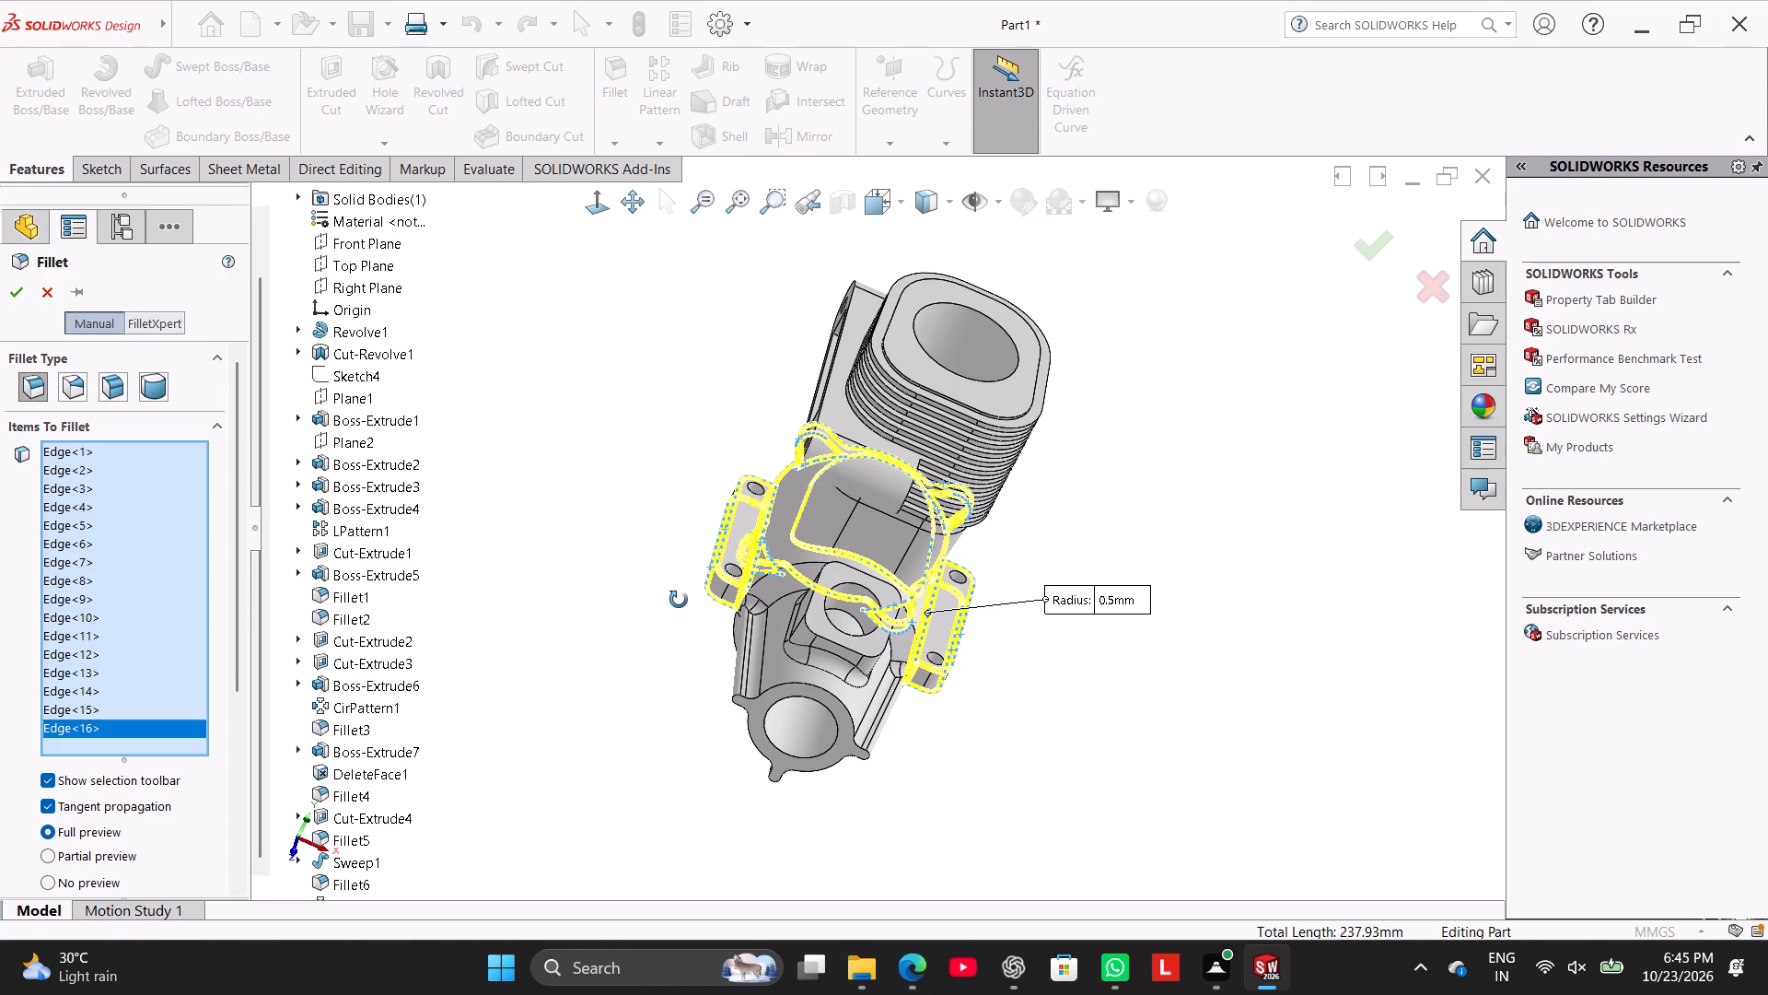
middle_drag(679, 600, 687, 587)
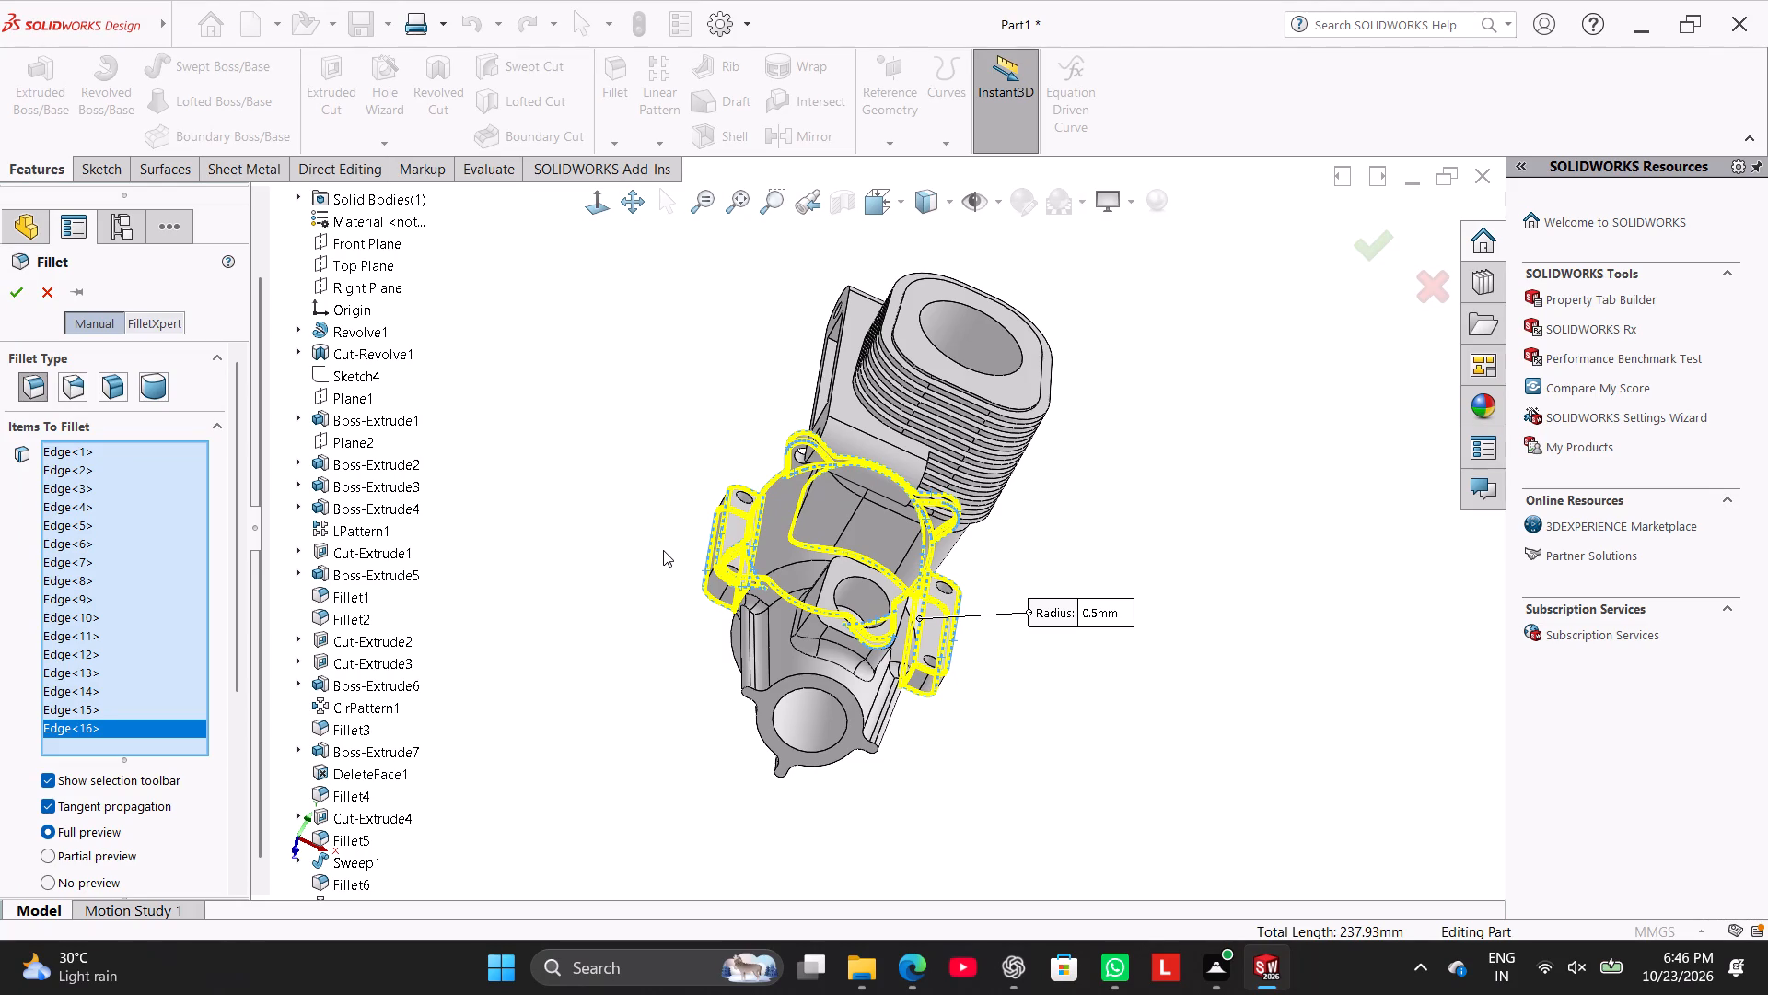
click(13, 296)
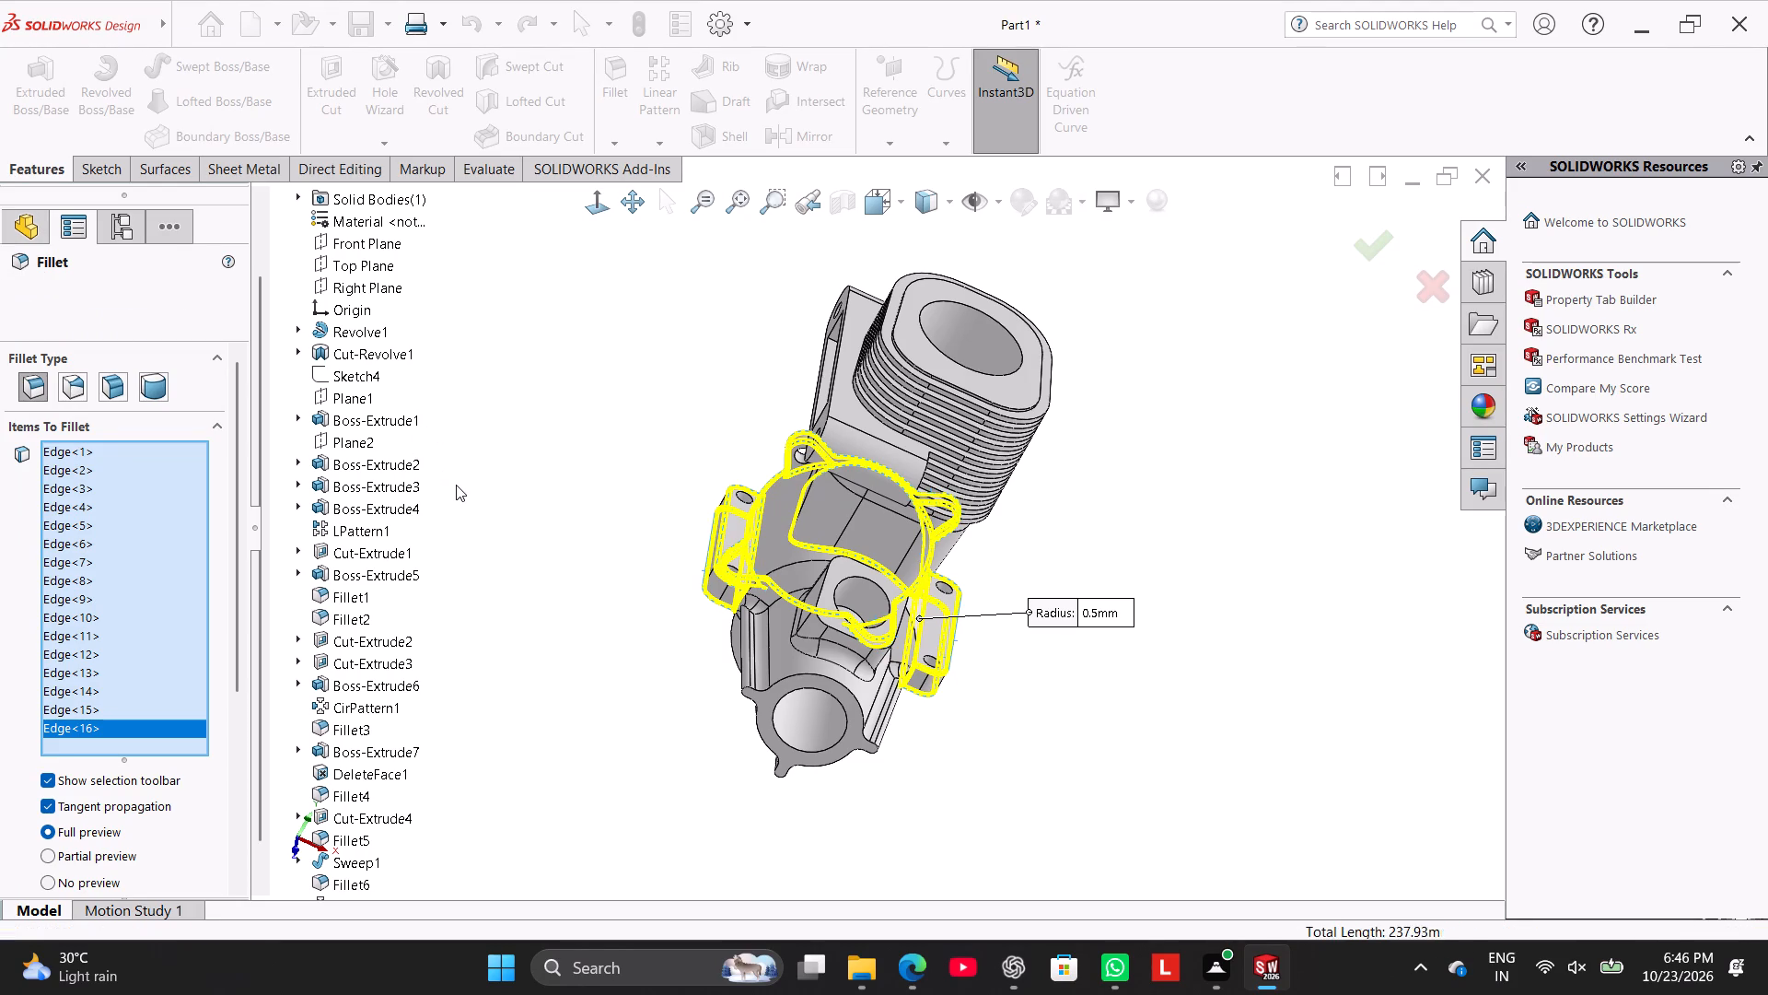
right_drag(456, 485, 623, 363)
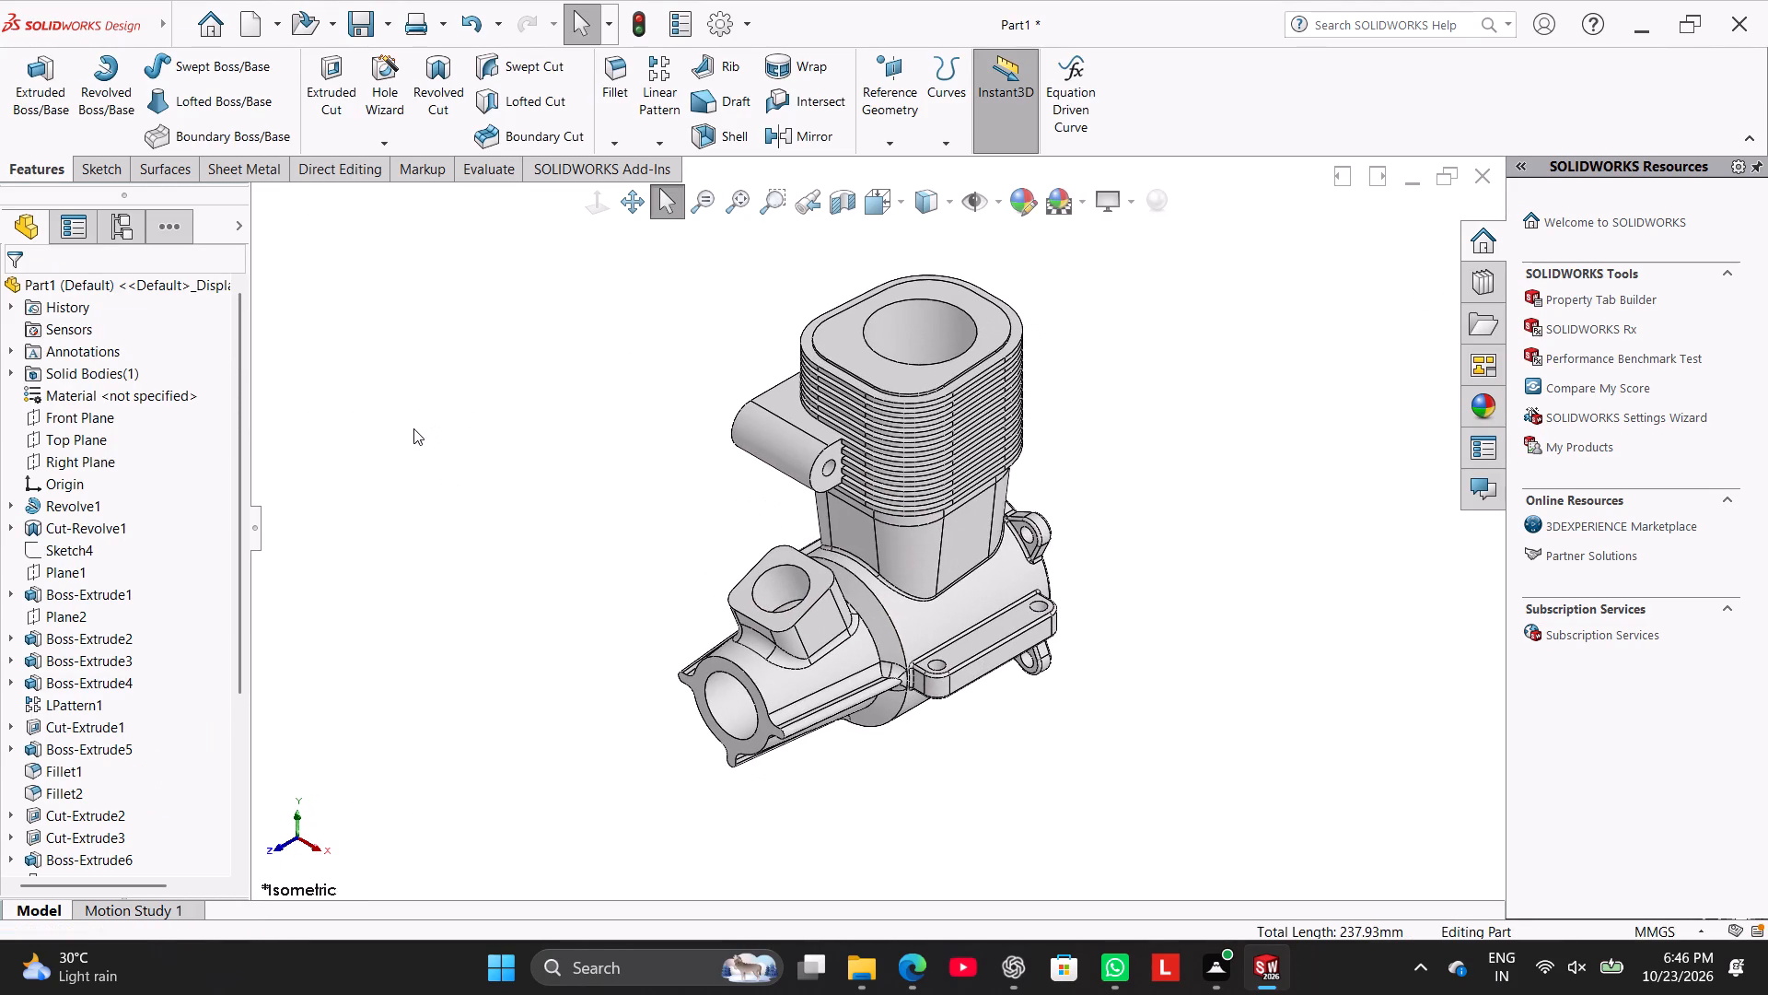
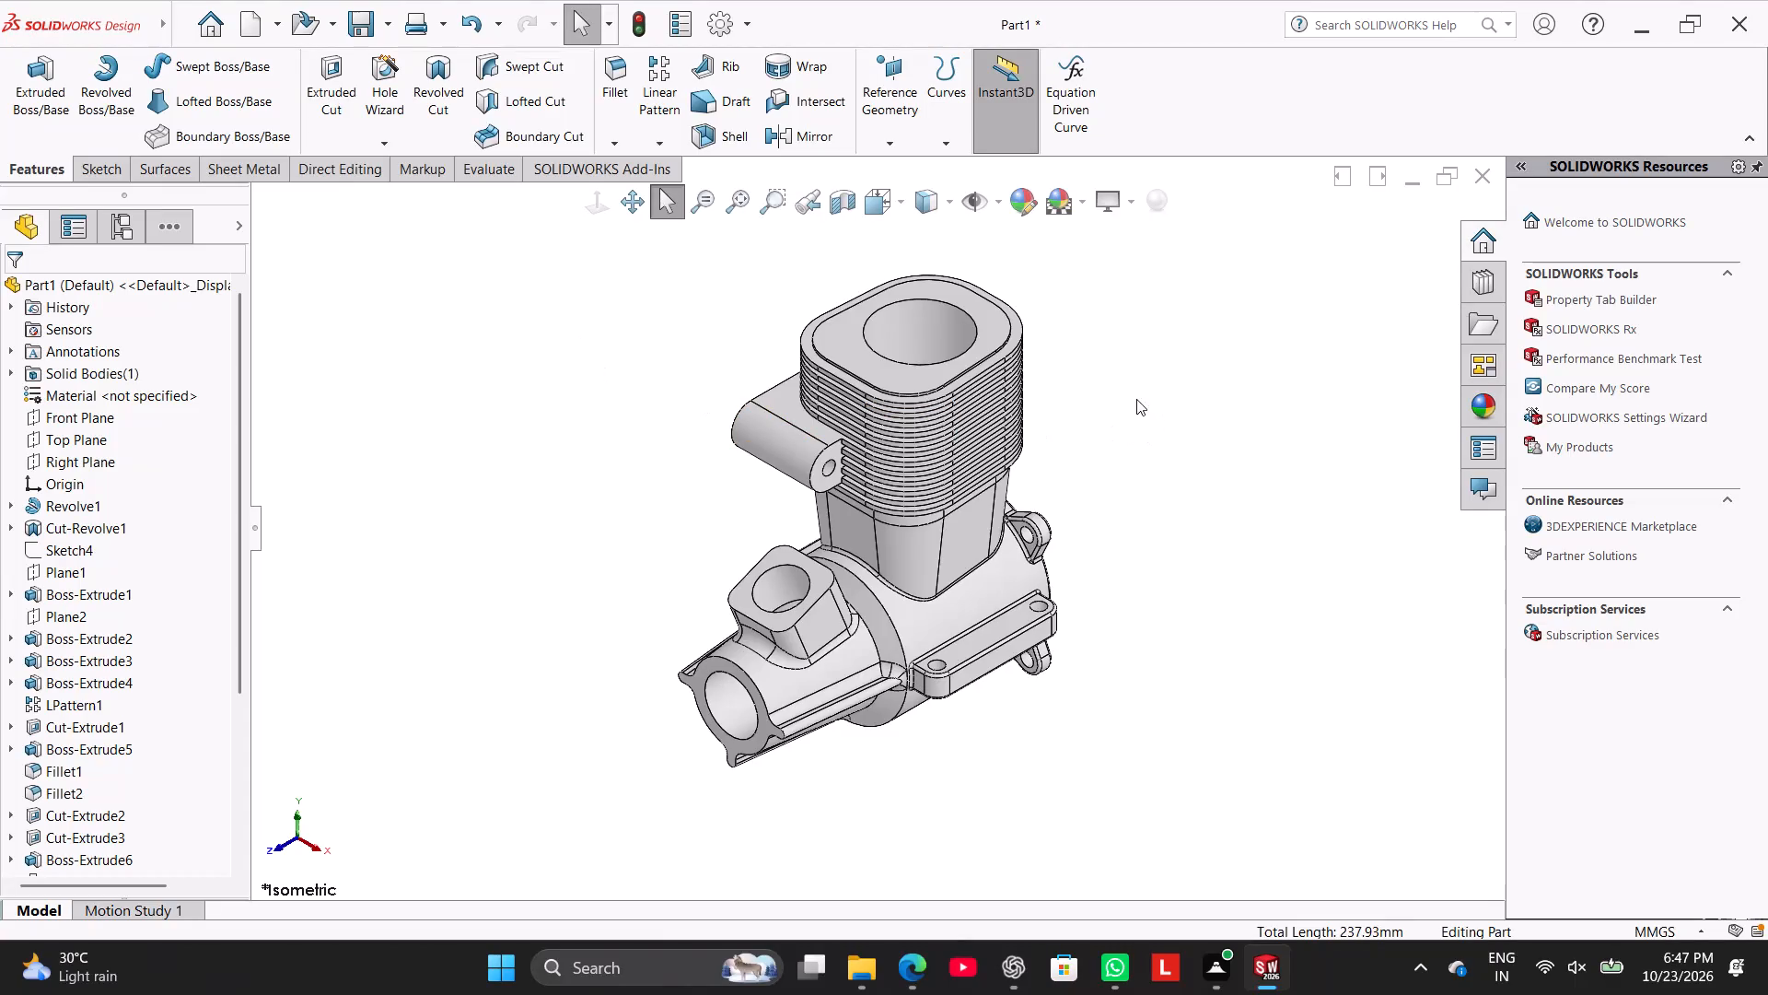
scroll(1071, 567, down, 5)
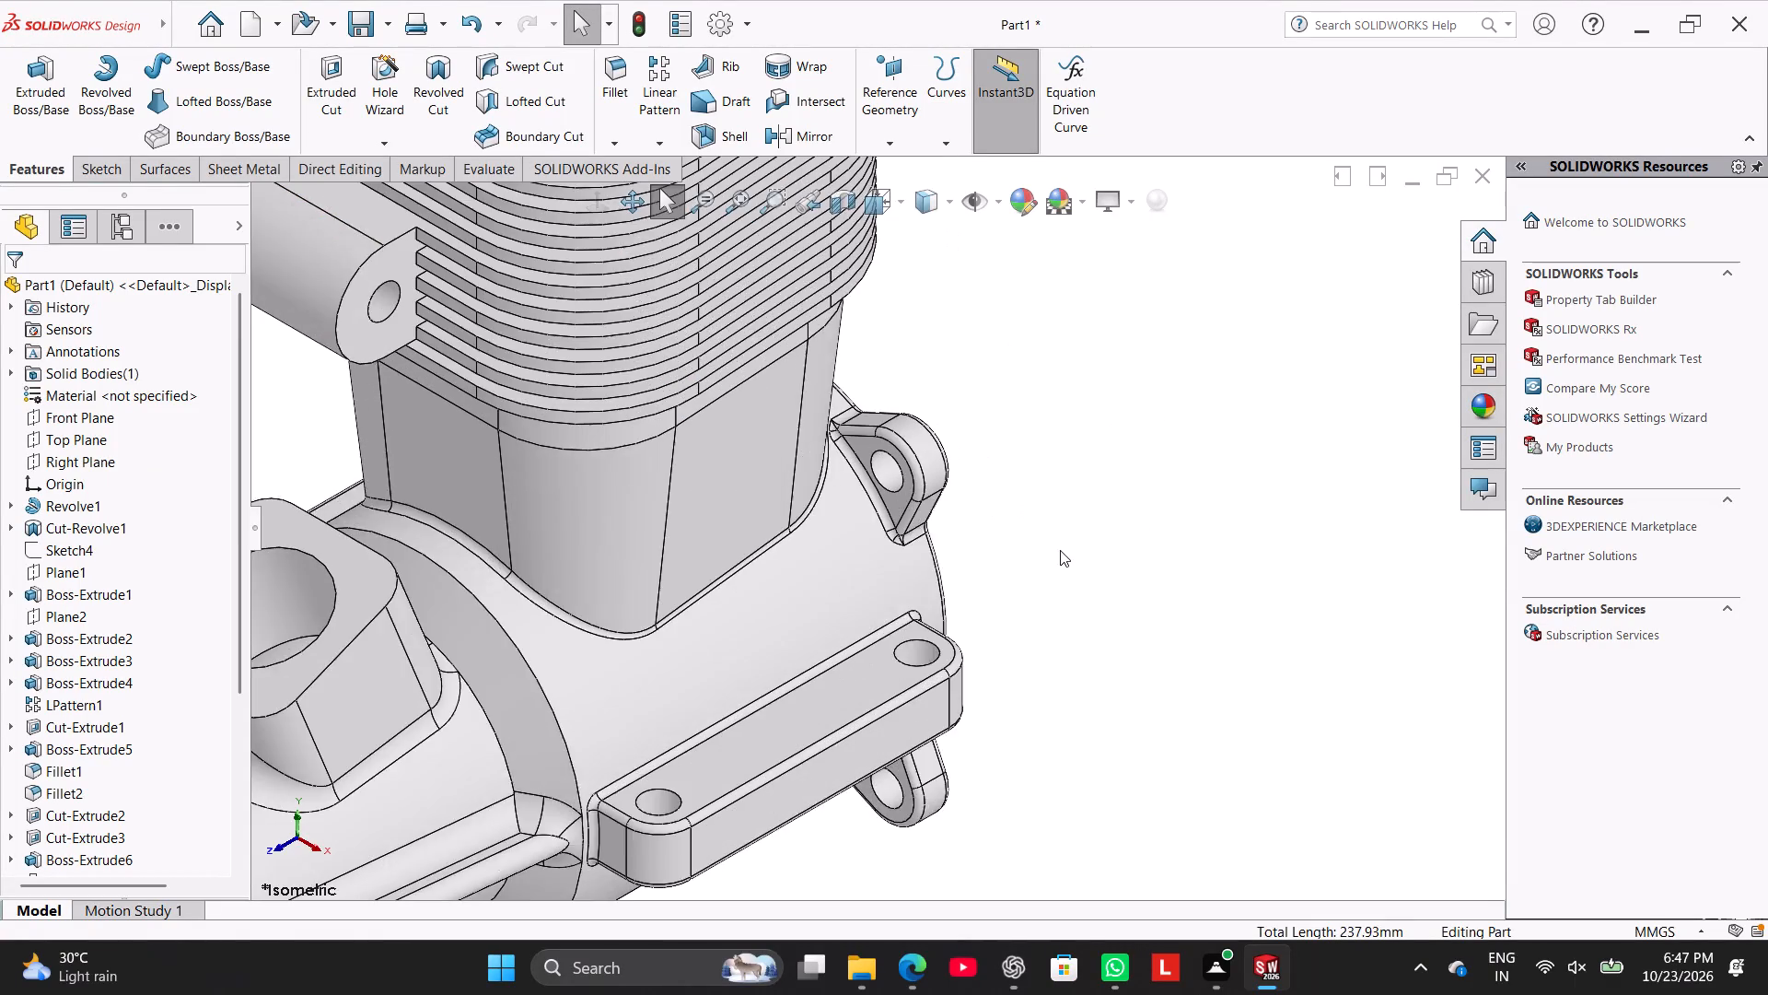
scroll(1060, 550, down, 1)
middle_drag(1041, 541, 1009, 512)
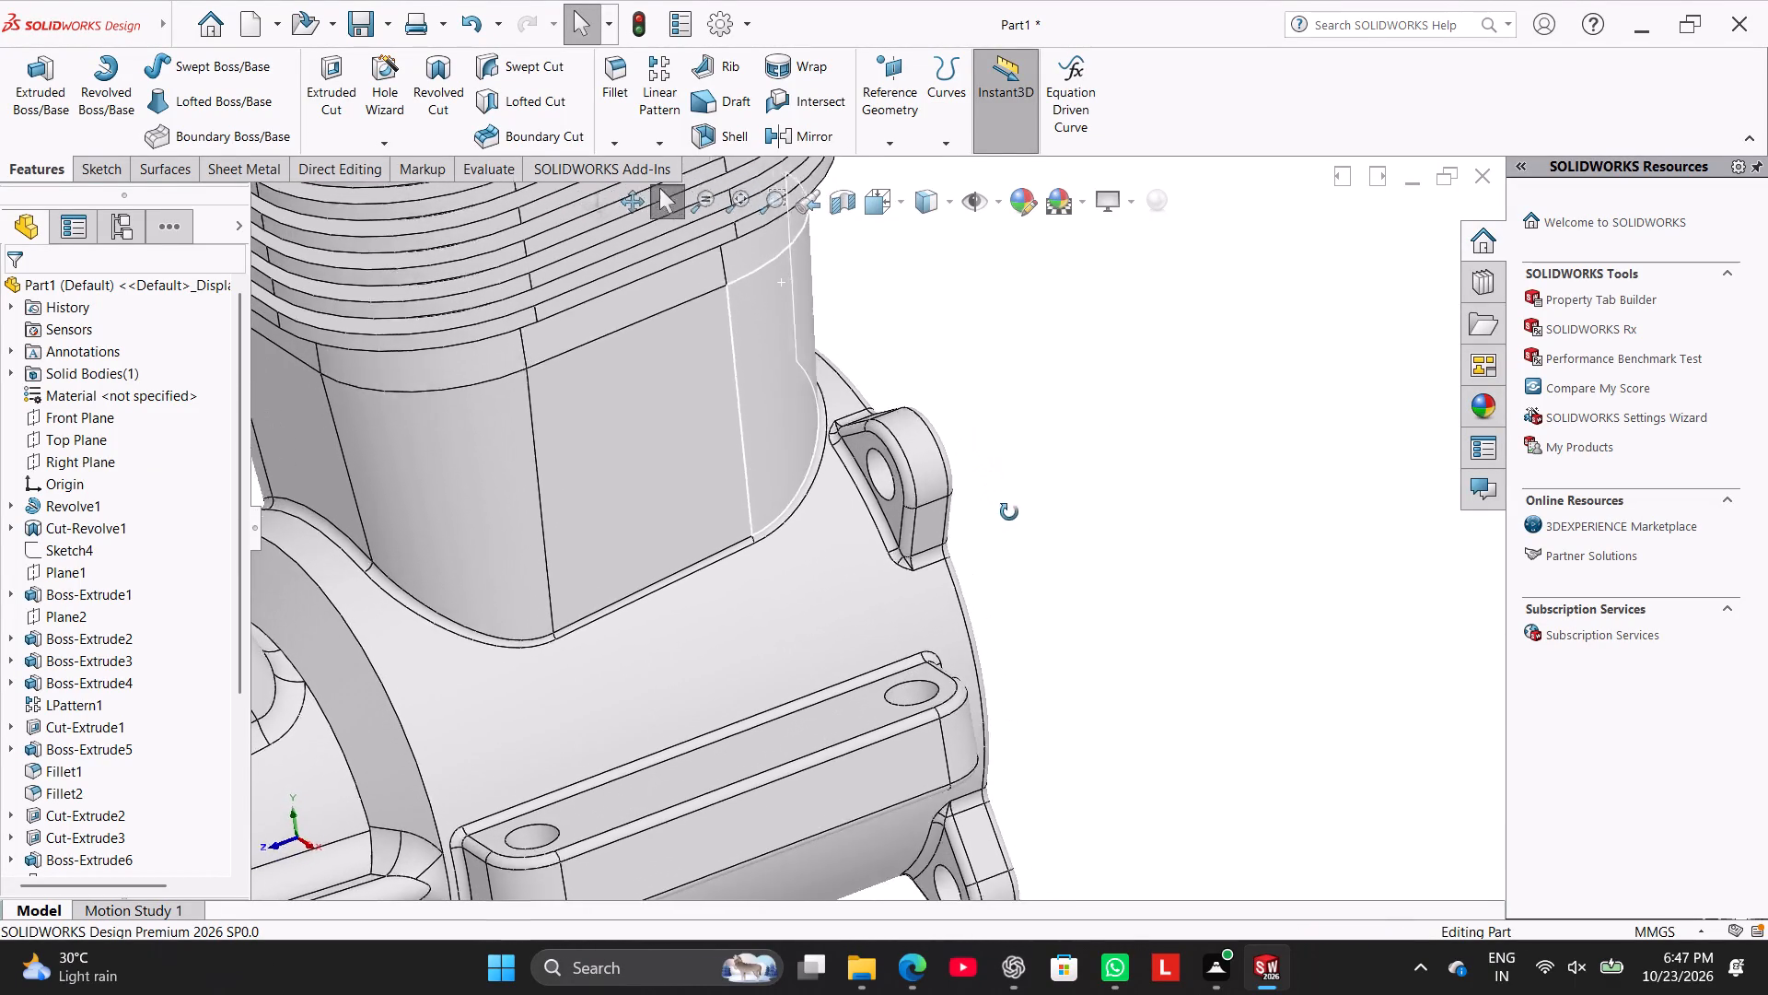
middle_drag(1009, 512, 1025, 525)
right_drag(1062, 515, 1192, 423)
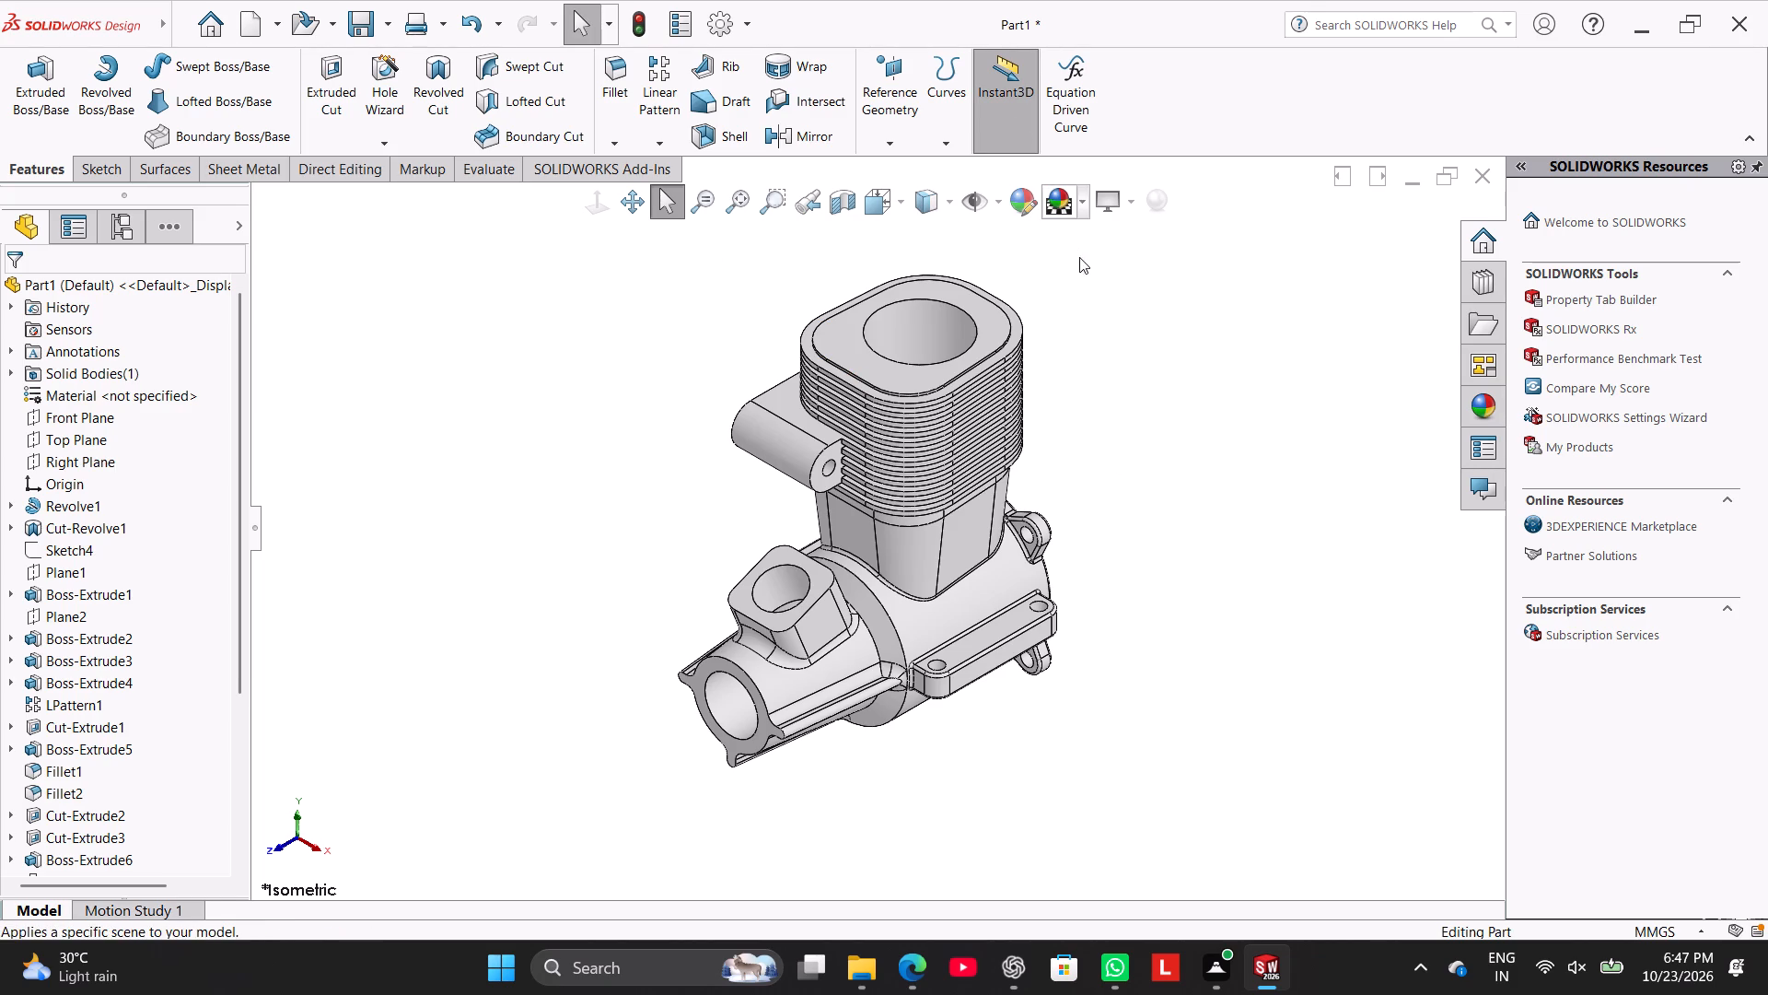
Apply the polished gold appearance from the library's Metal > Gold category to the whole crankcase part.
click(1489, 247)
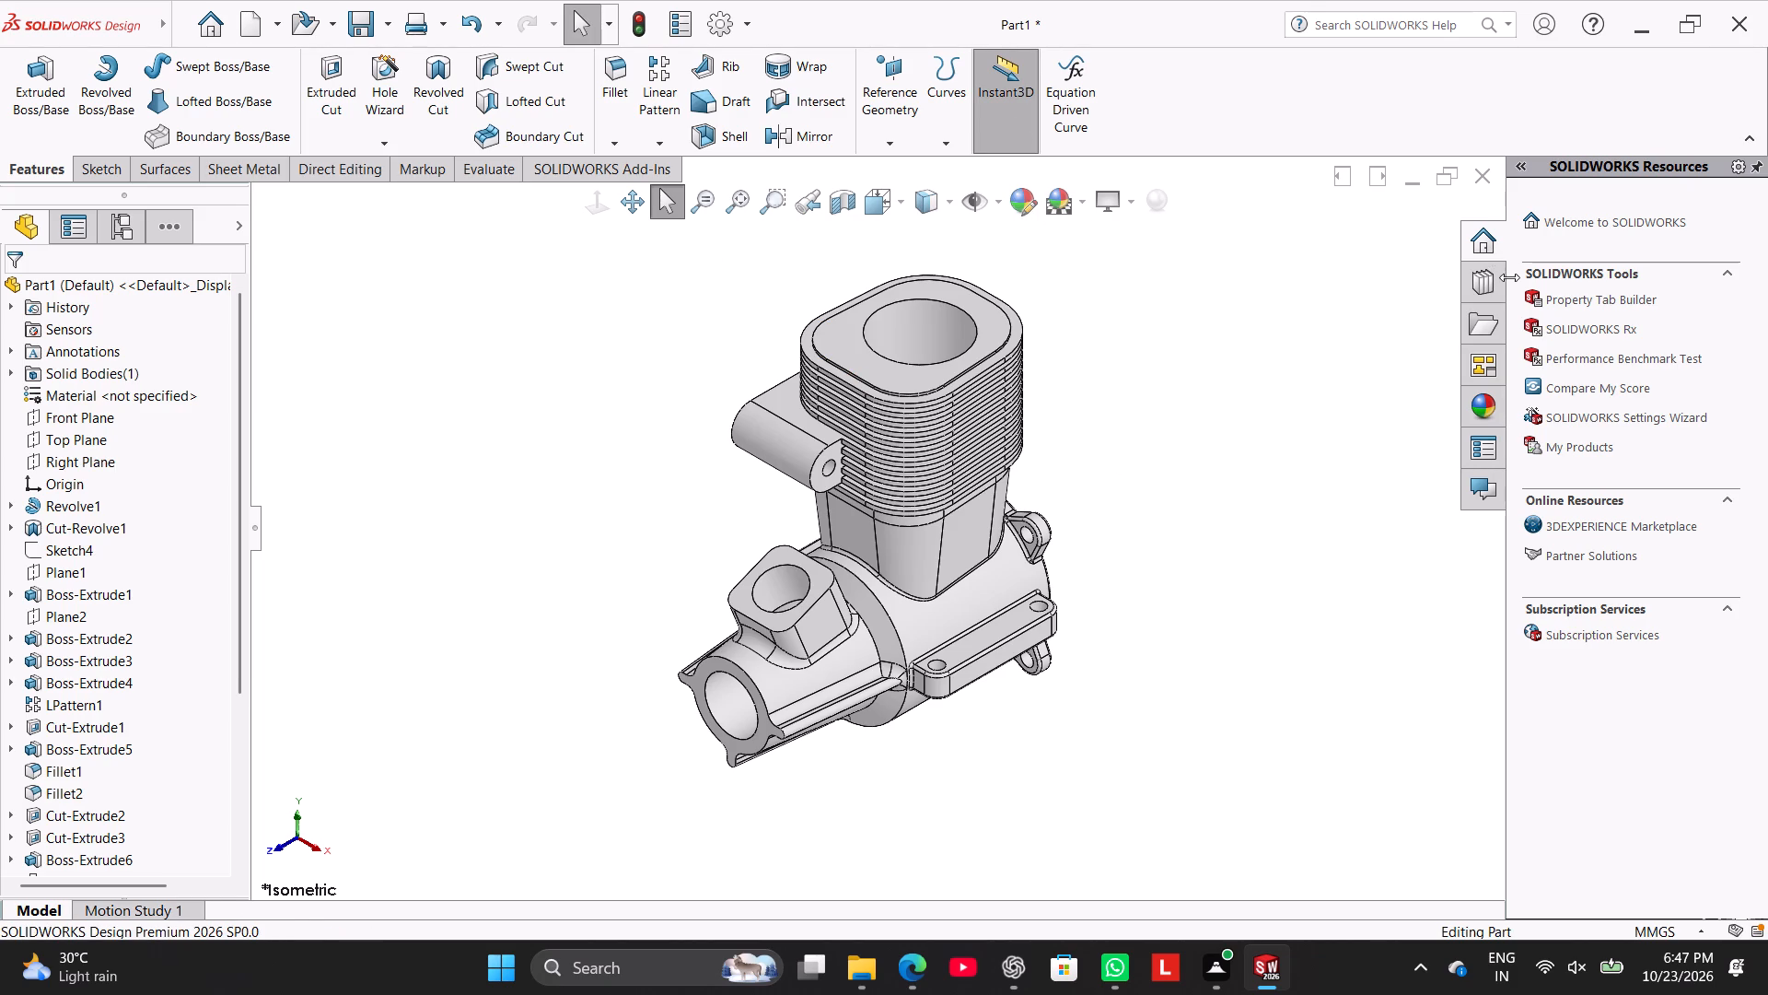
click(1499, 398)
click(1523, 246)
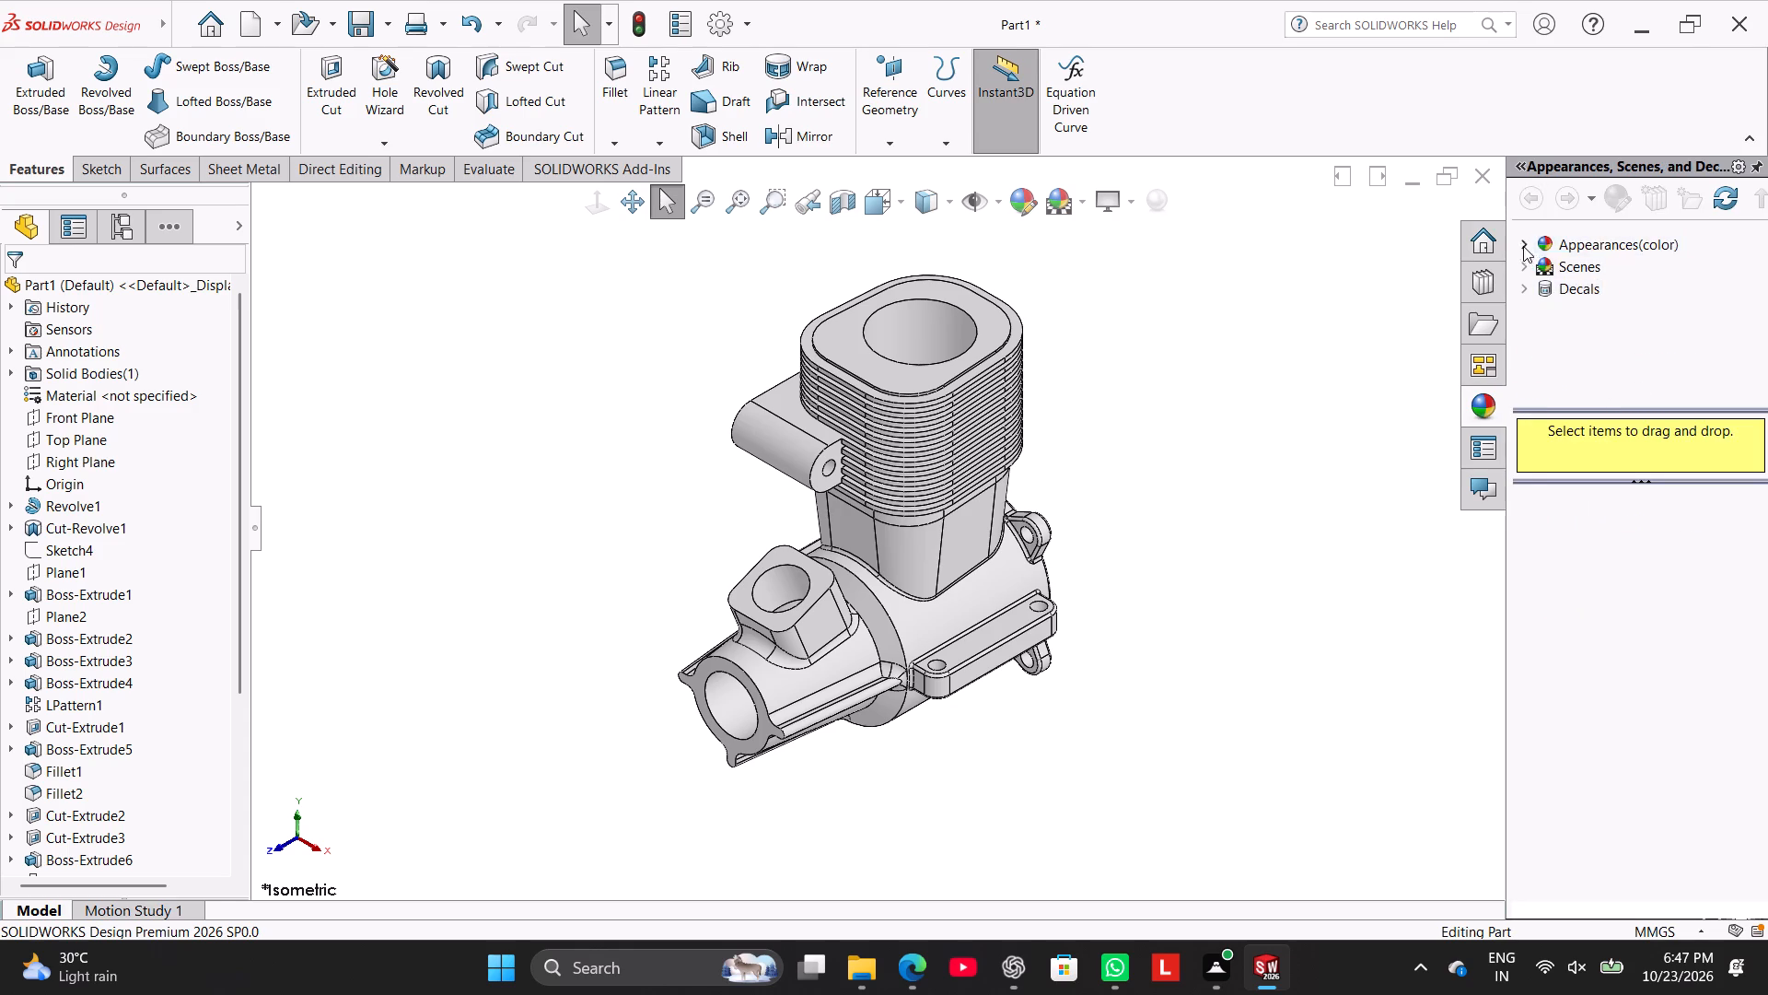
scroll(1576, 343, down, 1)
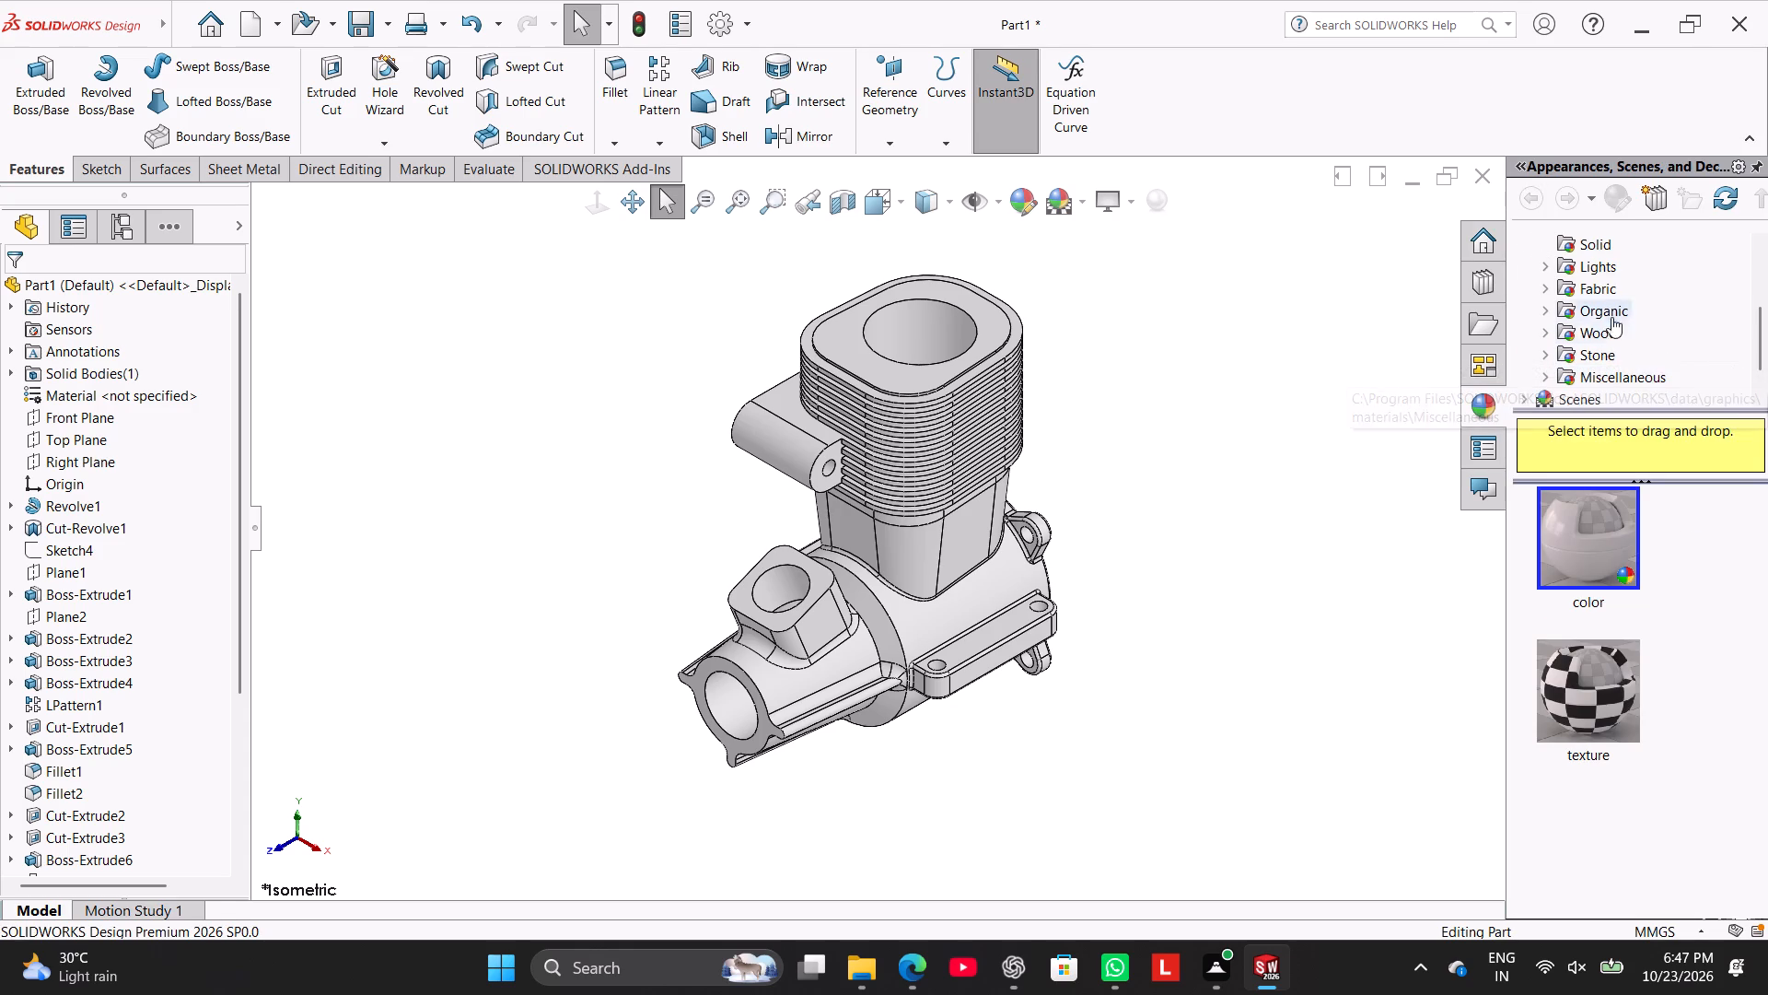
scroll(1562, 269, up, 2)
click(1551, 287)
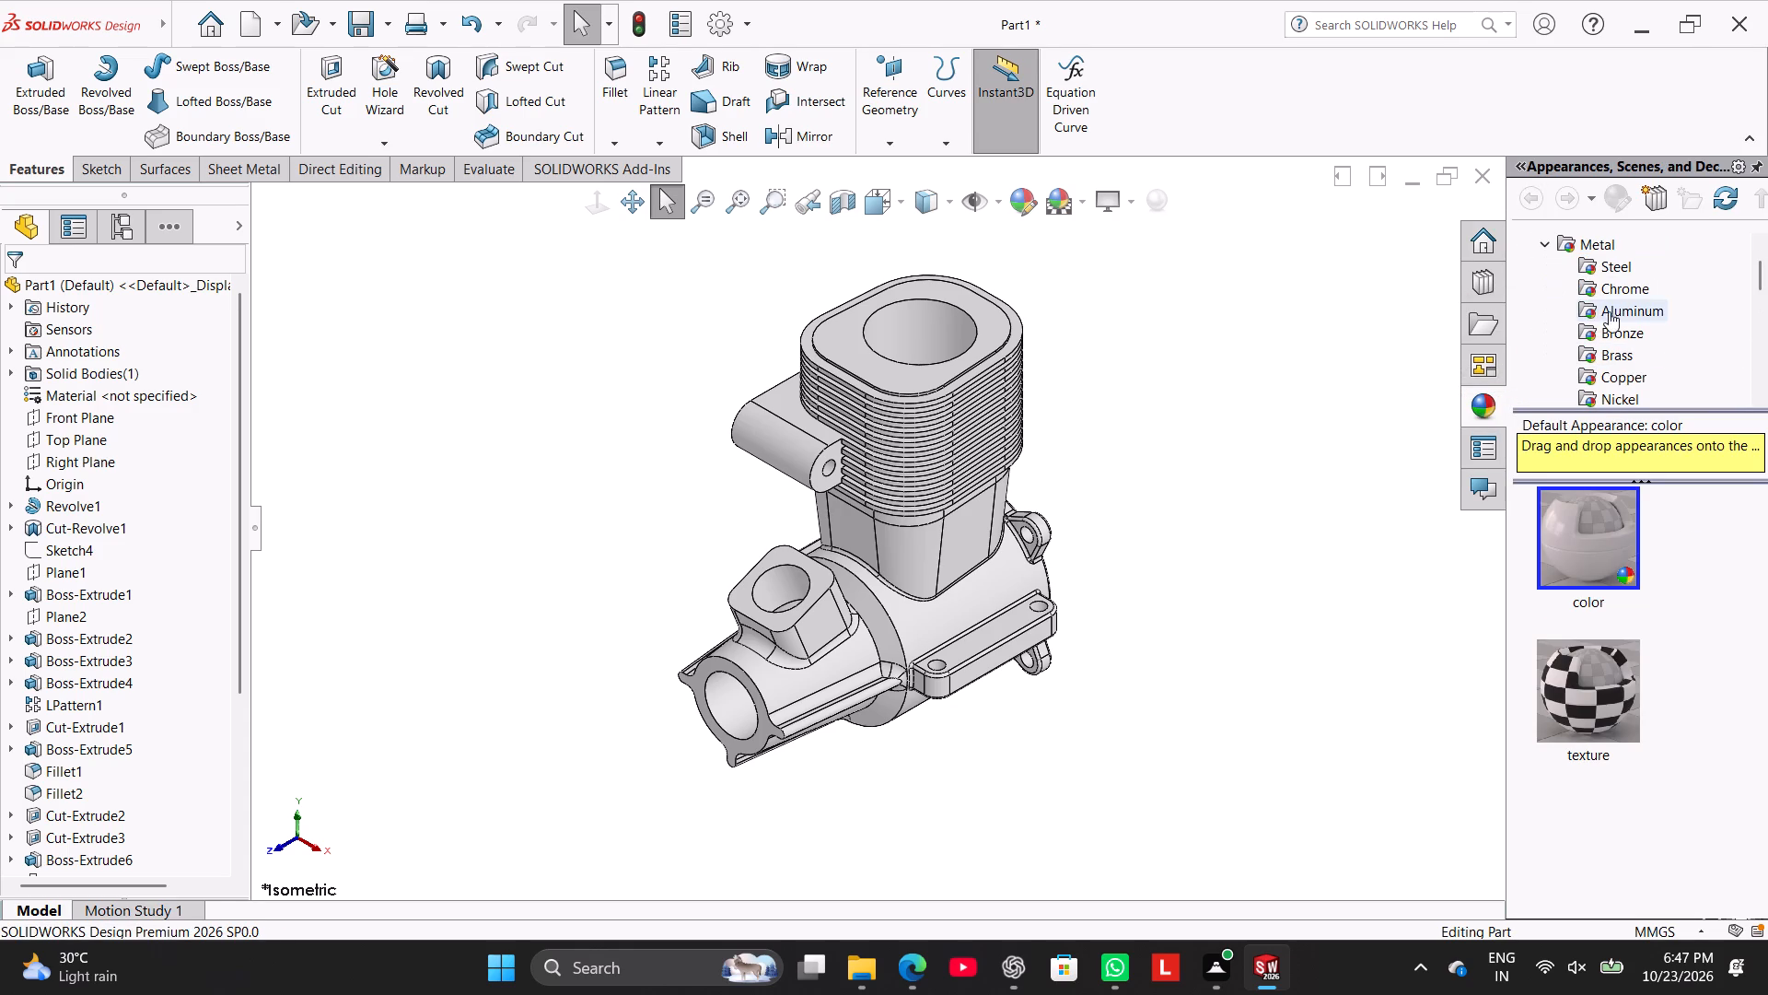
scroll(1642, 338, down, 1)
click(1626, 394)
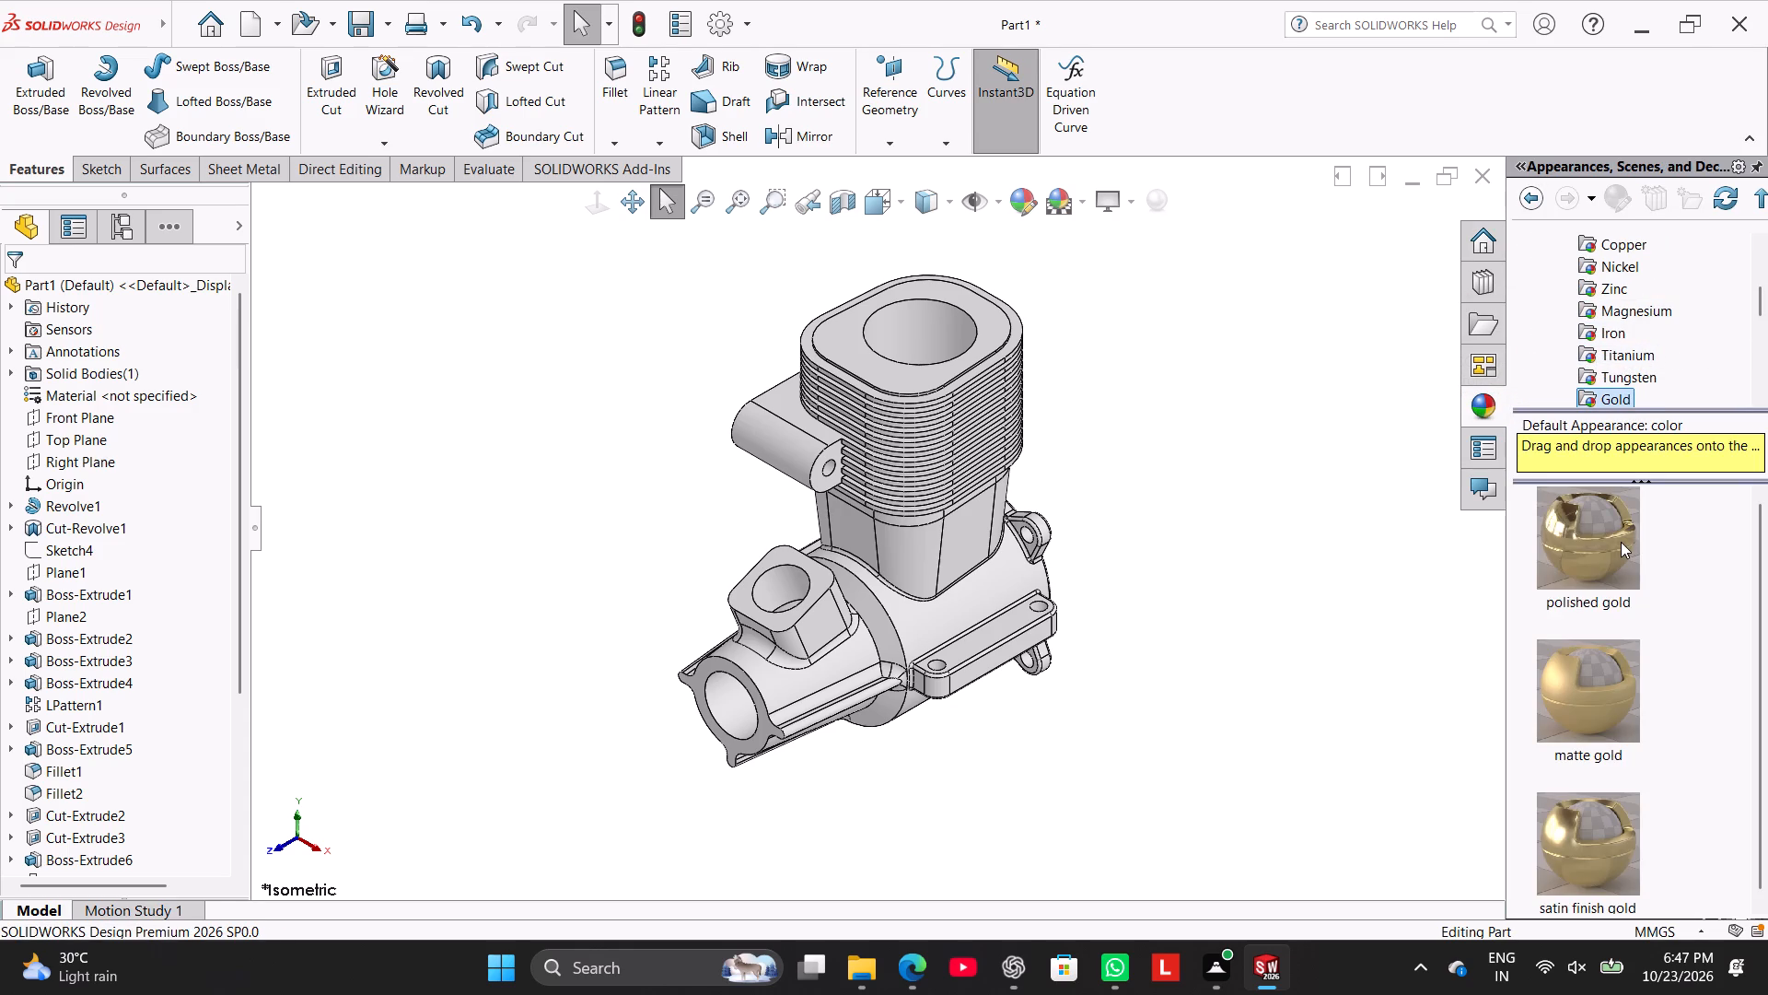
double_click(1621, 542)
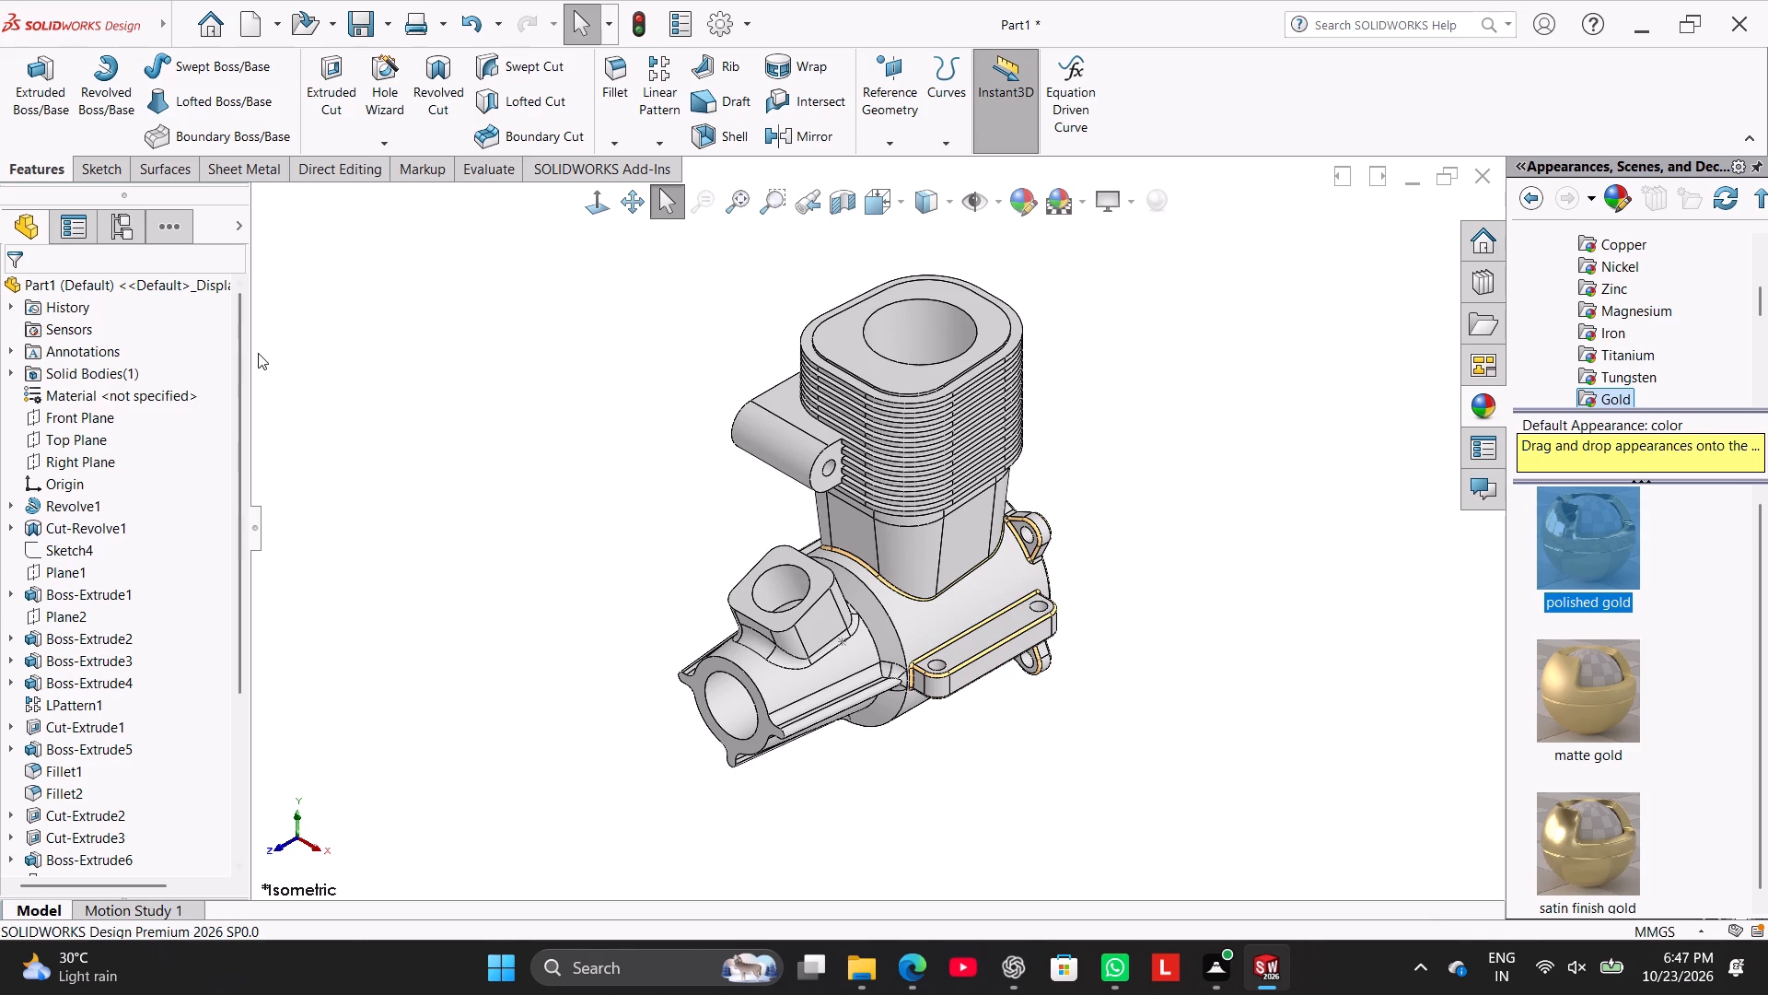
drag(242, 341, 242, 290)
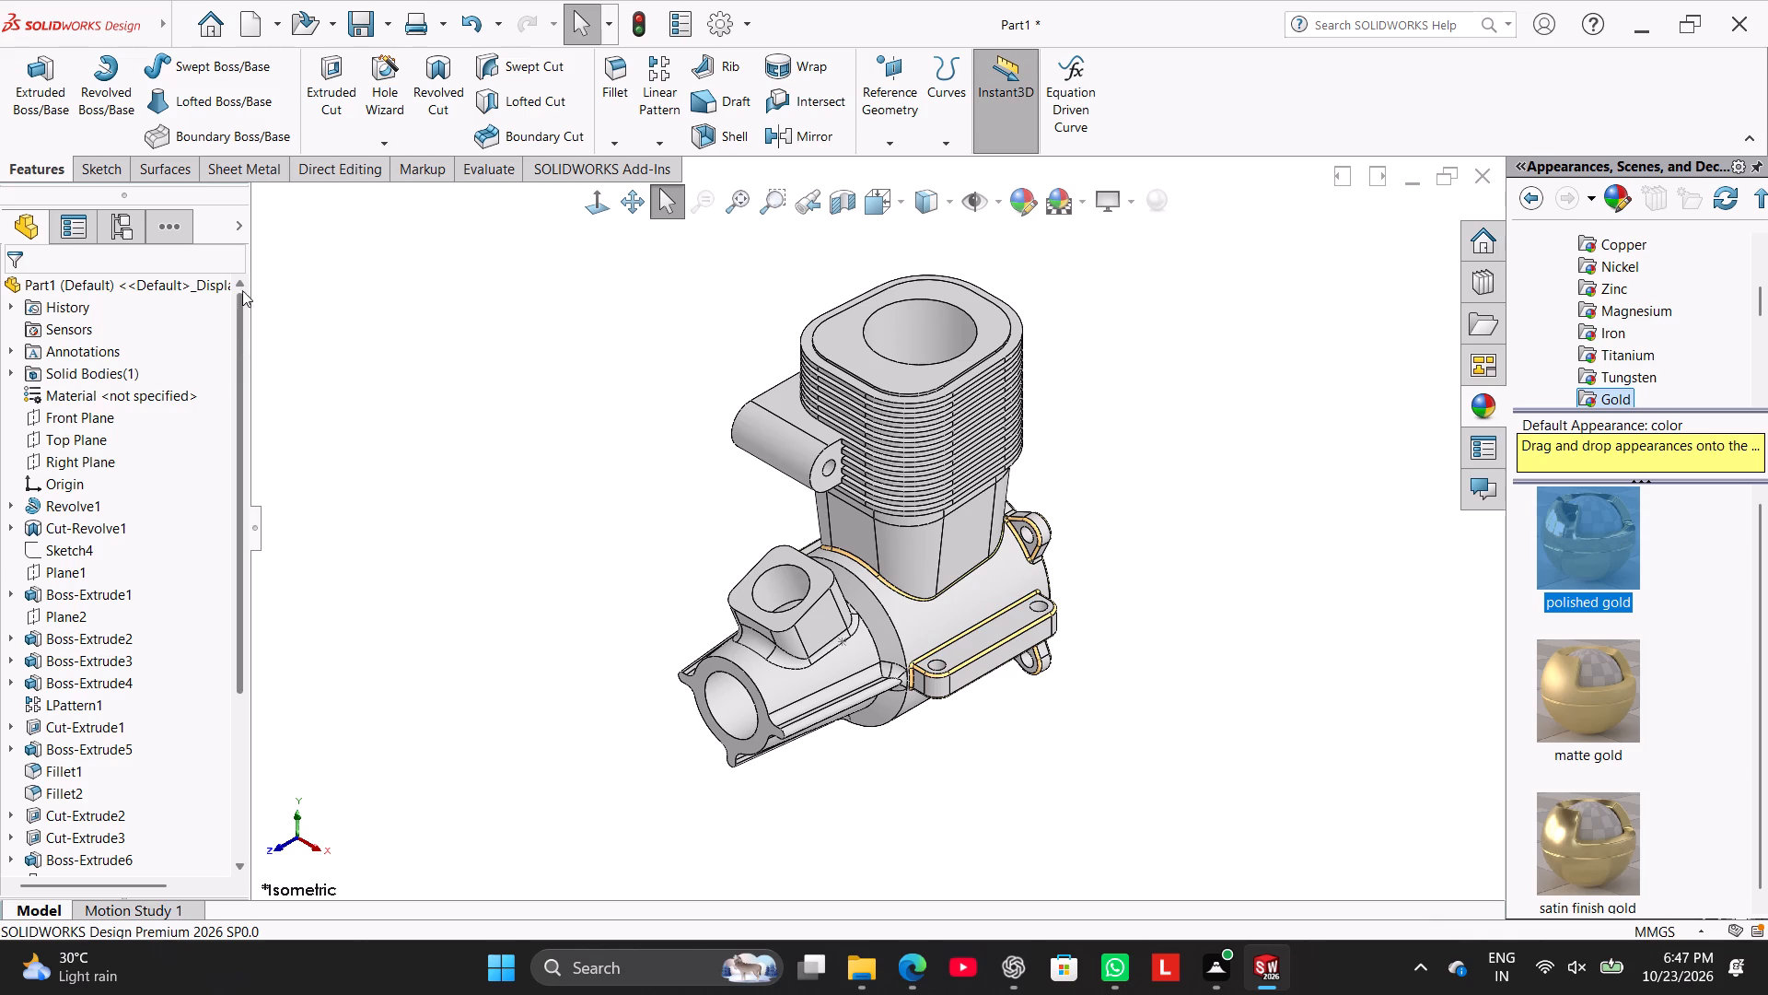
drag(242, 290, 248, 264)
double_click(1628, 515)
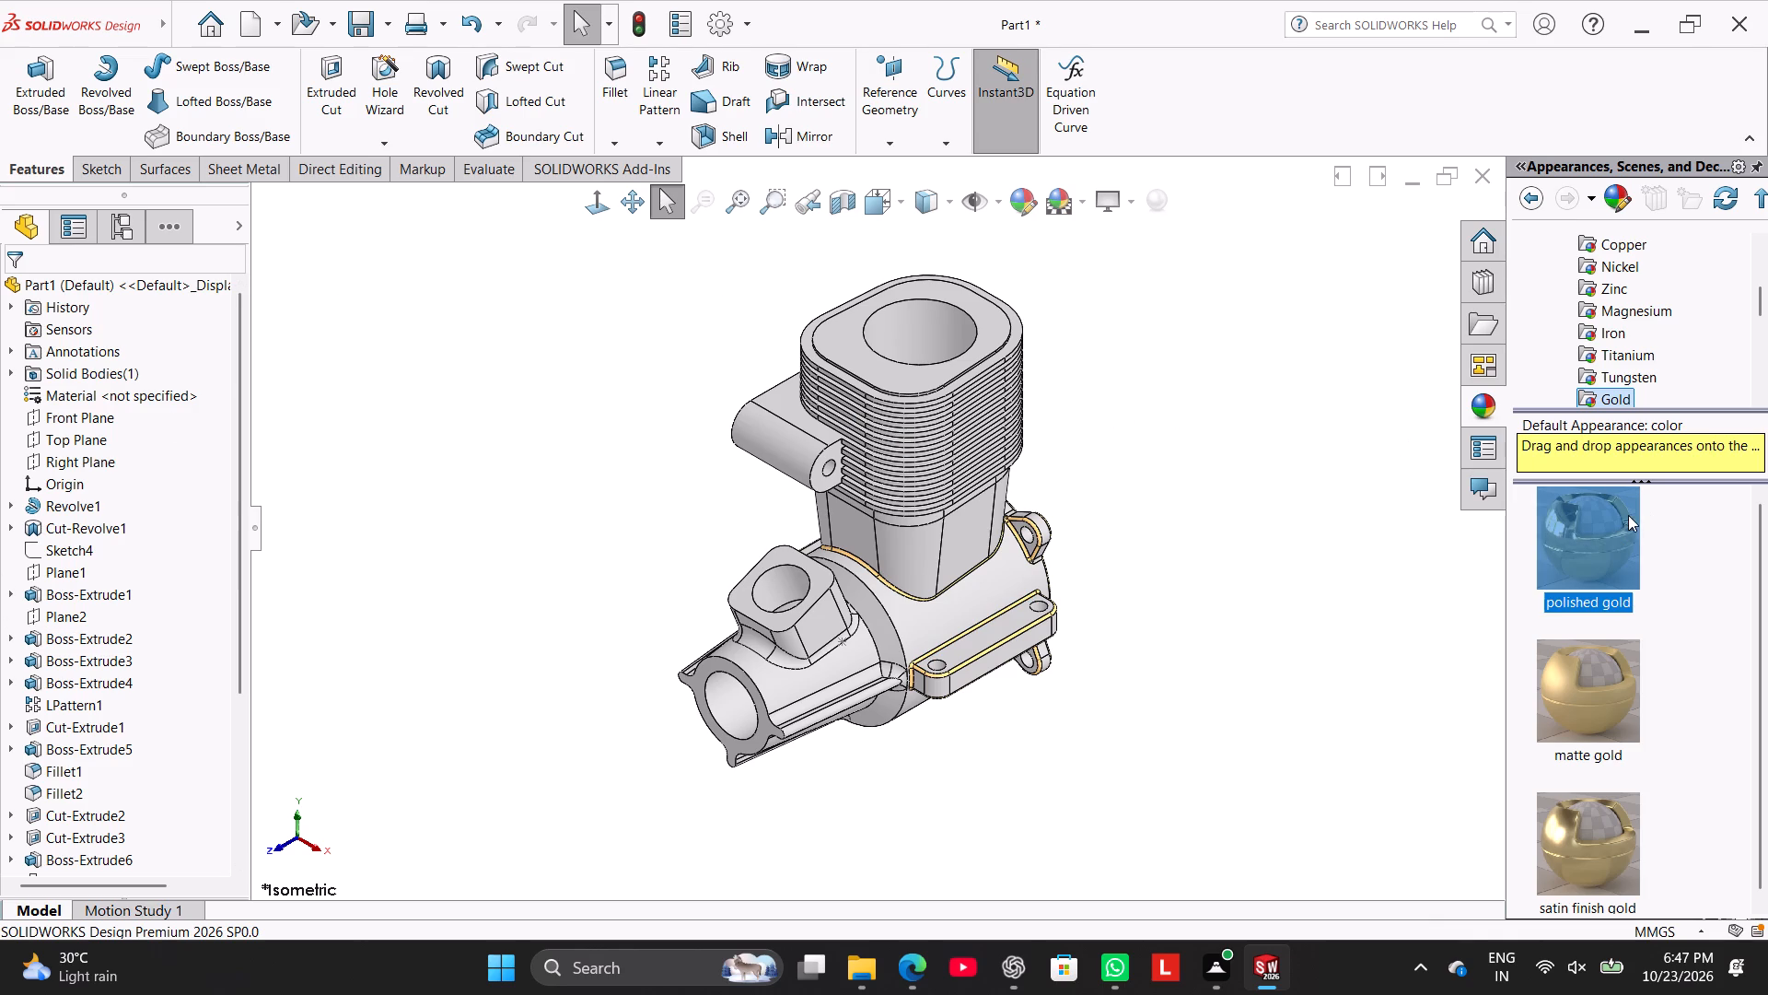
Try the satin finish gold appearance on the part and settle on matte gold.
double_click(1619, 694)
double_click(1620, 696)
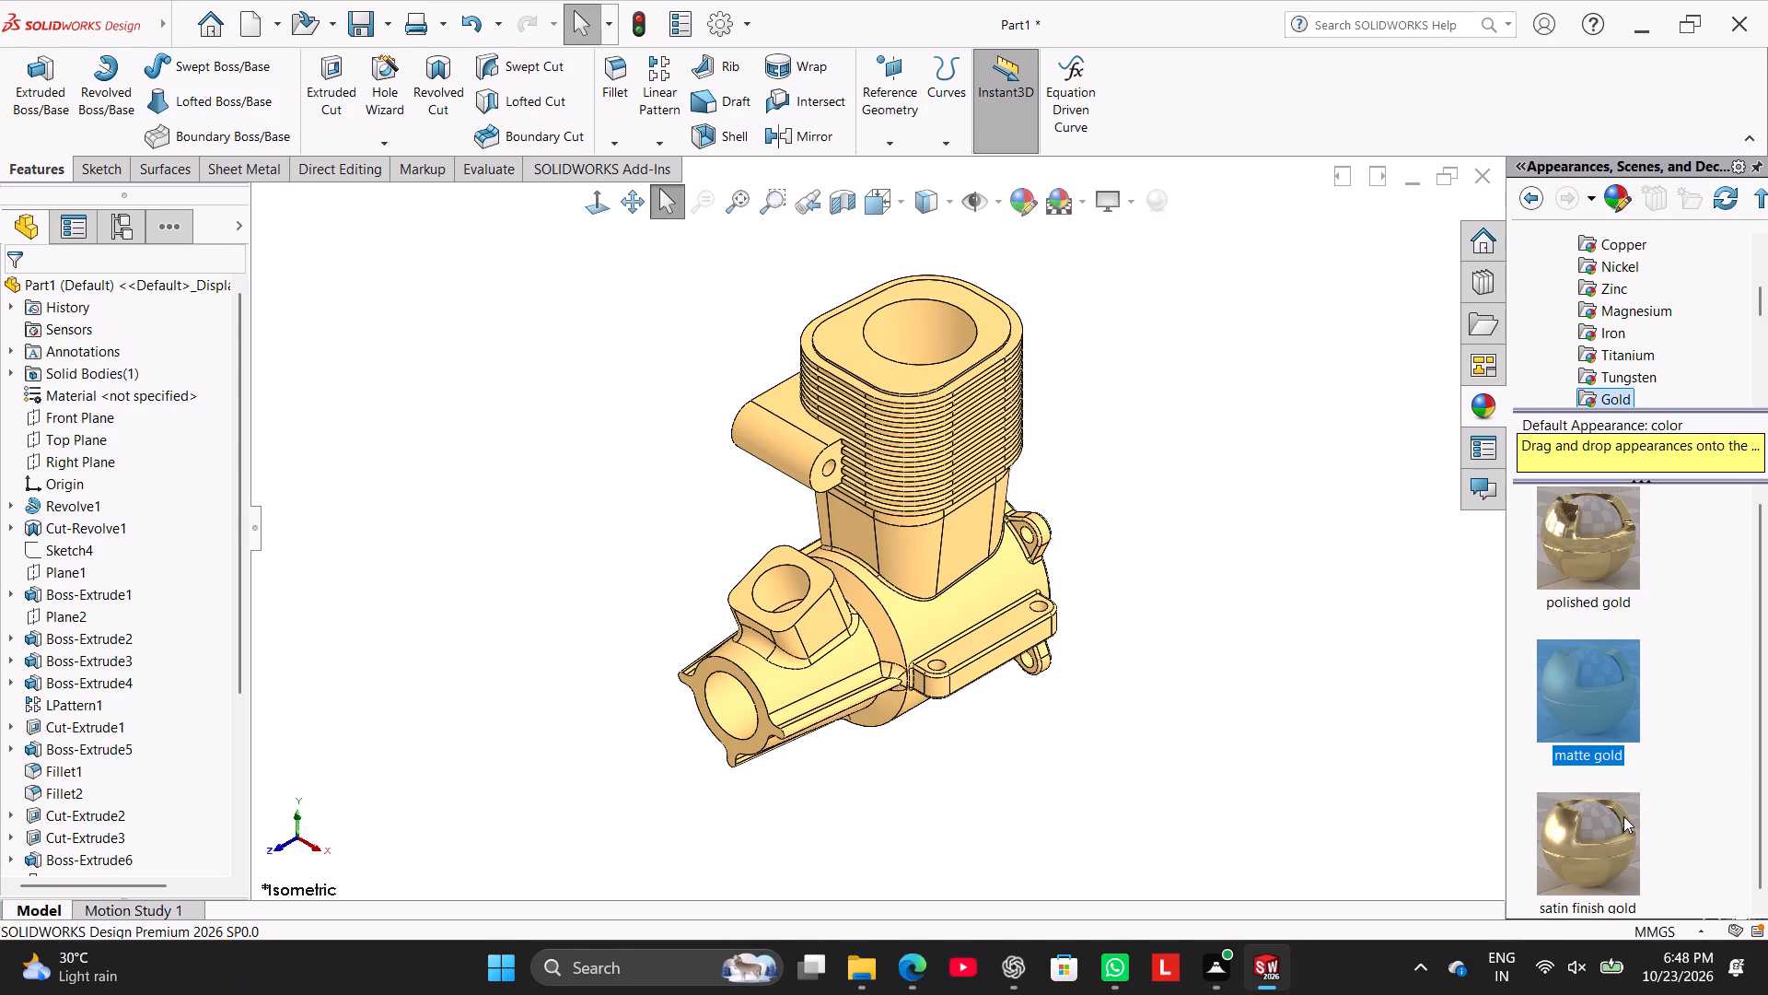
double_click(1619, 831)
double_click(1598, 724)
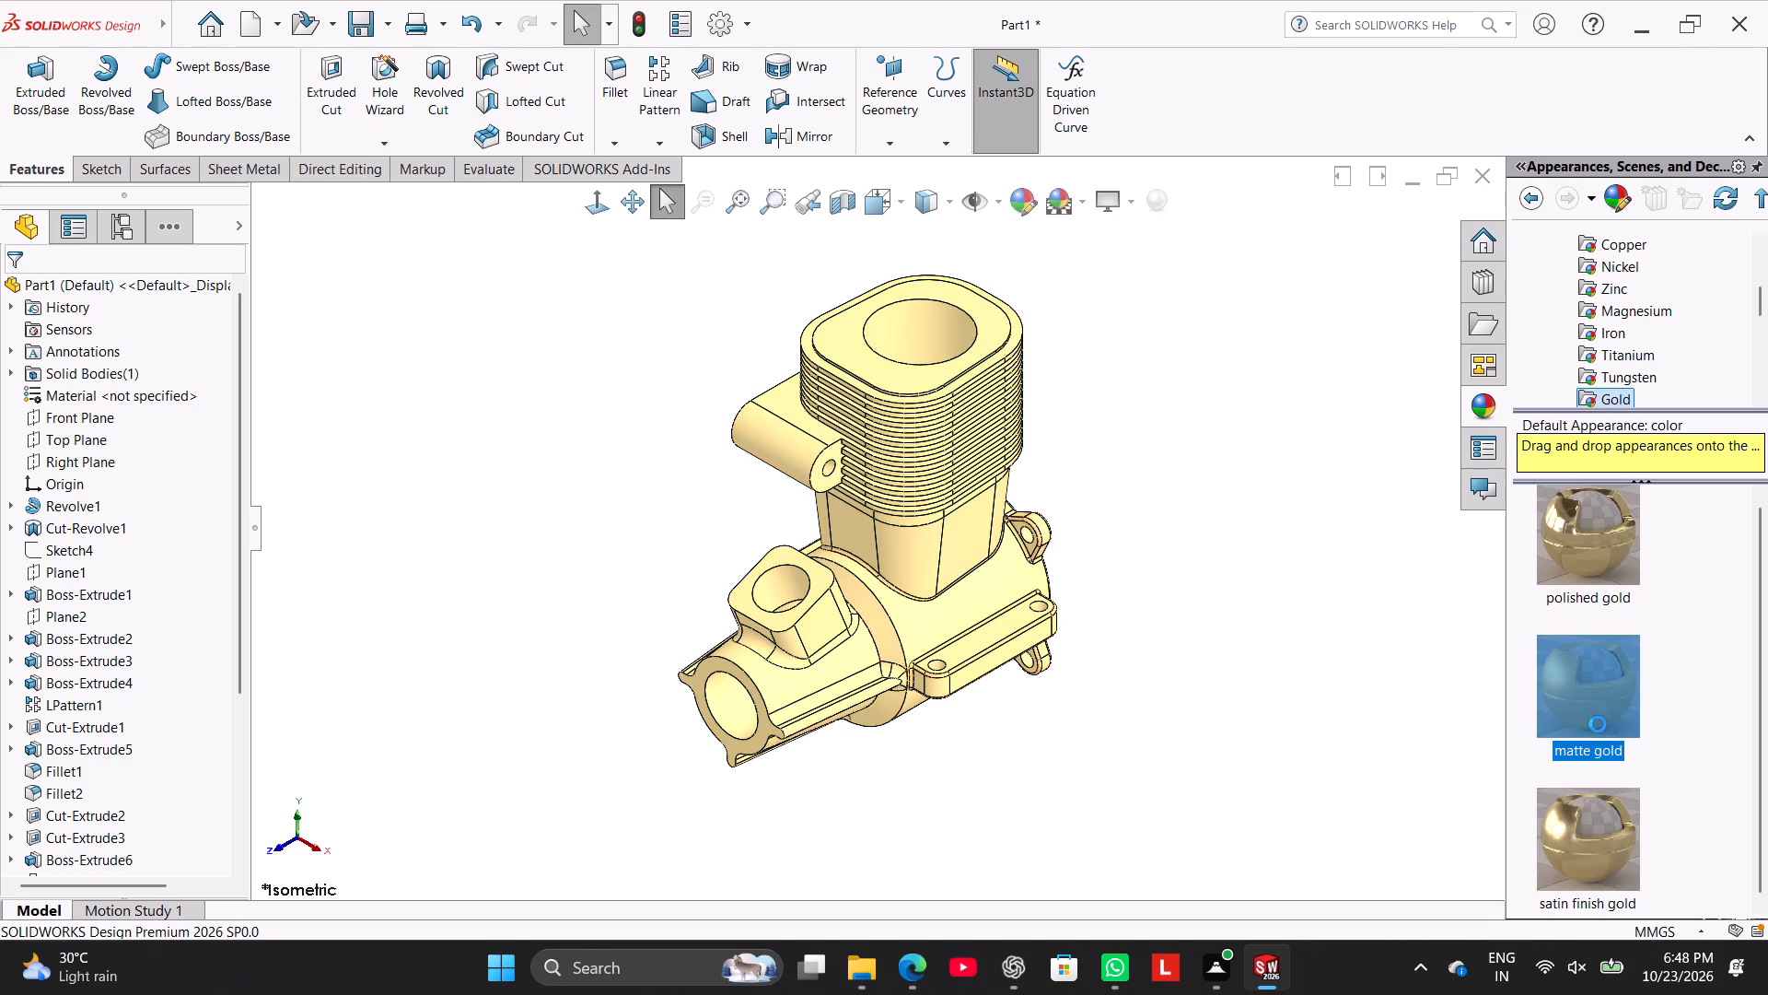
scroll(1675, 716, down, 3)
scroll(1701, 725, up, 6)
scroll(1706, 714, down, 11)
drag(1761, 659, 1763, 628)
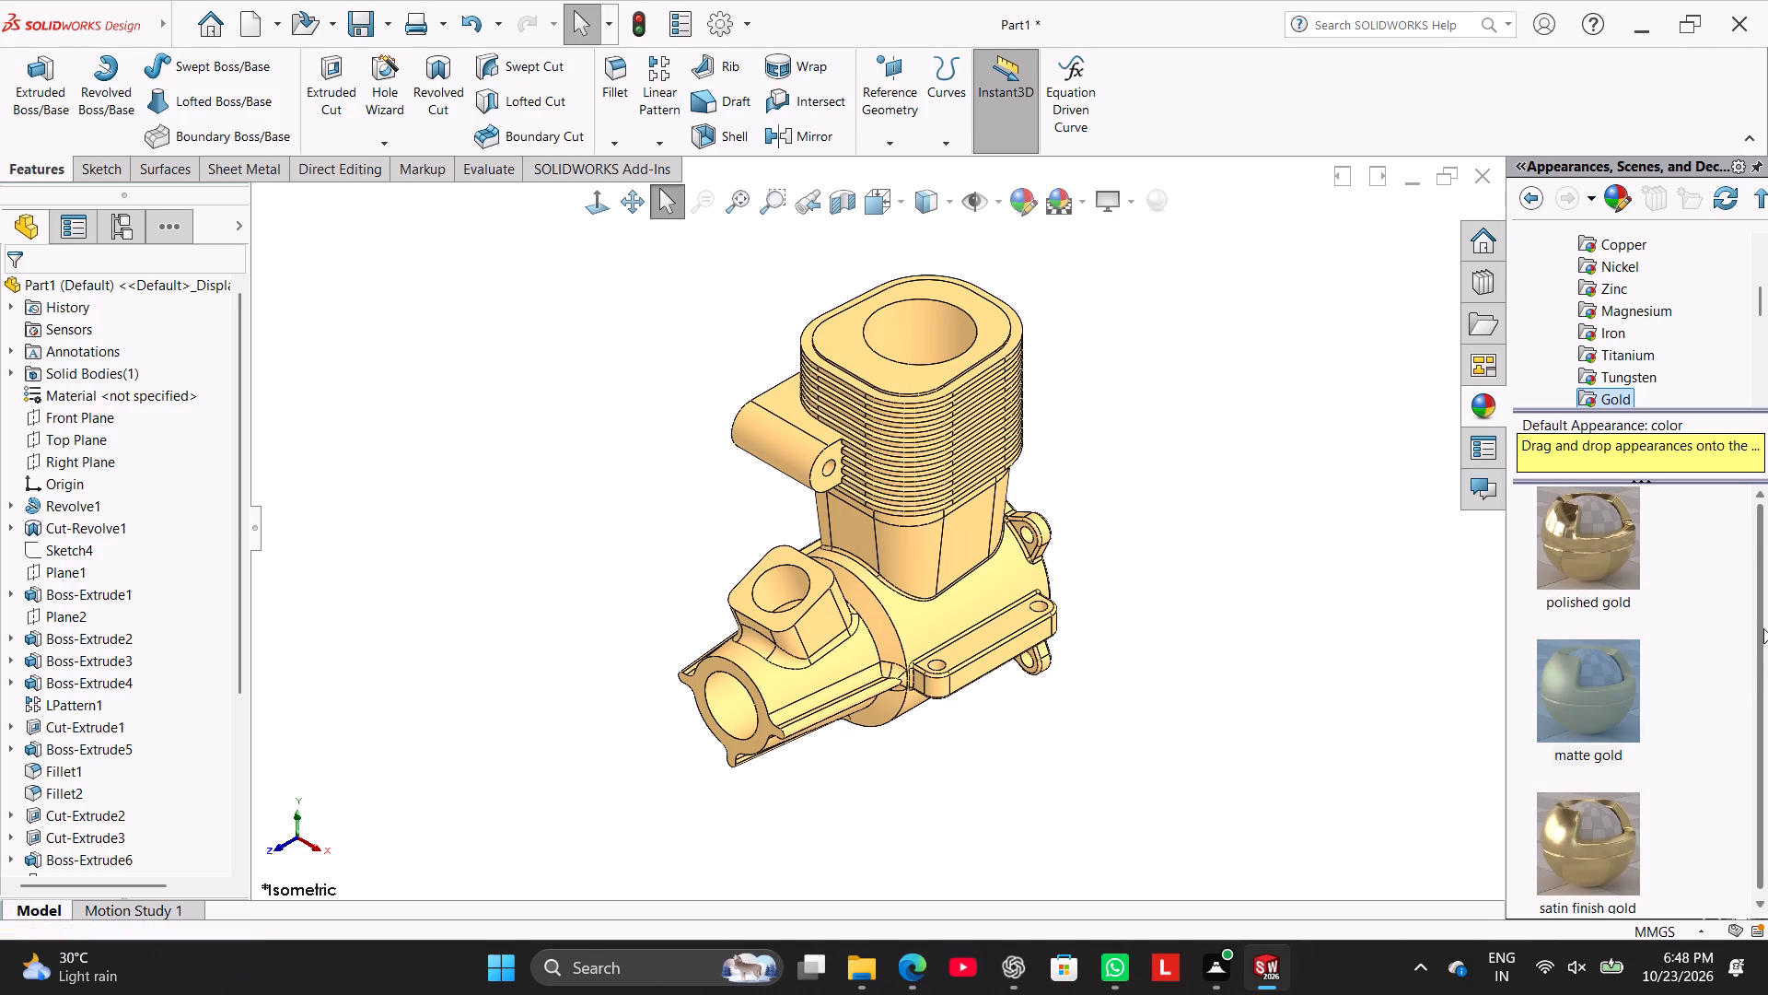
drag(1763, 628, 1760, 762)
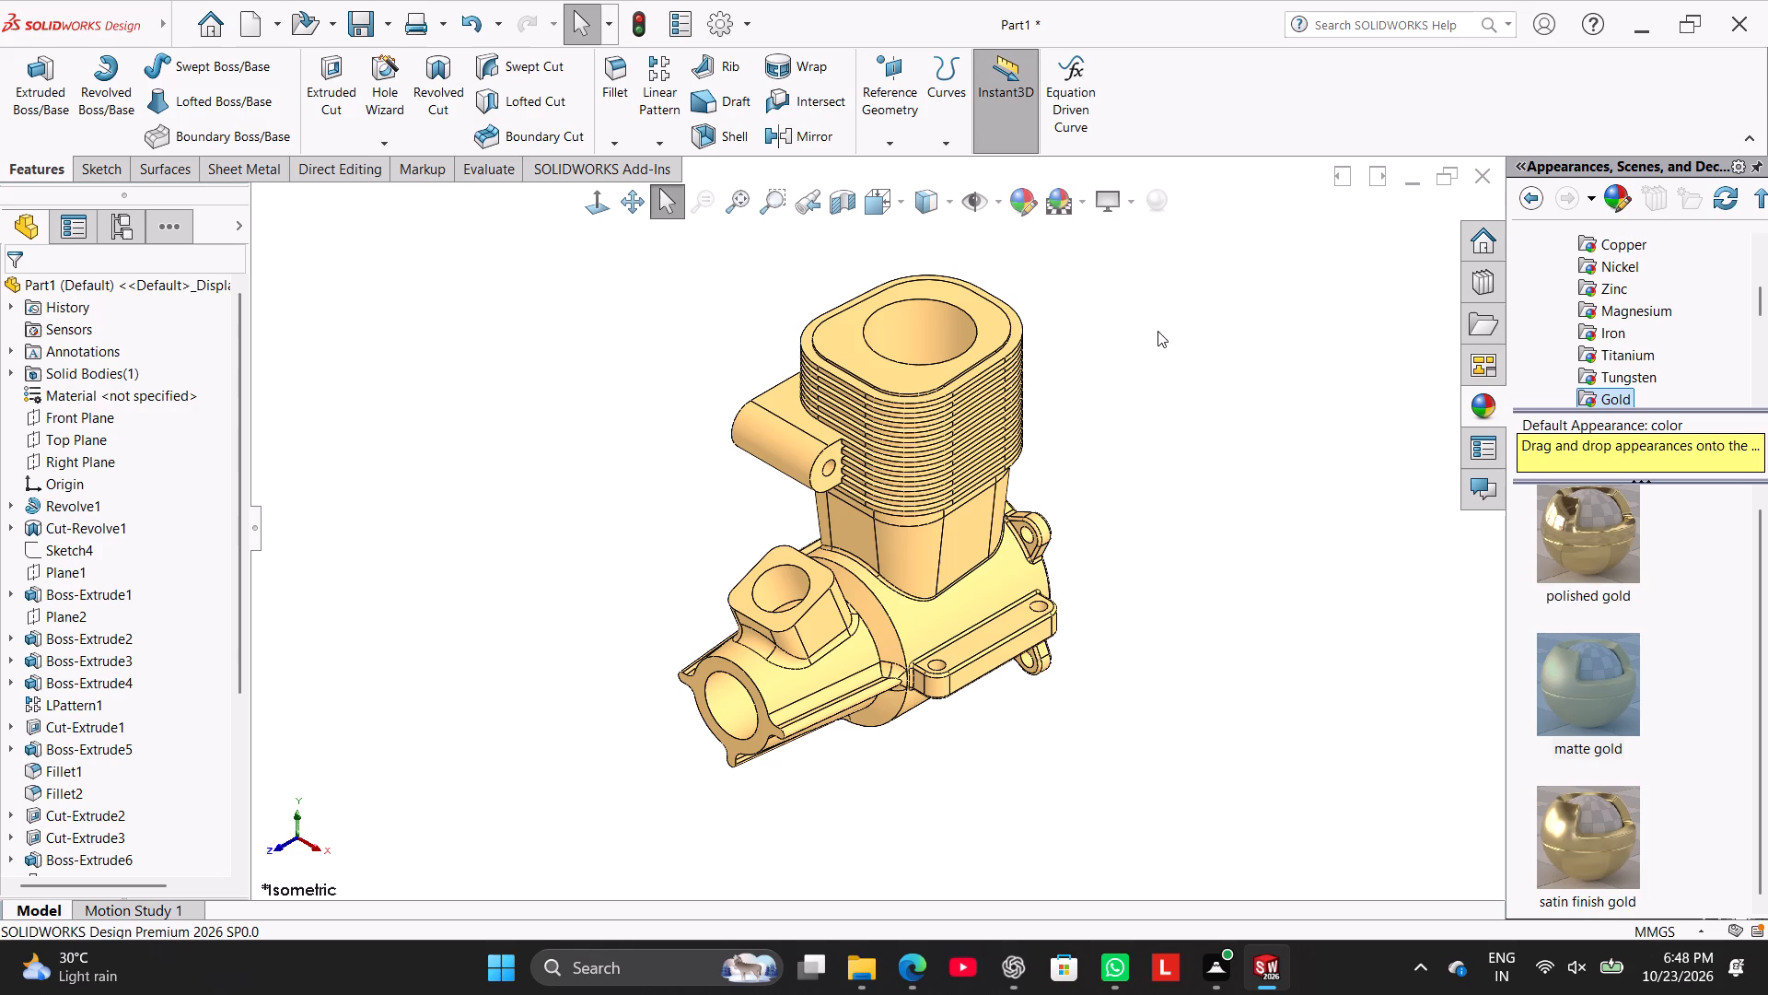
Edit the part's matte gold appearance and recolour it with the dark yellow swatch from the standard palette.
click(1030, 205)
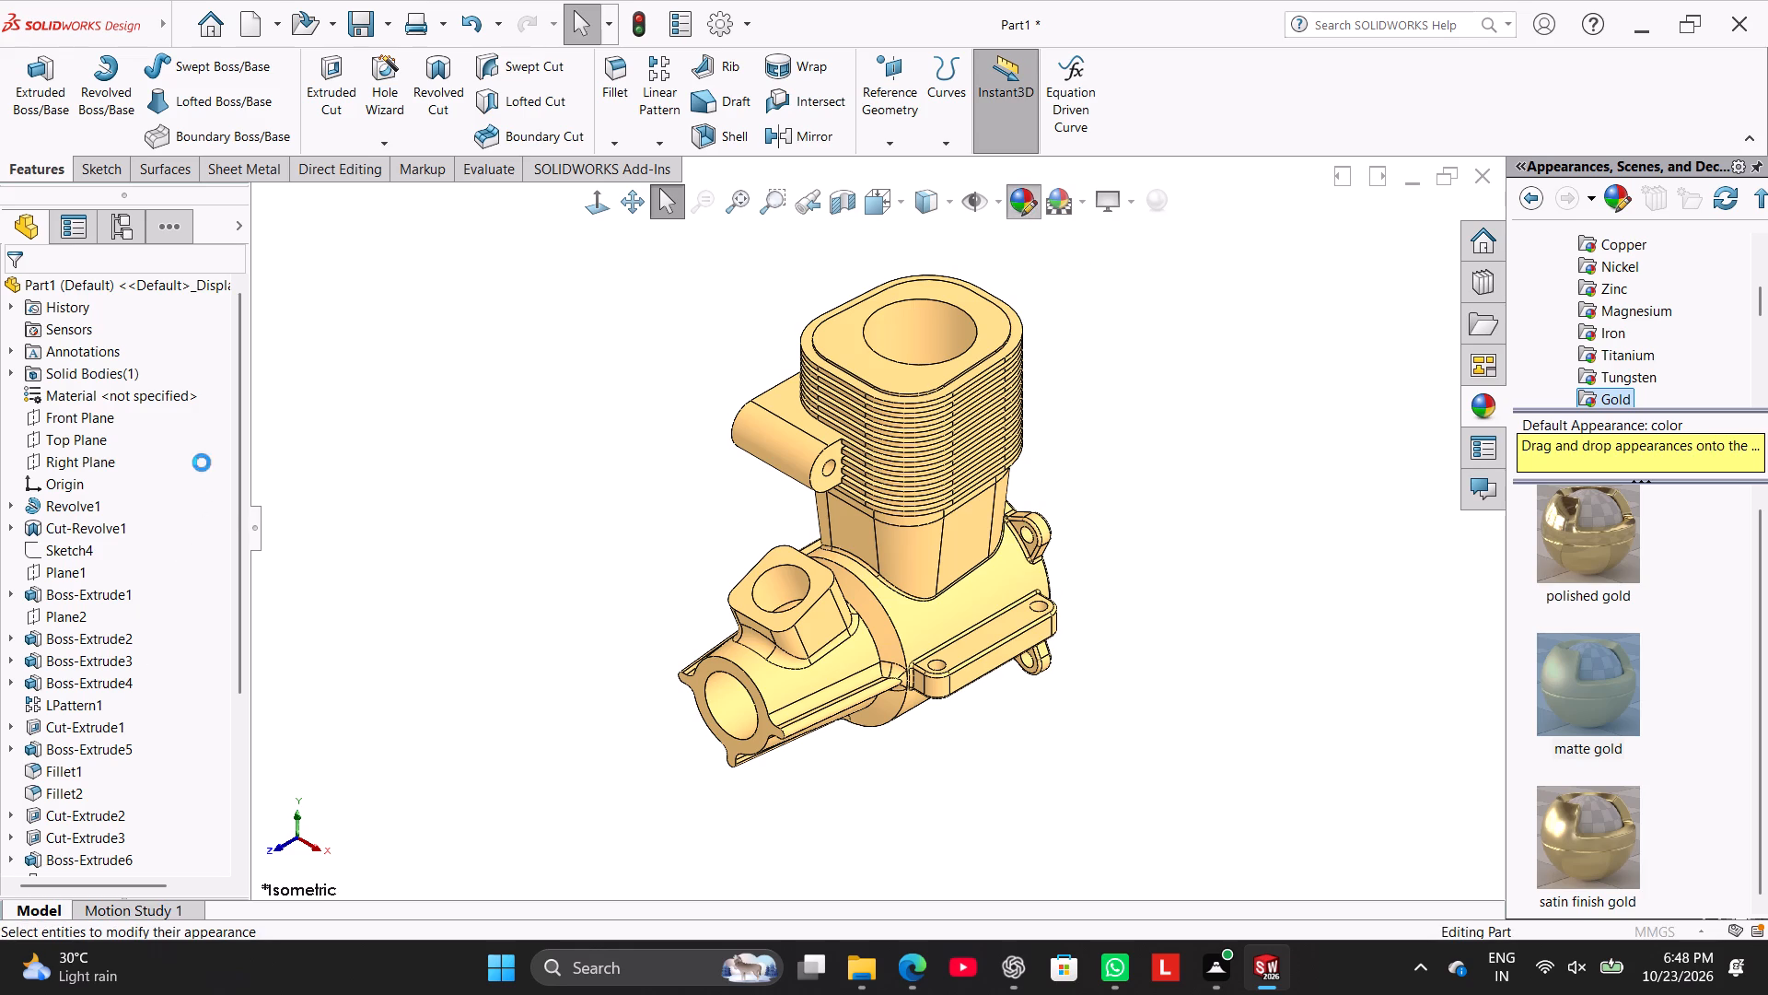
drag(231, 447, 252, 569)
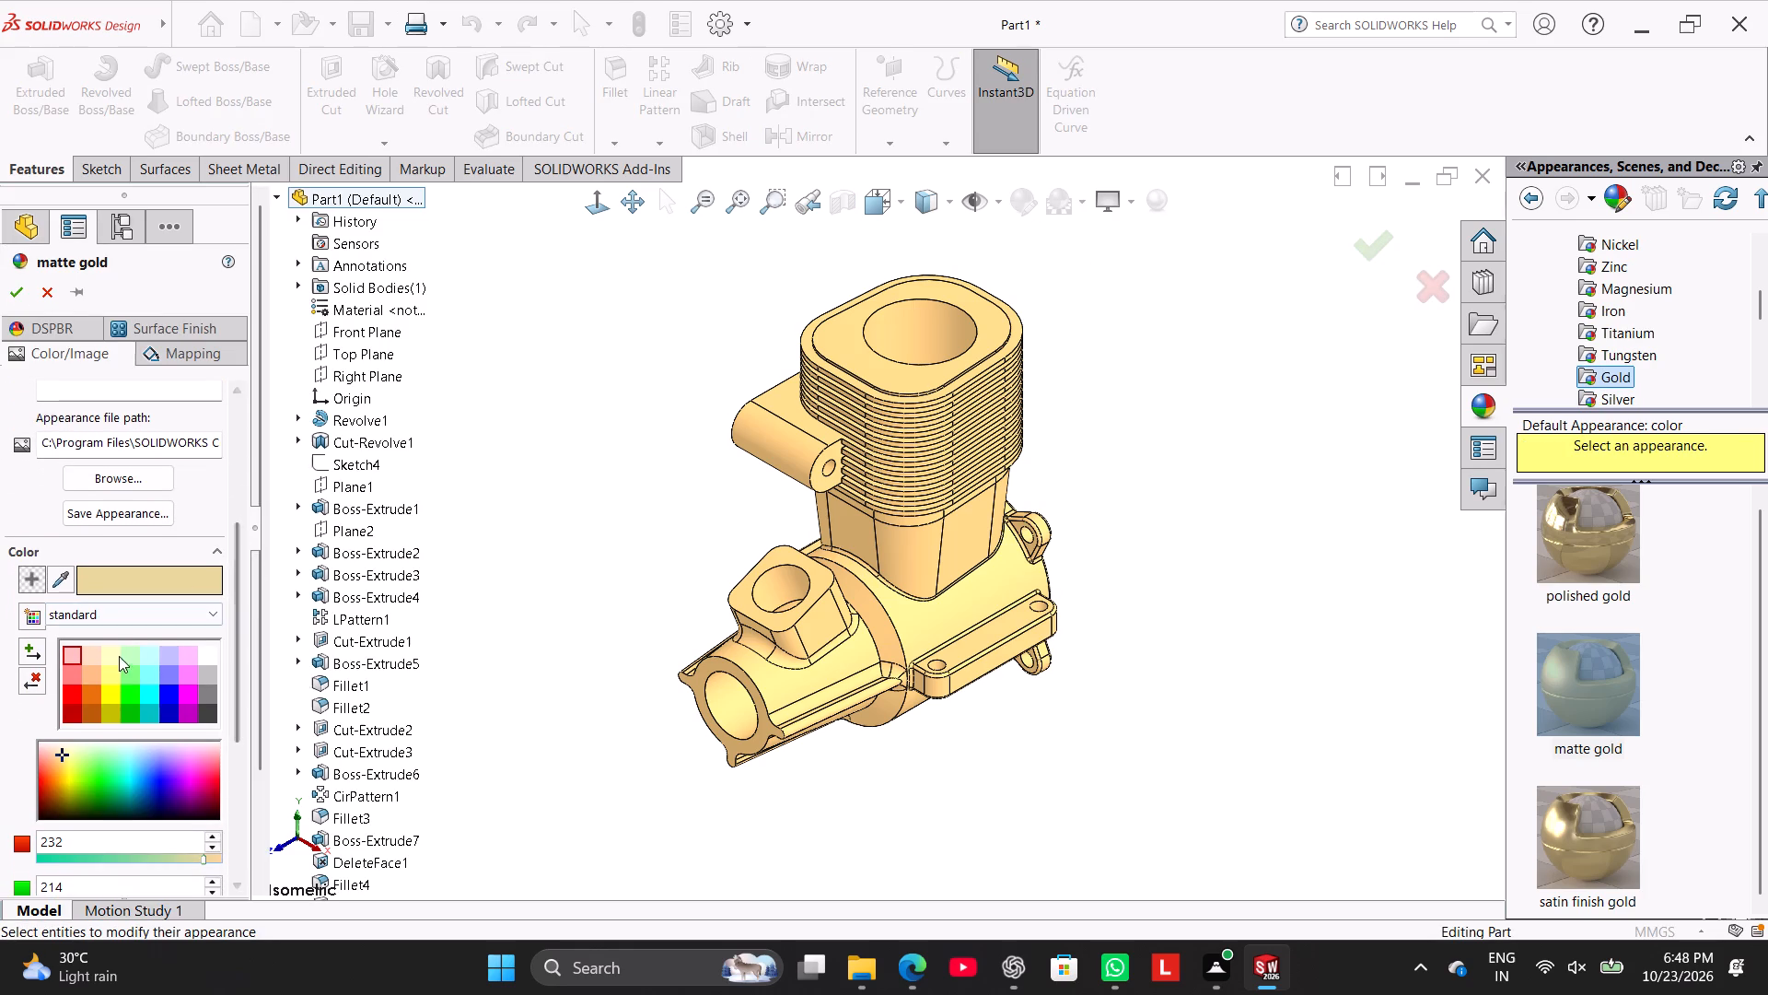
click(114, 677)
click(115, 691)
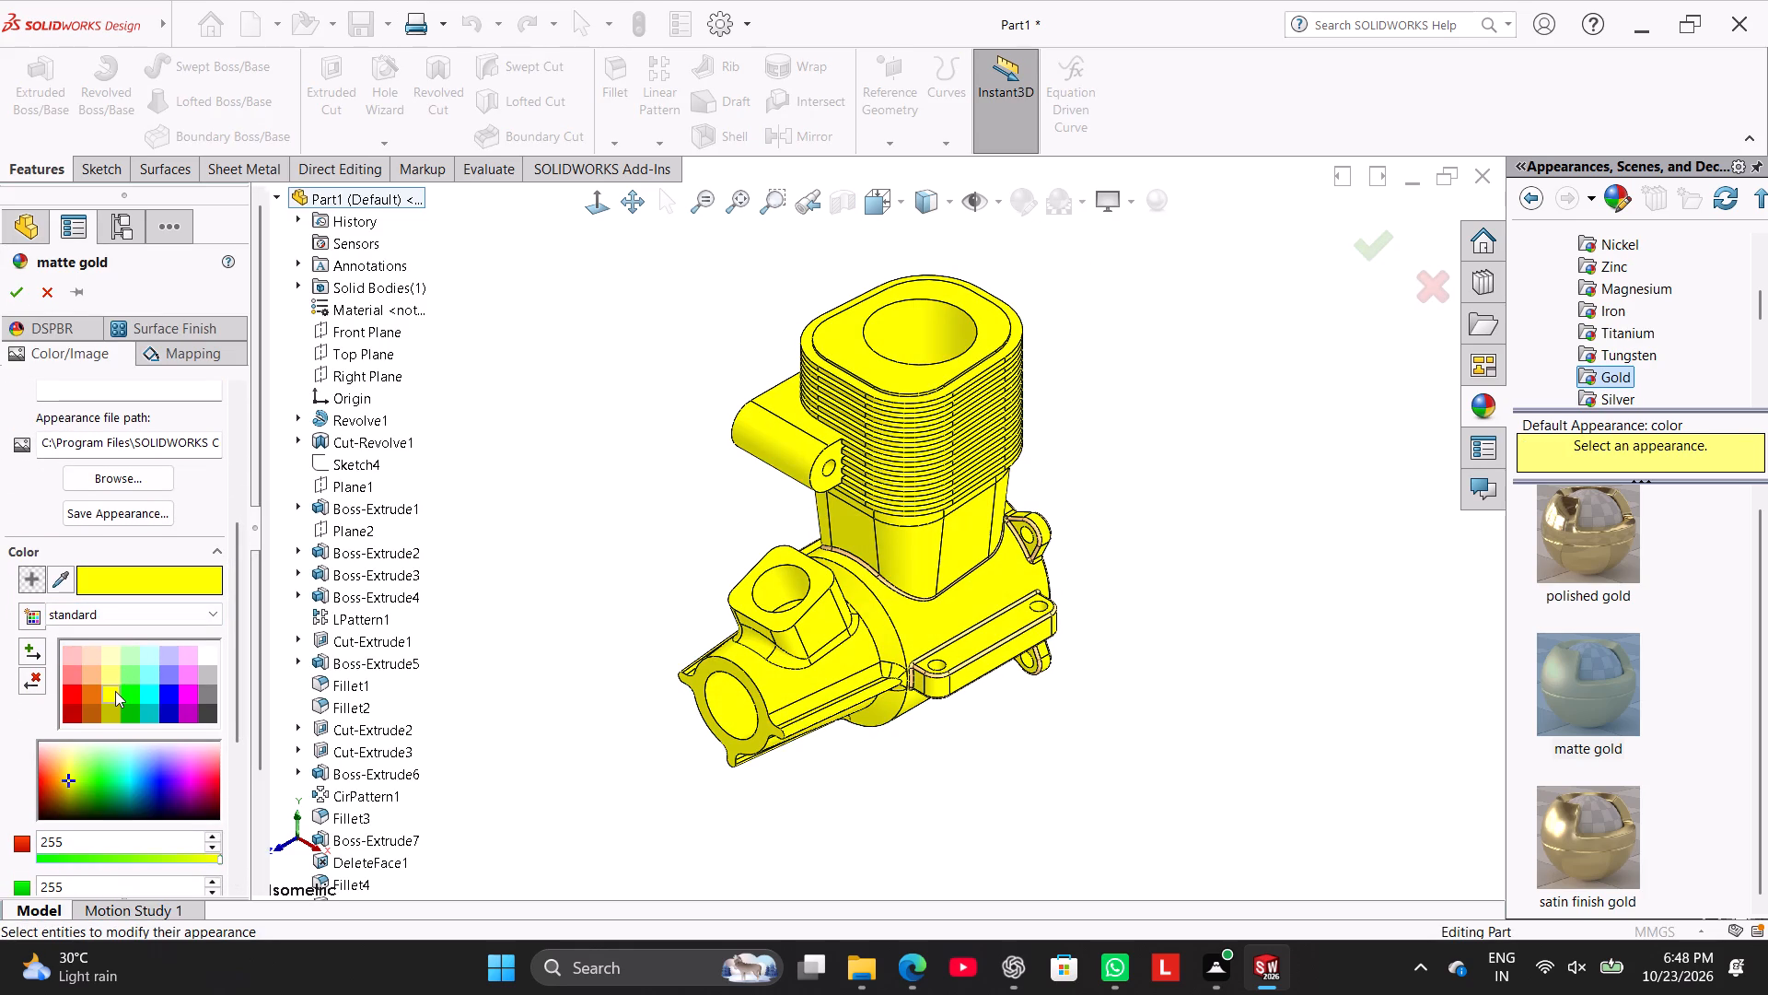
click(115, 709)
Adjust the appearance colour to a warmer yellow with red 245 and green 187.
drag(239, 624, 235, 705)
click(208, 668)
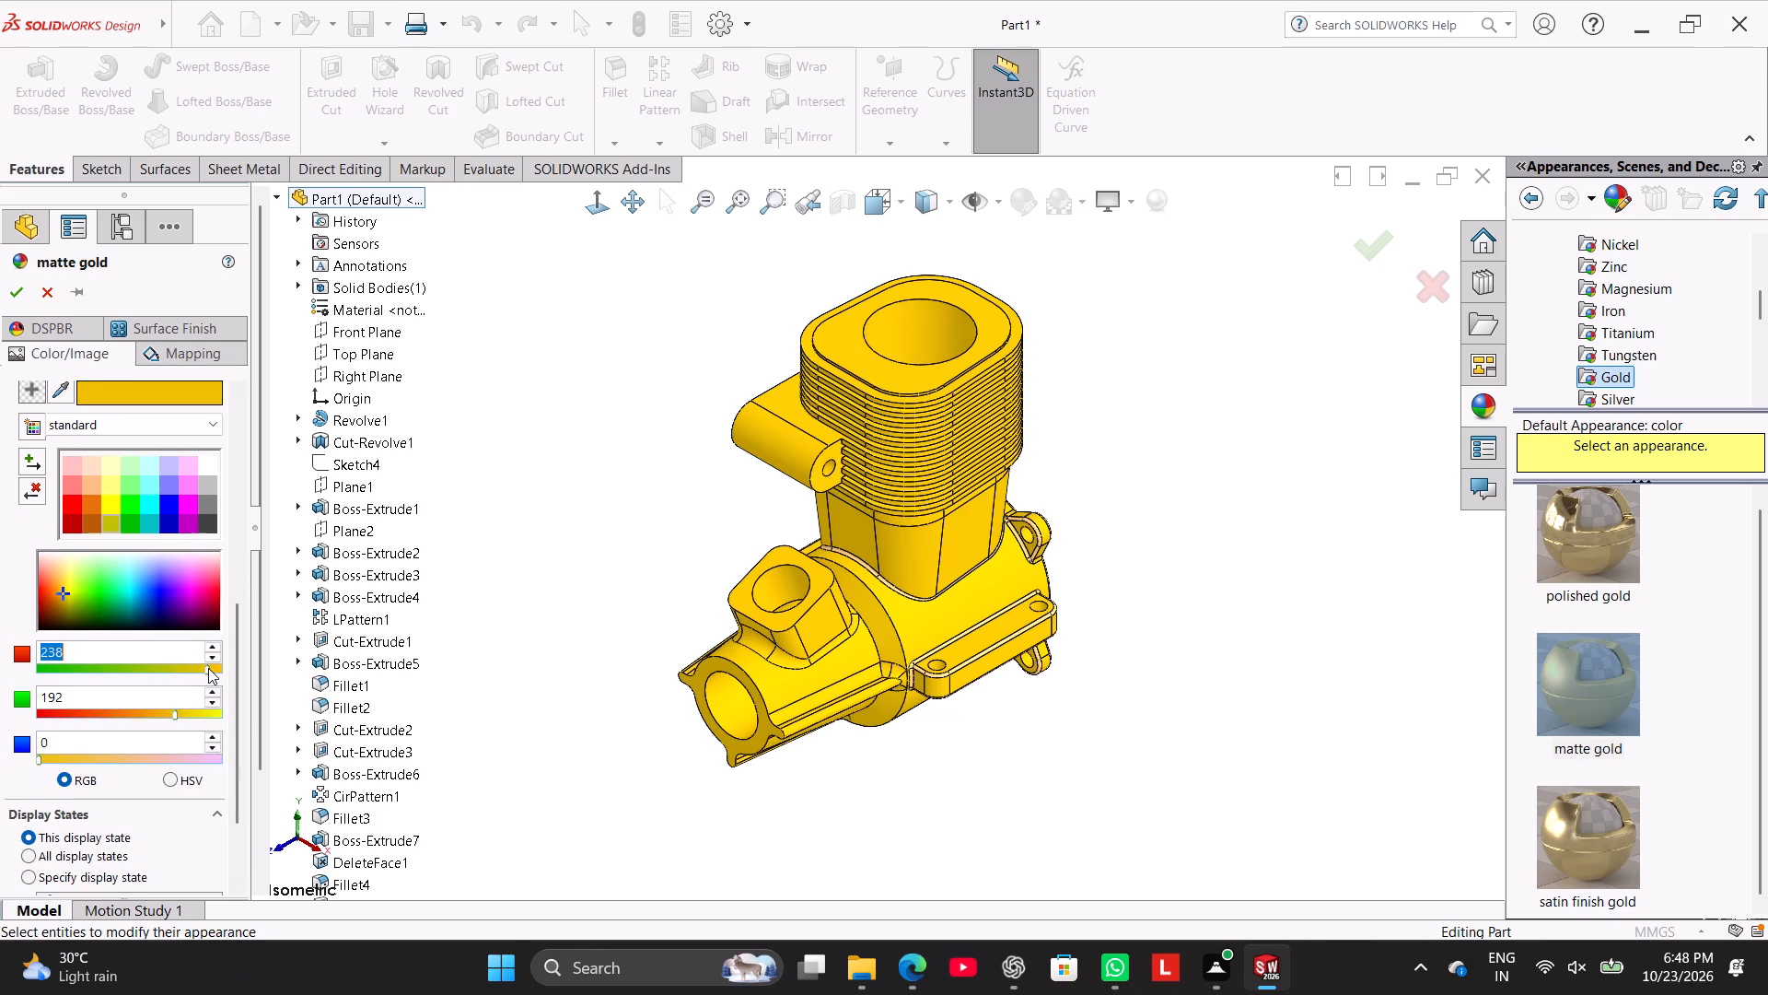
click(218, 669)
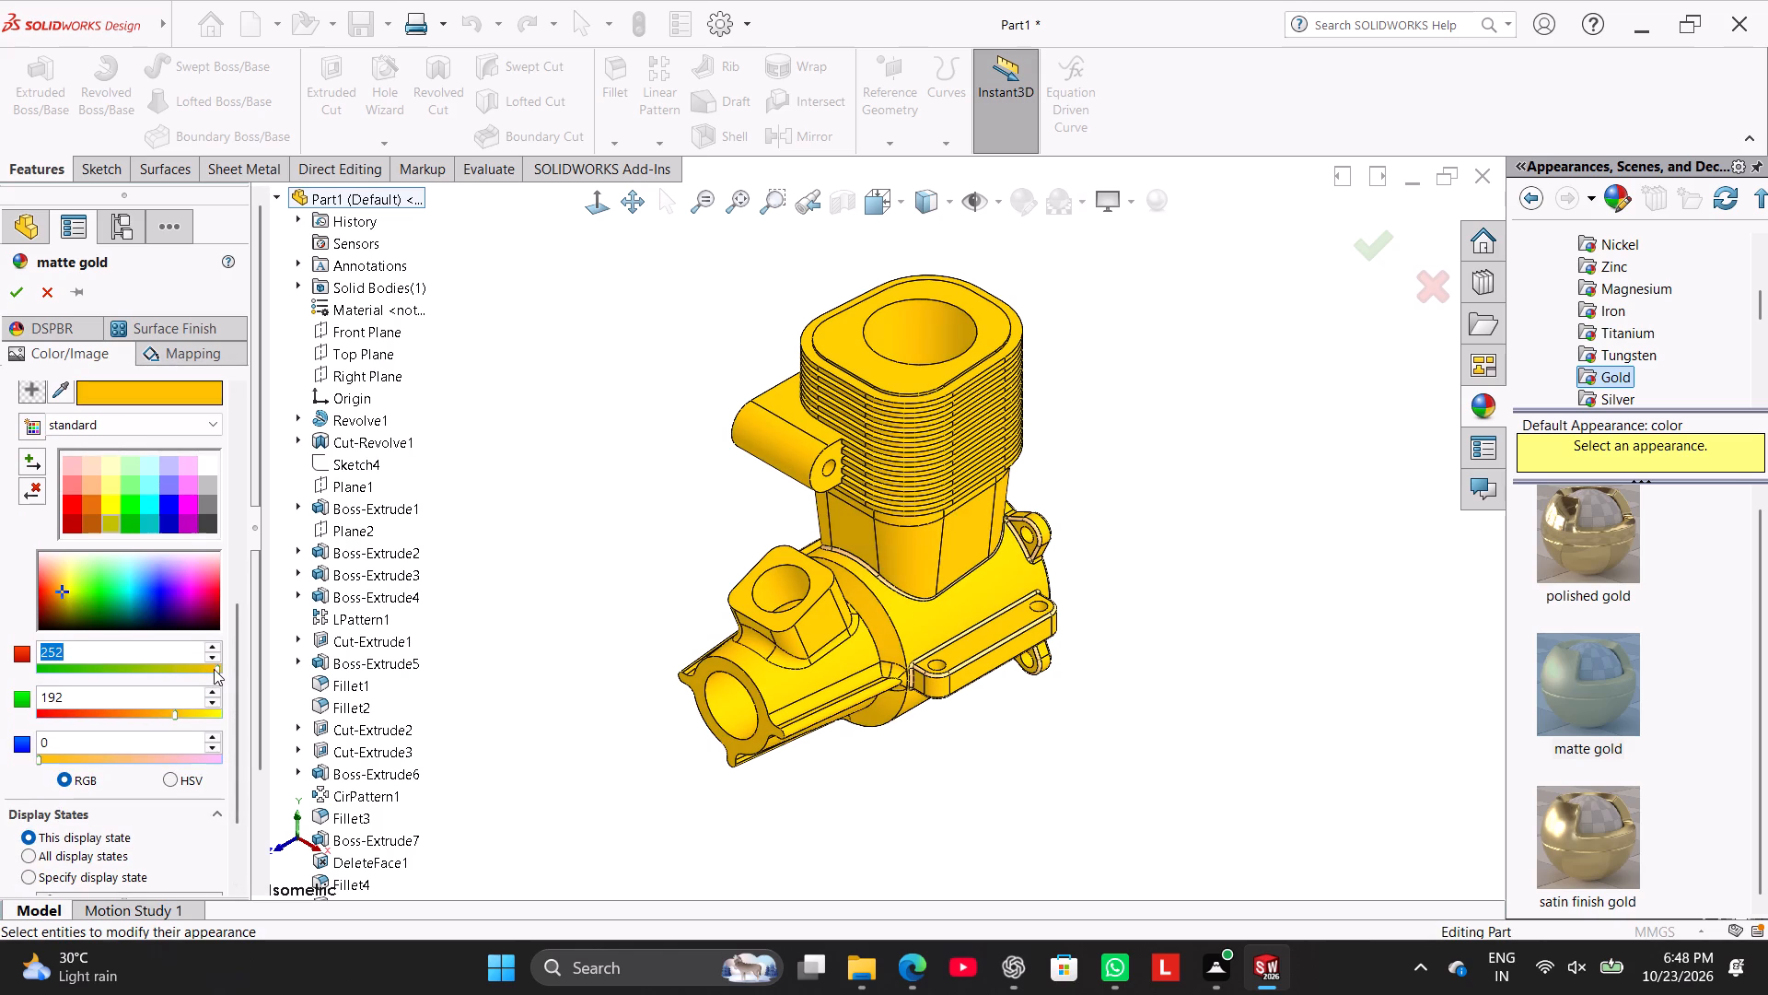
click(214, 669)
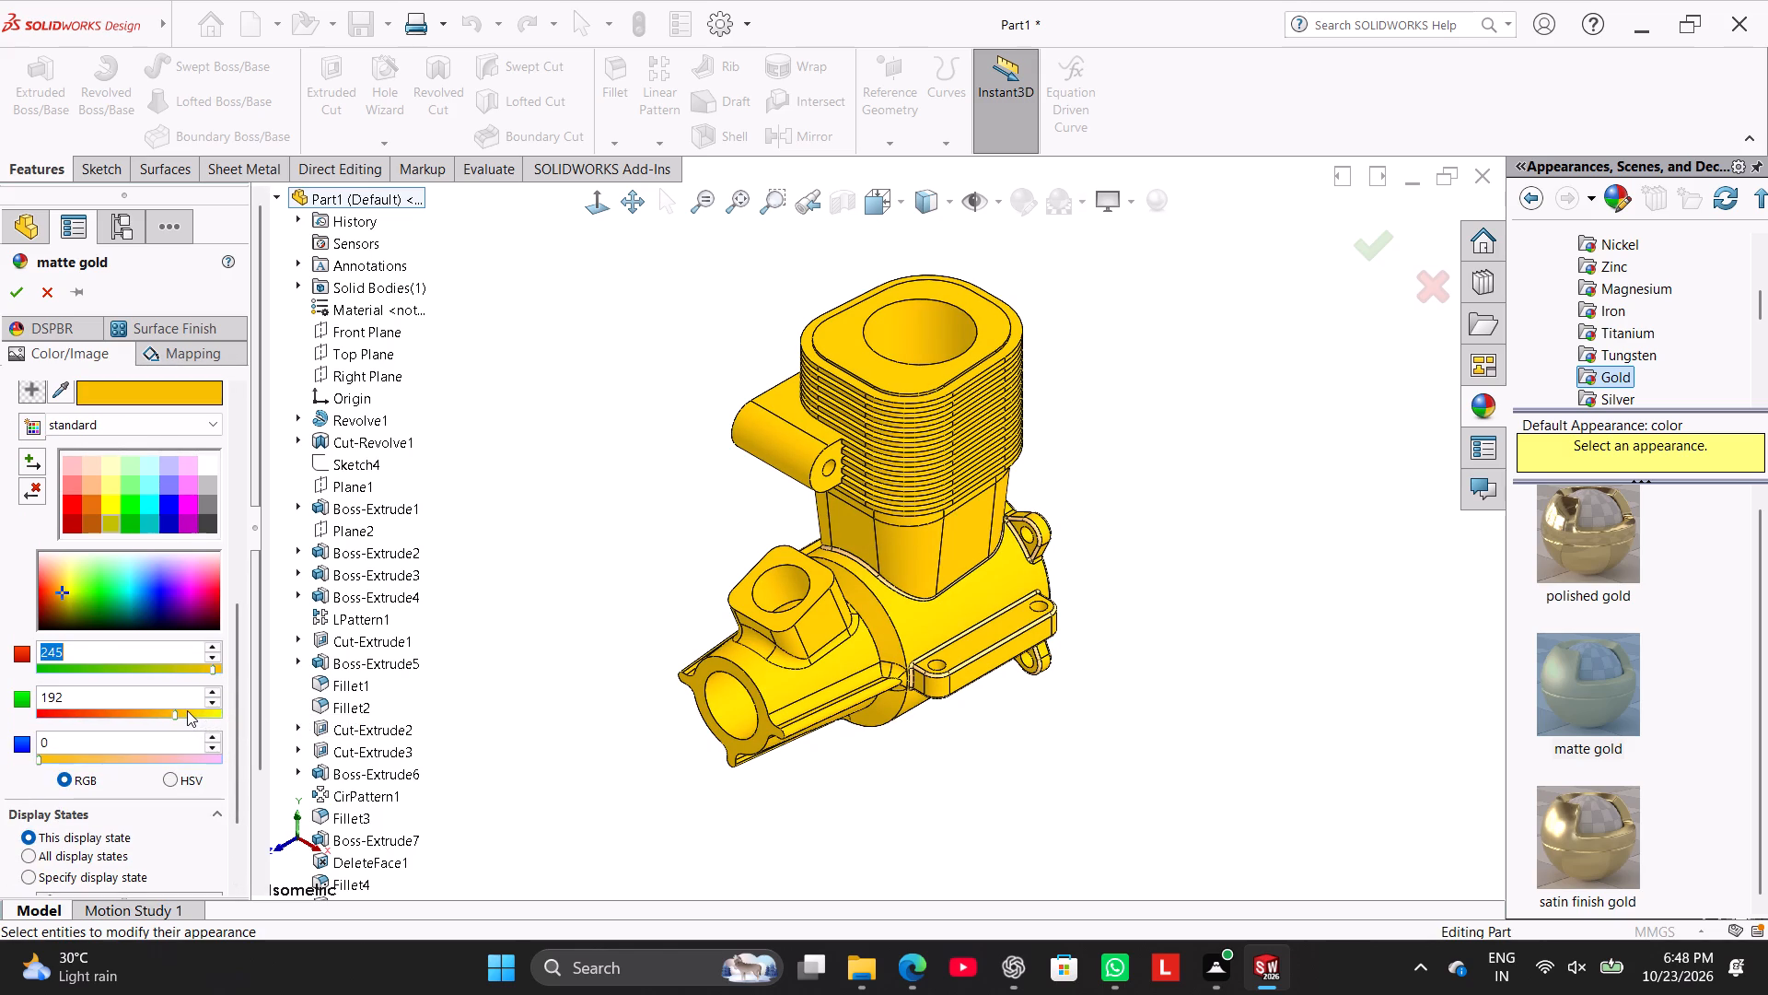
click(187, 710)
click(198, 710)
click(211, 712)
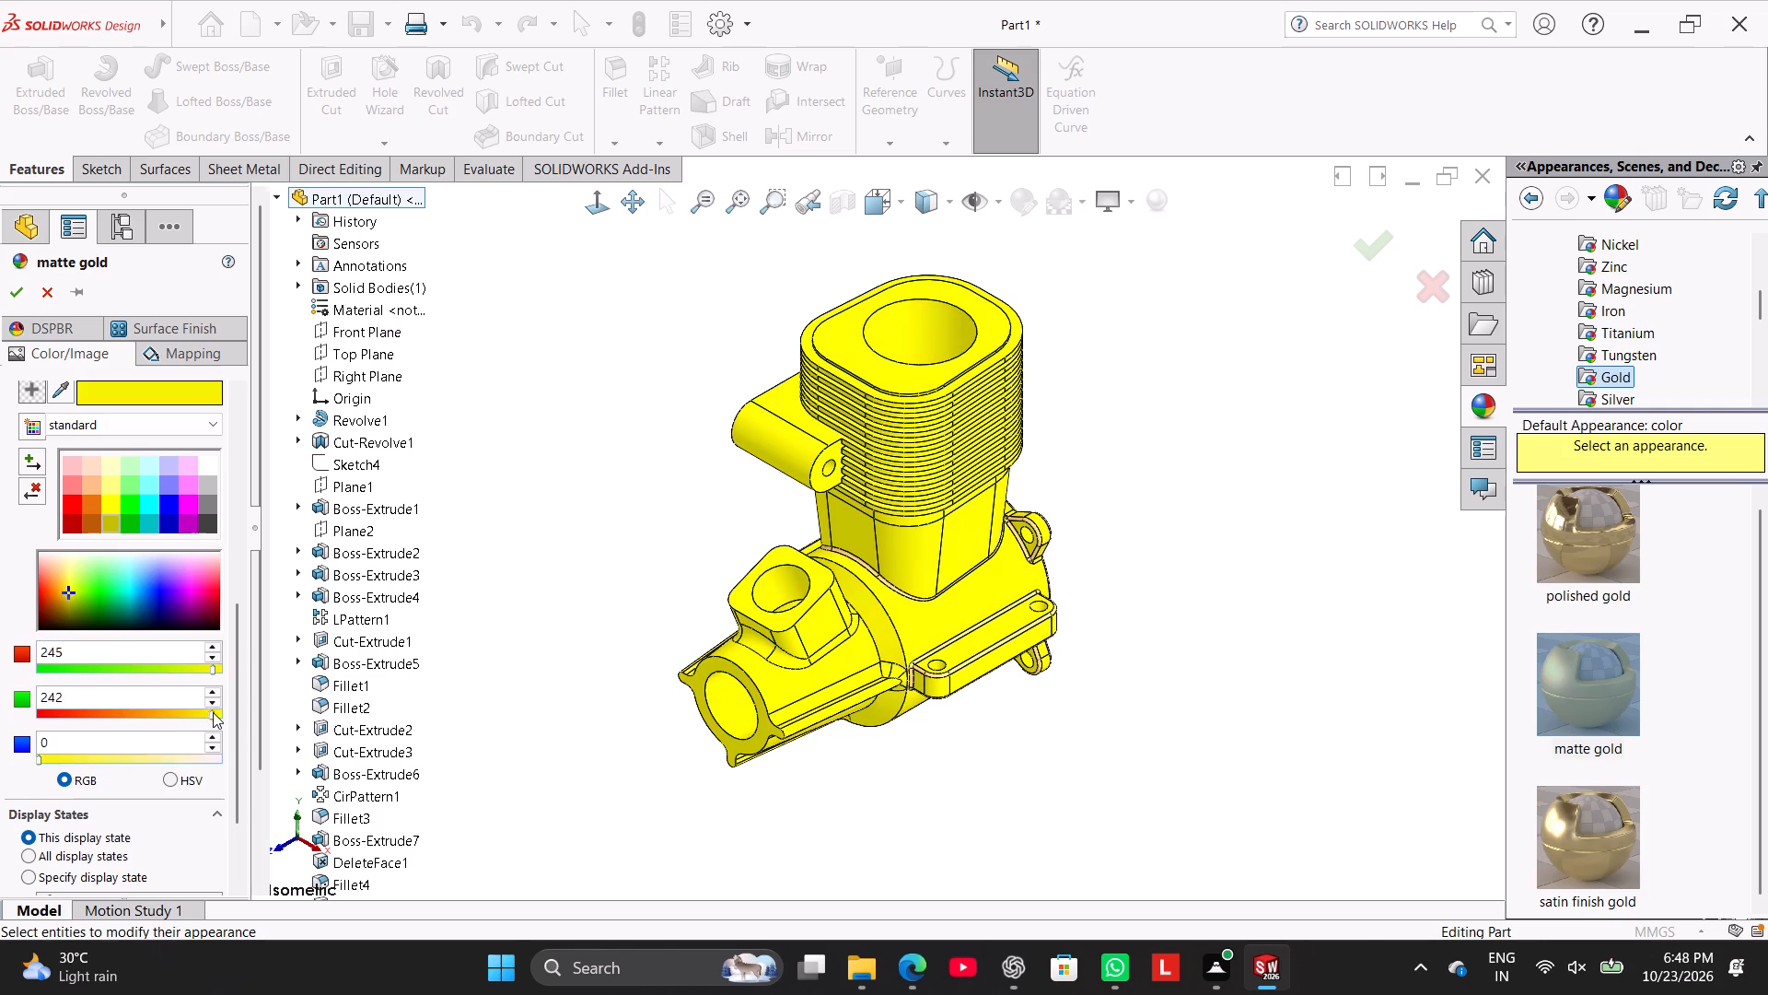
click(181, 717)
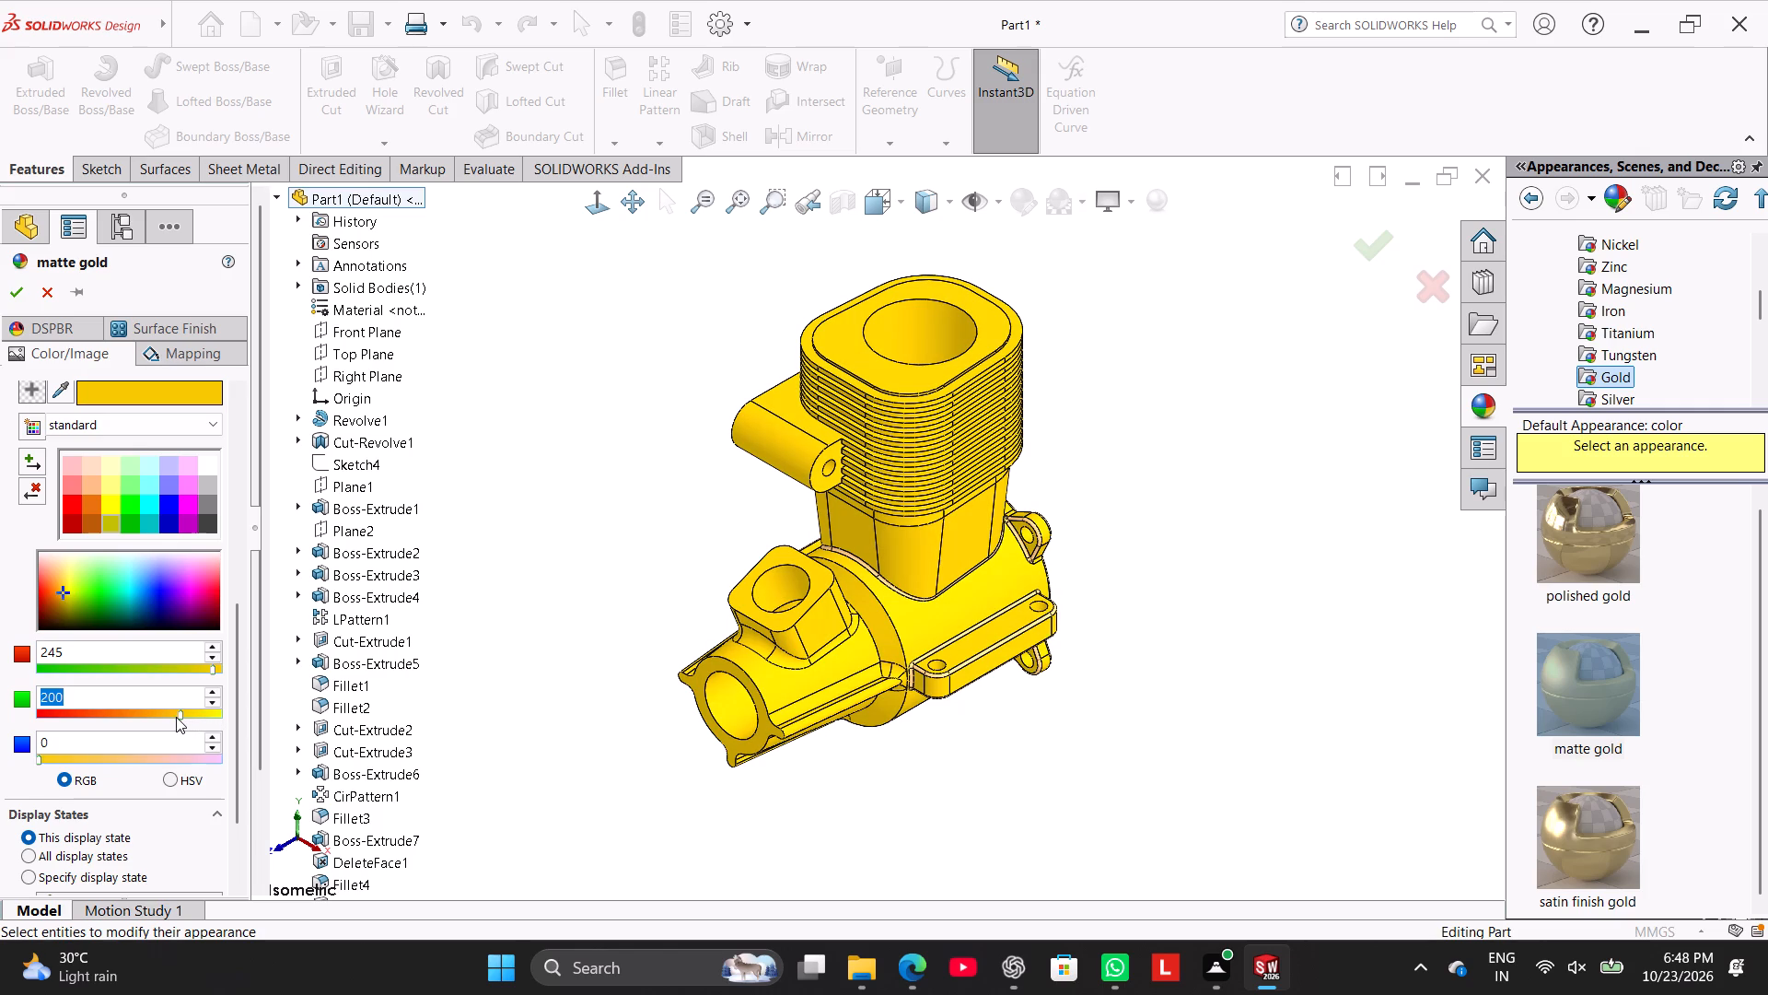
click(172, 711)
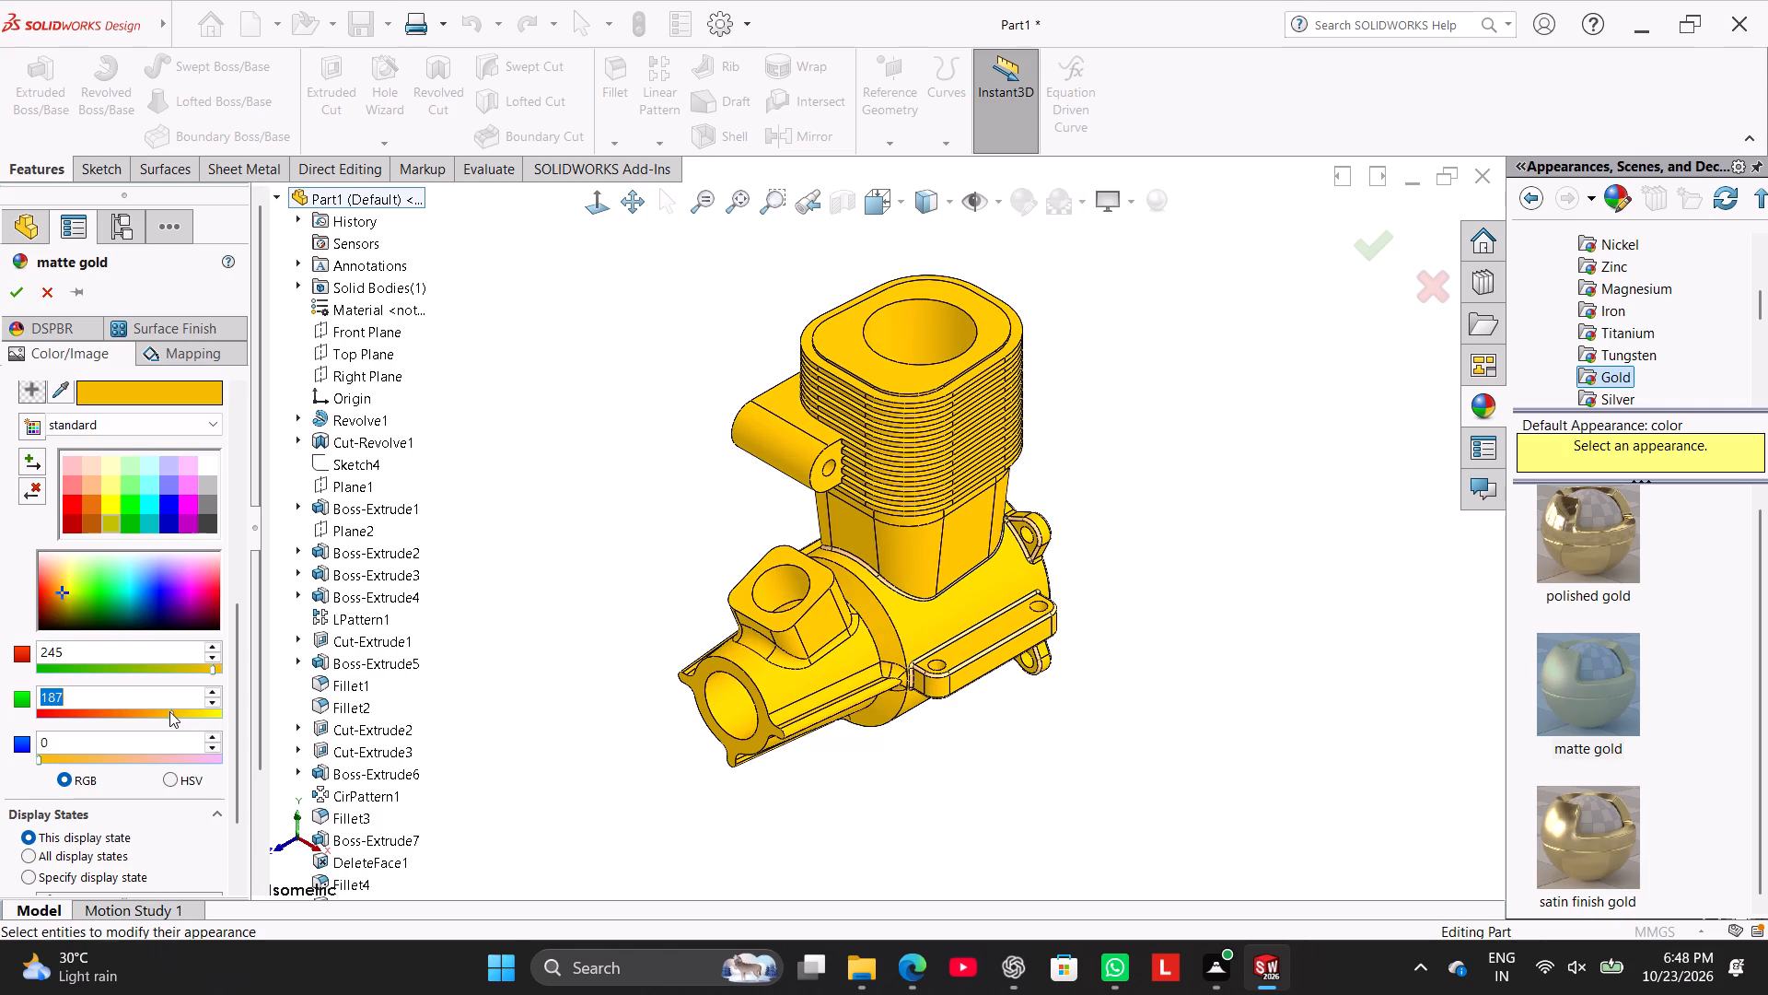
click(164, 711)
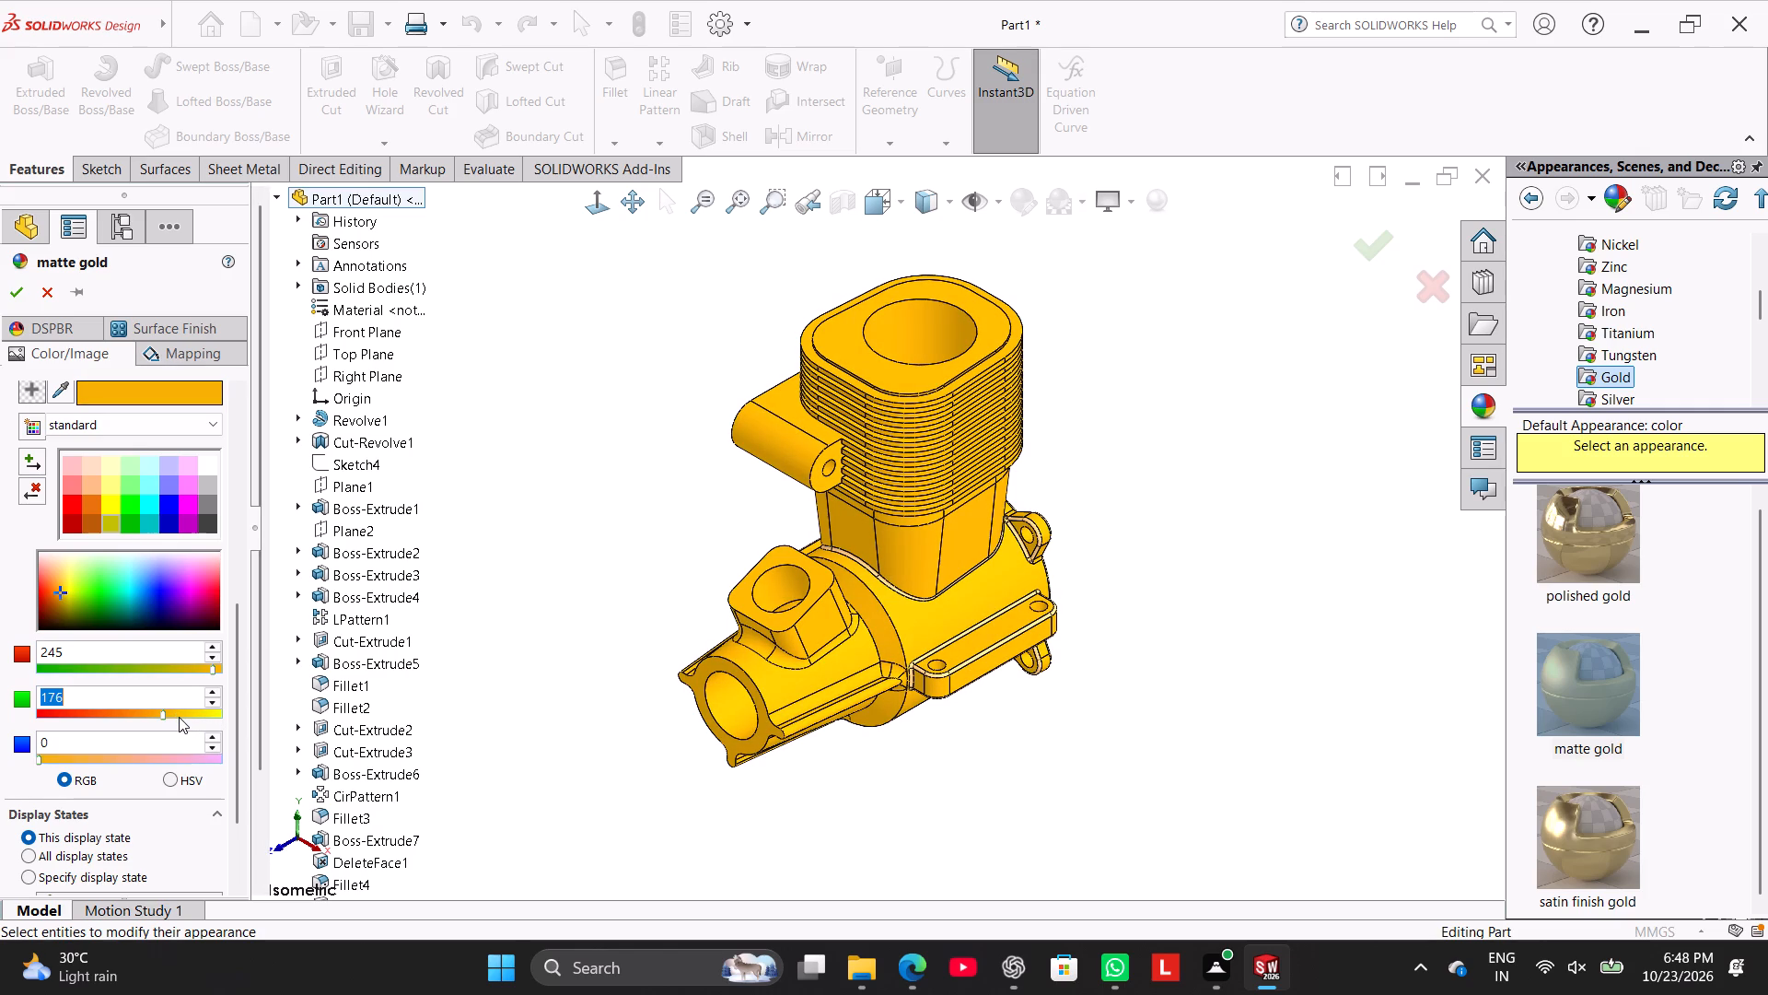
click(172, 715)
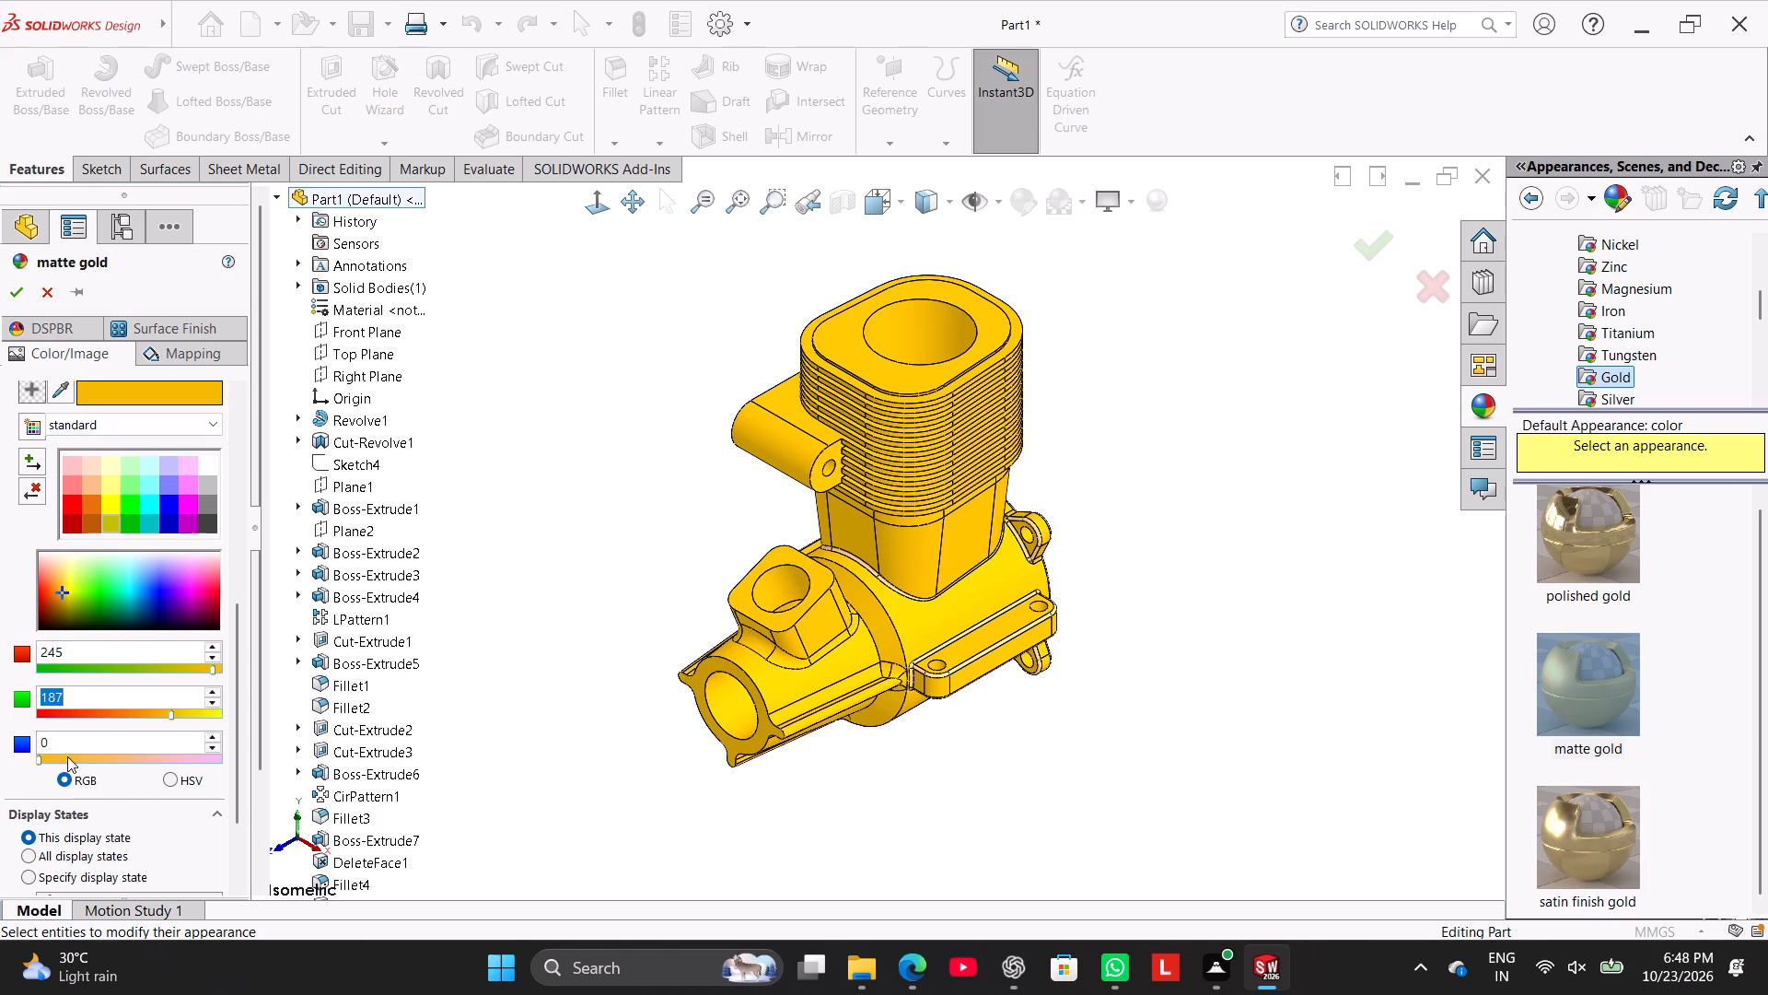
Set the blue component of the appearance colour to 23 after trying stronger blue values.
click(67, 756)
click(85, 756)
click(94, 758)
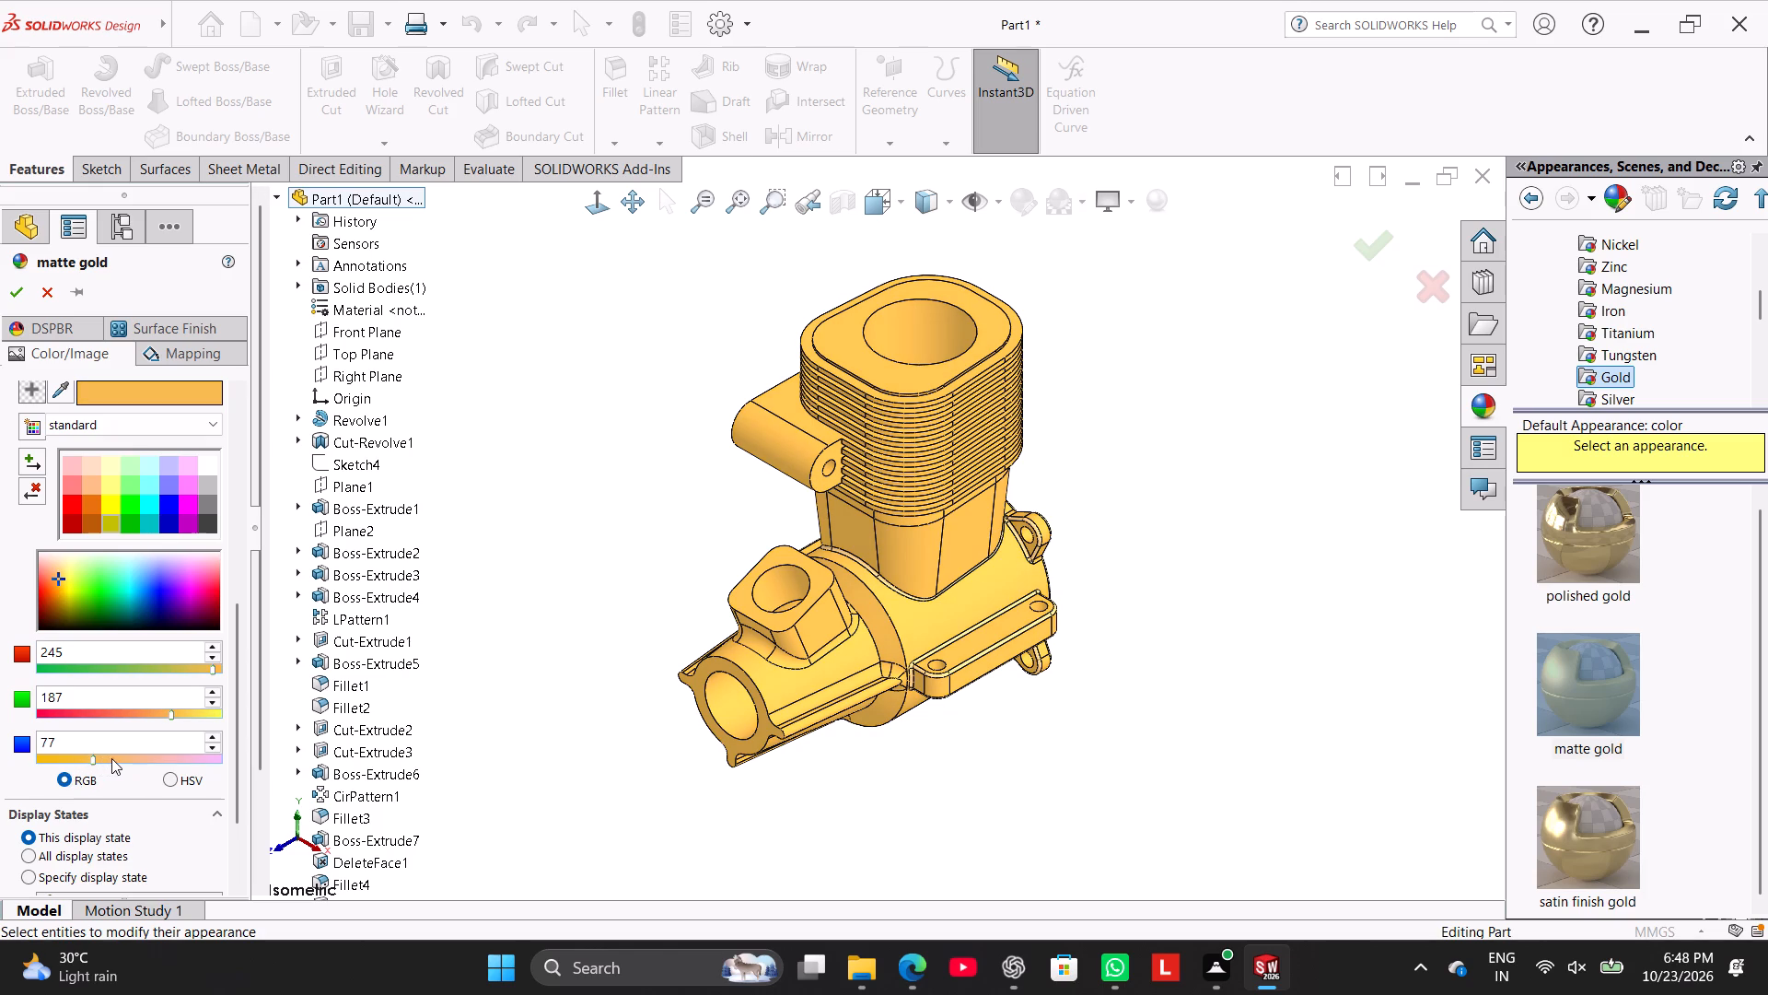
click(86, 762)
click(74, 762)
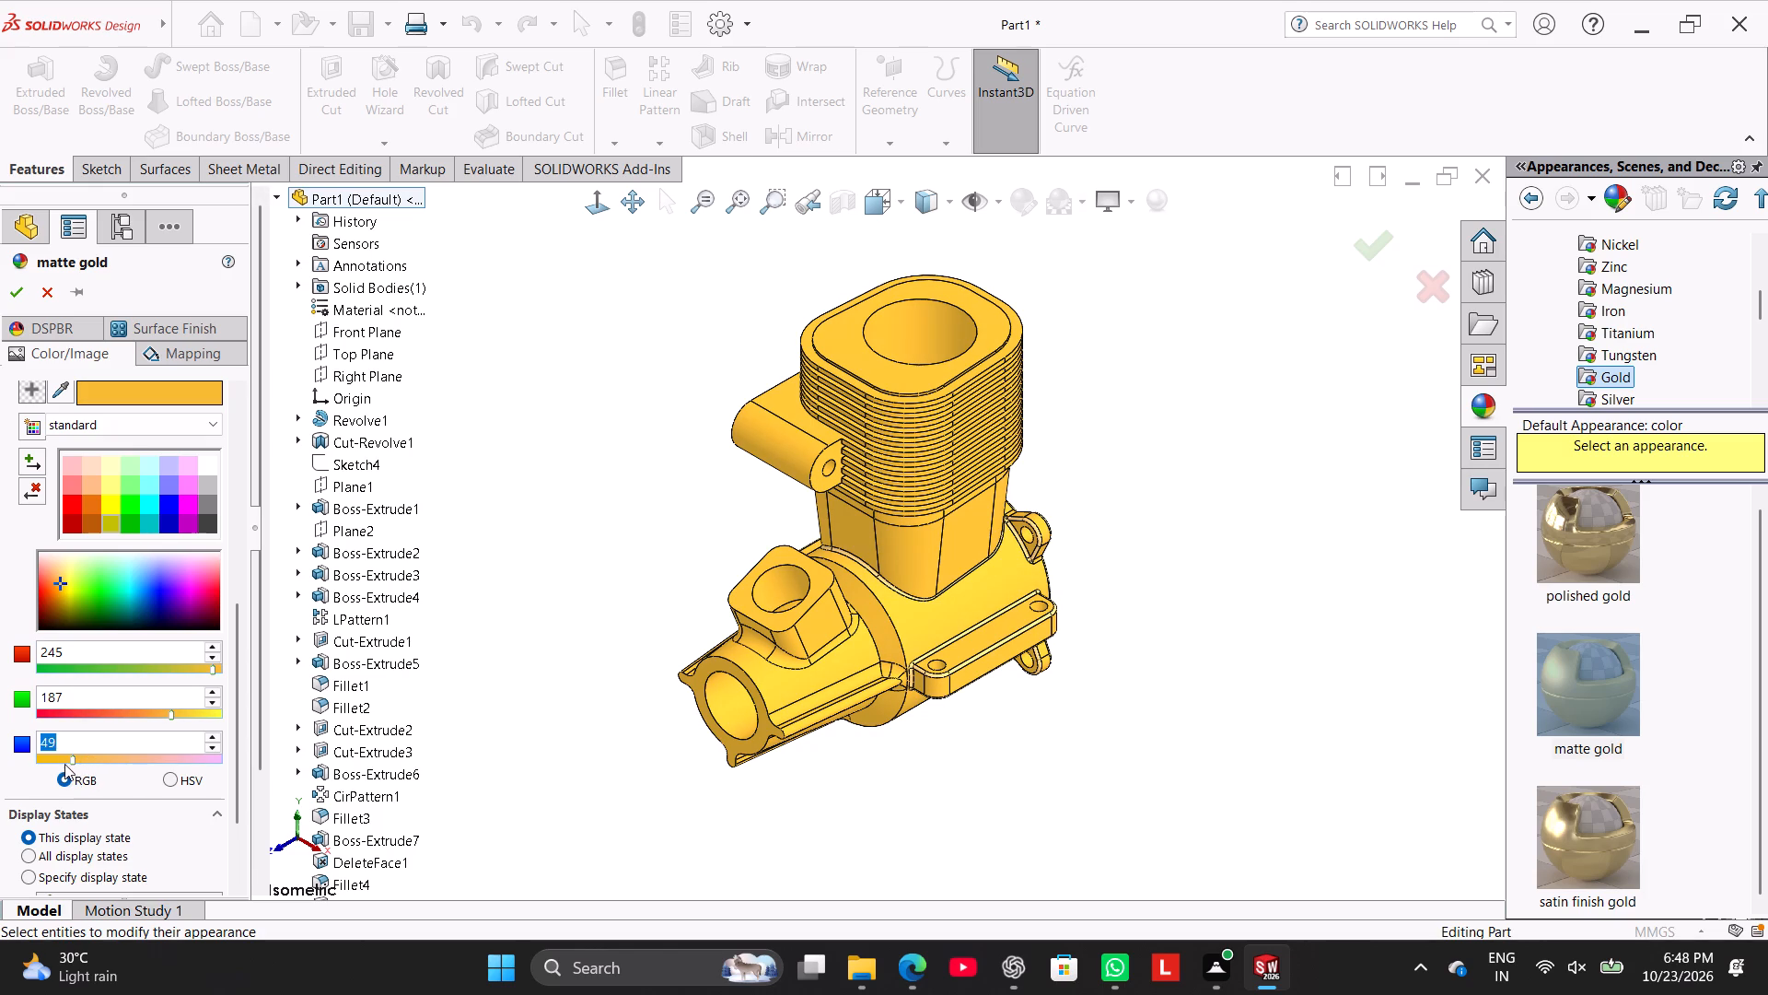
click(55, 760)
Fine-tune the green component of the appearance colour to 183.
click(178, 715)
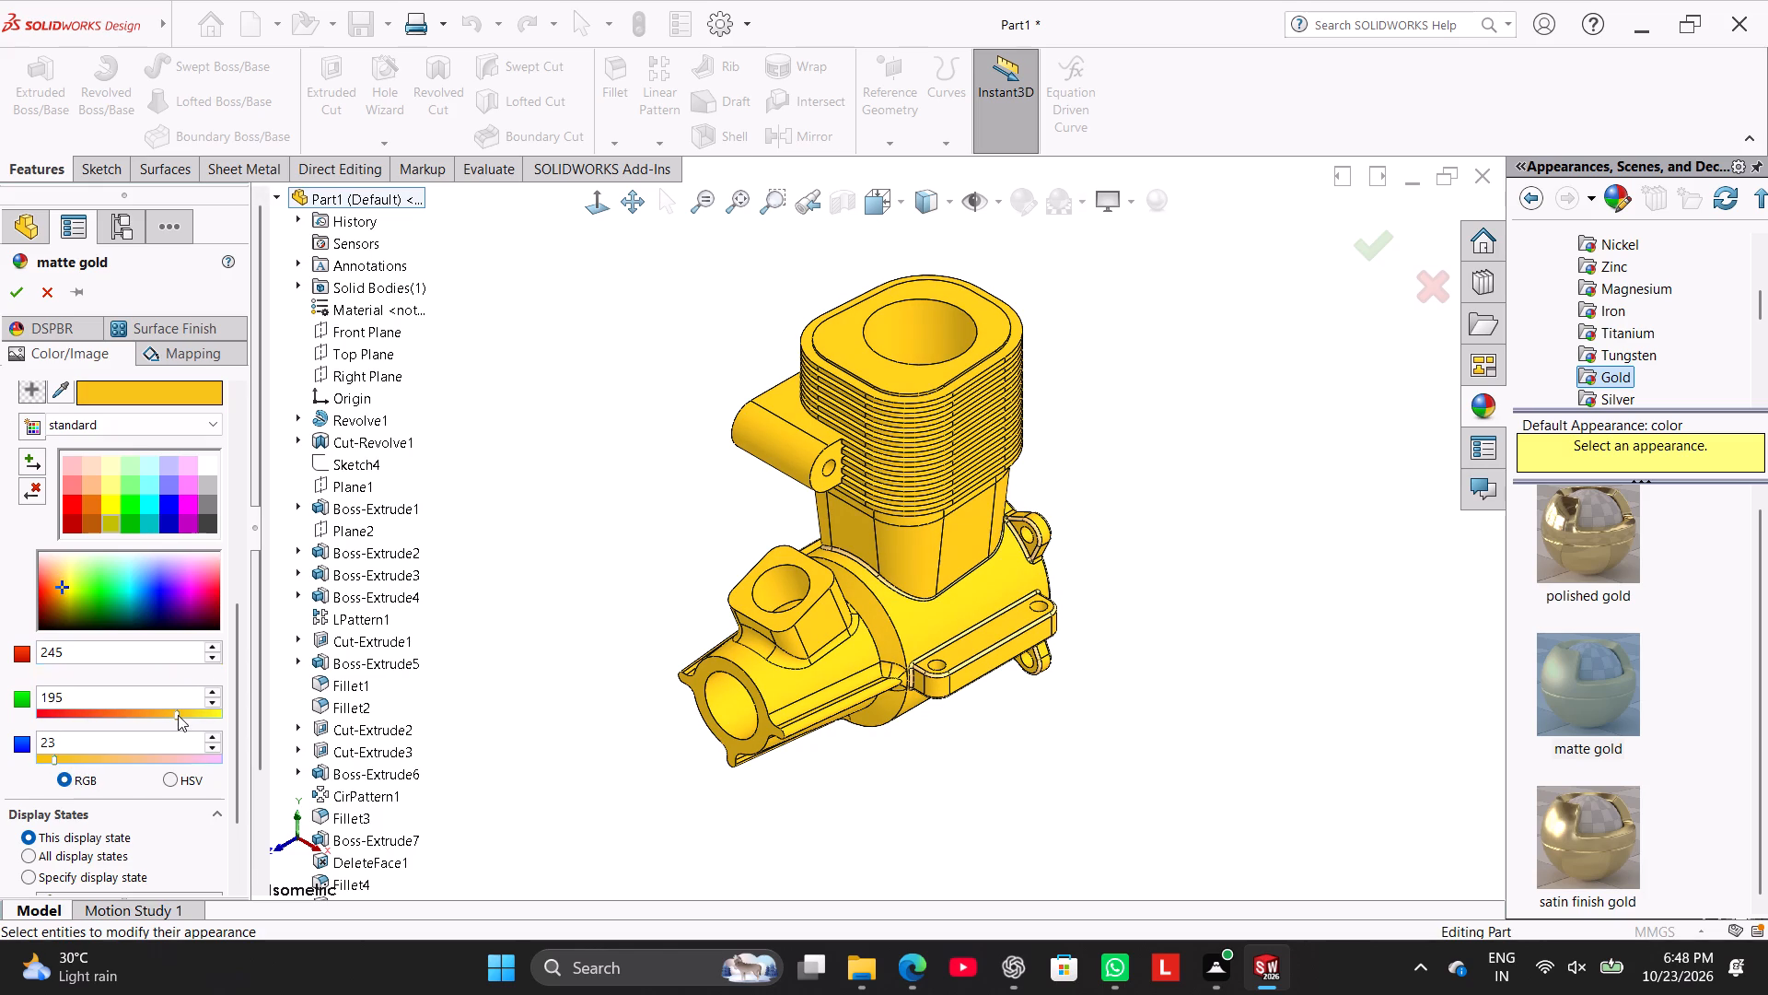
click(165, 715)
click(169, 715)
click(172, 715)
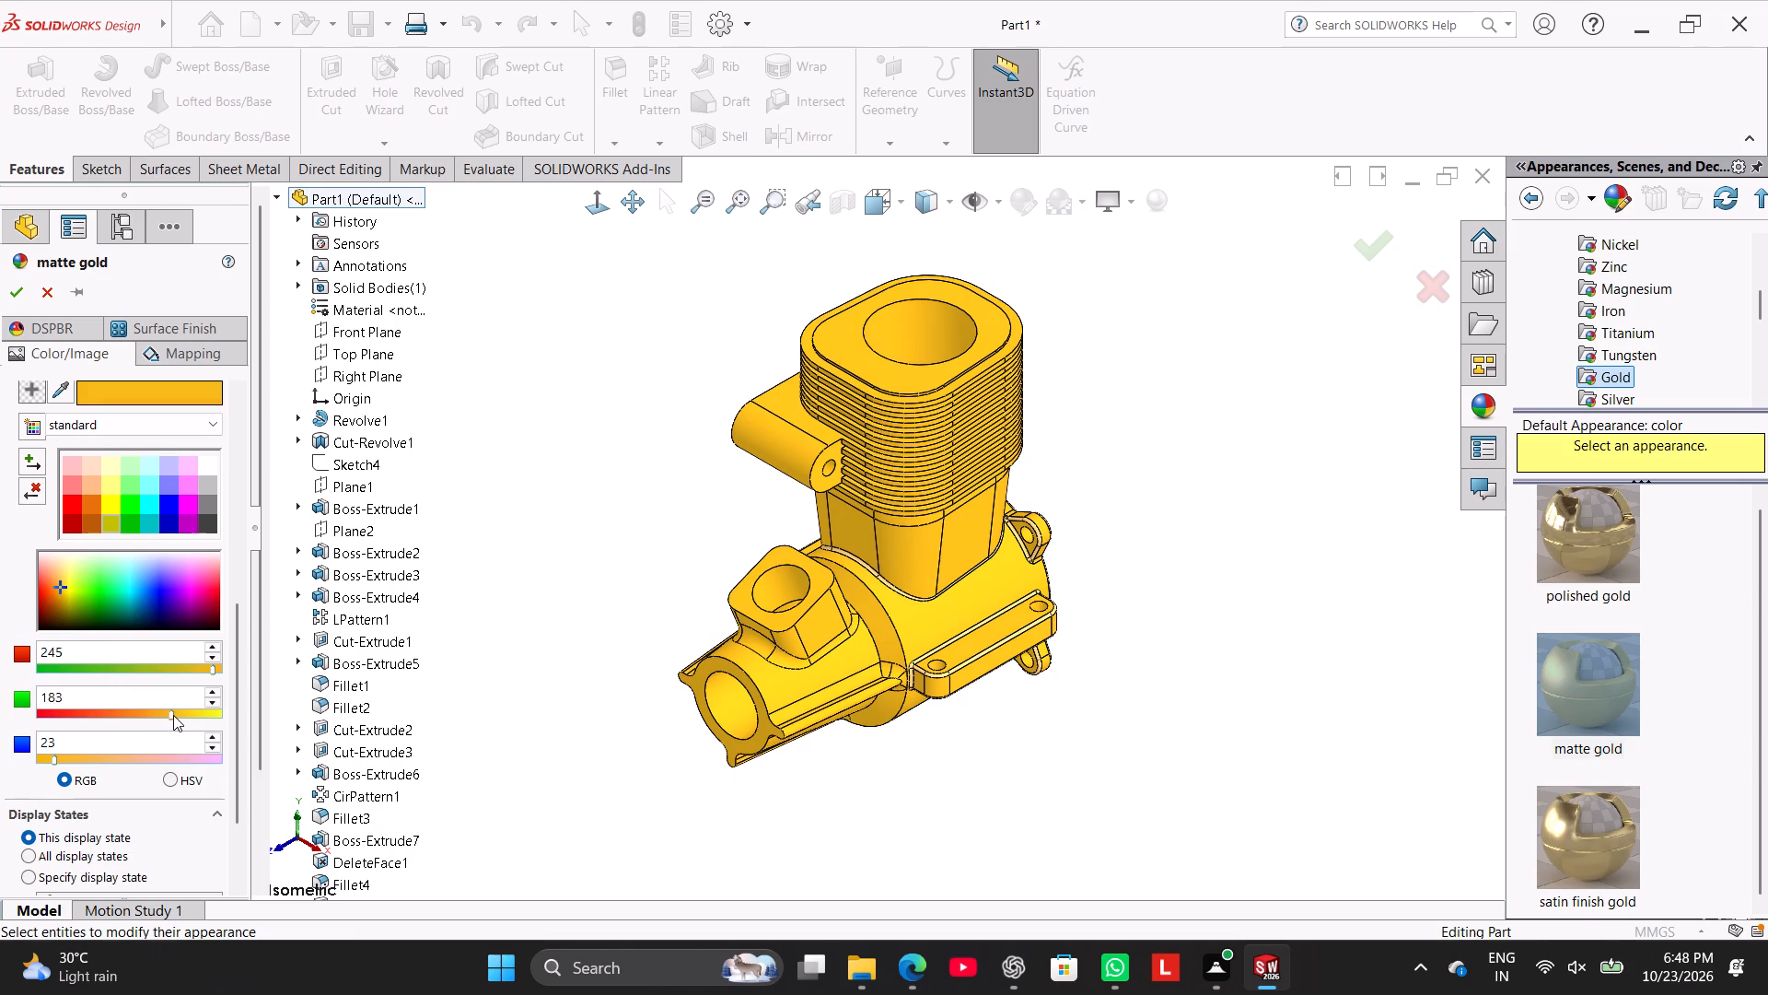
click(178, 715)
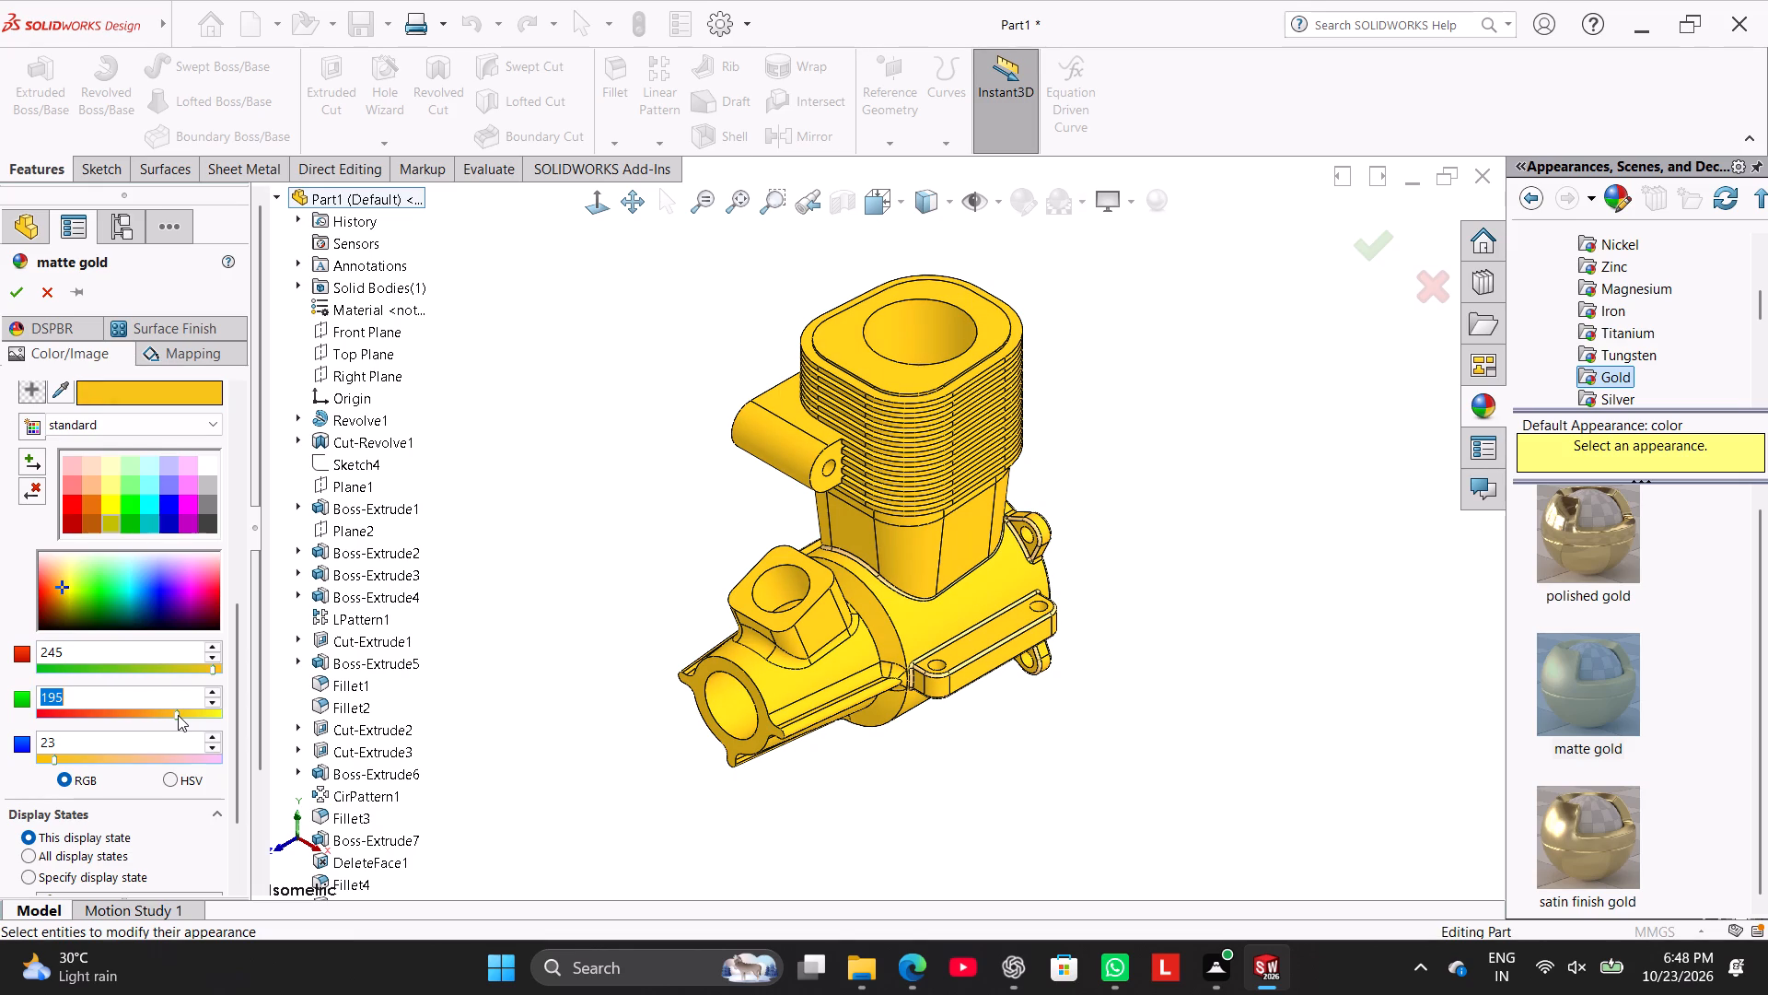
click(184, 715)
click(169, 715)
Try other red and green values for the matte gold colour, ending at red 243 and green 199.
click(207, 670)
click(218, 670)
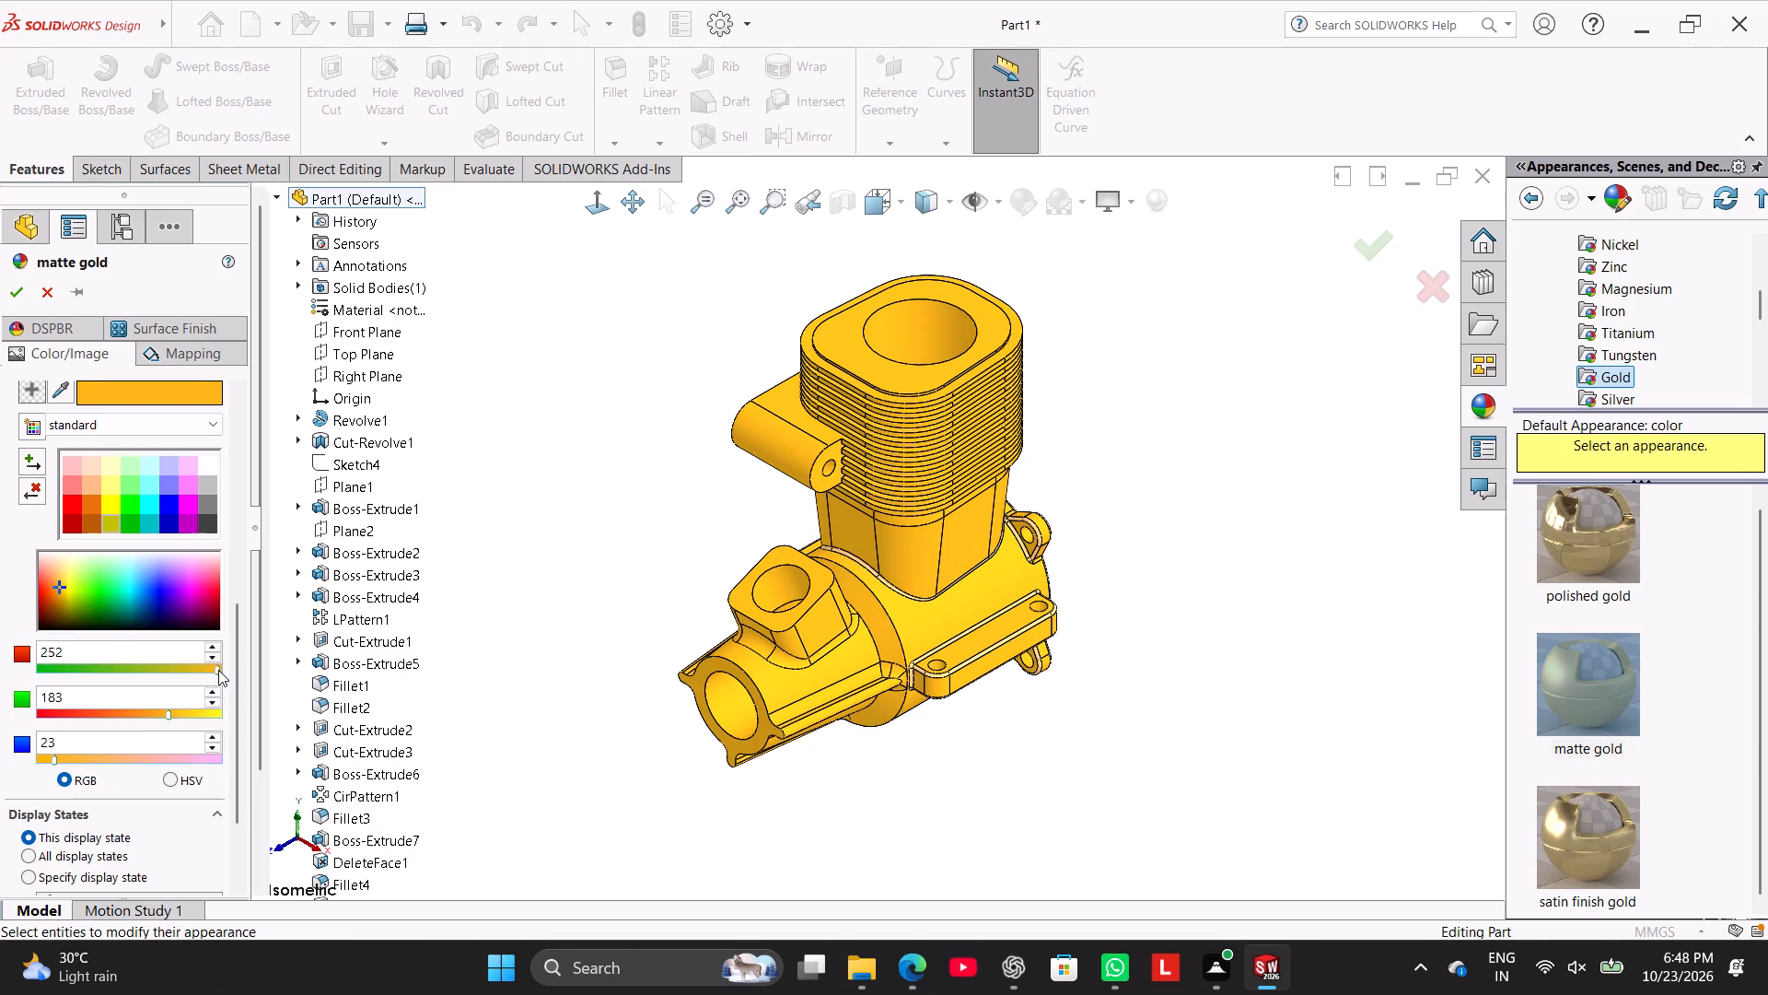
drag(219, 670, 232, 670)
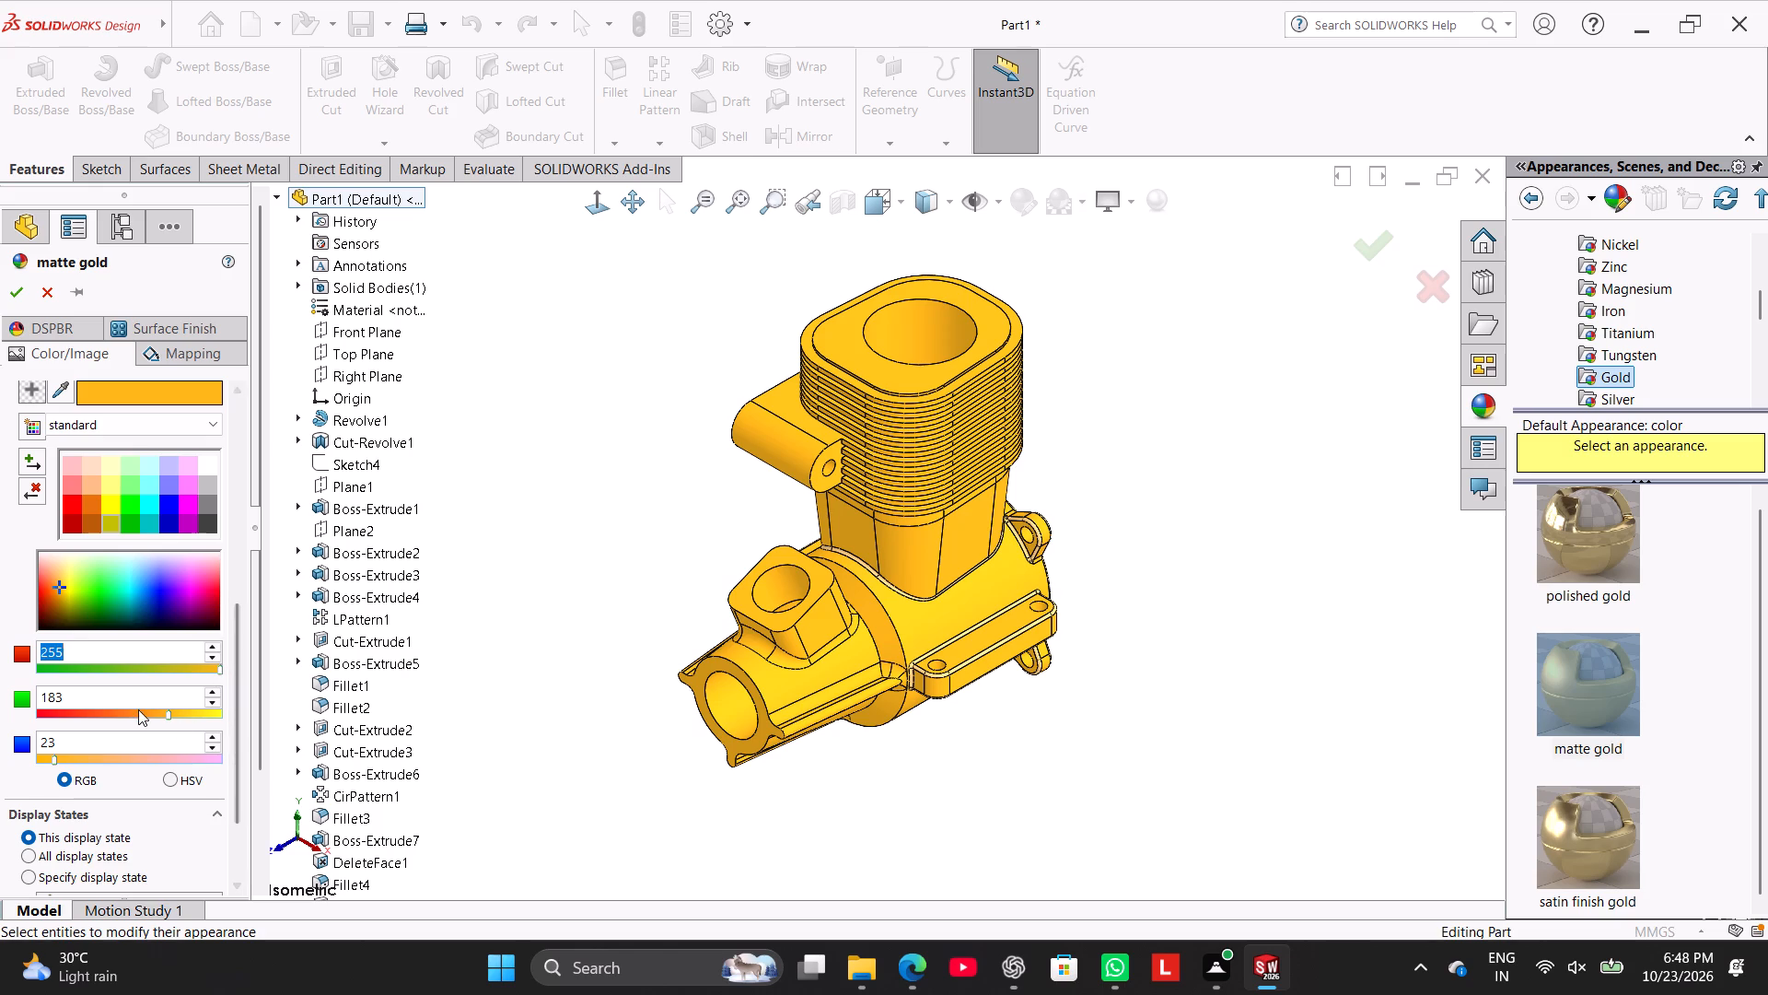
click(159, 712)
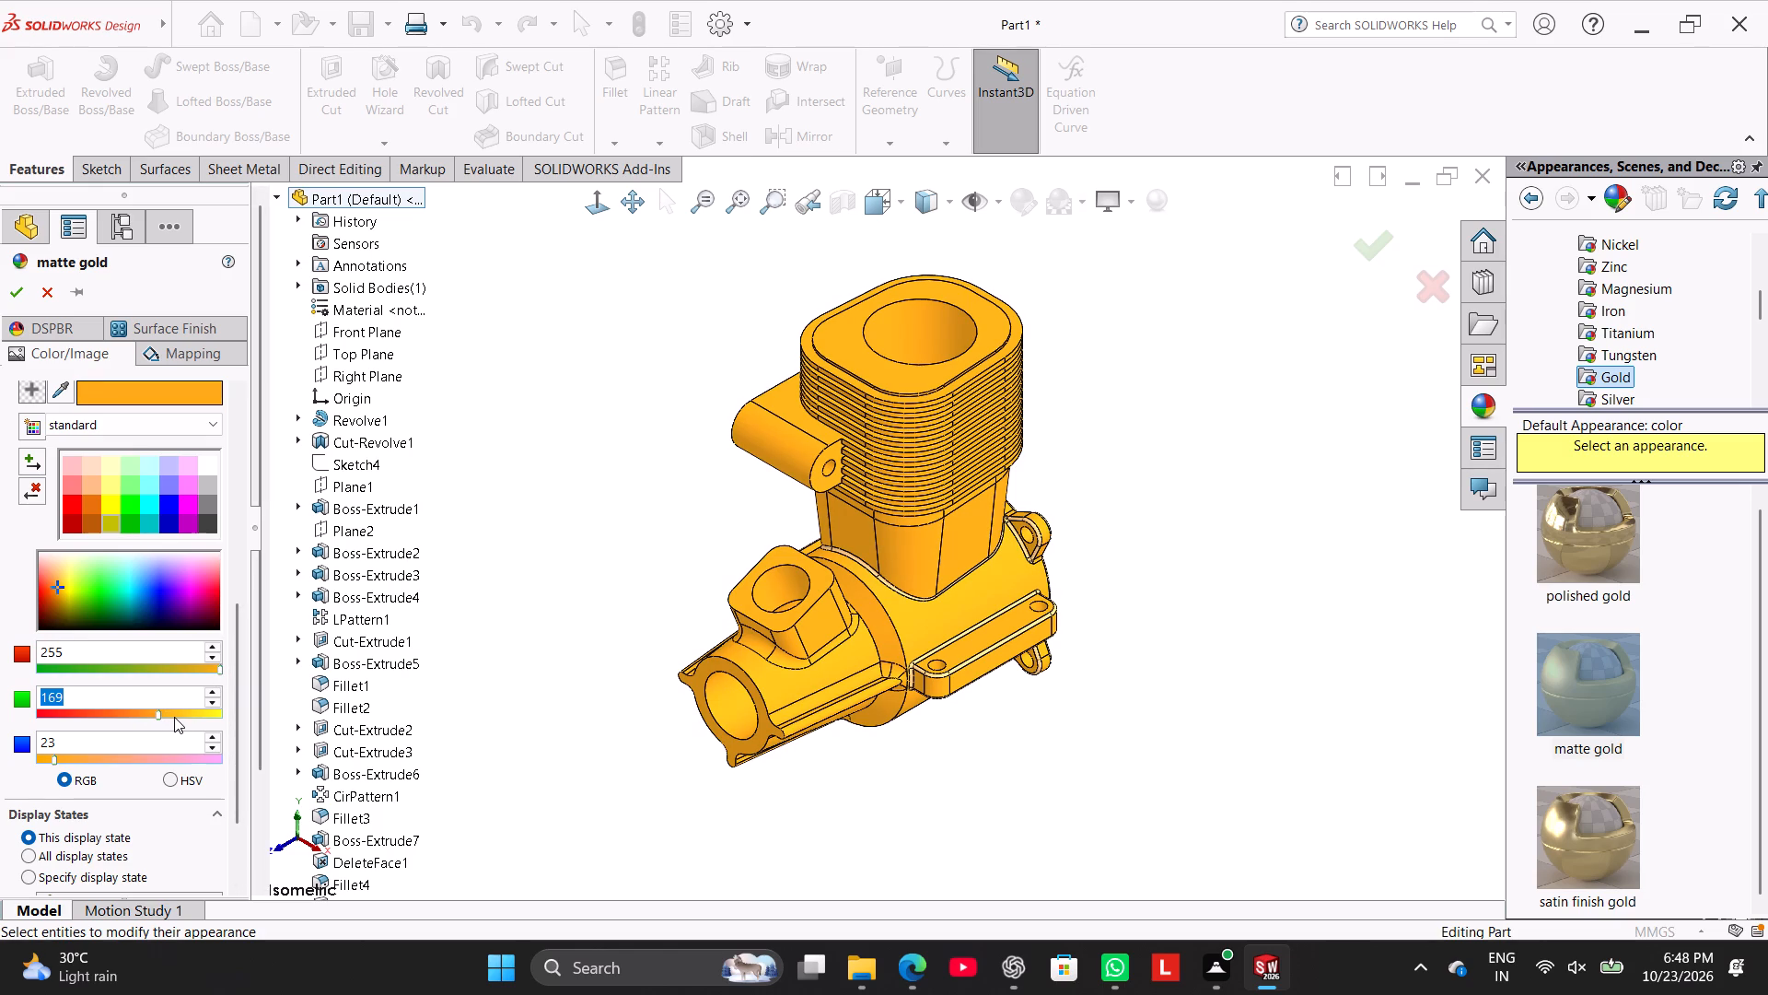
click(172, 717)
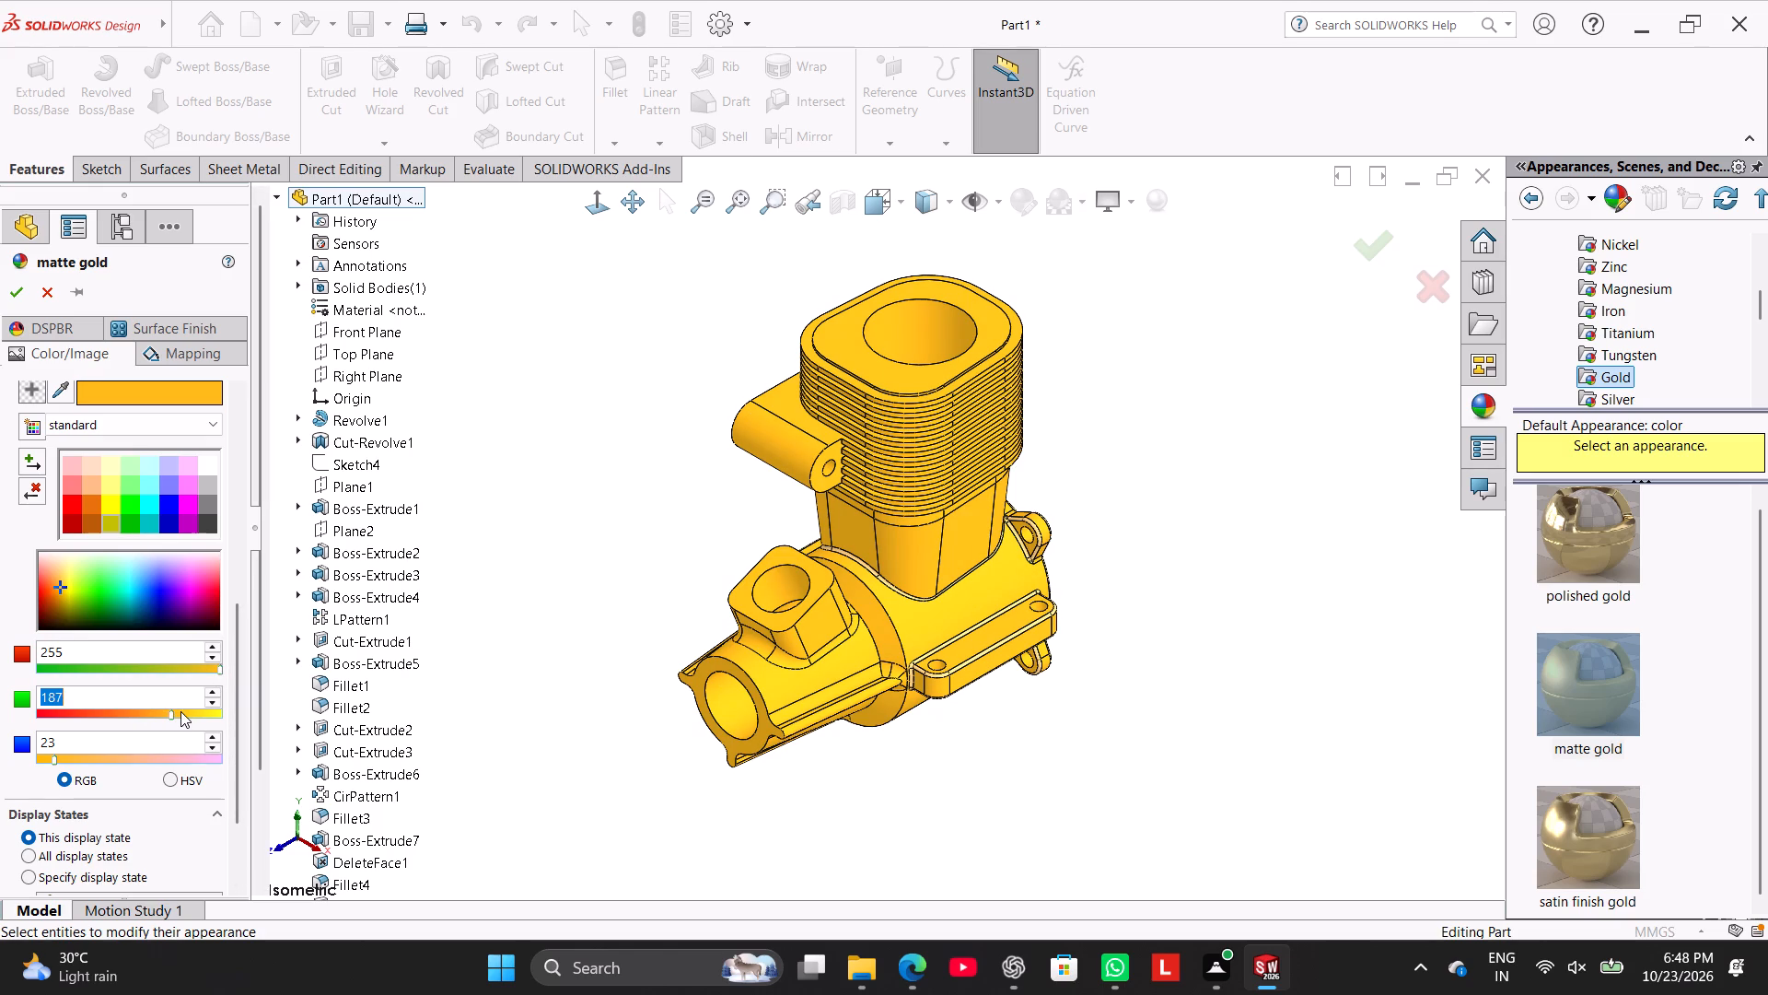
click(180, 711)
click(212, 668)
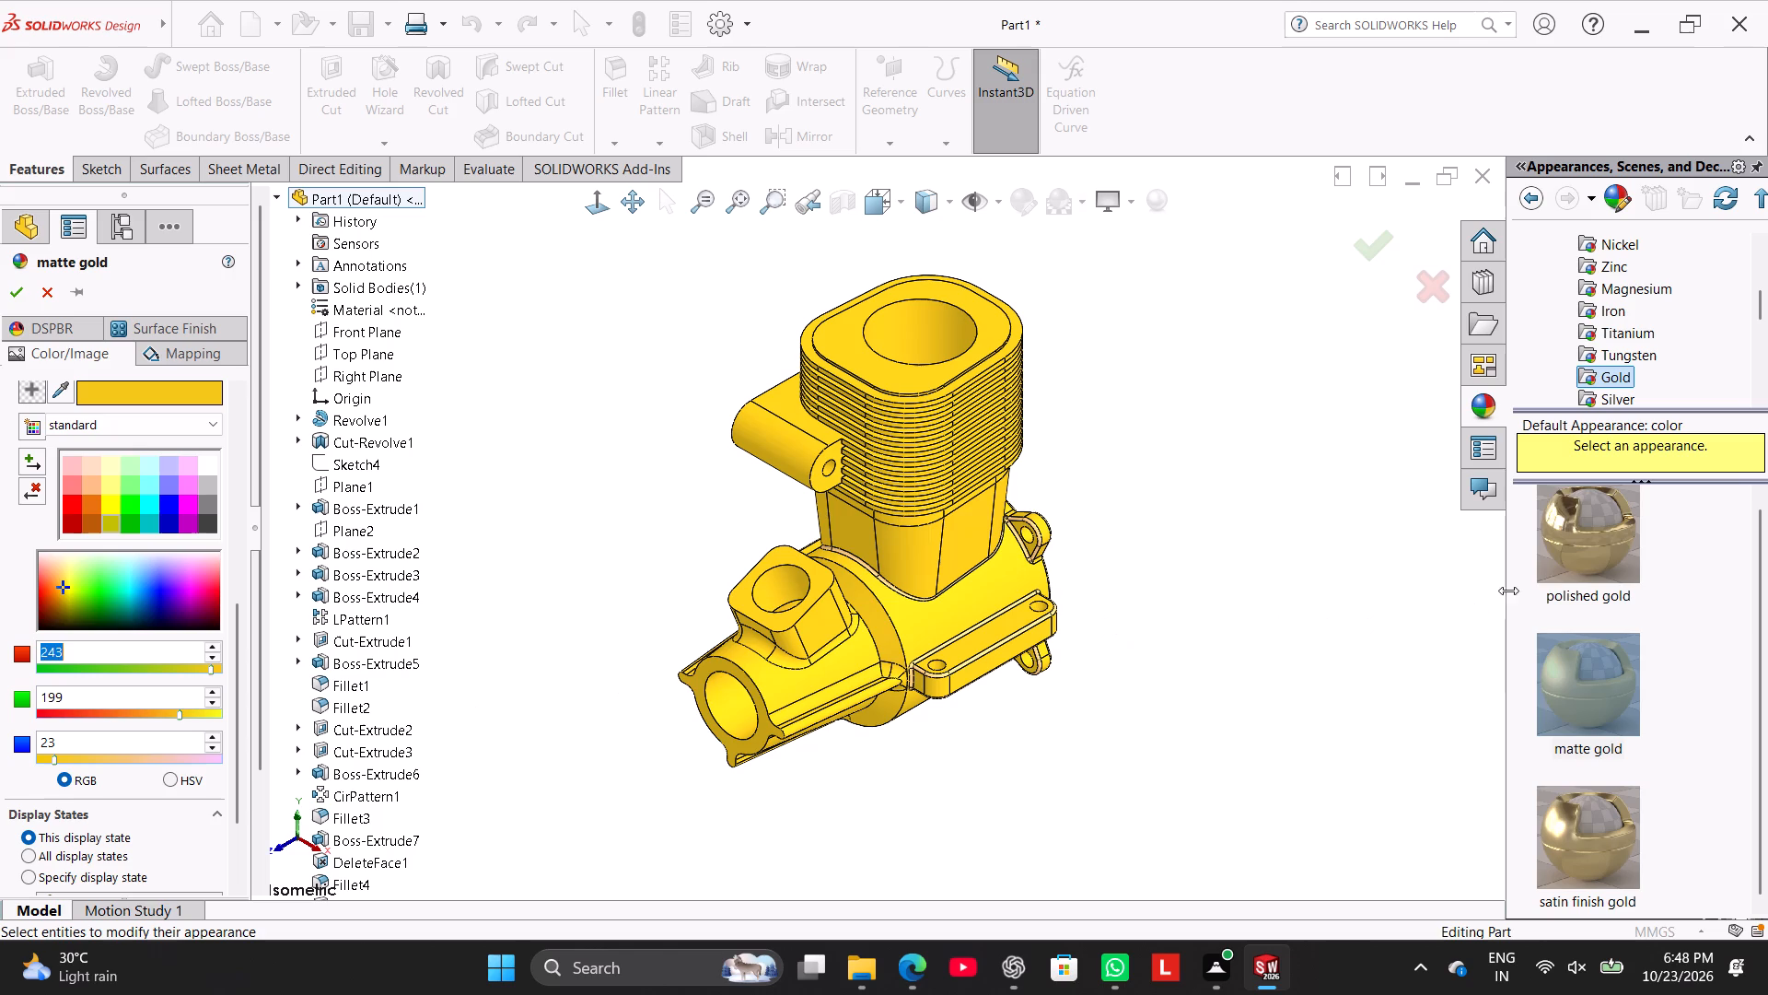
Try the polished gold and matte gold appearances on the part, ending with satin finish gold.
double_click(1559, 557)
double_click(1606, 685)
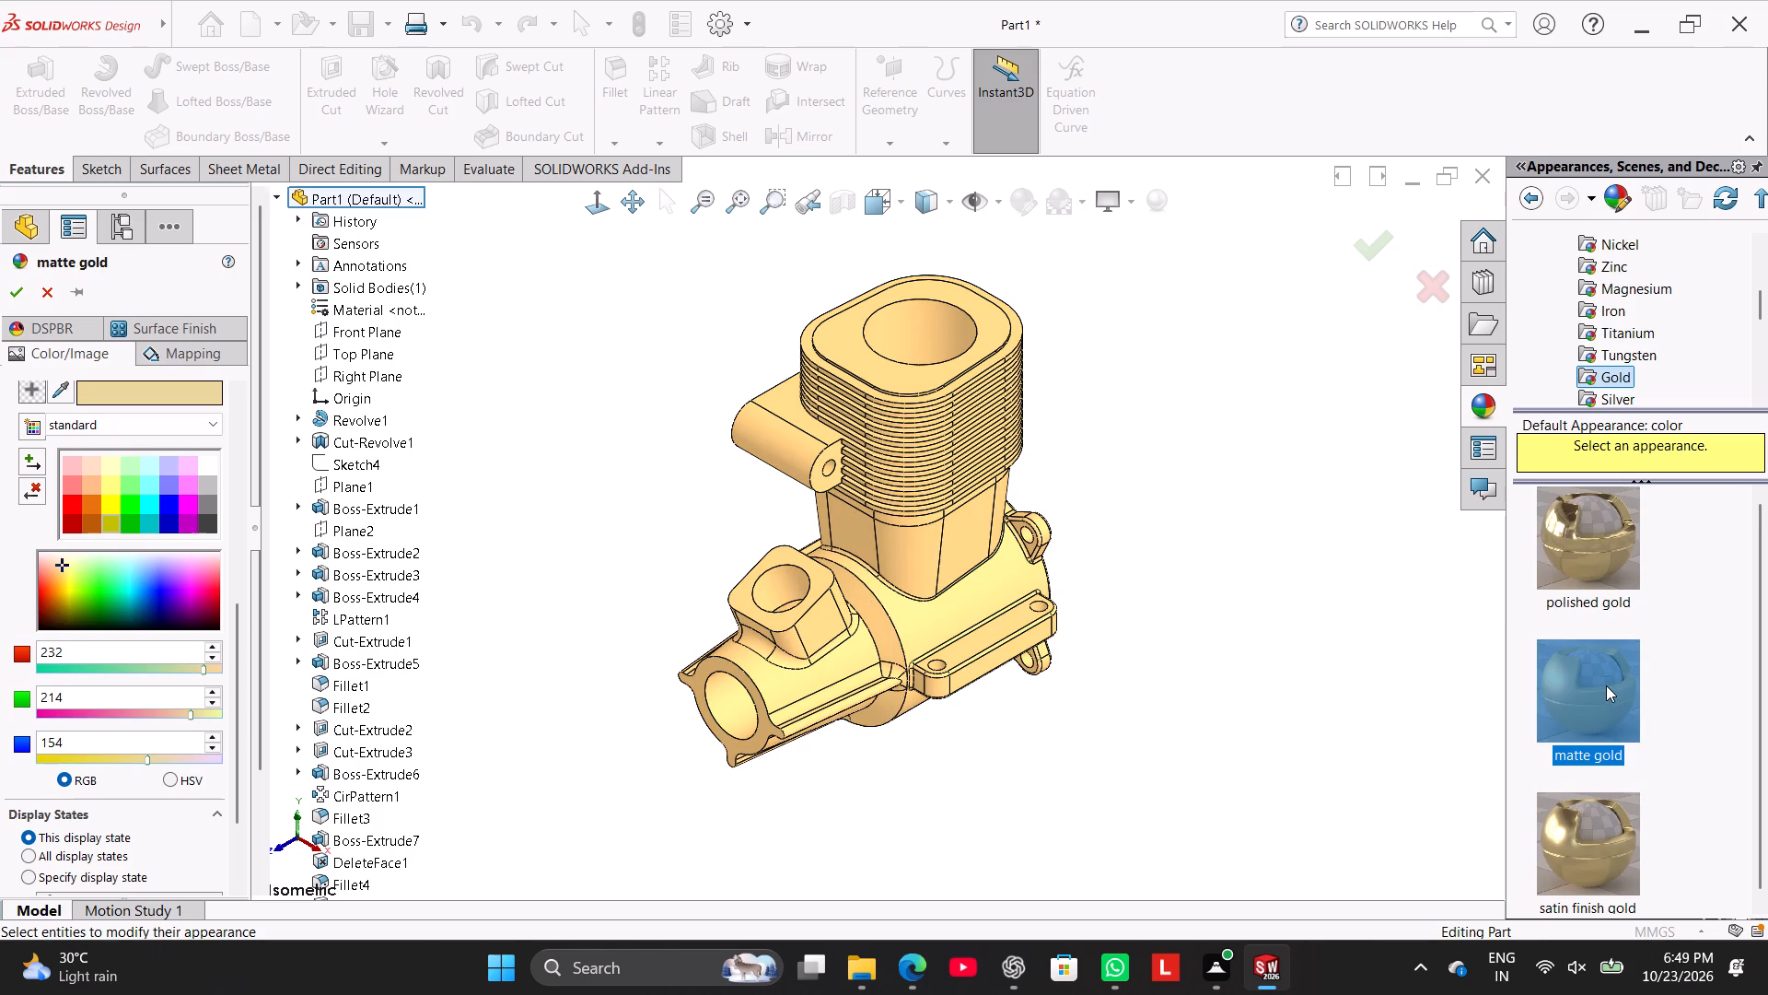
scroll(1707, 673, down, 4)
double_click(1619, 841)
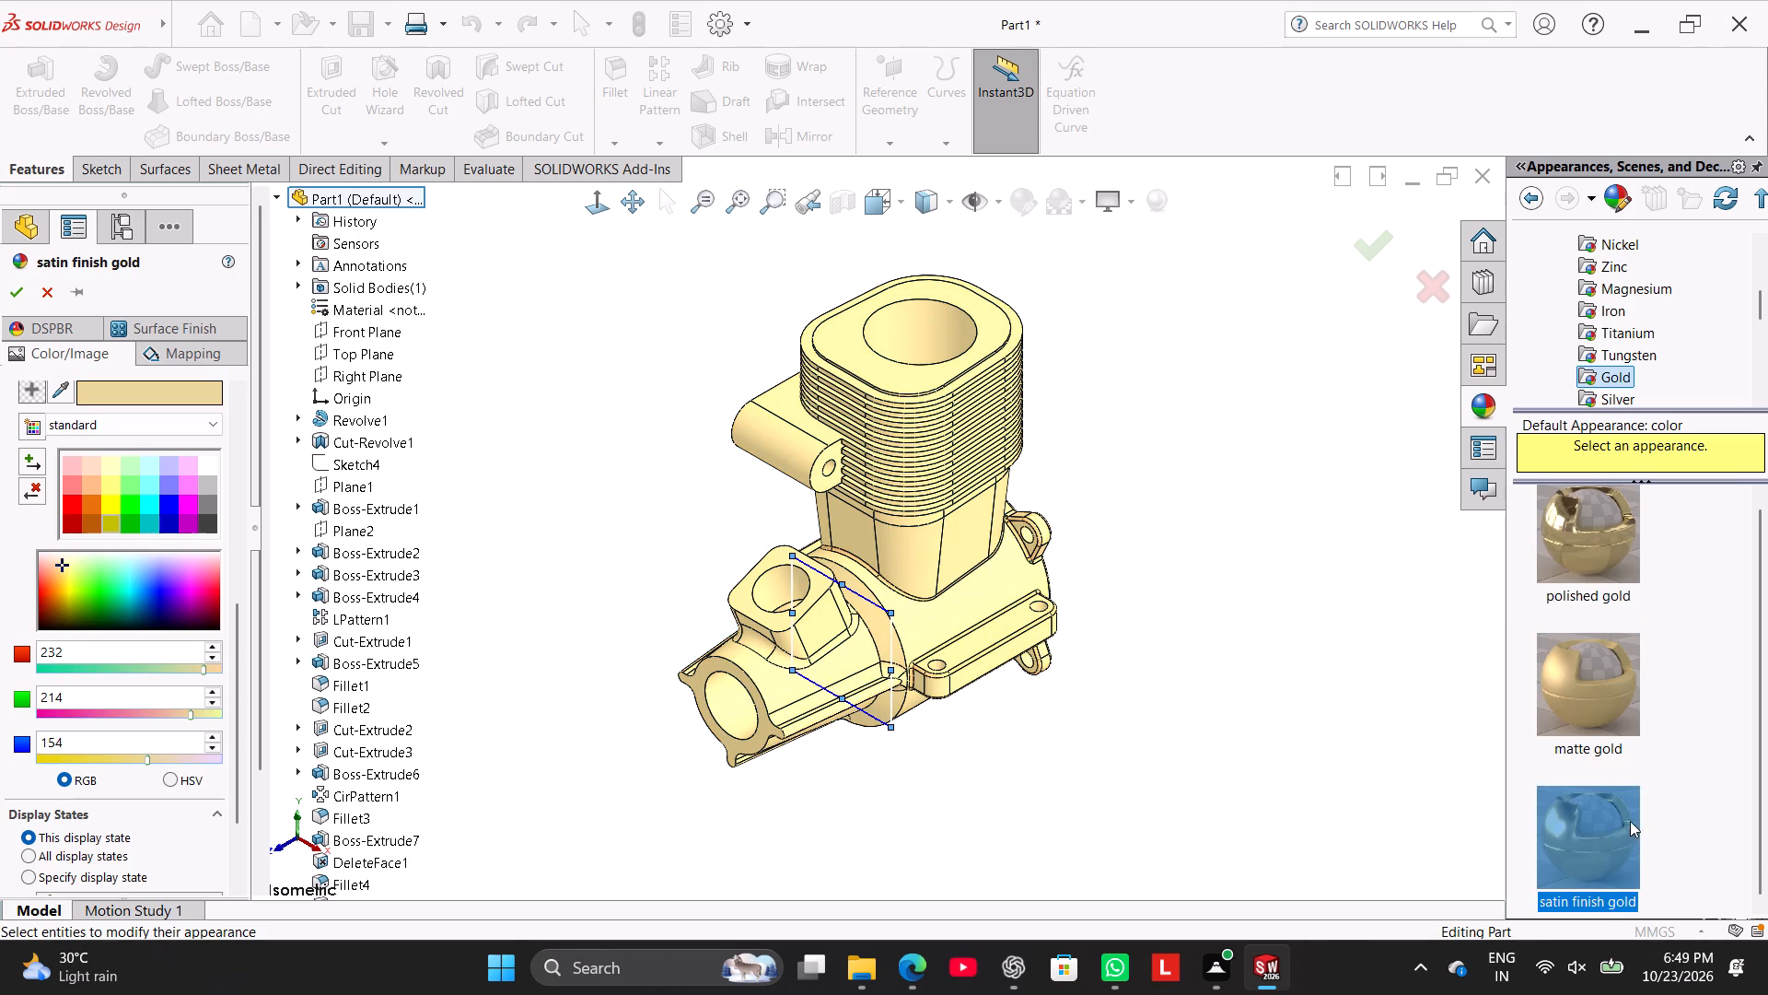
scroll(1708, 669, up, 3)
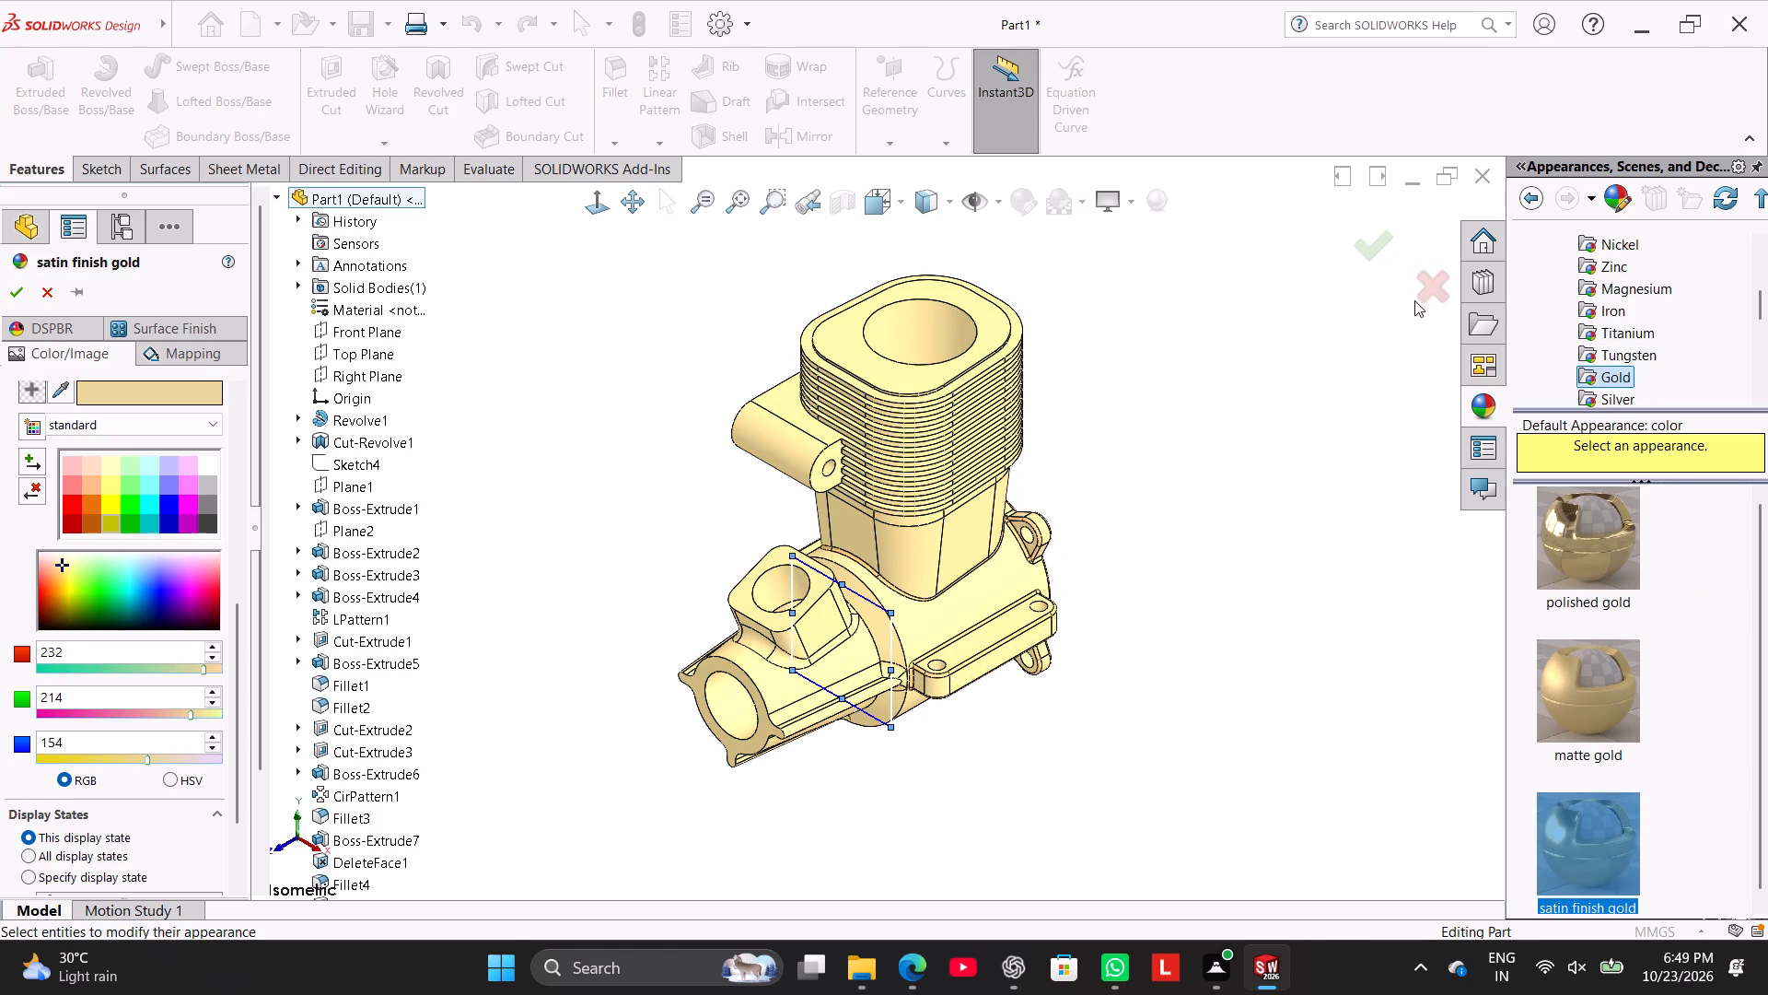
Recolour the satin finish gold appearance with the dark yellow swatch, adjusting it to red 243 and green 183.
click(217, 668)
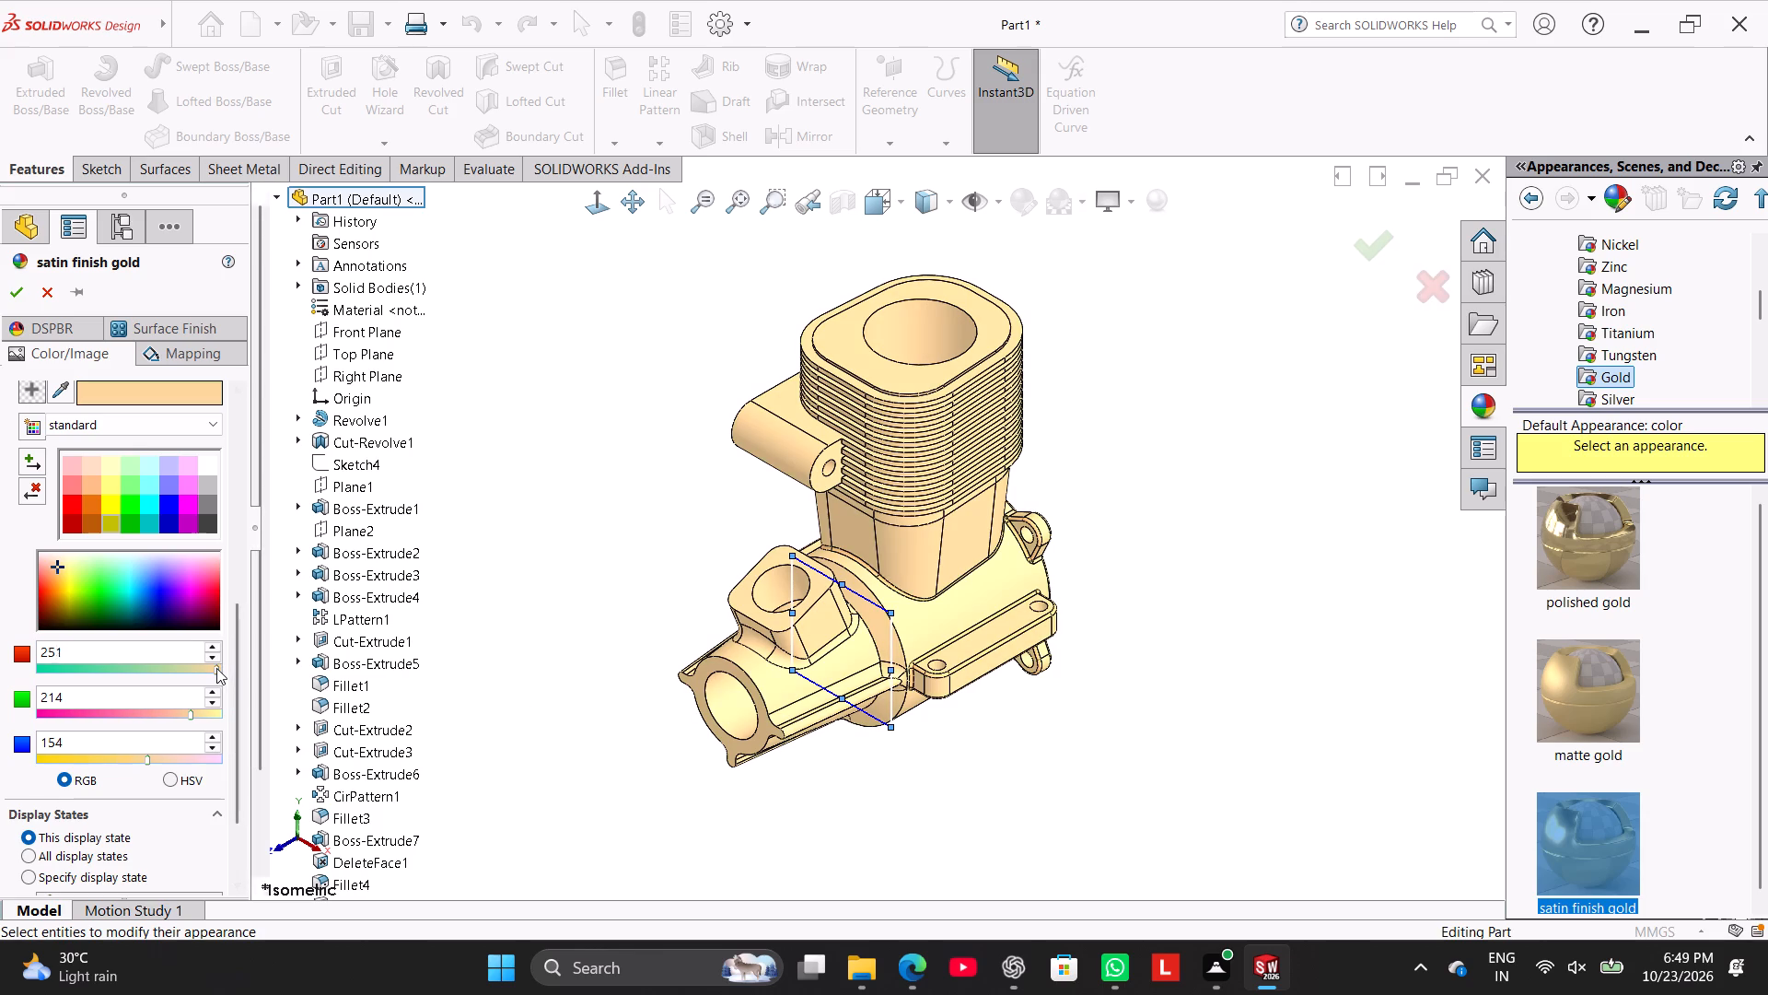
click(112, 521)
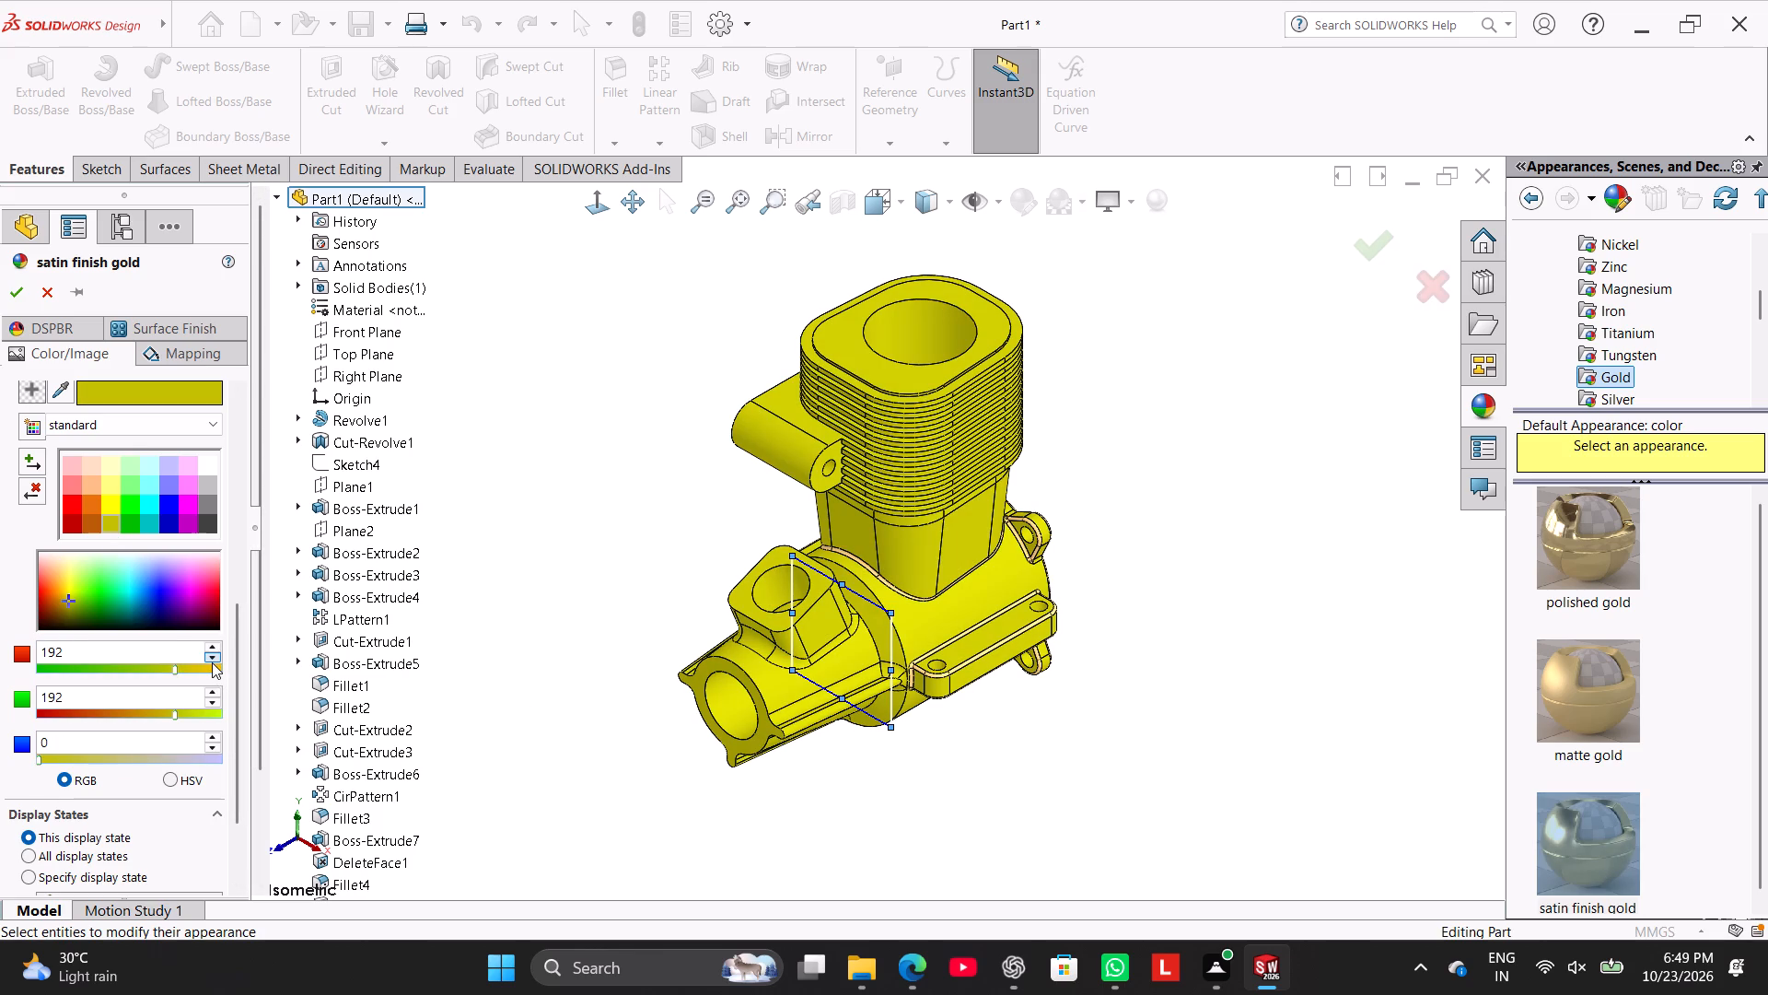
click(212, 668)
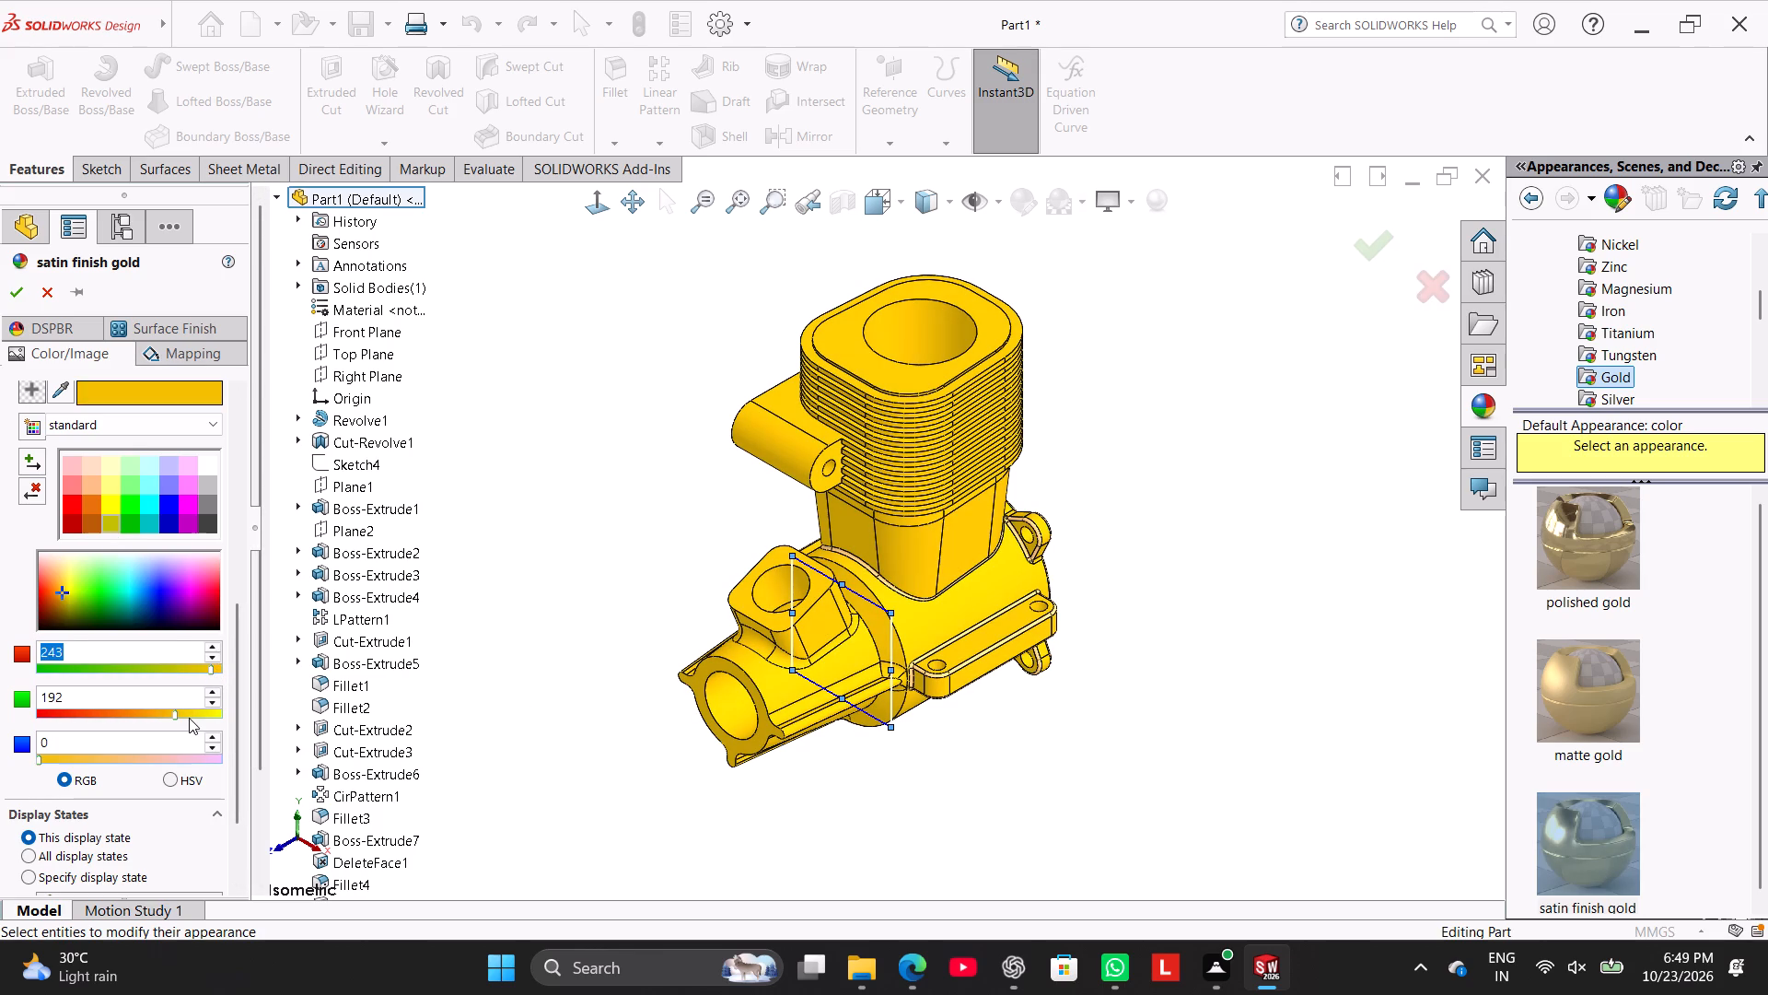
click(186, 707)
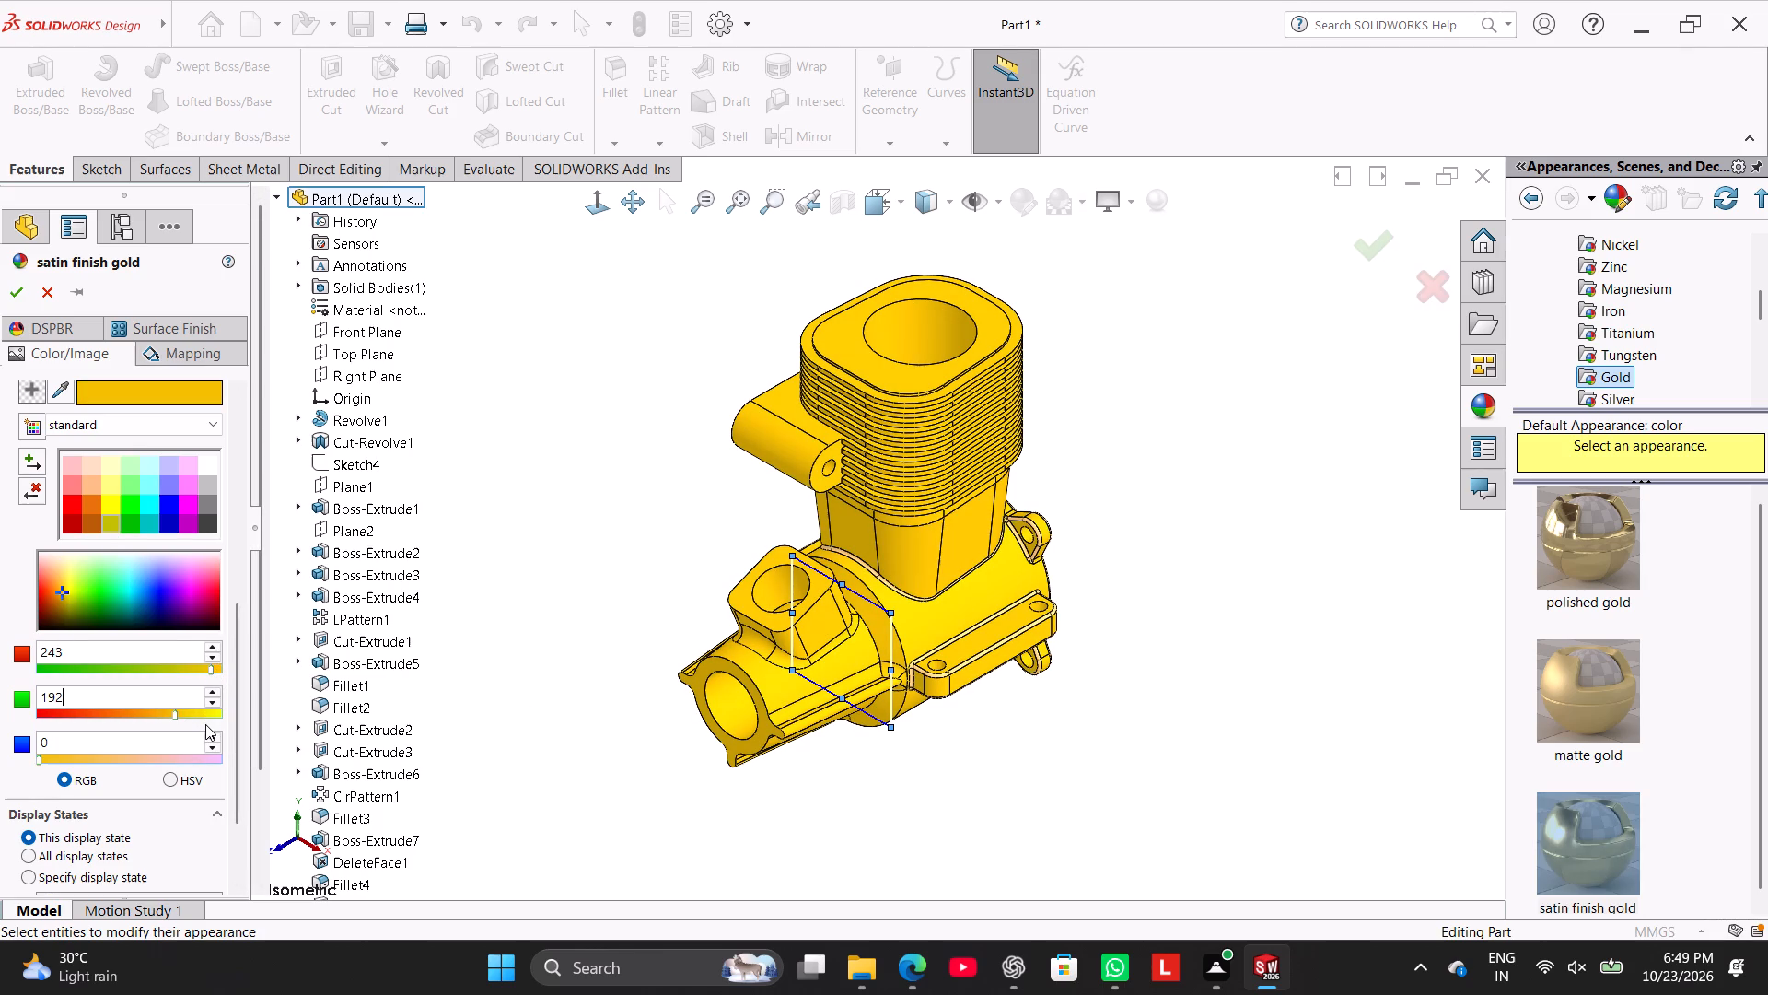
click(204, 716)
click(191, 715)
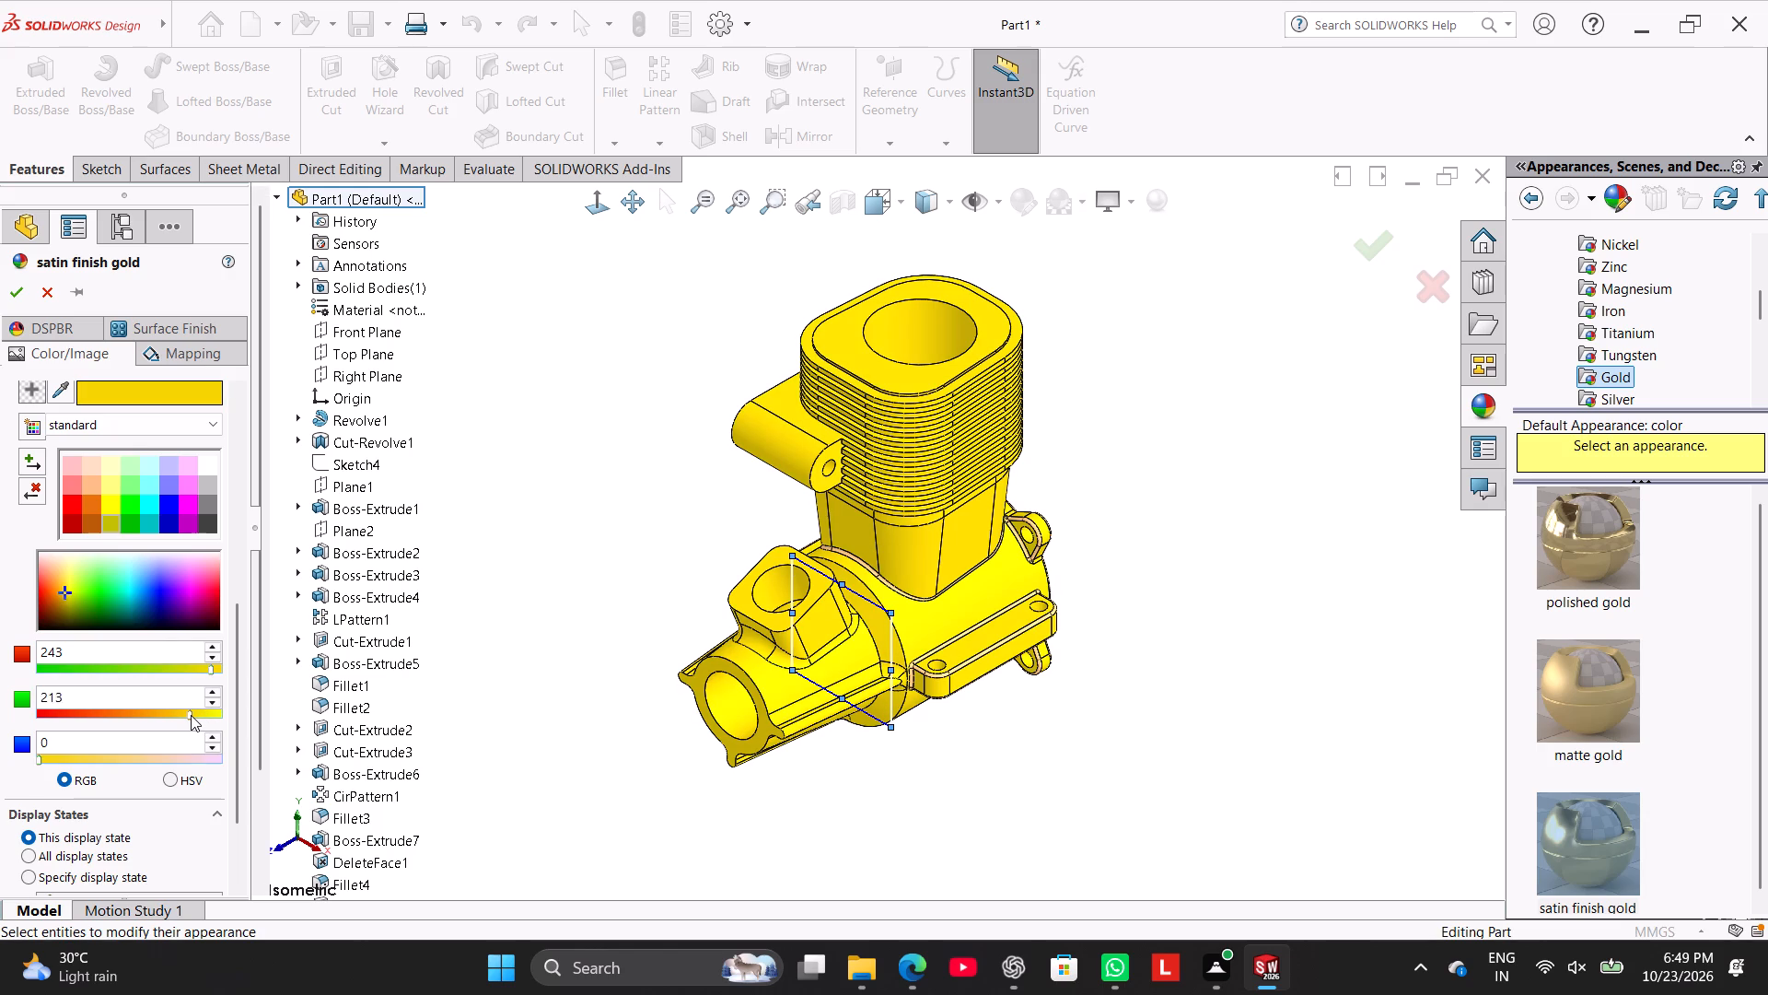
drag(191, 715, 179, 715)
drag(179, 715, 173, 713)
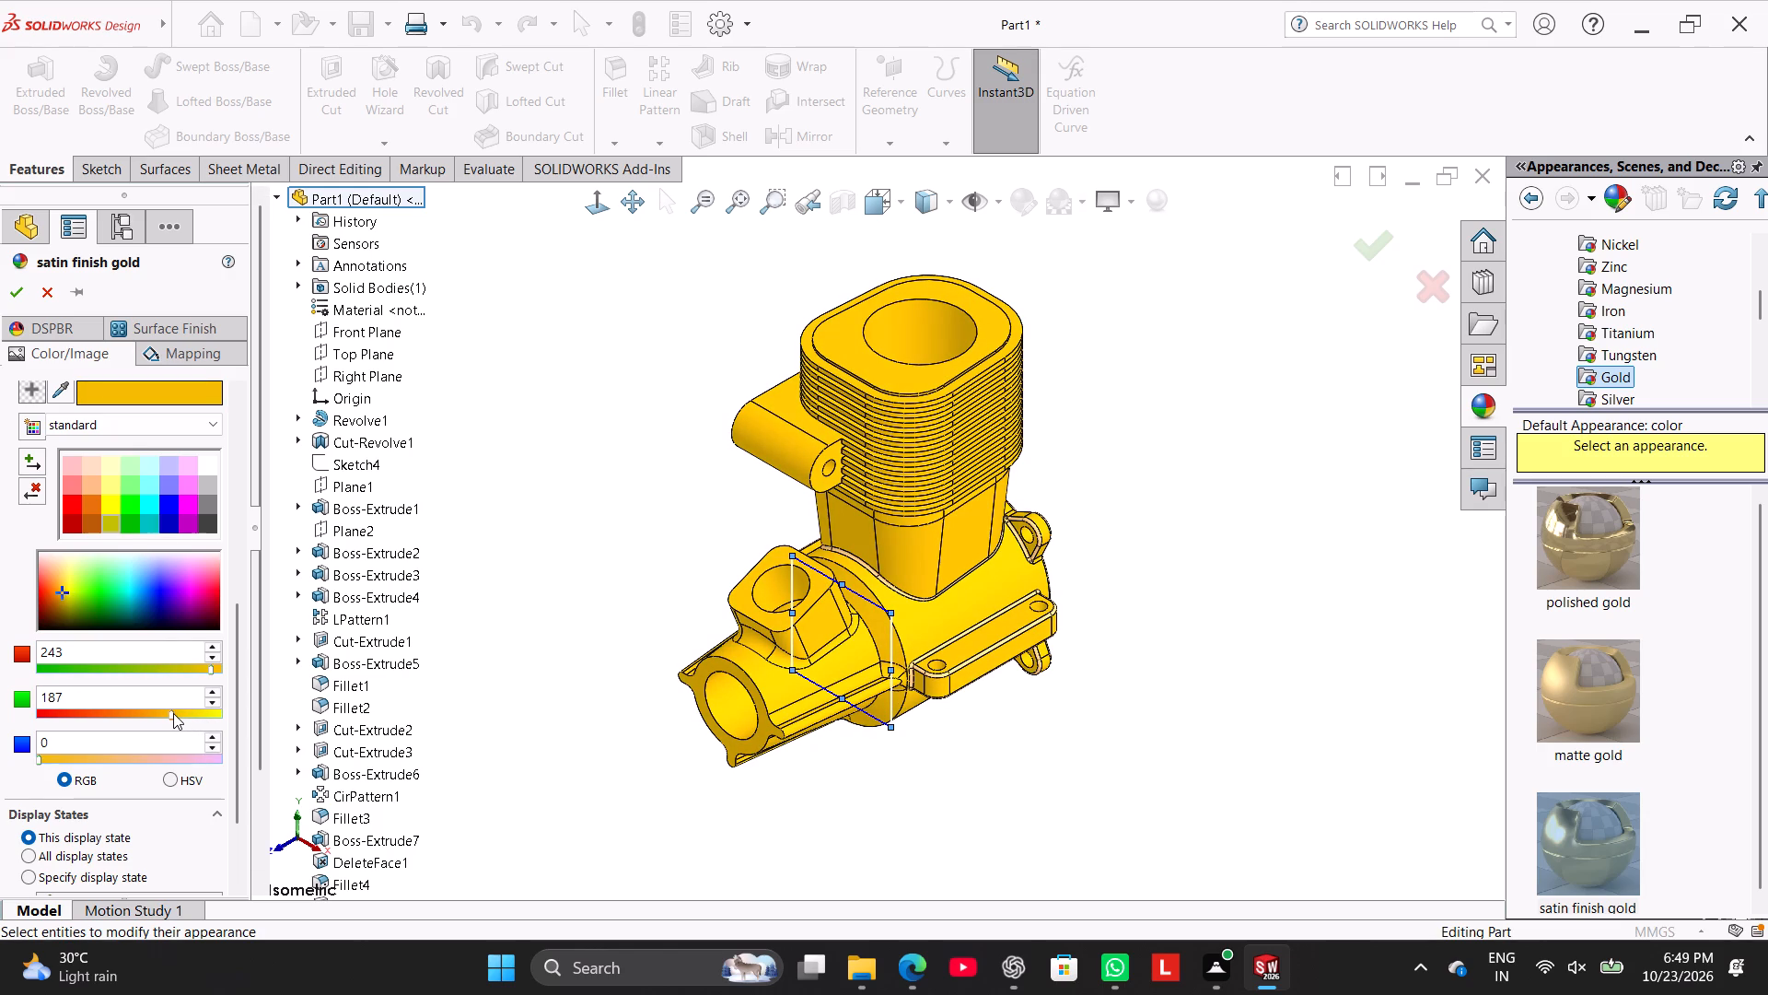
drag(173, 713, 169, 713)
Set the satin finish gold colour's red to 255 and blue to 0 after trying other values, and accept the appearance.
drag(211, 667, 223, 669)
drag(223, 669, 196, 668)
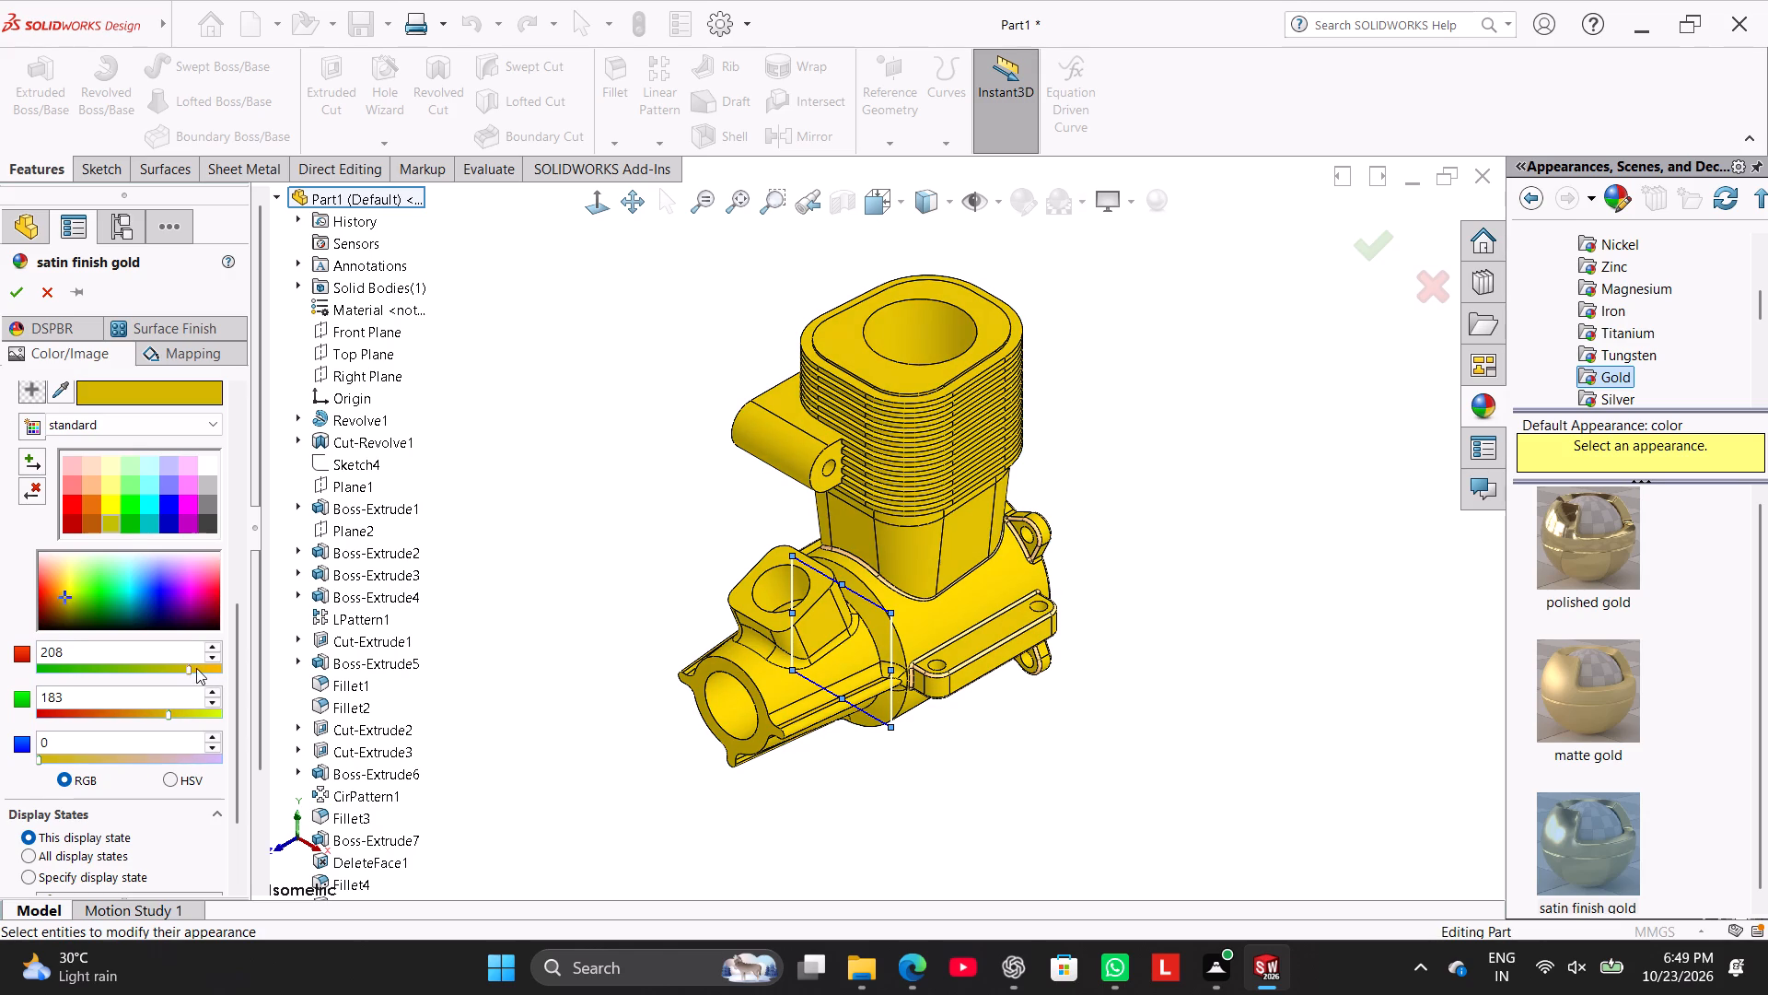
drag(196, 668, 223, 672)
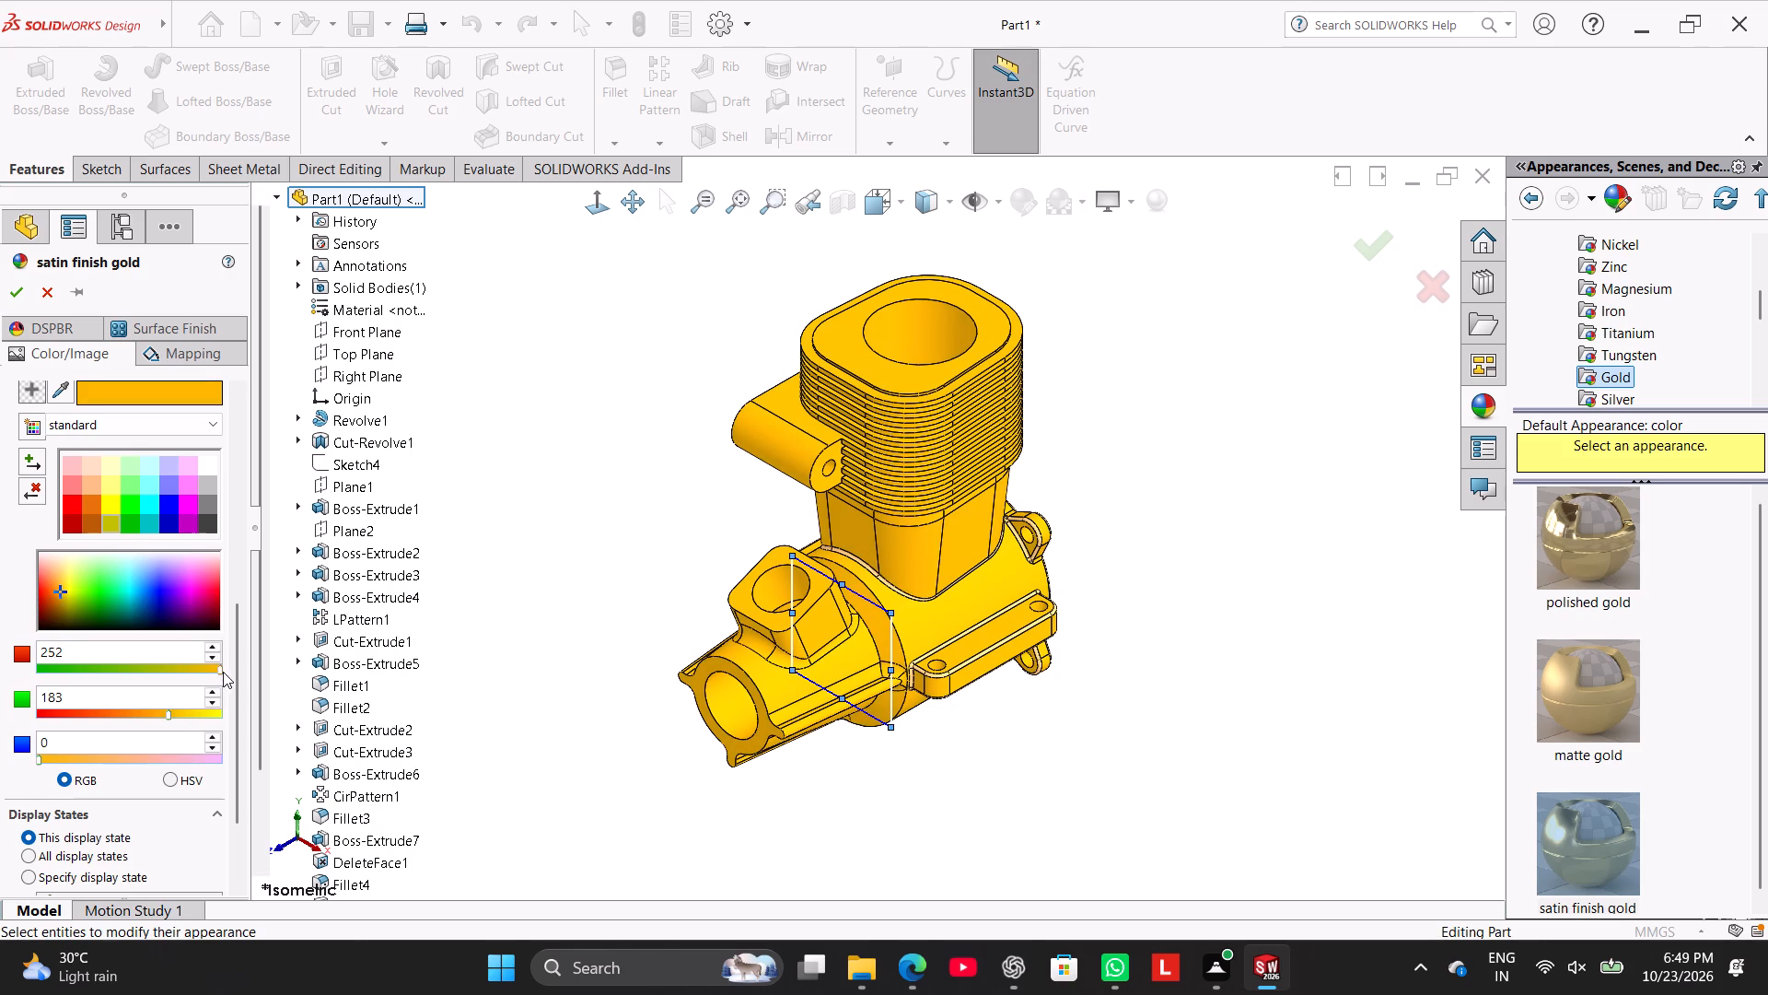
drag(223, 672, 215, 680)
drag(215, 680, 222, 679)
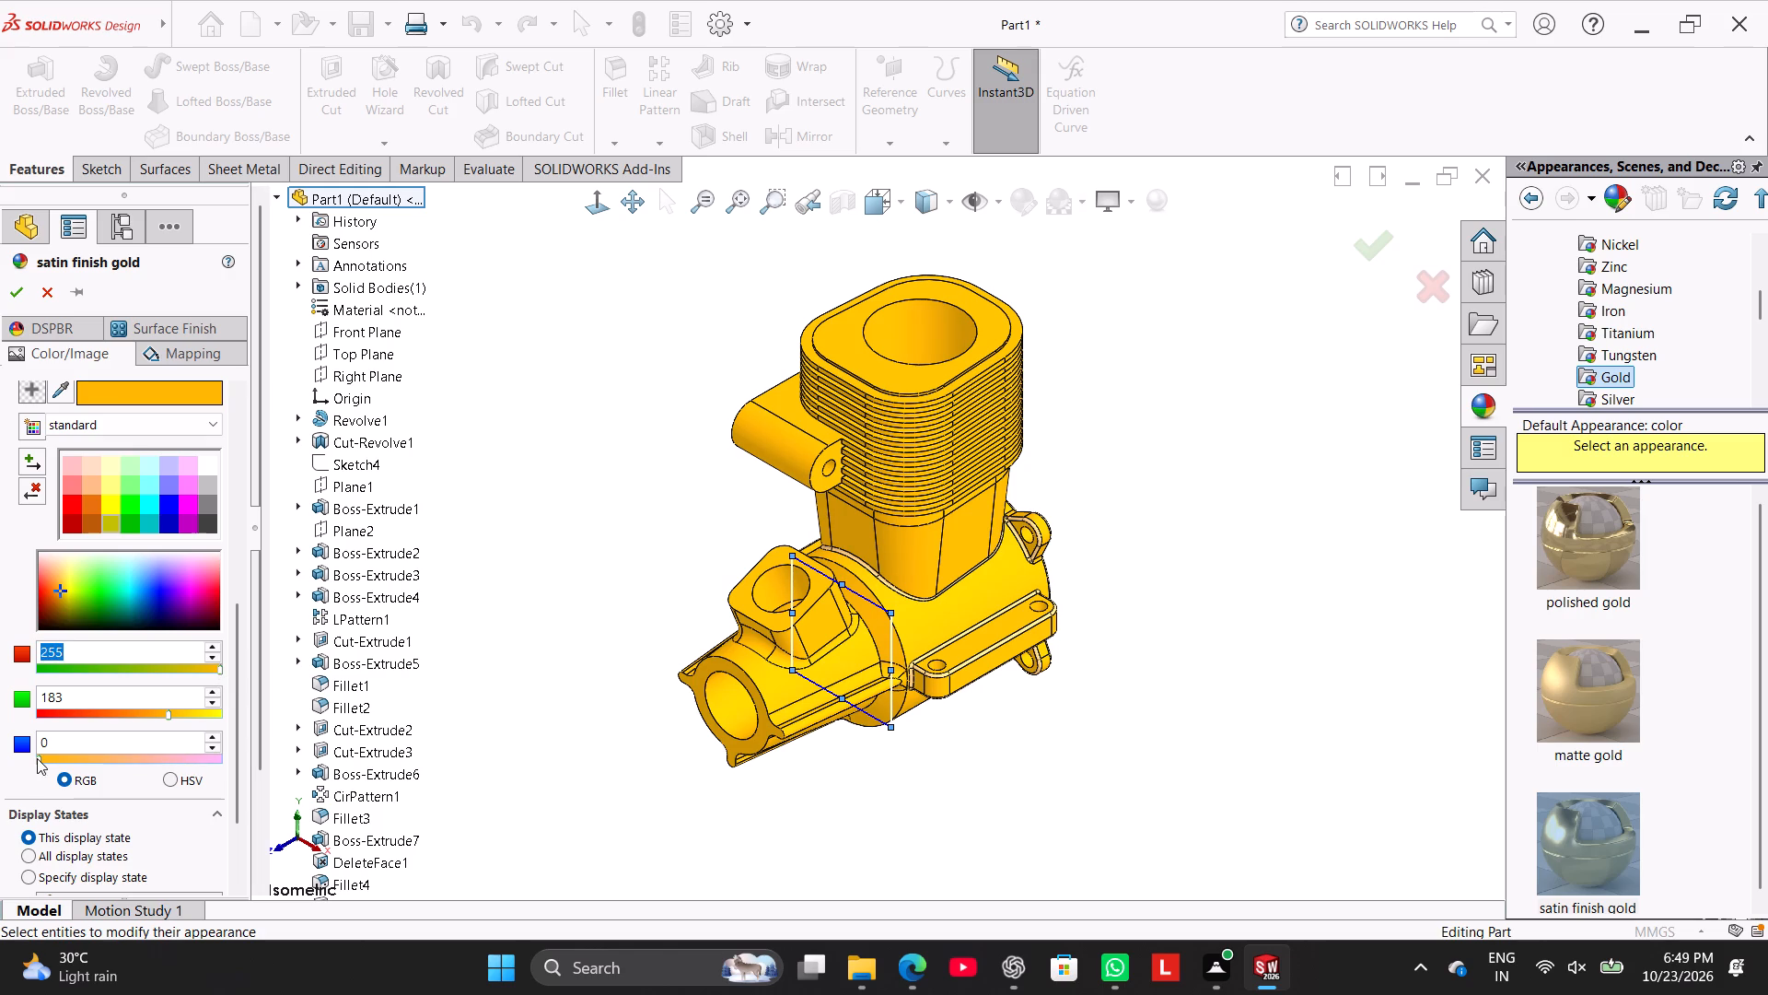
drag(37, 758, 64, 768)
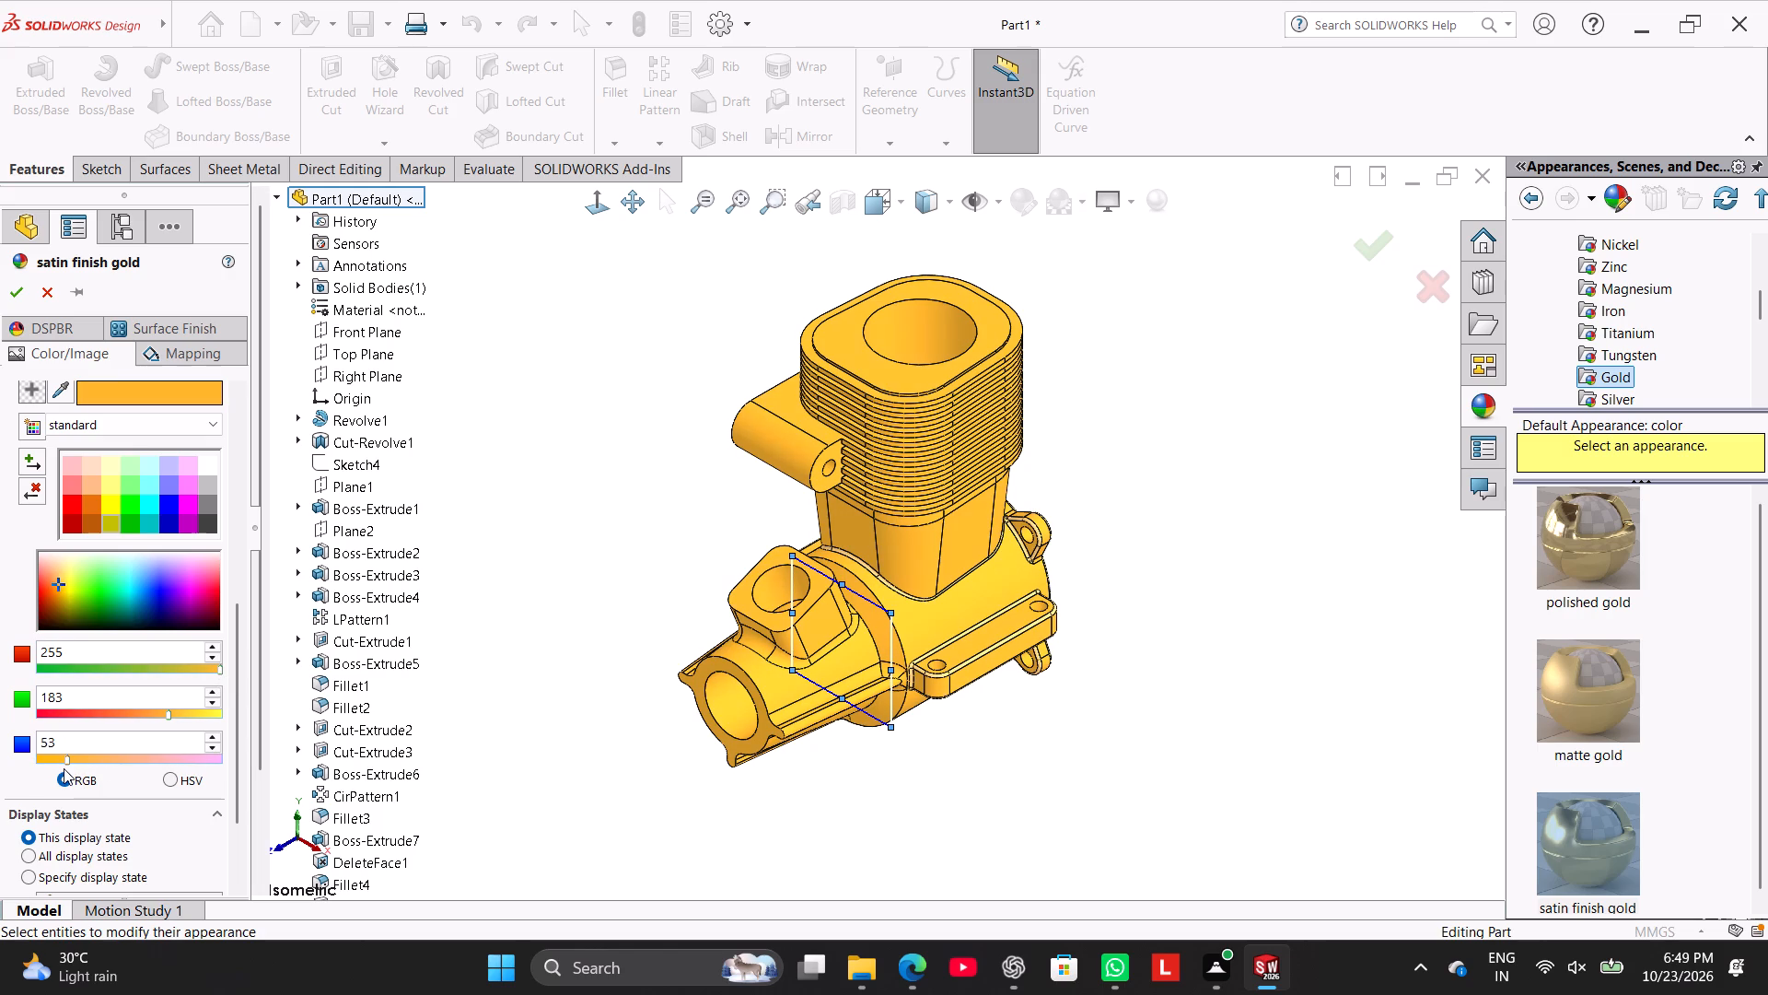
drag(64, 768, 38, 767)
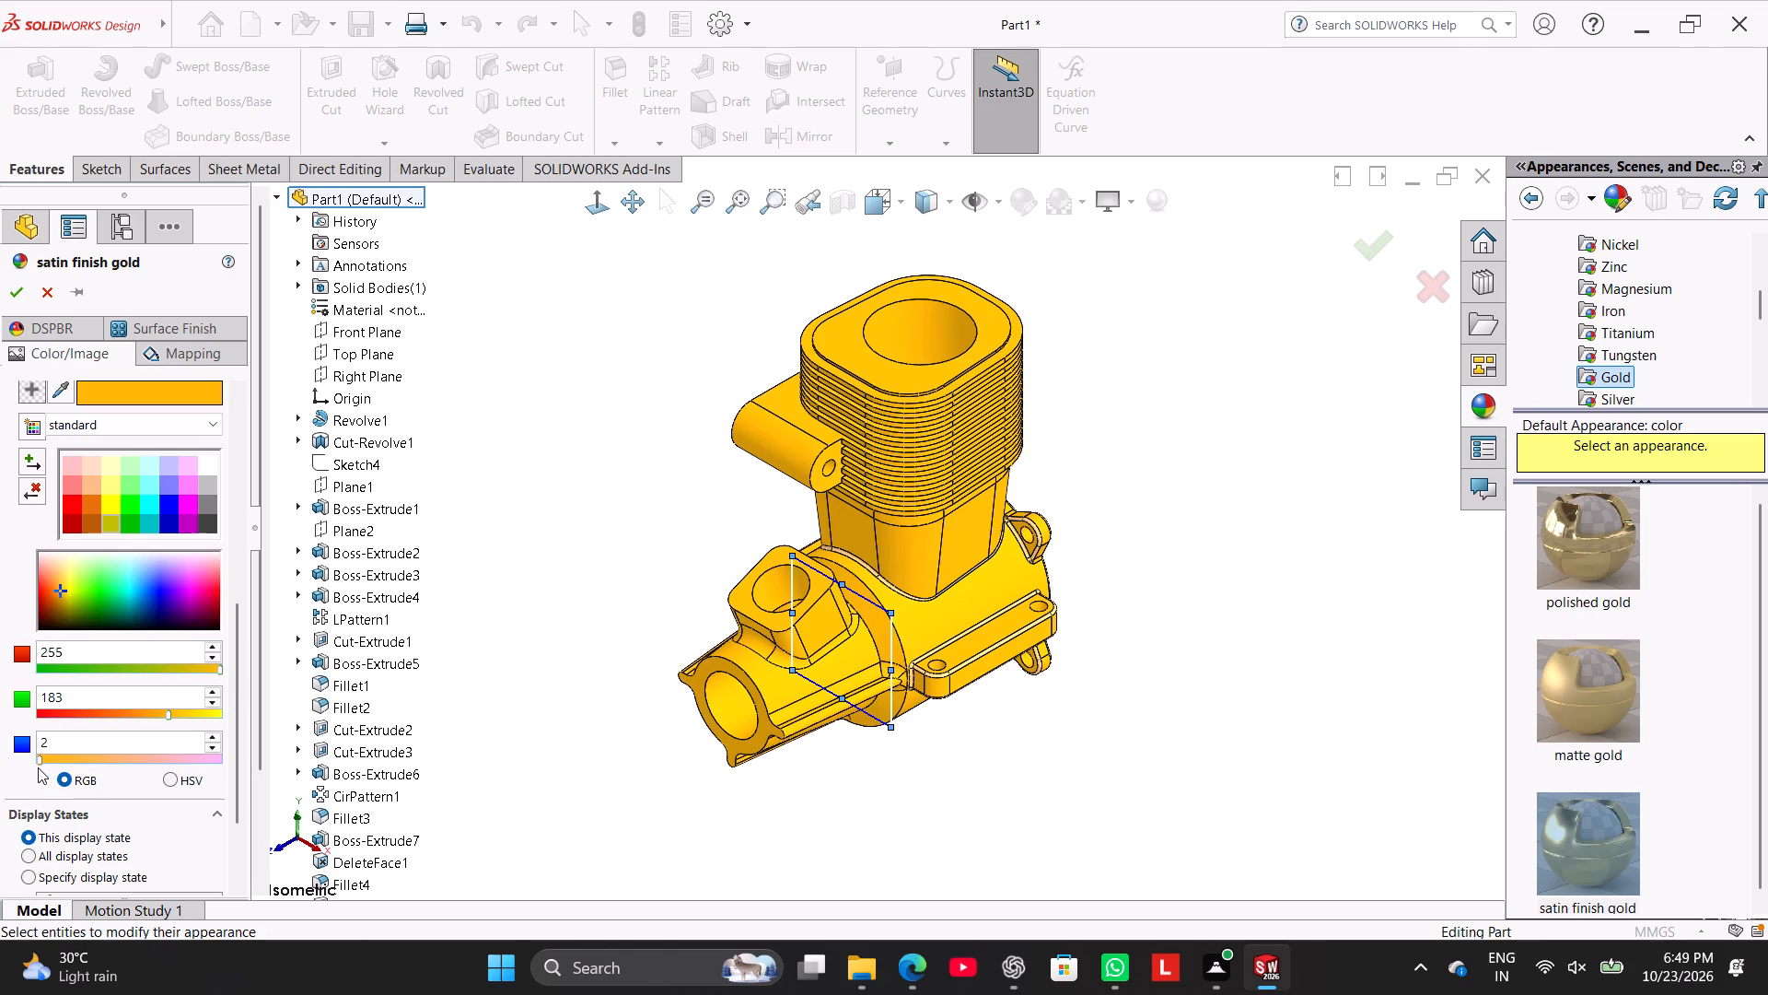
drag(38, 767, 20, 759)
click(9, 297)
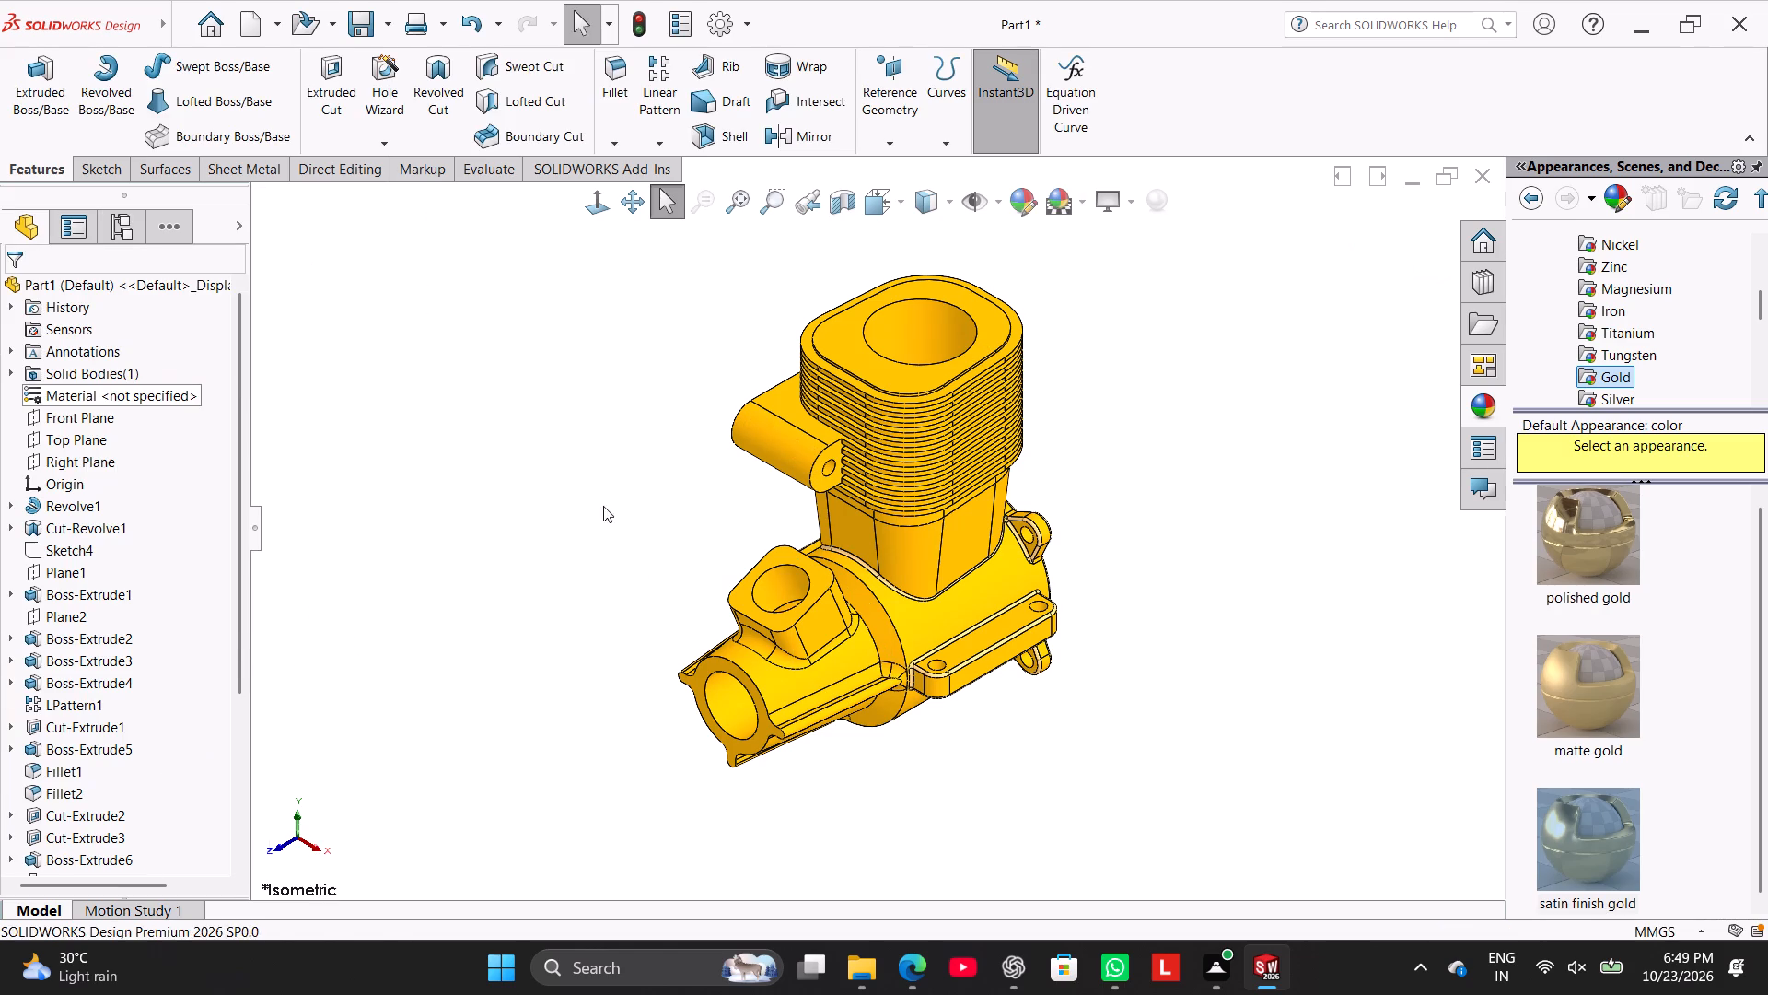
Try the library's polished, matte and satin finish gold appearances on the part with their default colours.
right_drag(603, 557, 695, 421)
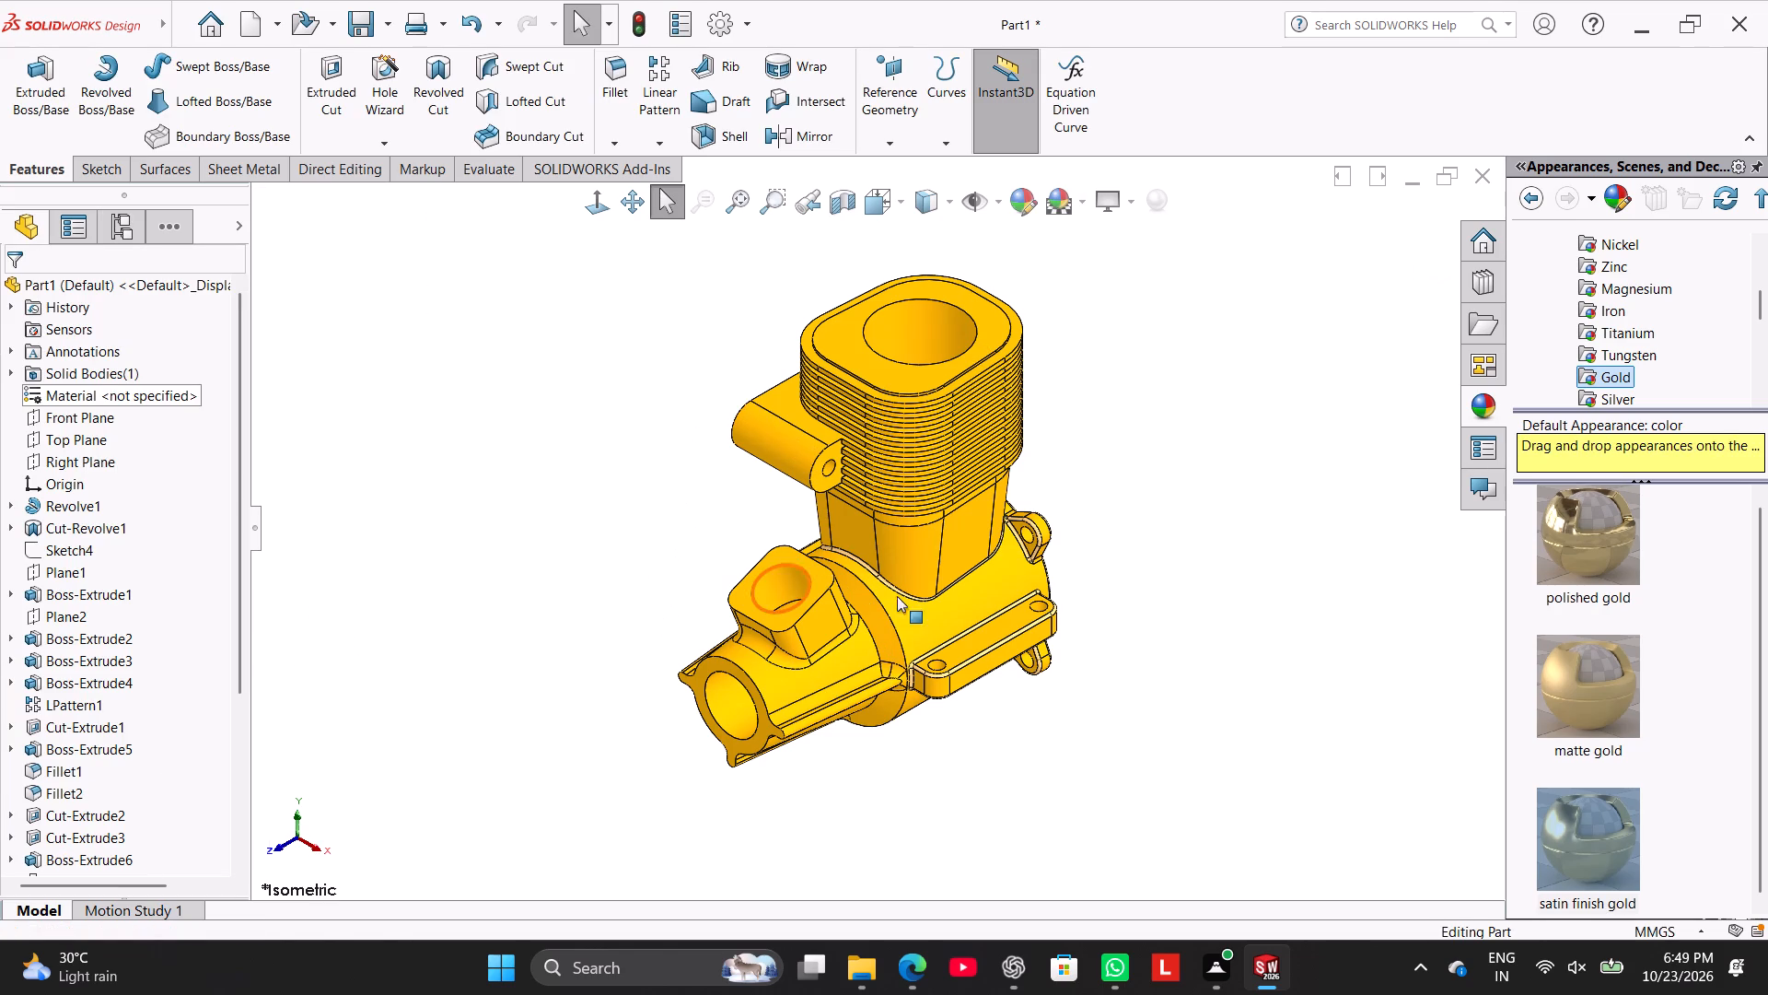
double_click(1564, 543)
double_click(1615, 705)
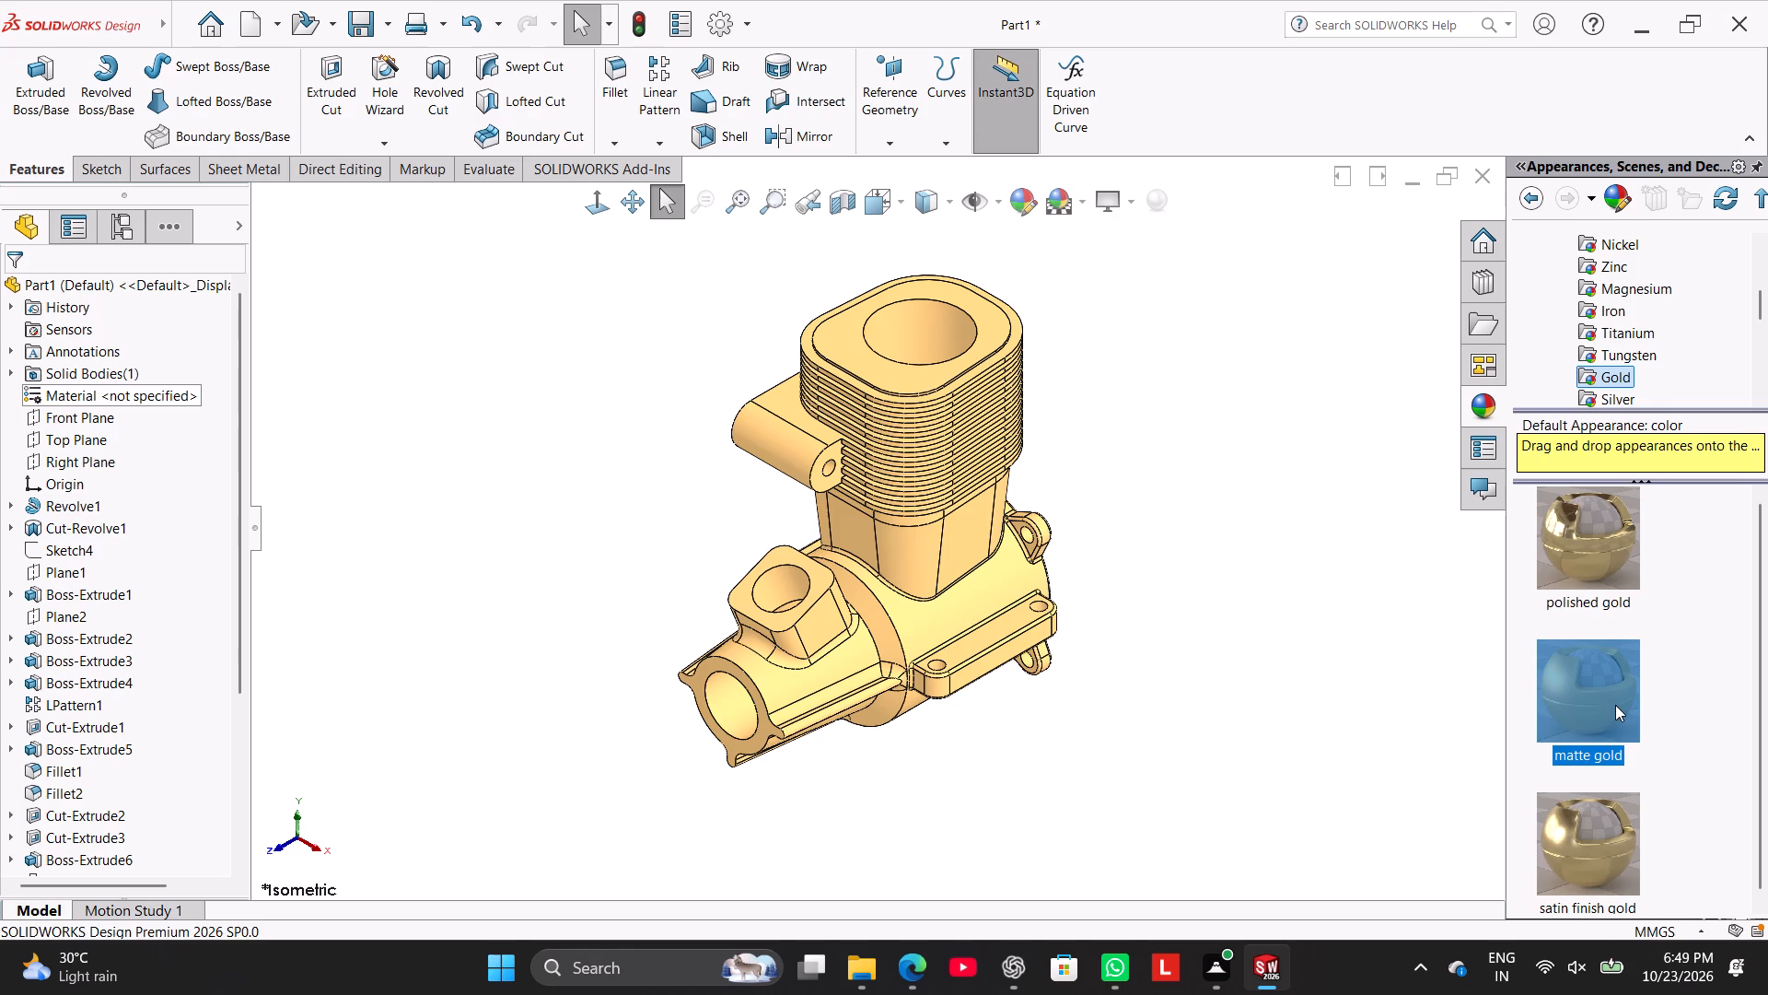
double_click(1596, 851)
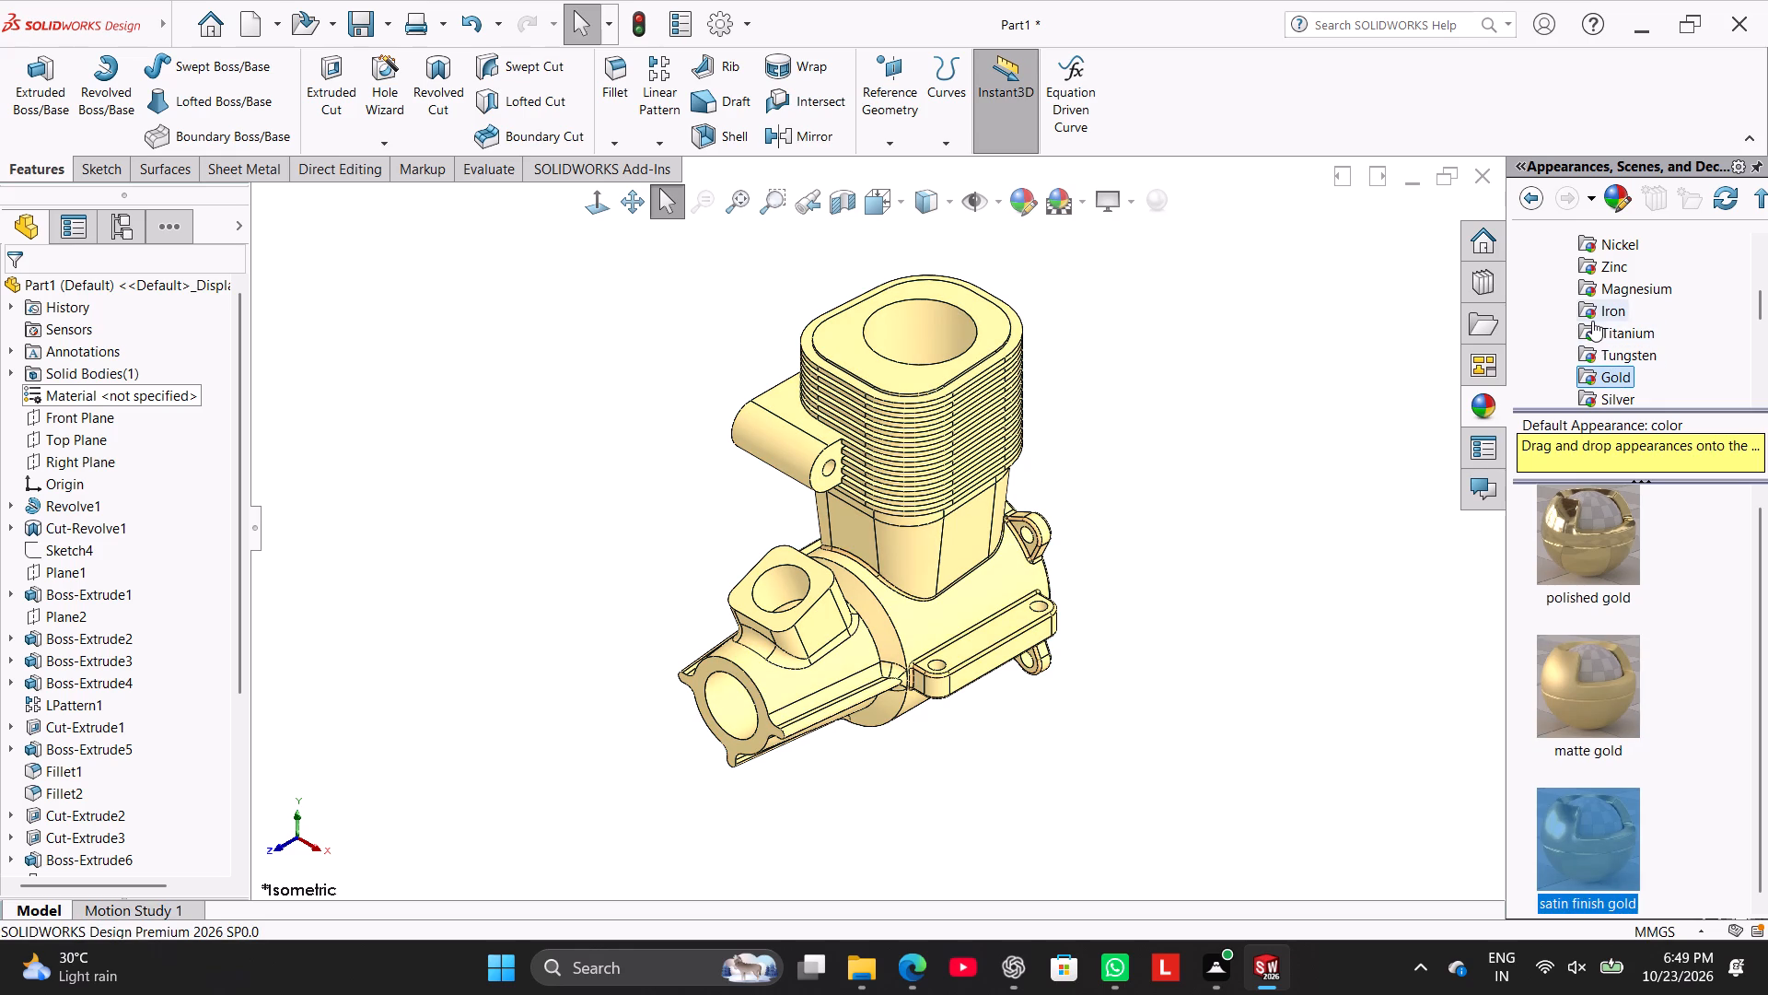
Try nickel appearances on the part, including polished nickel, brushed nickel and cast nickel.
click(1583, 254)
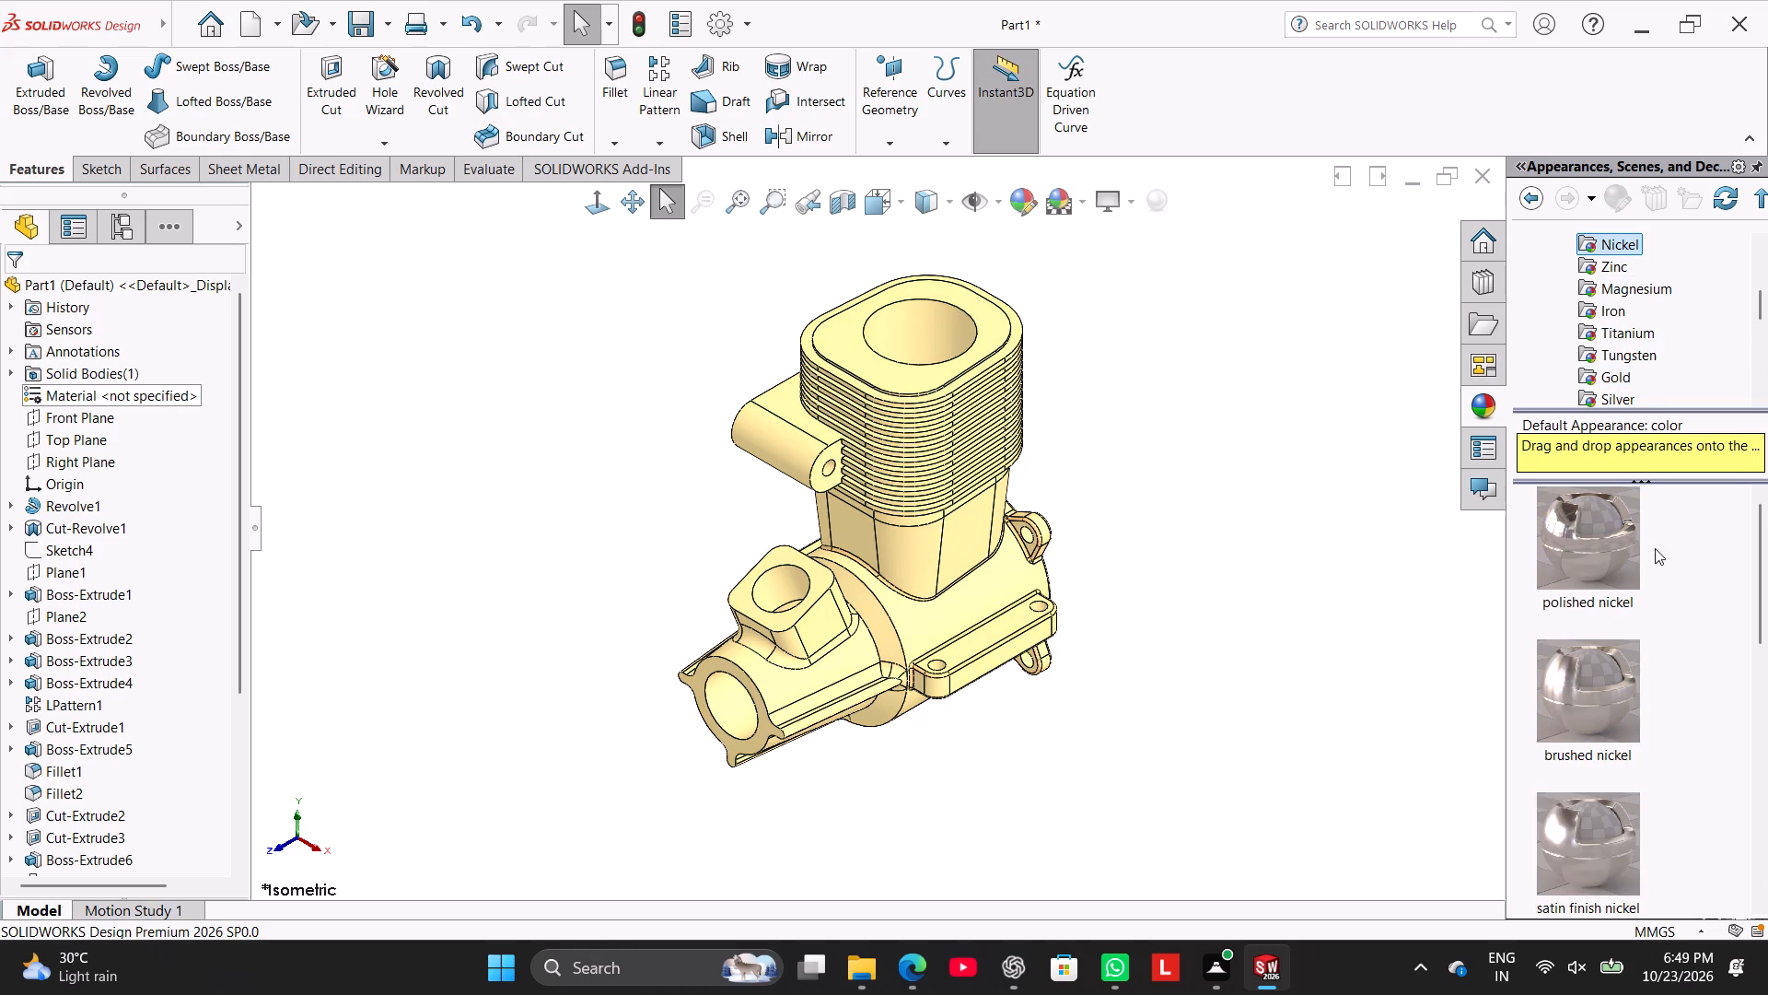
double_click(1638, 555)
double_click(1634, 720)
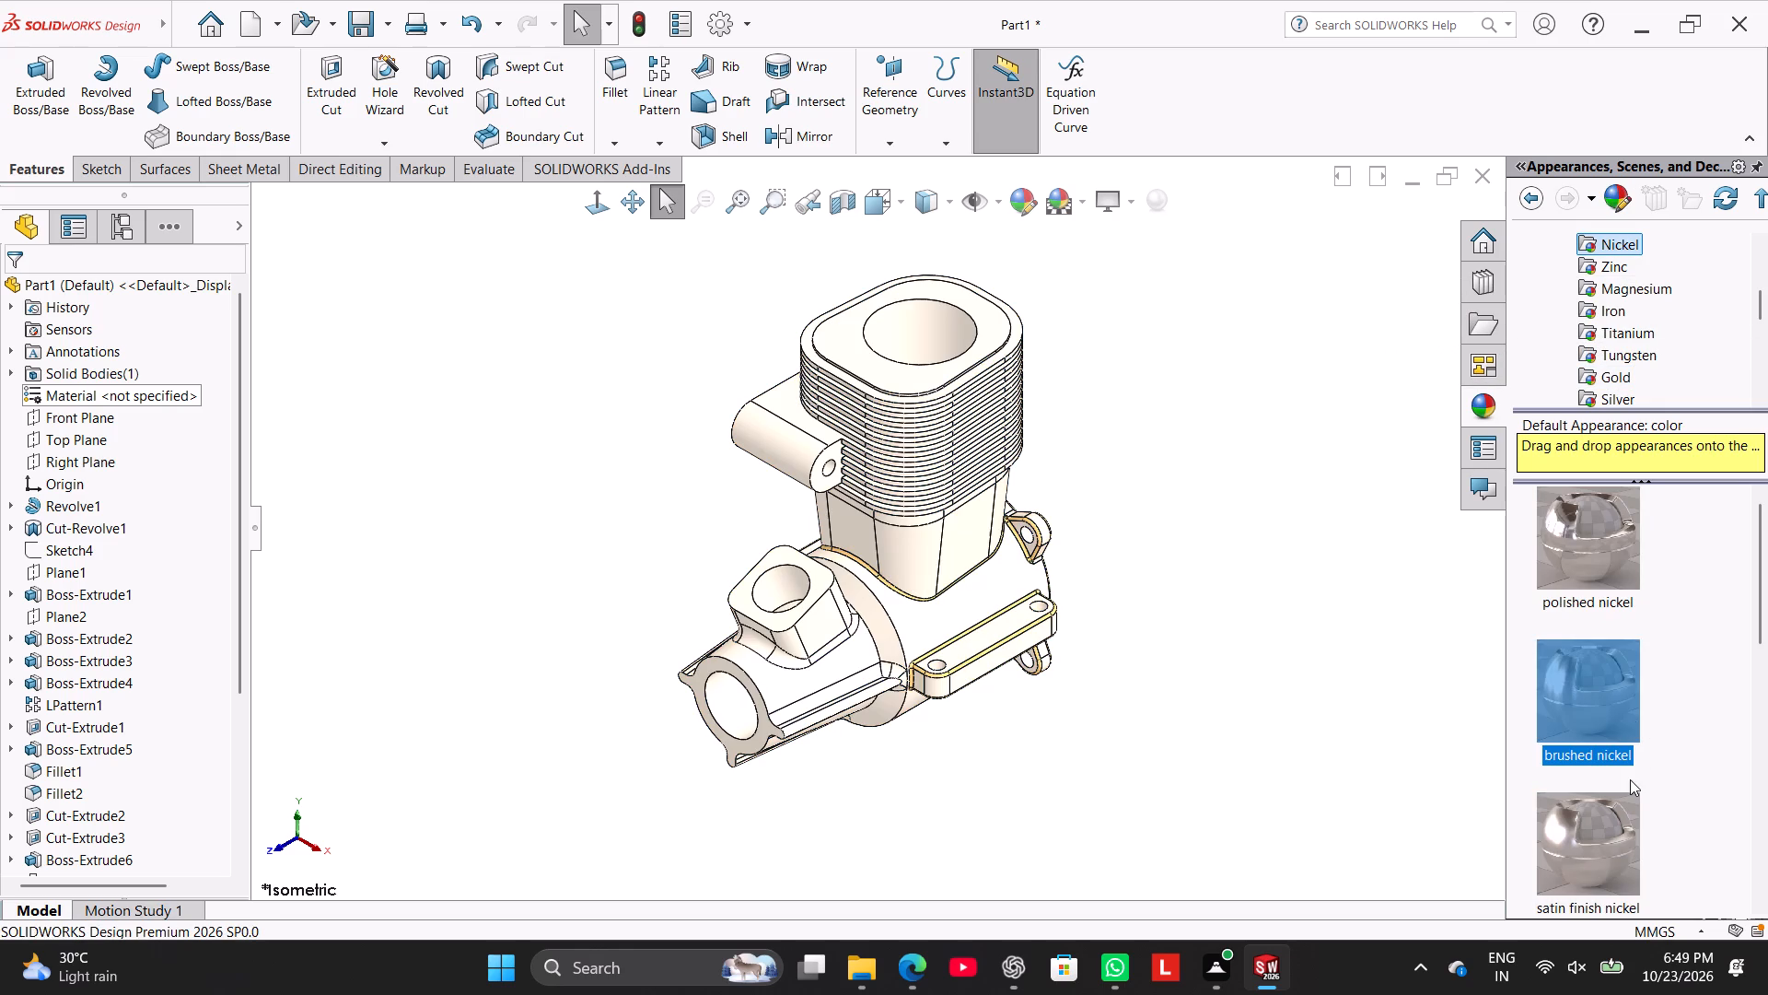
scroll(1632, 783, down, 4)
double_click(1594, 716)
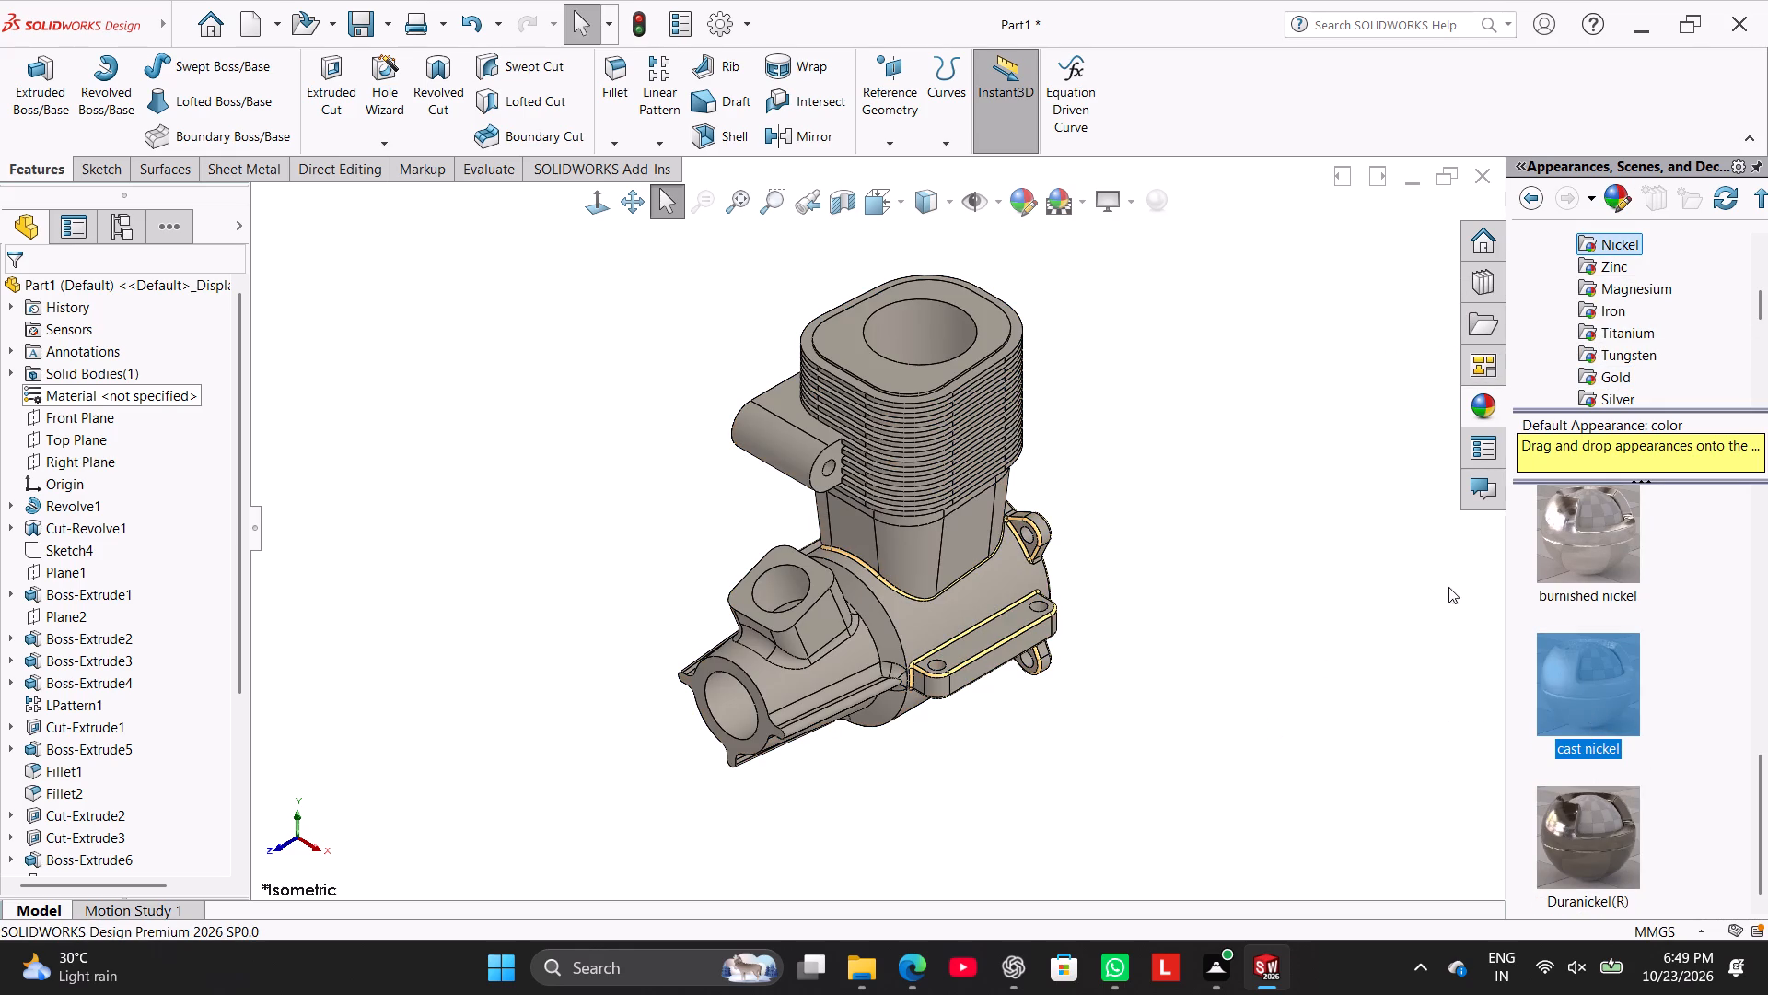
Apply the polished silver appearance to the whole part.
click(1608, 405)
triple_click(1586, 557)
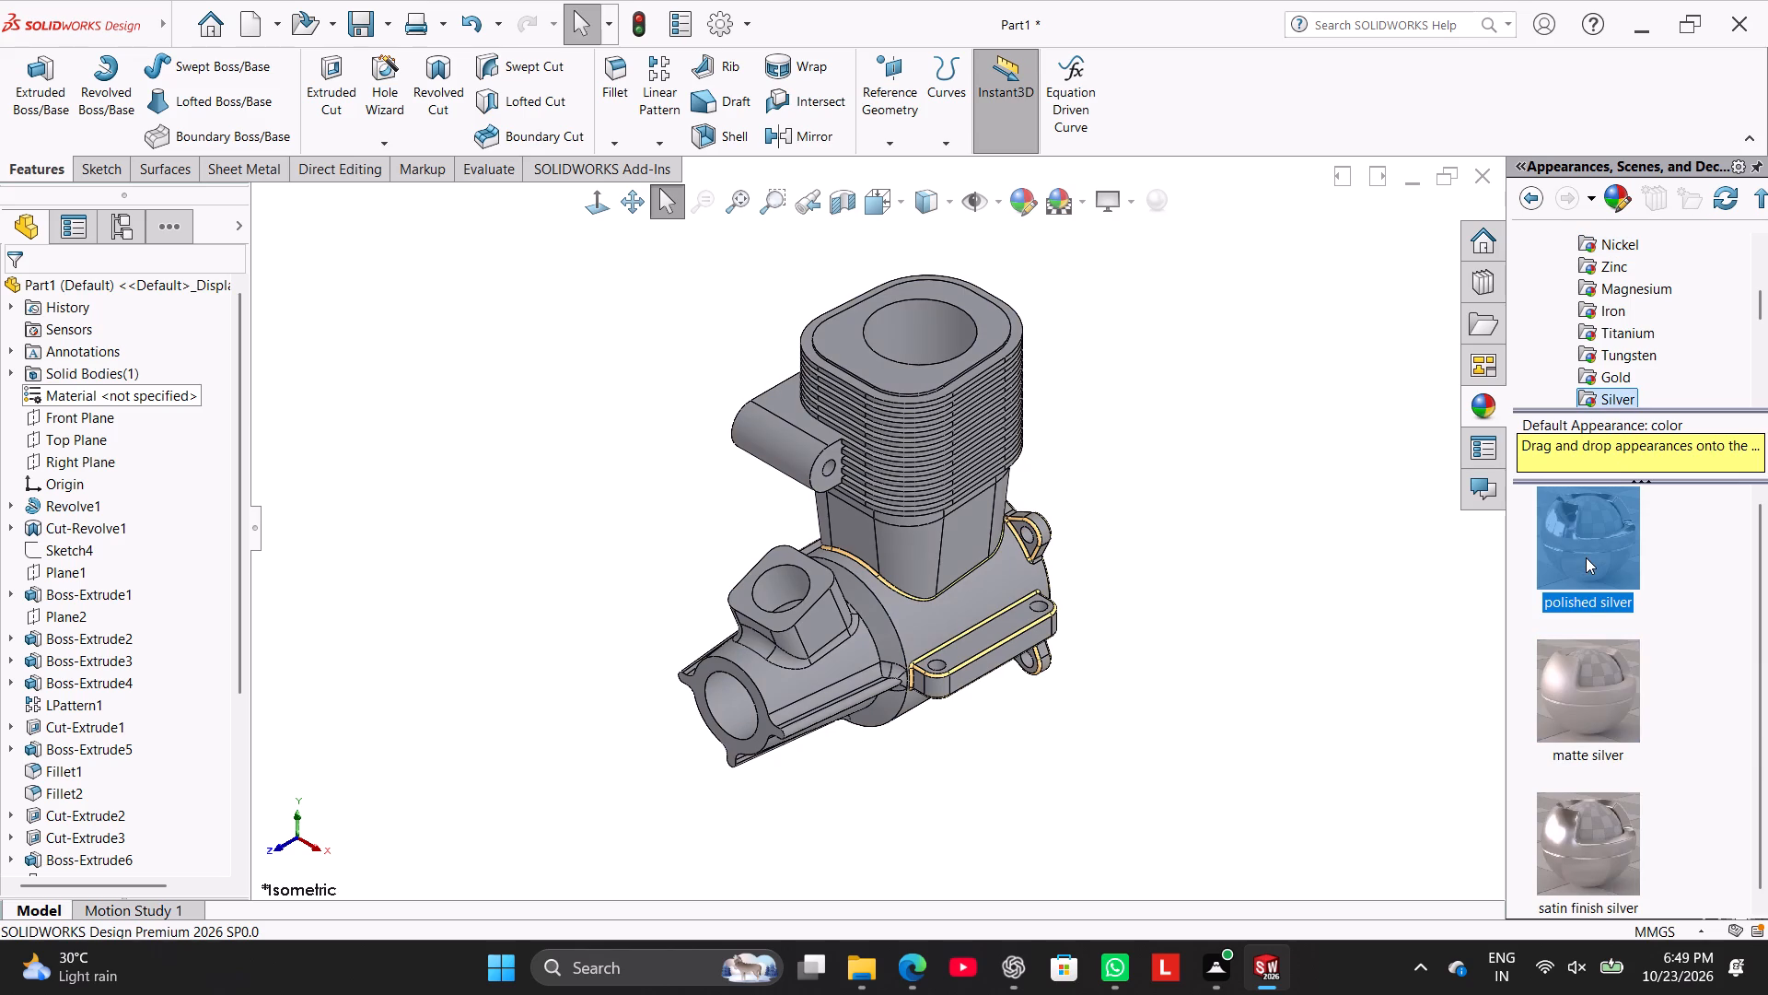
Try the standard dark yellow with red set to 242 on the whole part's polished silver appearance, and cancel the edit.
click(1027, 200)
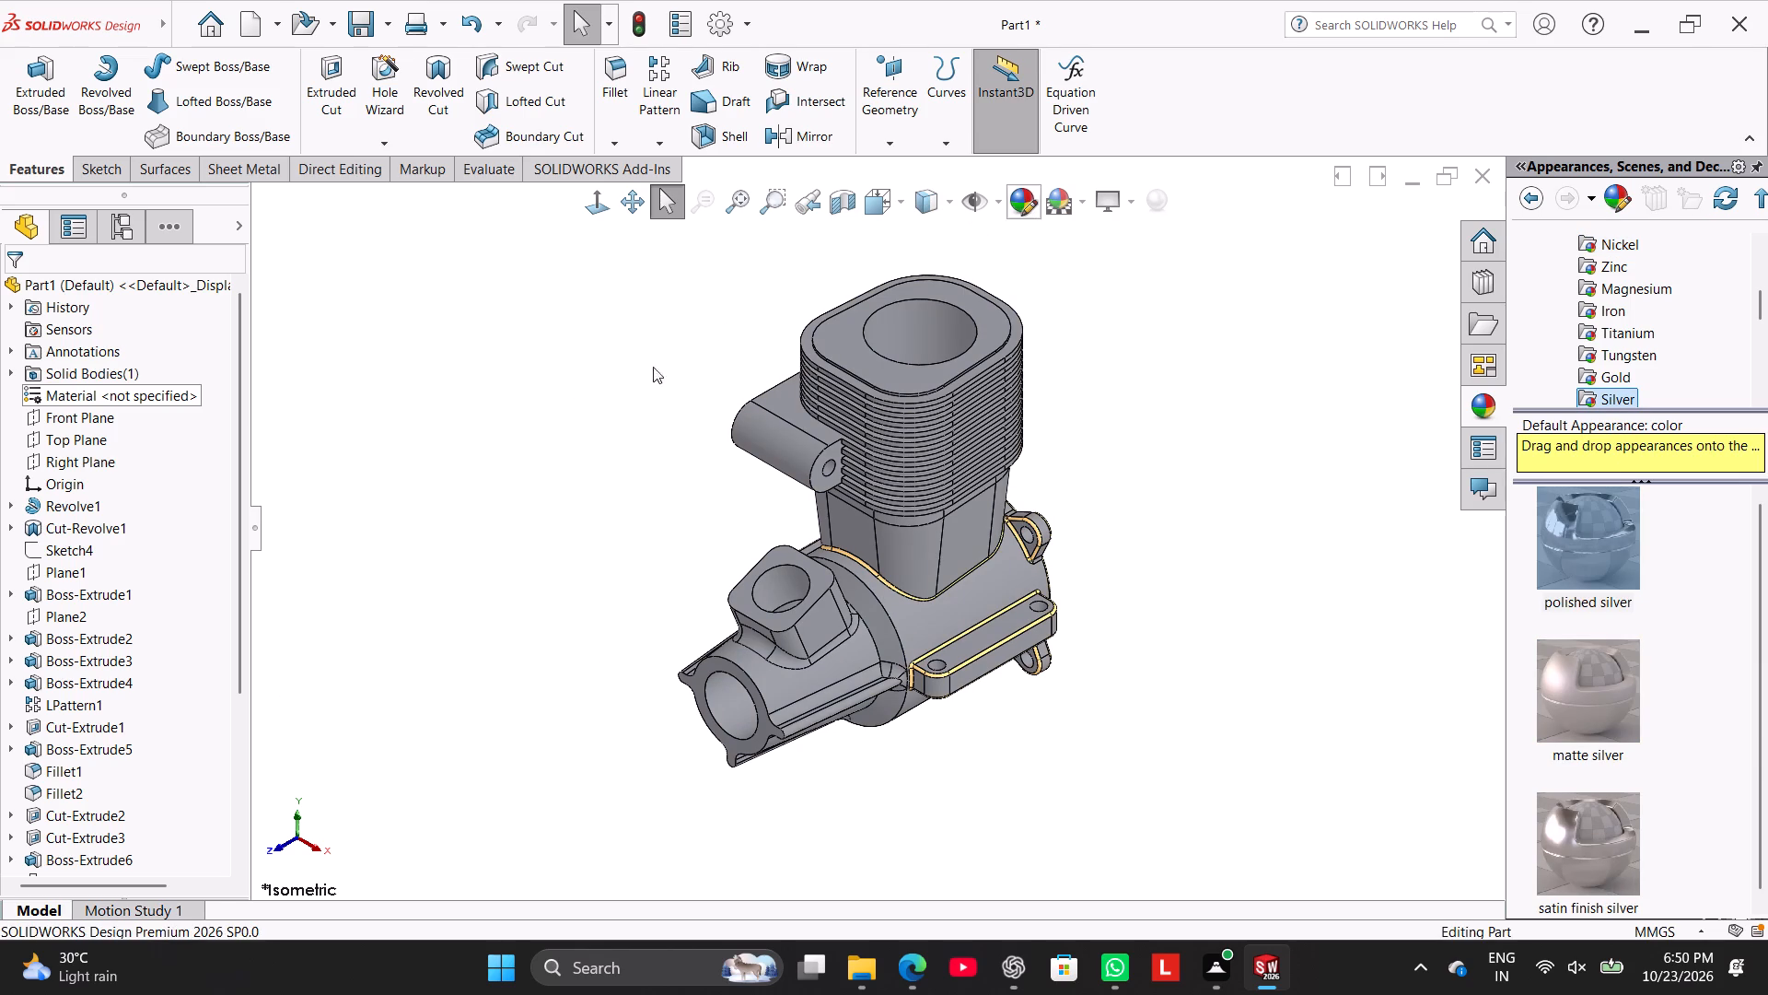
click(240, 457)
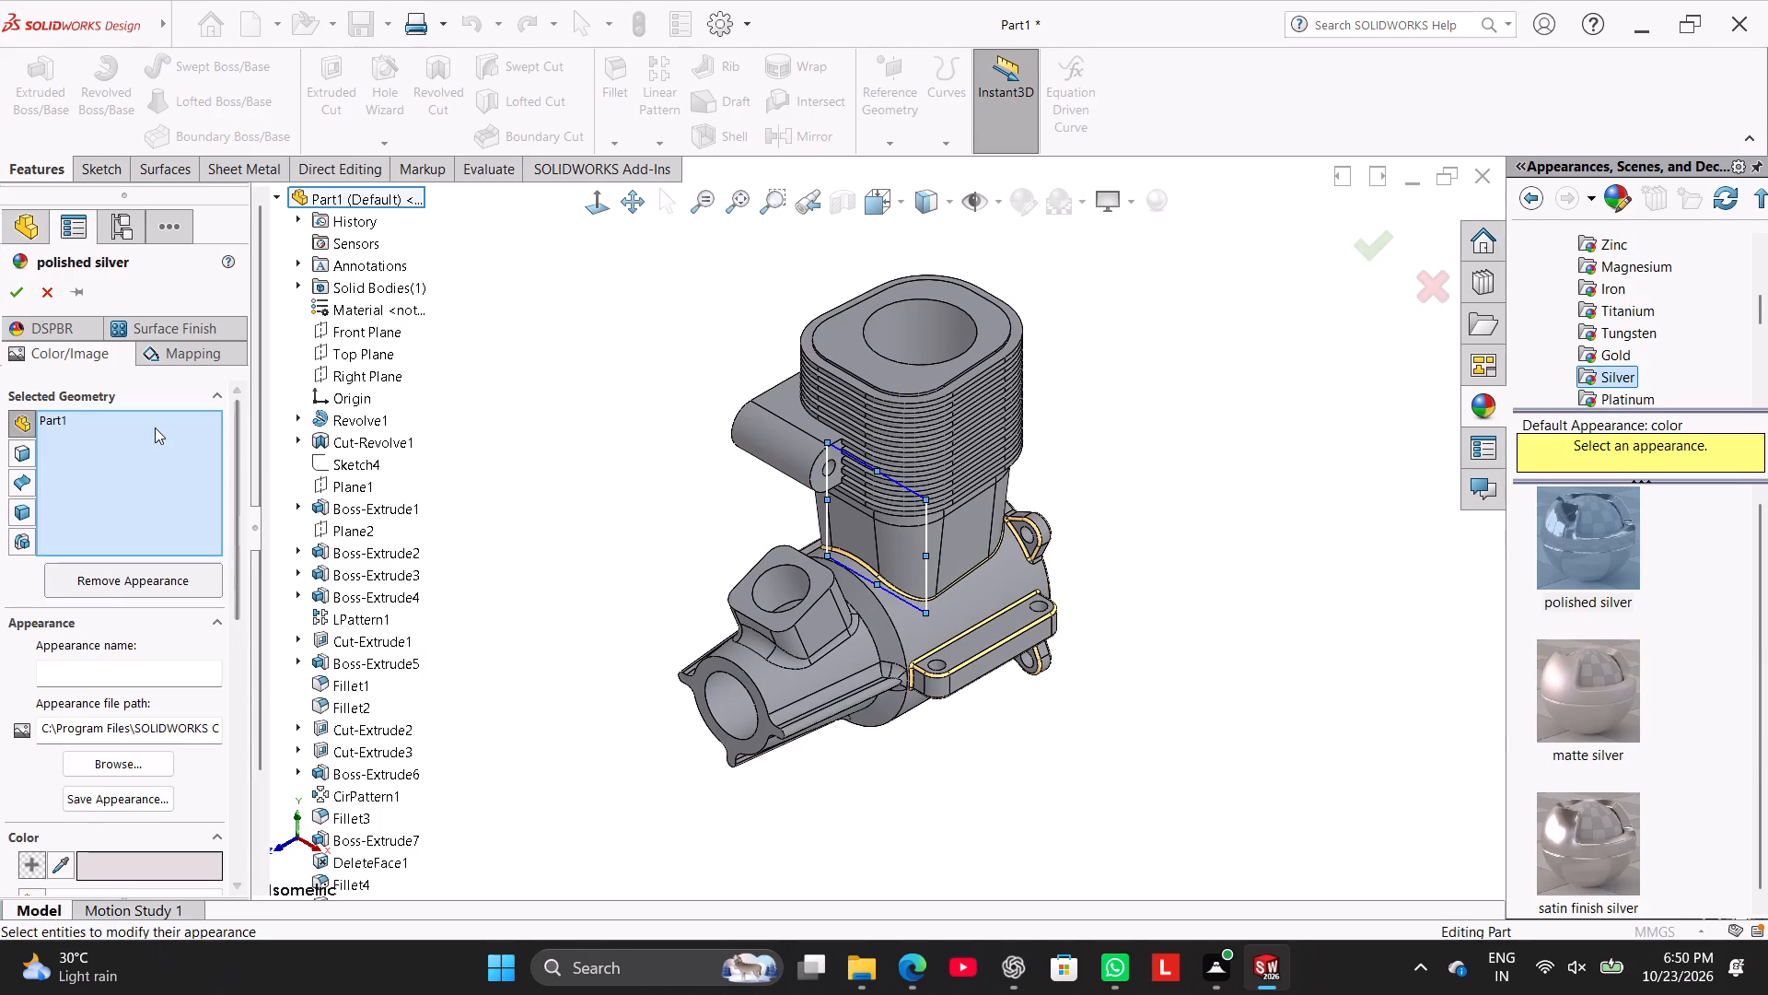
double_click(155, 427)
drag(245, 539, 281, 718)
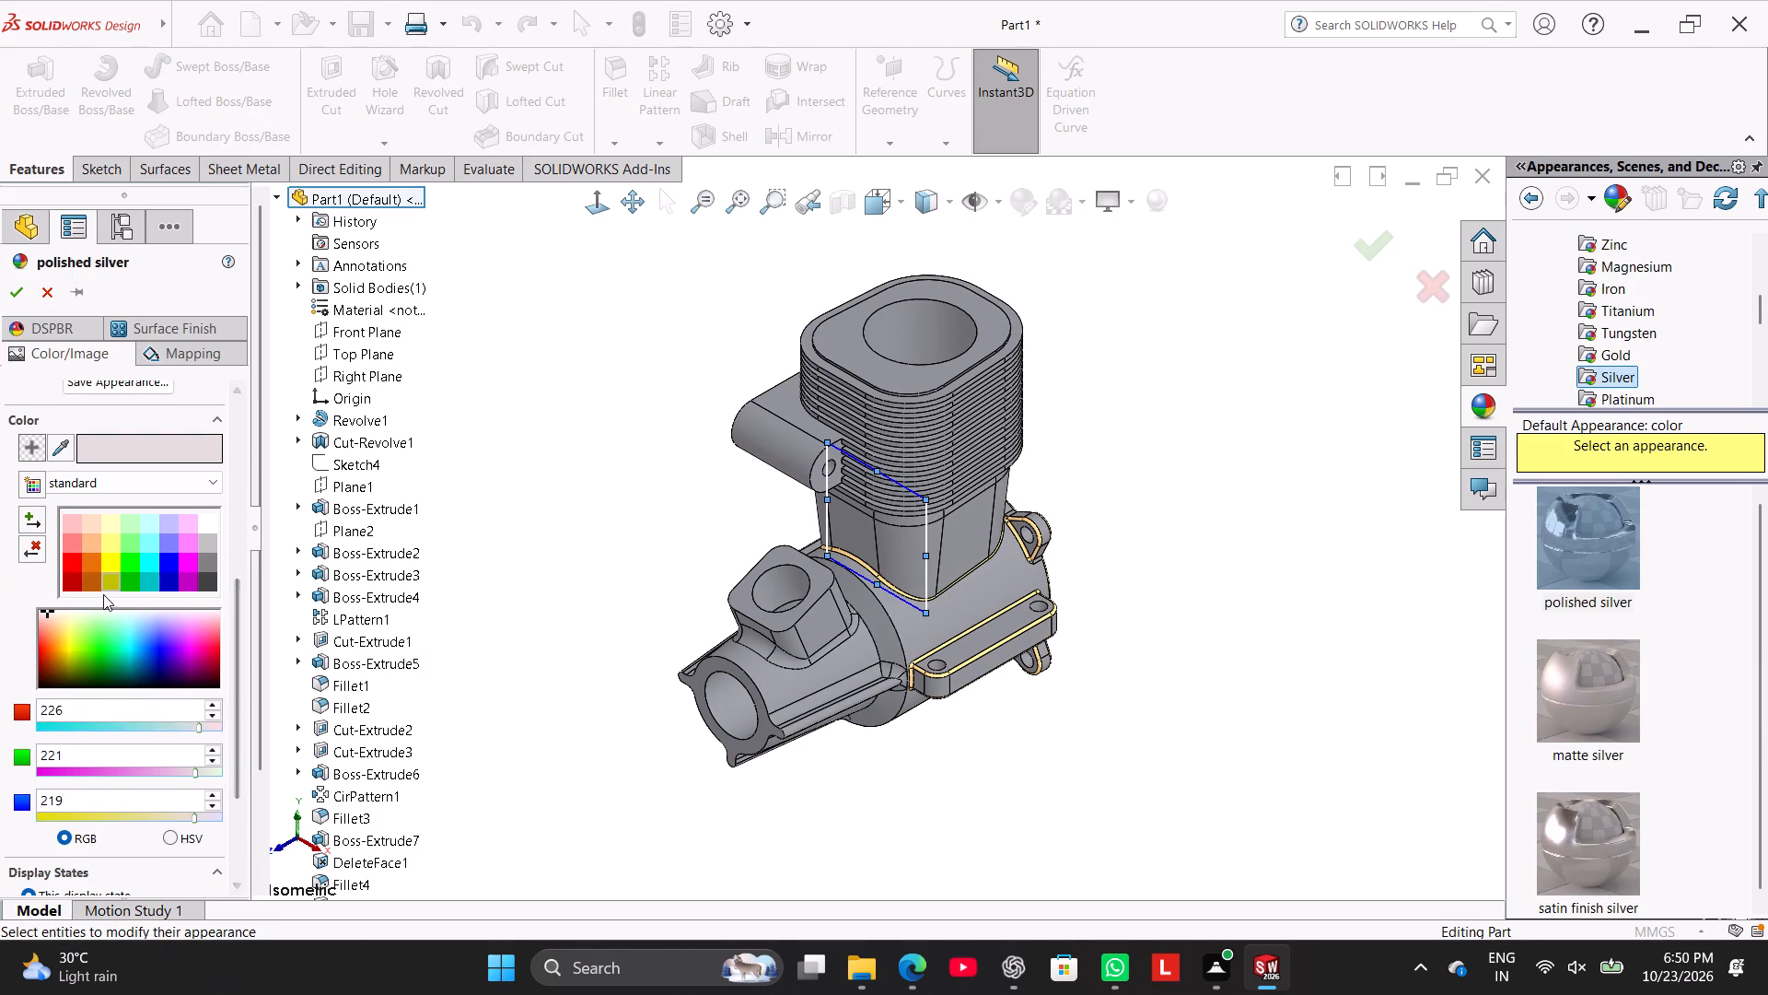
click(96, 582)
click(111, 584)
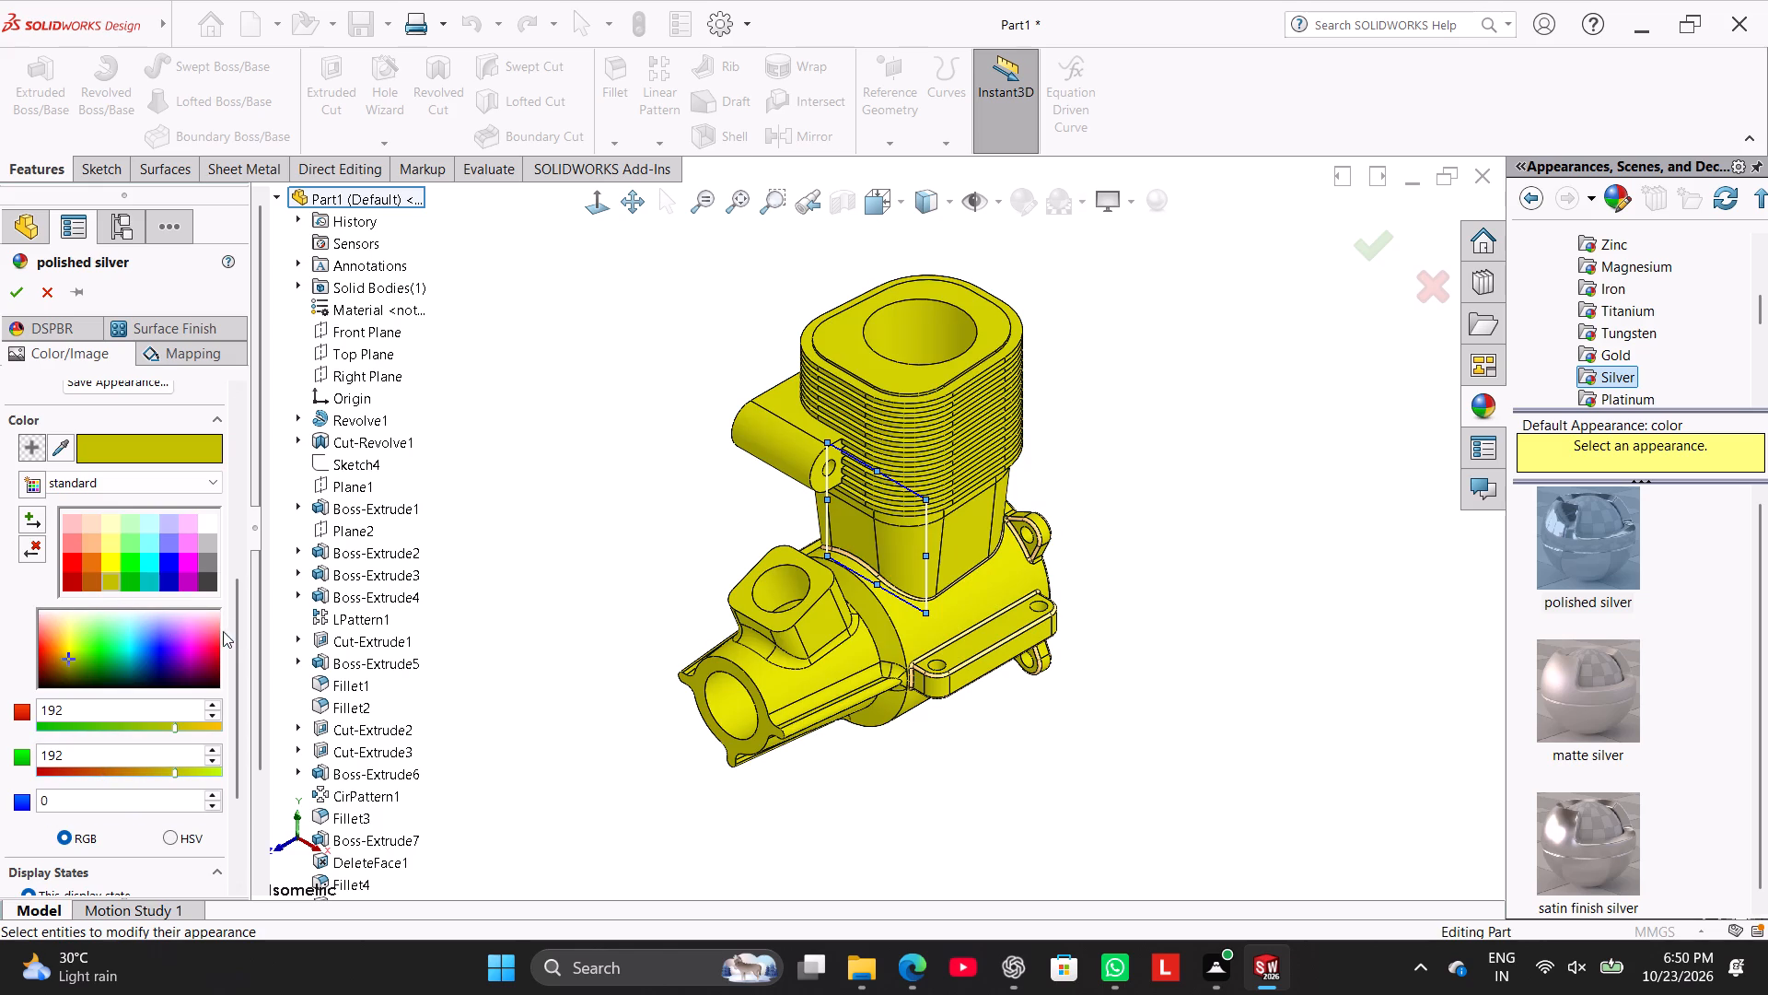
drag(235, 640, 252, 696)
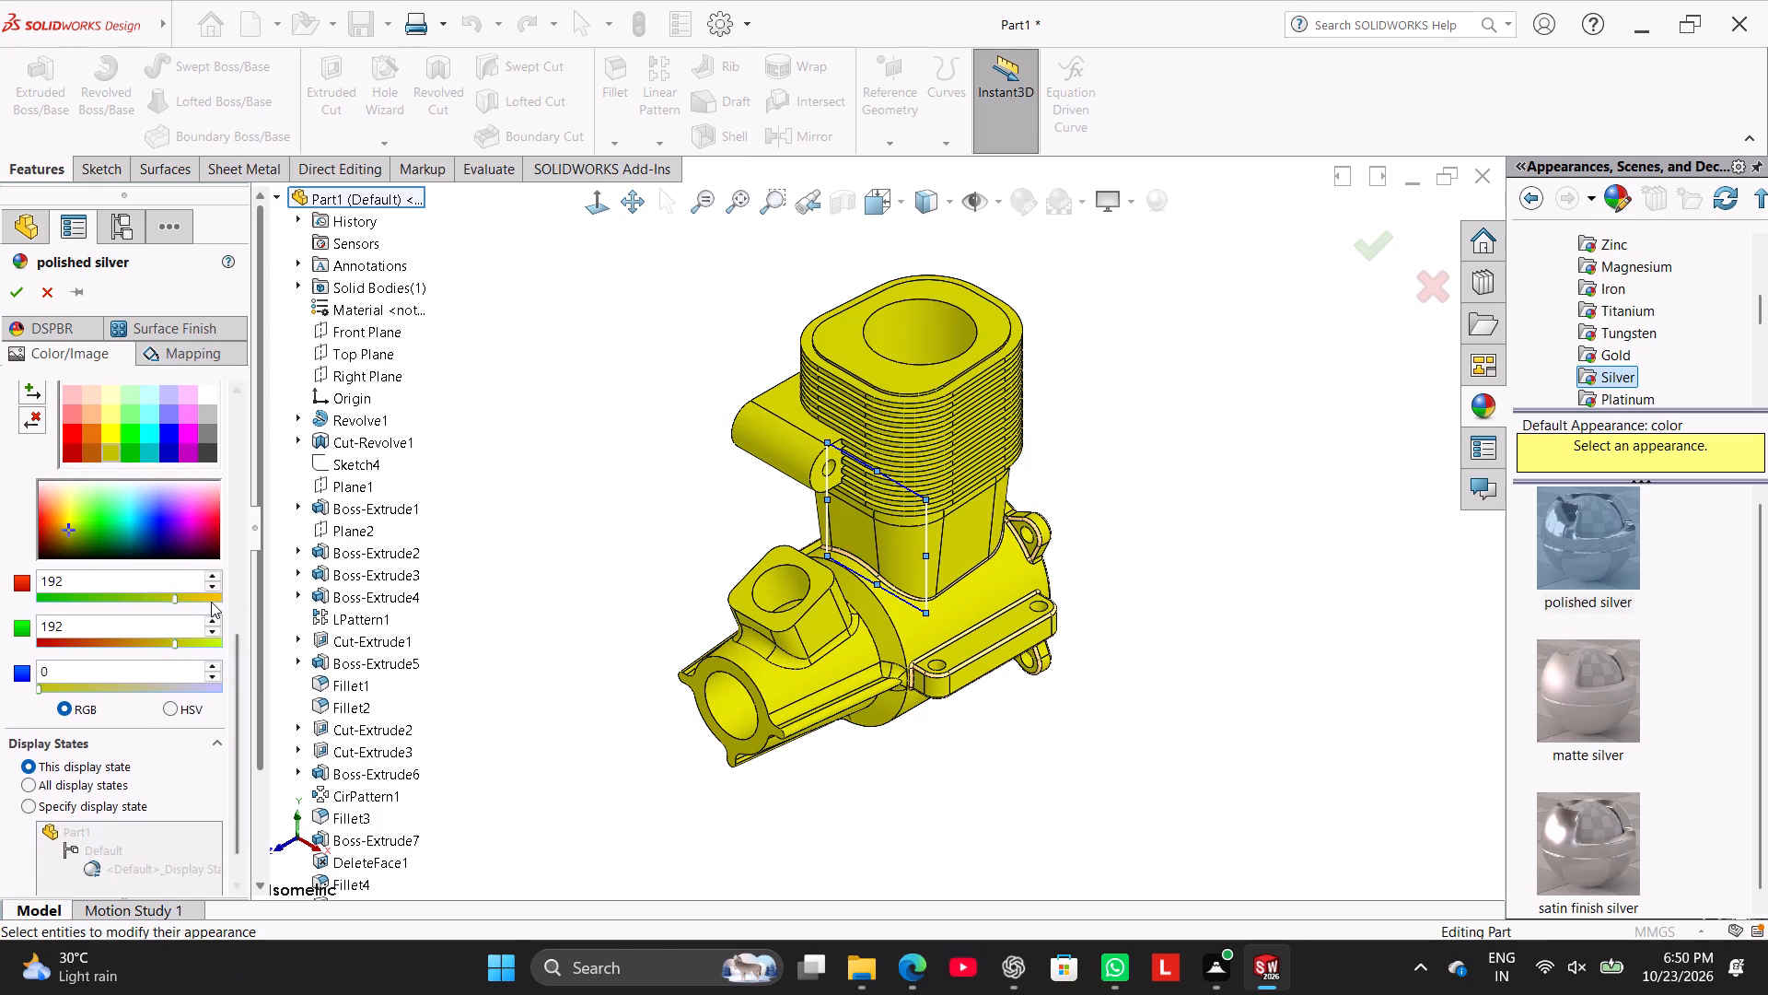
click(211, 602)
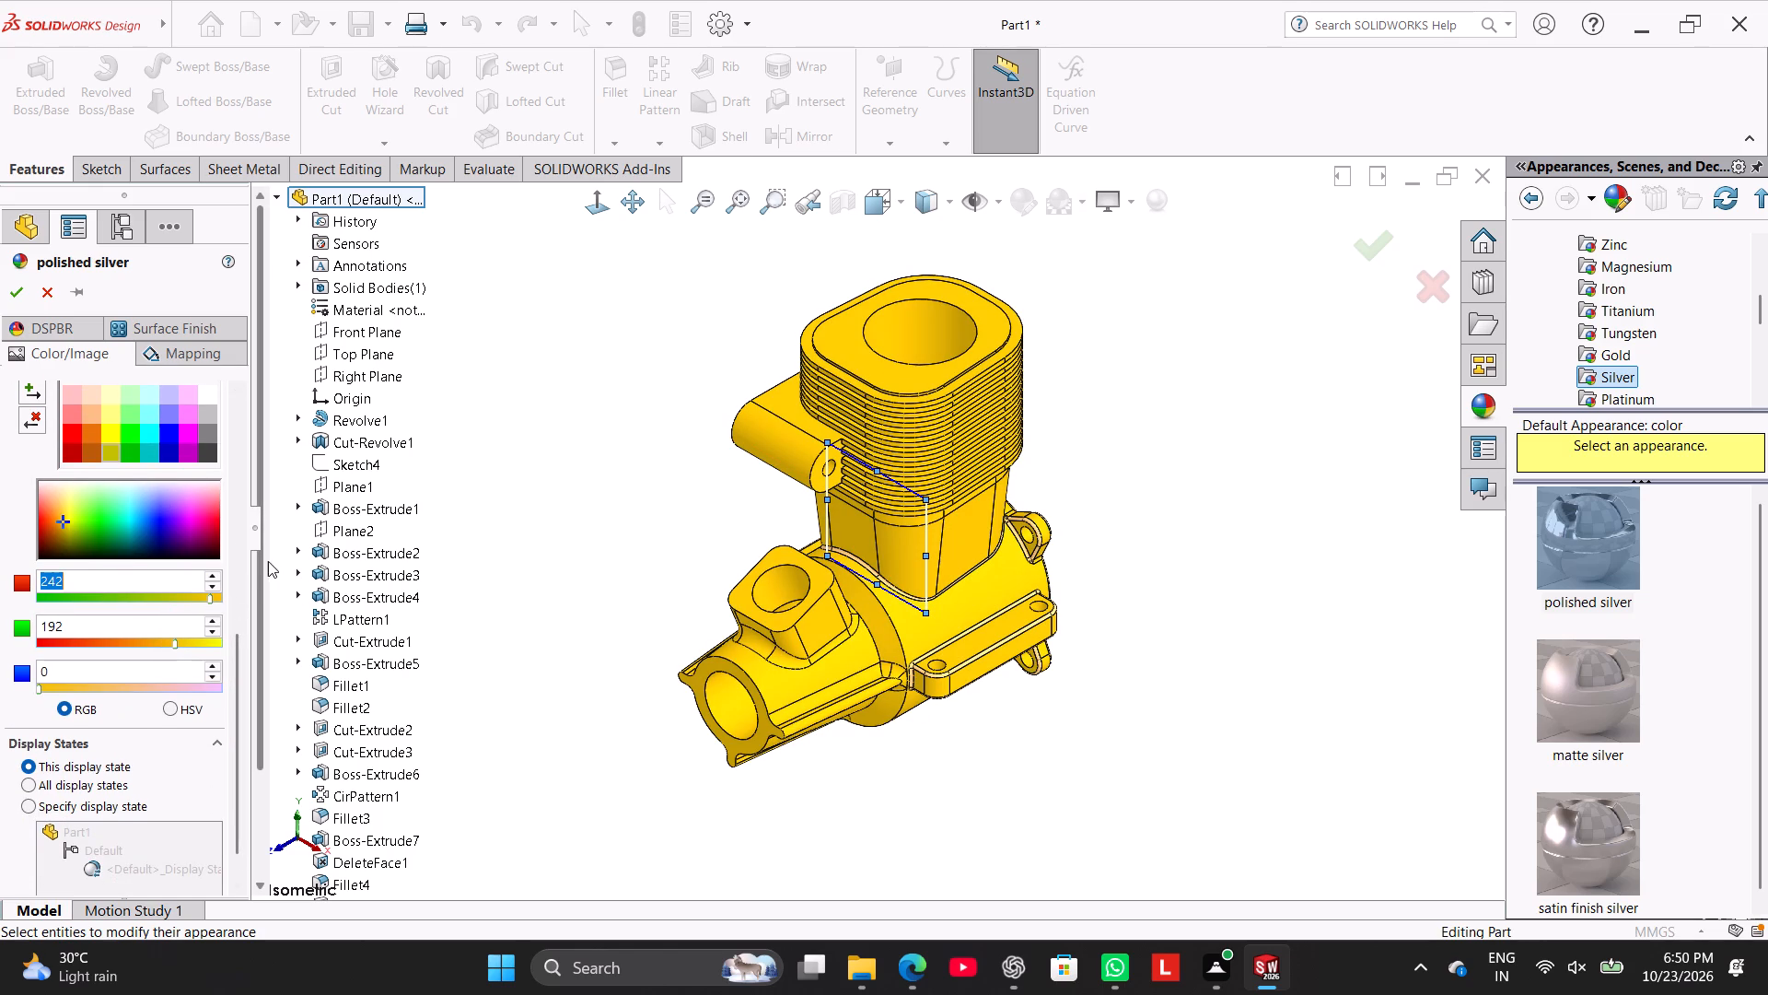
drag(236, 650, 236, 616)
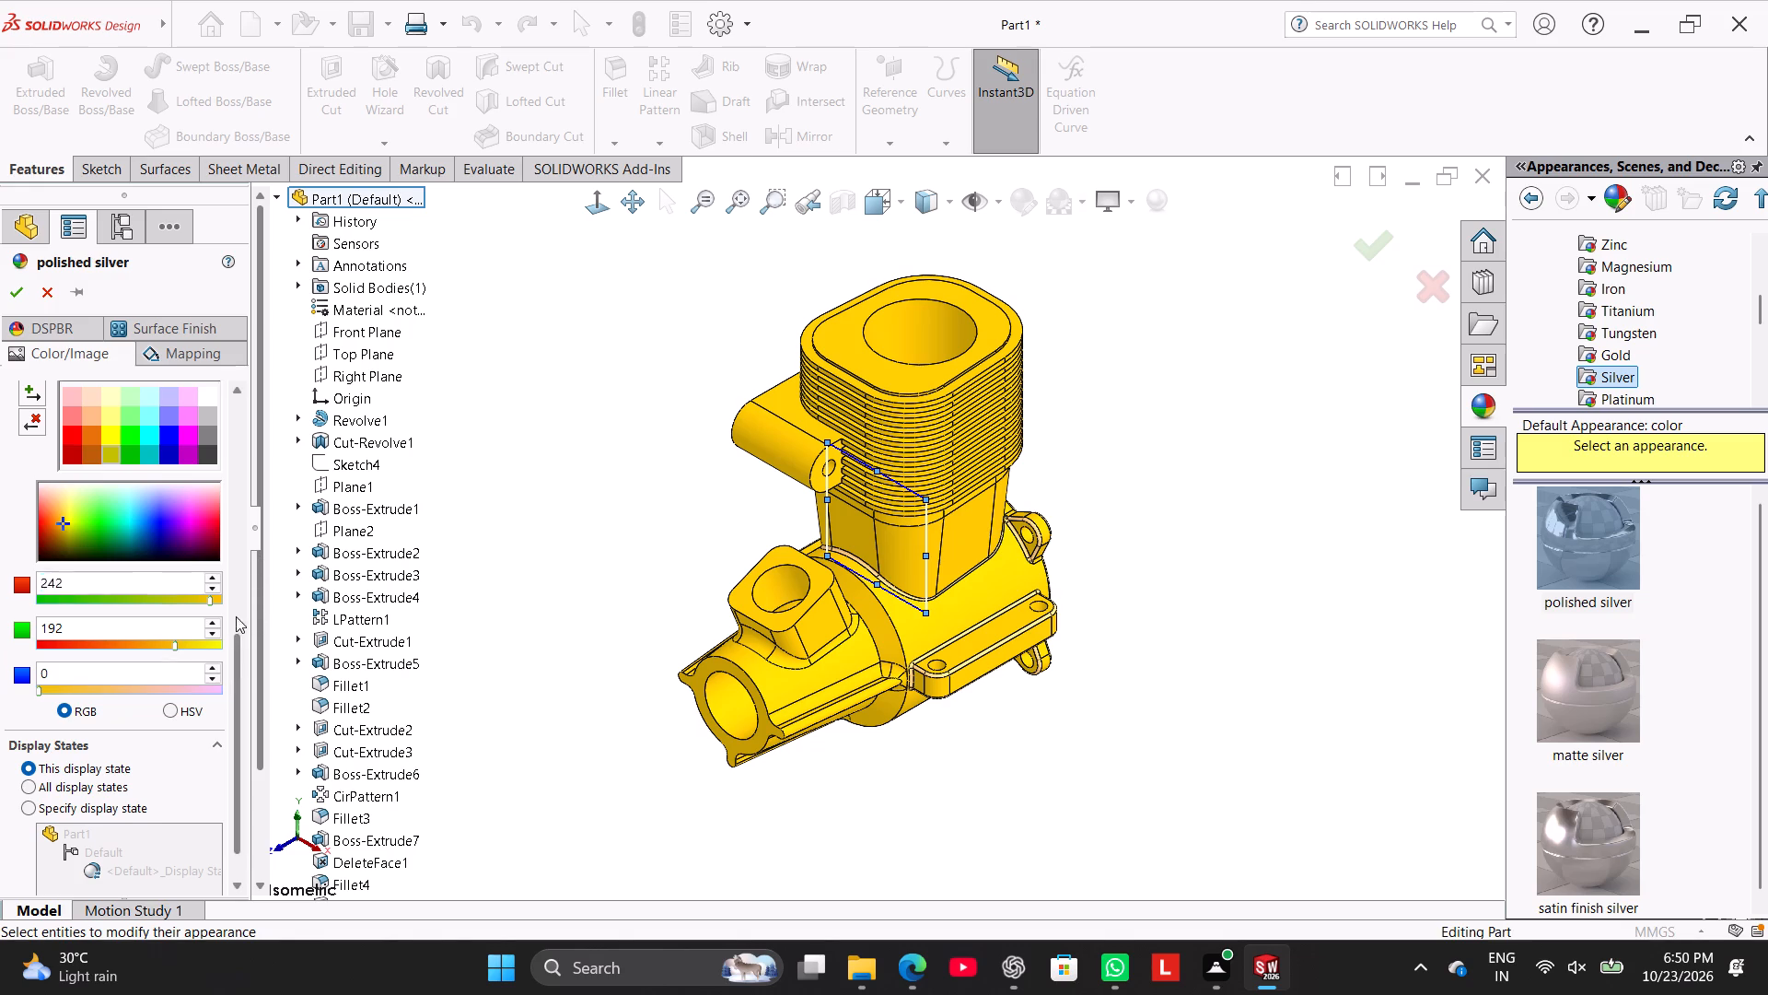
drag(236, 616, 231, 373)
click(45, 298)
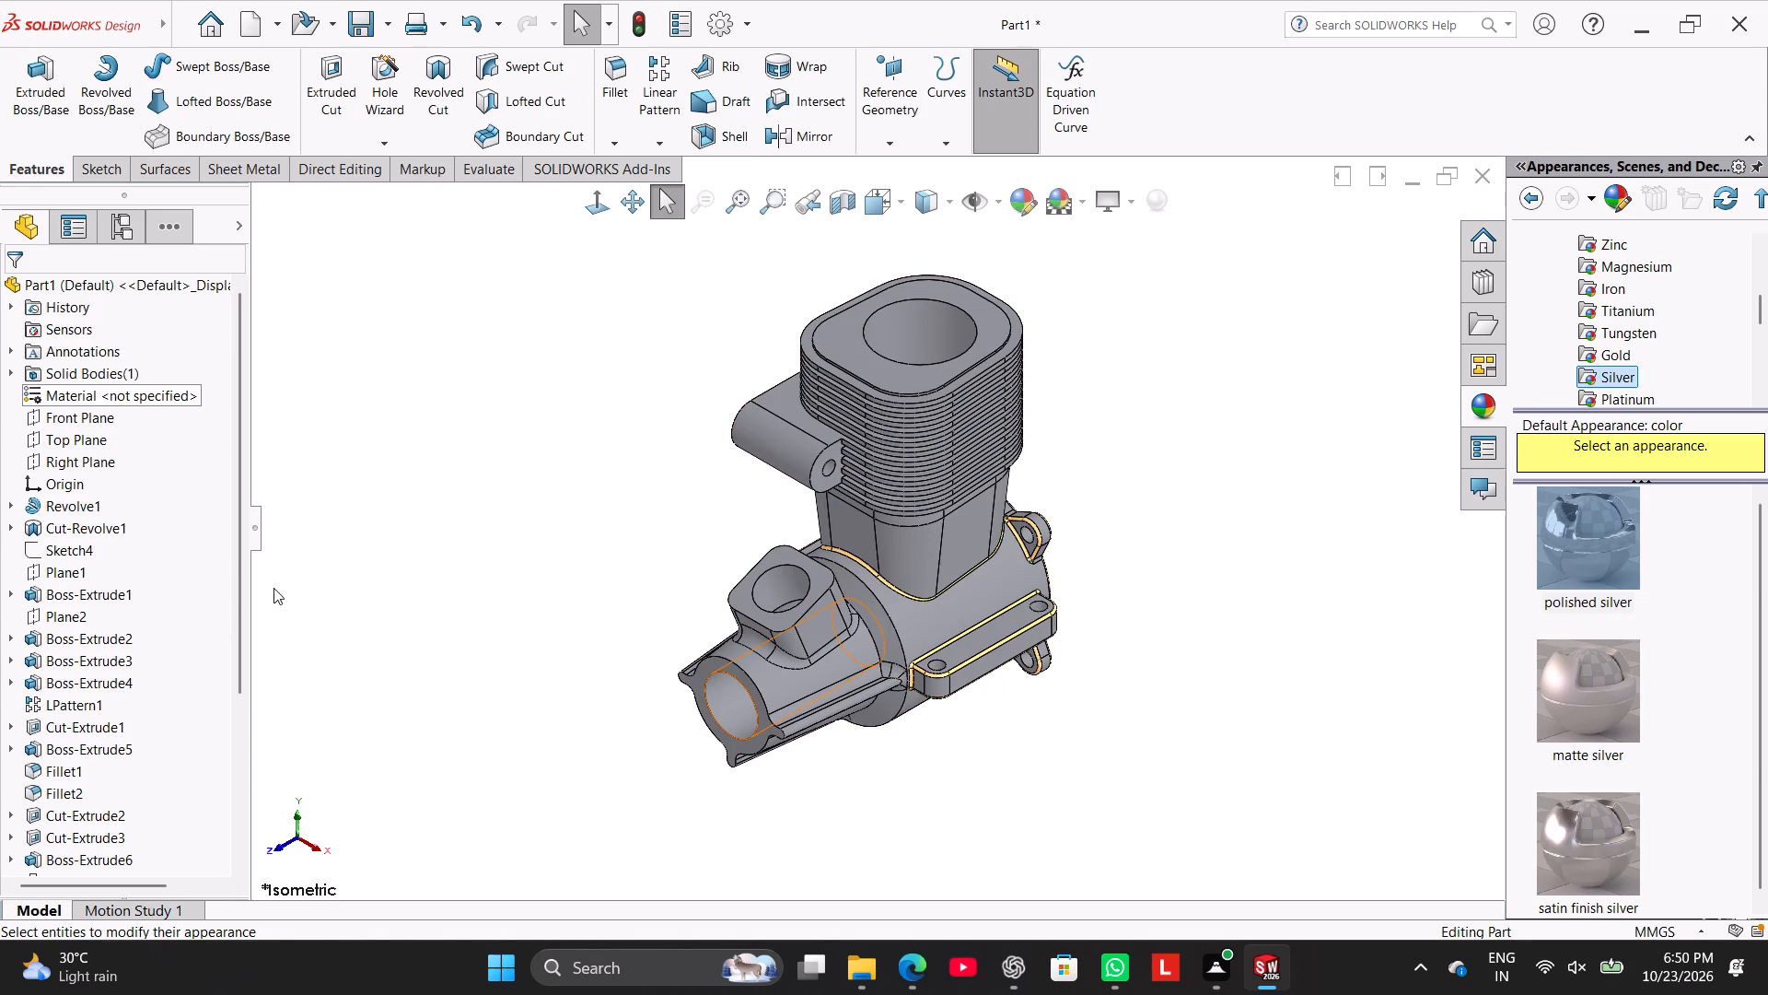
Undo the silver, nickel and gold appearance changes back to the part's plain default grey, and restore the isometric view.
drag(244, 565, 277, 681)
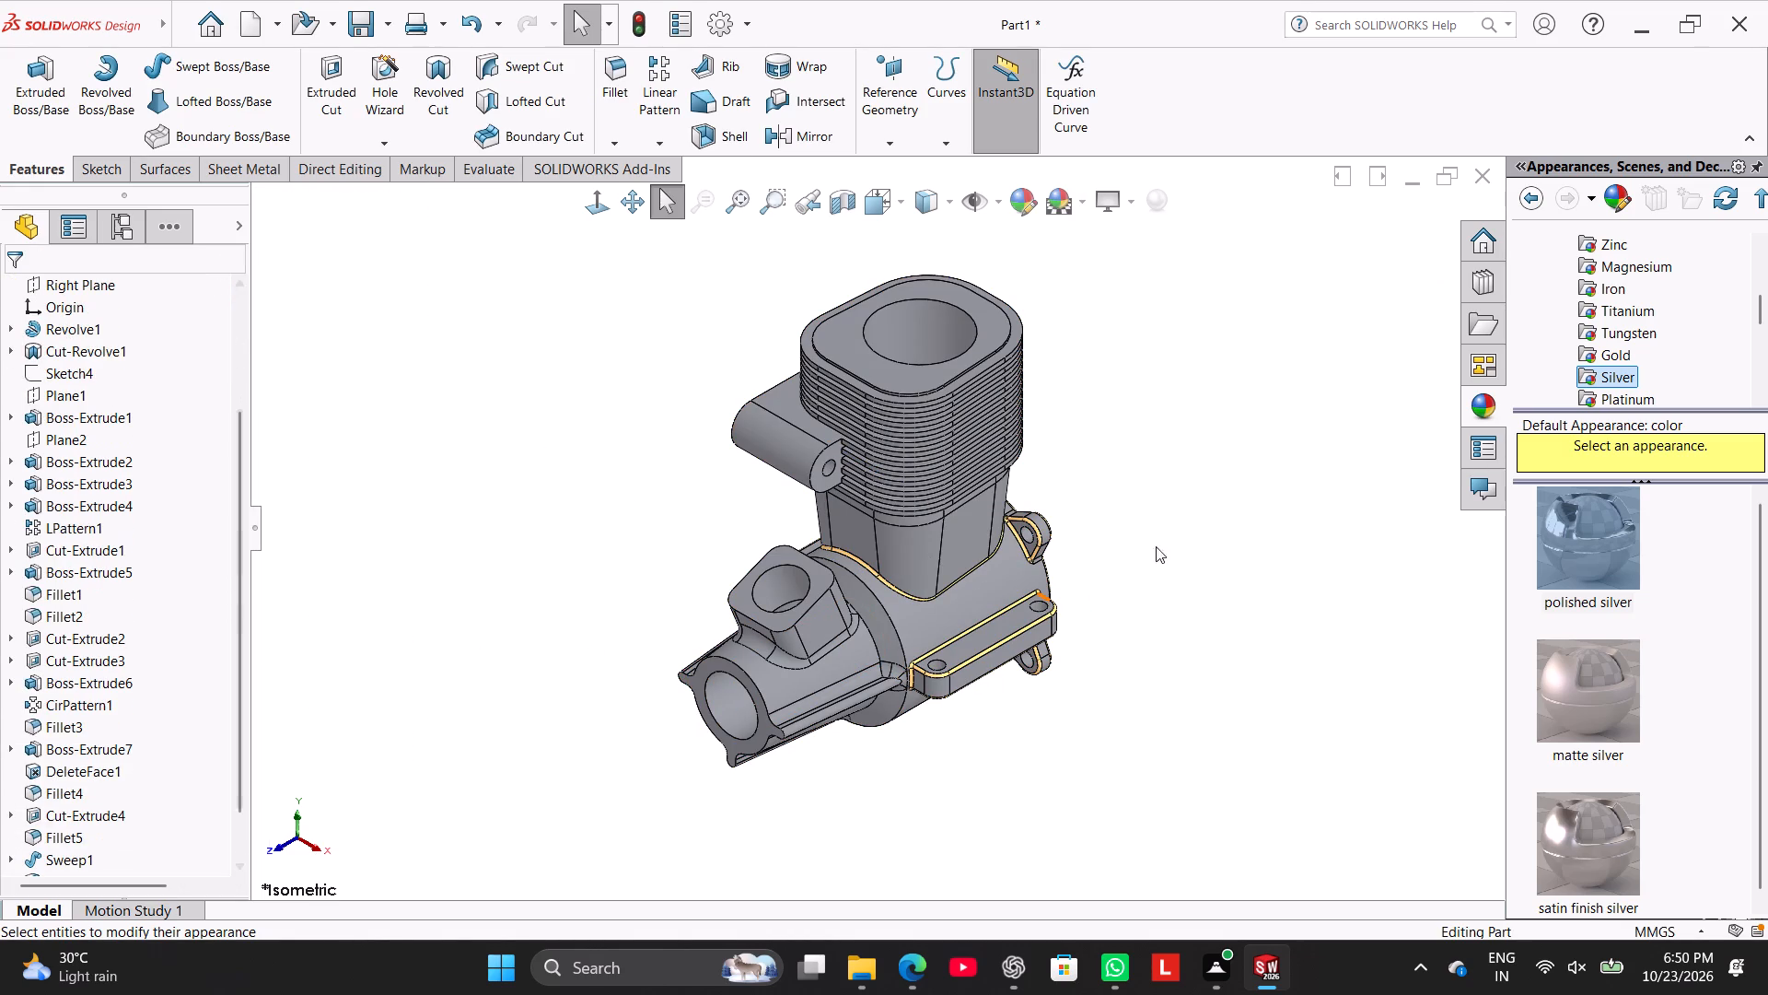
click(475, 24)
click(475, 24)
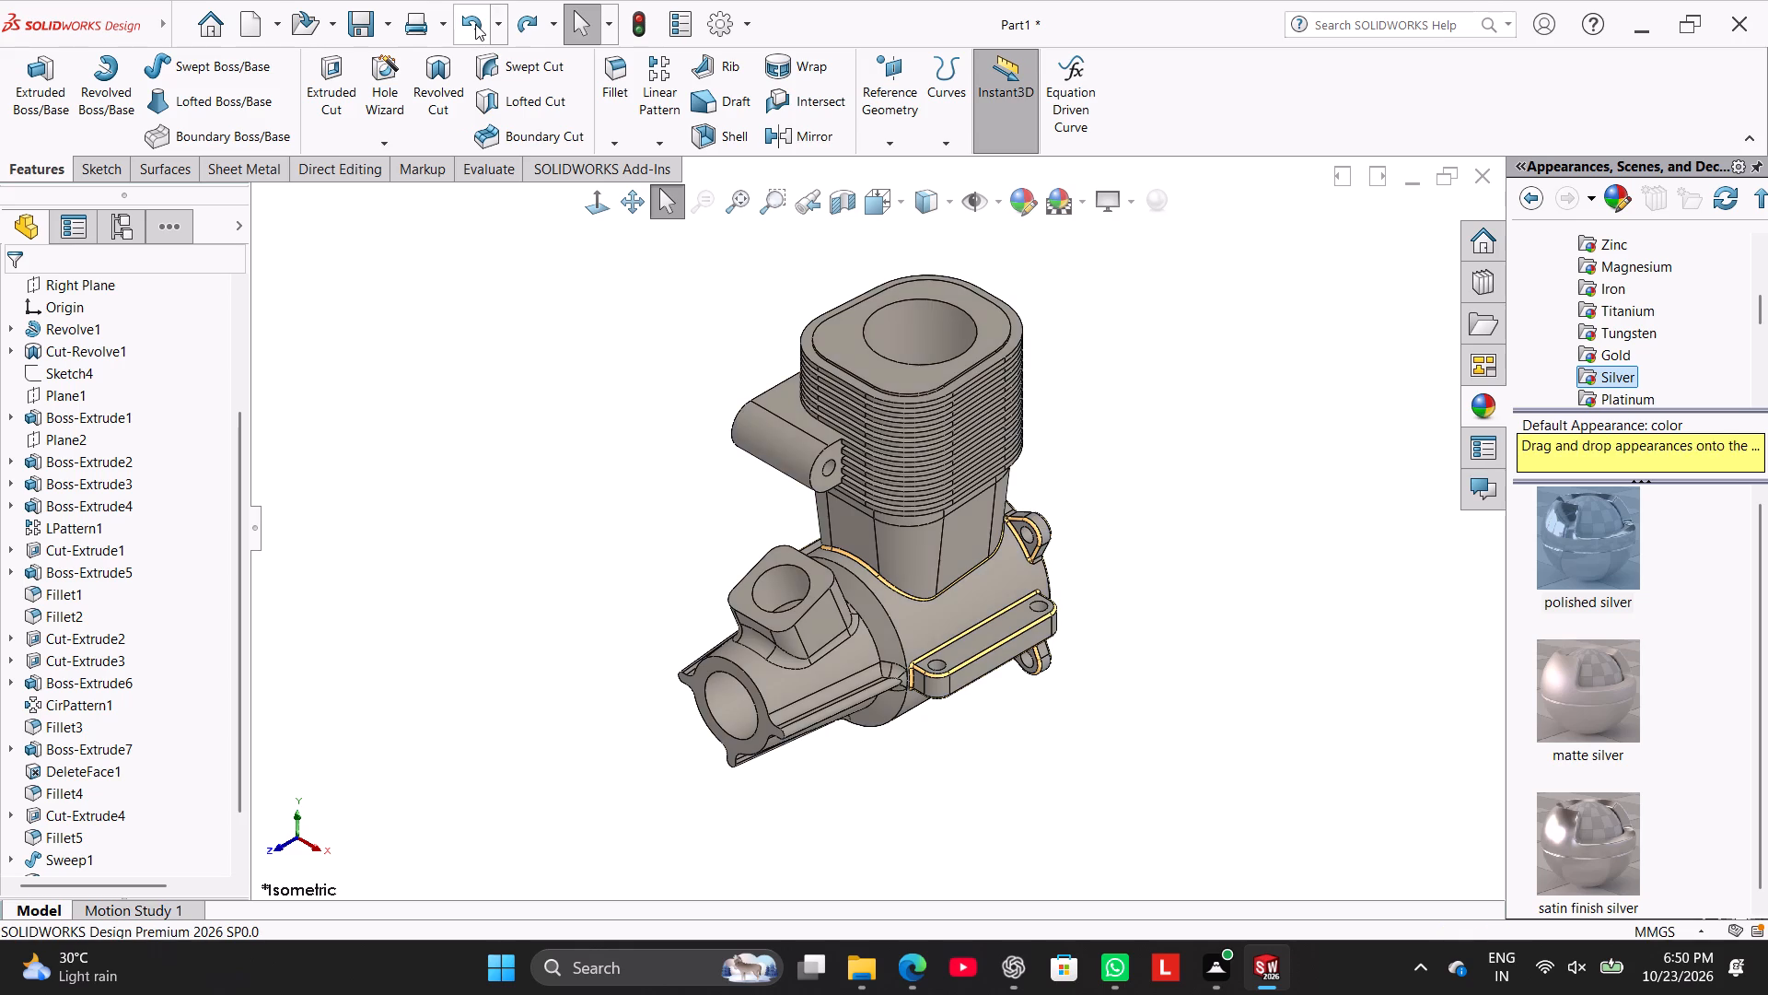
click(475, 24)
click(475, 24)
click(475, 24)
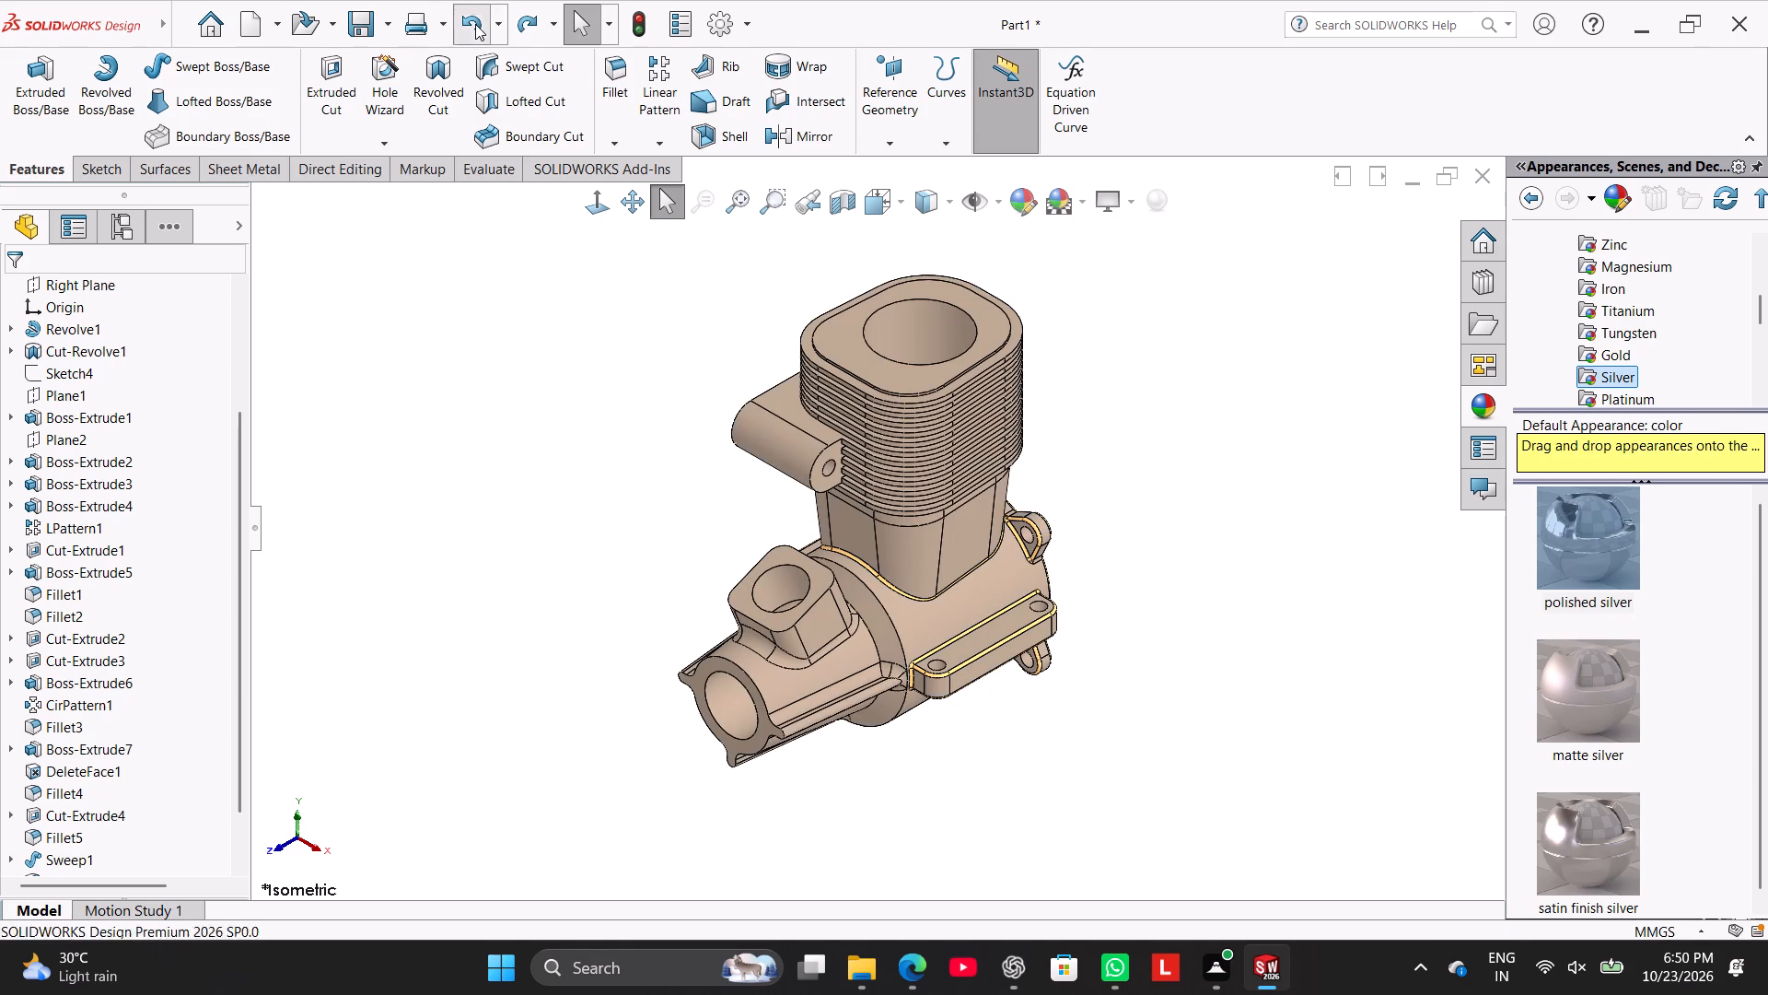
click(475, 24)
click(475, 24)
click(475, 24)
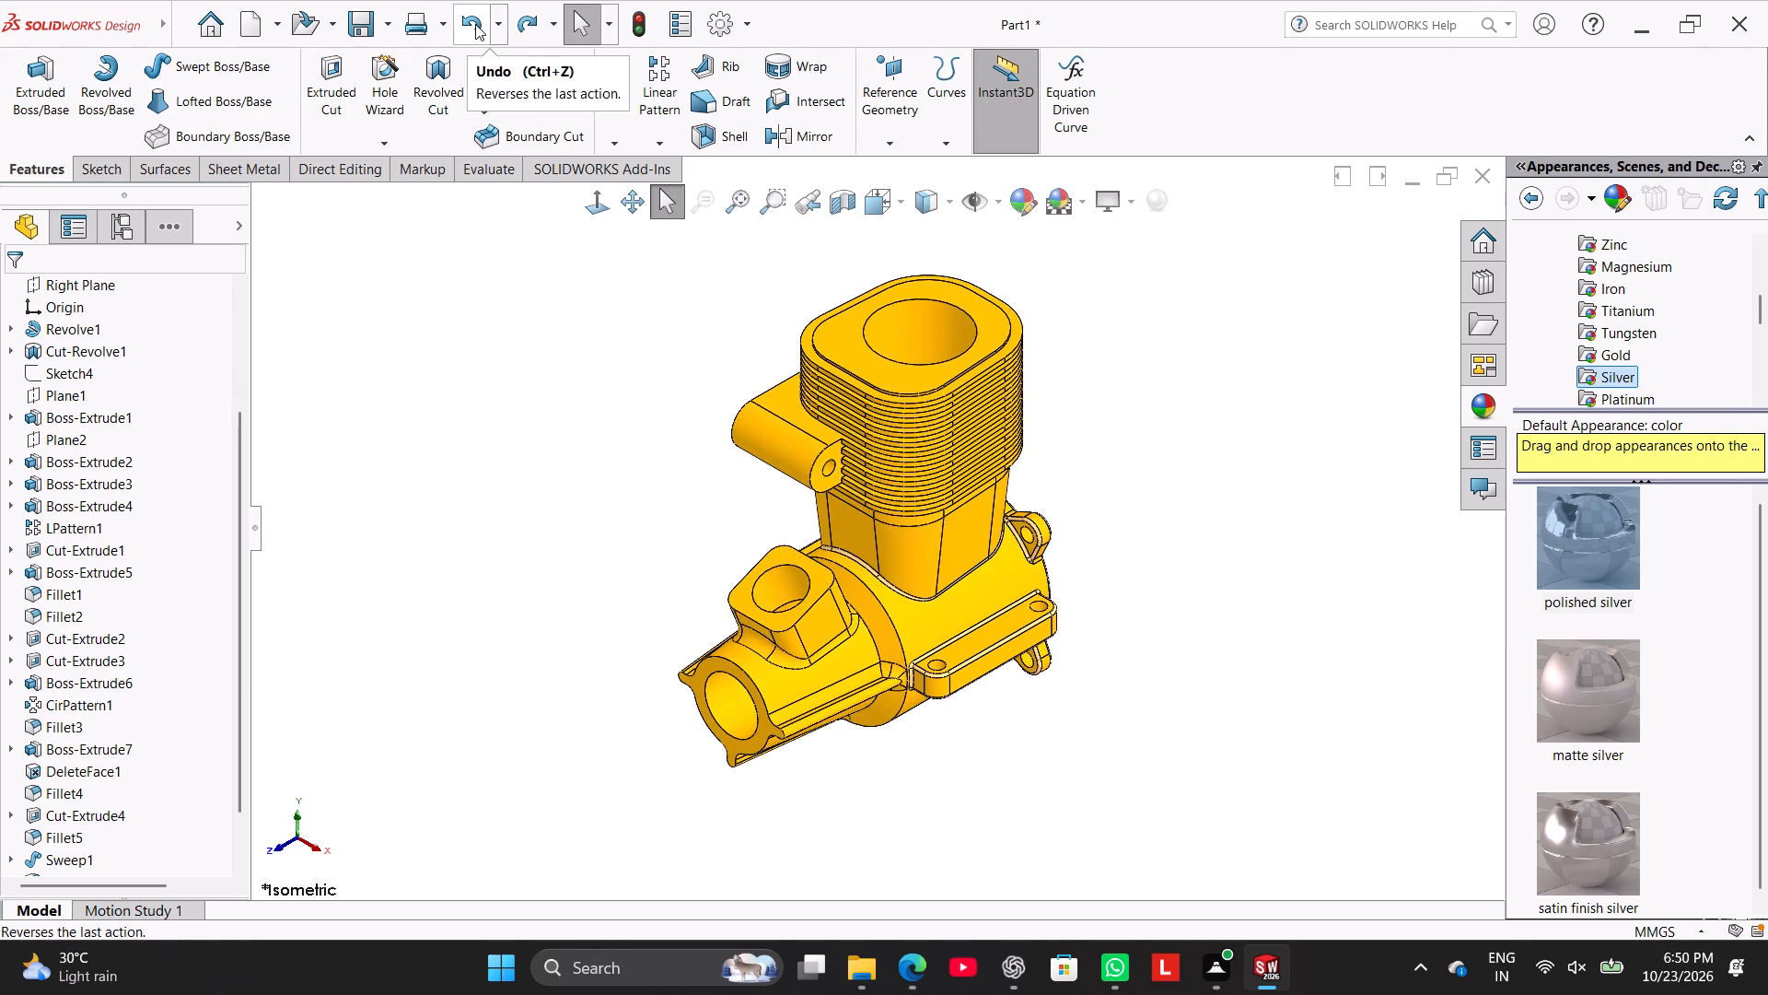
click(475, 24)
click(475, 24)
click(475, 24)
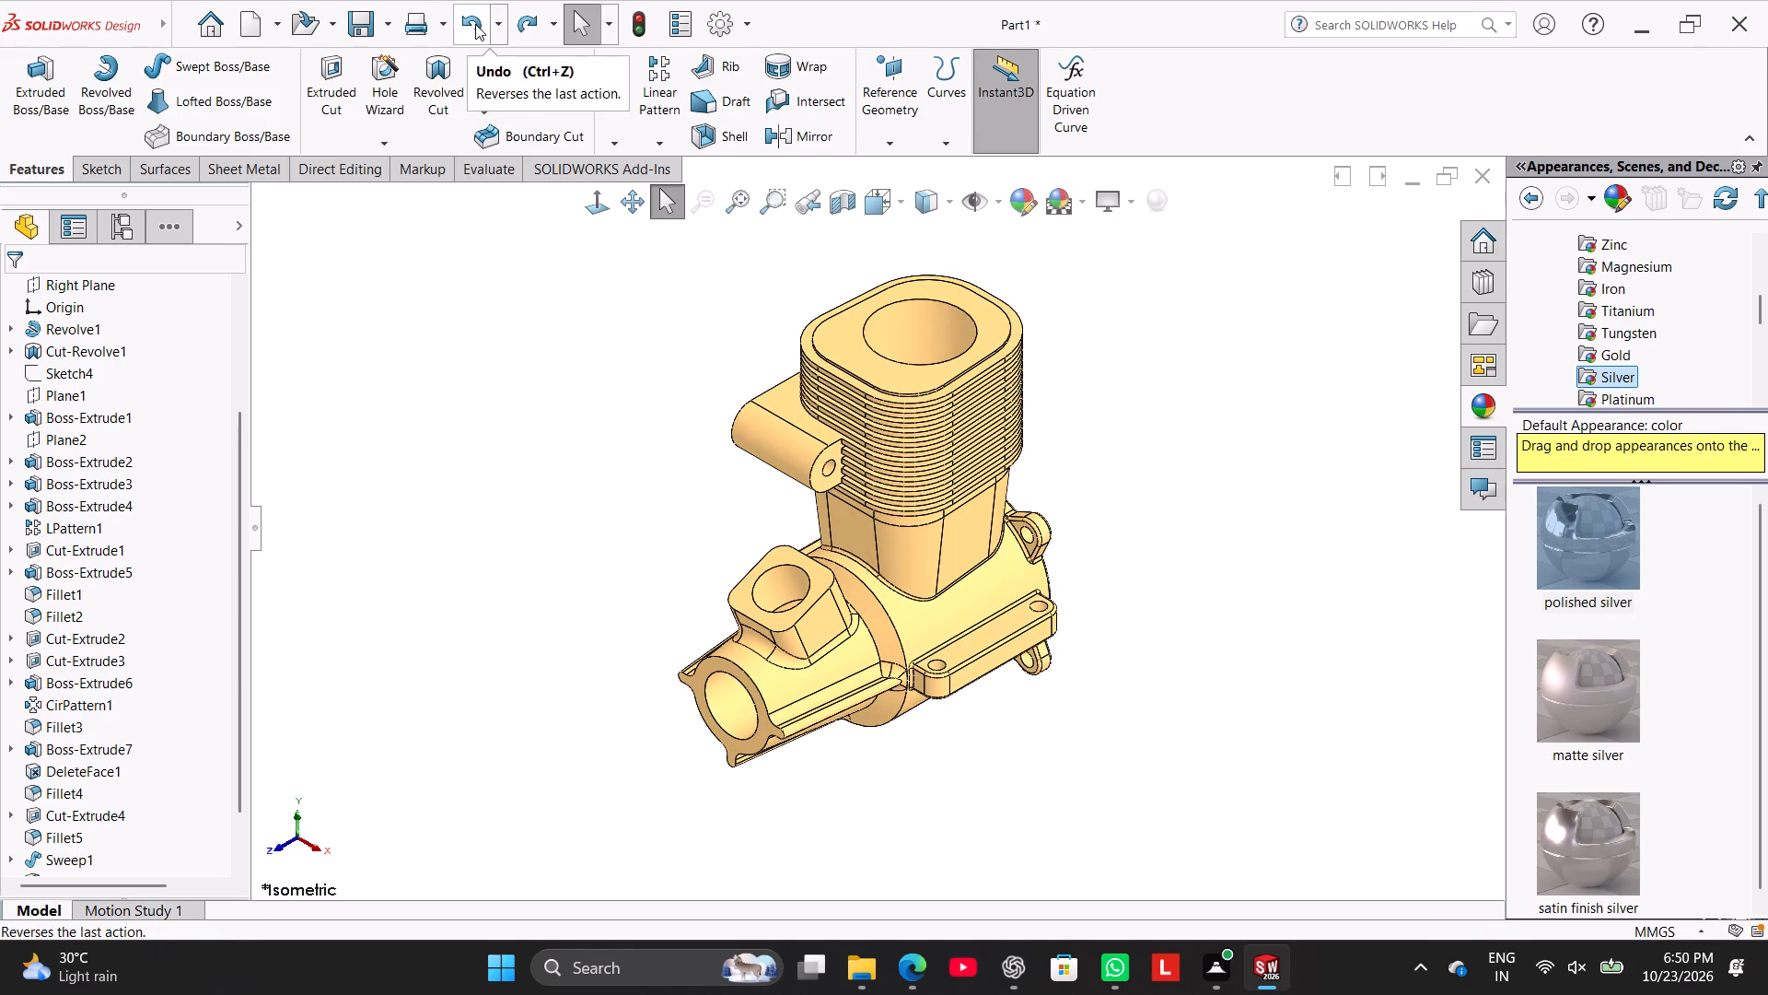
click(475, 24)
click(475, 24)
click(475, 24)
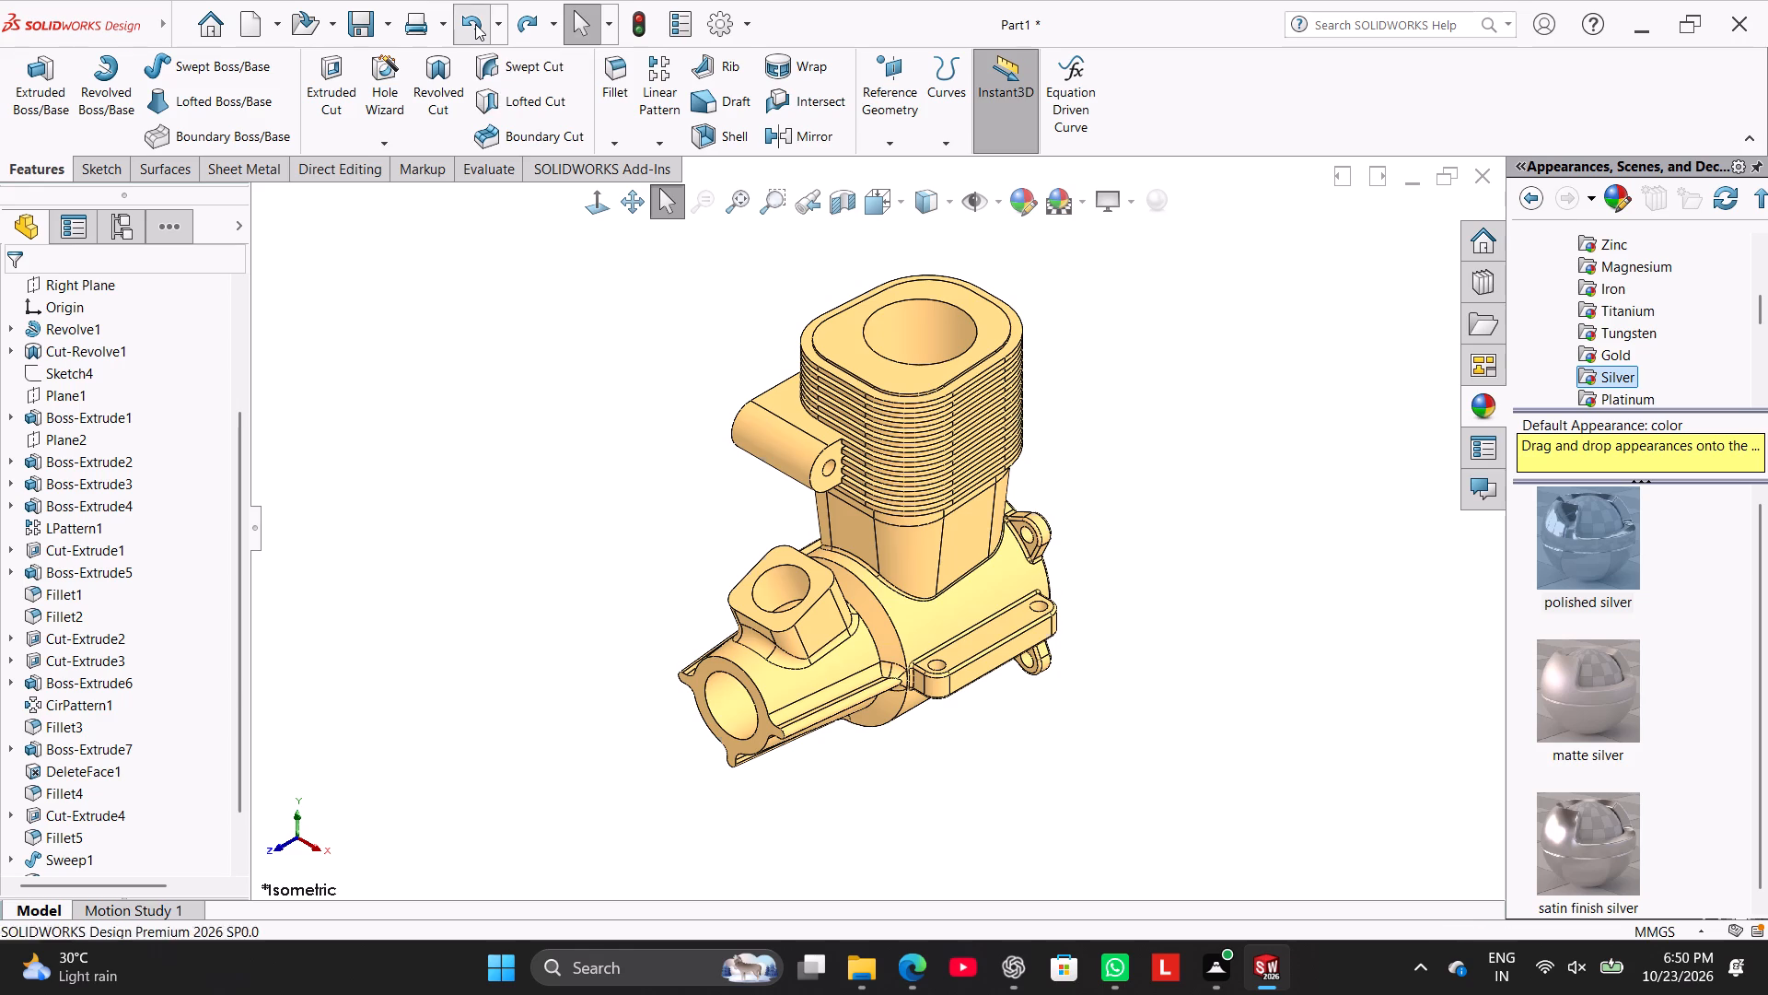
click(475, 26)
click(477, 26)
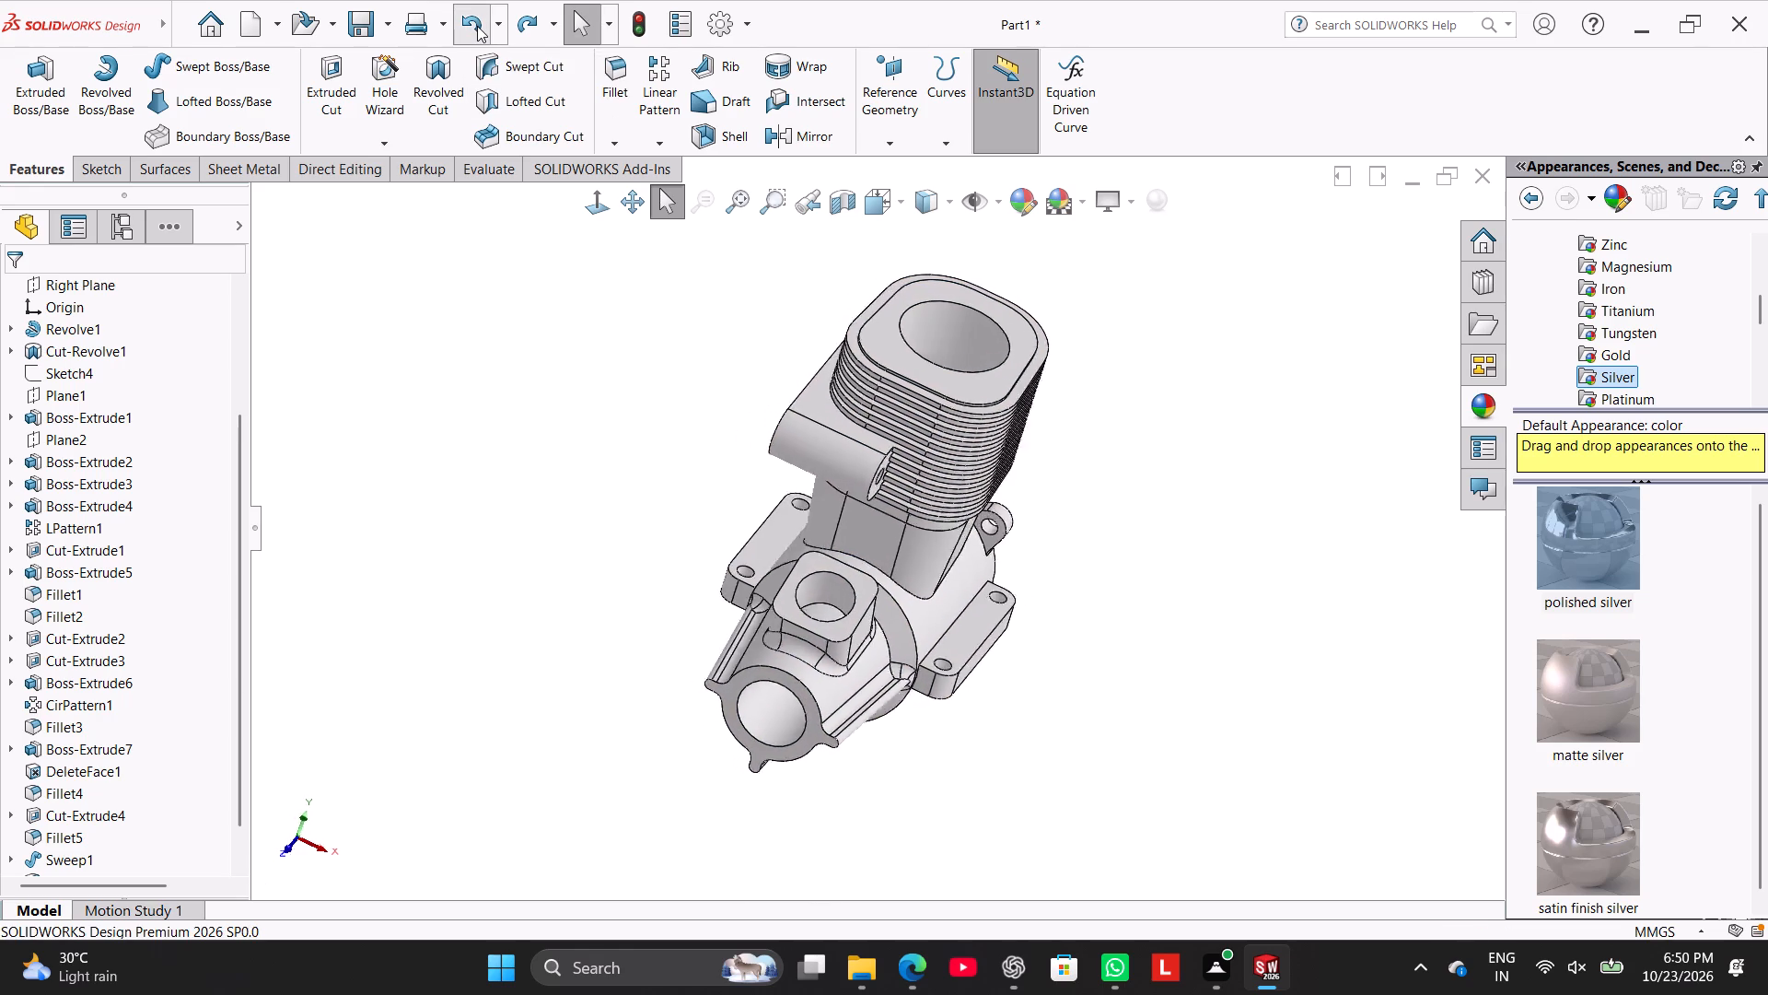
middle_drag(551, 569, 428, 535)
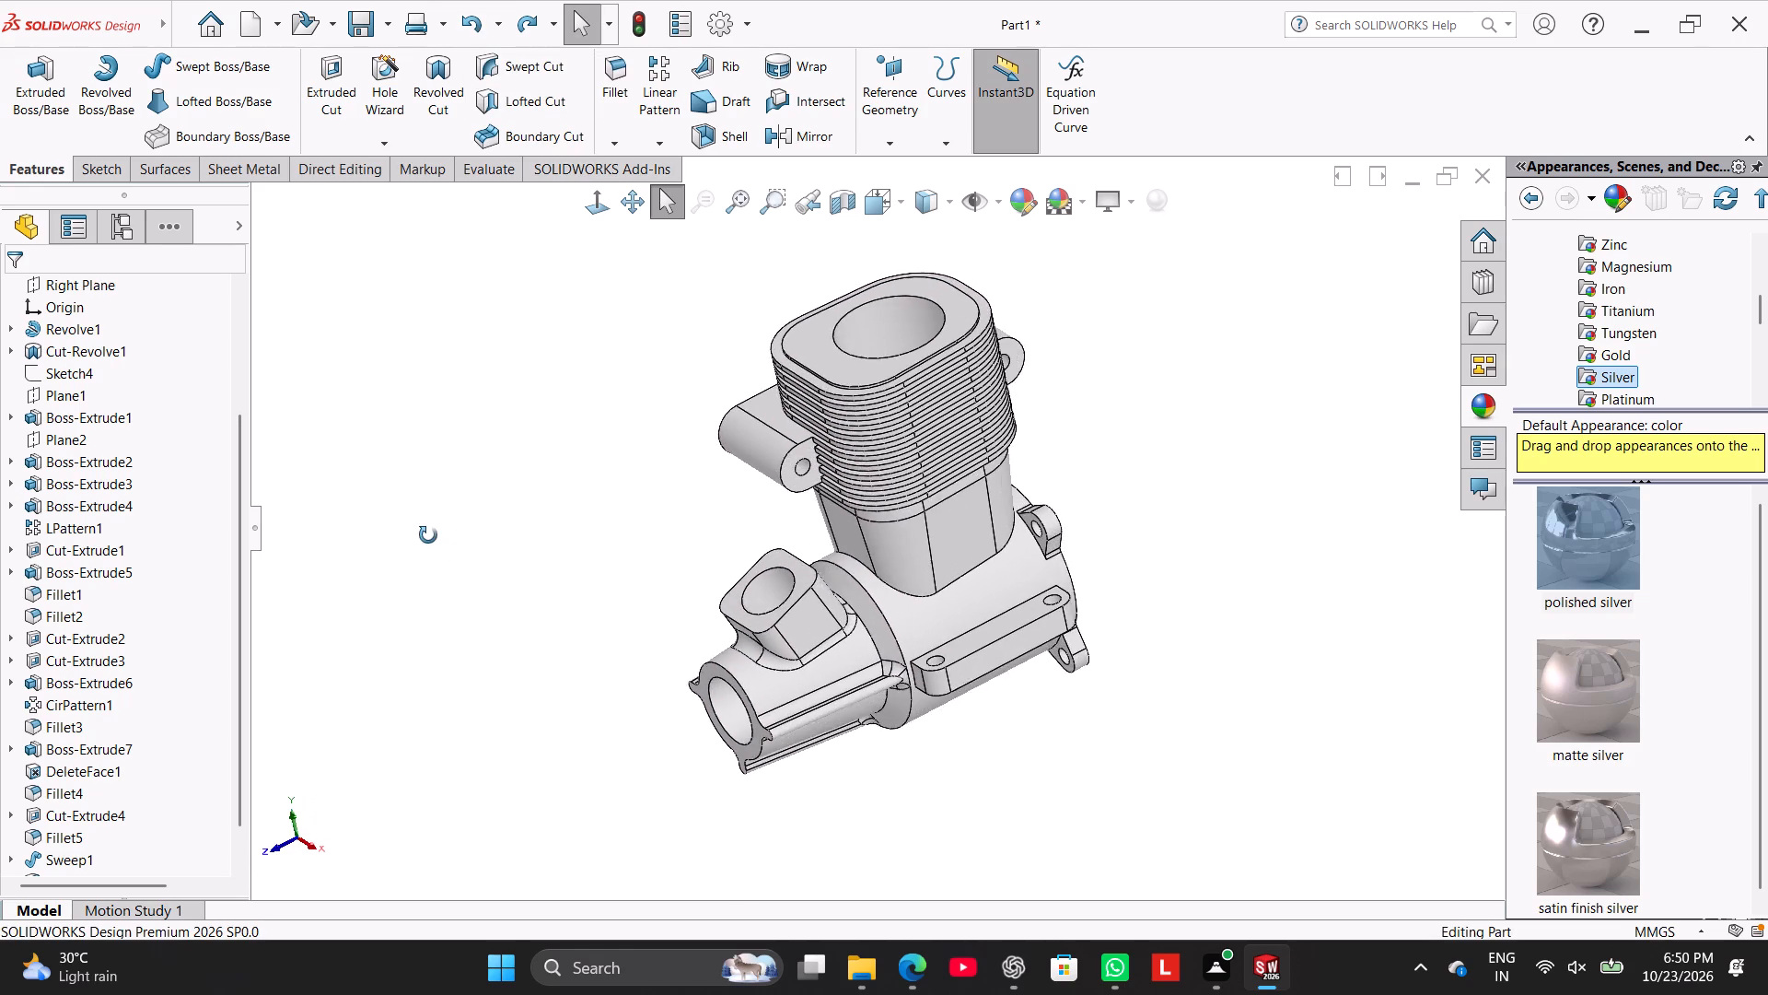
middle_drag(428, 535, 419, 526)
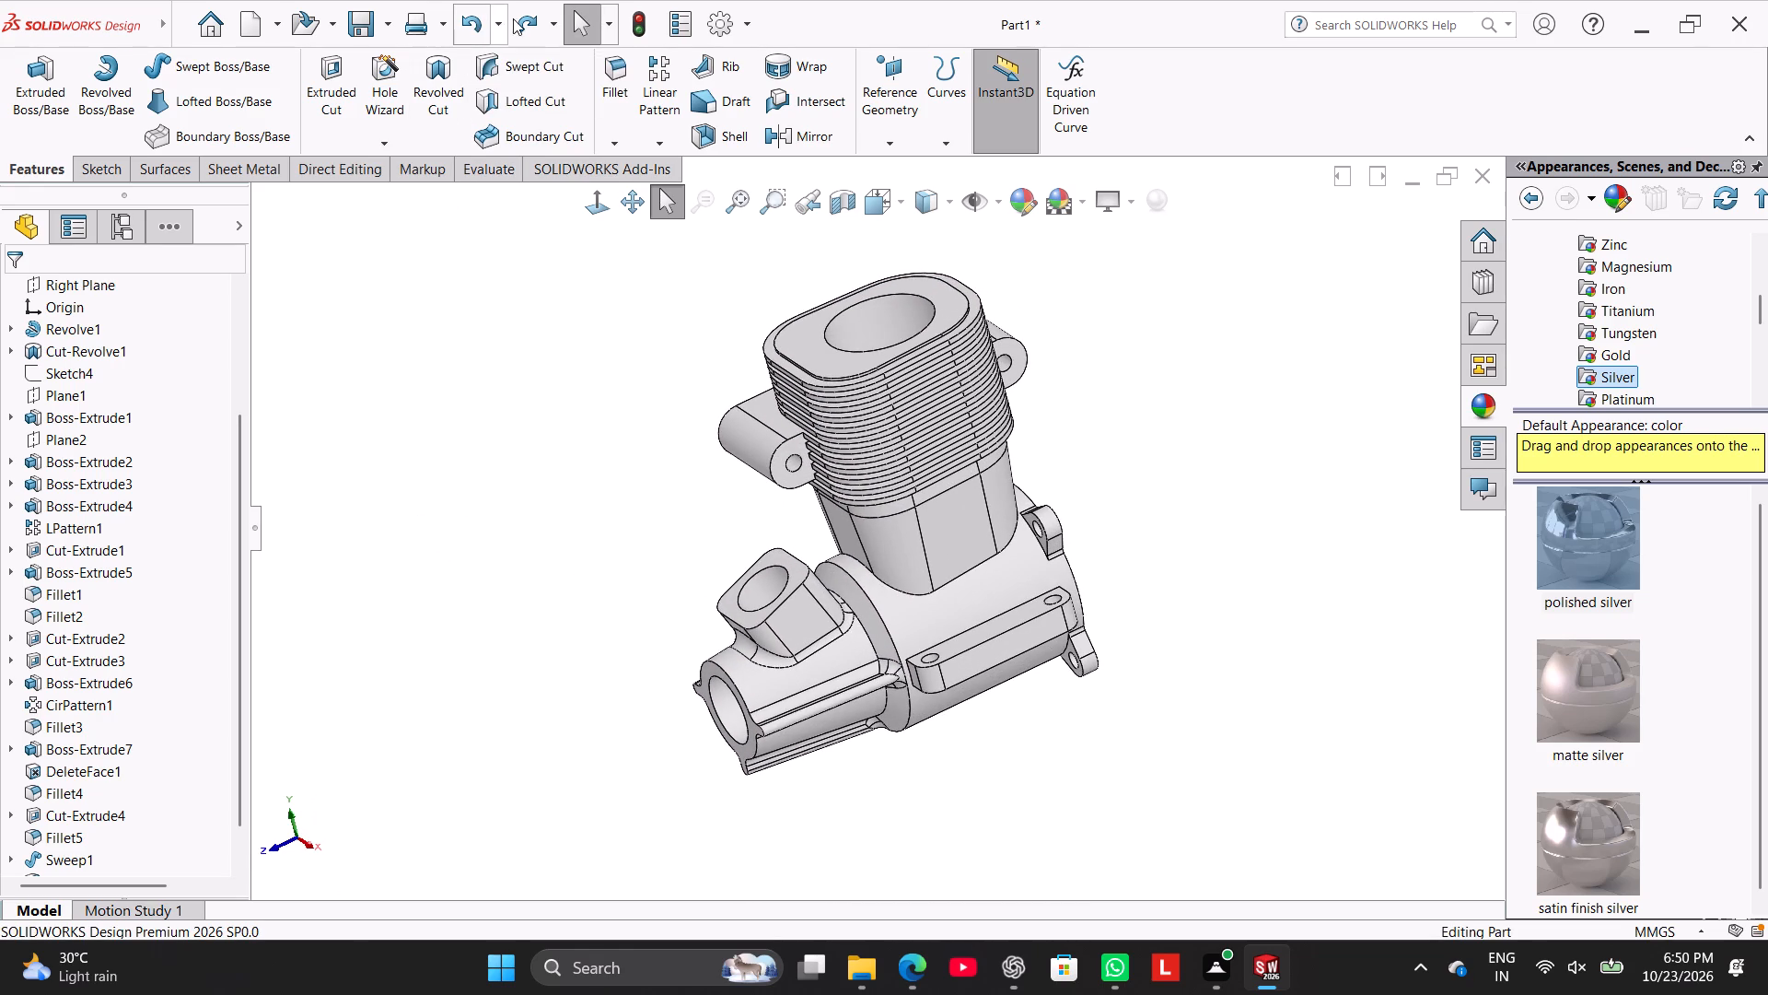
click(525, 18)
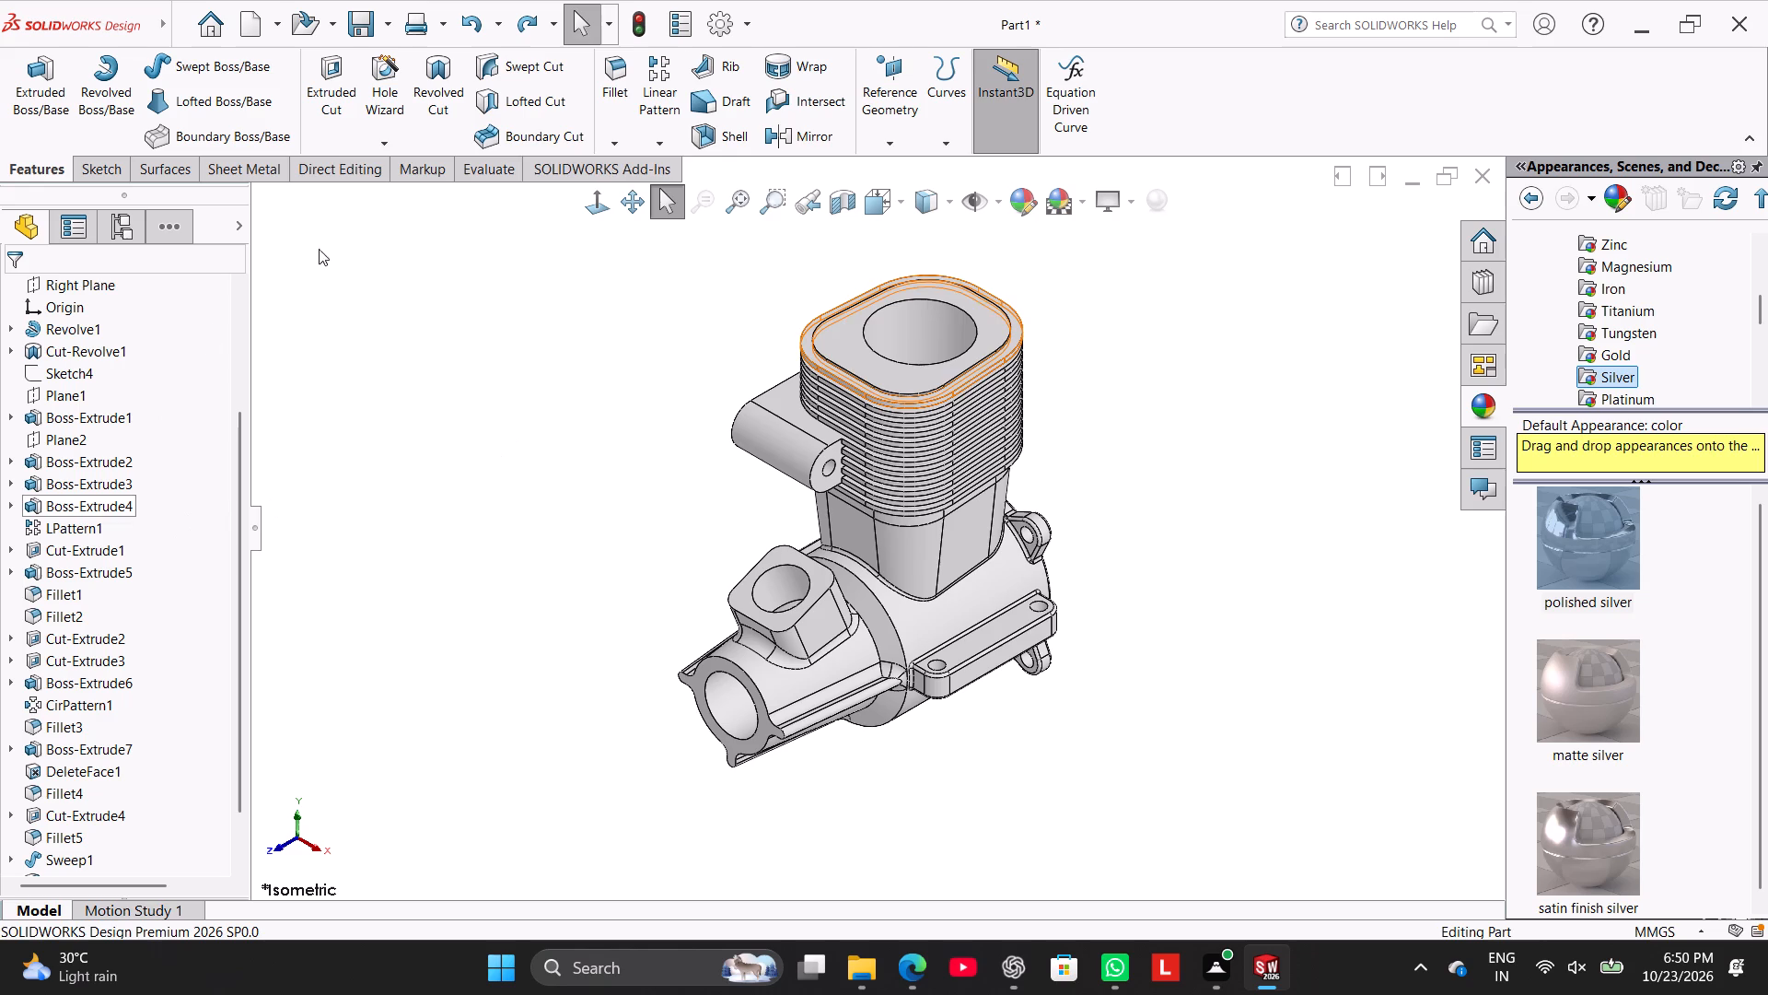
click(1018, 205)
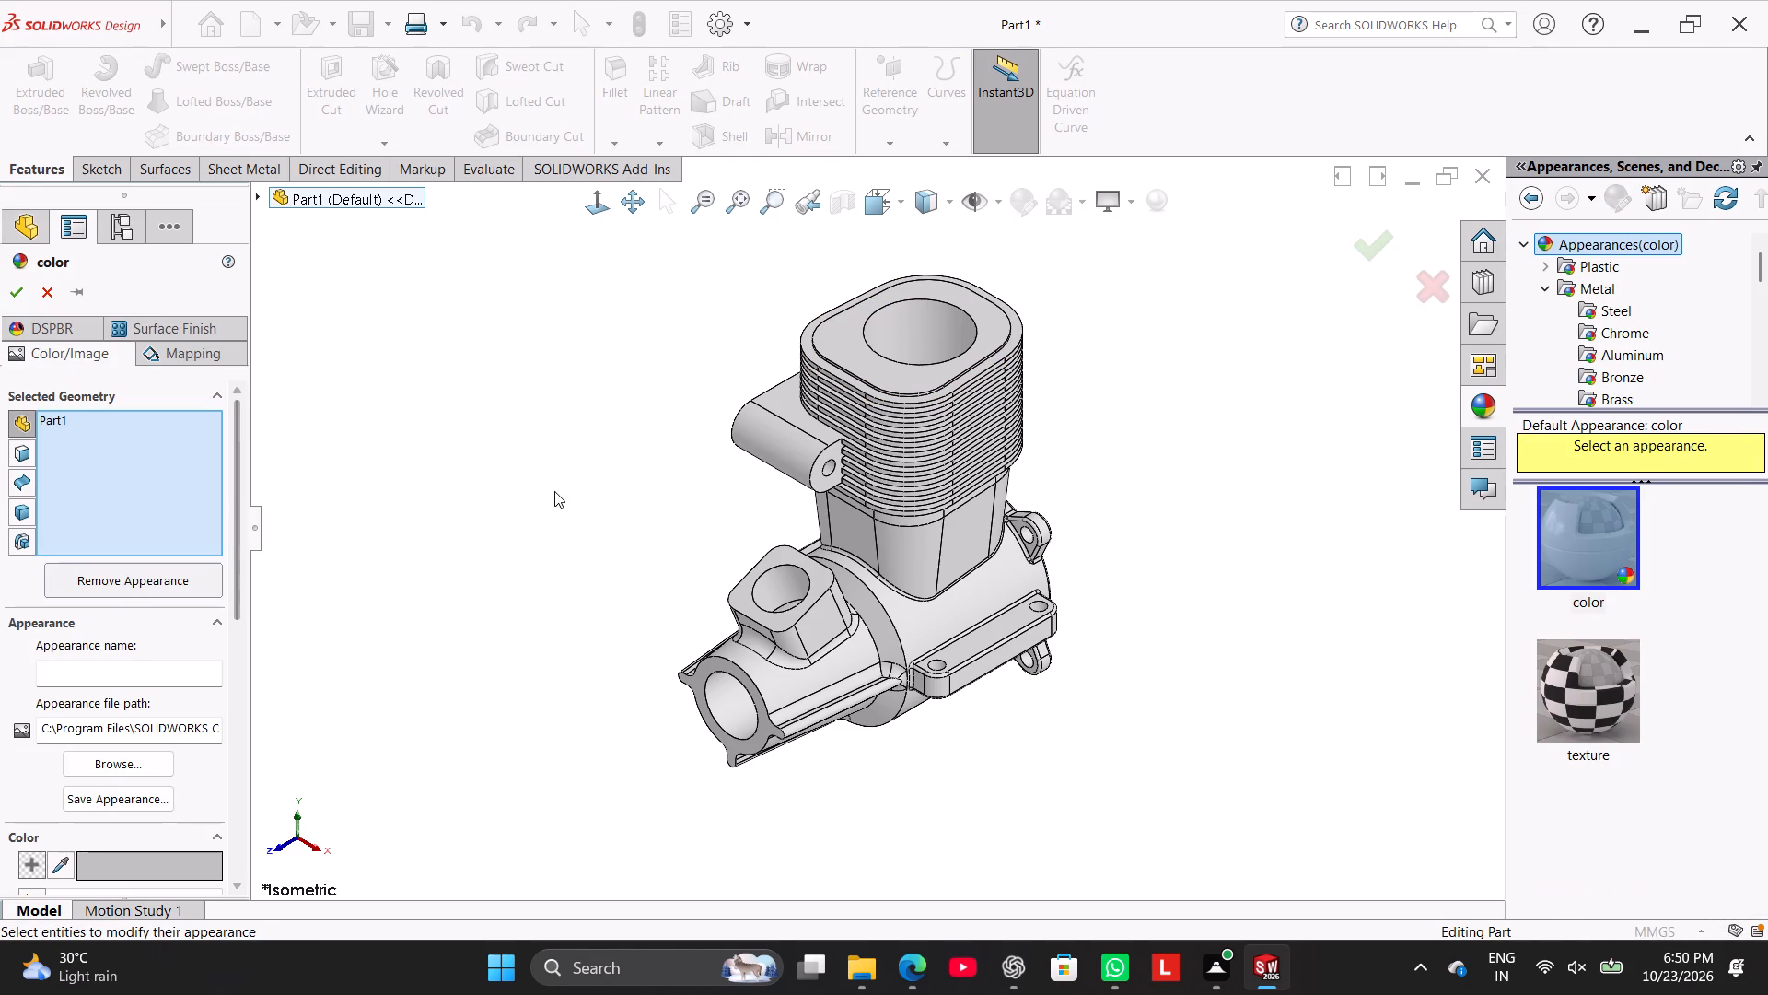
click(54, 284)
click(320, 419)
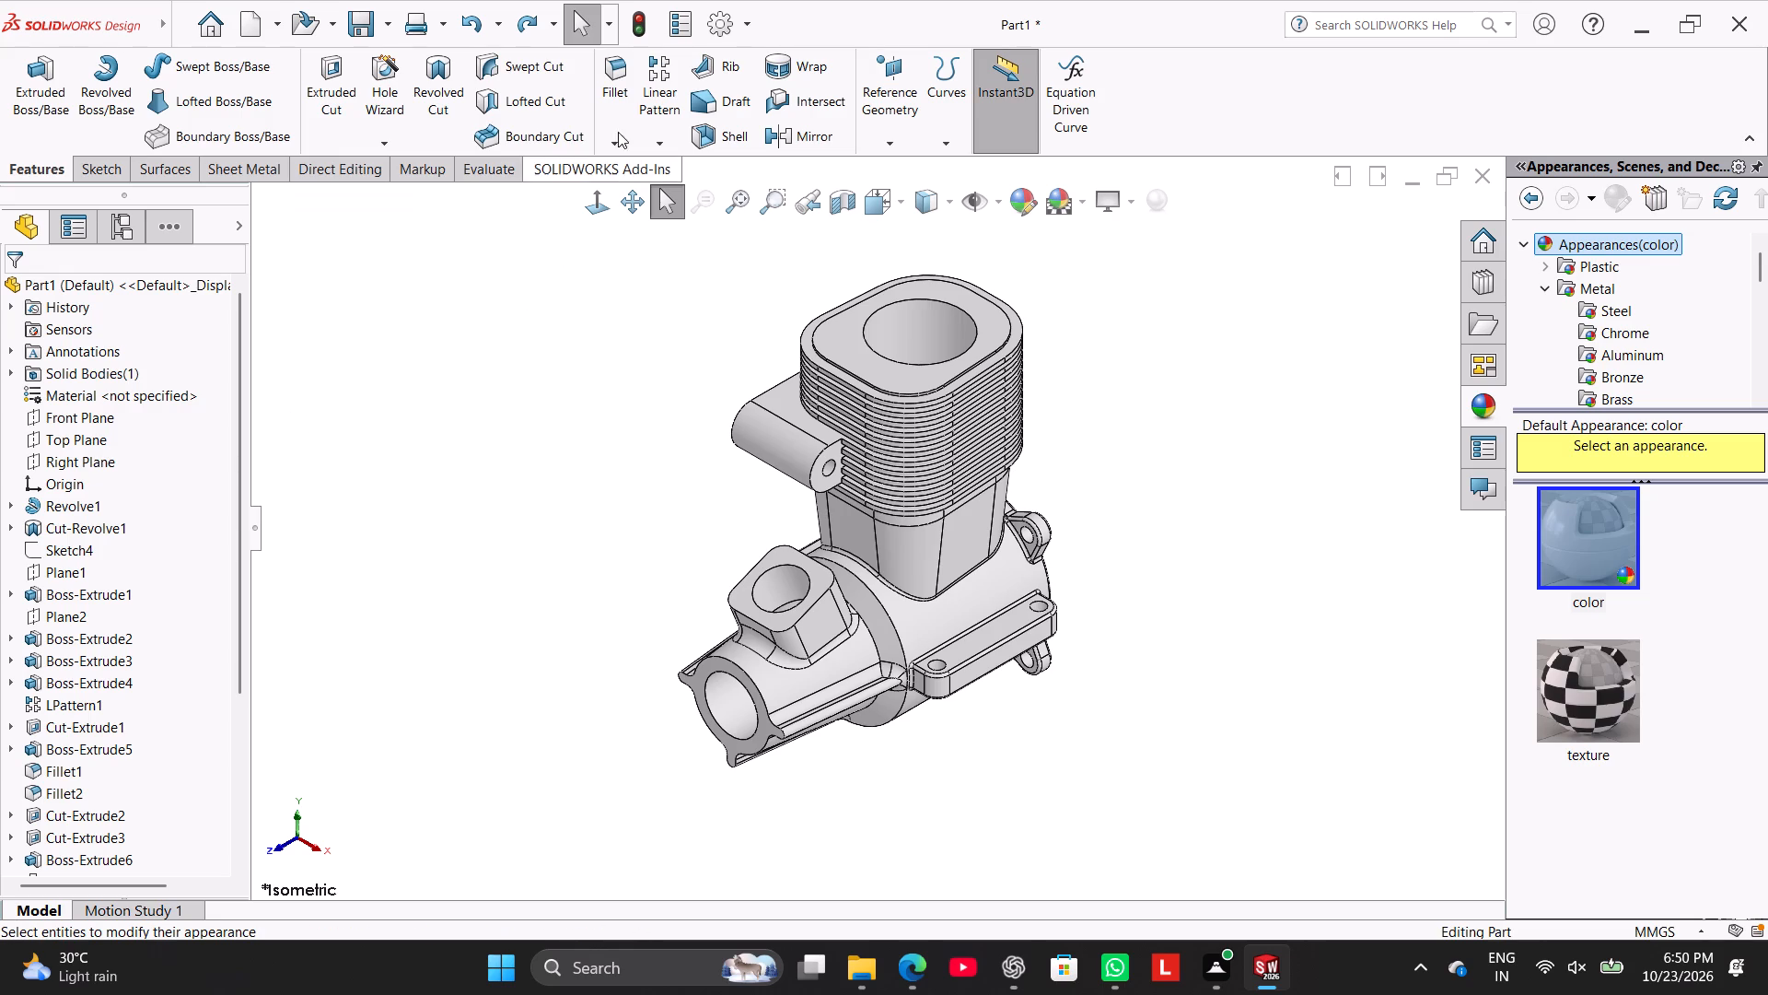
Fillet the four curved edges at the ends of the recess in the two-hole flange beside the cooling fins with a 0.5 mm radius.
click(624, 98)
middle_drag(634, 414, 864, 631)
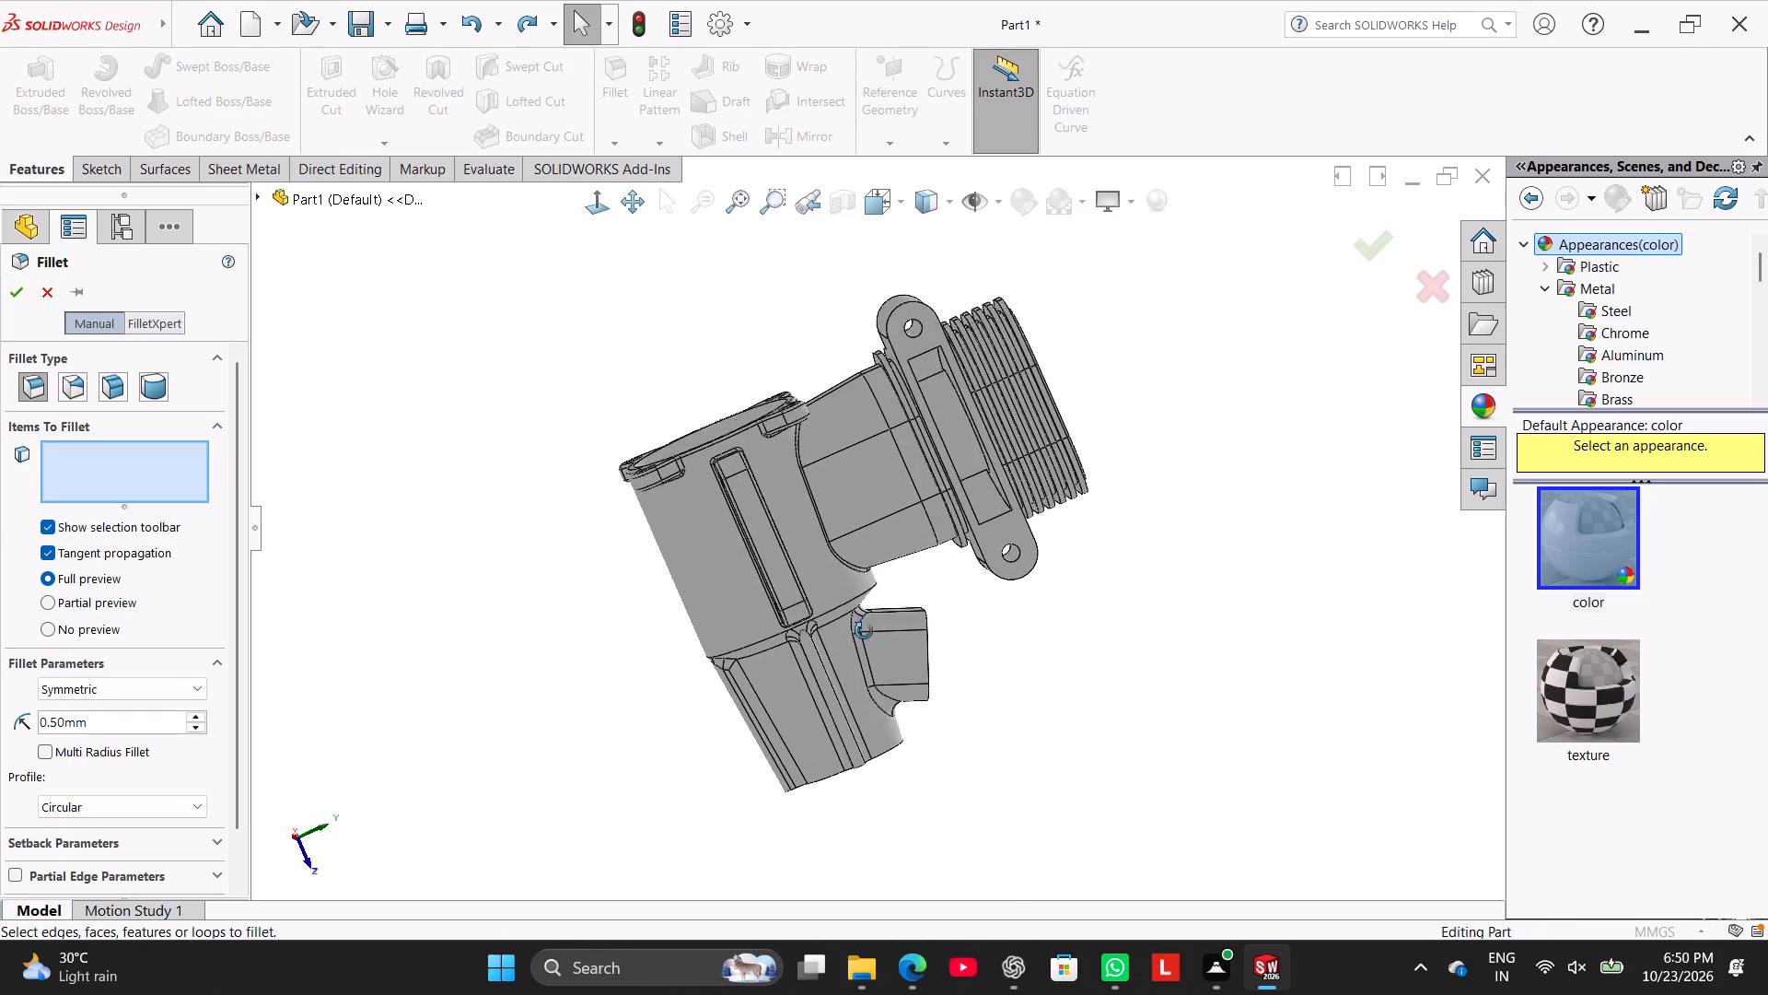
middle_drag(864, 631, 860, 616)
scroll(931, 531, down, 3)
middle_drag(990, 584, 952, 628)
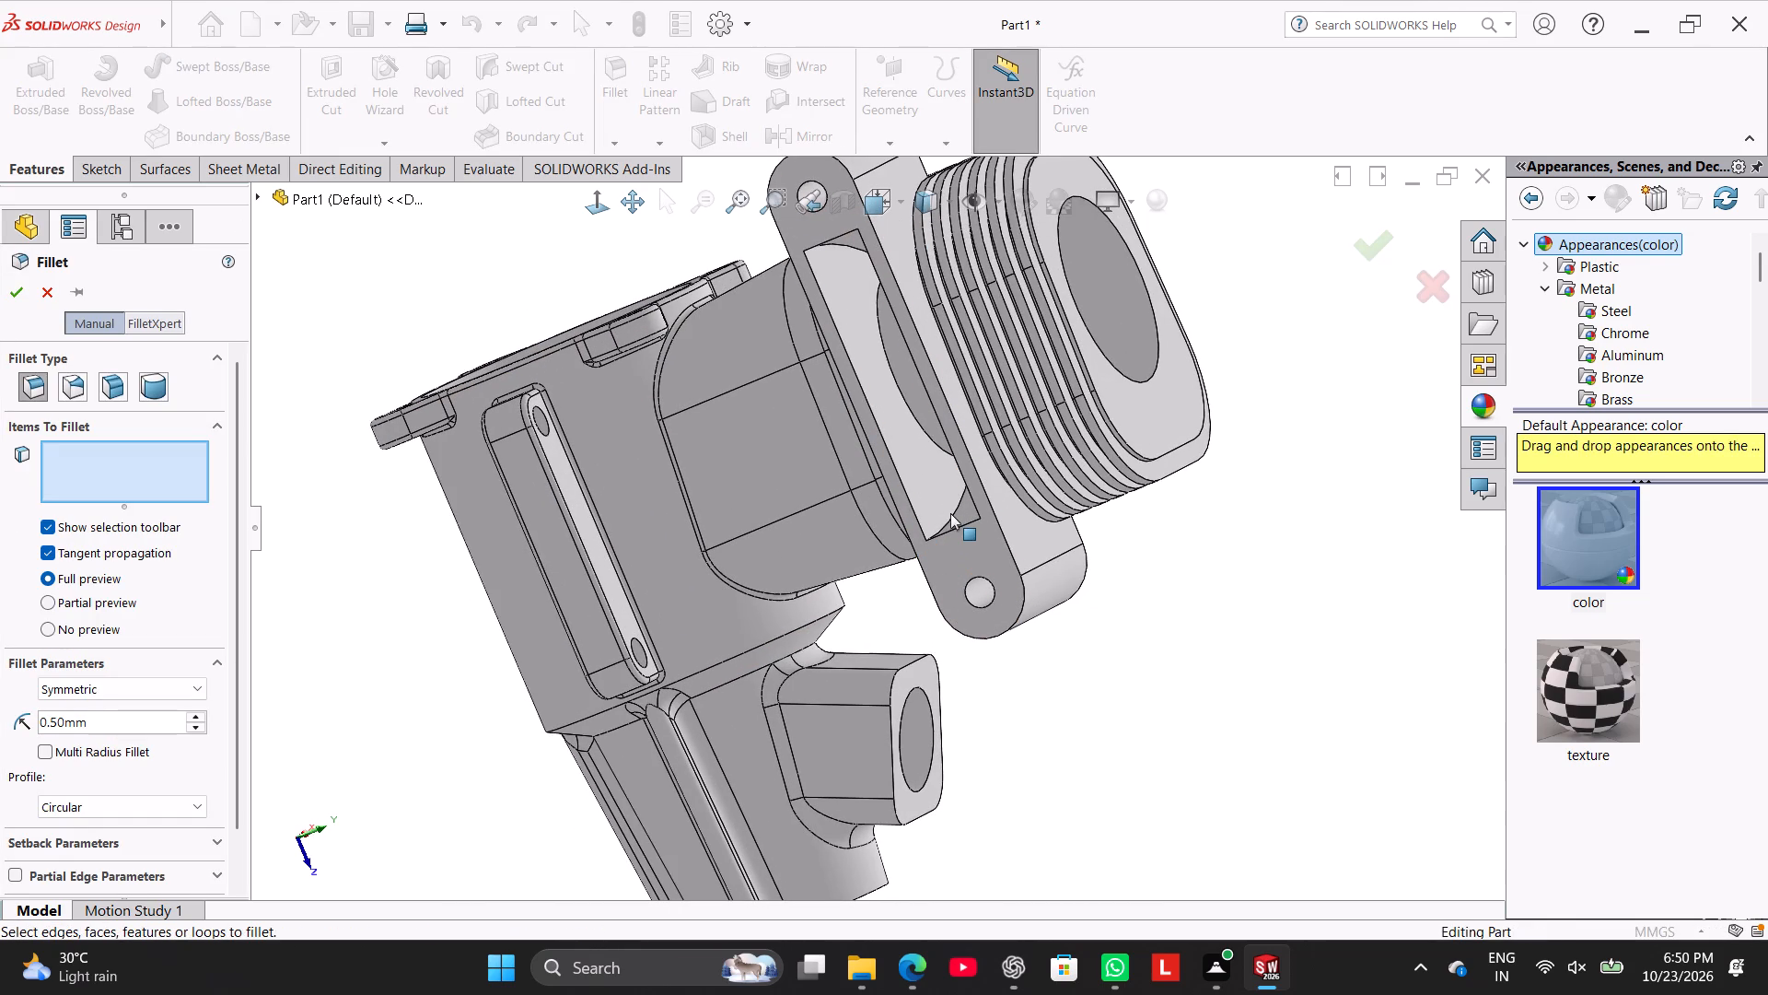
click(950, 513)
middle_drag(878, 538, 885, 541)
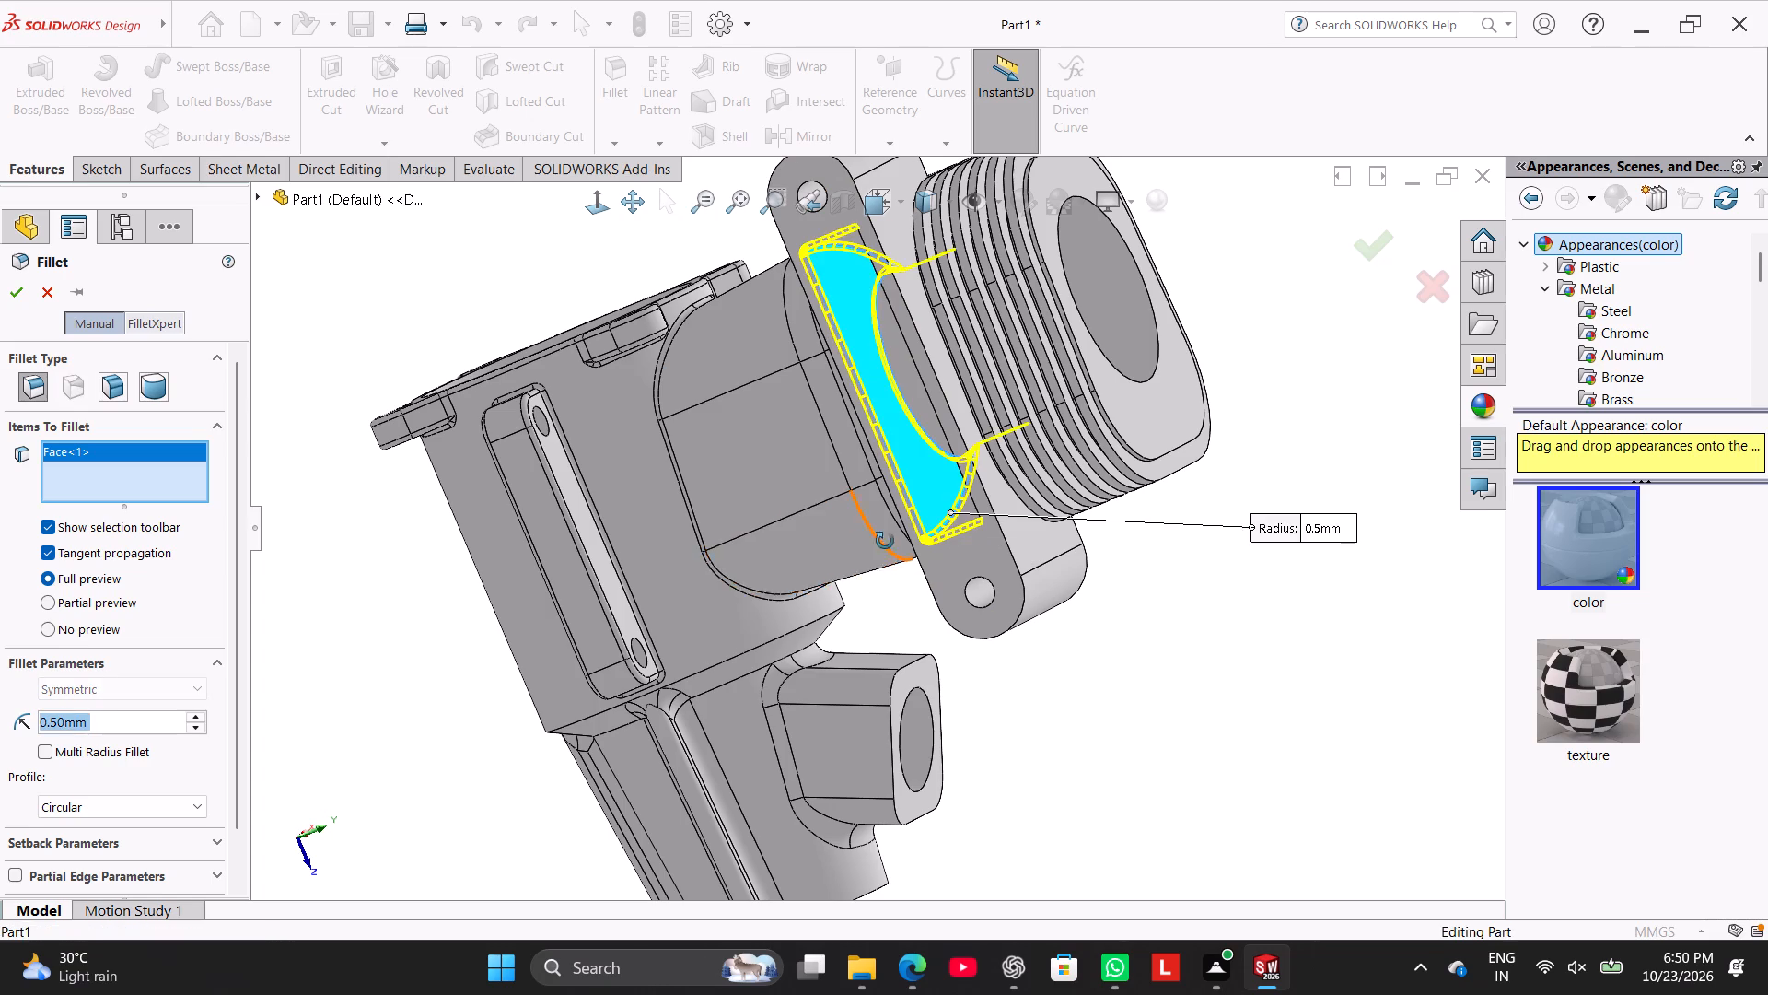
middle_drag(885, 541, 867, 469)
right_click(96, 442)
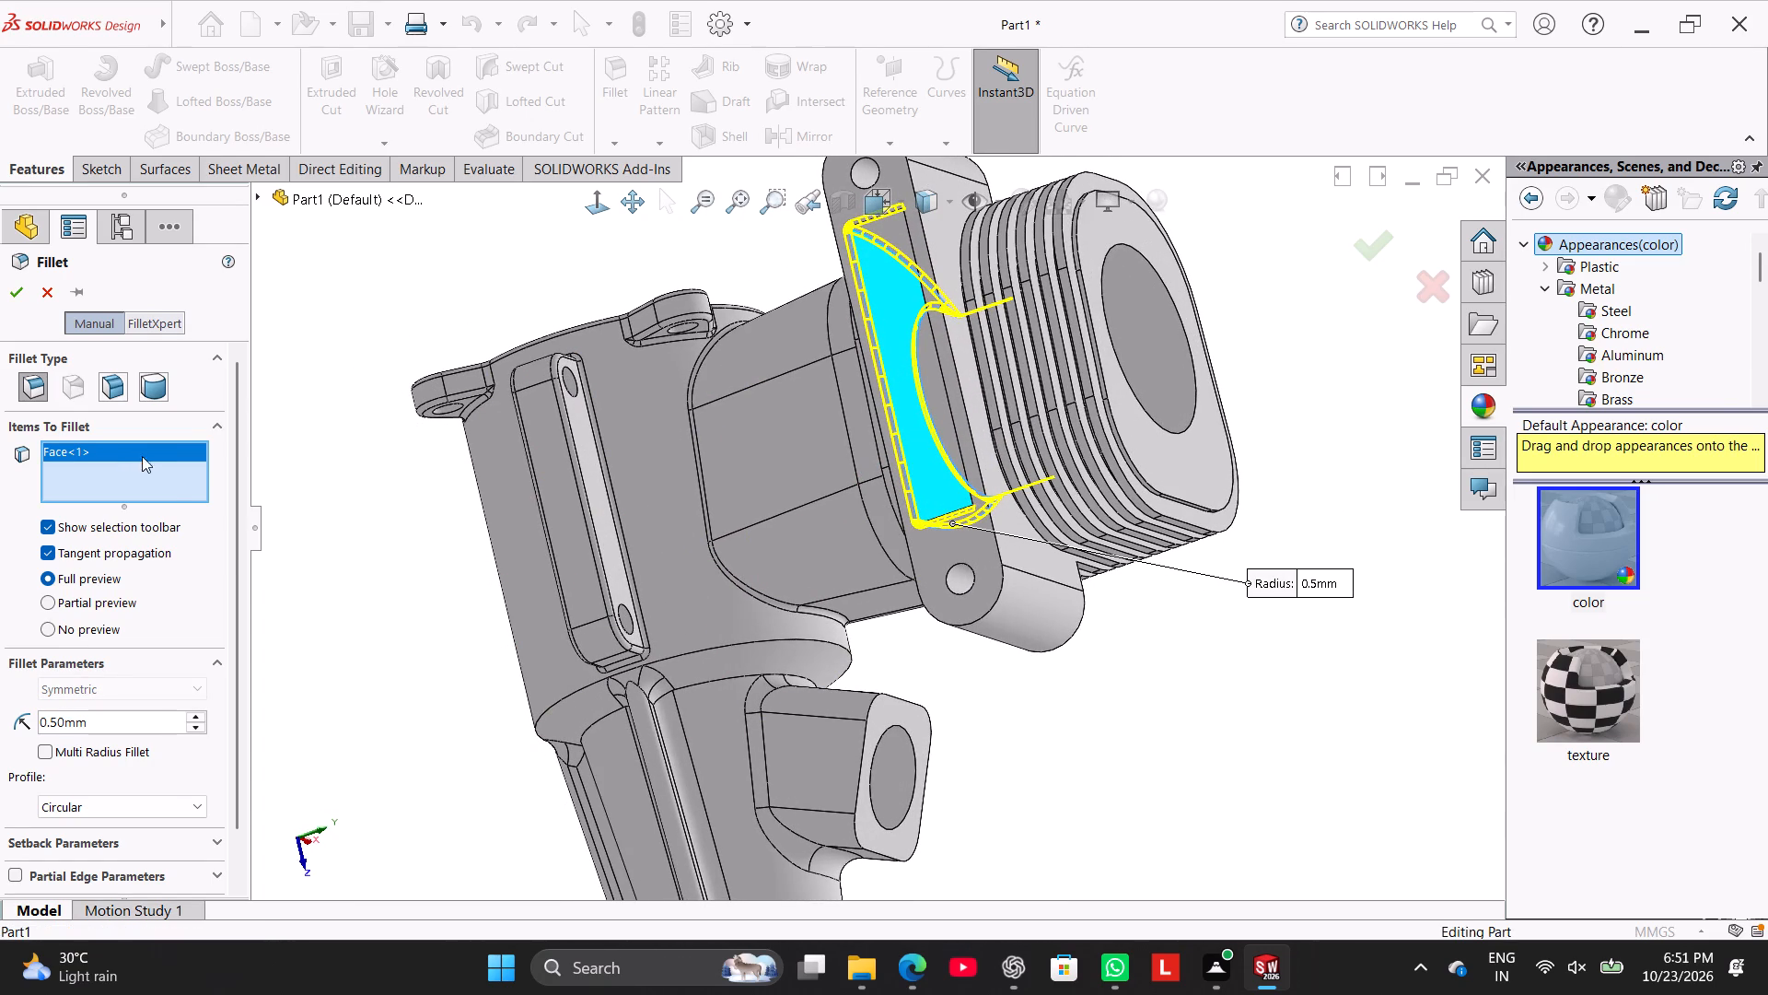
right_click(144, 458)
click(176, 490)
scroll(848, 446, down, 2)
middle_drag(977, 565, 1018, 669)
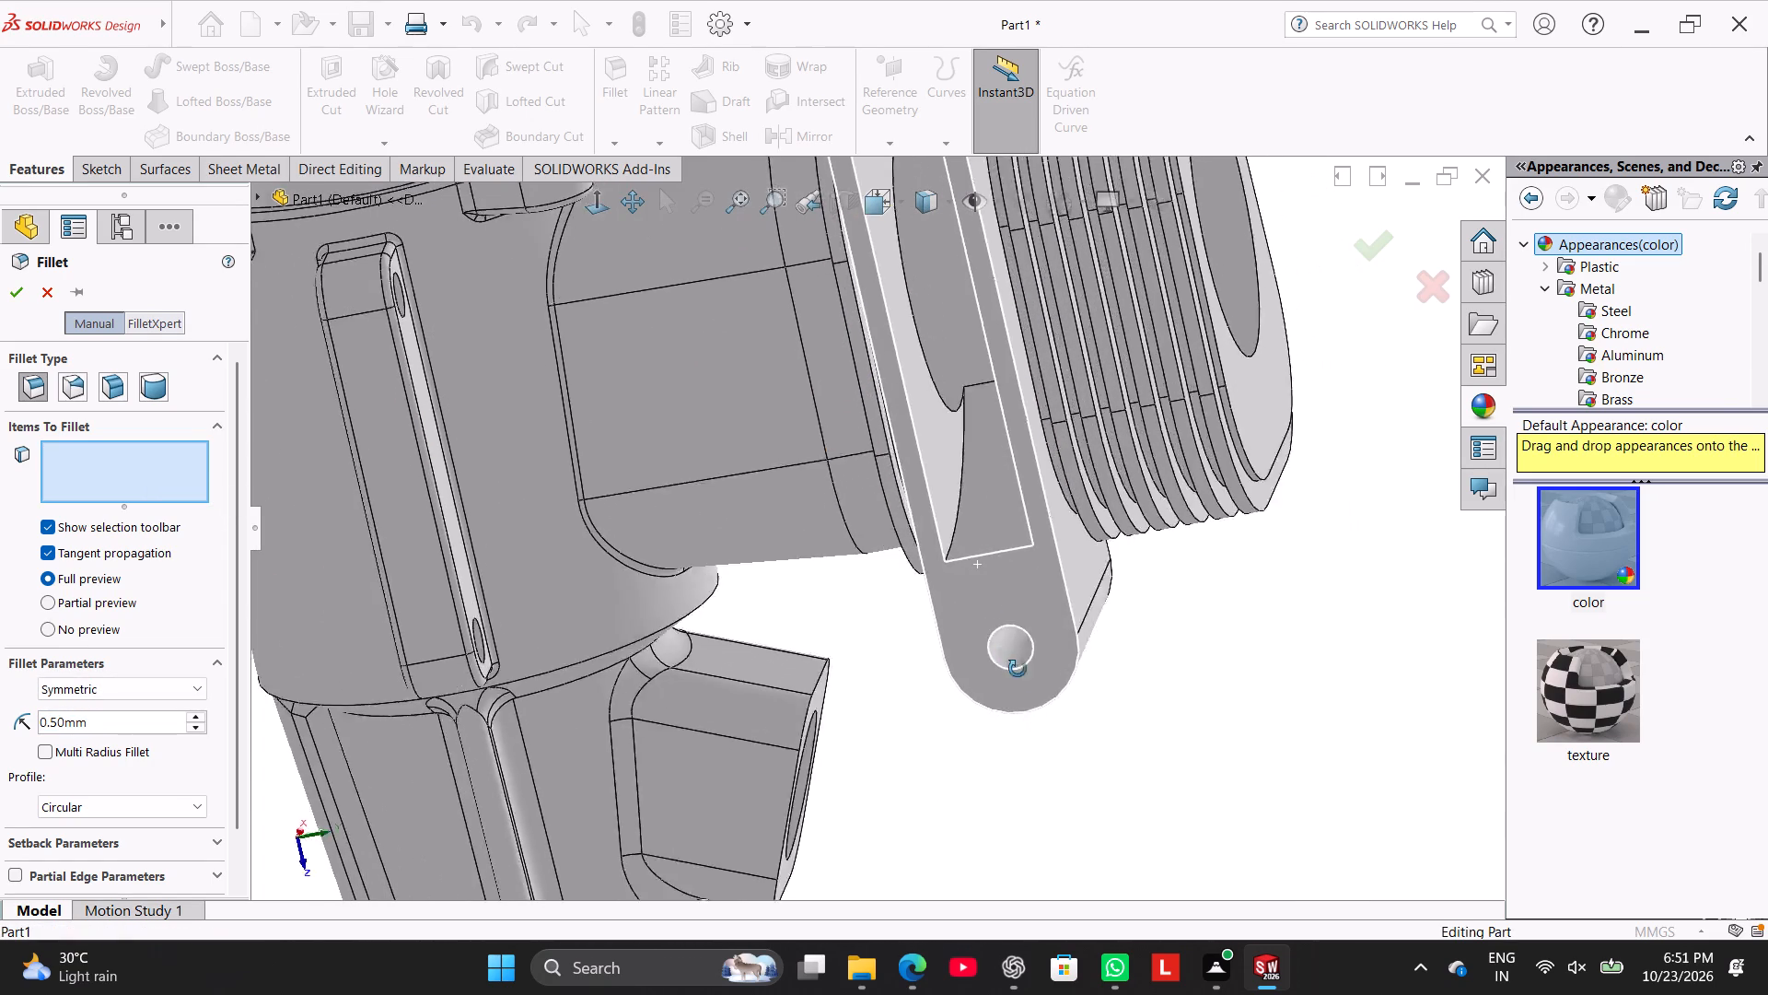
middle_drag(1018, 669, 1019, 694)
click(948, 467)
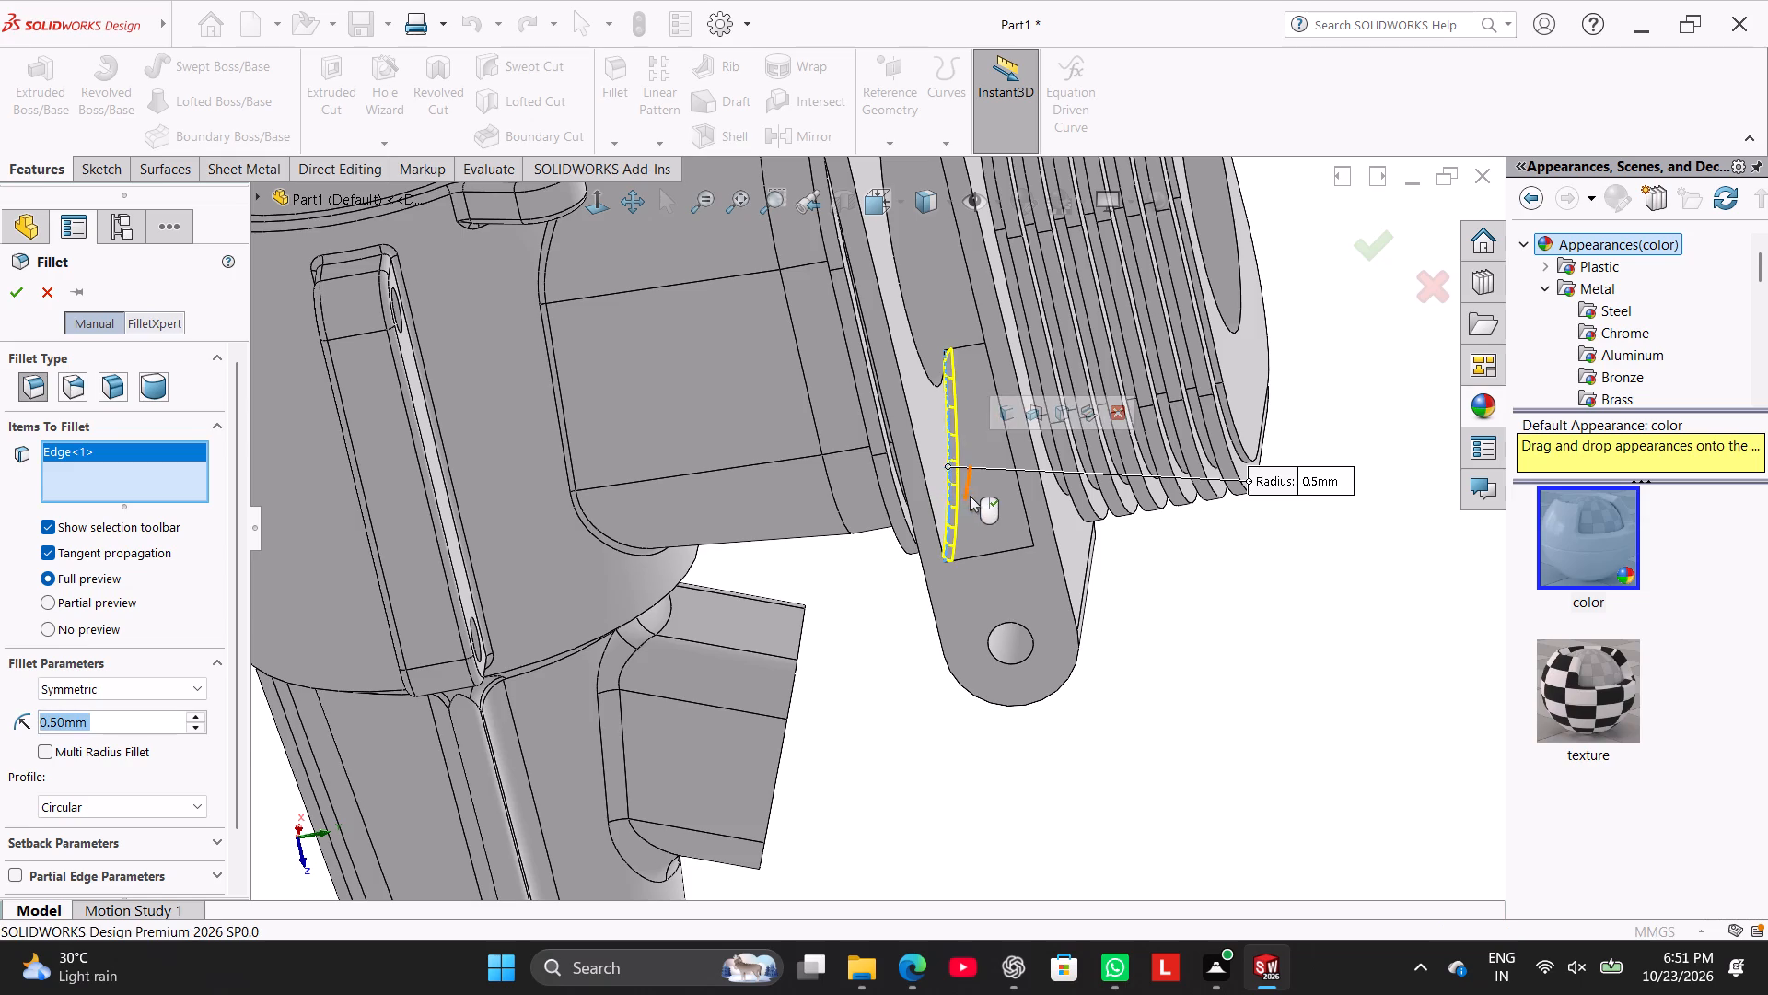
scroll(971, 496, up, 3)
middle_drag(910, 435, 871, 293)
scroll(849, 247, up, 2)
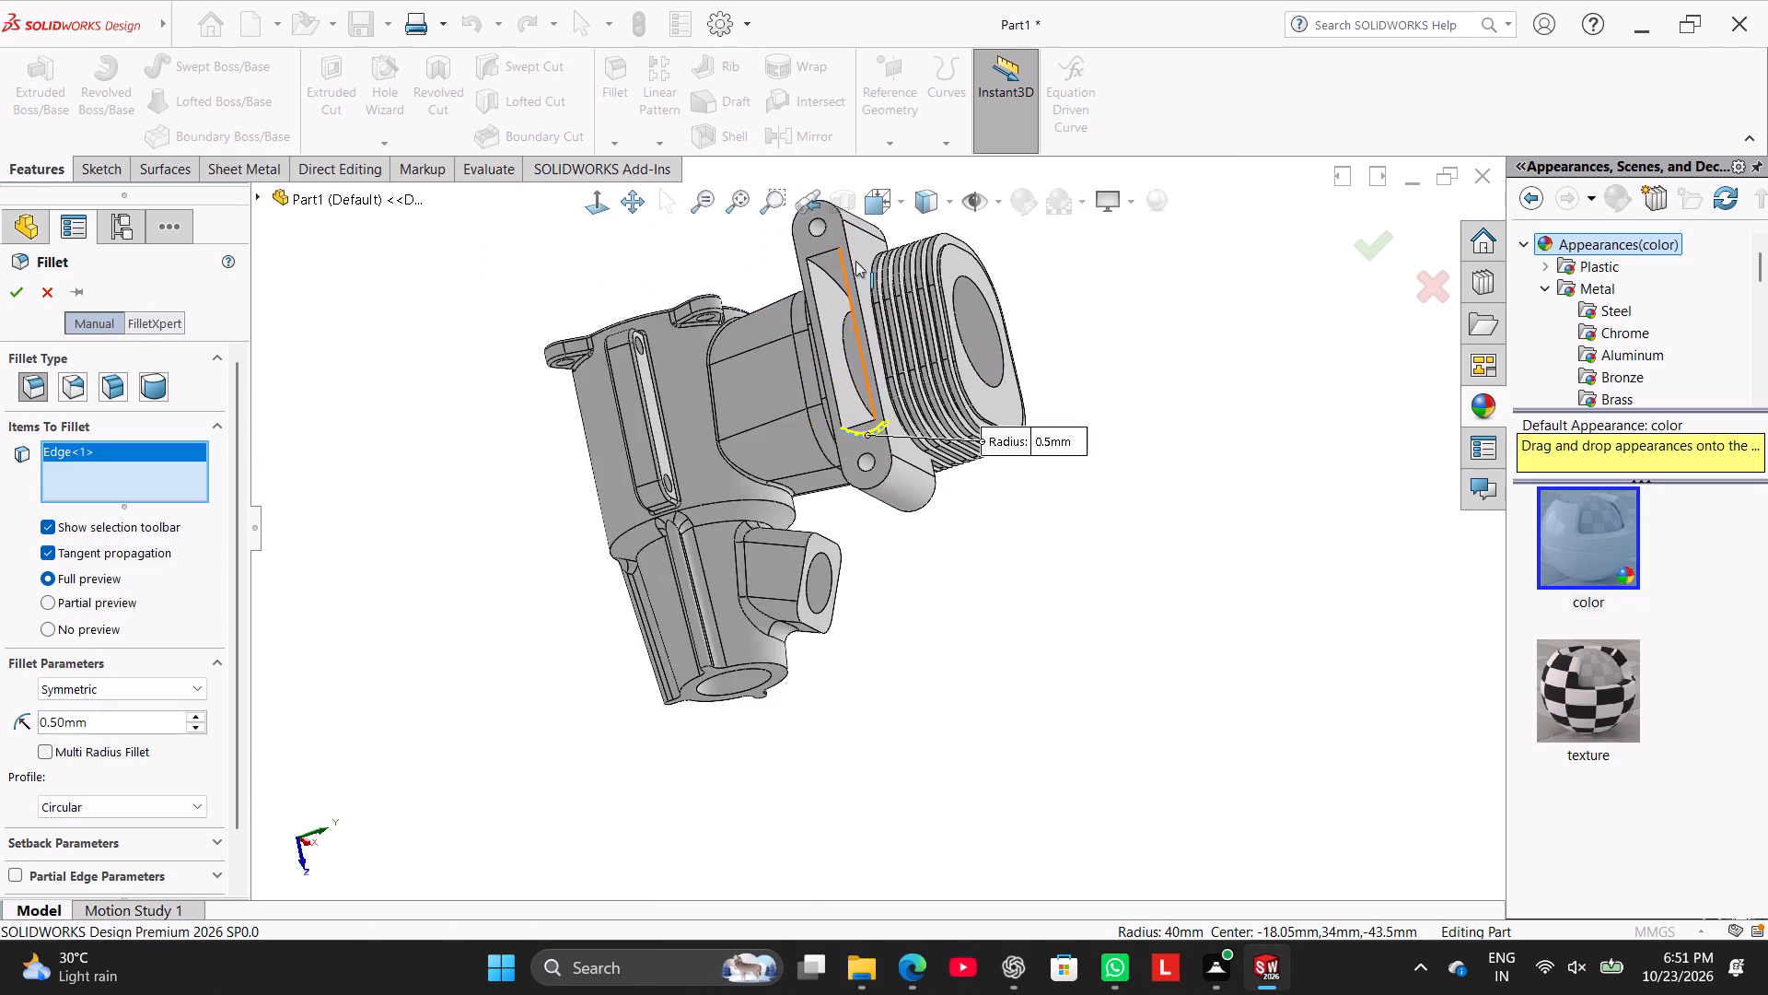
scroll(859, 275, down, 4)
click(789, 325)
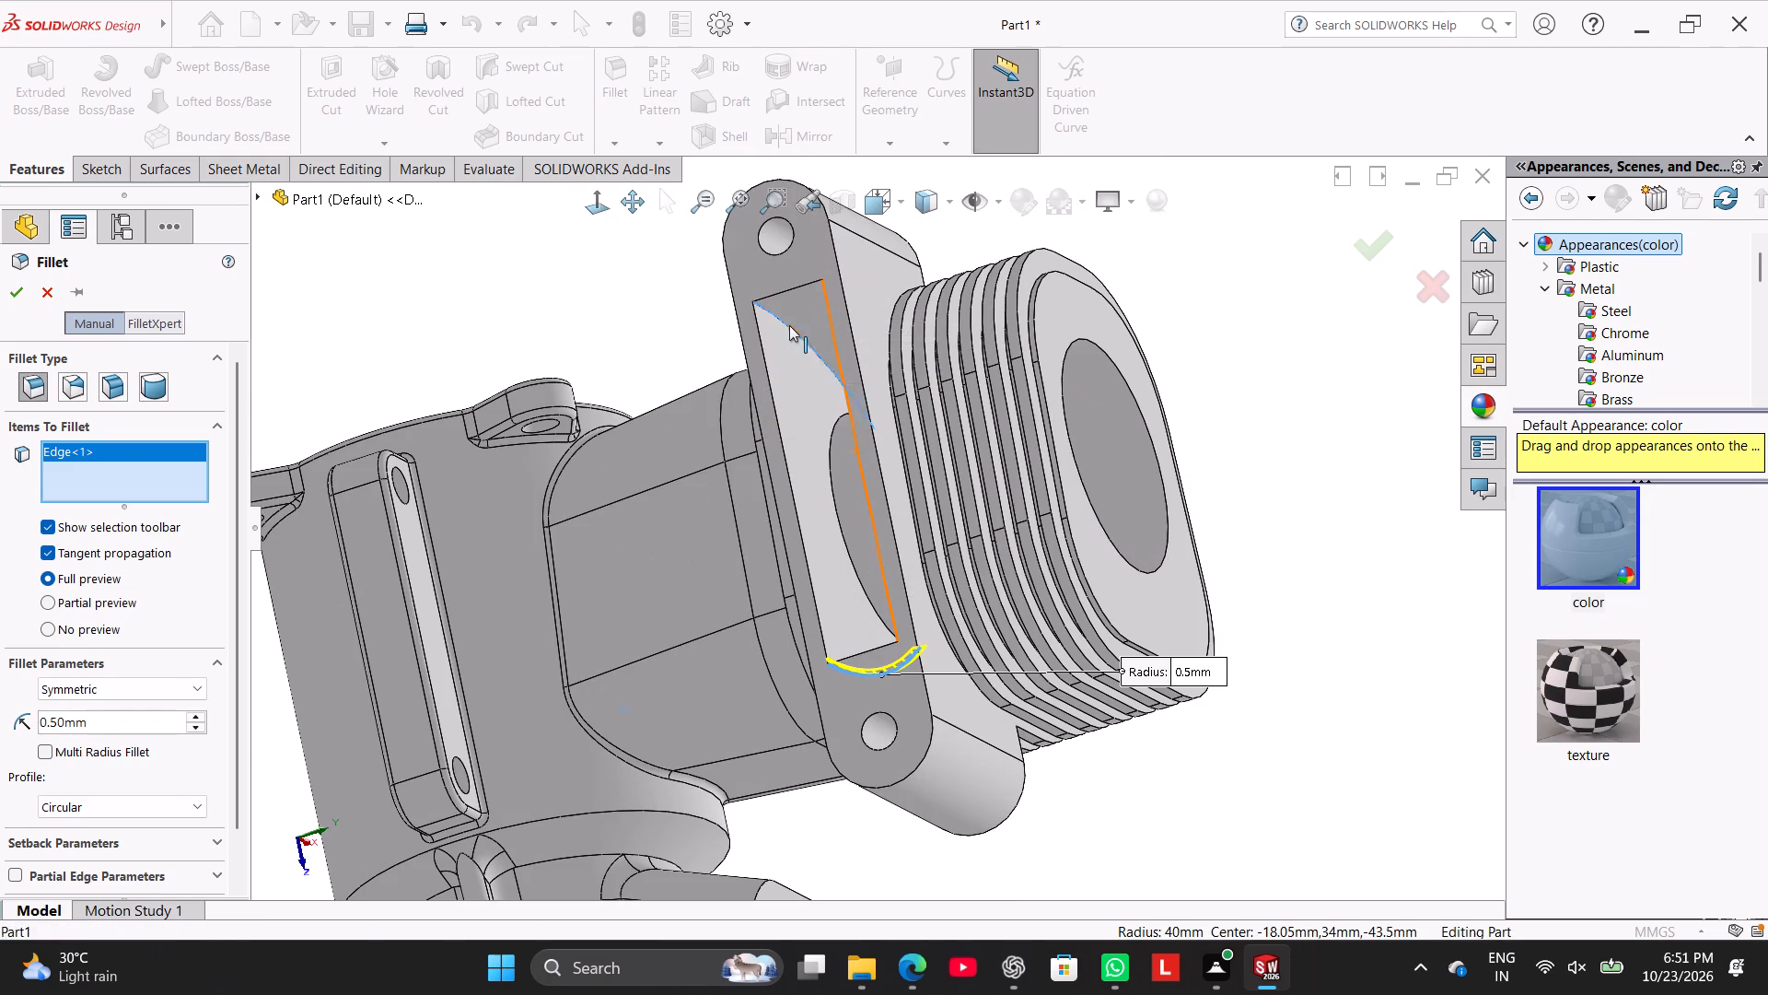
middle_drag(670, 330, 740, 290)
click(798, 333)
middle_drag(795, 468, 822, 596)
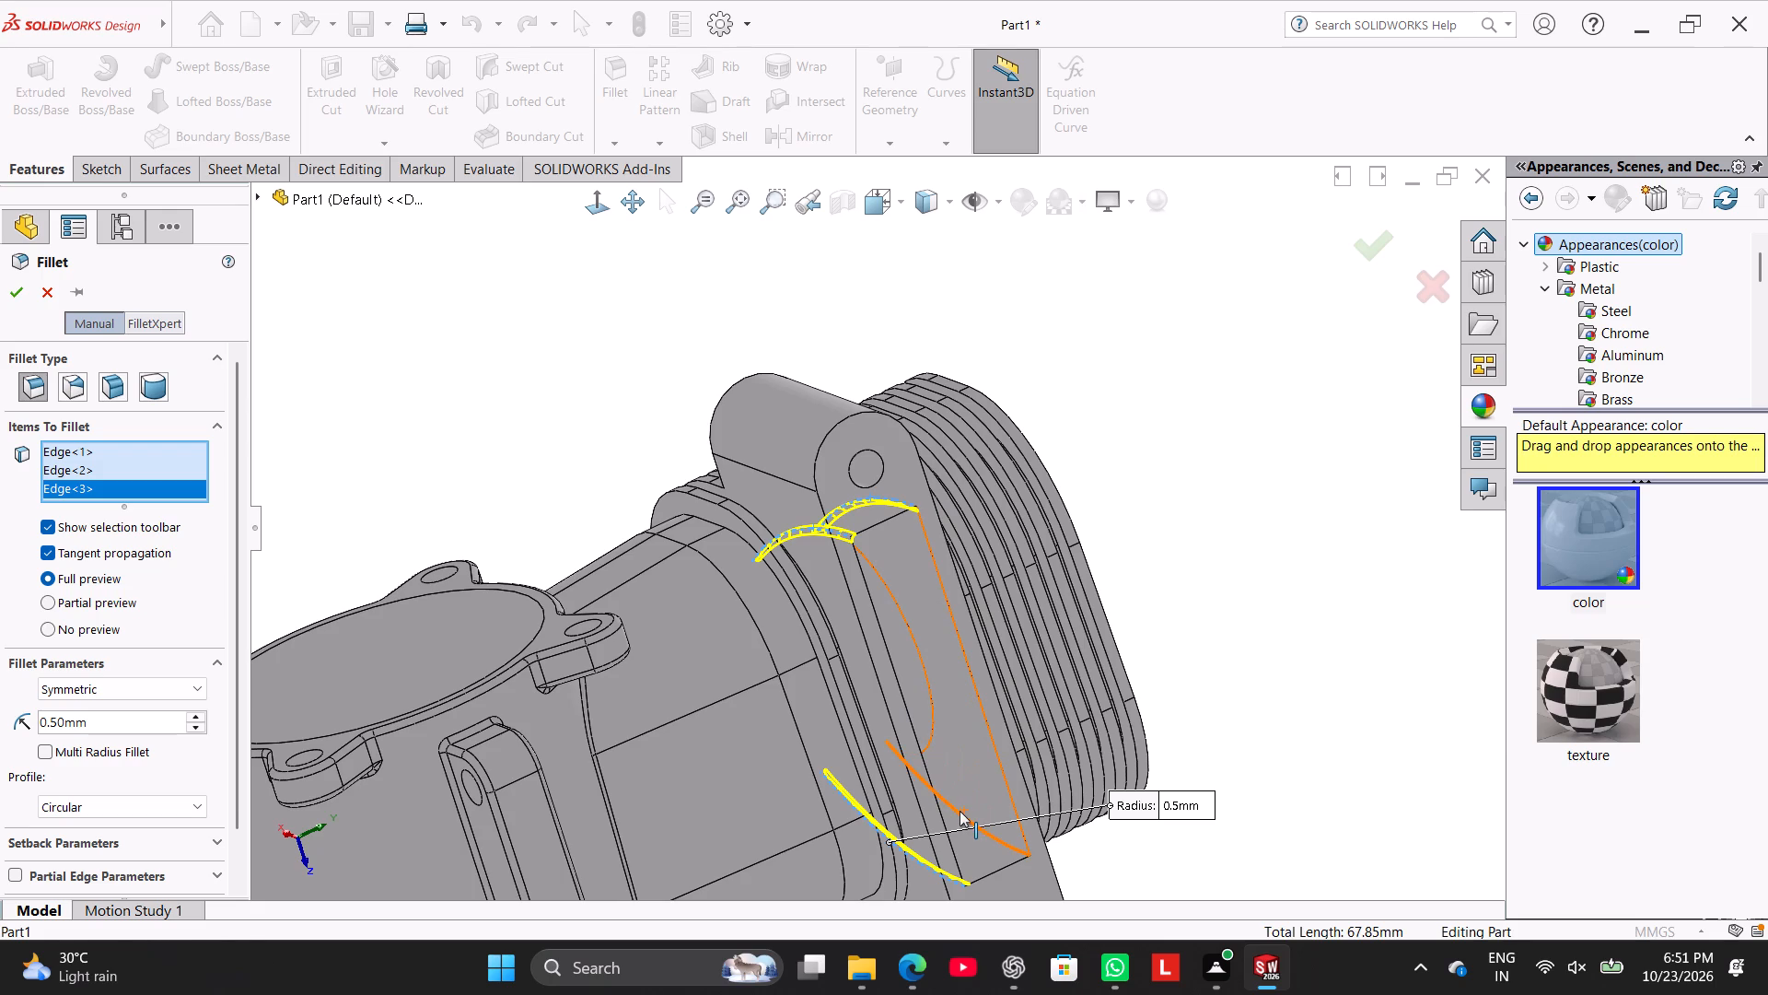
click(960, 811)
click(20, 298)
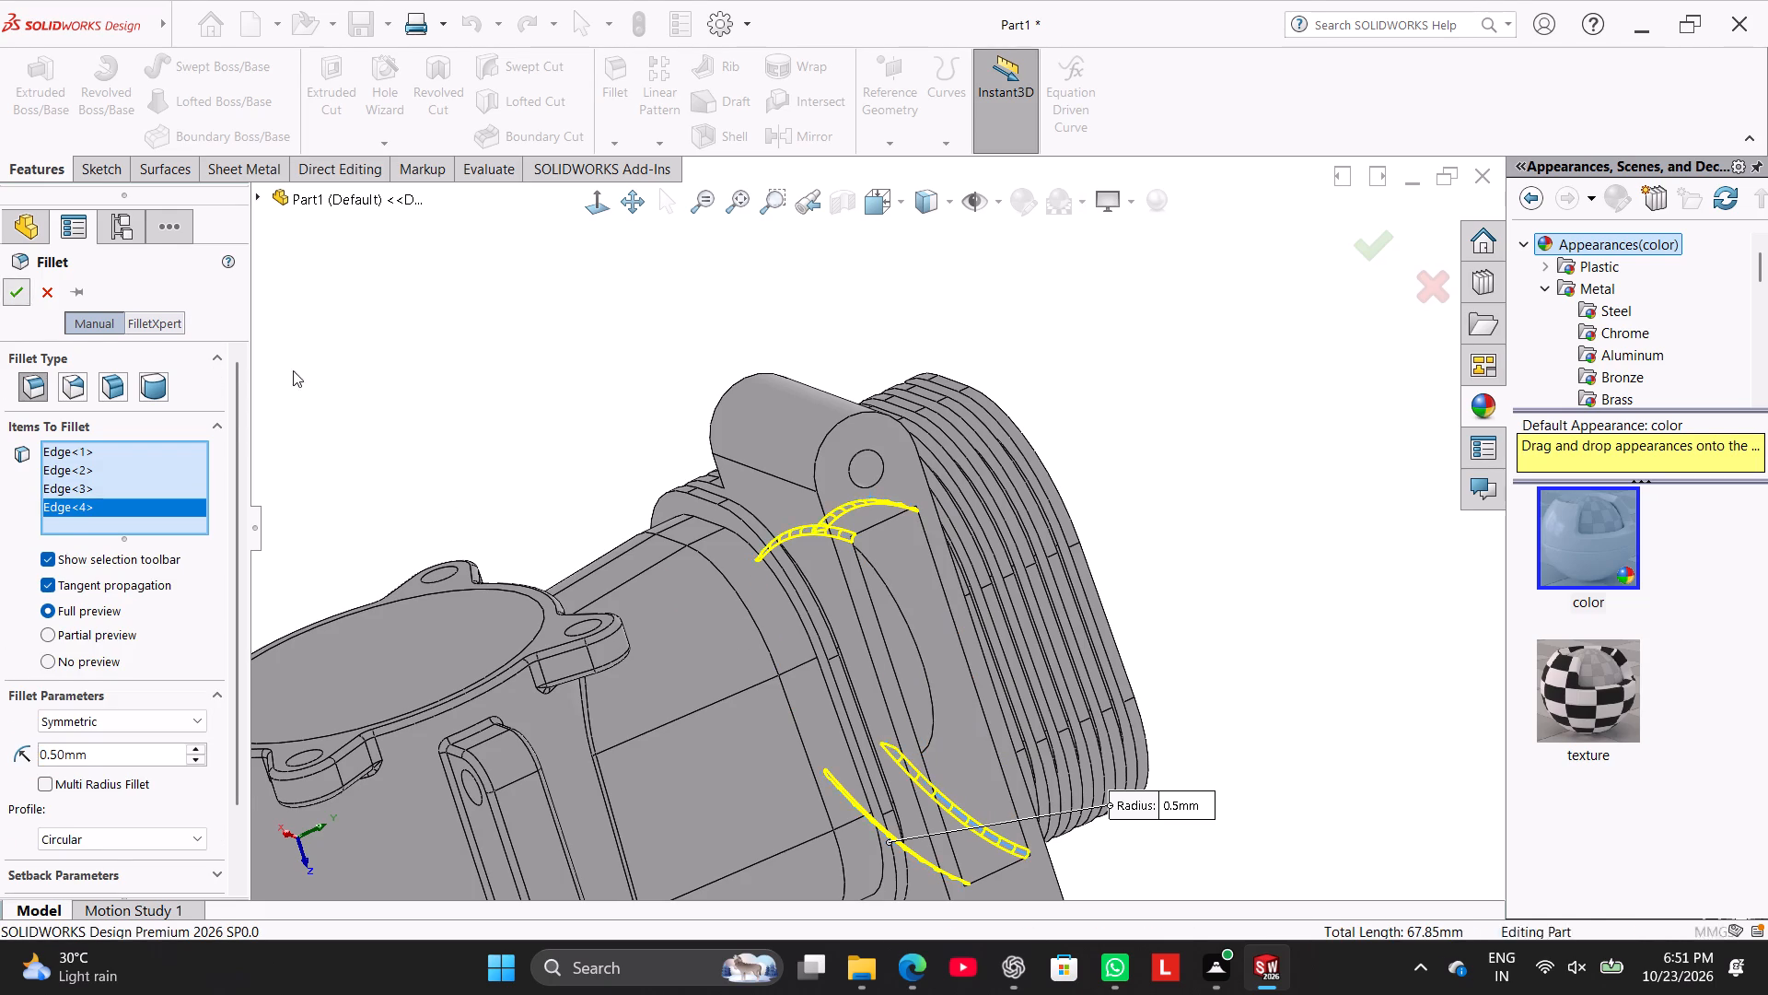
Apply the standard dark yellow colour to the whole part and raise its red value to 235.
middle_drag(478, 410, 410, 334)
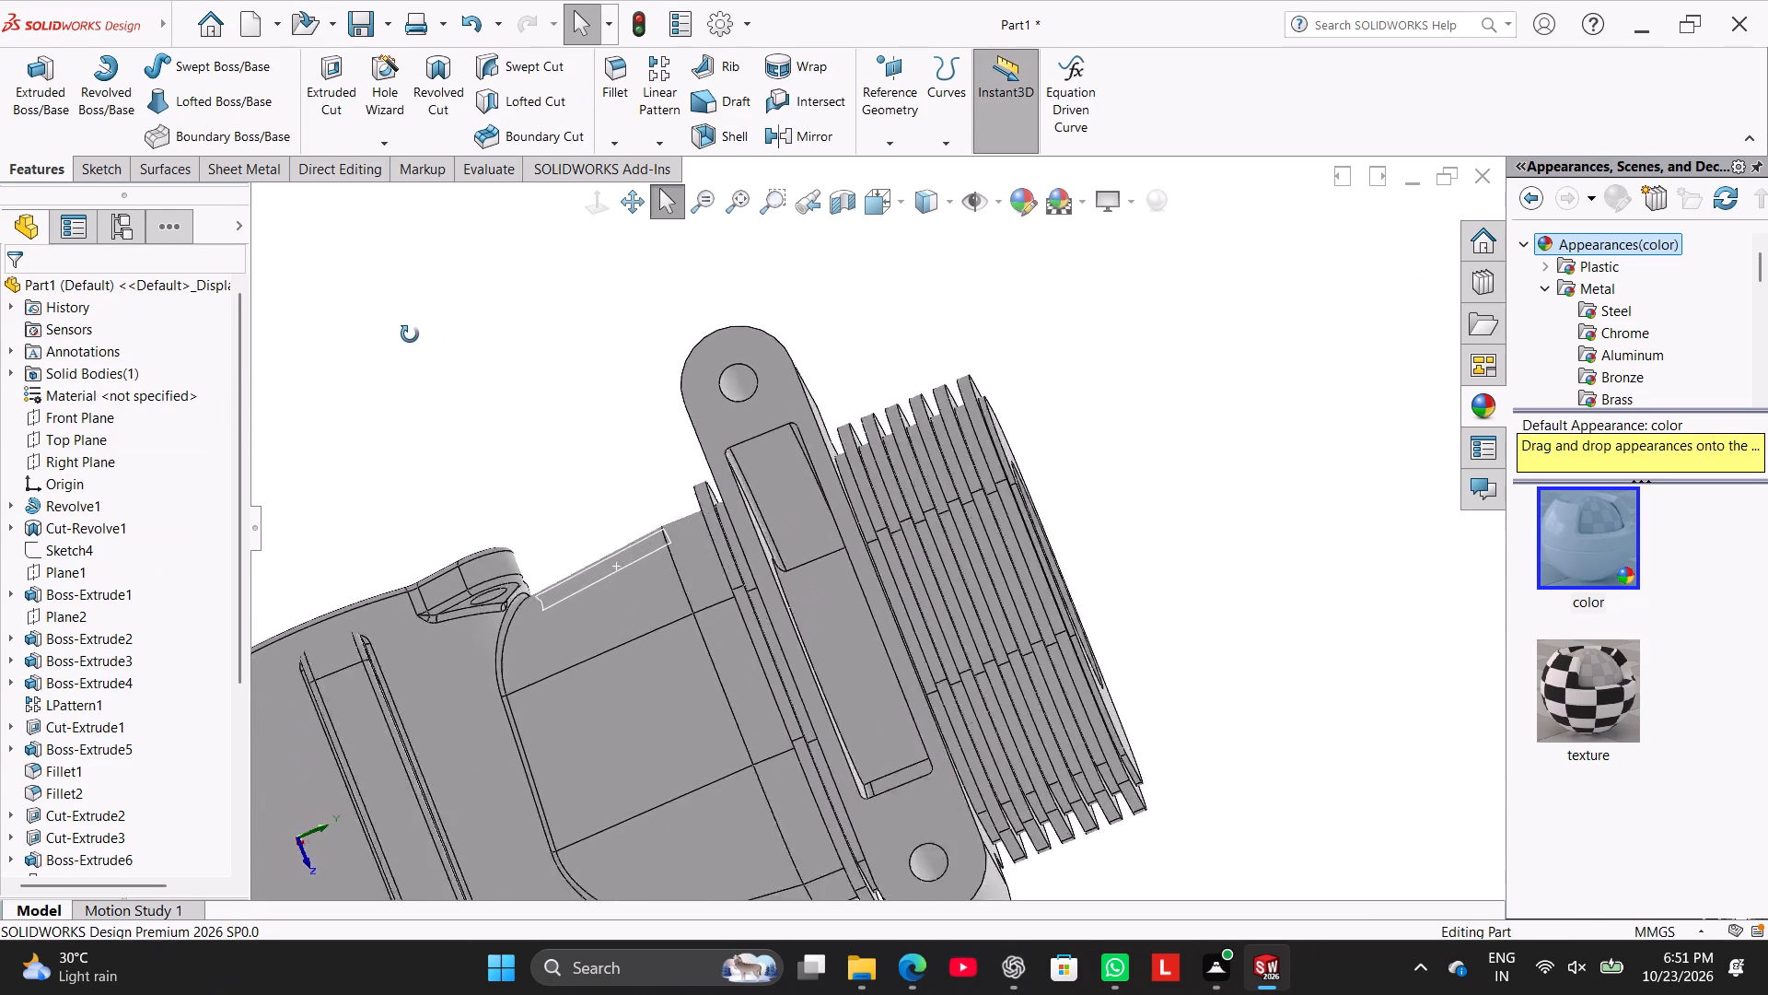
middle_drag(410, 334, 286, 403)
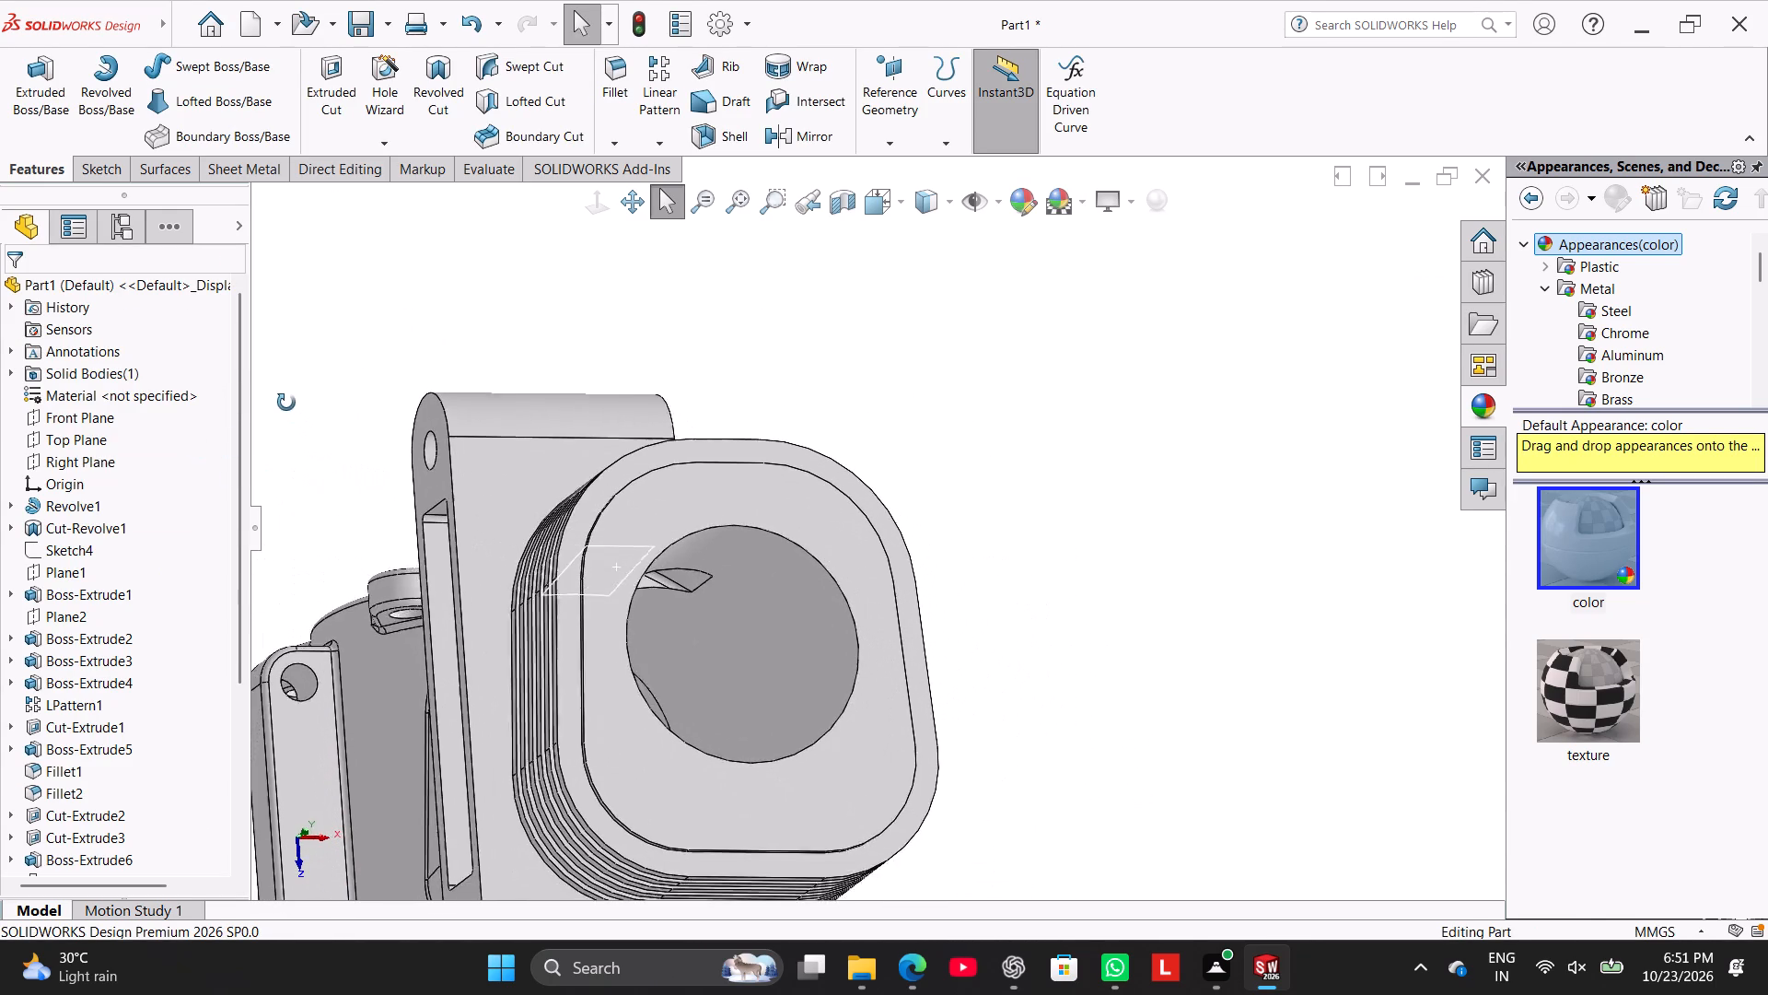
middle_drag(286, 403, 392, 384)
right_drag(425, 474, 646, 360)
click(1032, 203)
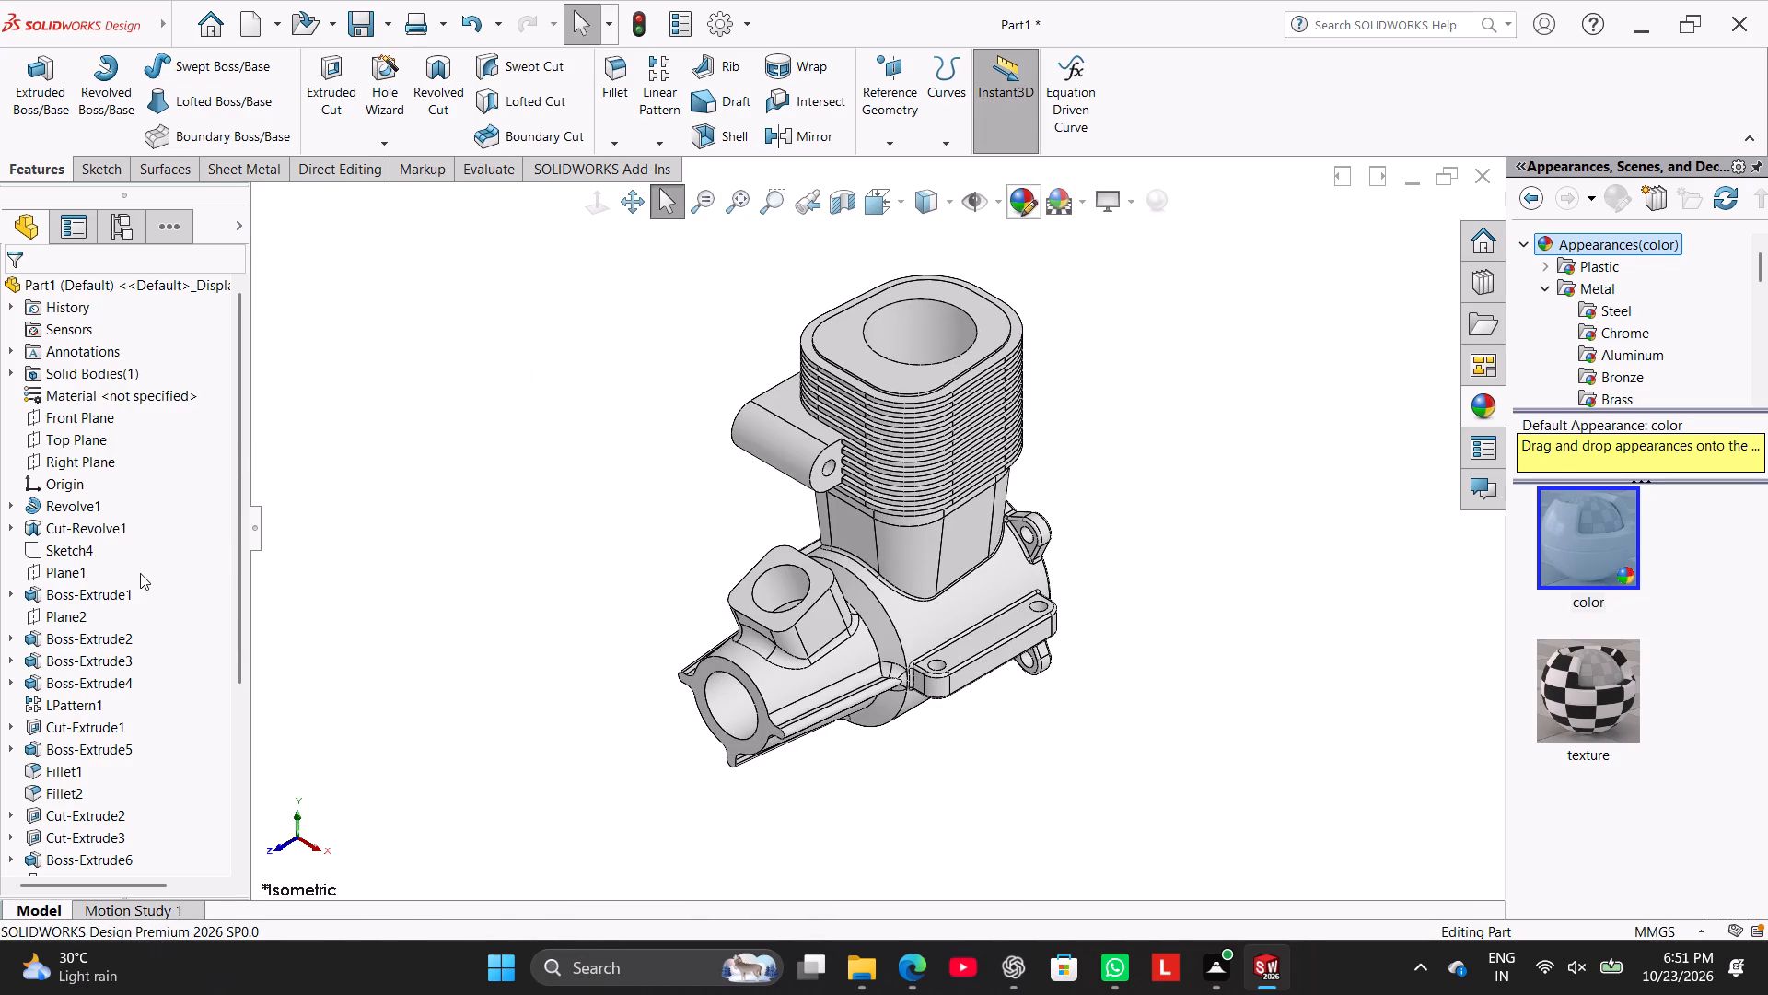
drag(237, 480, 256, 682)
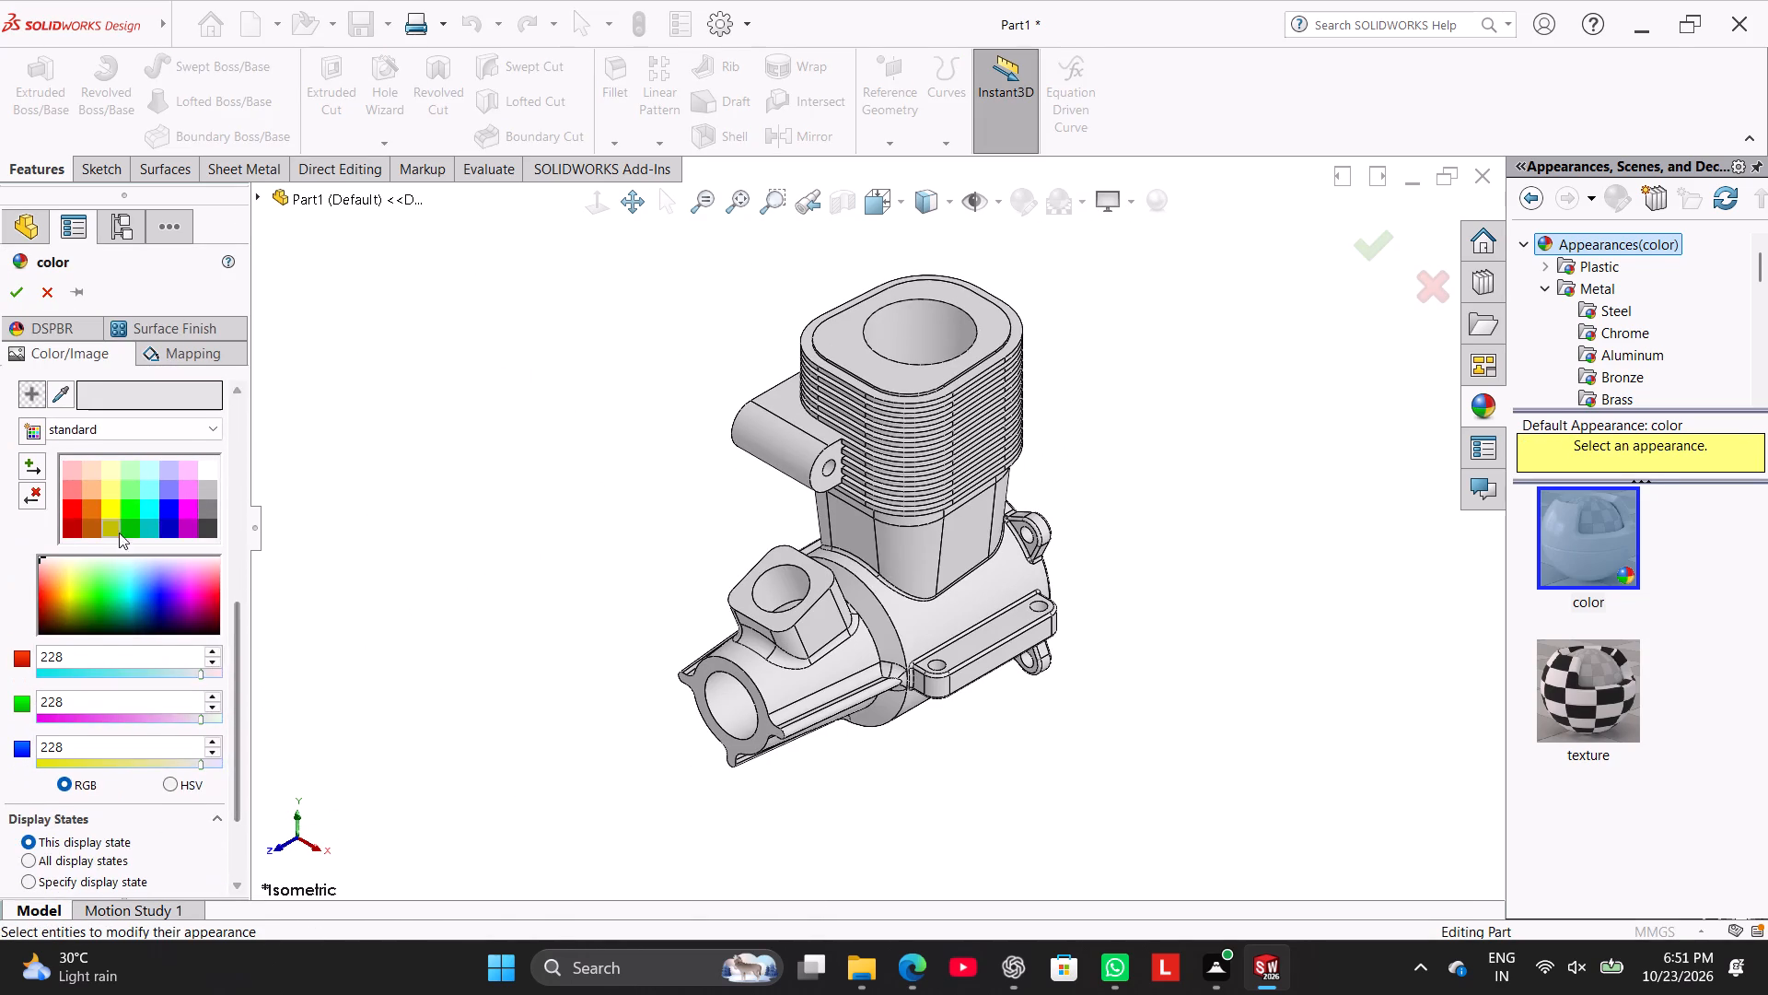
click(119, 527)
drag(237, 615, 243, 392)
click(17, 428)
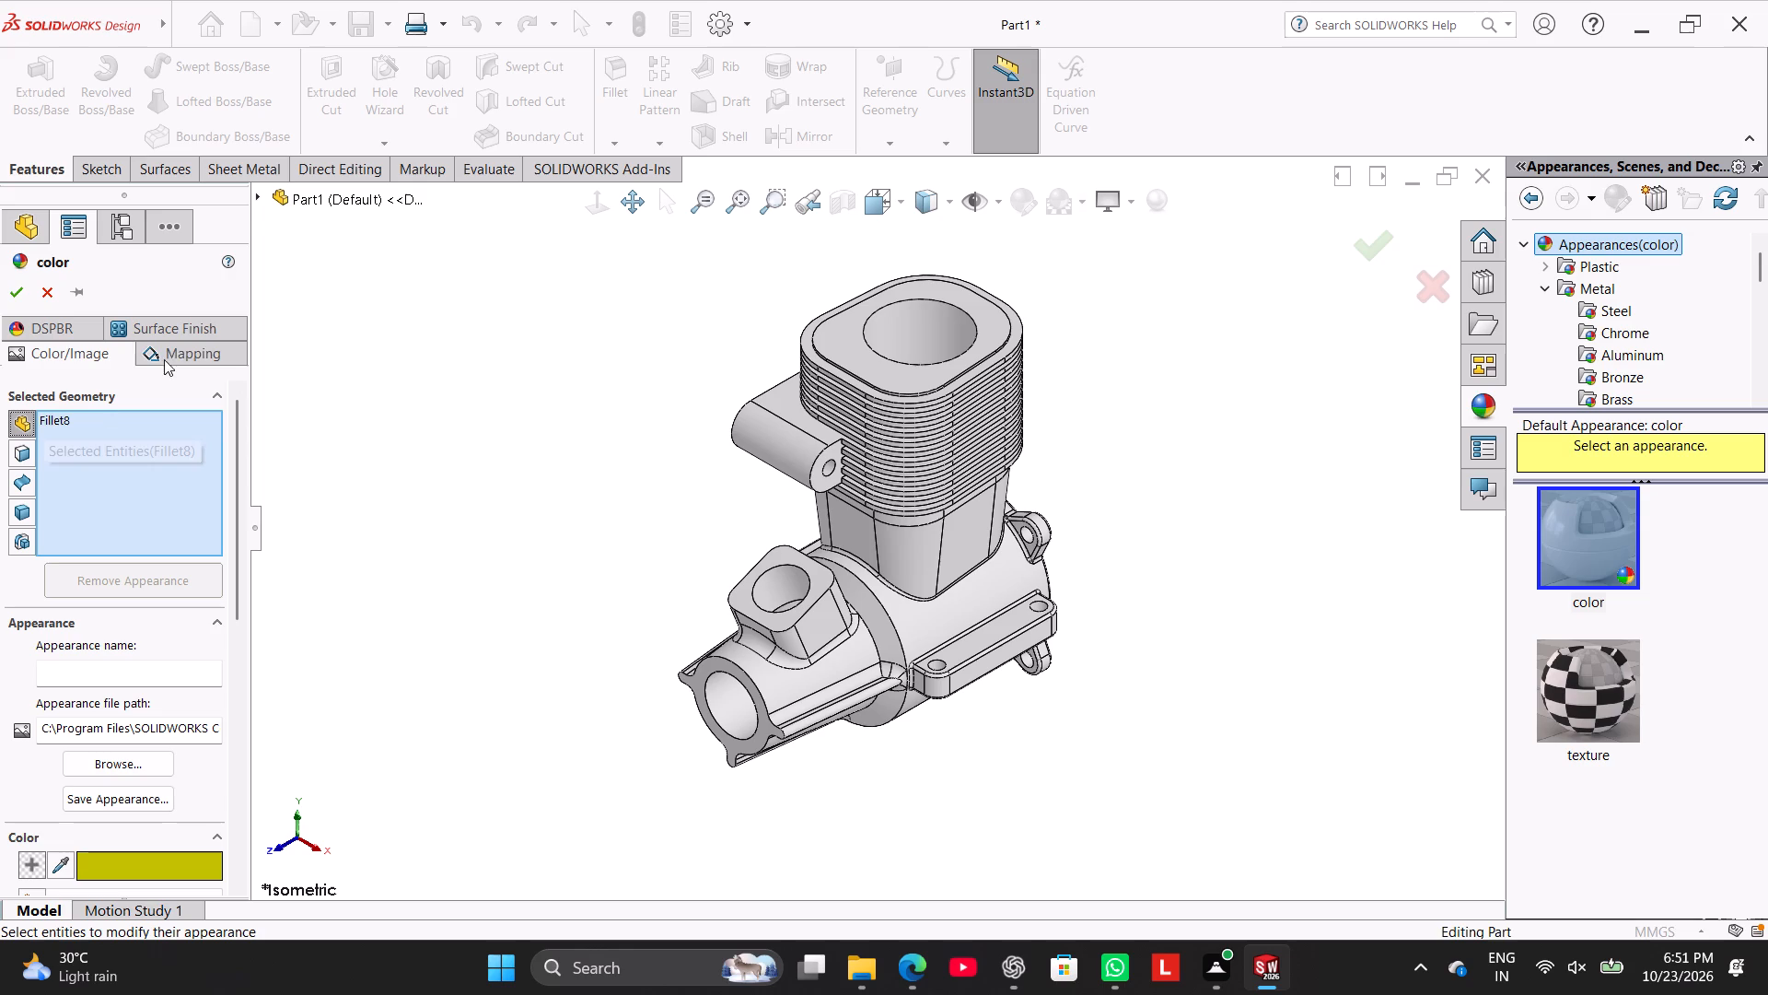
click(294, 193)
drag(245, 465, 240, 711)
click(200, 569)
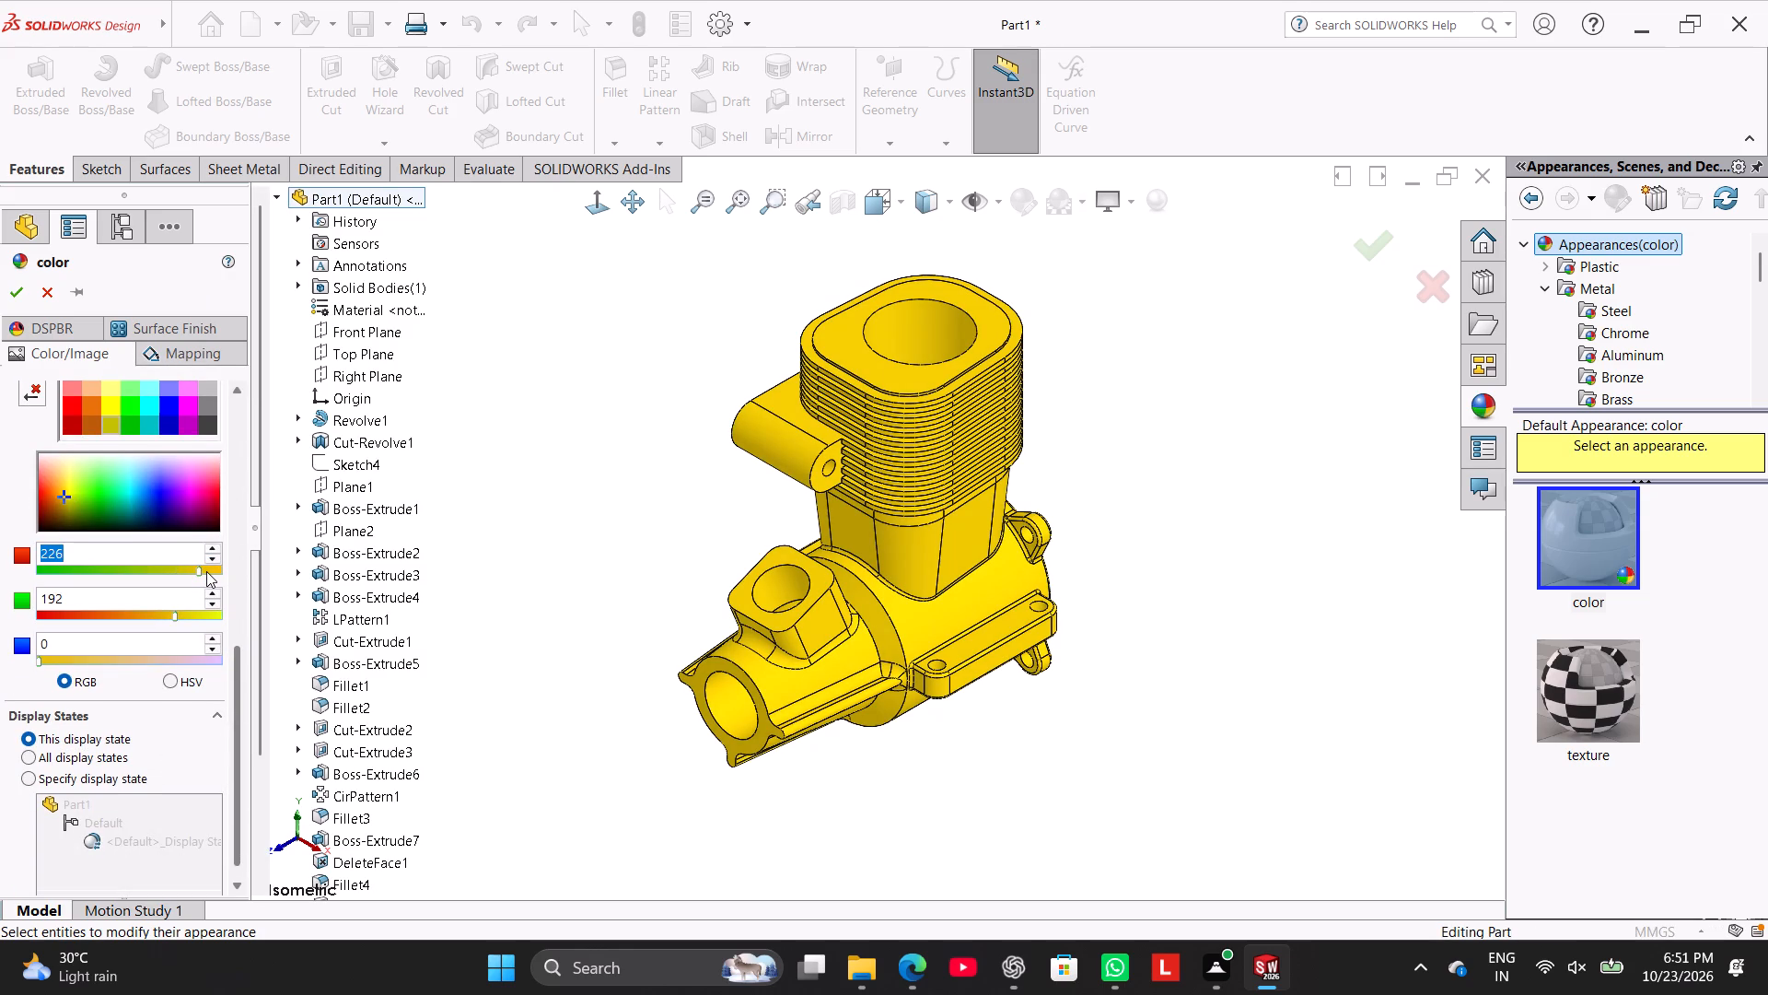
click(206, 571)
Adjust the green value of the part's yellow colour to 187 and apply the appearance.
drag(174, 614, 164, 615)
drag(164, 615, 181, 615)
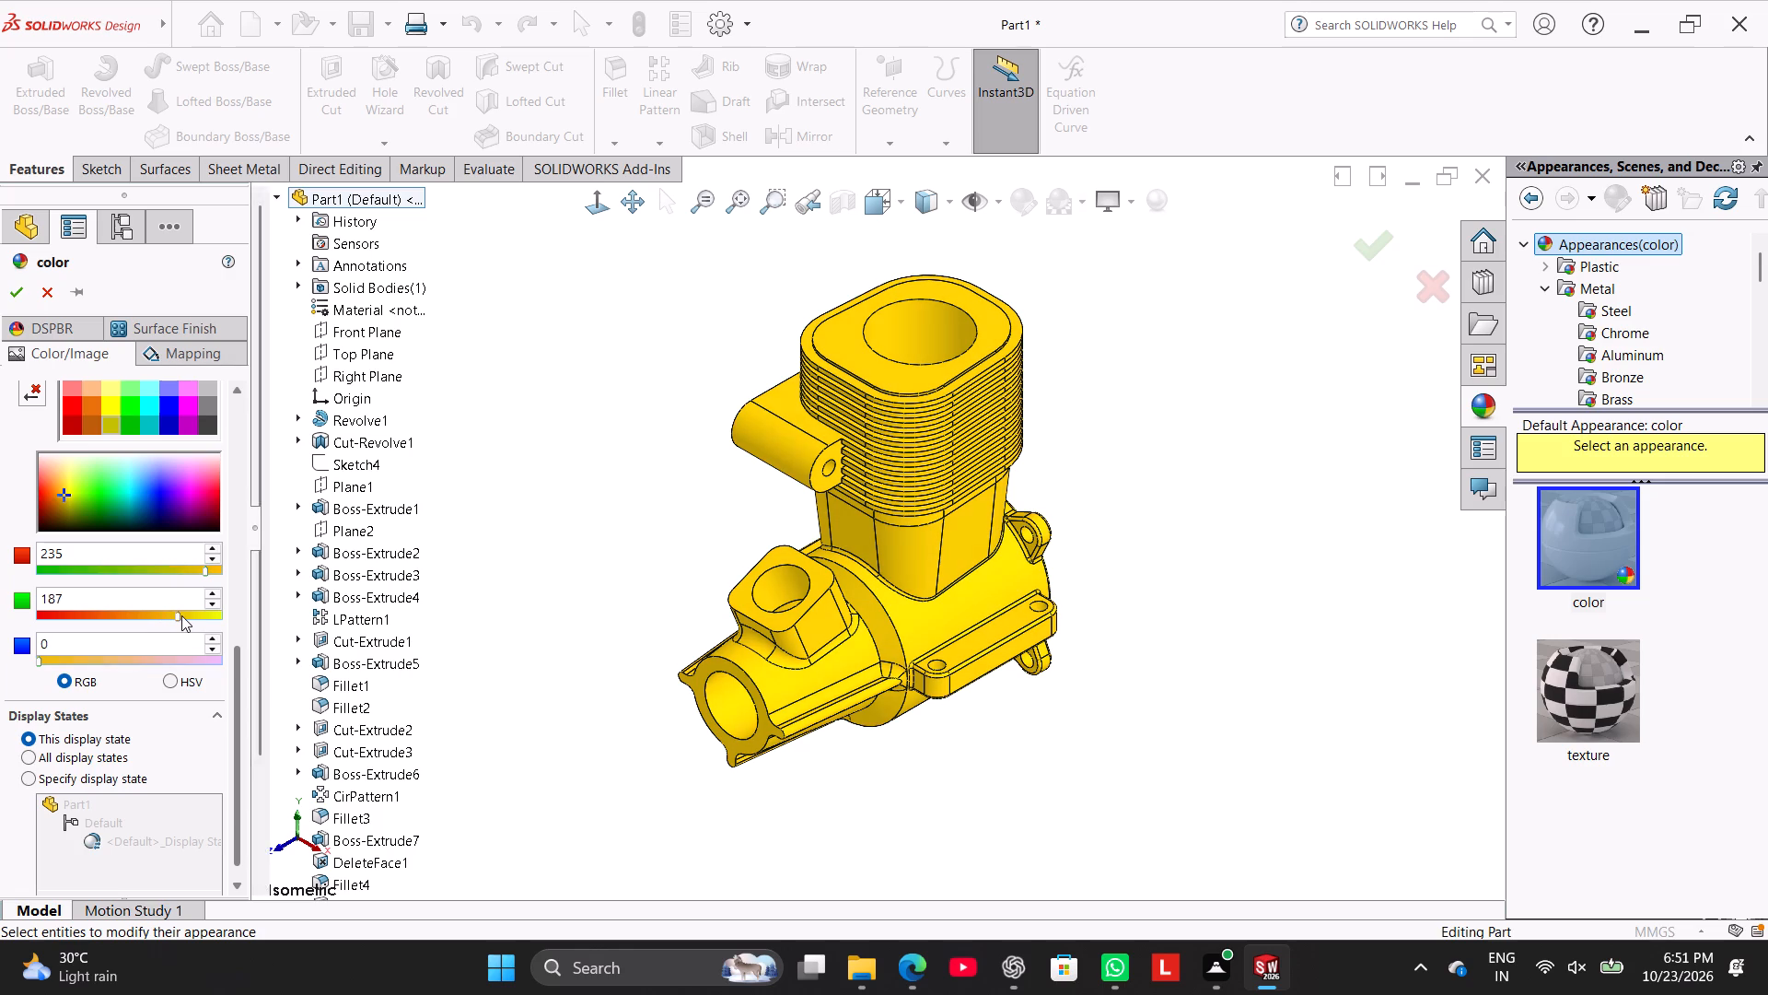
drag(181, 615, 165, 626)
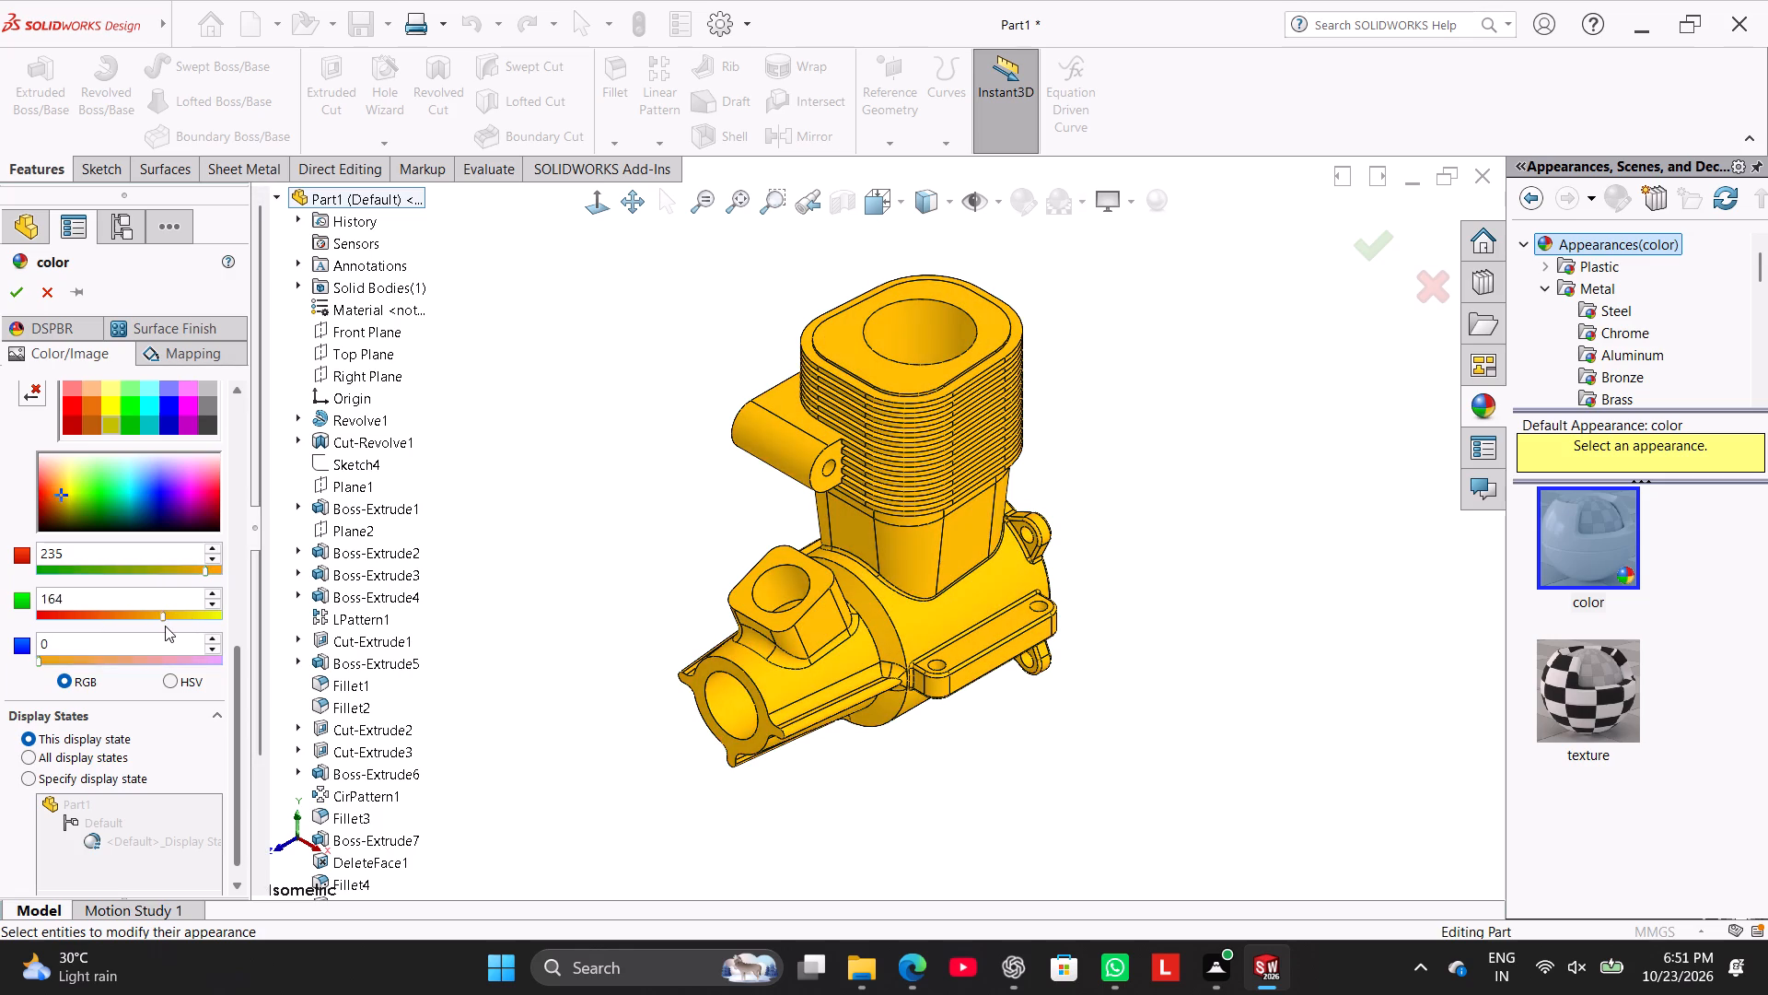
drag(165, 626, 186, 625)
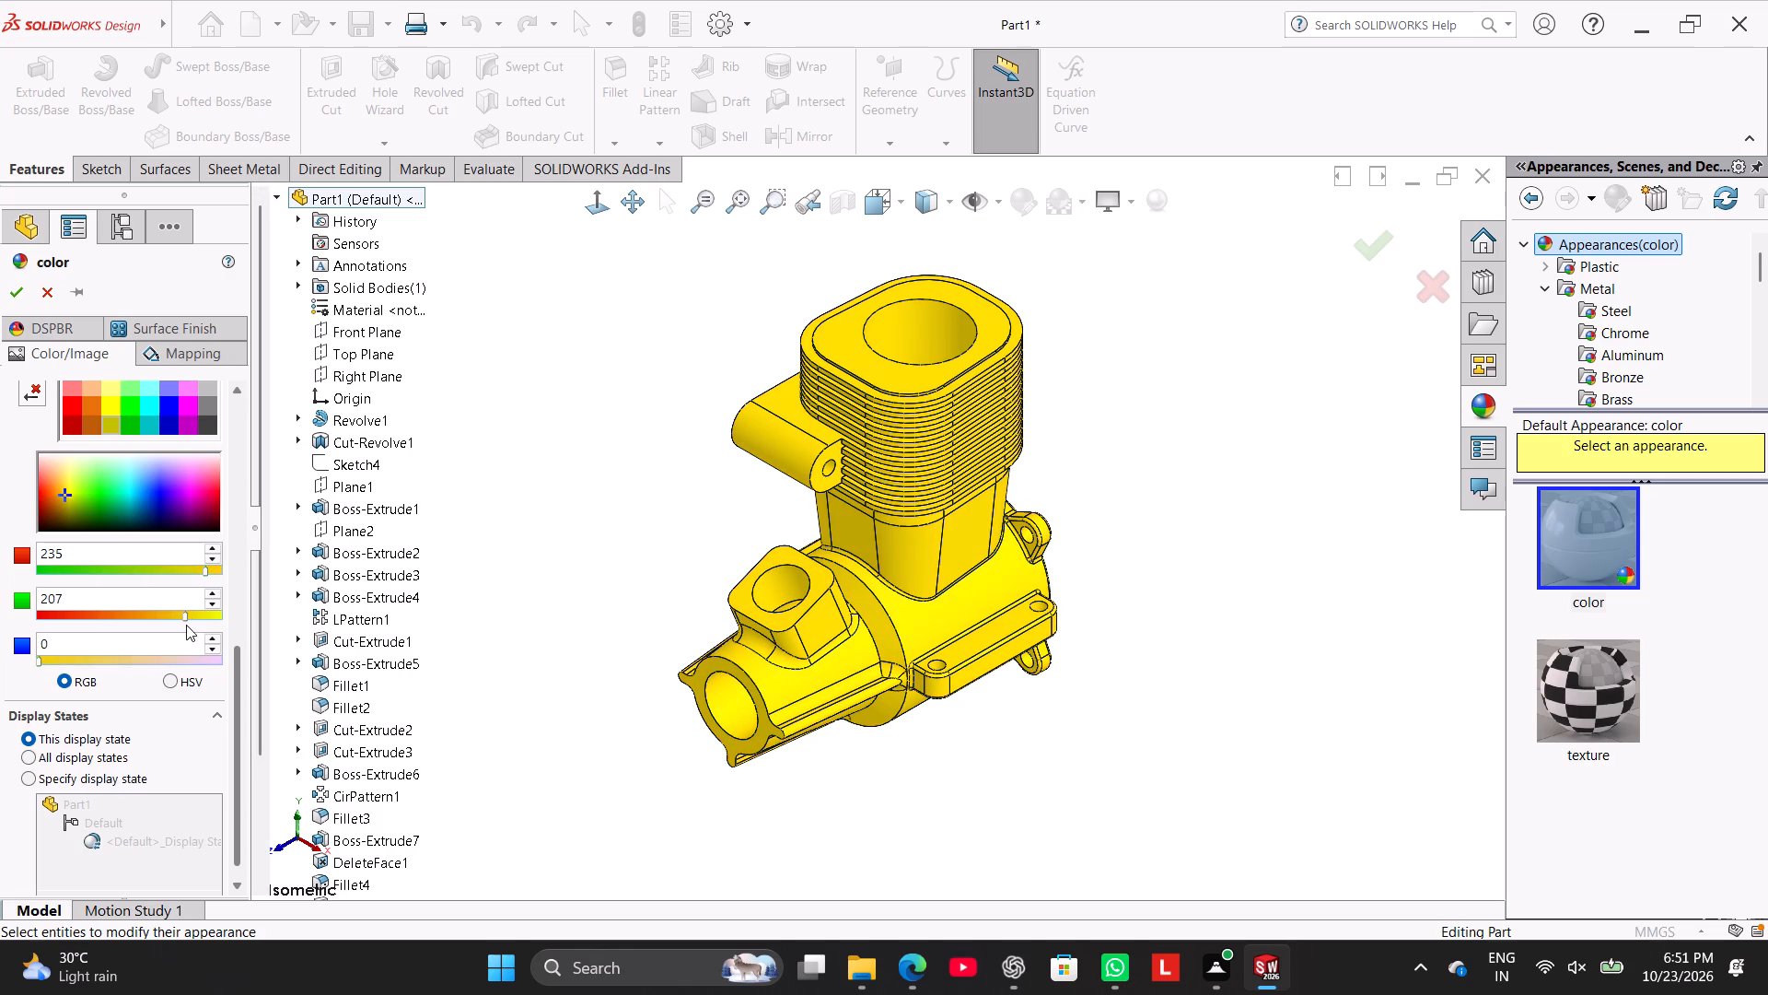
drag(186, 625, 190, 627)
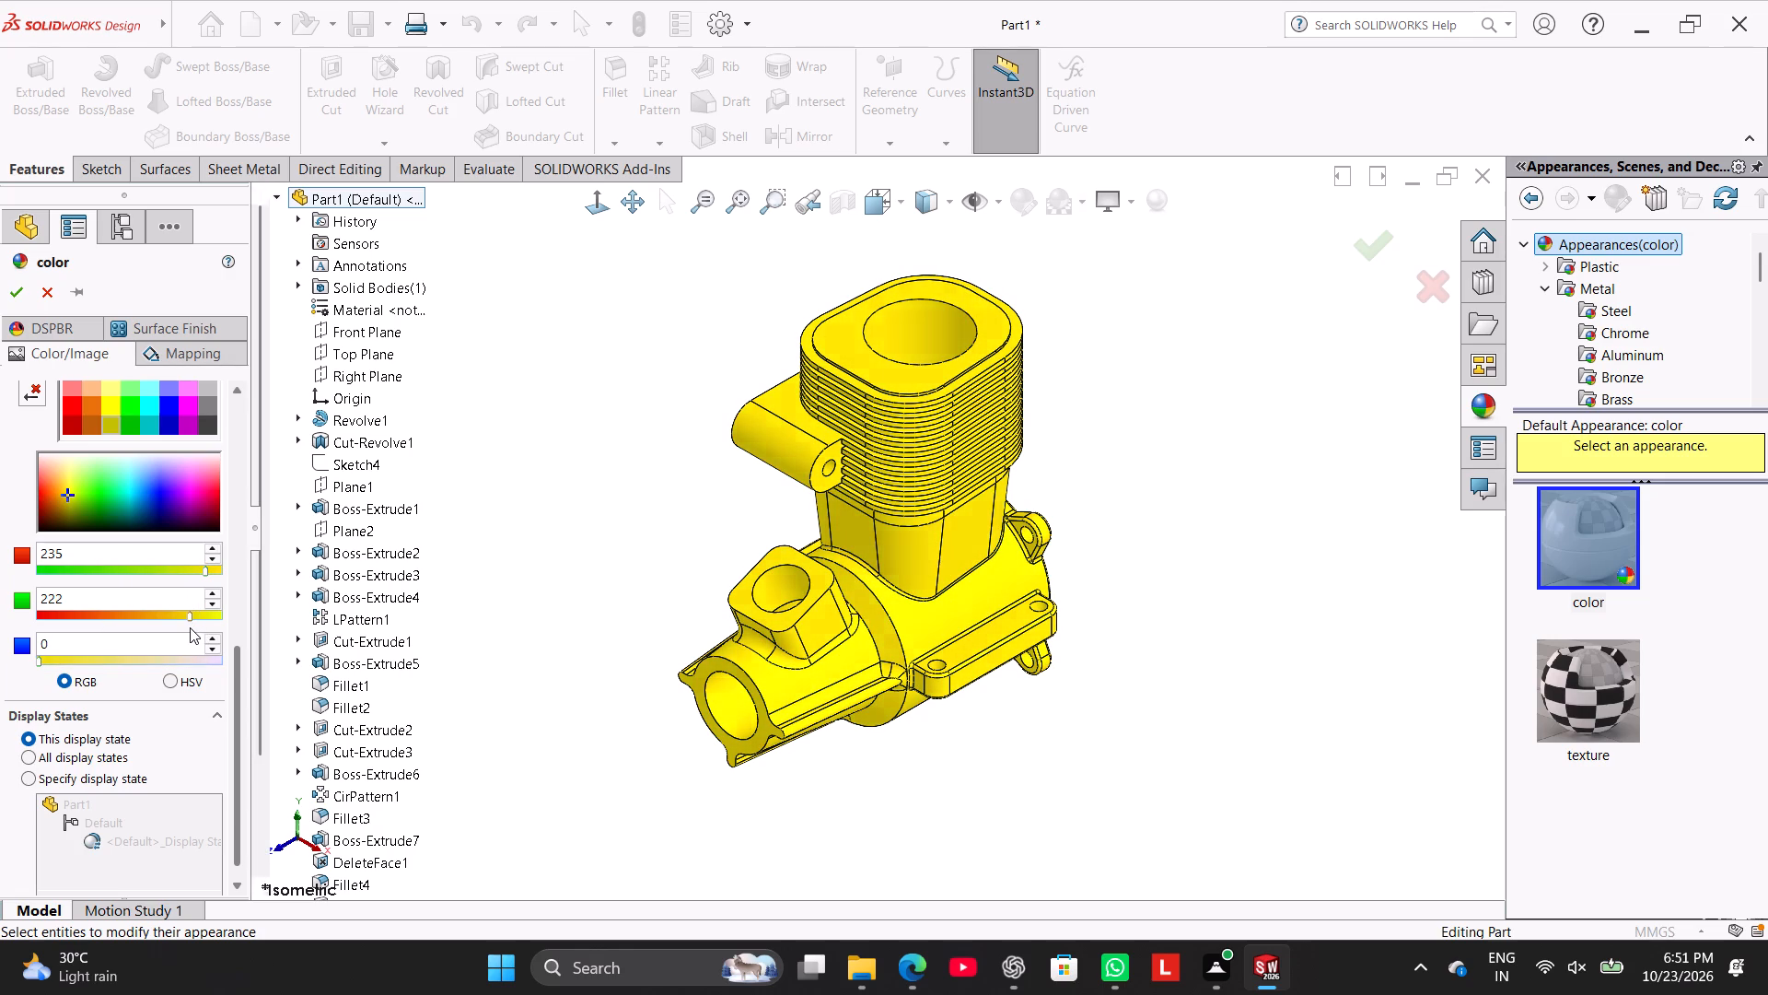
drag(190, 627, 175, 627)
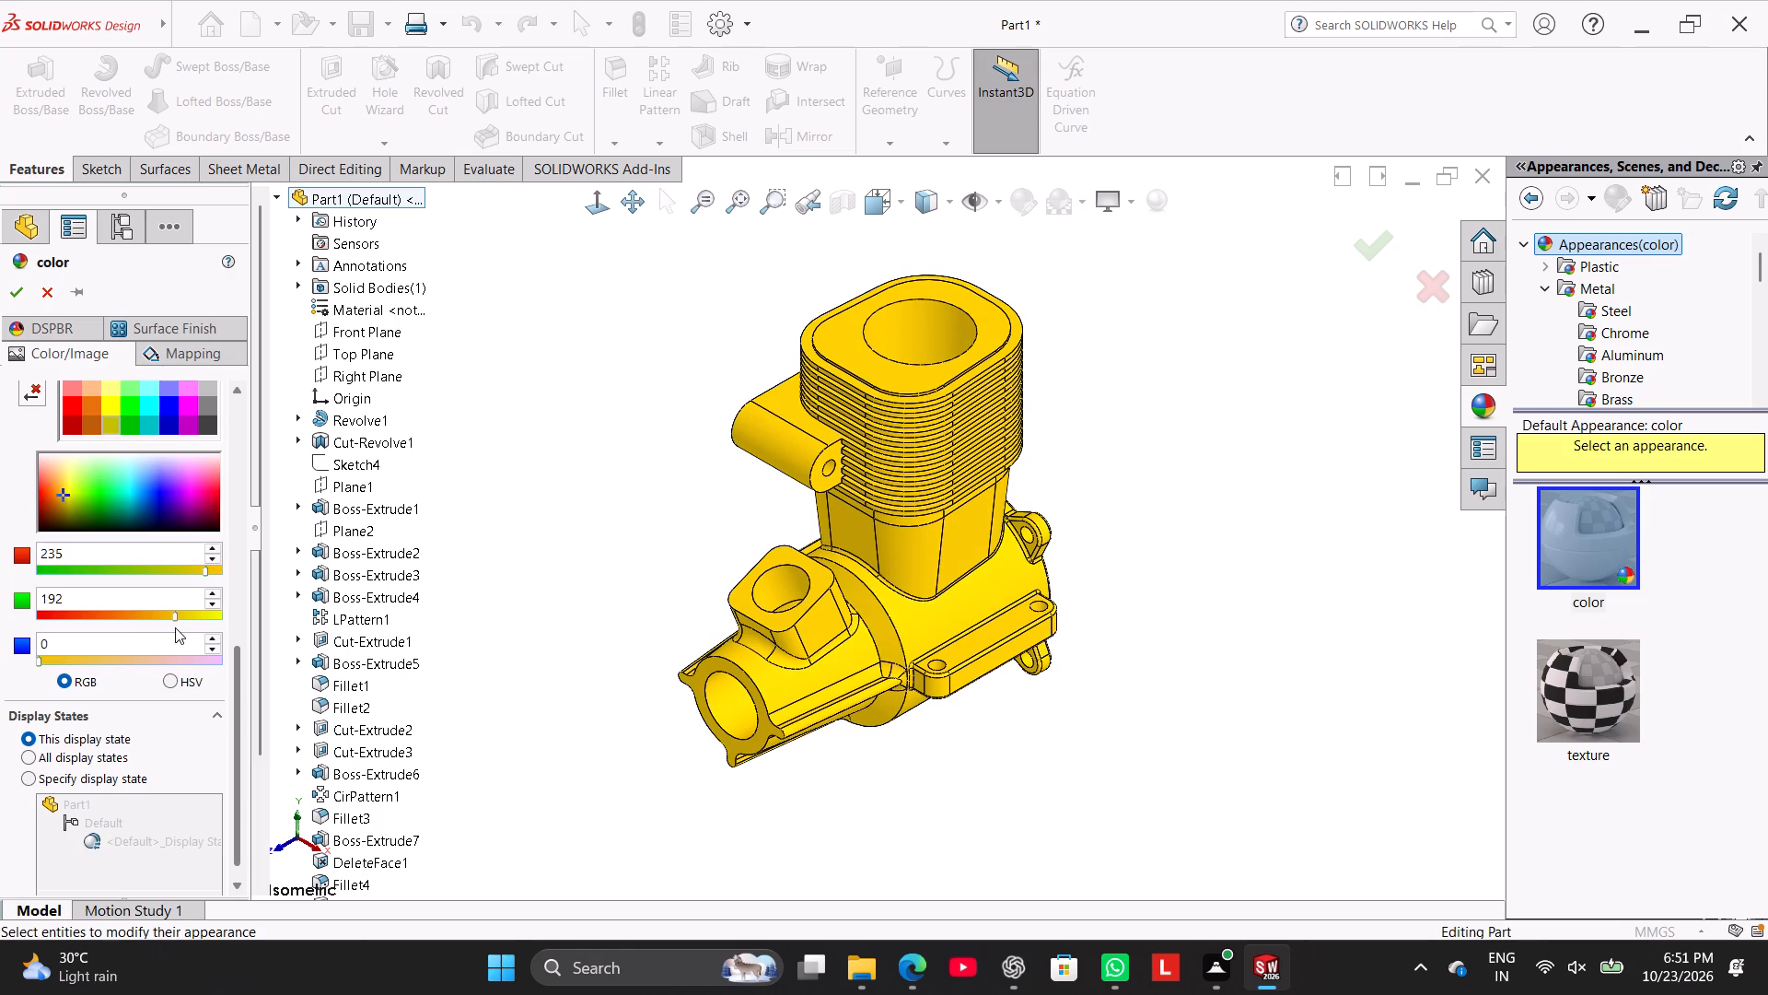
drag(175, 627, 171, 627)
click(13, 300)
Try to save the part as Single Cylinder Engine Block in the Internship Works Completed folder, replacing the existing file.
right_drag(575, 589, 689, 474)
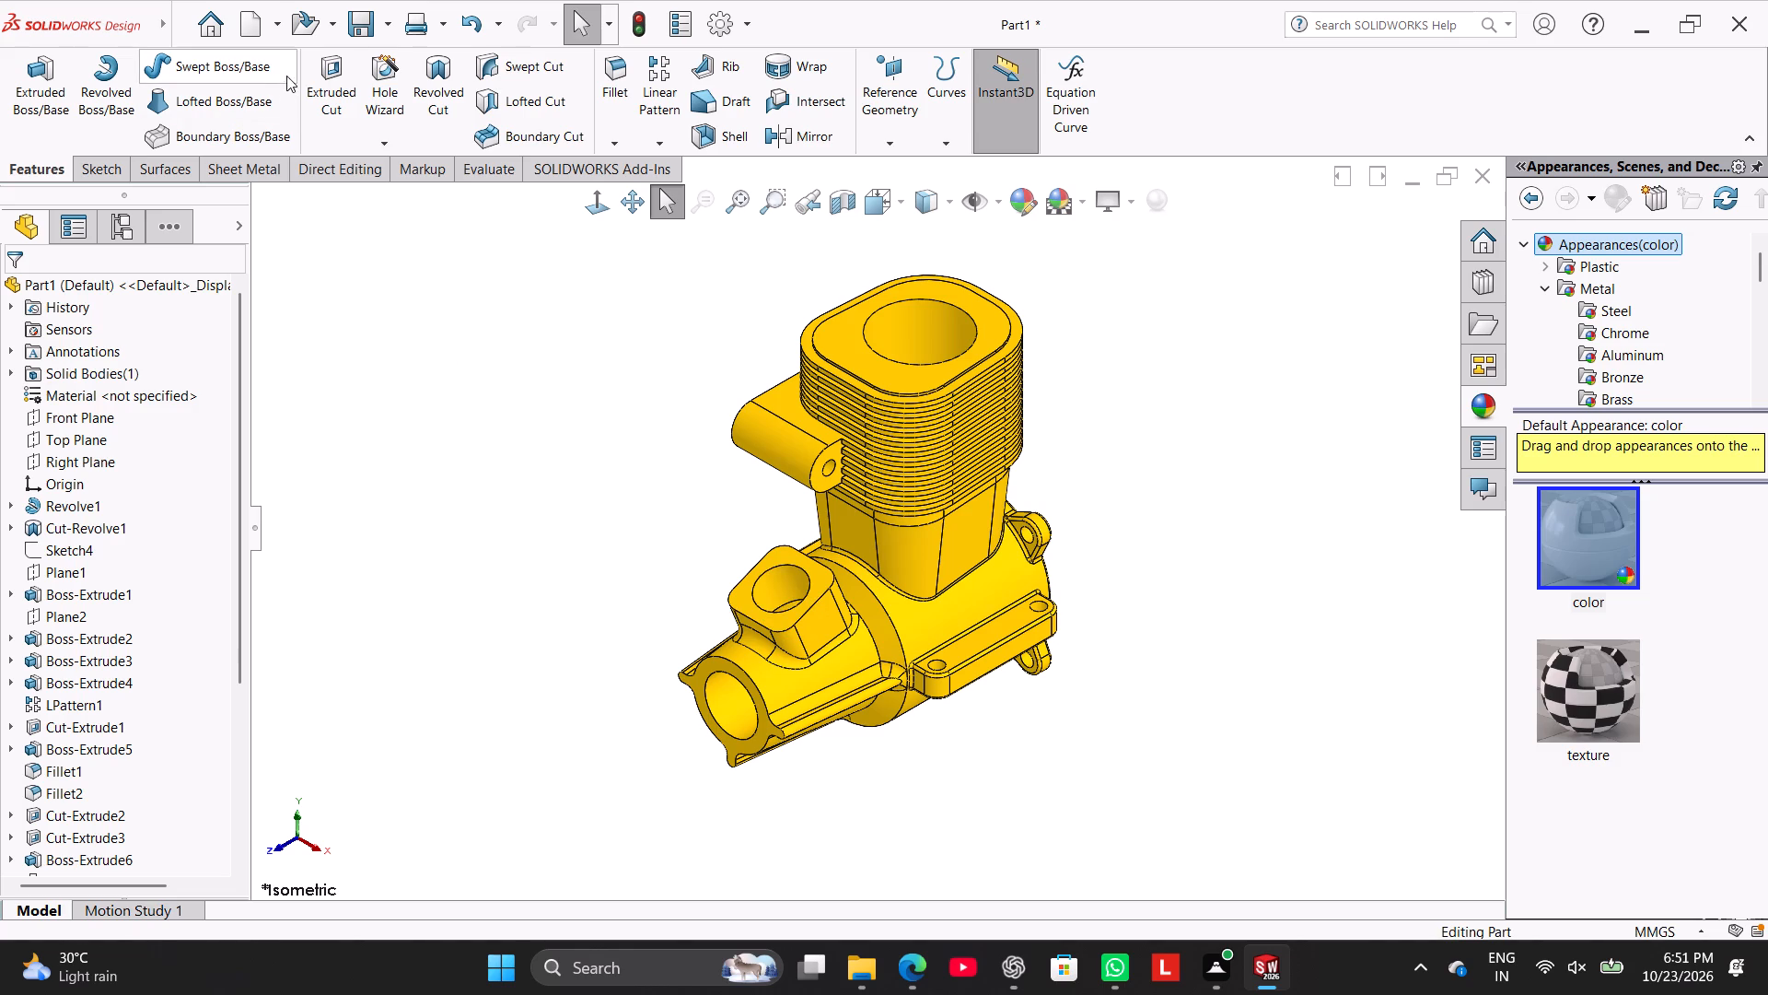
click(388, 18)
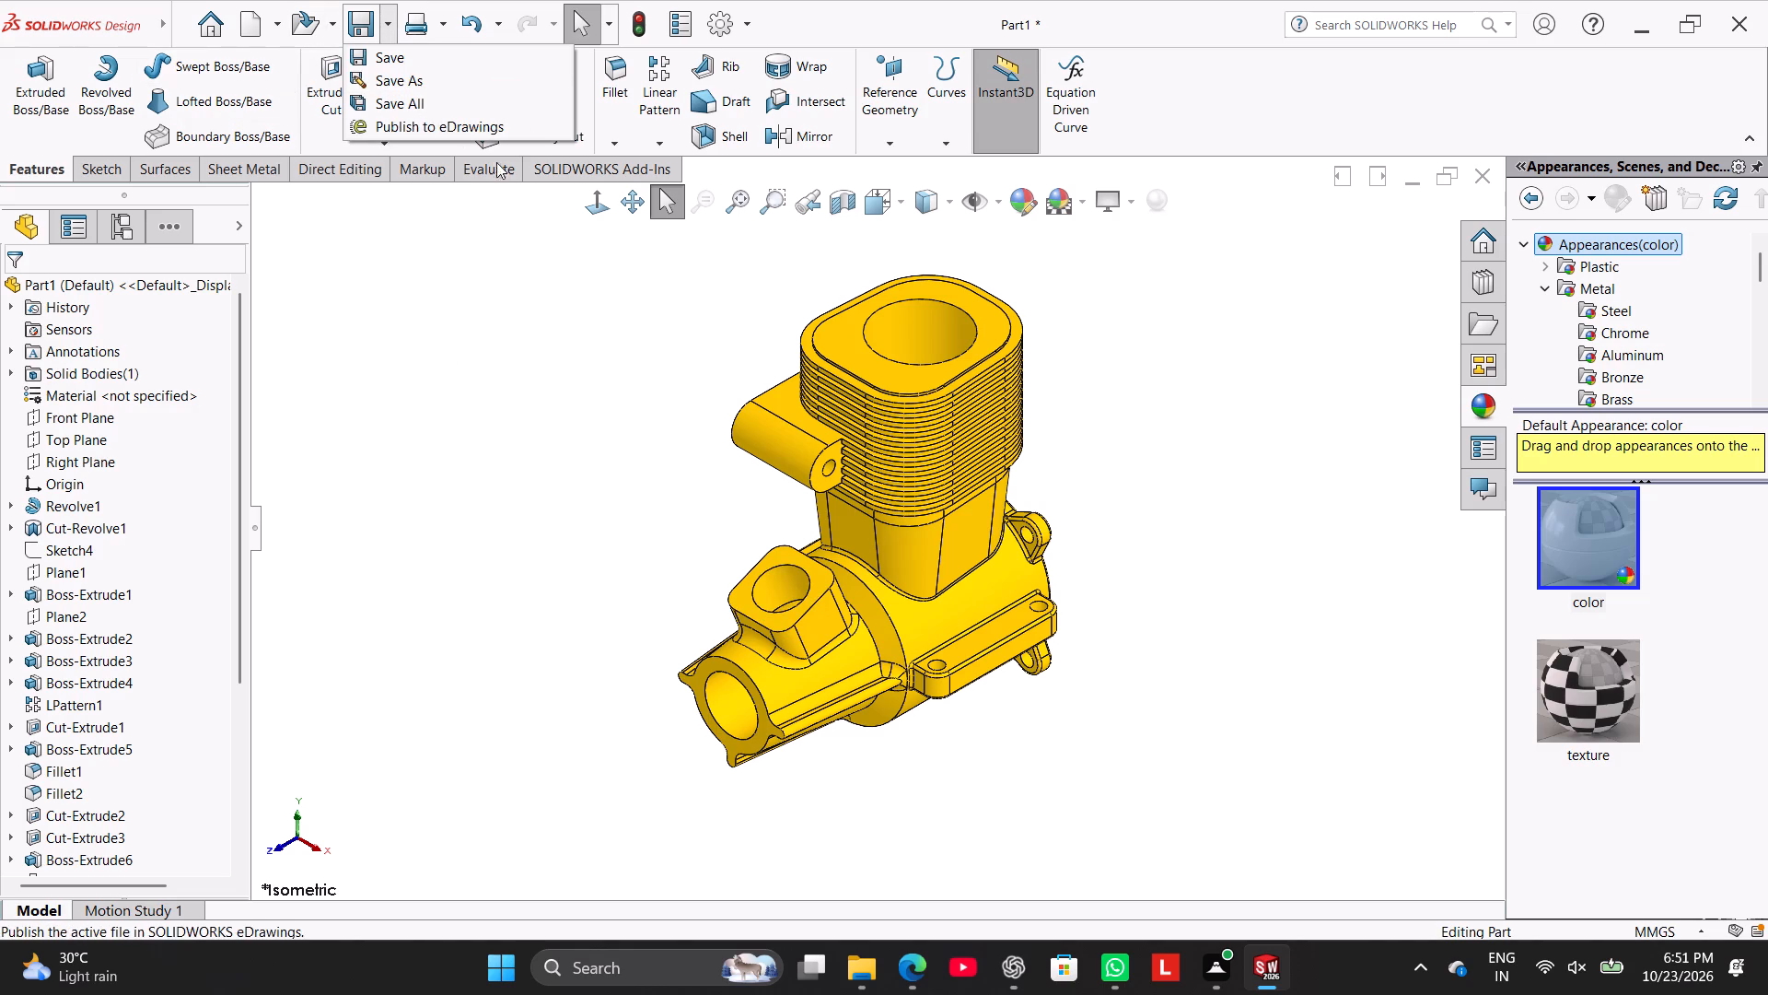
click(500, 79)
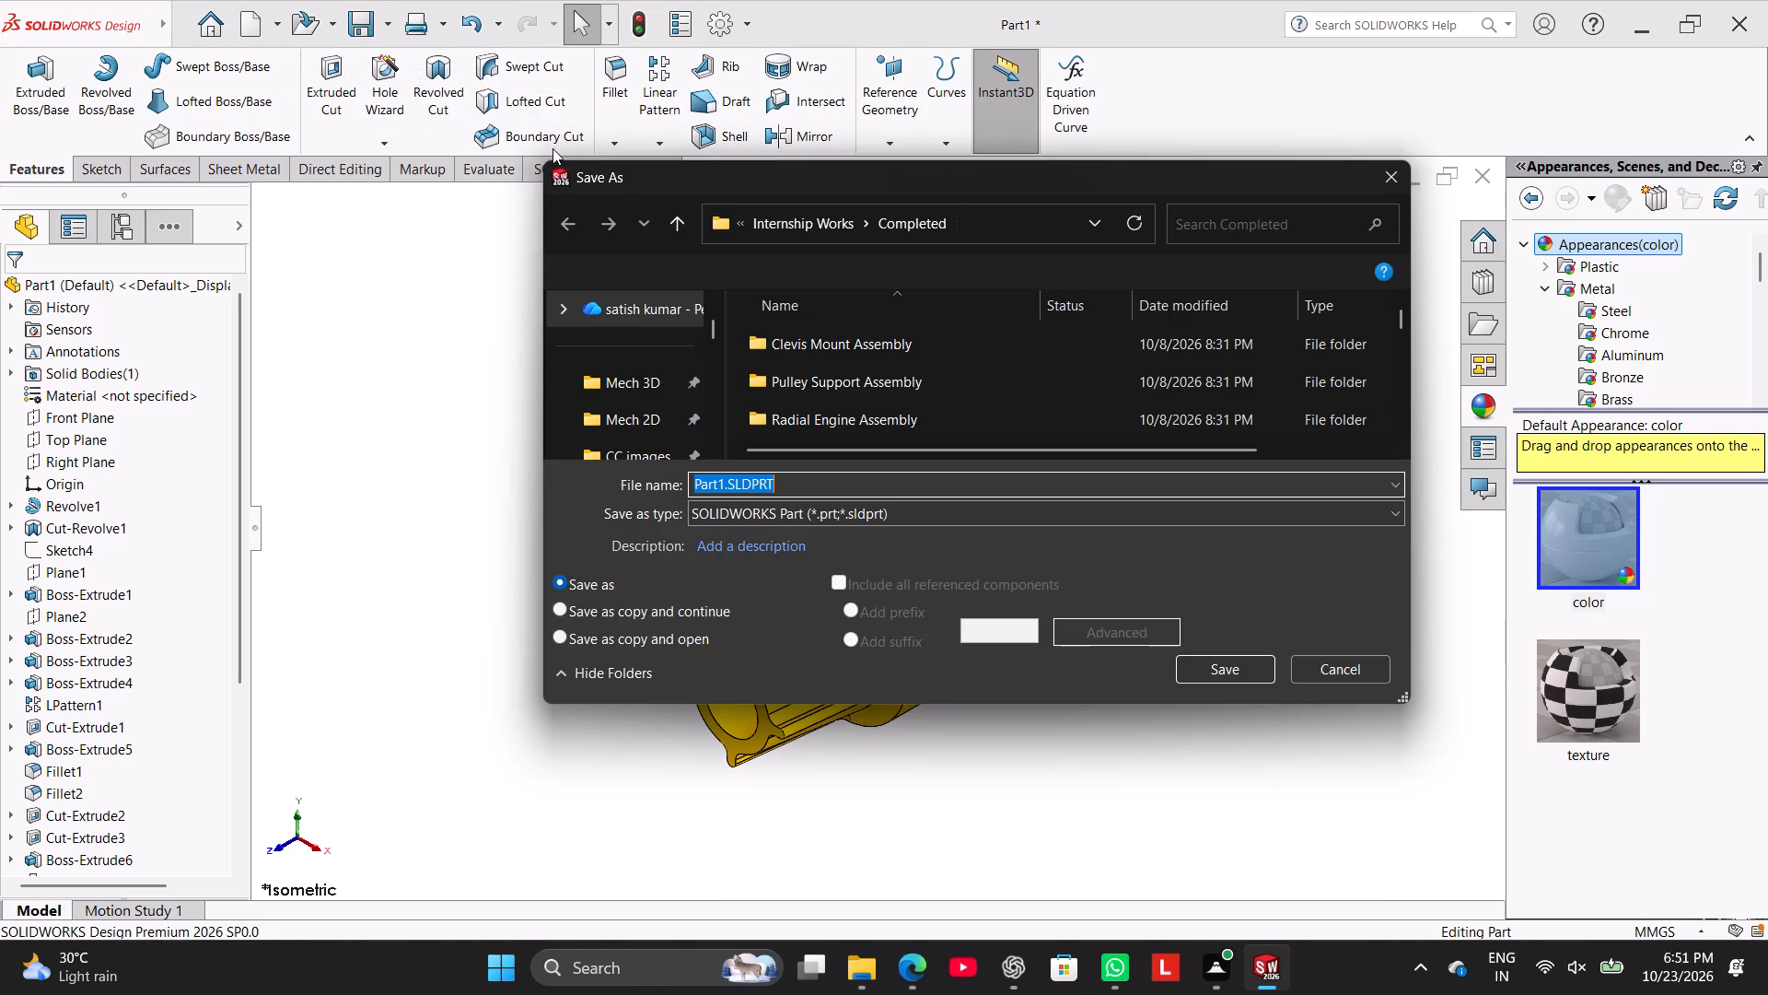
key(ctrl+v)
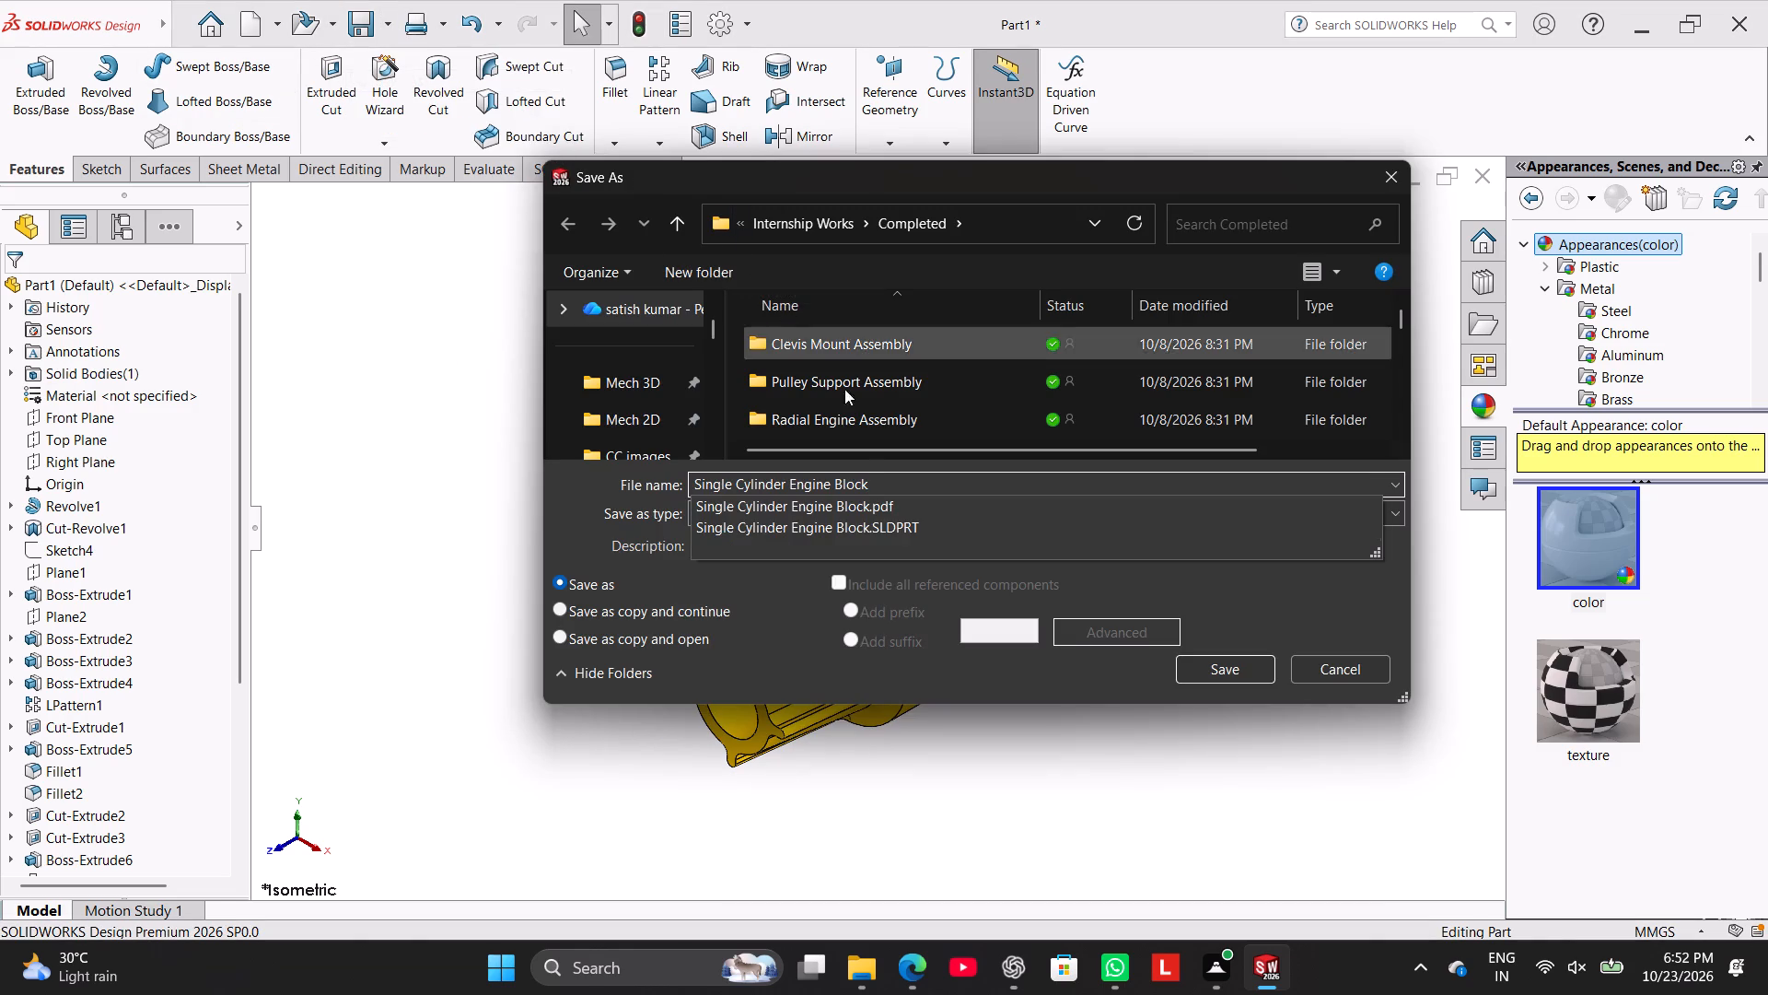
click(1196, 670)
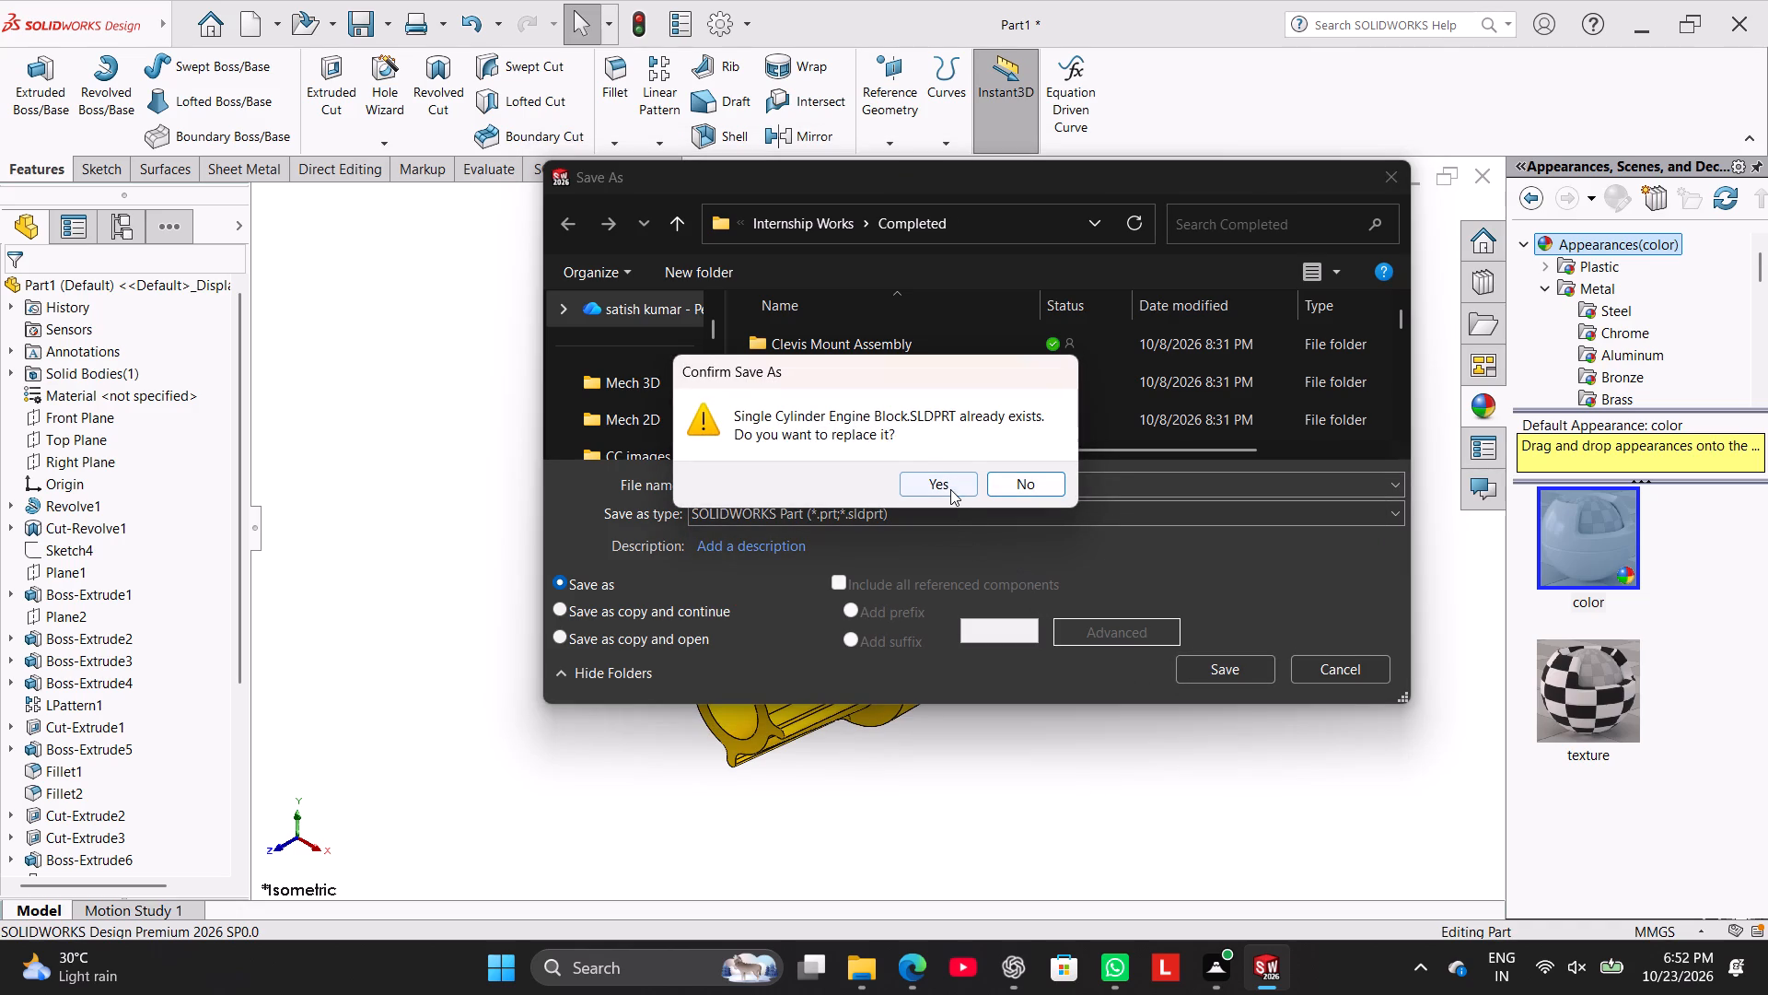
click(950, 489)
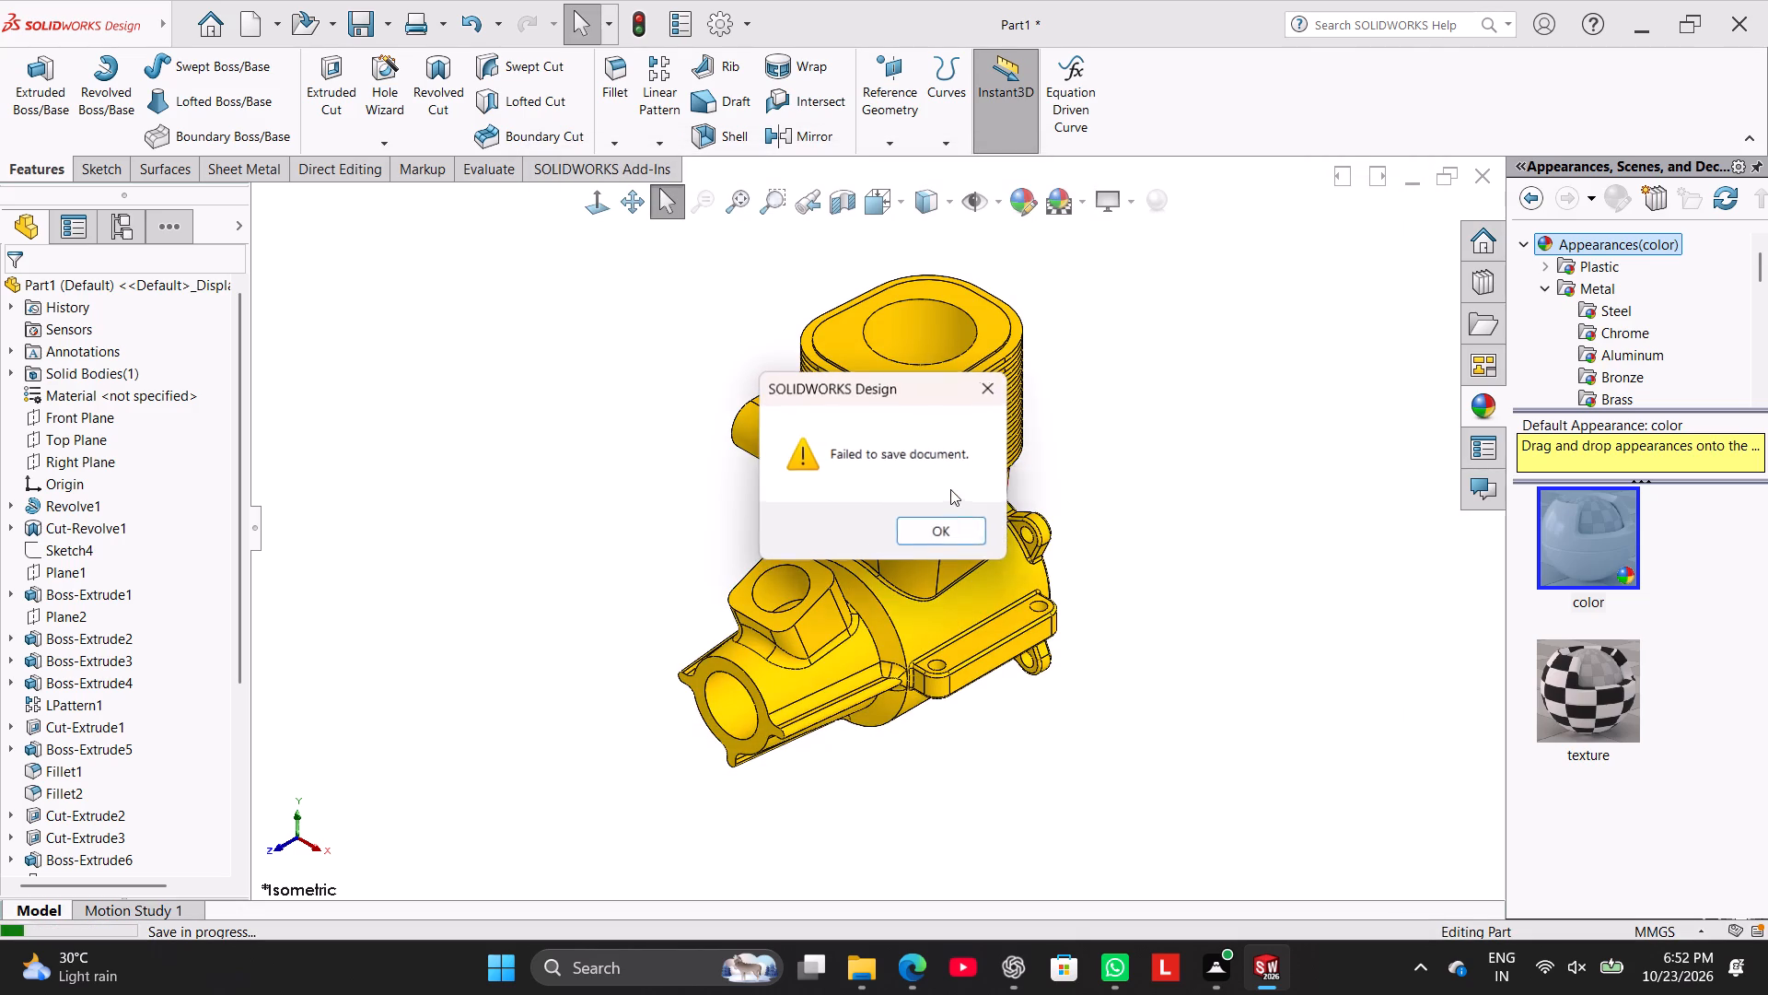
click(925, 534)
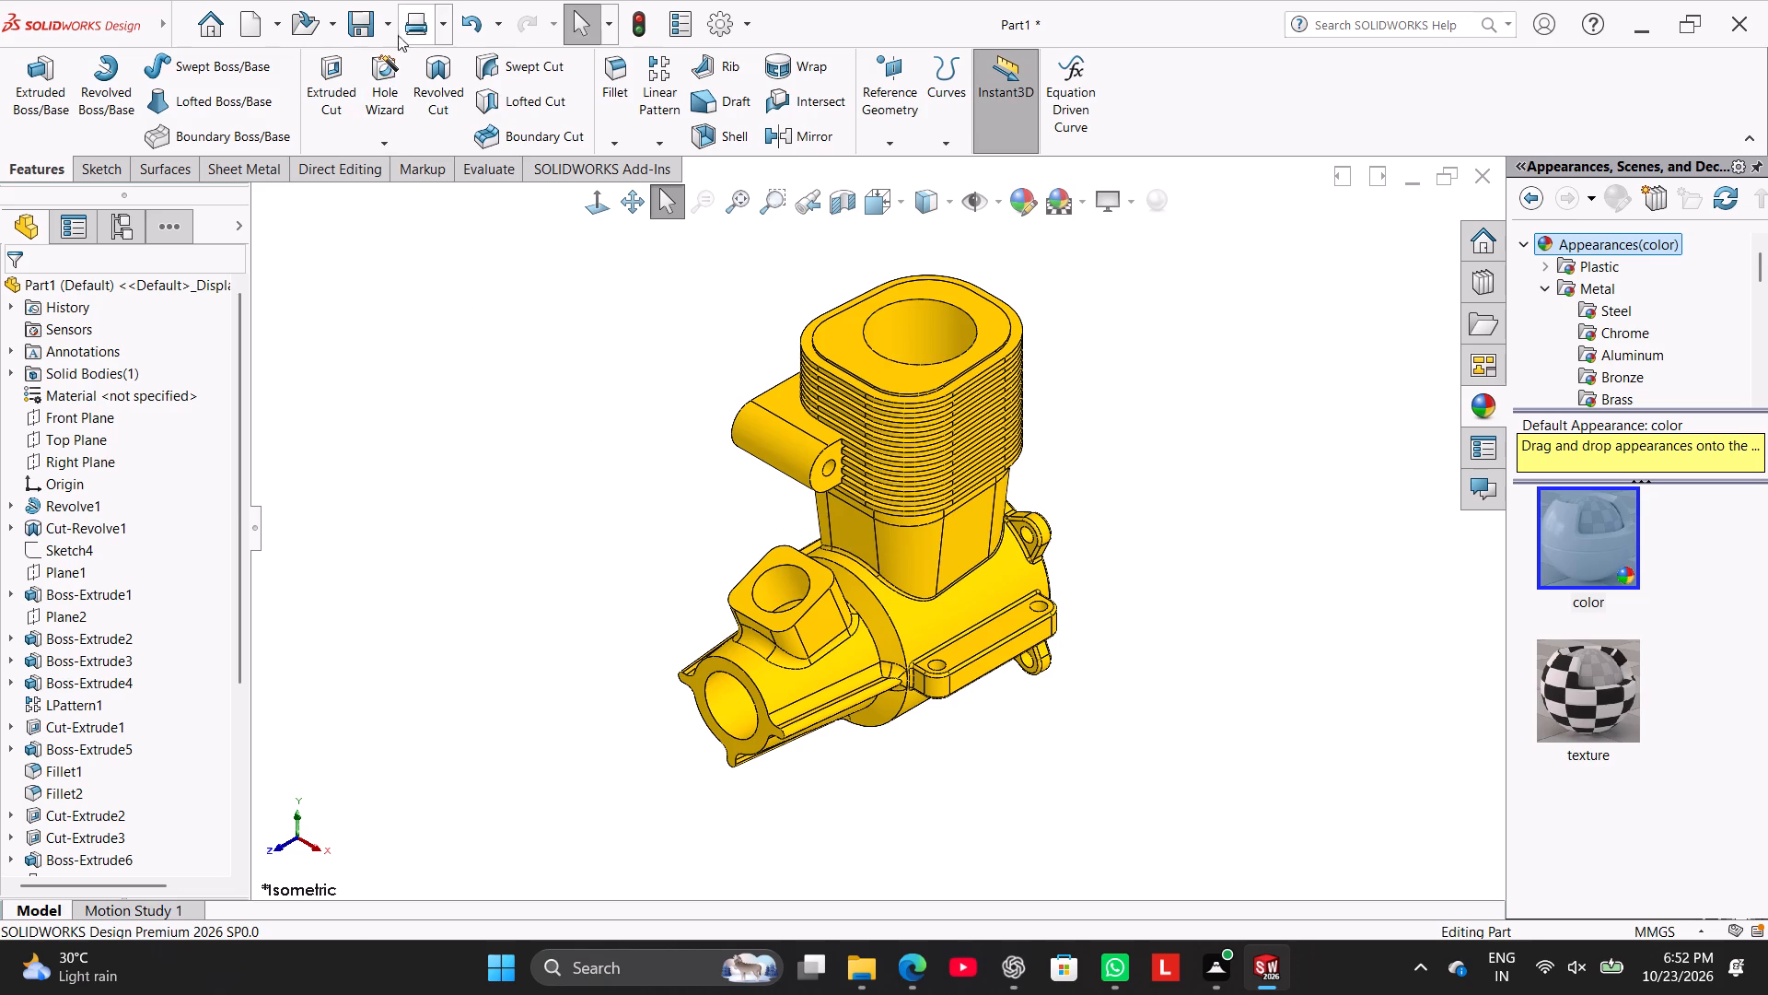
Save the part as Single Cylinder Engine Block in the Worked folder of CC Symbiosis Intern.
click(389, 23)
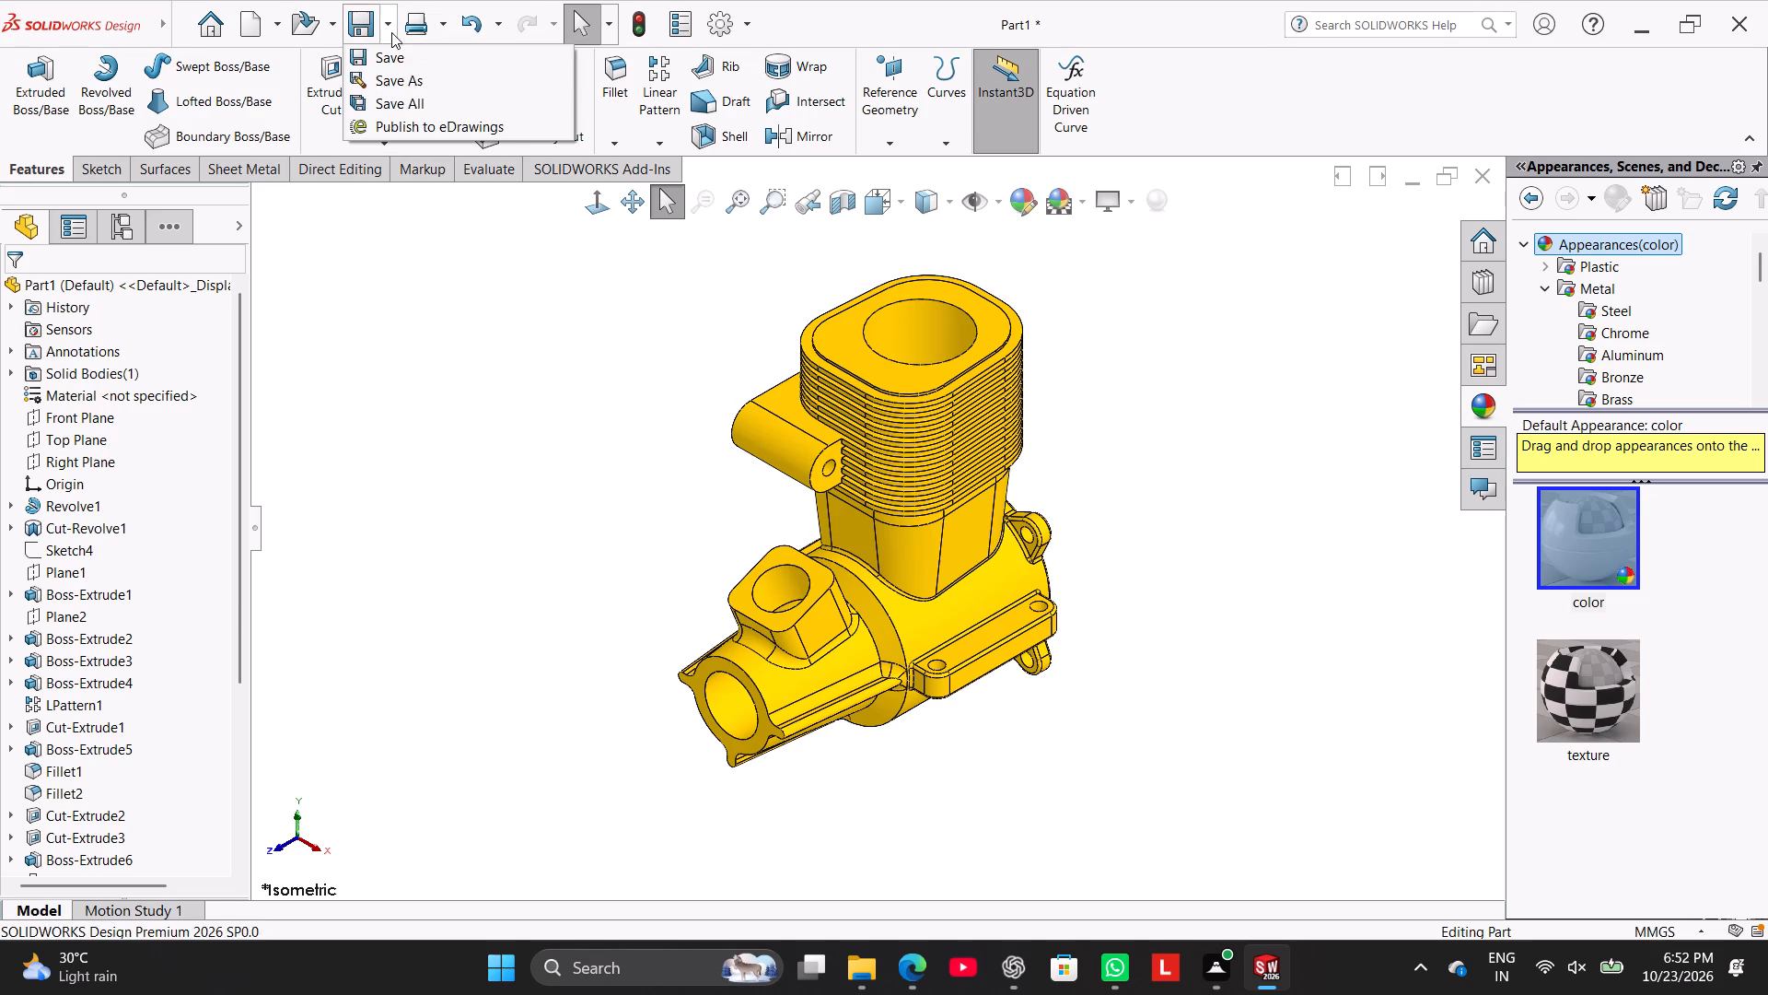
click(399, 76)
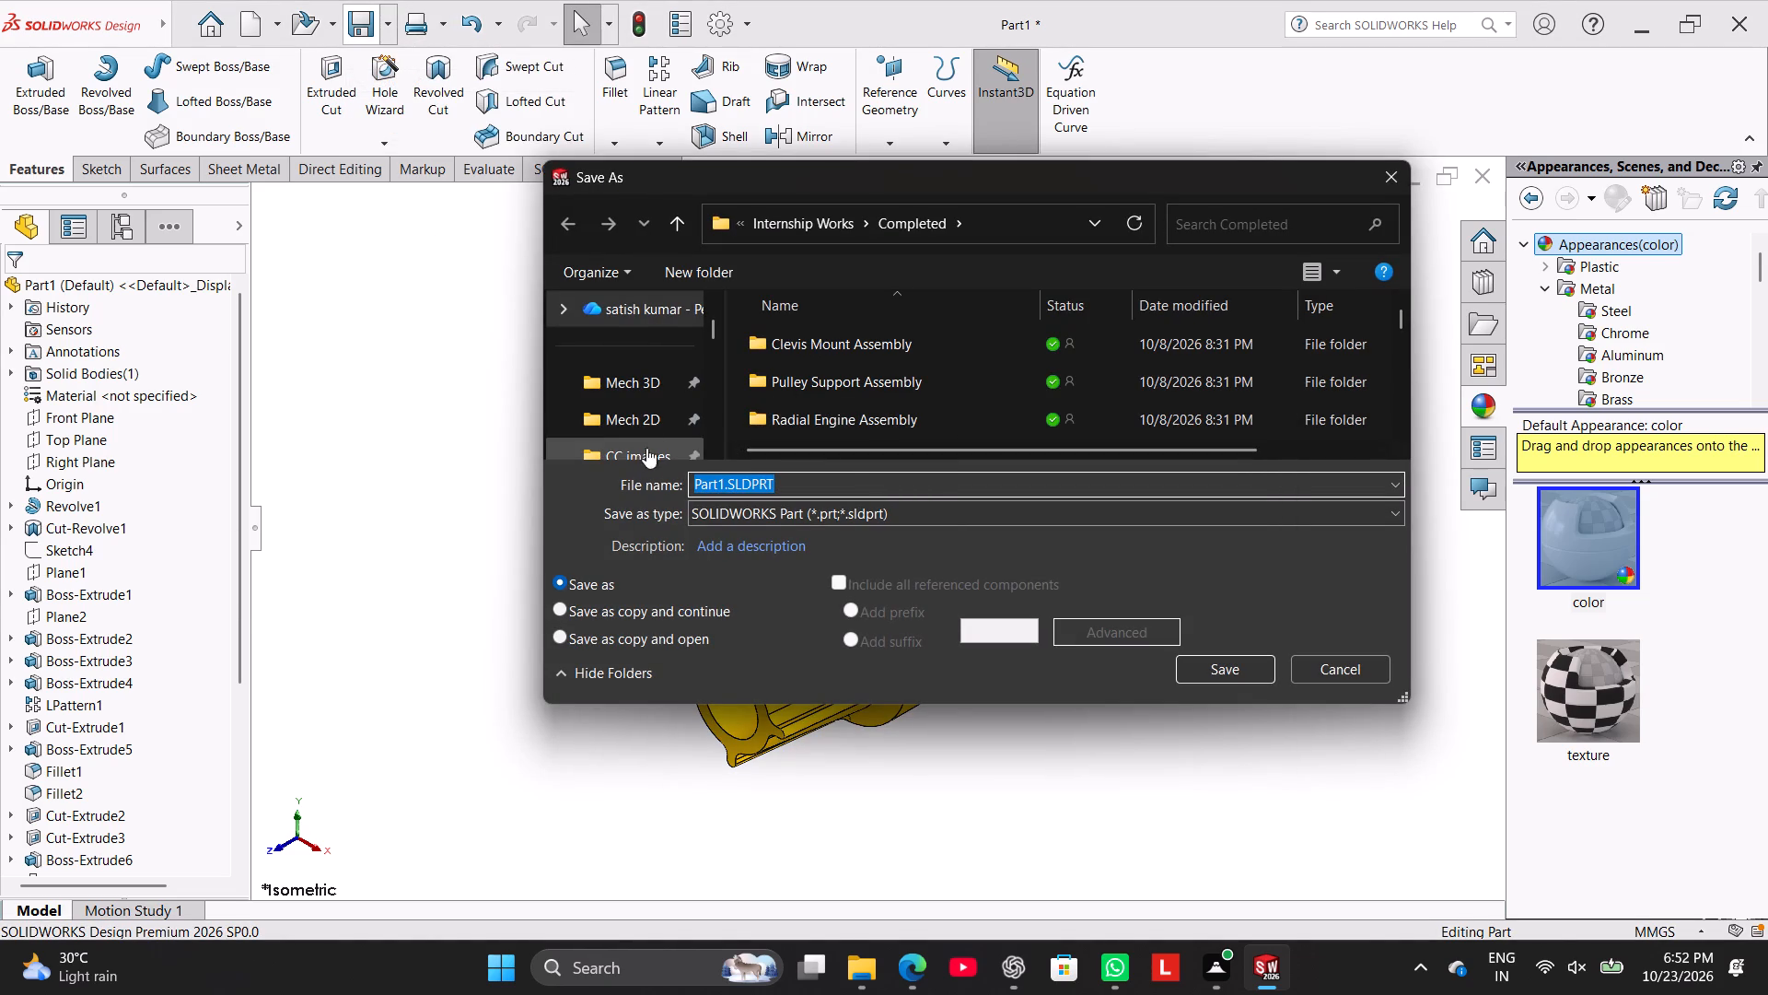
scroll(660, 422, down, 1)
click(651, 389)
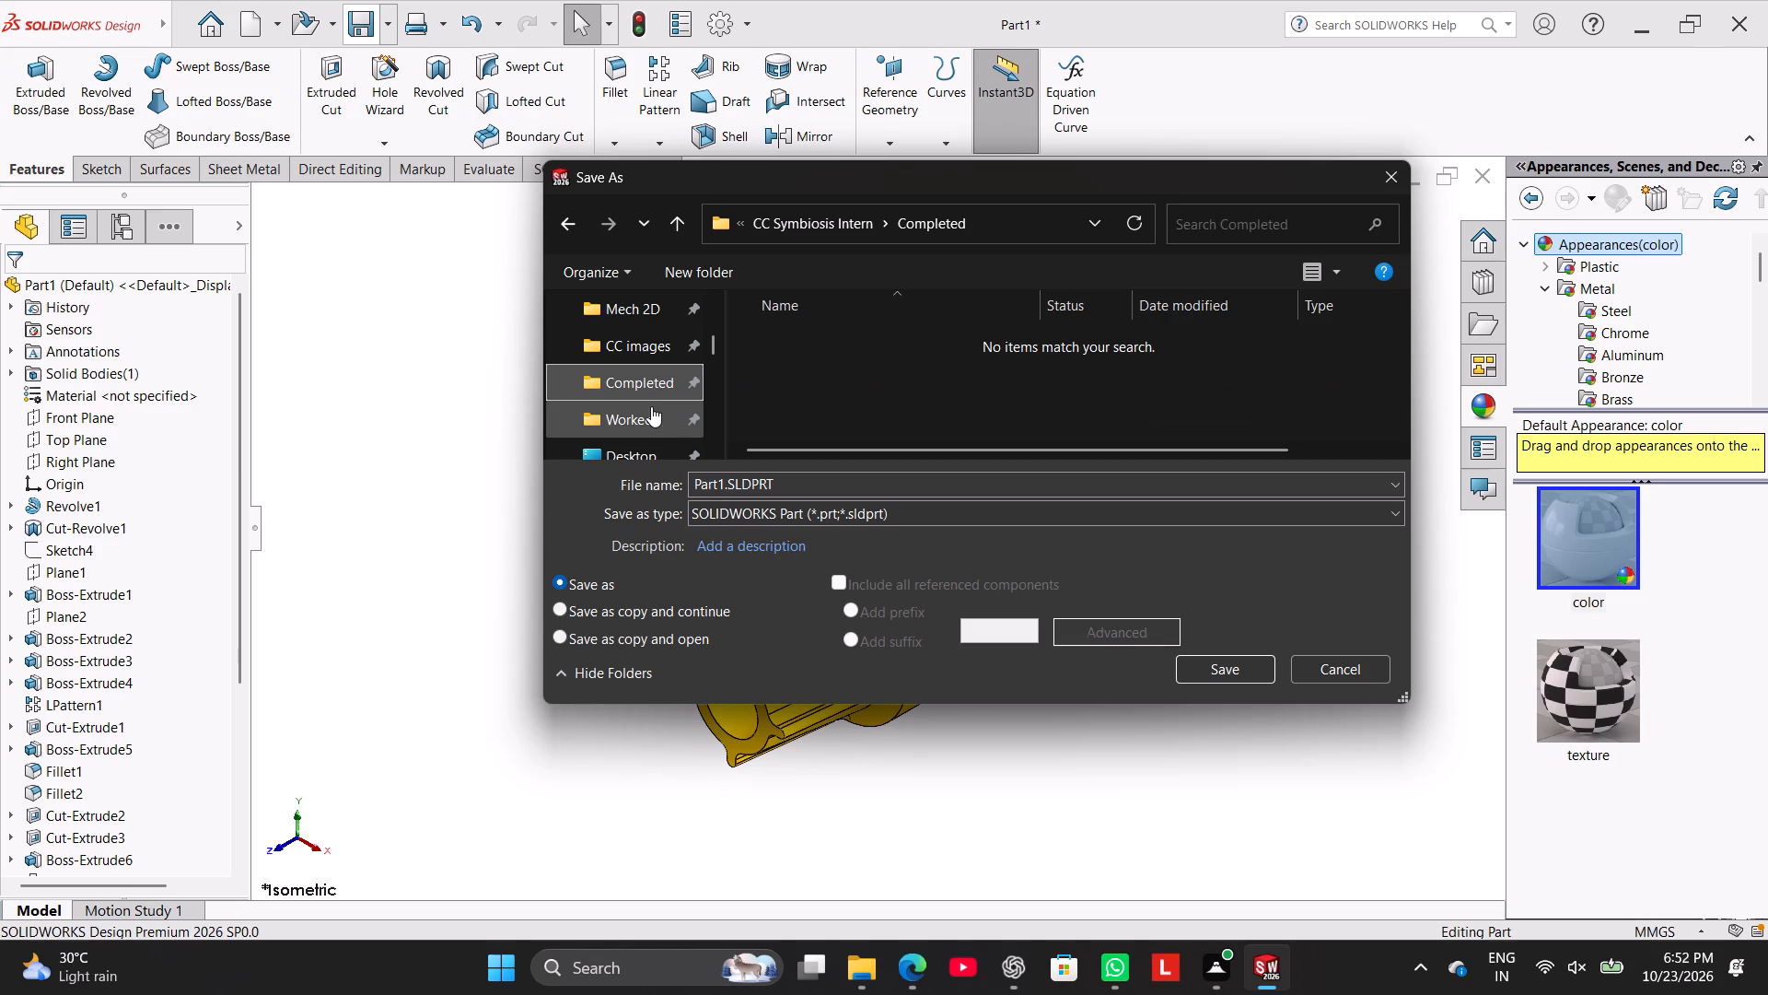
click(658, 422)
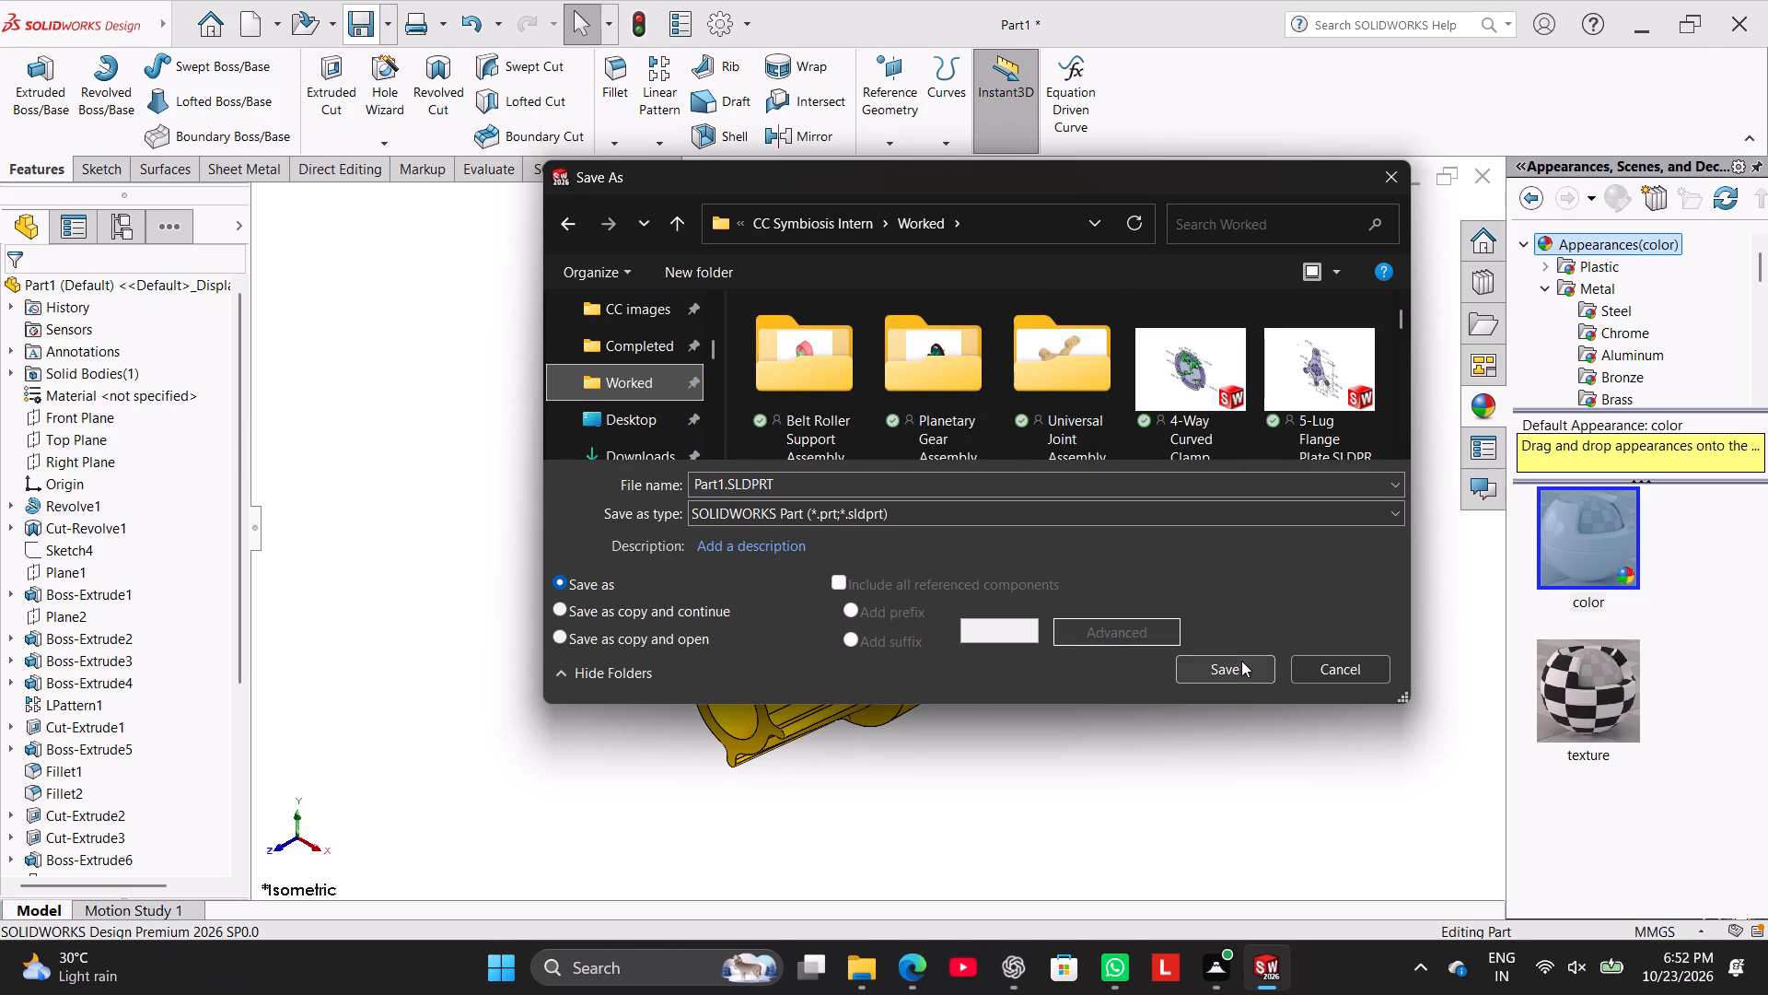
click(985, 487)
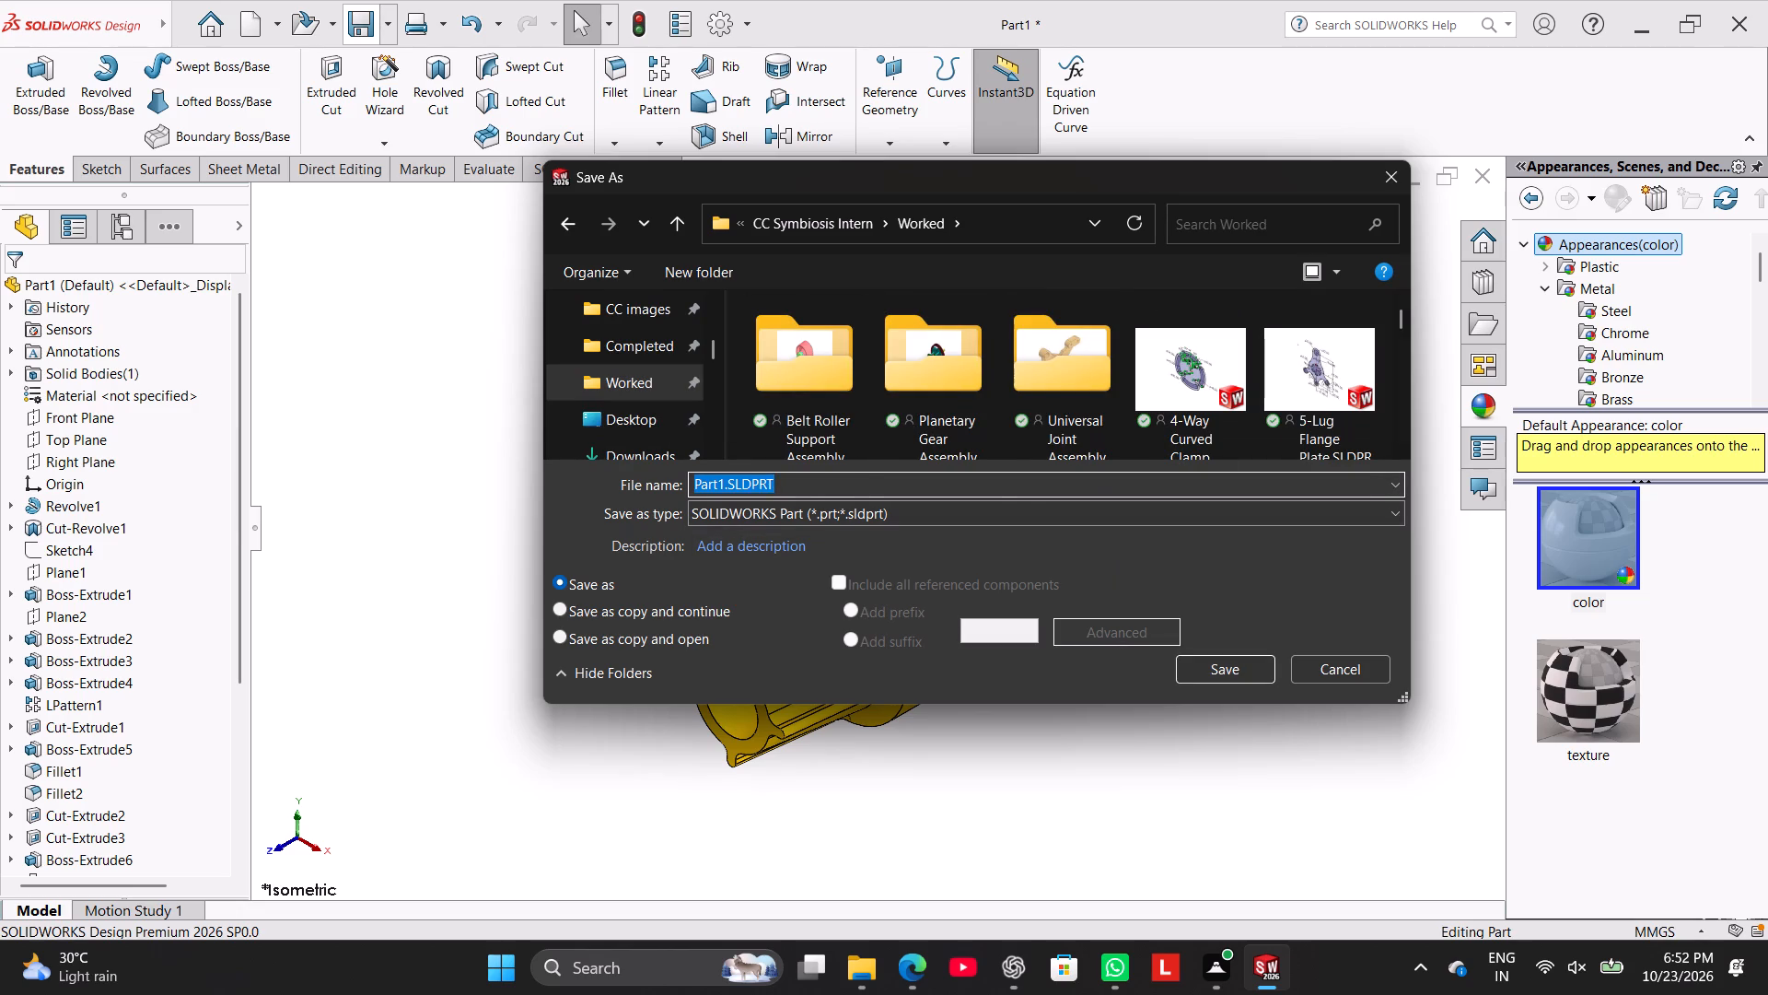
key(ctrl+v)
click(1225, 667)
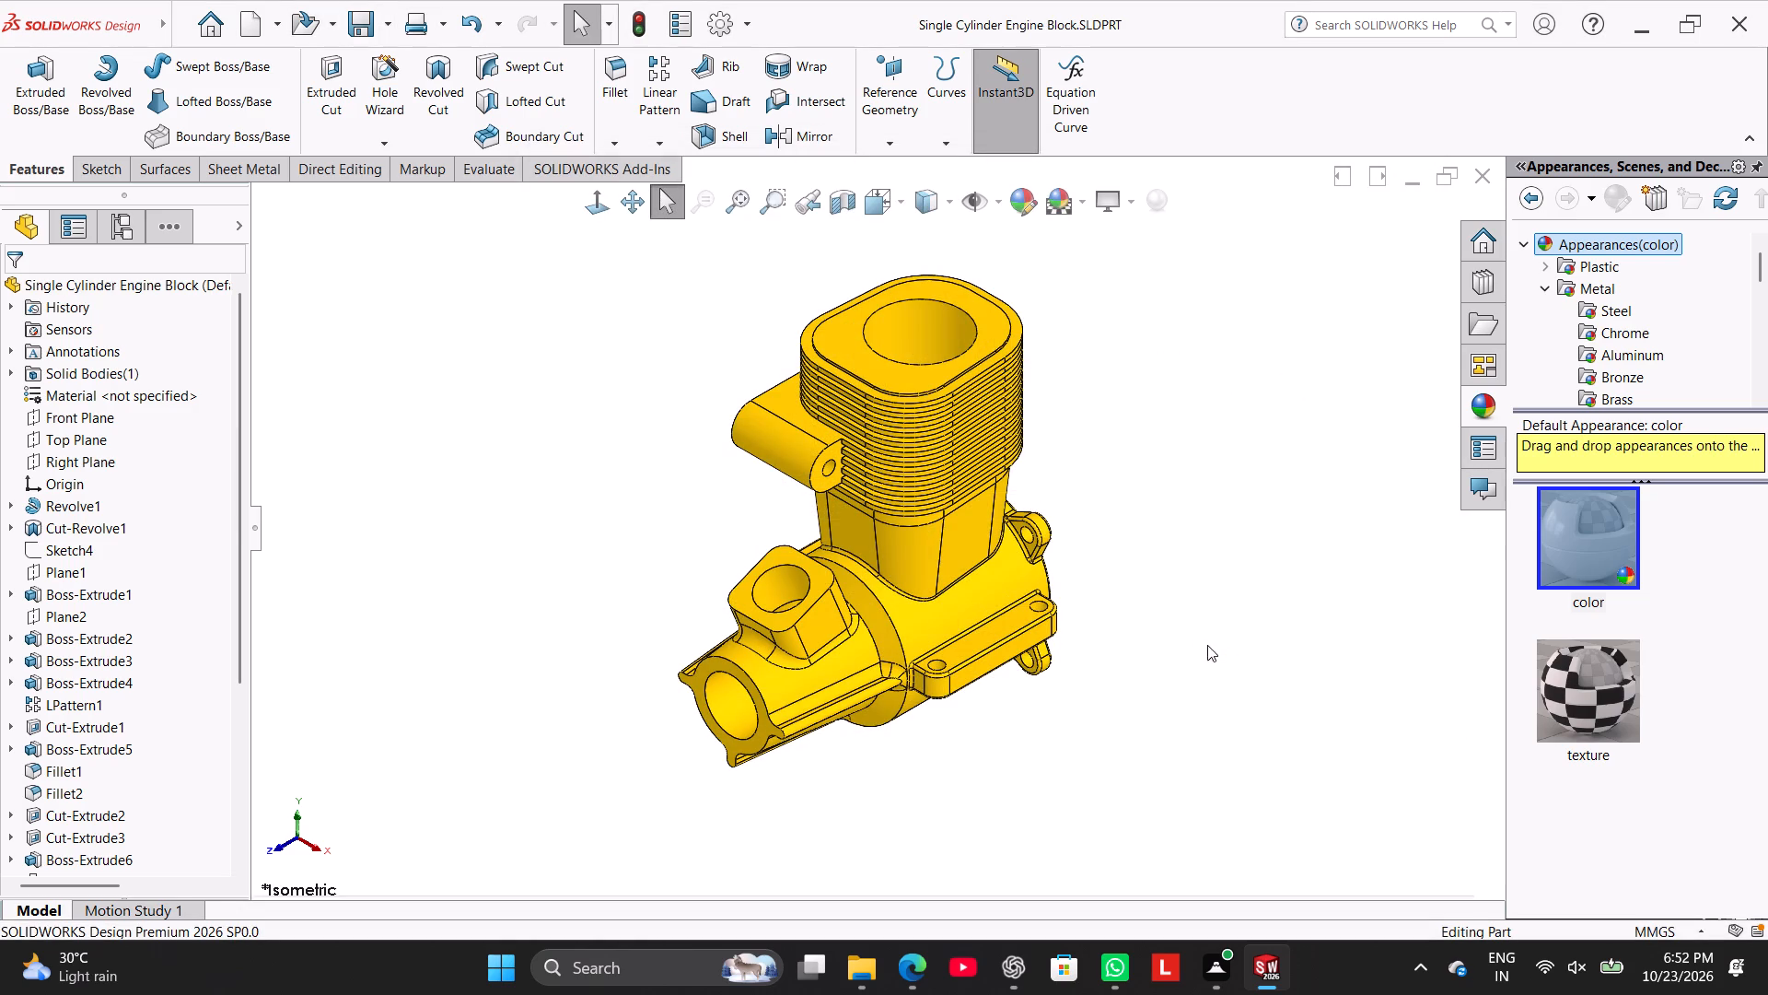
Save a PDF copy of the part as Single Cylinder Engine Block.pdf in the Worked folder.
click(388, 25)
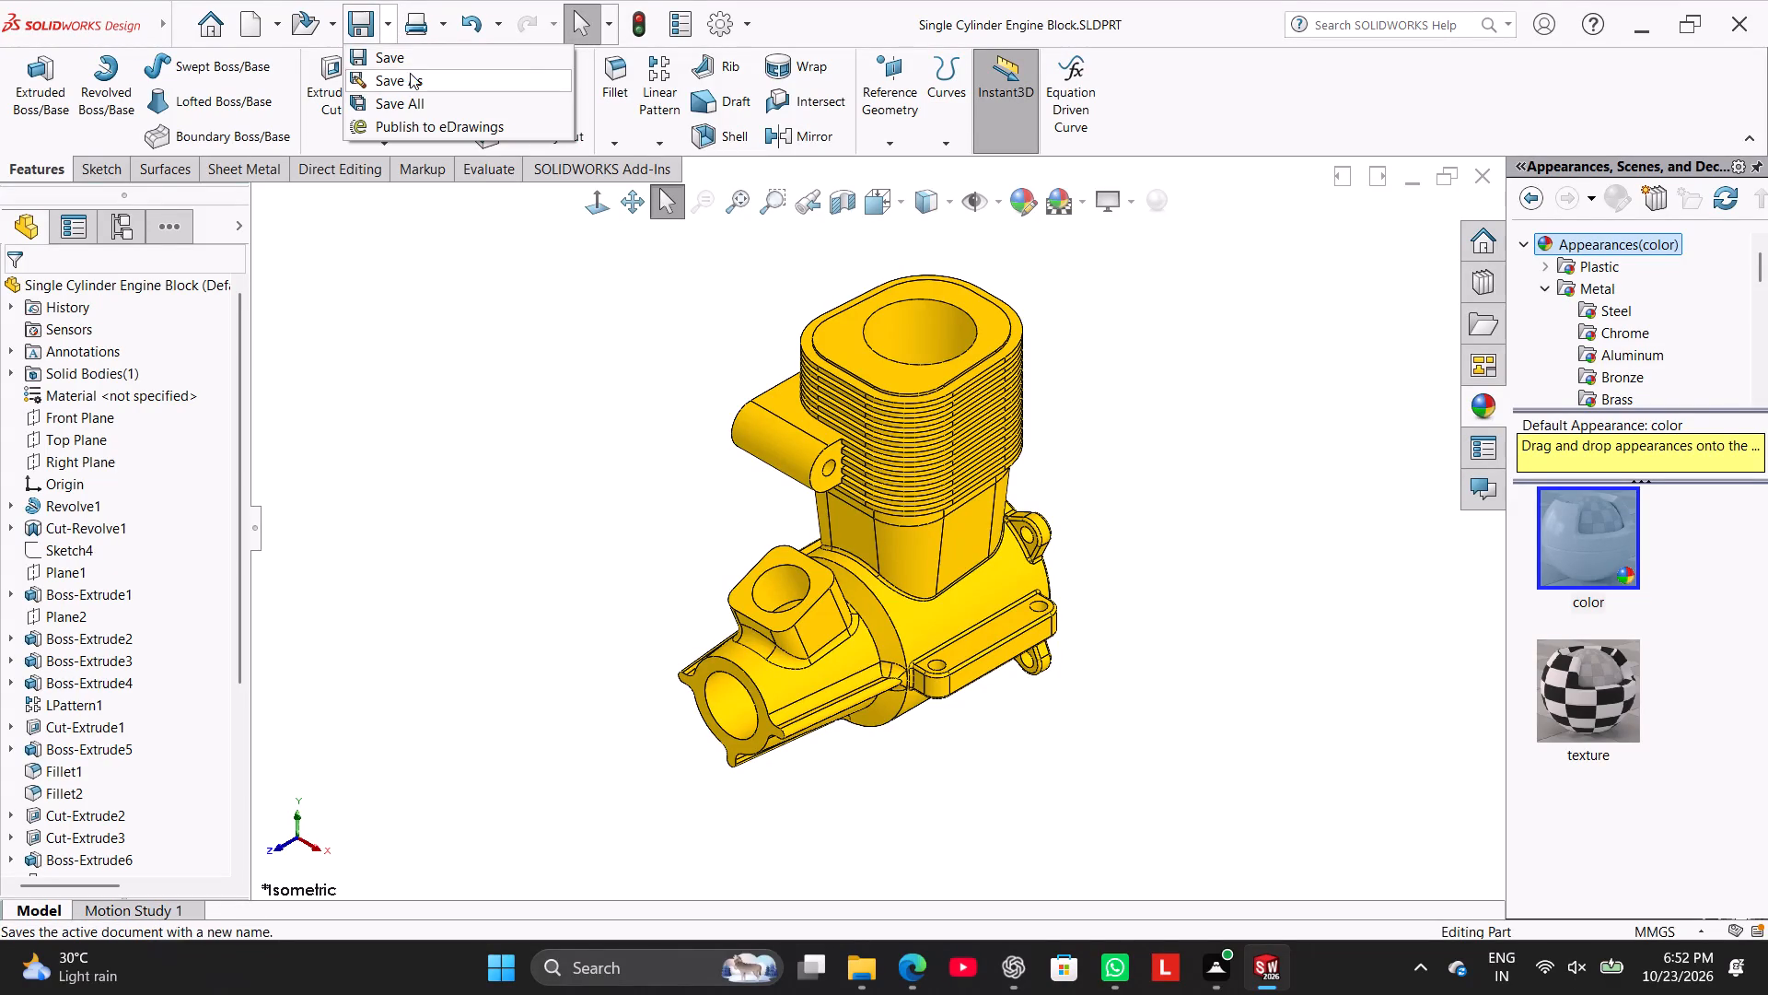
click(410, 73)
click(1051, 510)
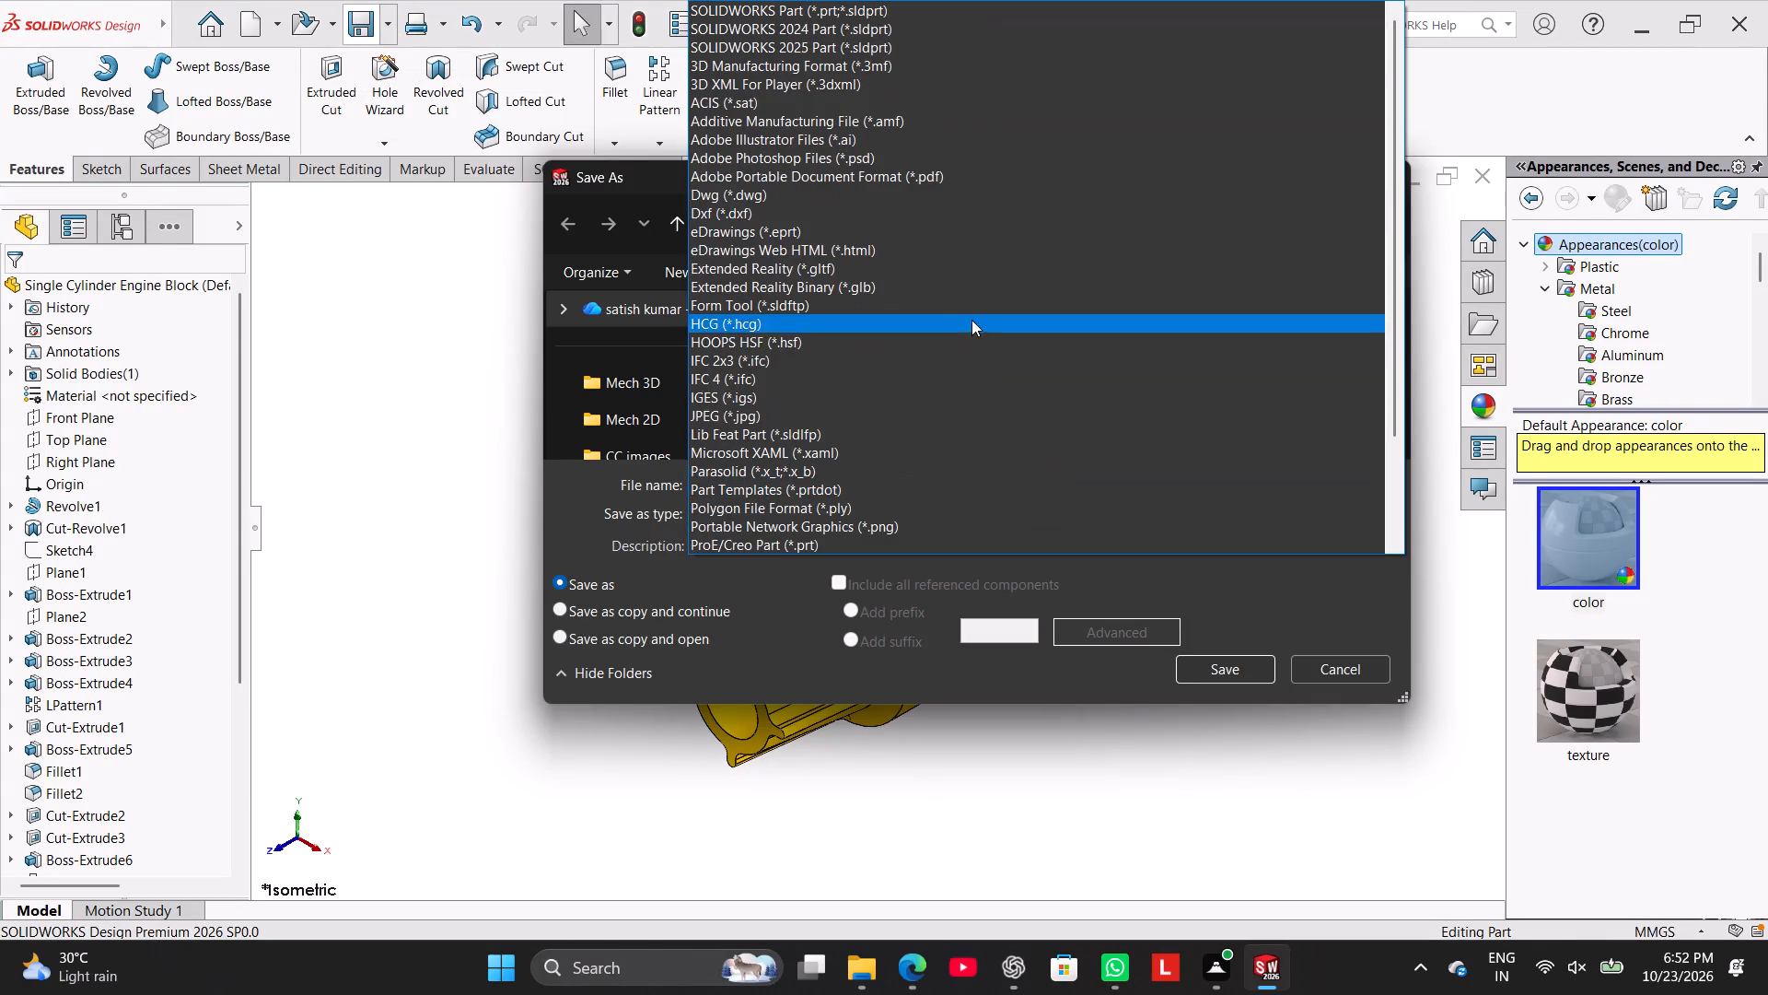
click(984, 183)
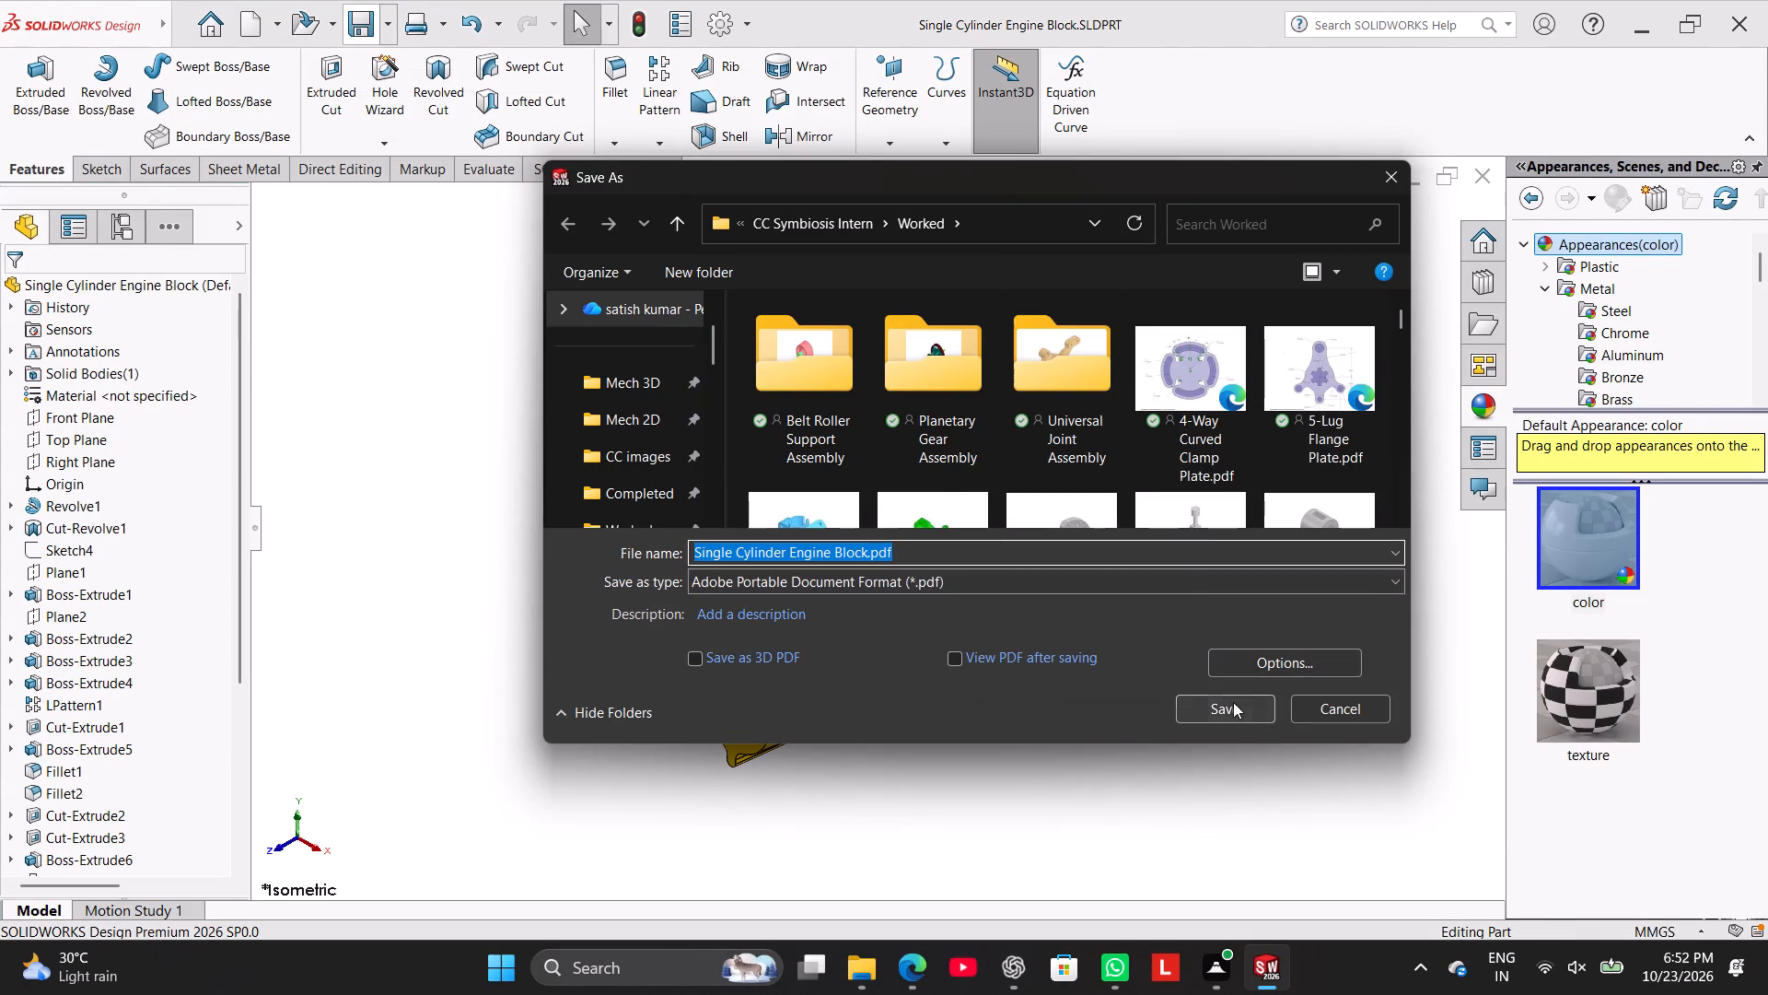
click(1233, 702)
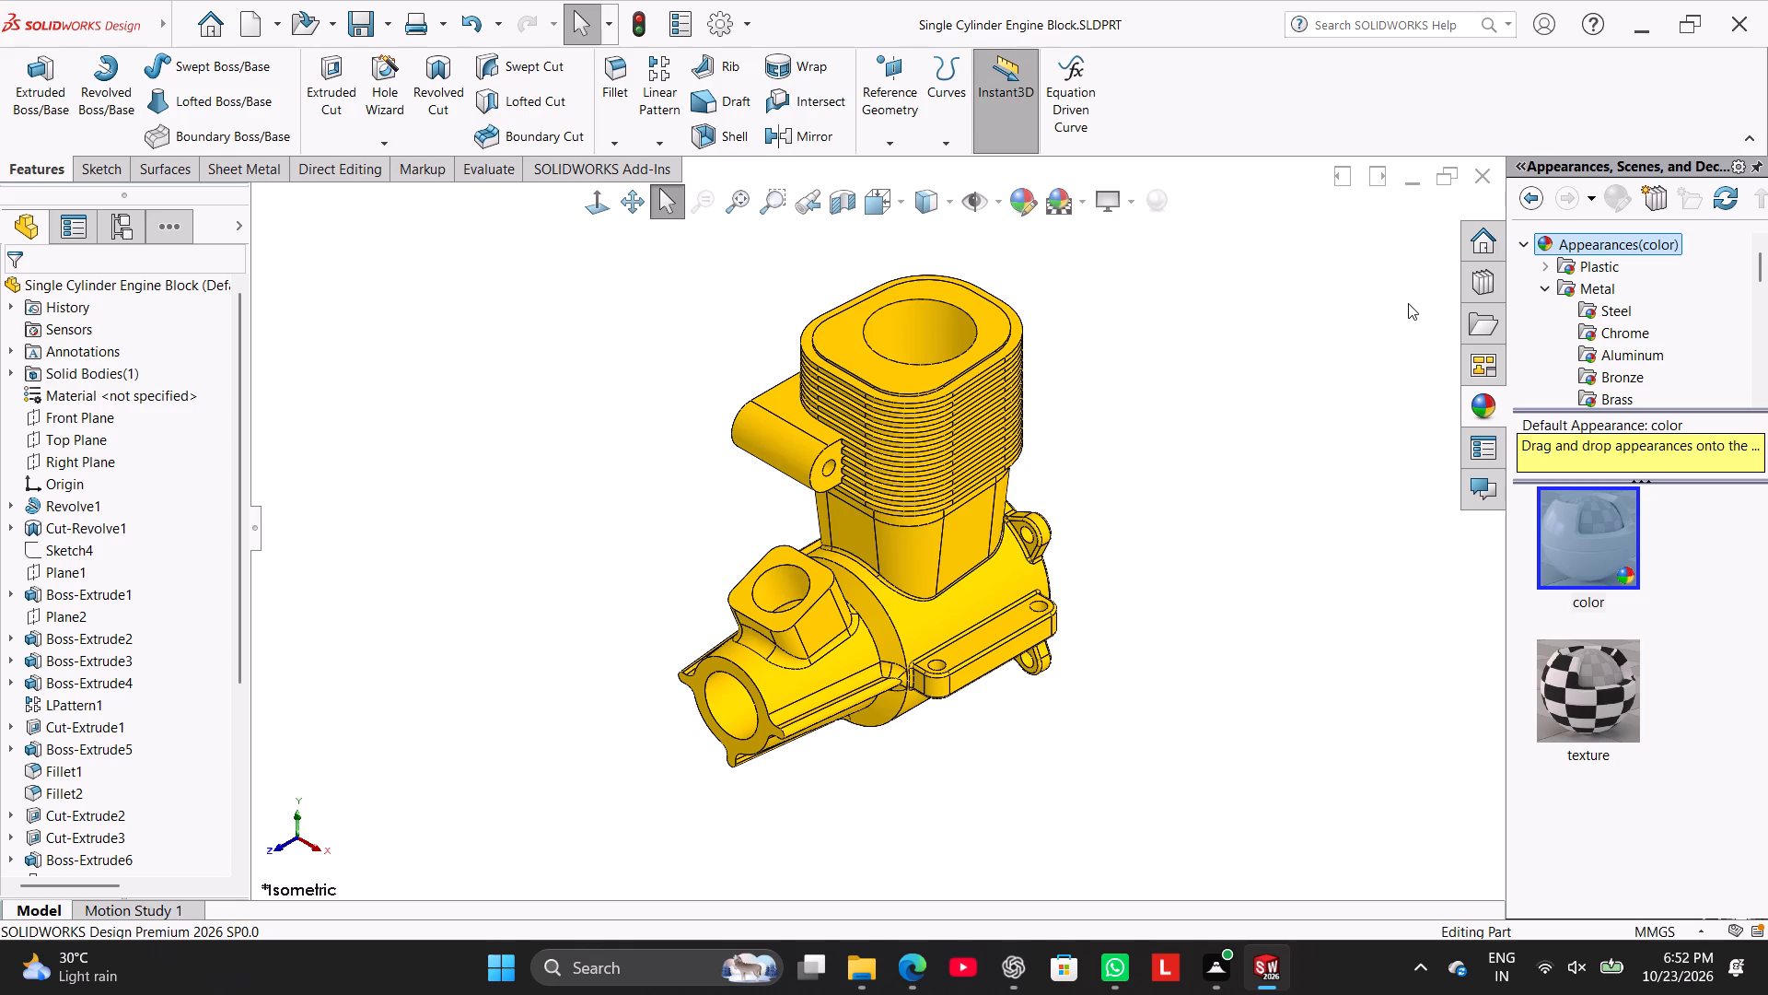
Examine the engine block's interior in a section view cut along the Right Plane, from both sides, and leave the section view.
middle_drag(1119, 476, 1178, 581)
middle_drag(1161, 555, 1073, 442)
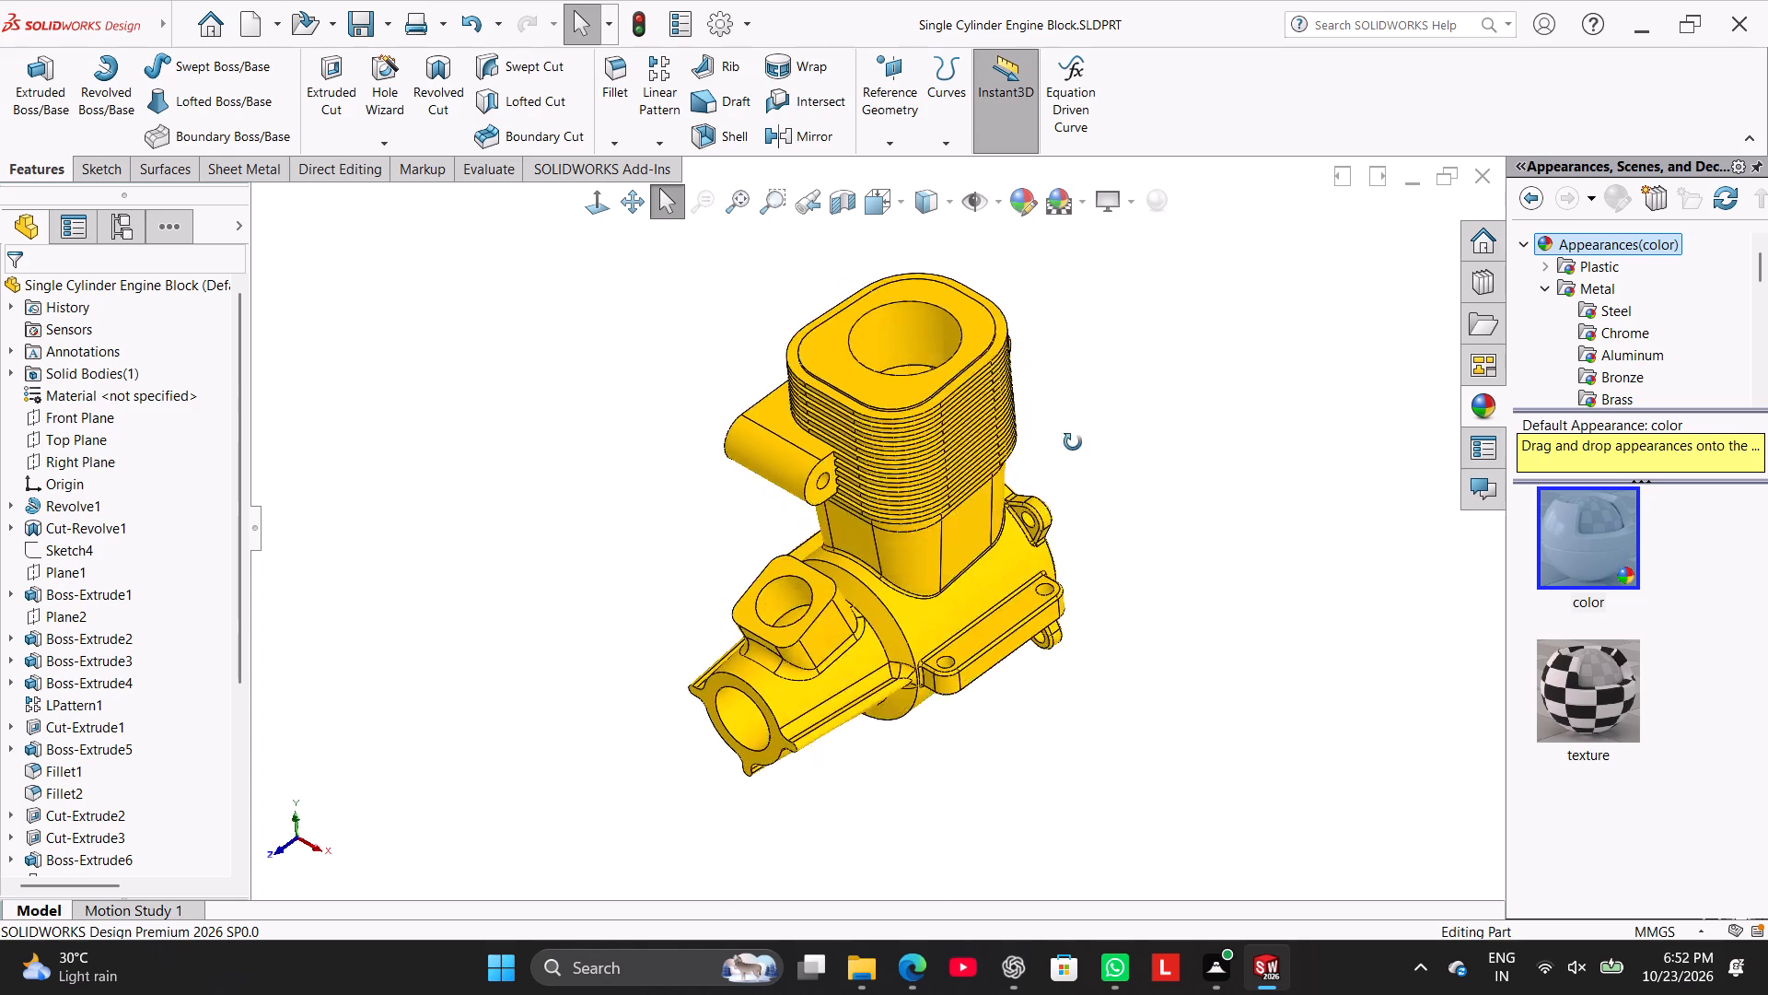
middle_drag(1073, 442, 1099, 375)
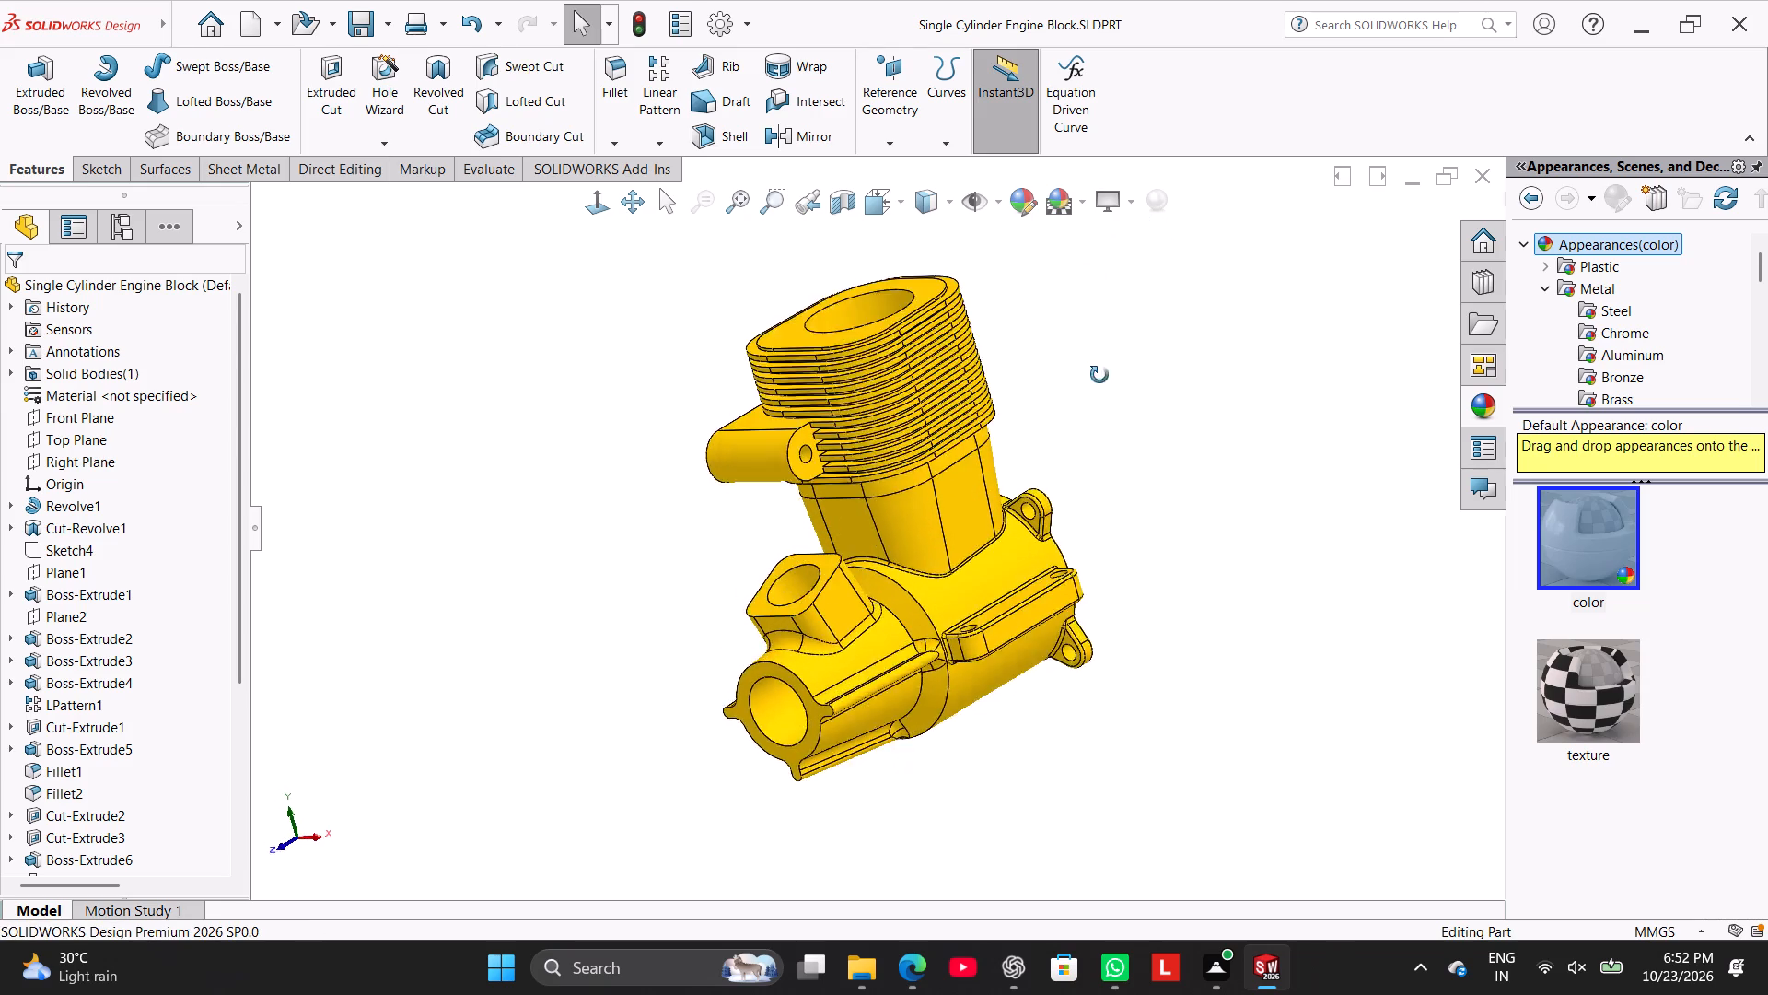
middle_drag(1099, 375, 1107, 423)
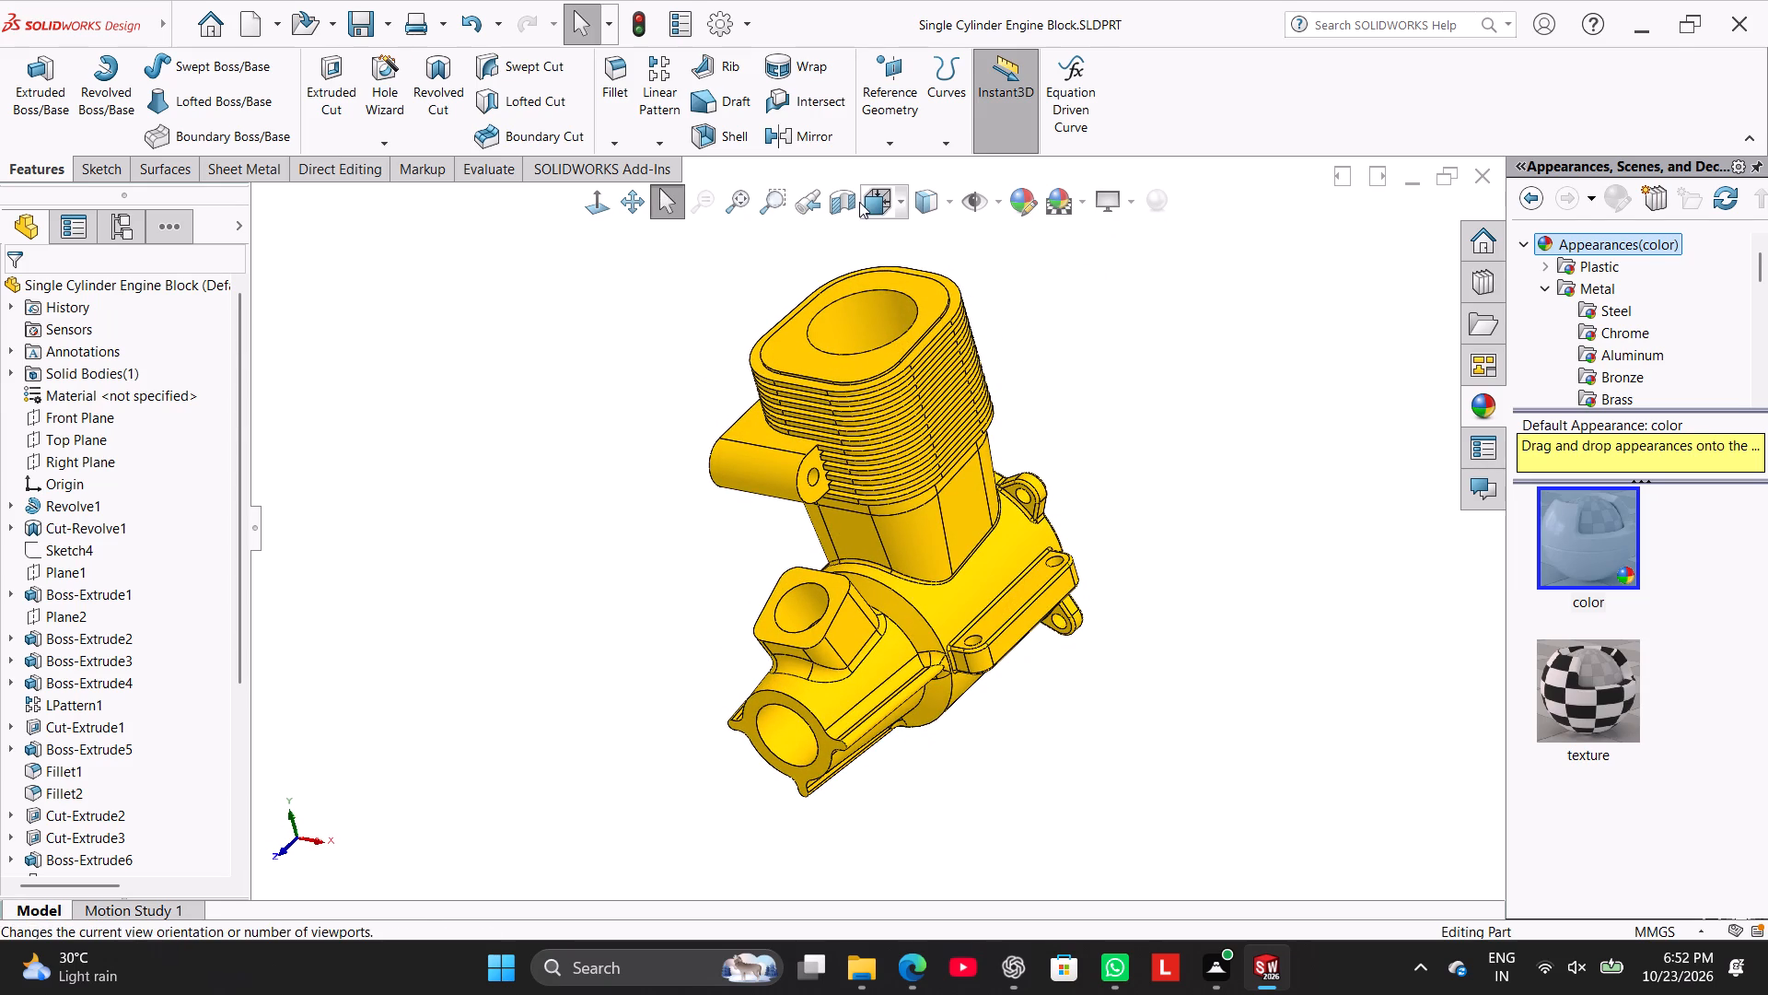
click(852, 195)
middle_drag(688, 569, 572, 524)
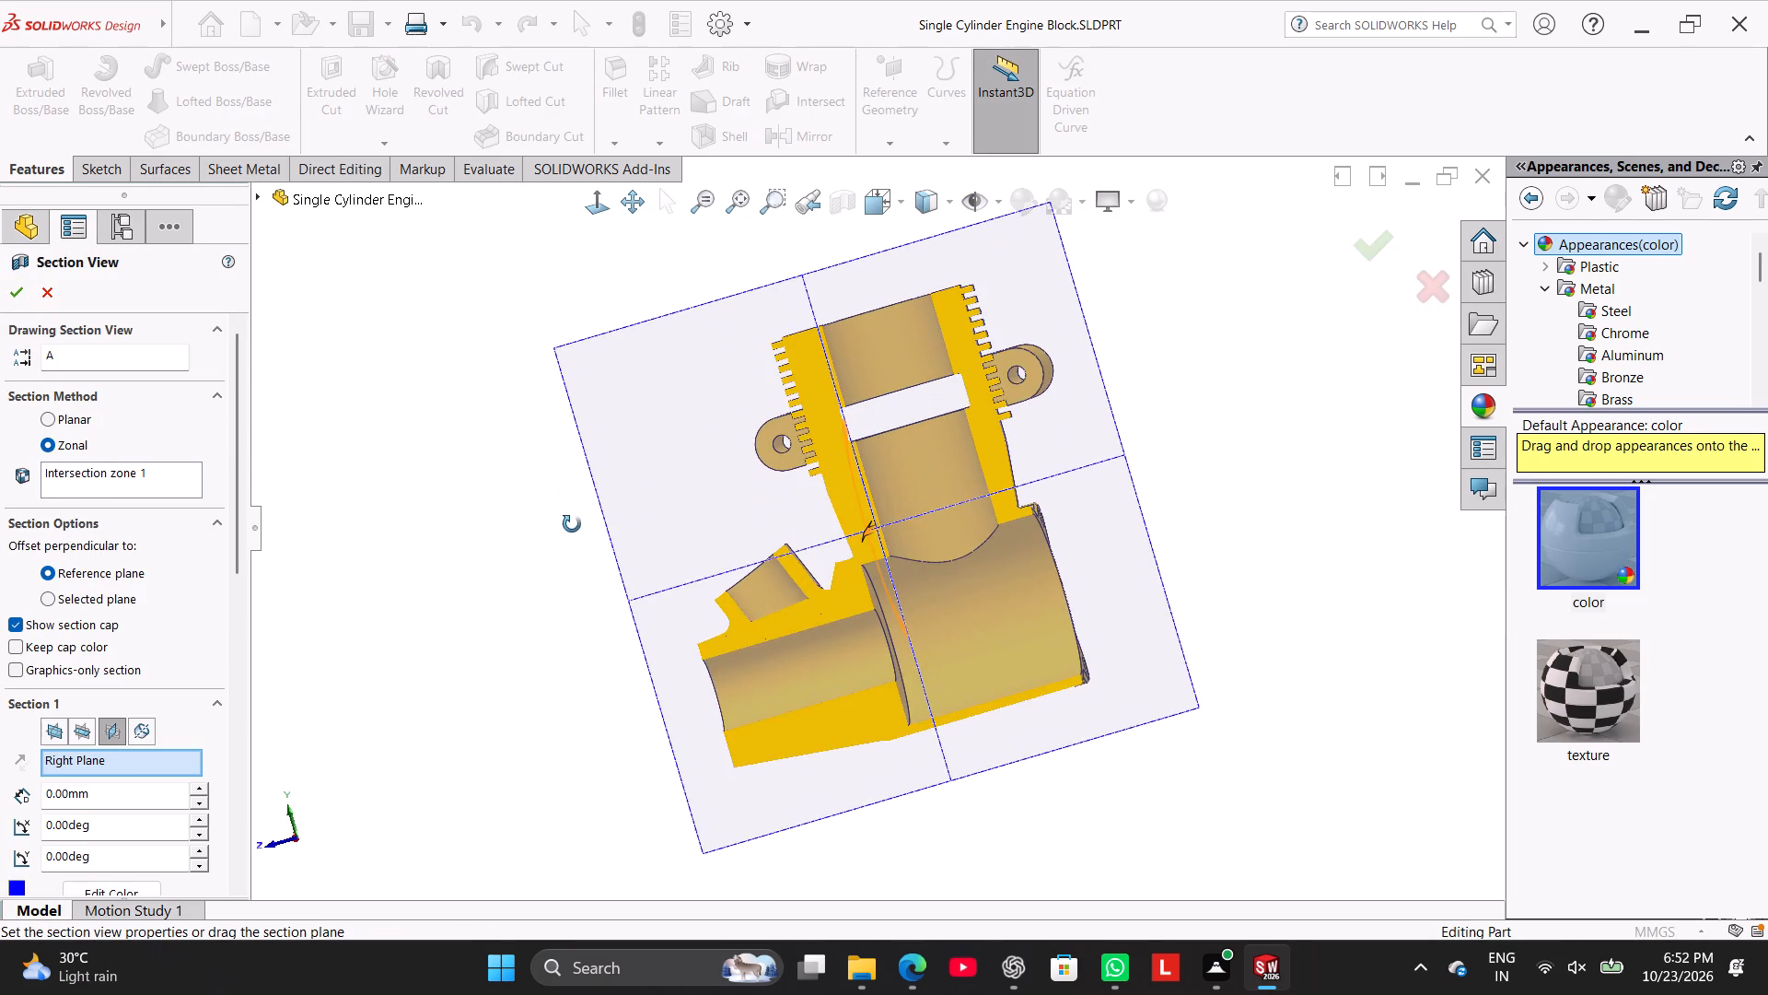
middle_drag(572, 524, 572, 519)
click(599, 202)
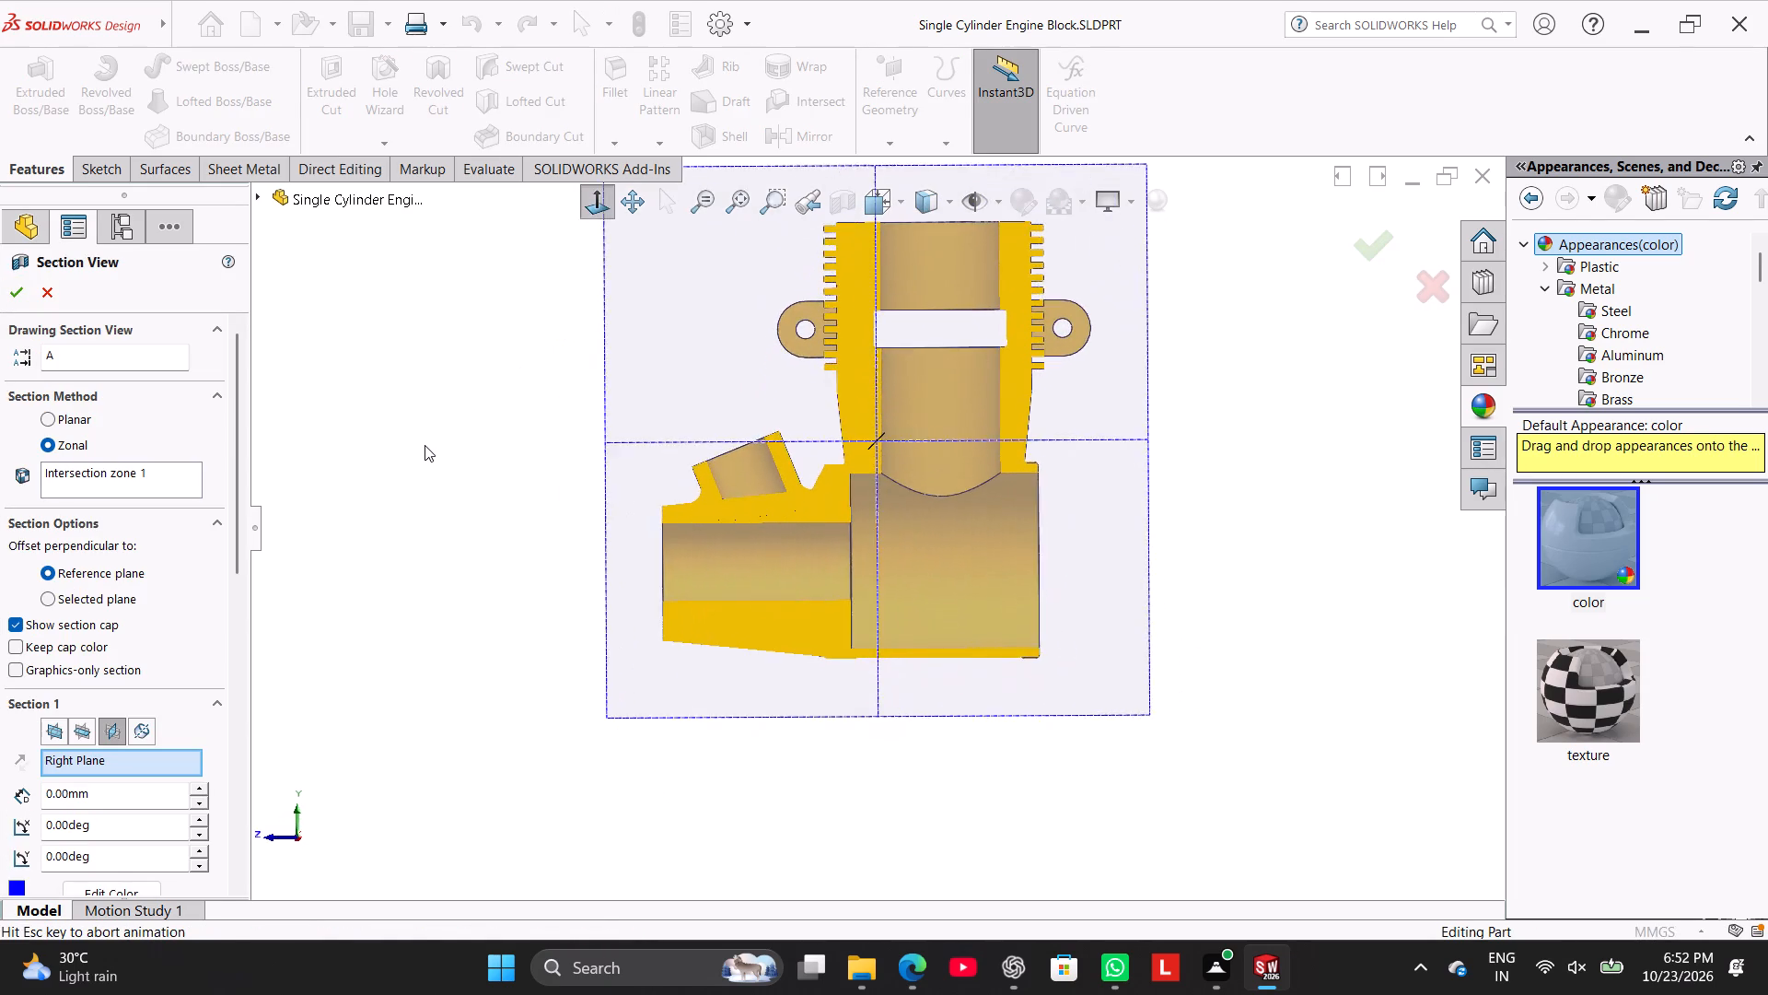
click(425, 445)
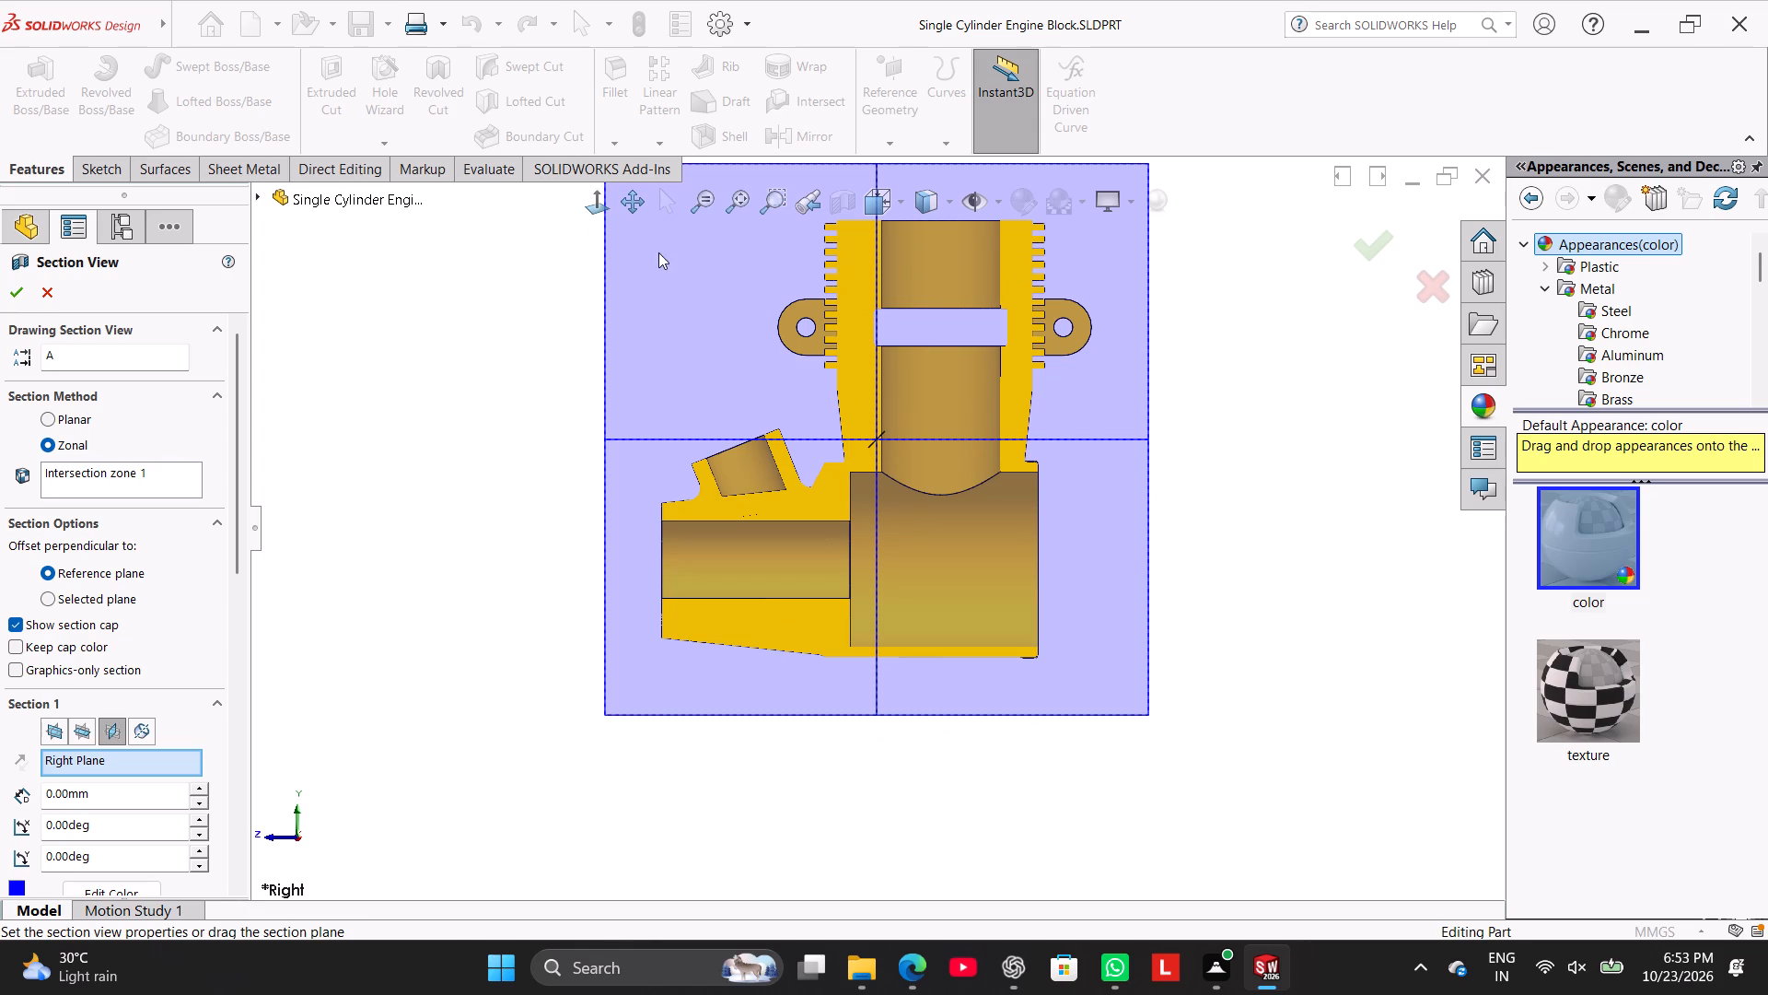
click(599, 203)
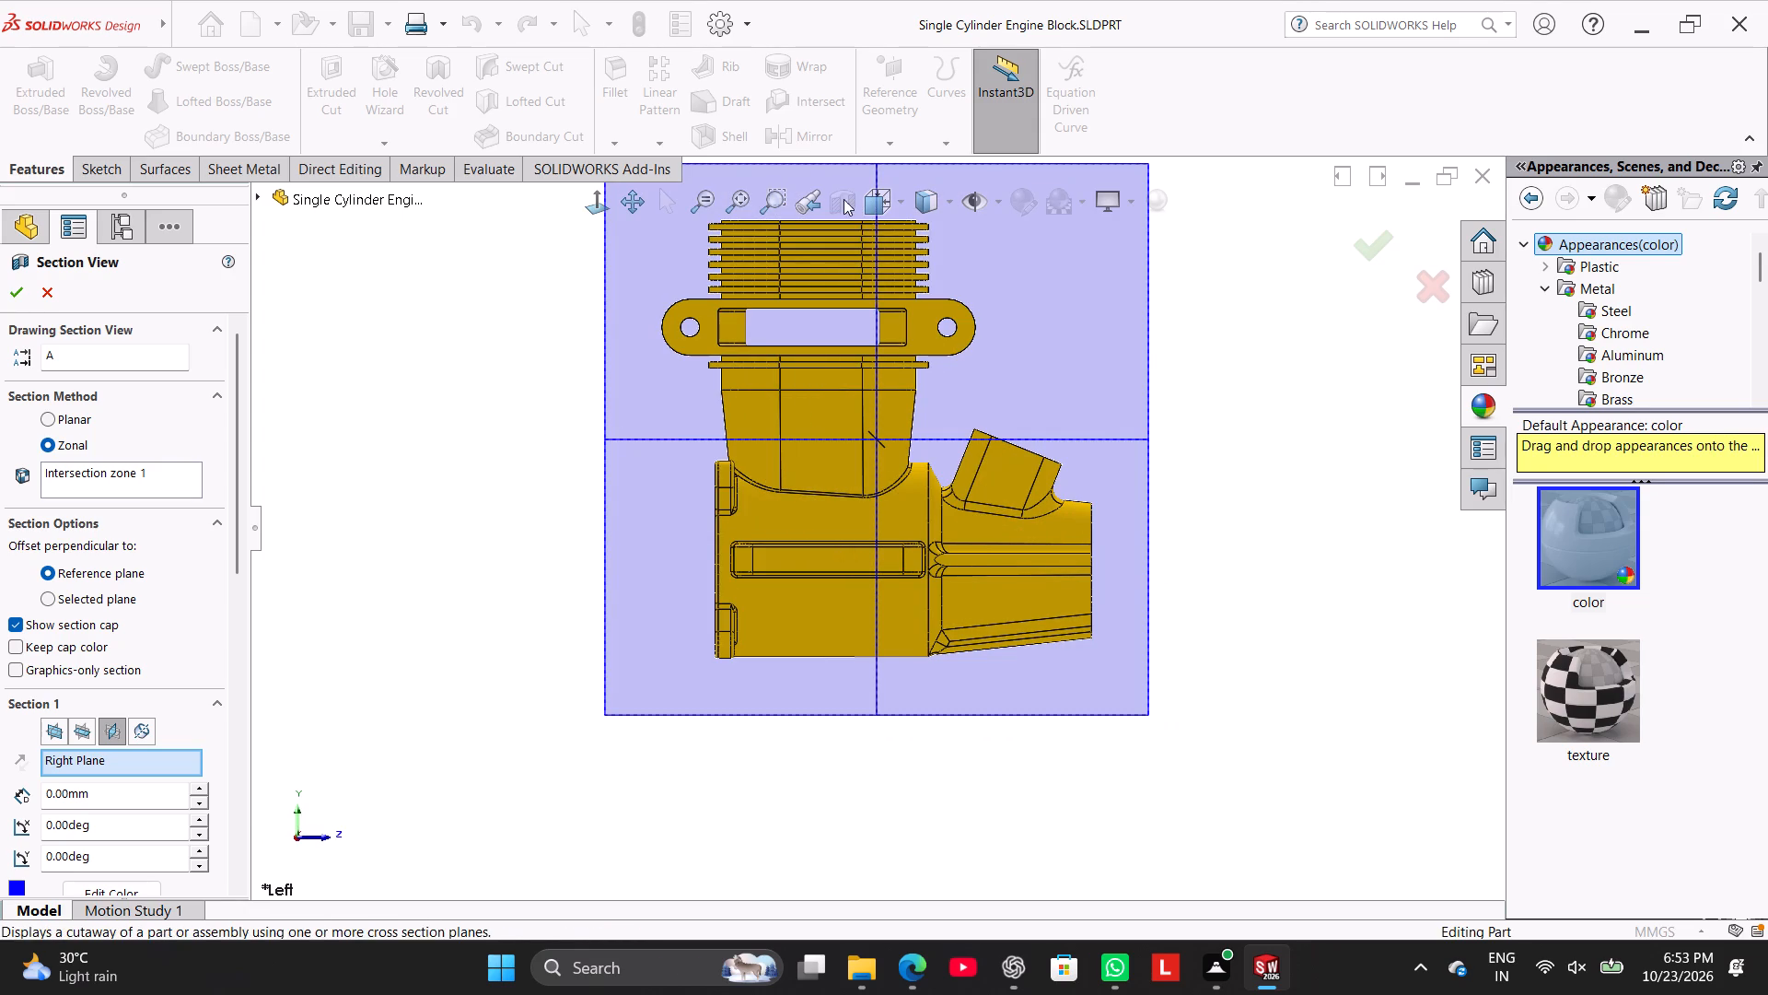
click(608, 204)
click(43, 292)
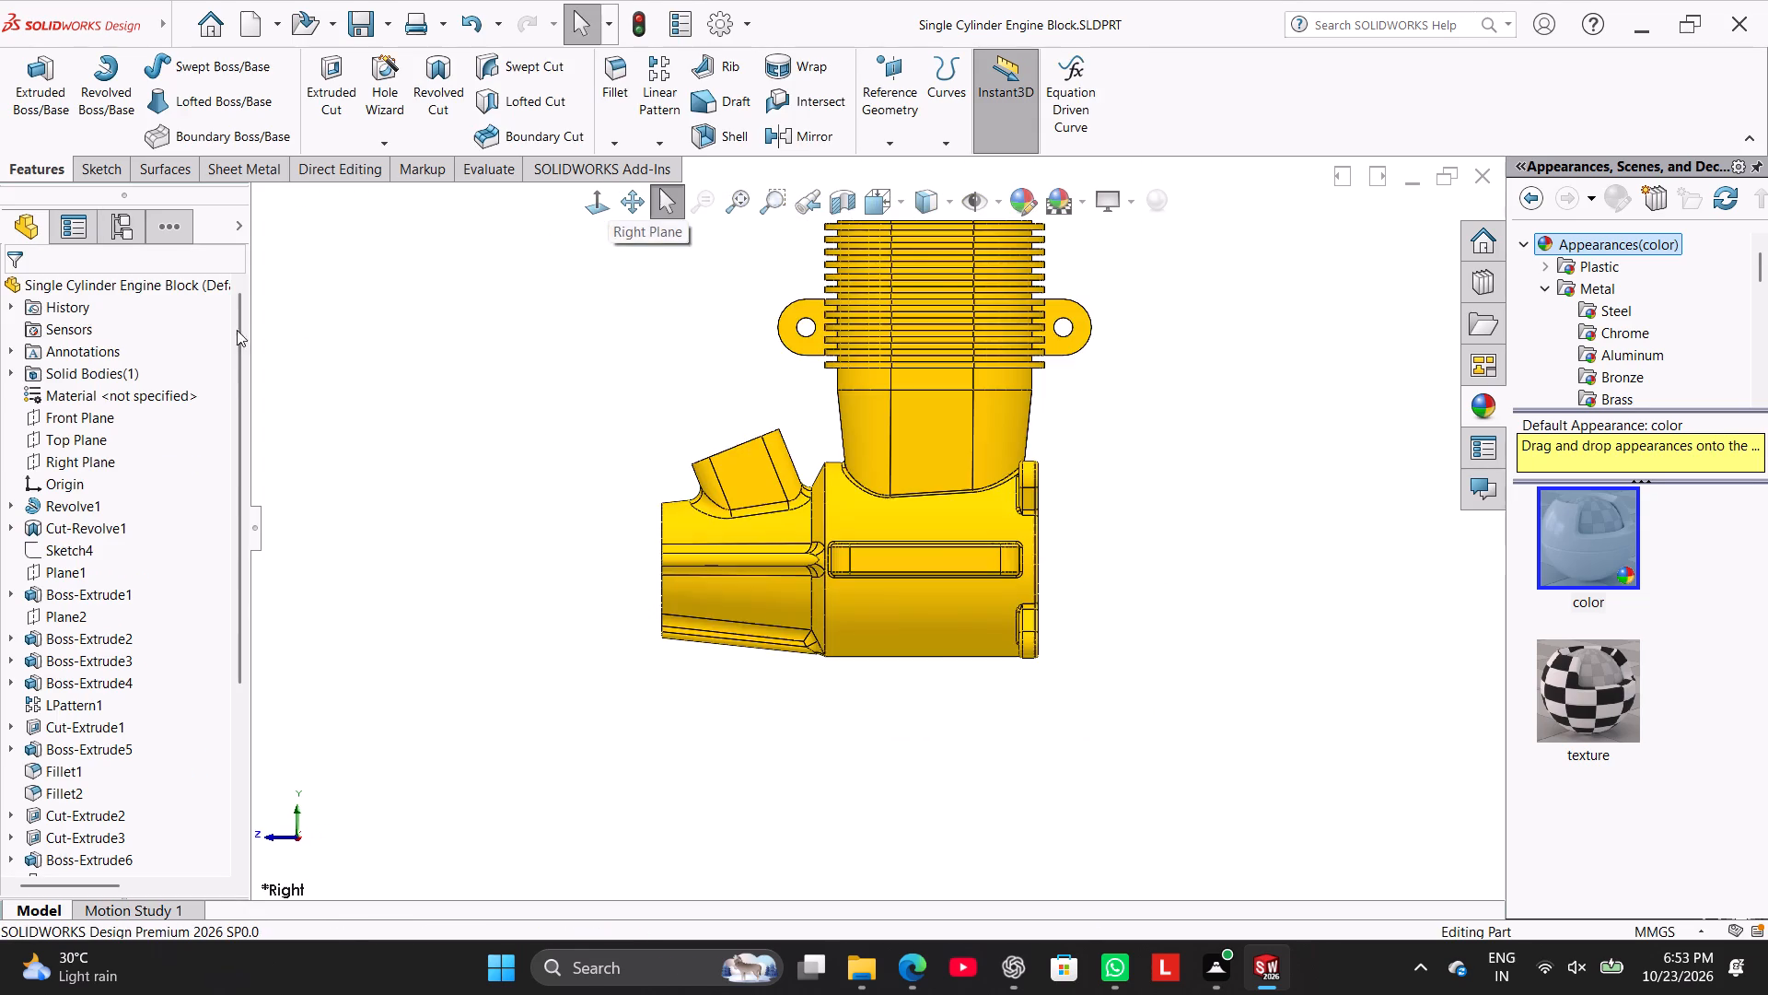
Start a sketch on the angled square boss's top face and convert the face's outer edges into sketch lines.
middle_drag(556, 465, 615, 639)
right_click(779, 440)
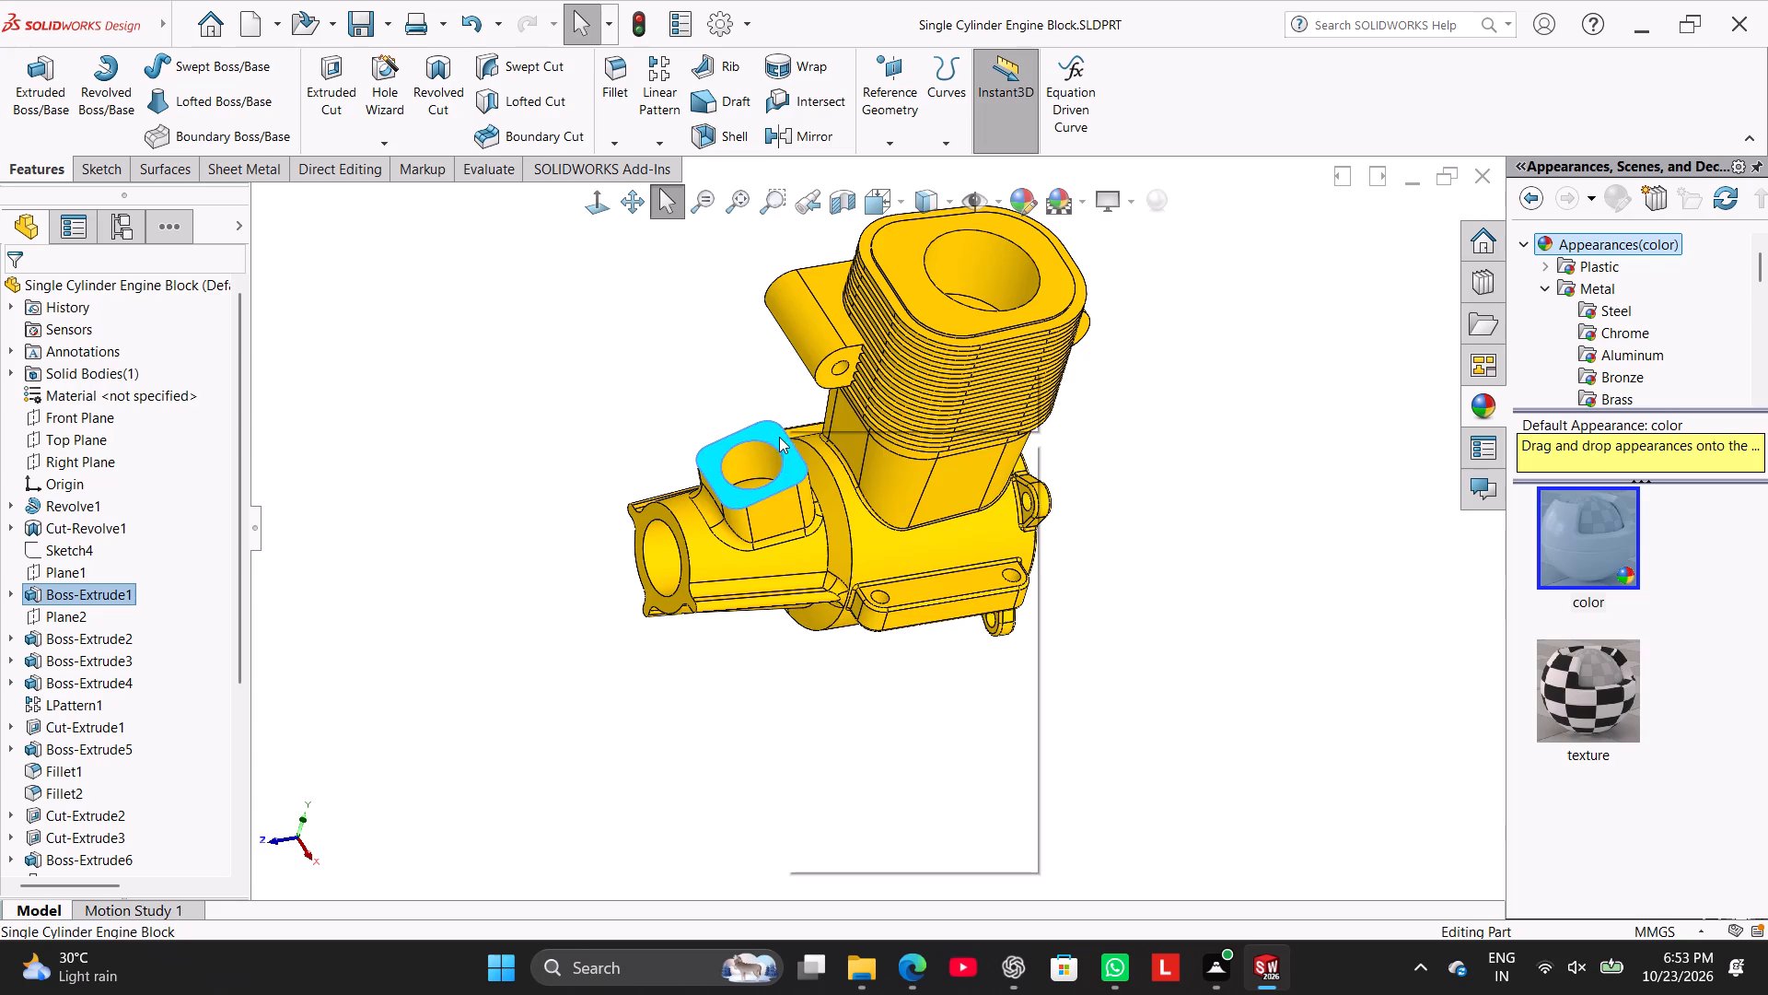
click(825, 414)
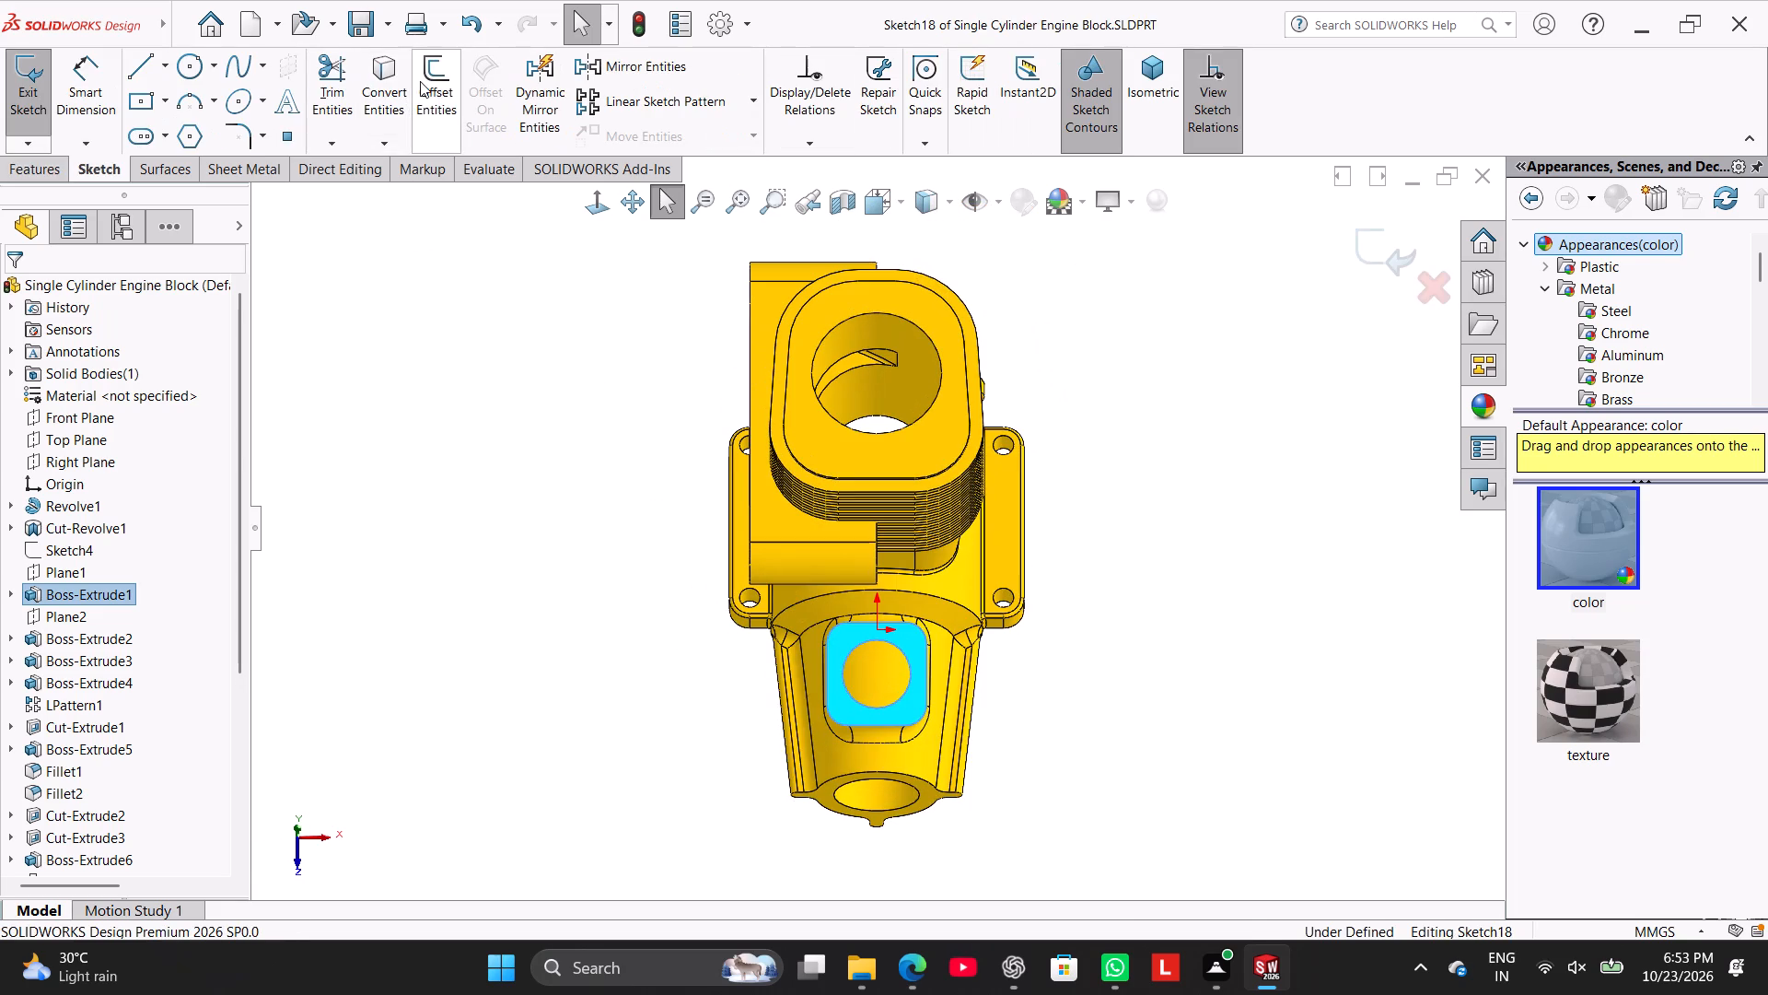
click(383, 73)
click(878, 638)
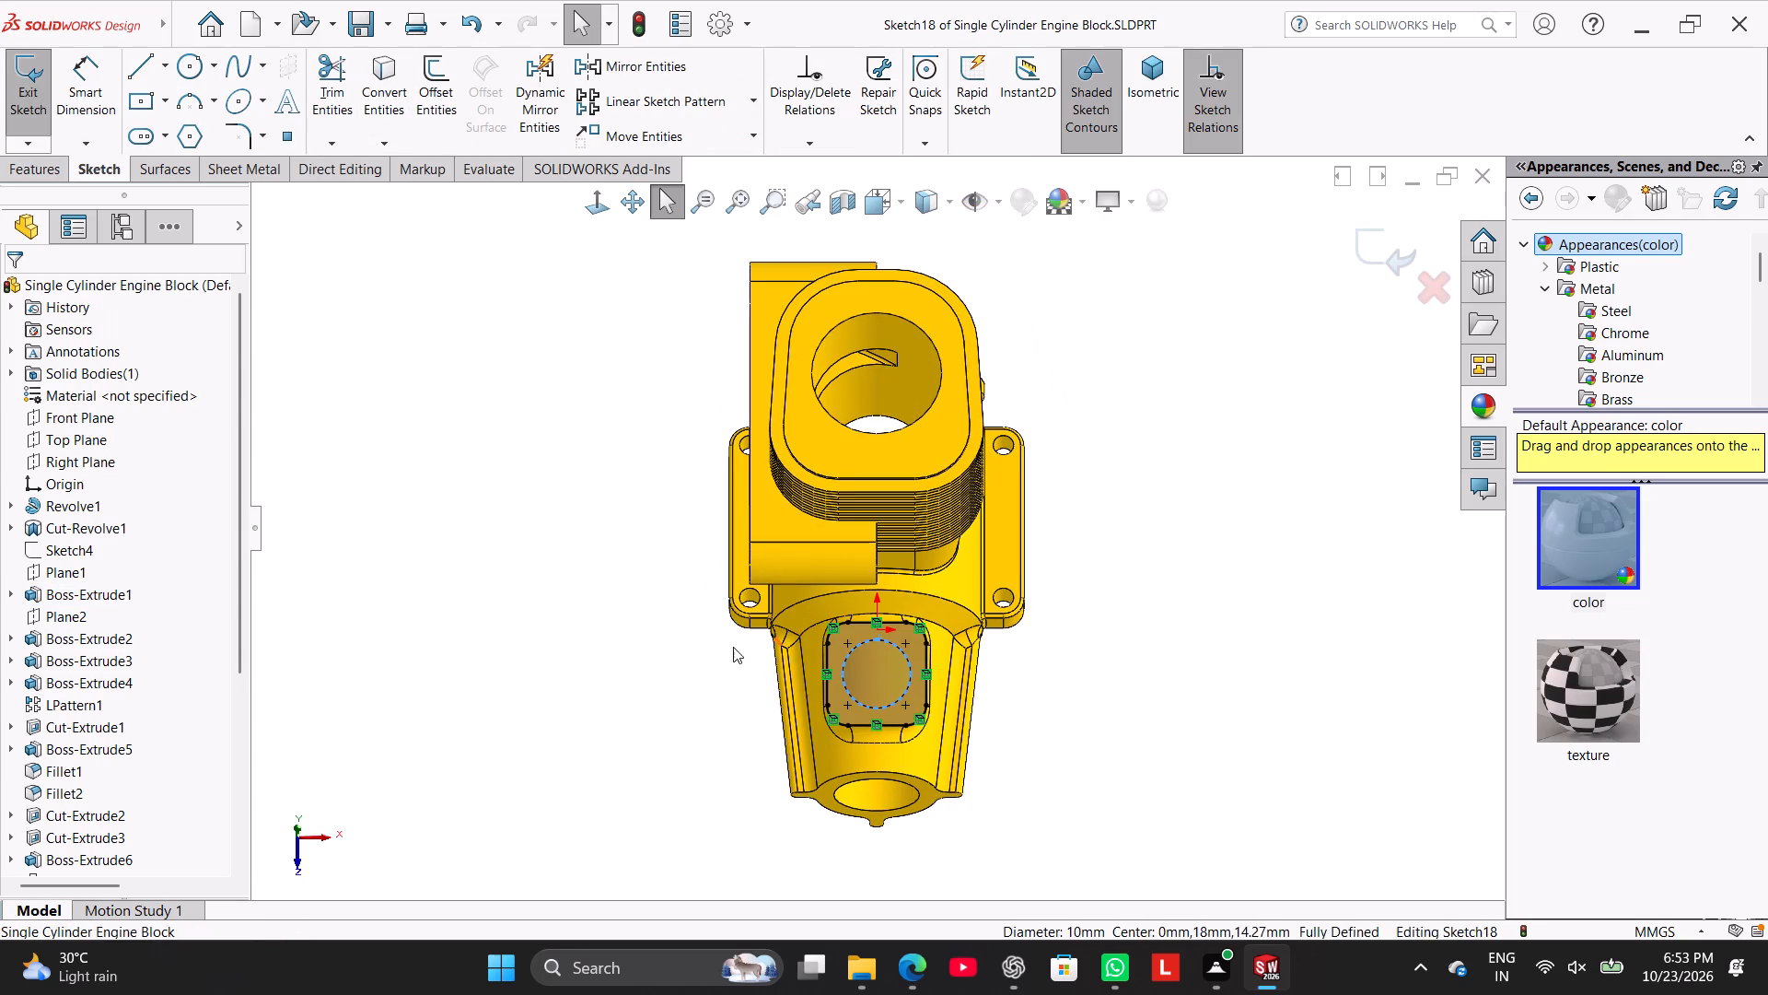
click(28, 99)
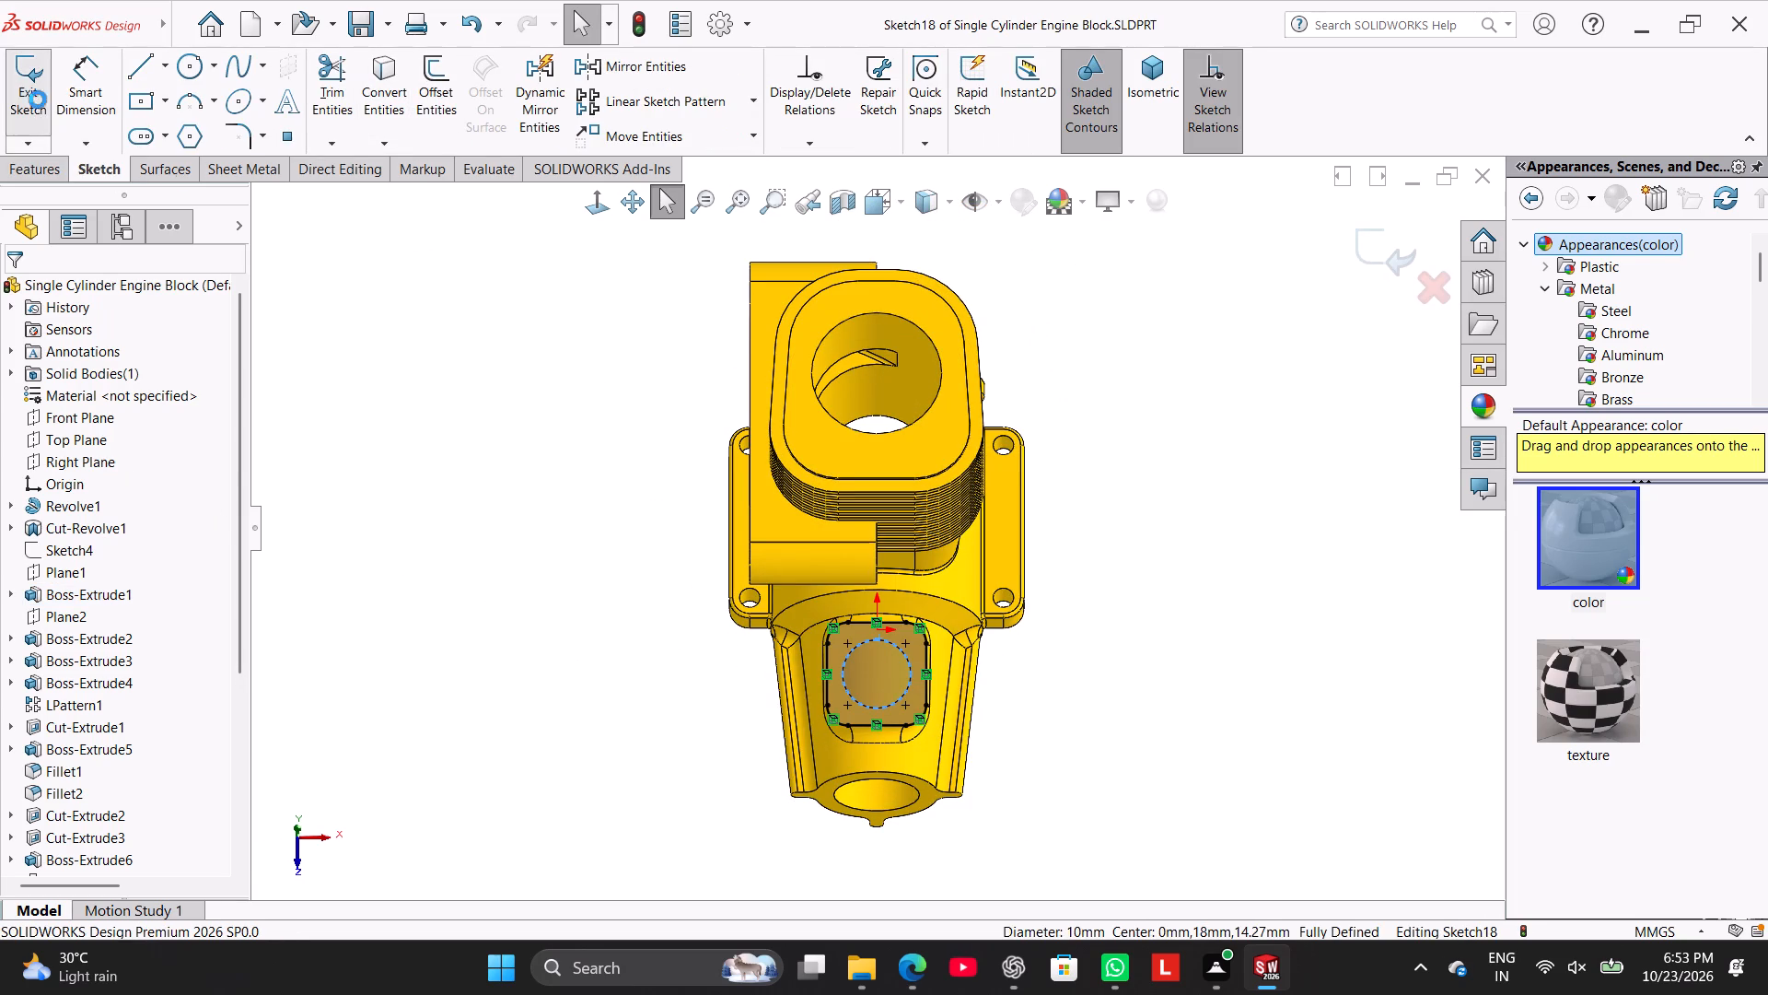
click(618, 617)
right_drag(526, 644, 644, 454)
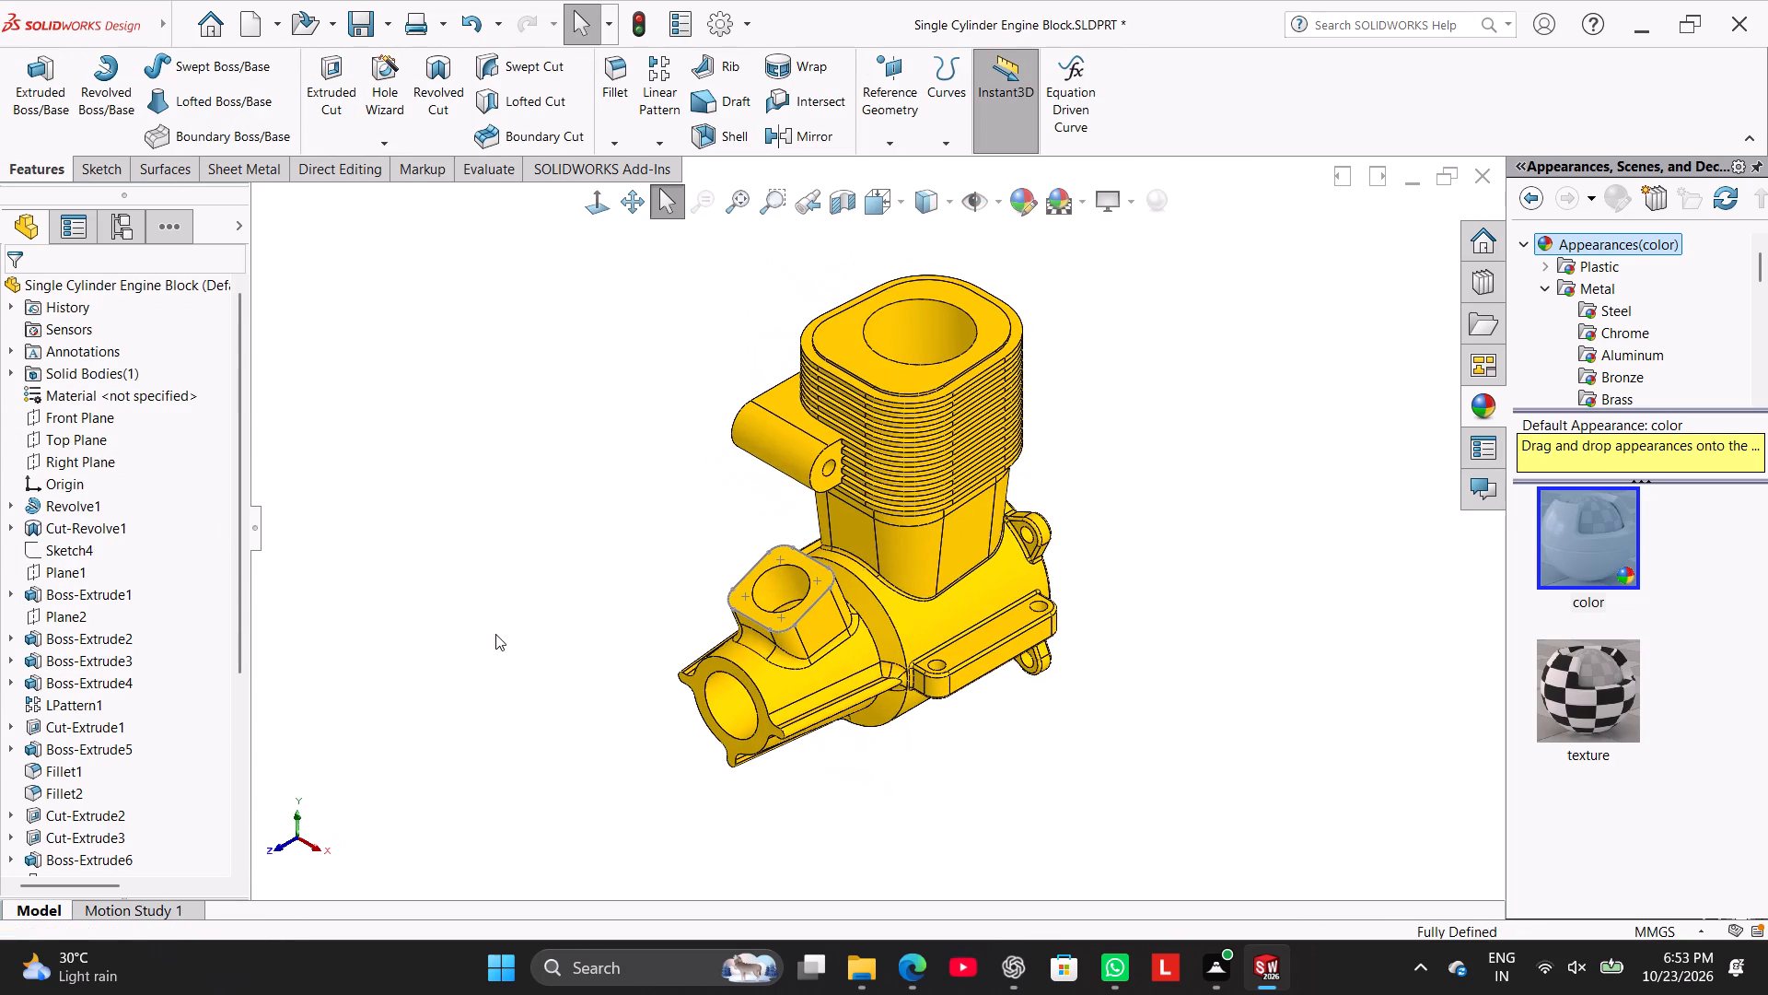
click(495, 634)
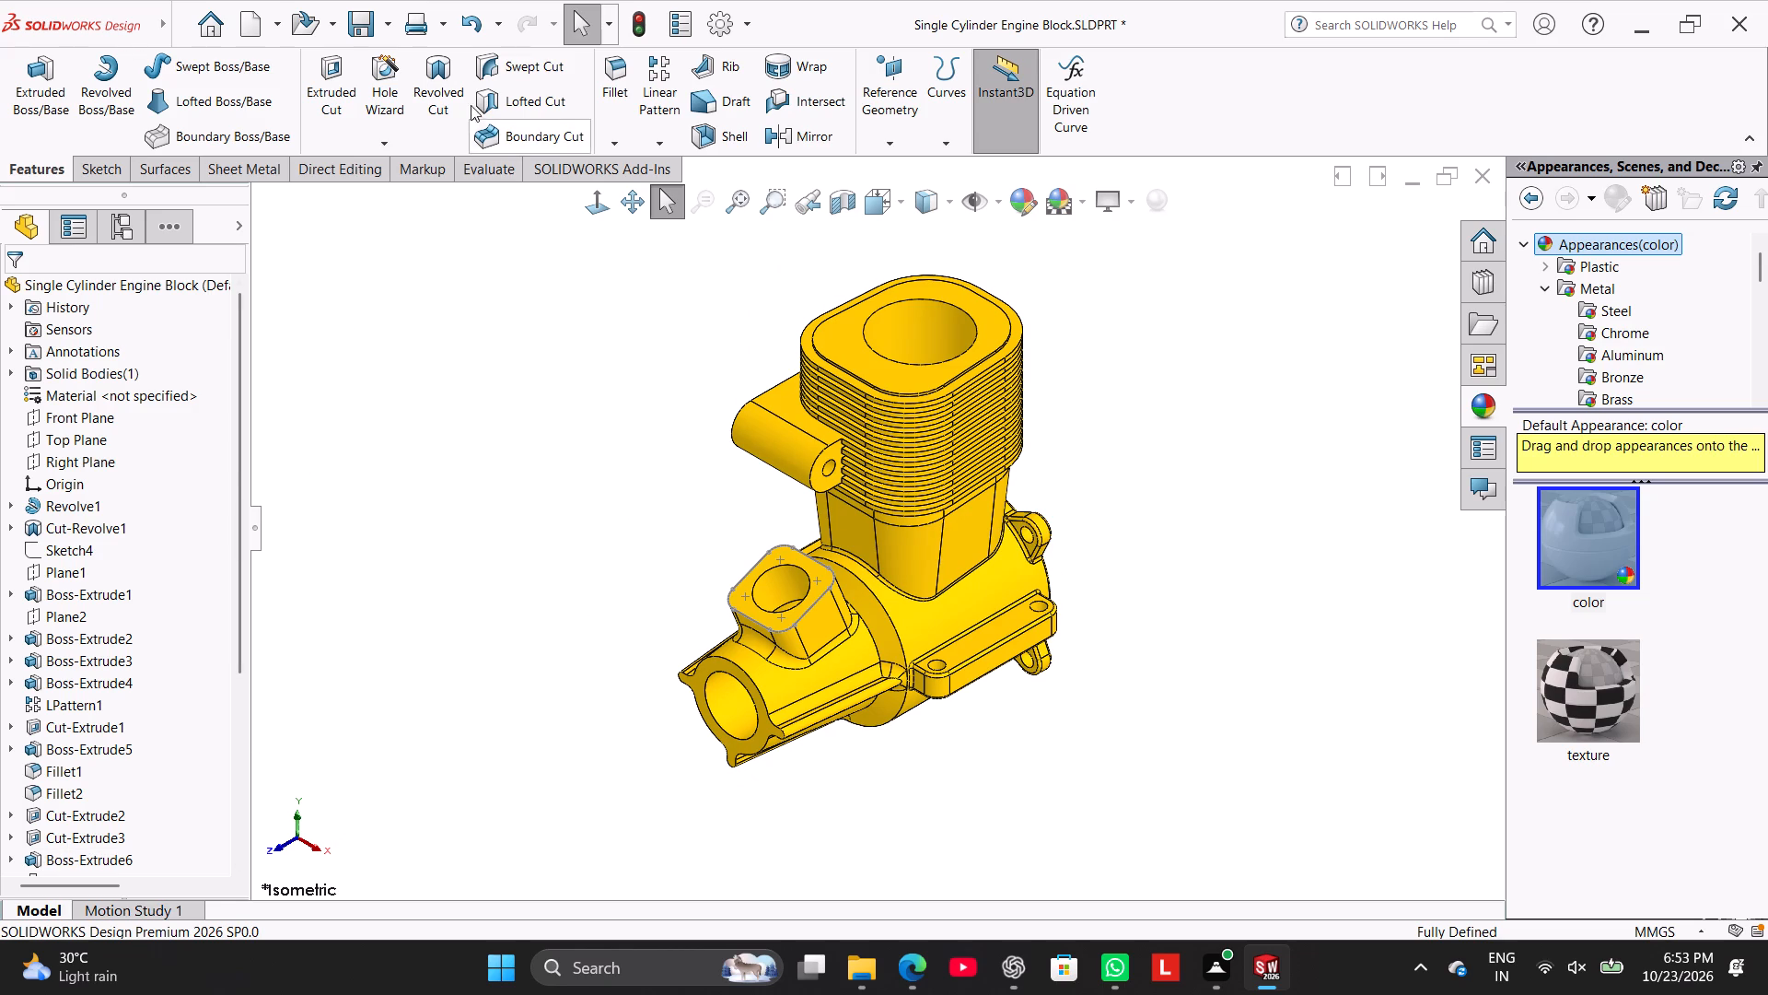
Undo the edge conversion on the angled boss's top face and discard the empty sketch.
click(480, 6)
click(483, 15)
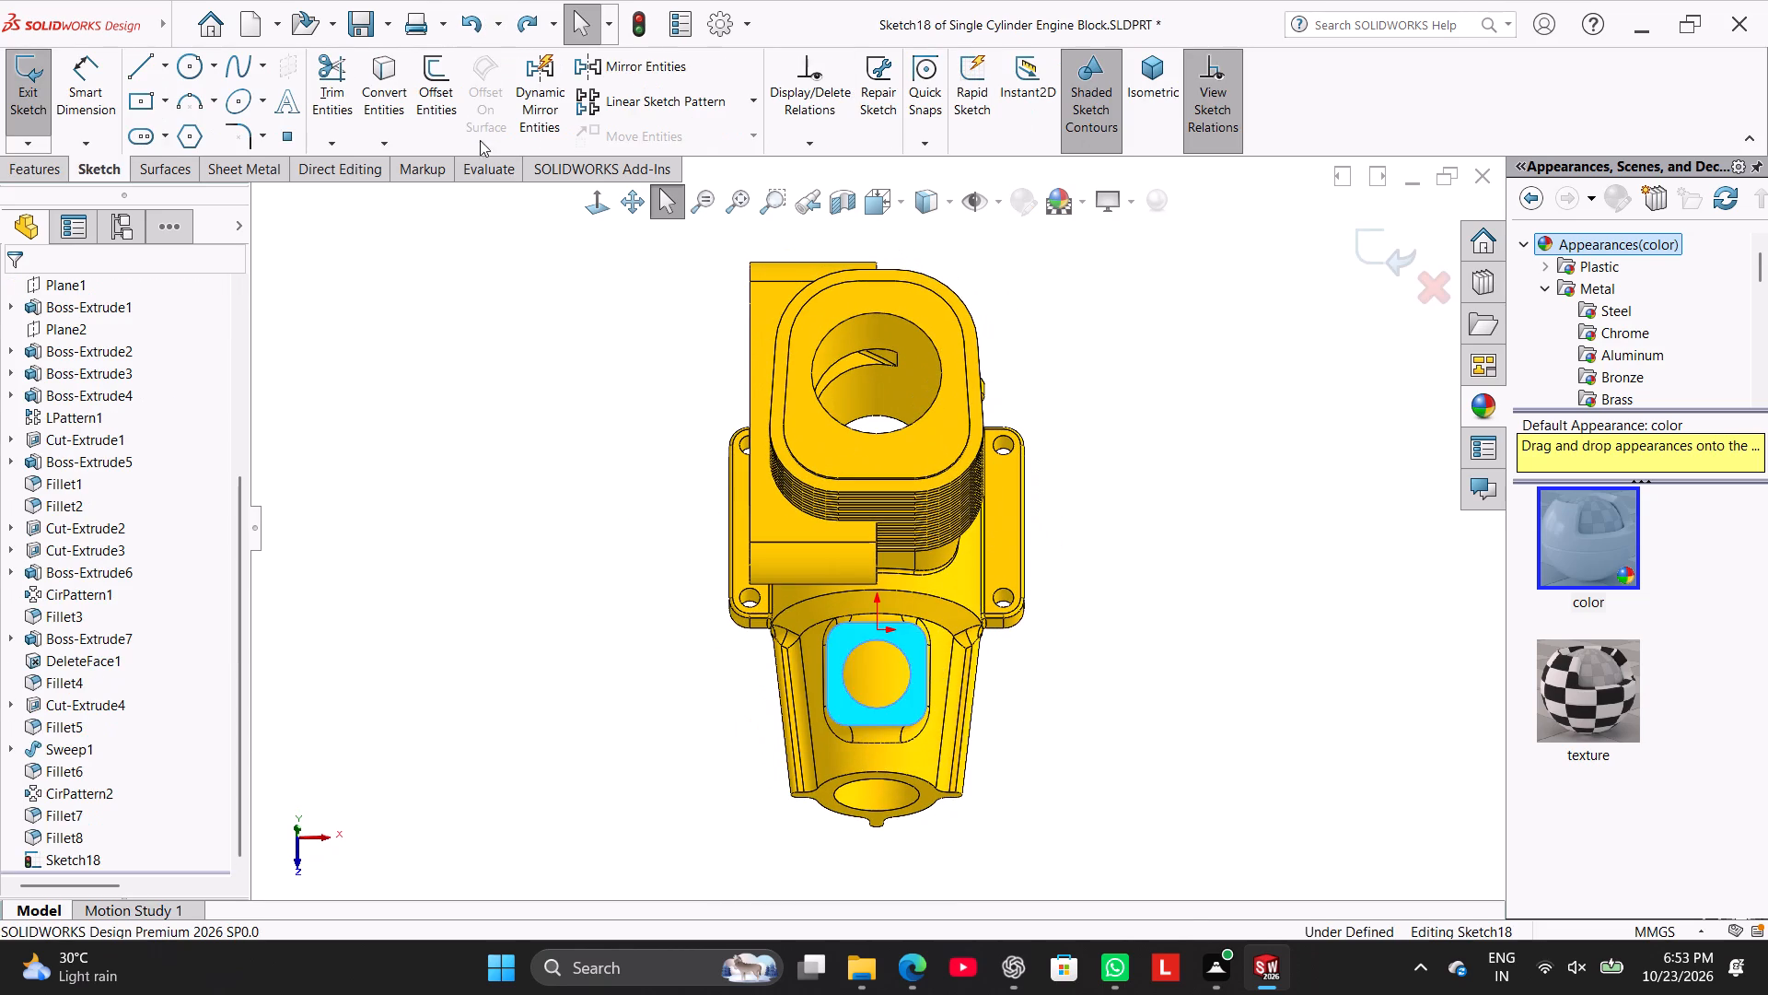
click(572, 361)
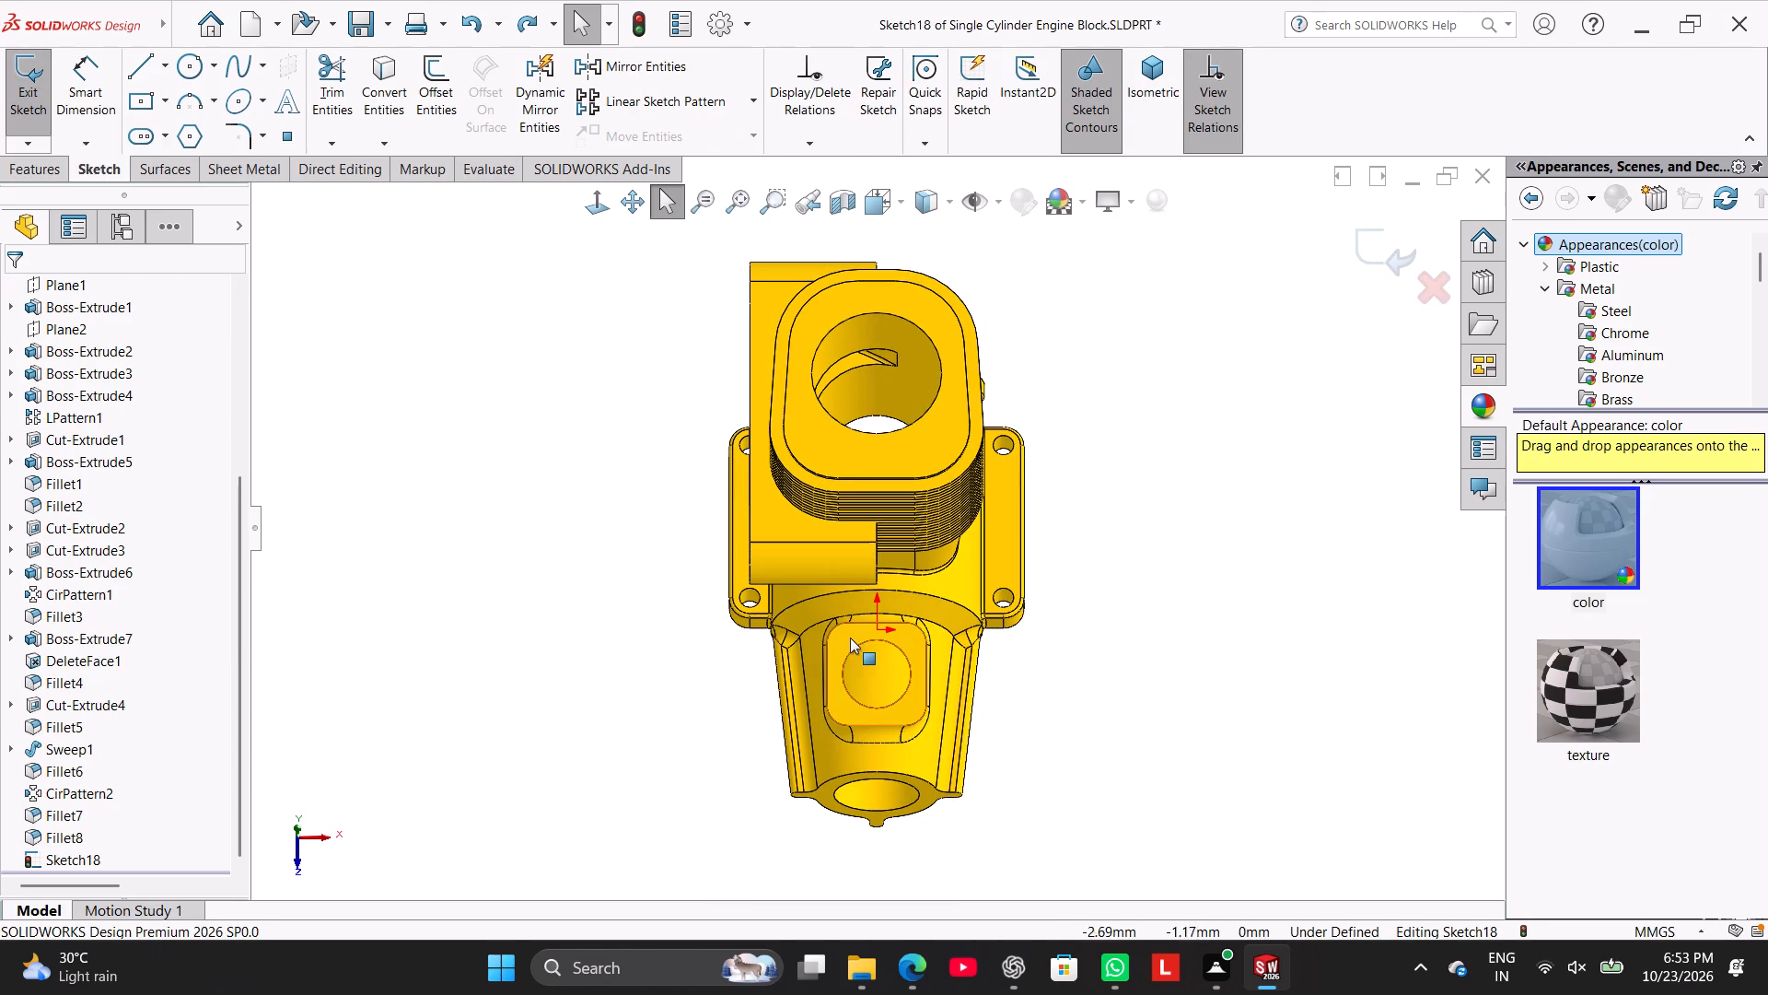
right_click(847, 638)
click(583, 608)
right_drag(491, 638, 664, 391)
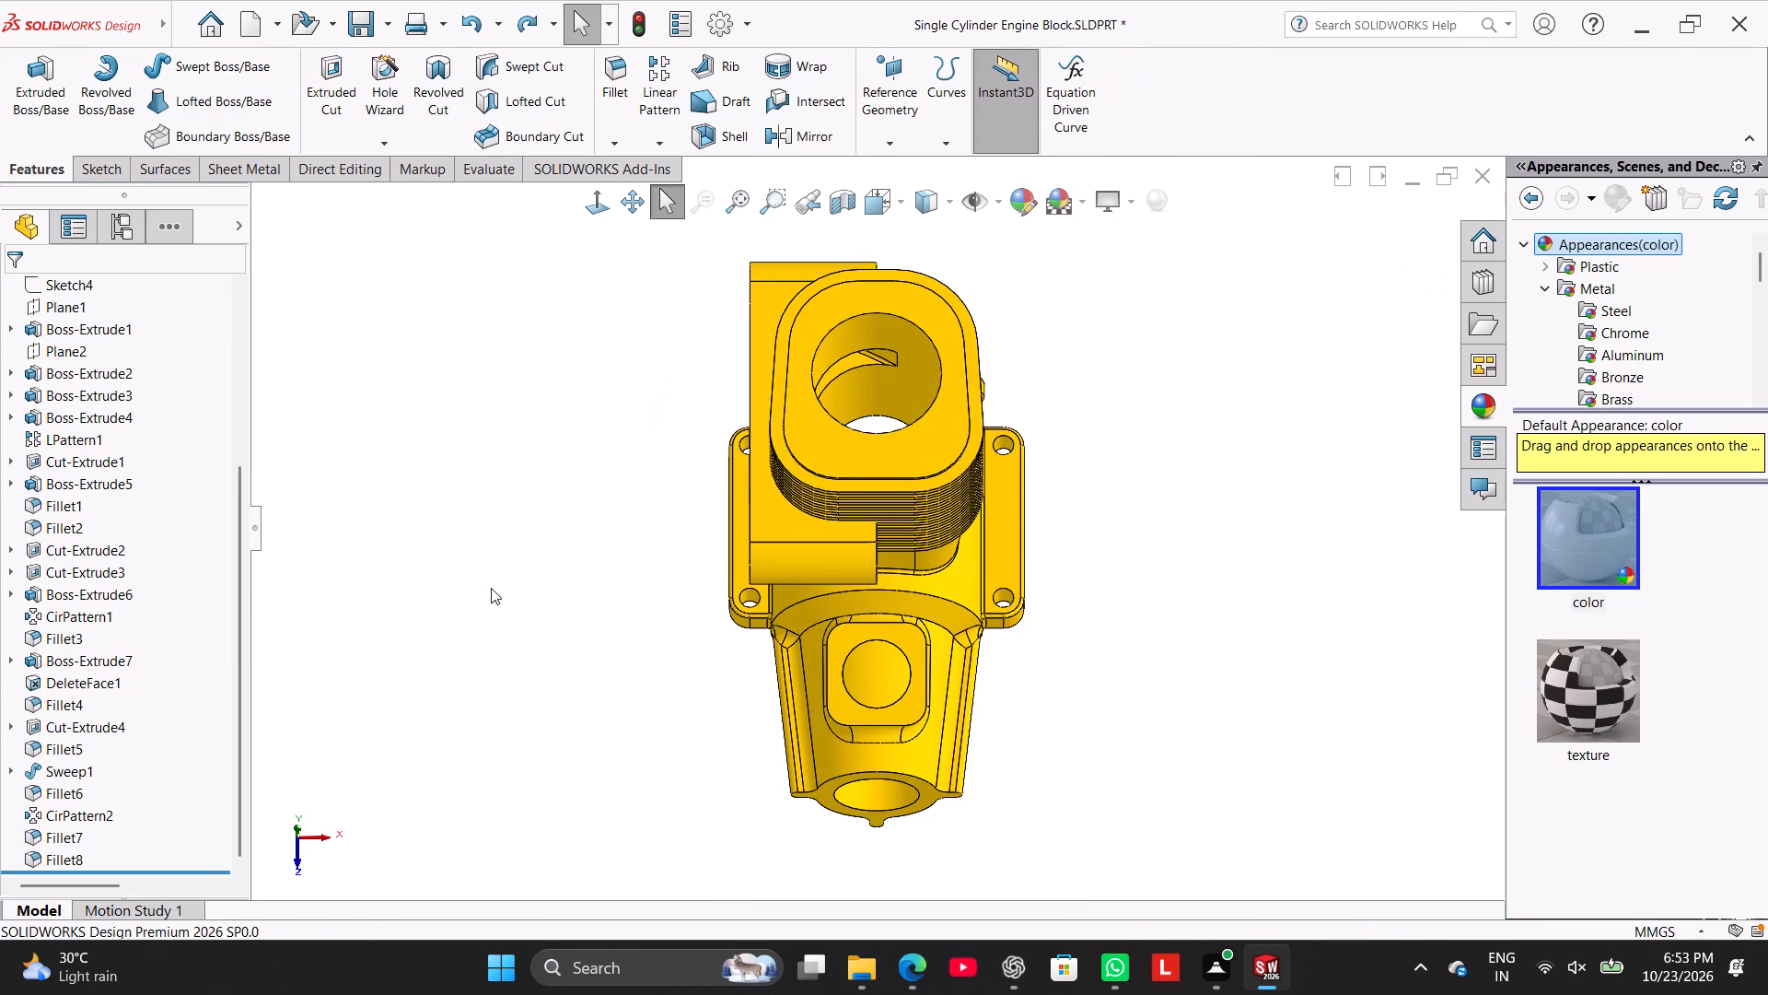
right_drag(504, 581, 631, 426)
Sketch on the angled square boss's top face, converting its rounded-square outline and its circular hole edge into sketch geometry.
right_click(787, 556)
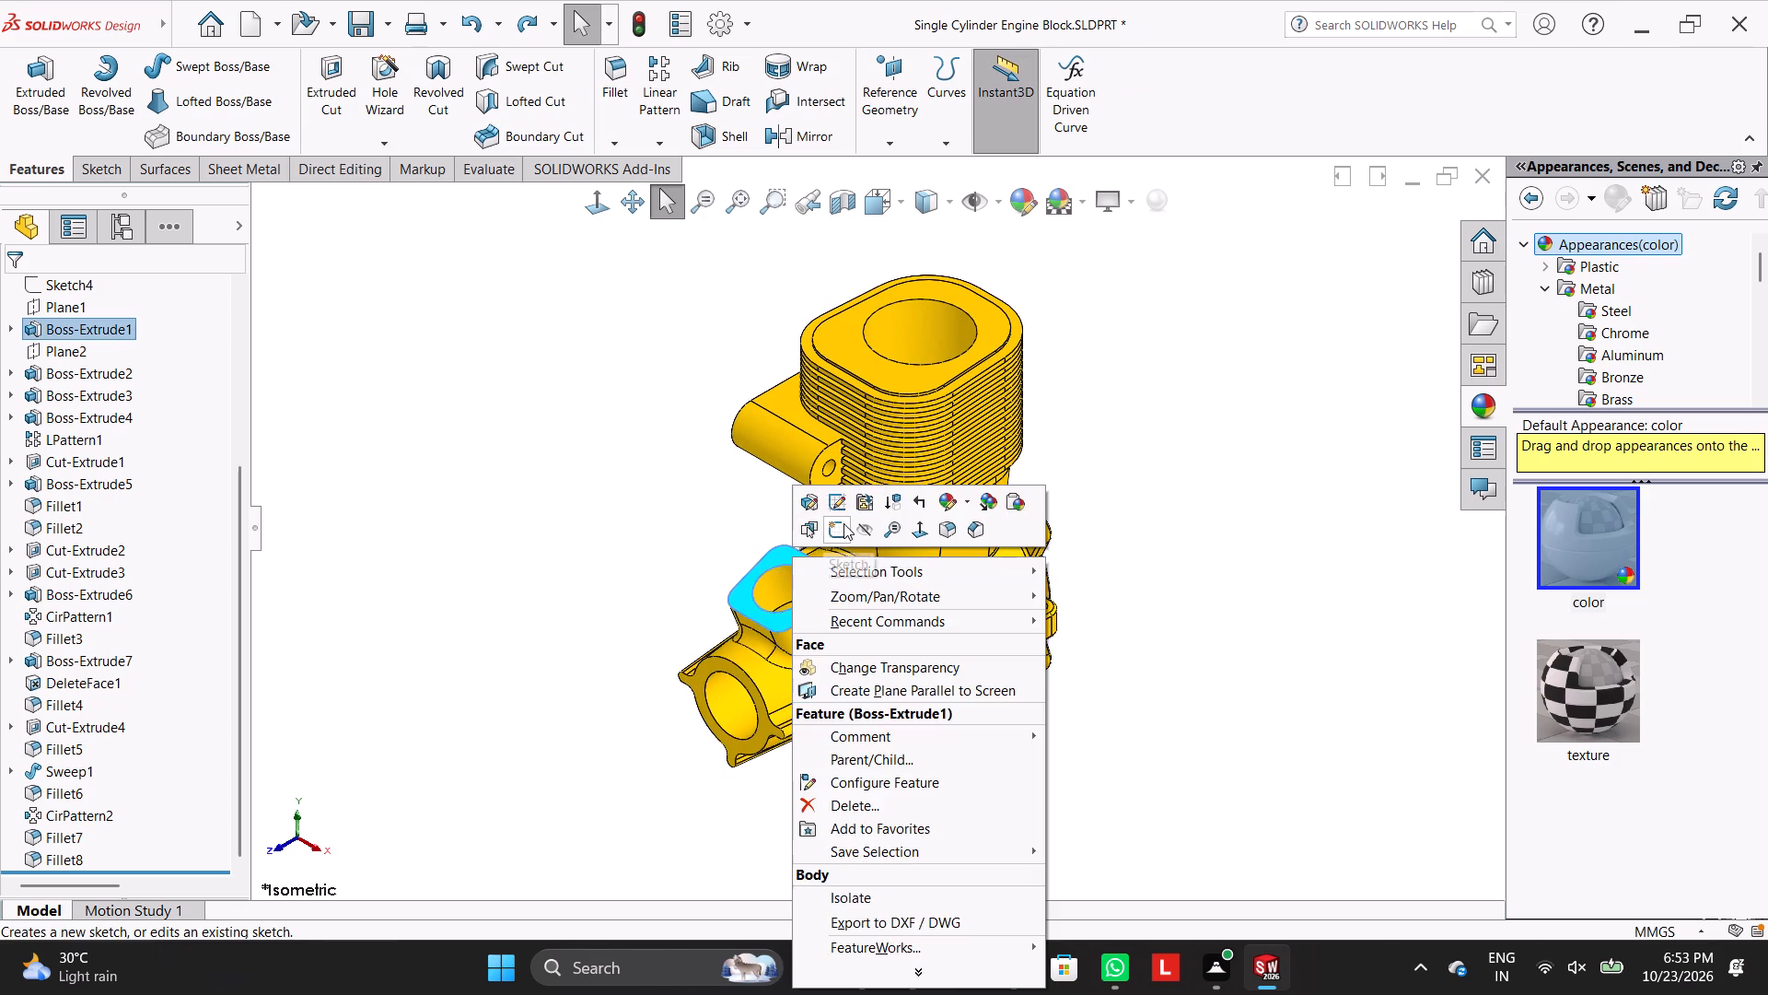
click(843, 523)
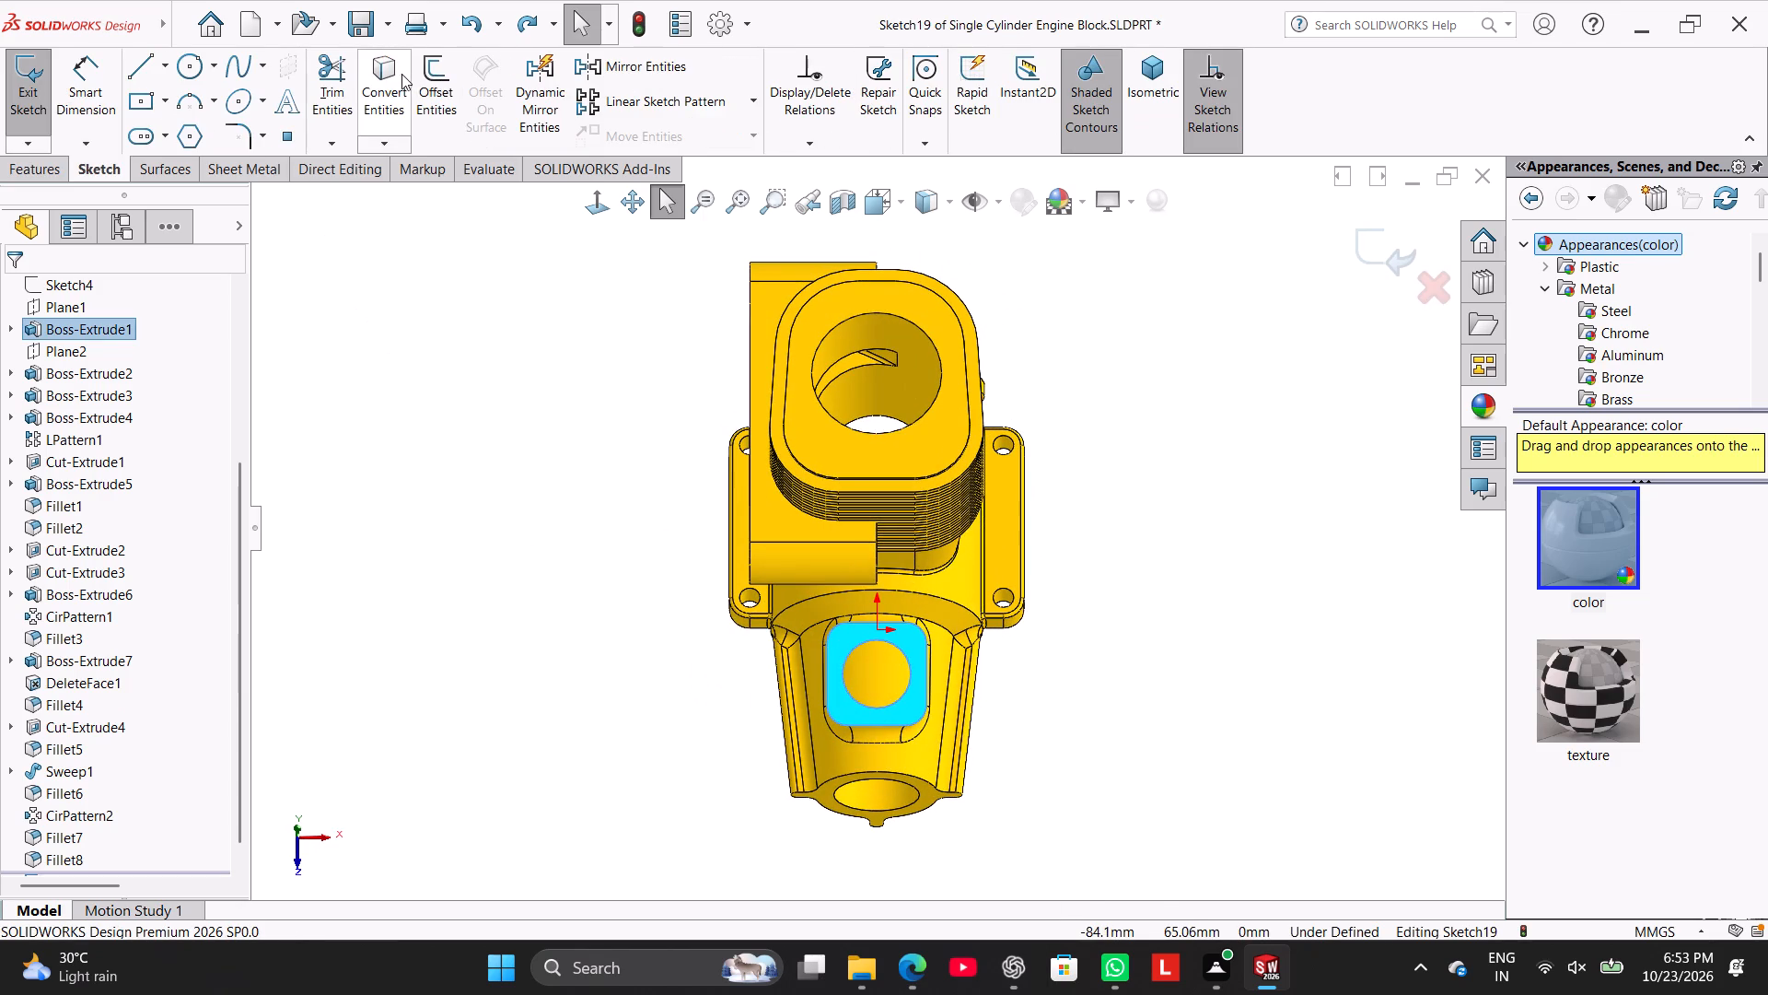
click(396, 74)
click(901, 650)
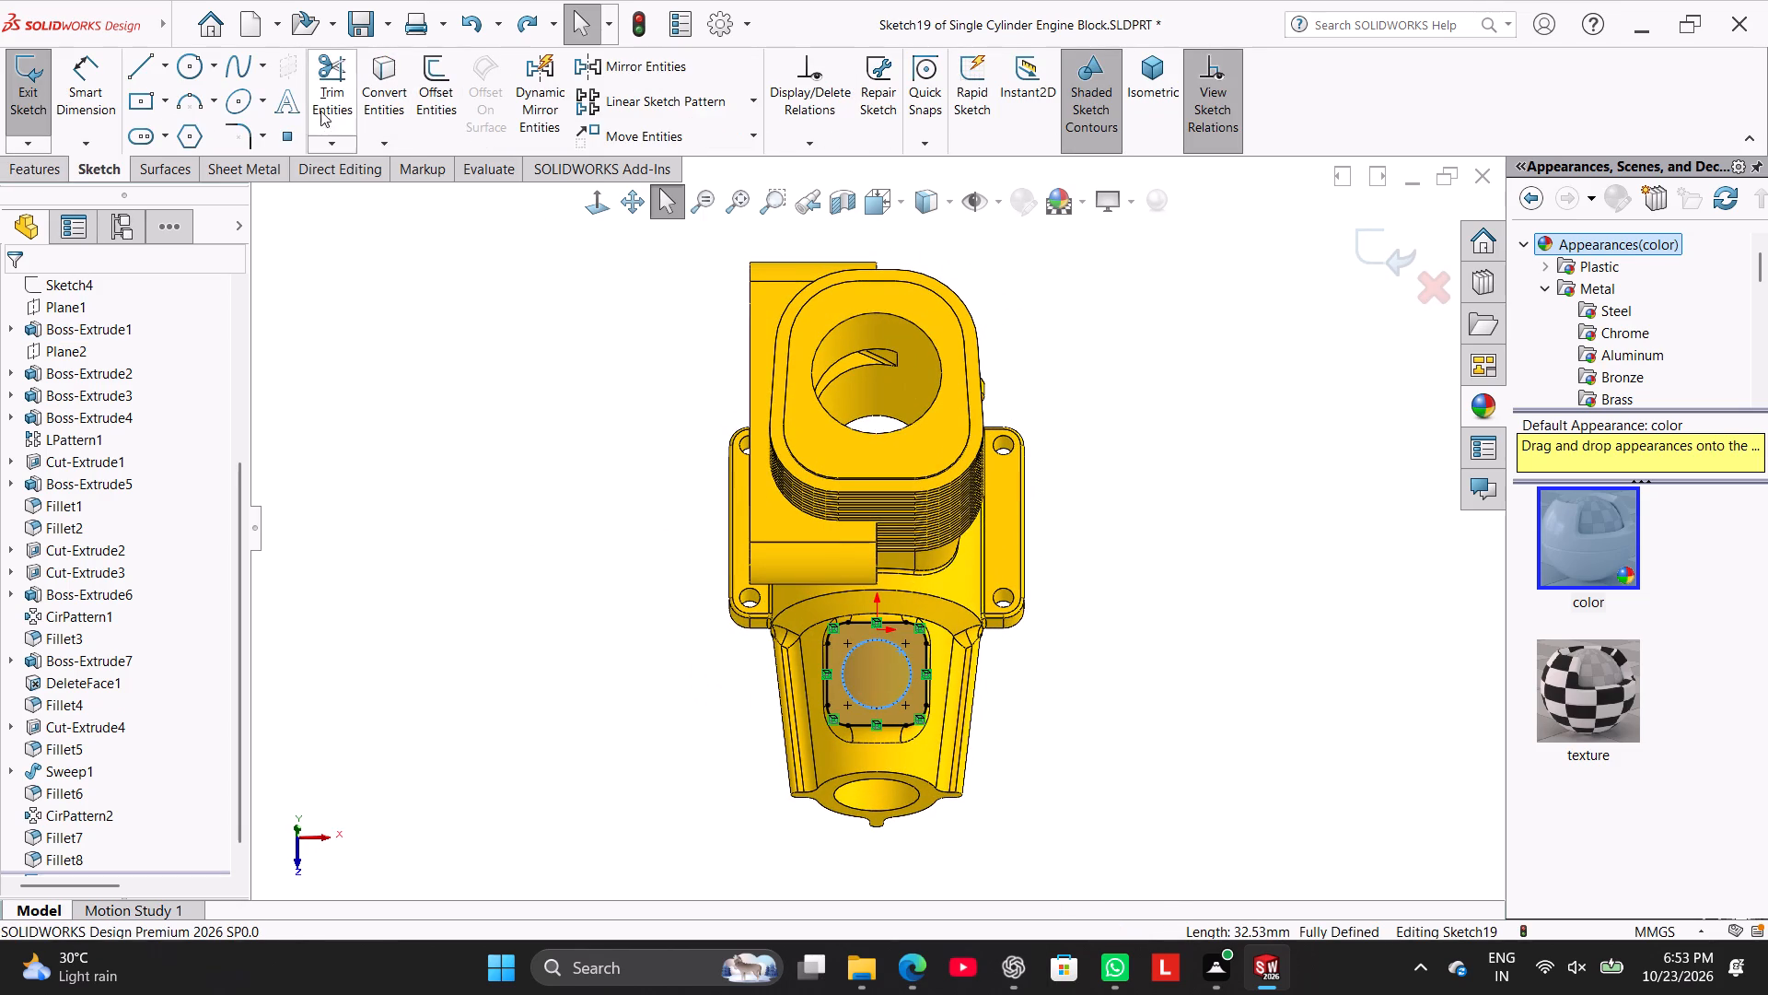
click(385, 69)
middle_drag(527, 586, 483, 516)
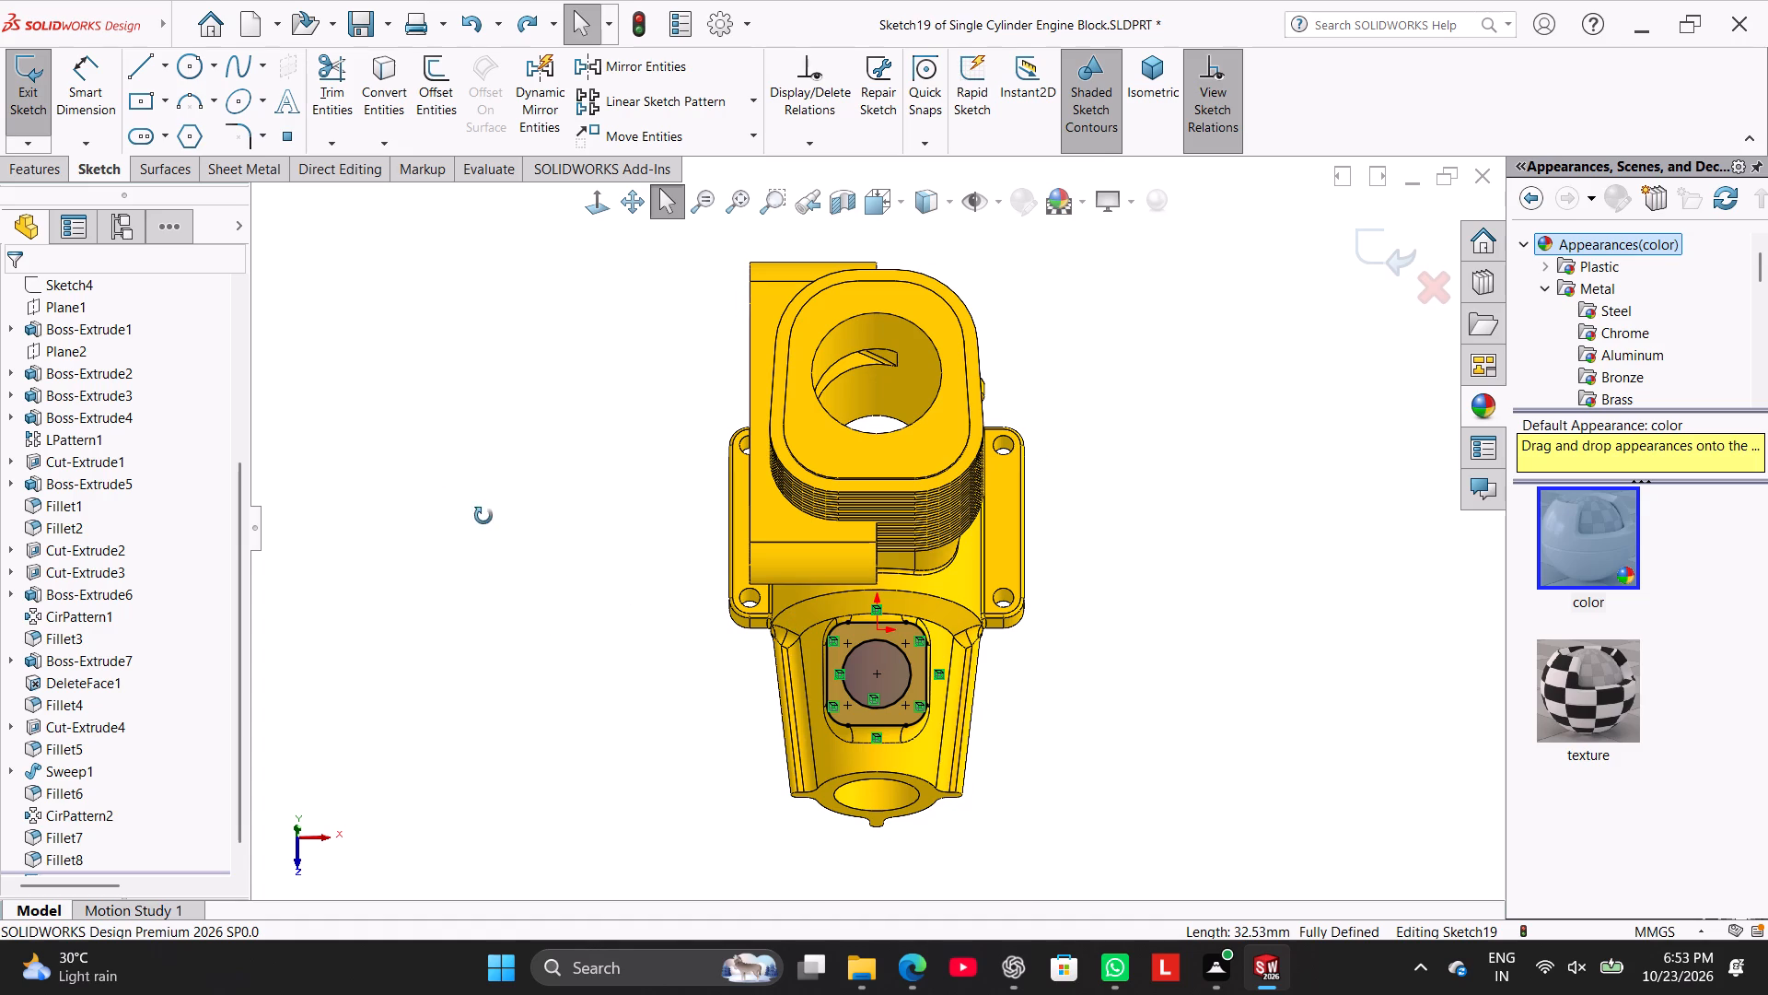
middle_drag(483, 516, 441, 629)
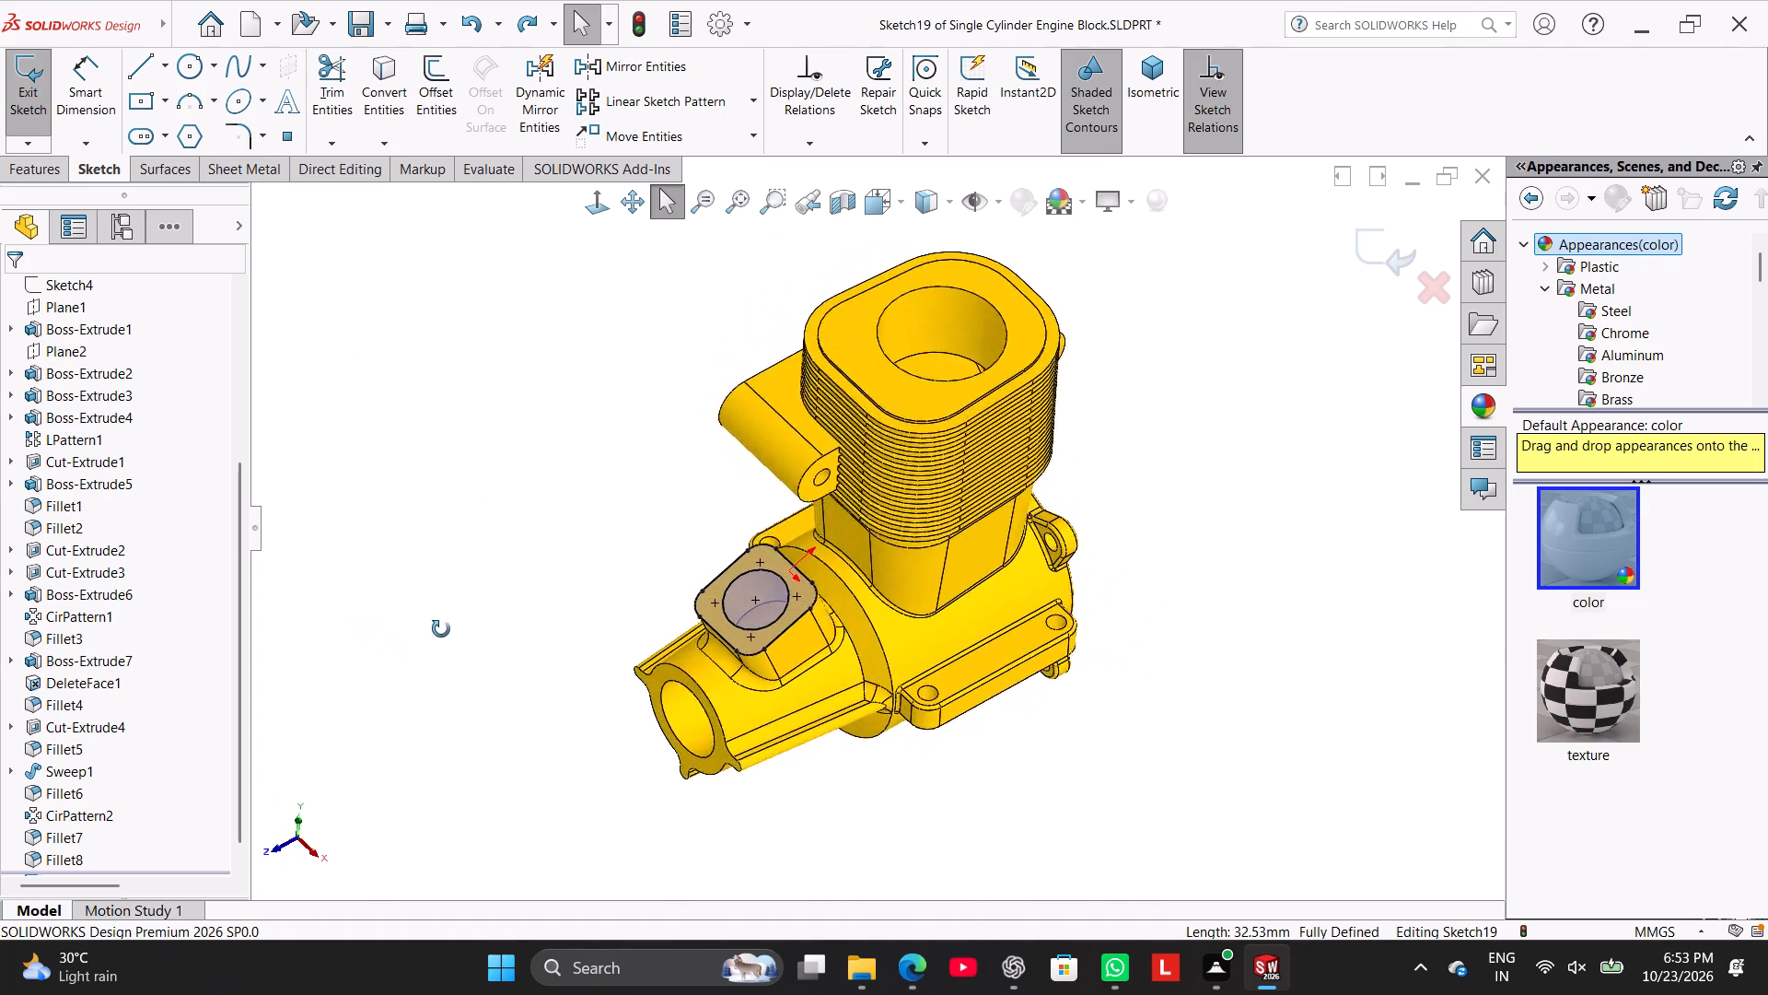
middle_drag(441, 629, 459, 536)
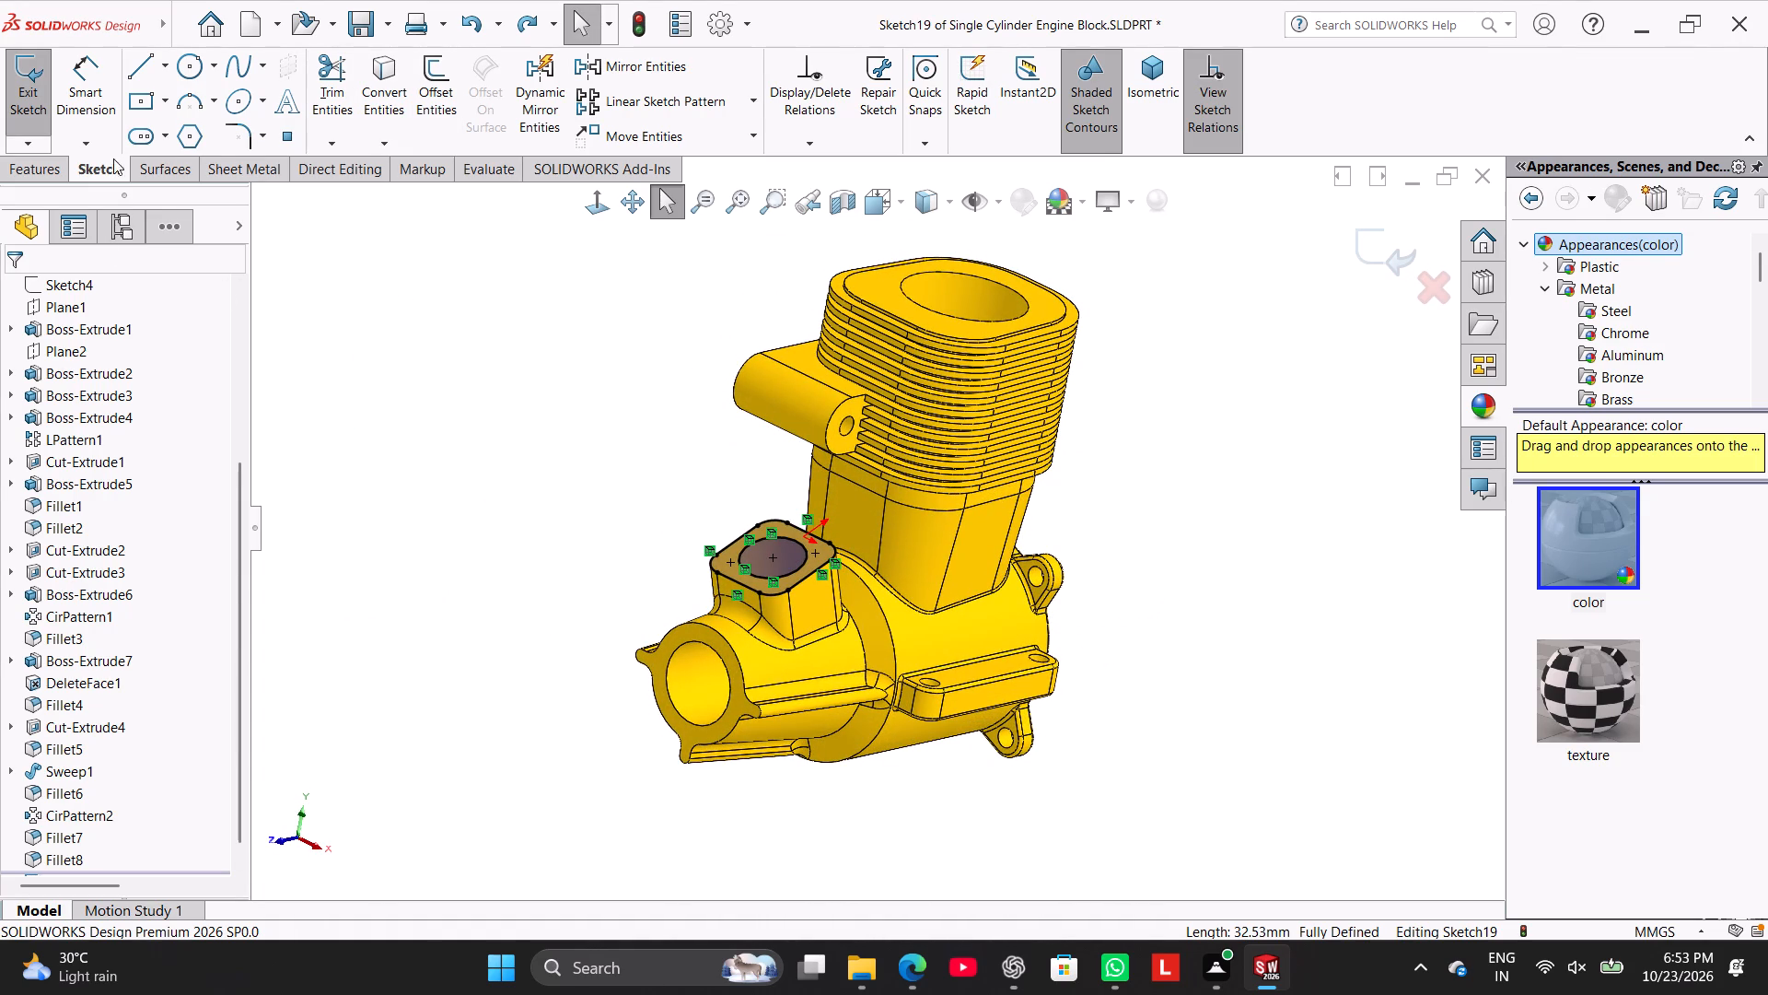
Cut-extrude only the circular region of the boss sketch with the Up To Next end condition.
click(45, 164)
click(327, 87)
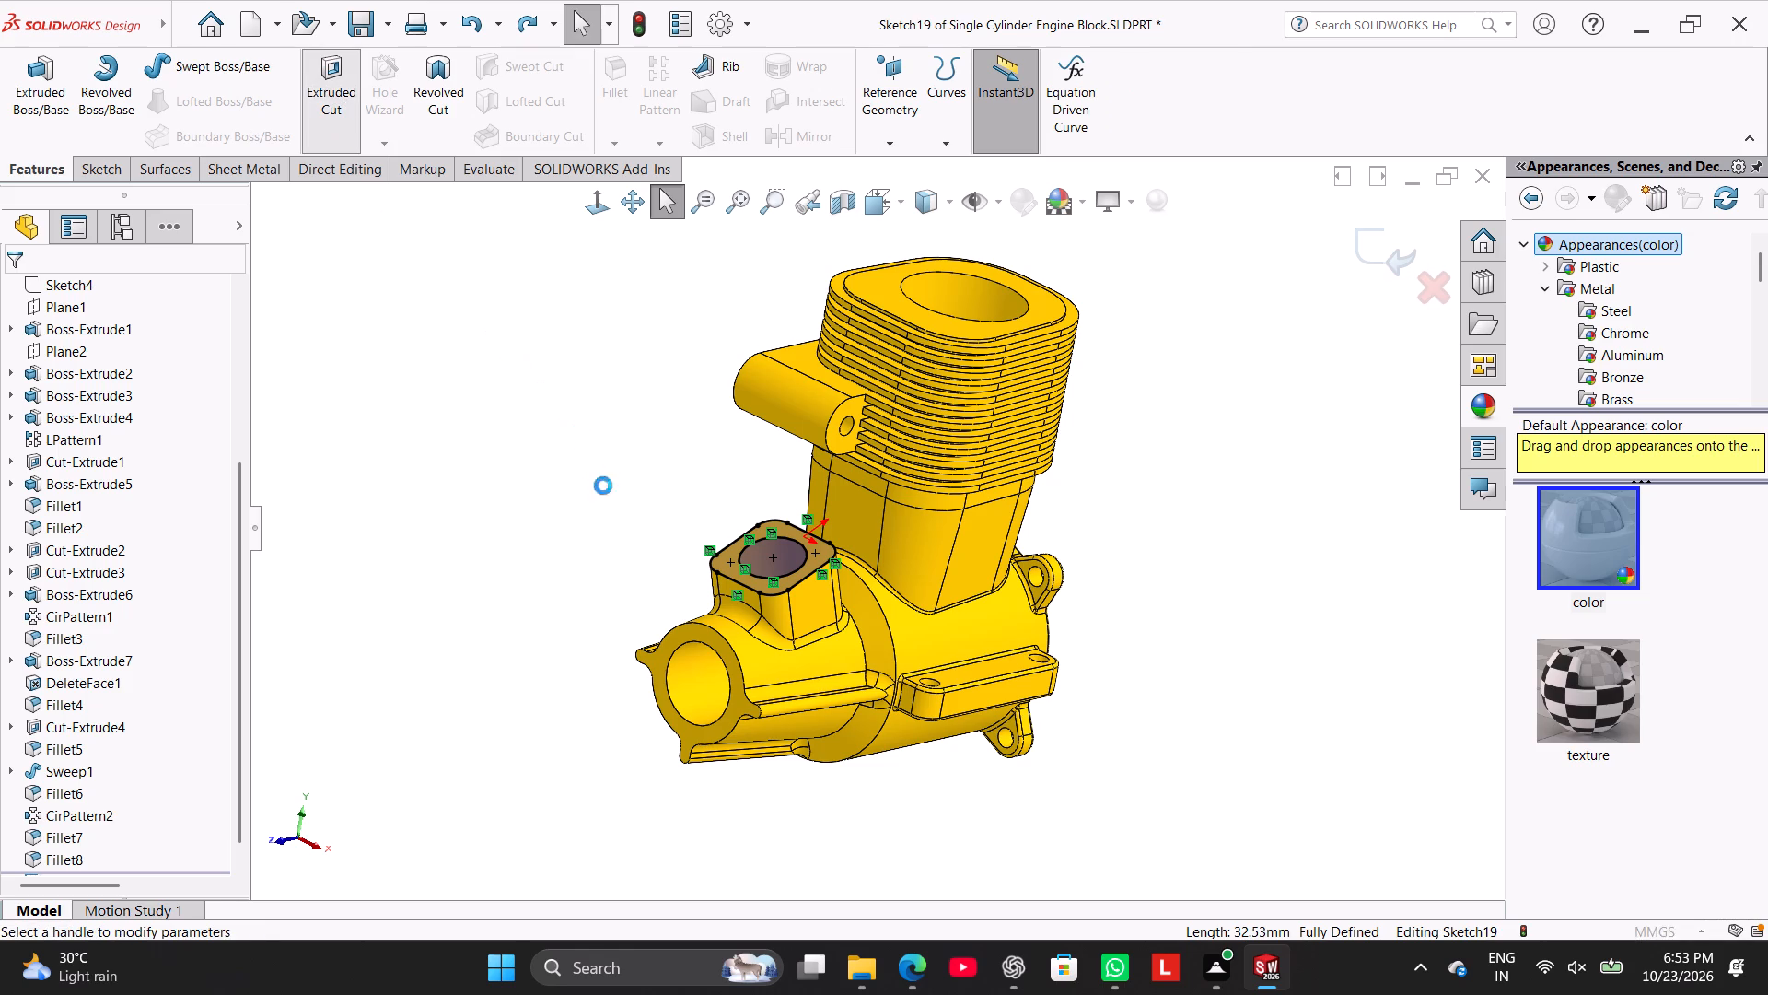
middle_drag(650, 553, 637, 633)
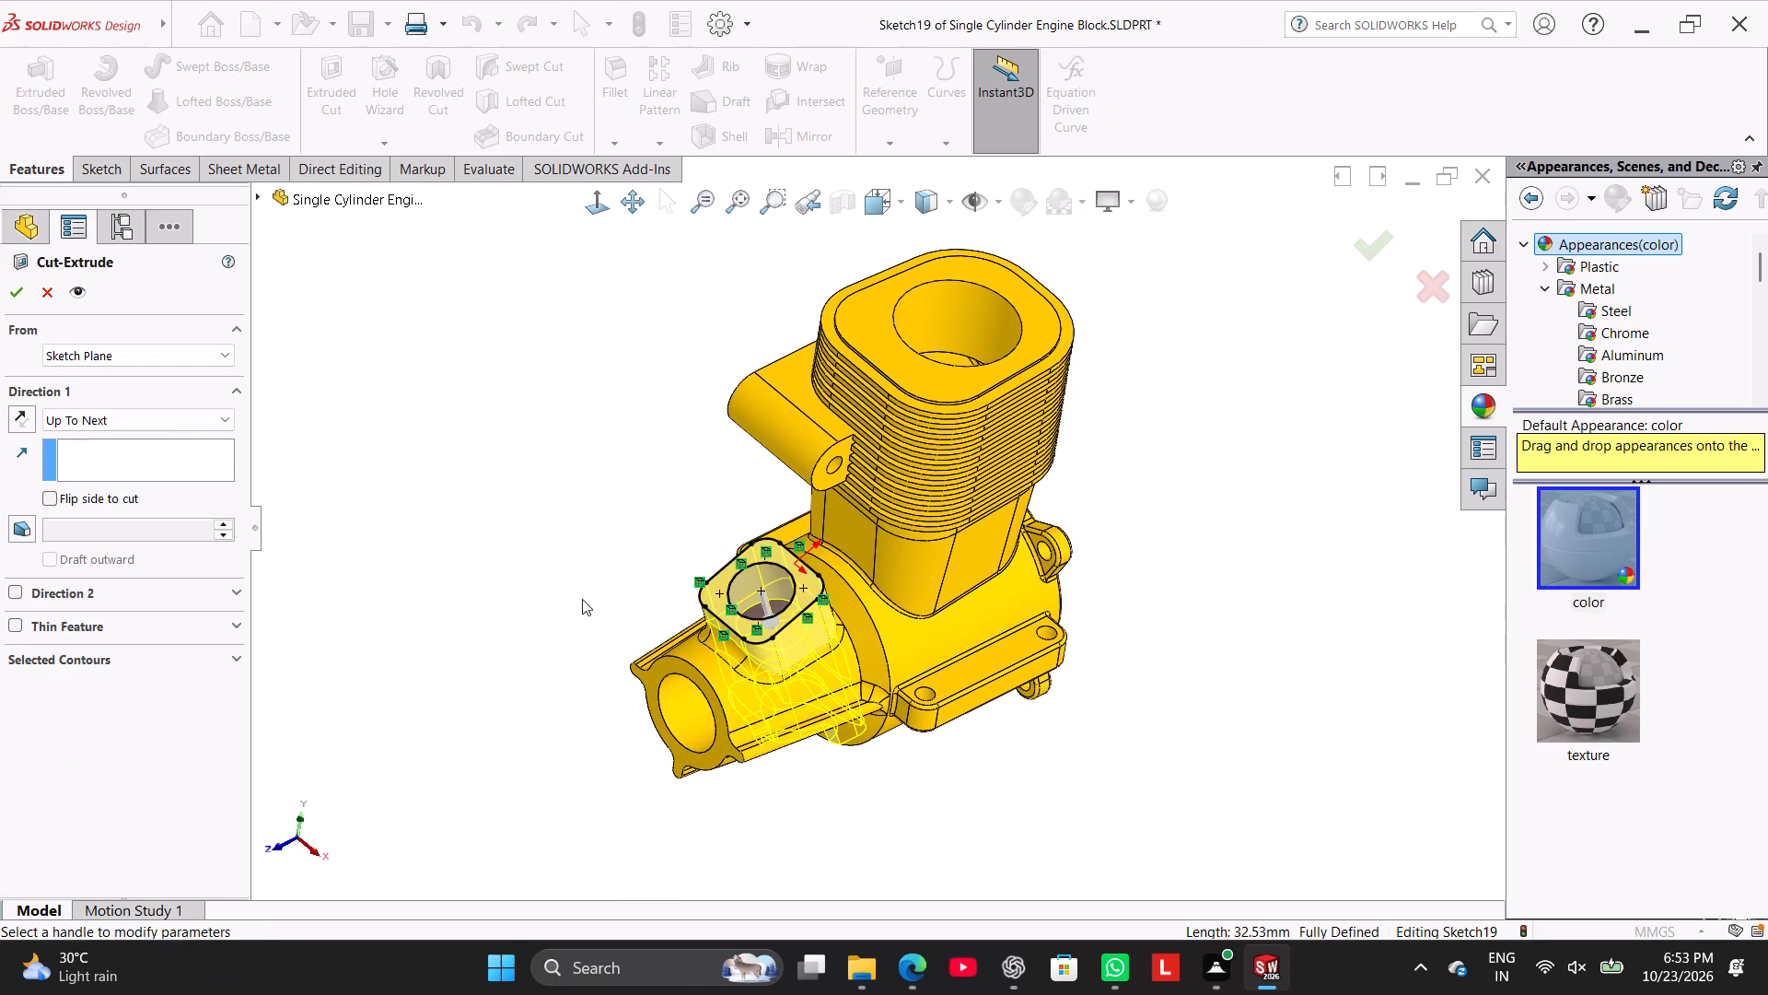
click(161, 672)
click(168, 666)
right_click(169, 685)
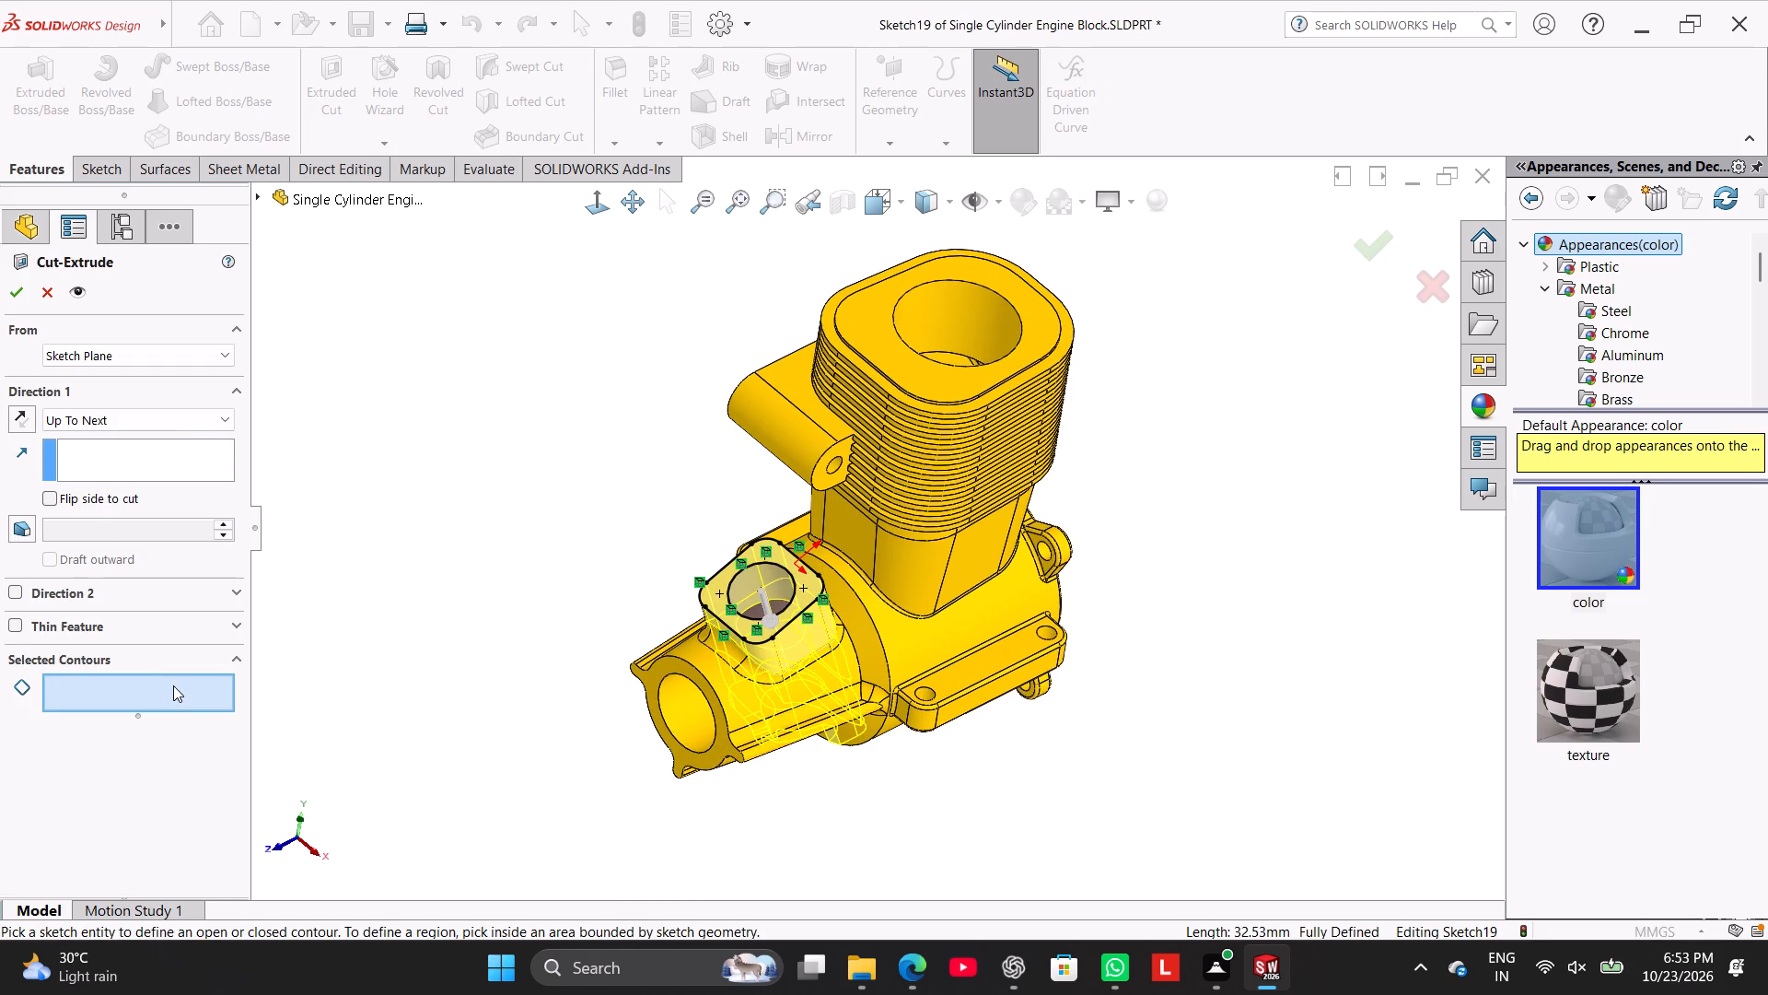
click(749, 578)
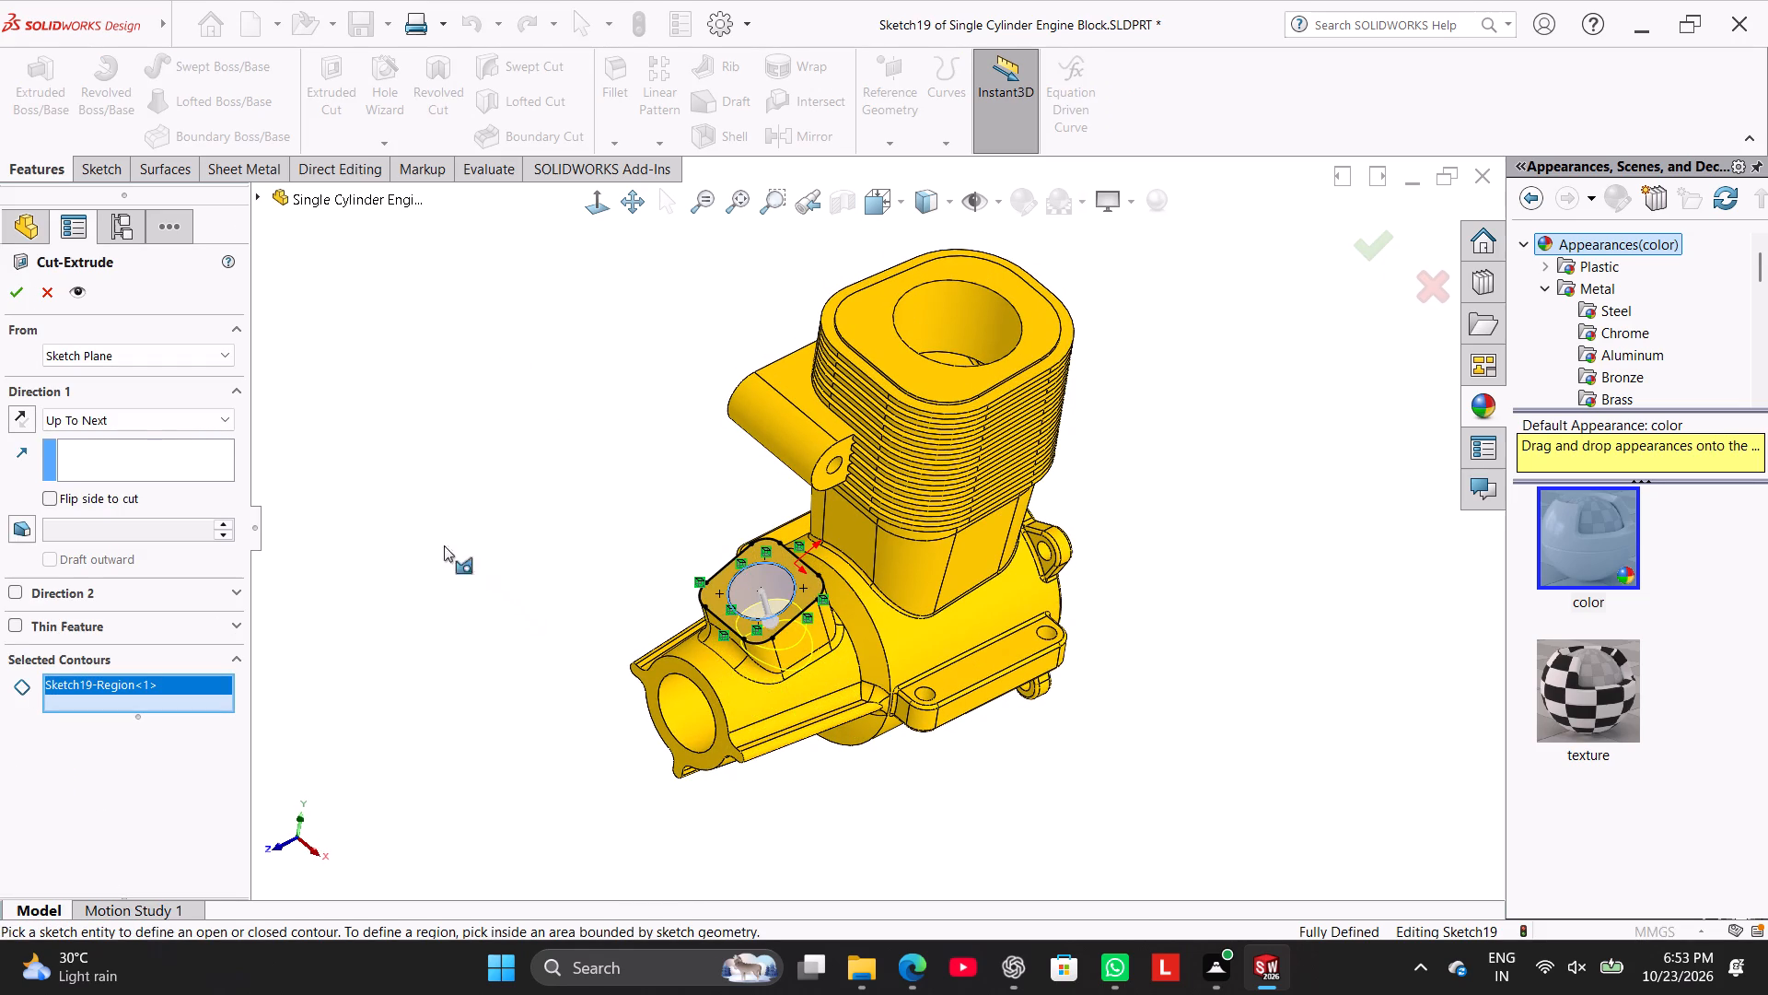
click(24, 290)
middle_drag(526, 516, 563, 455)
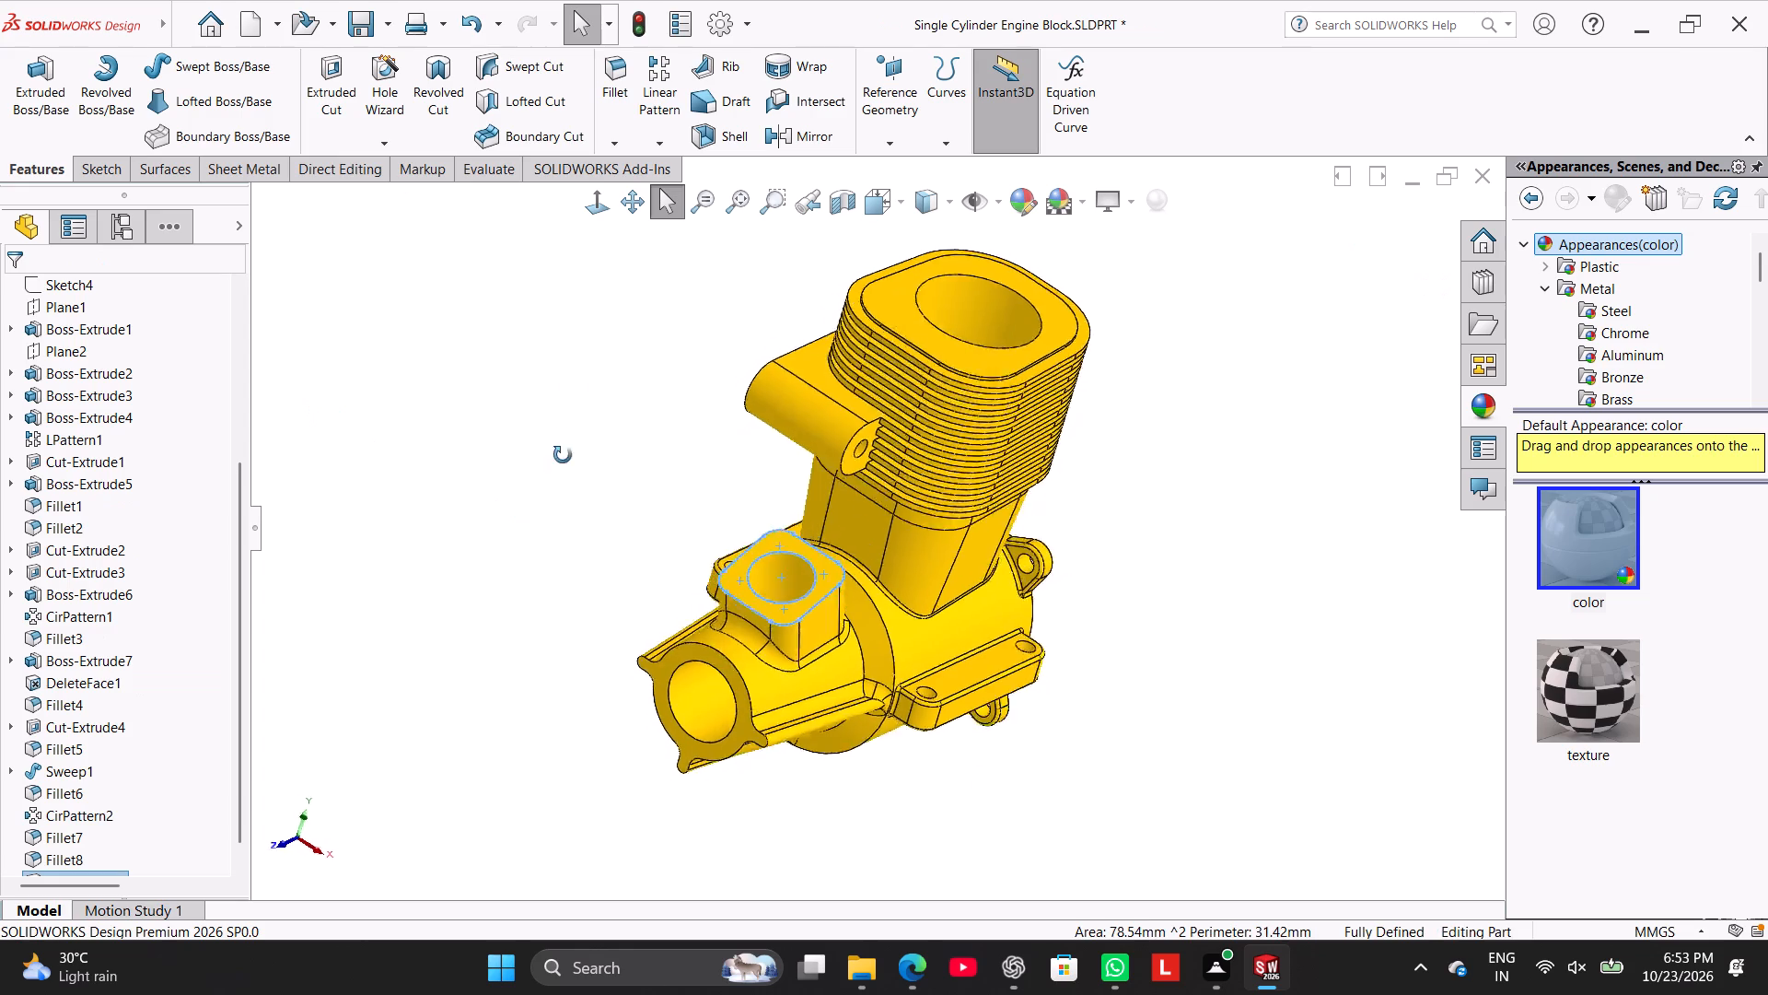
middle_drag(563, 455, 493, 462)
right_drag(452, 514, 690, 322)
click(440, 498)
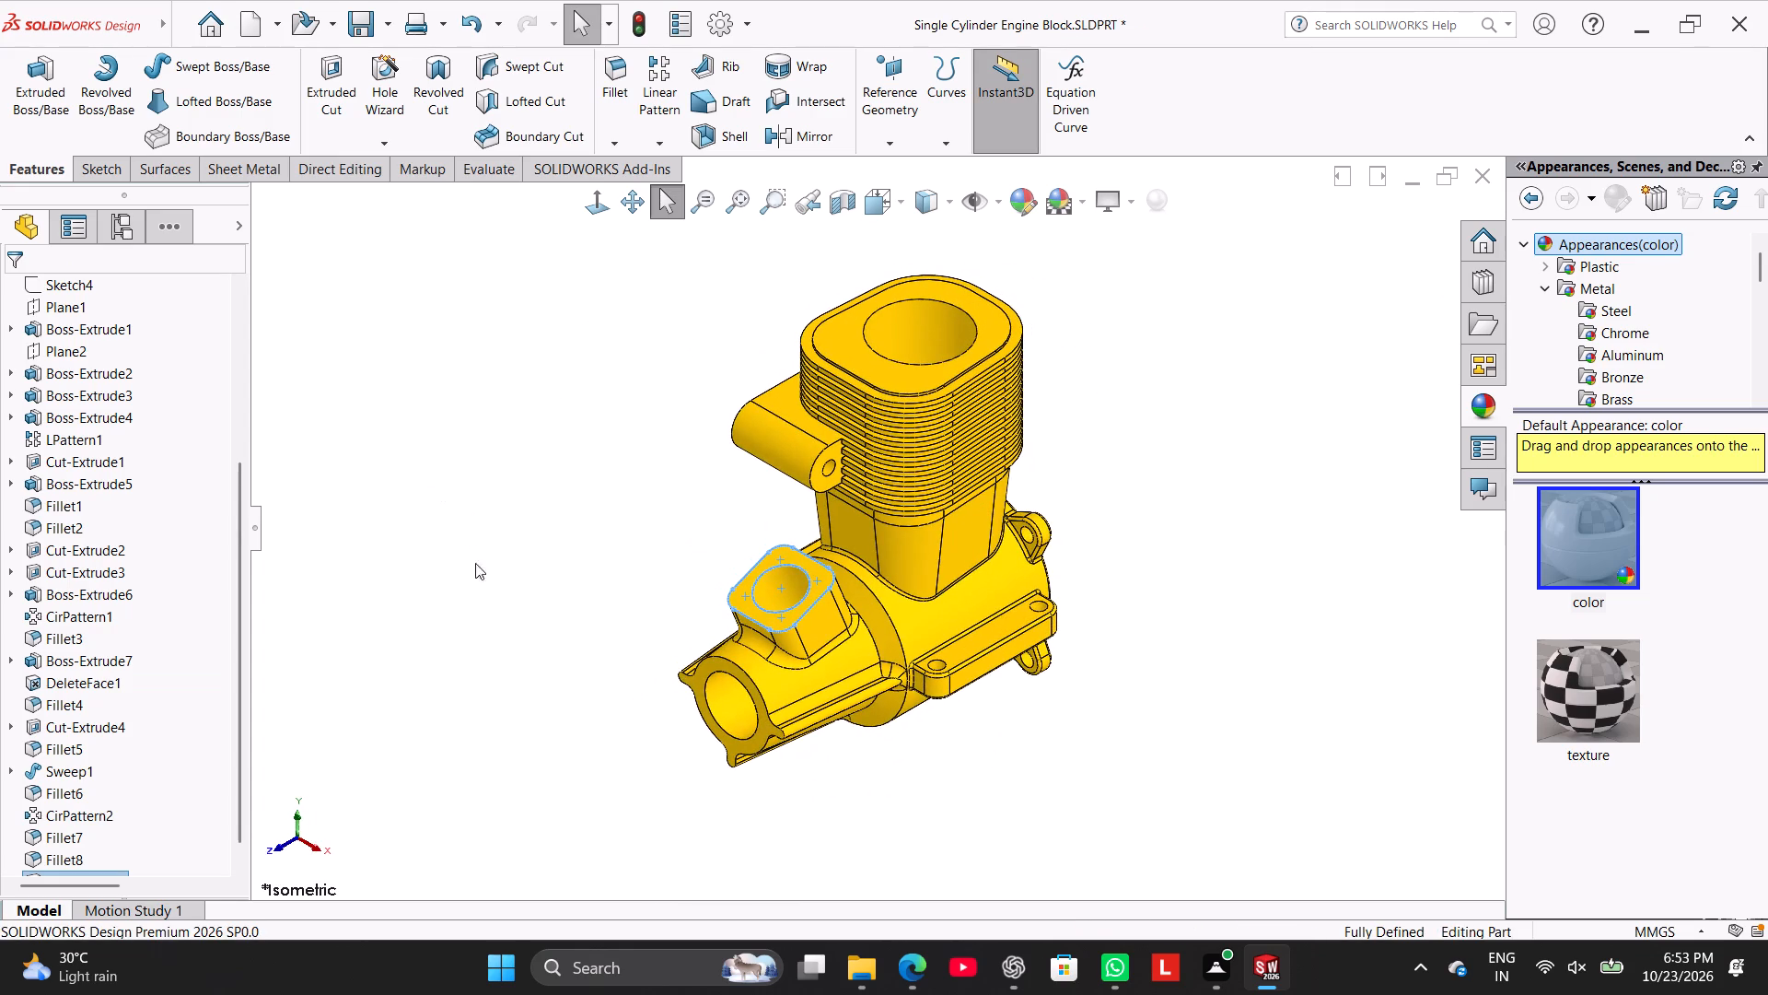
right_drag(560, 571, 650, 495)
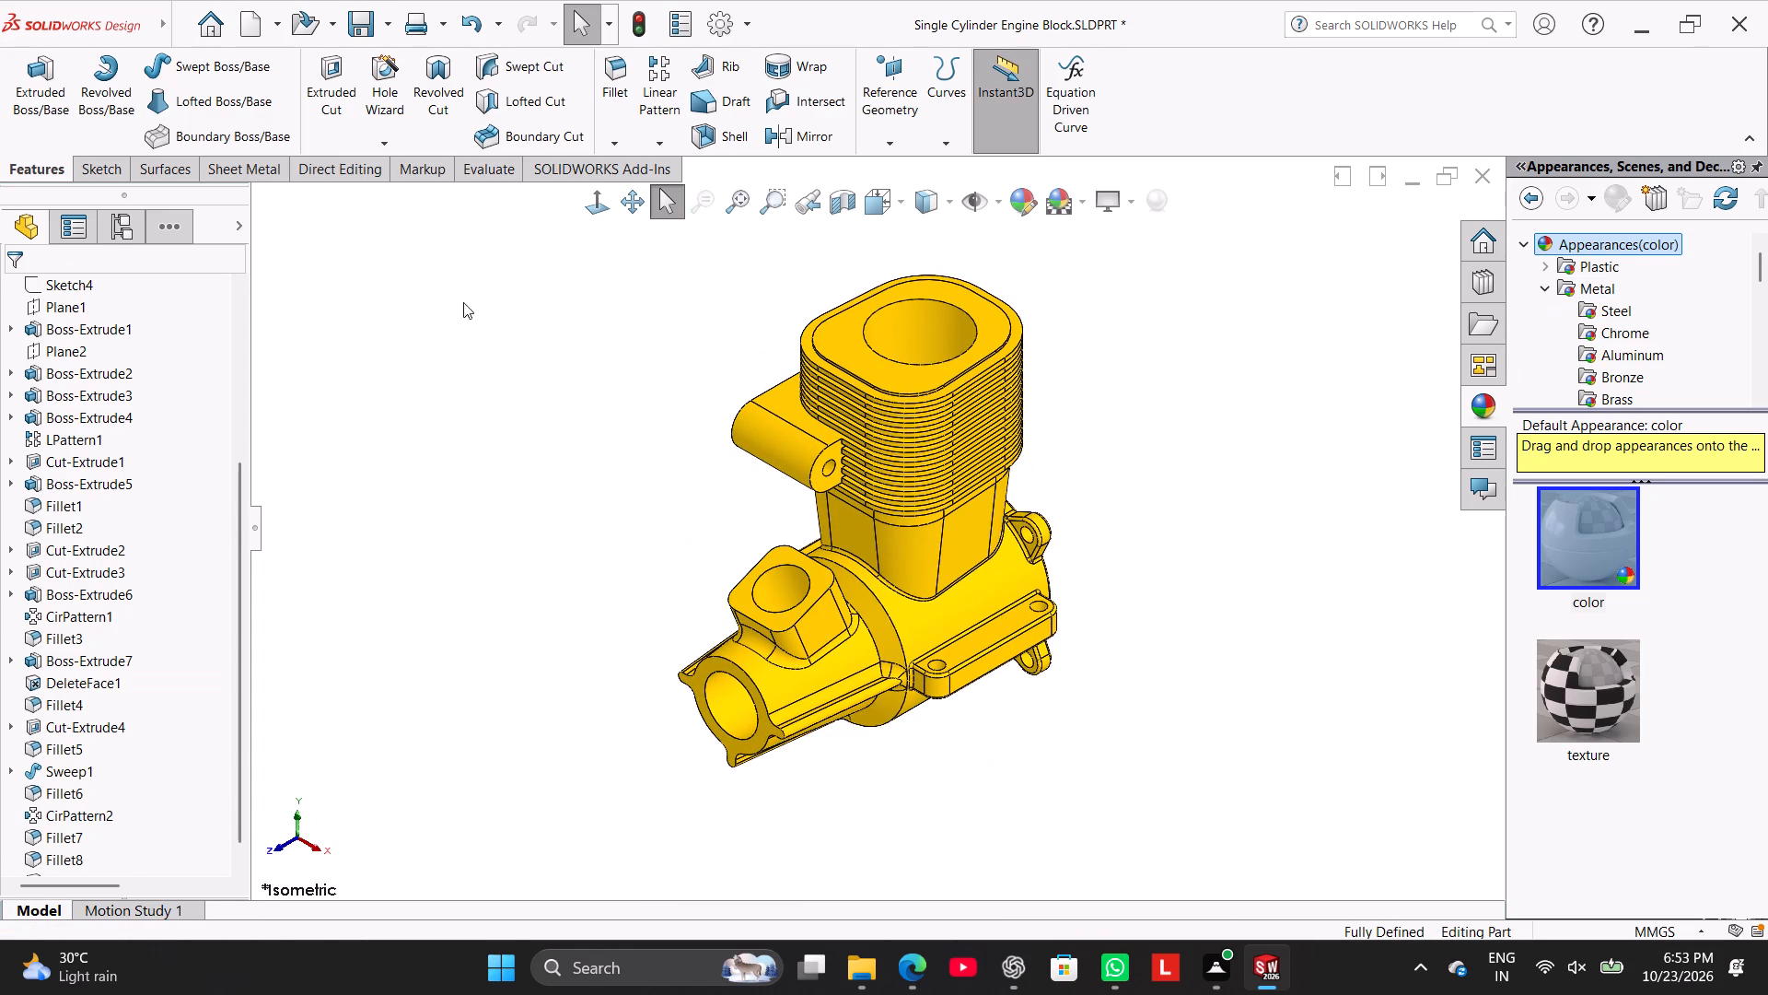
Save the part as Single Cylinder Engine Block.SLDPRT in the Worked folder, replacing the existing file.
click(385, 18)
click(414, 80)
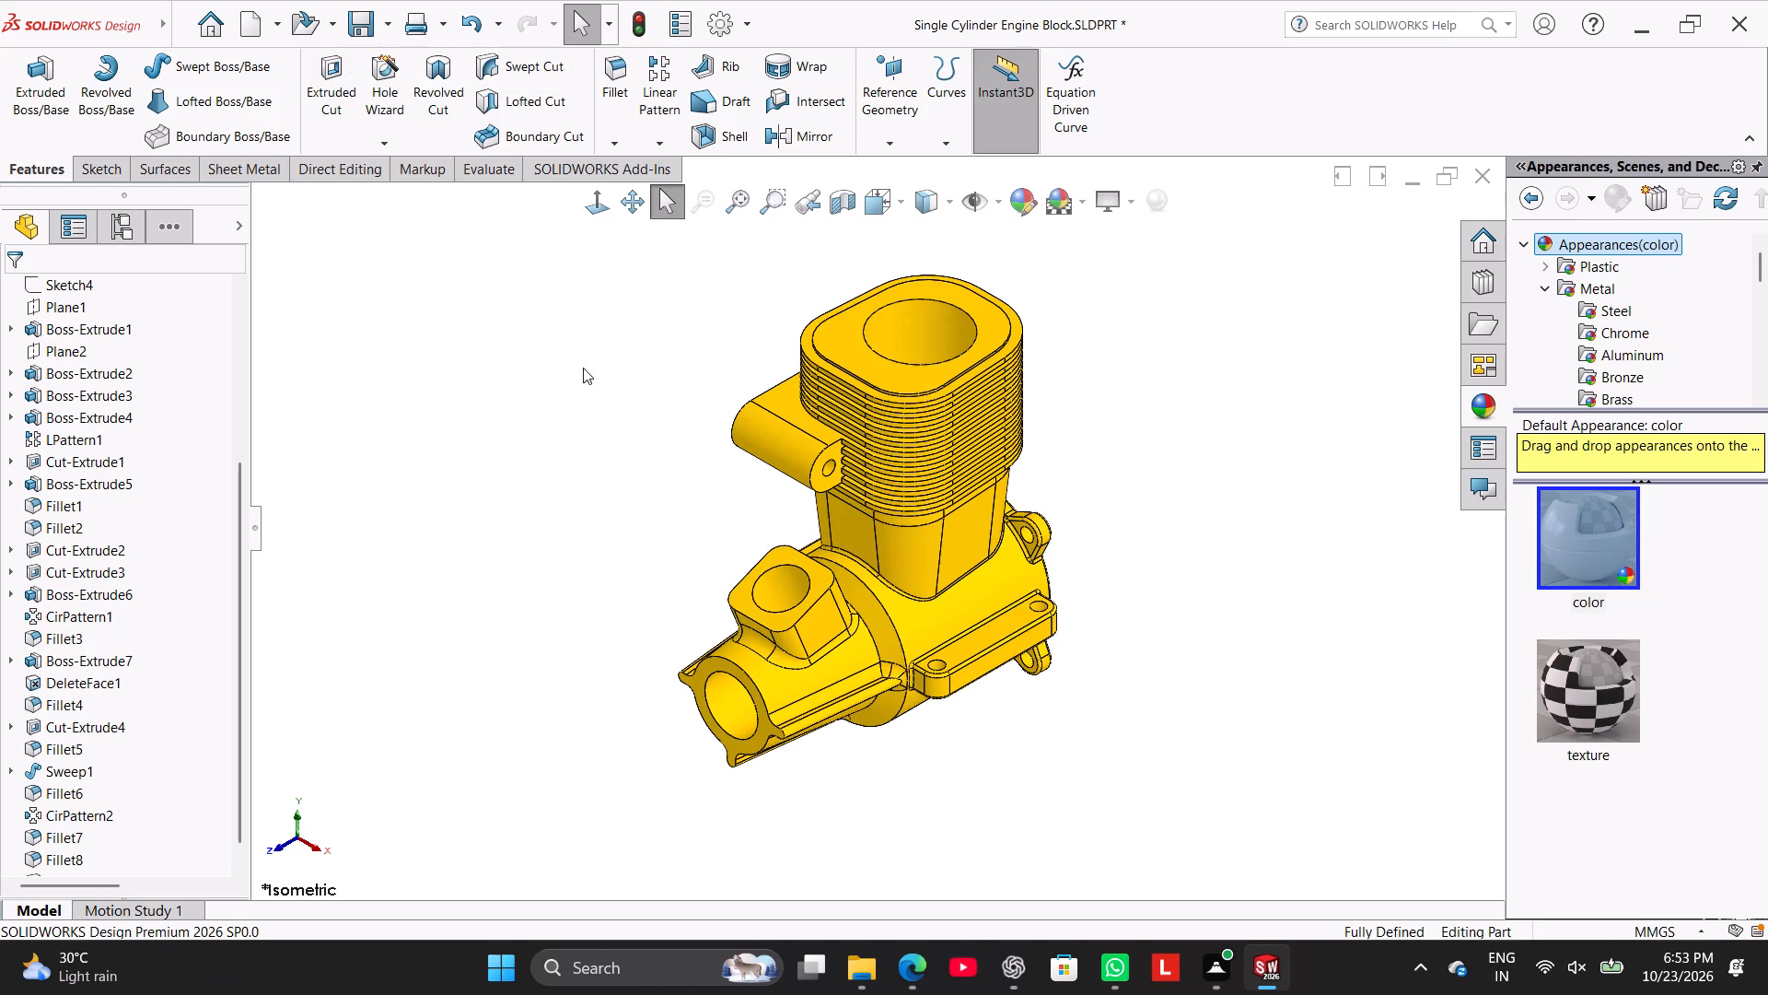
click(1215, 666)
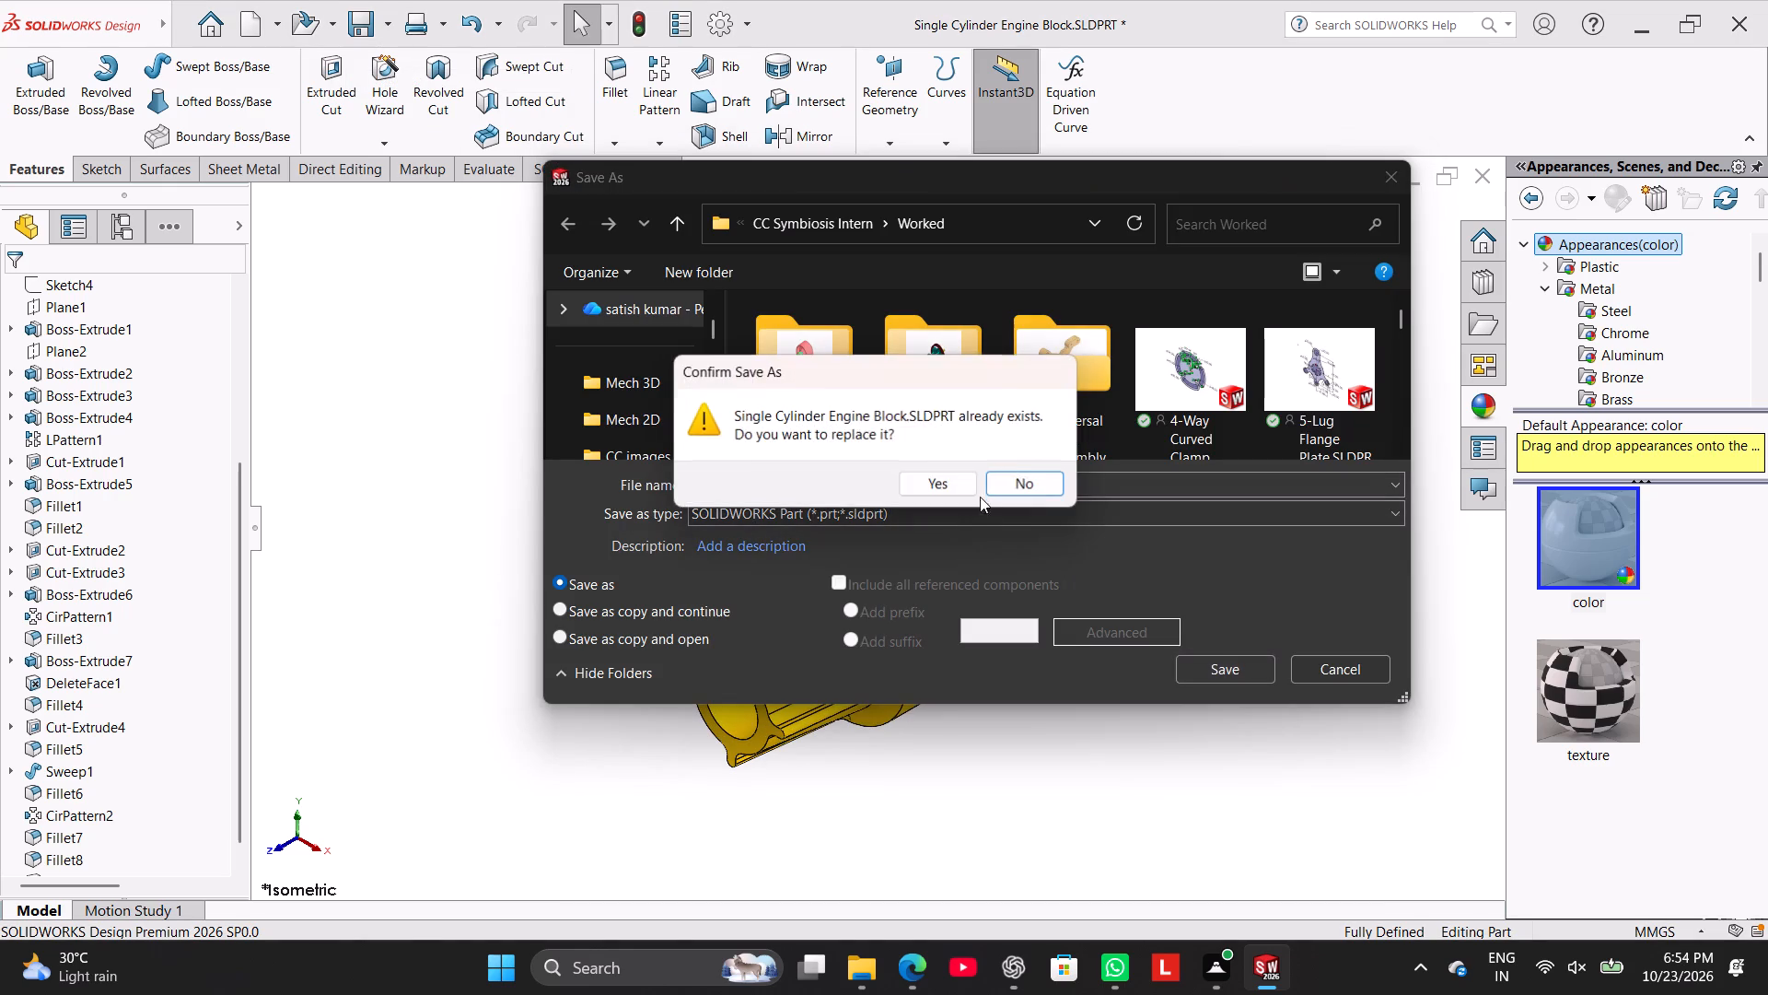
click(967, 486)
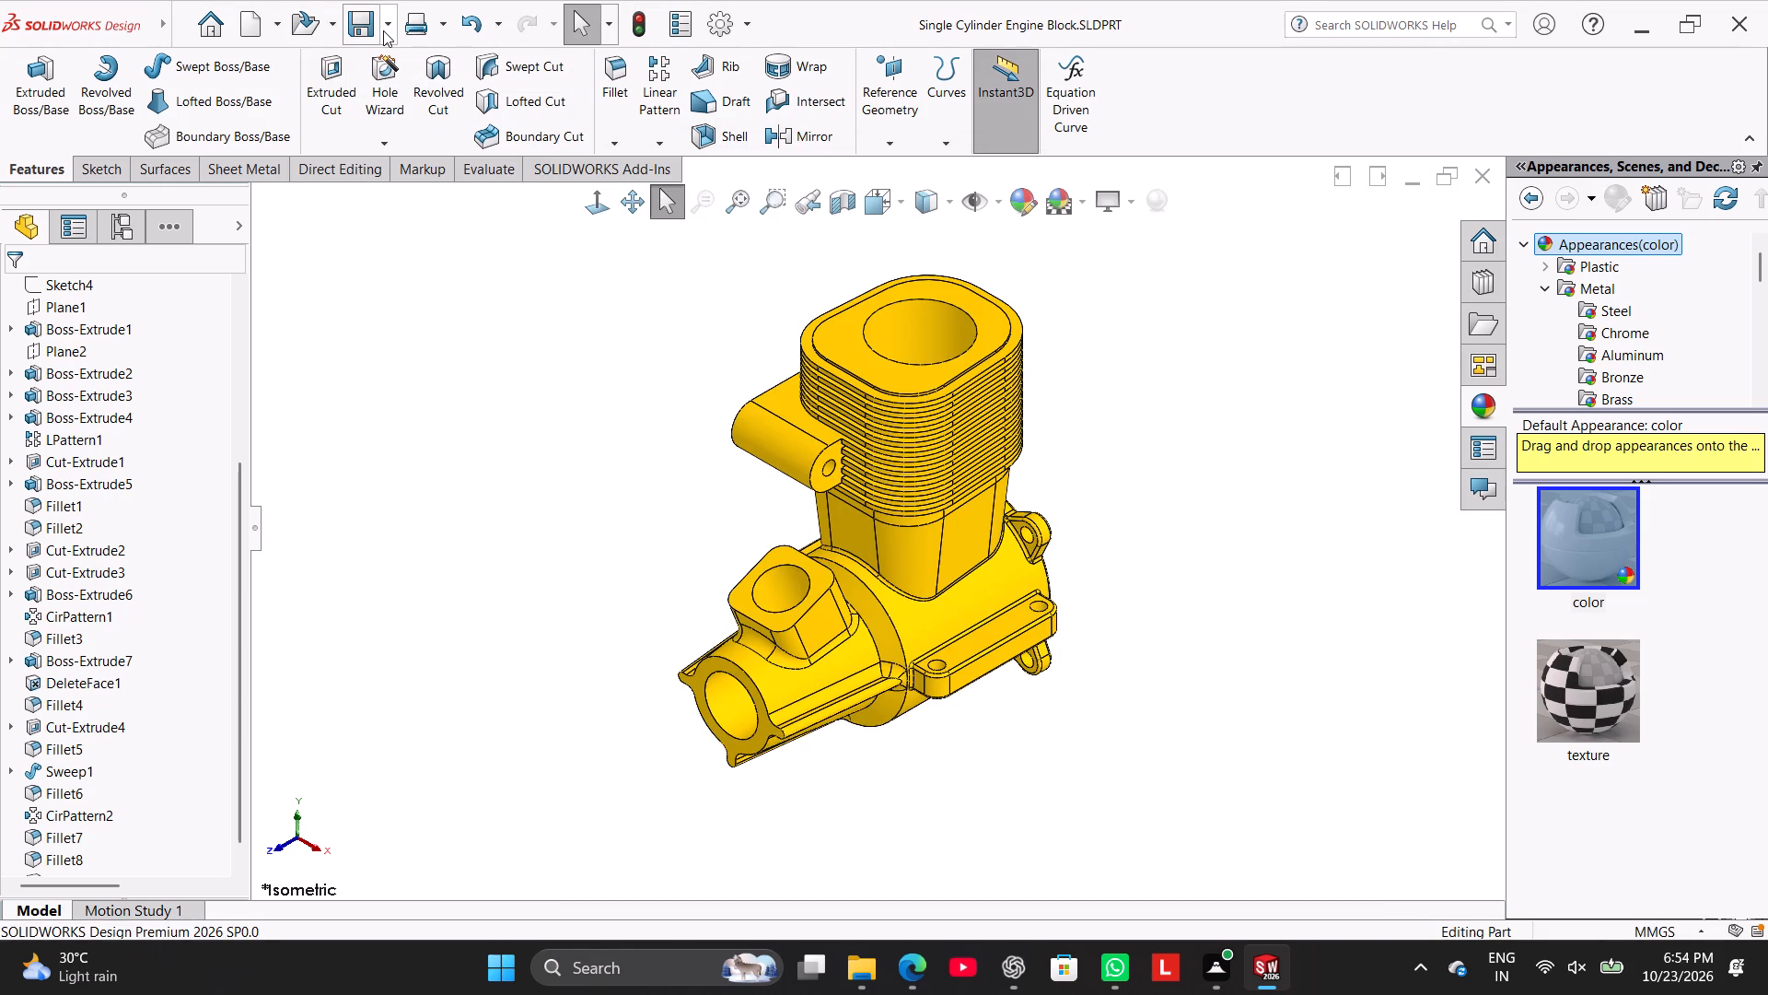
Save a PDF copy as Single Cylinder Engine Block.pdf in the Worked folder, replacing the existing PDF.
click(383, 30)
click(402, 76)
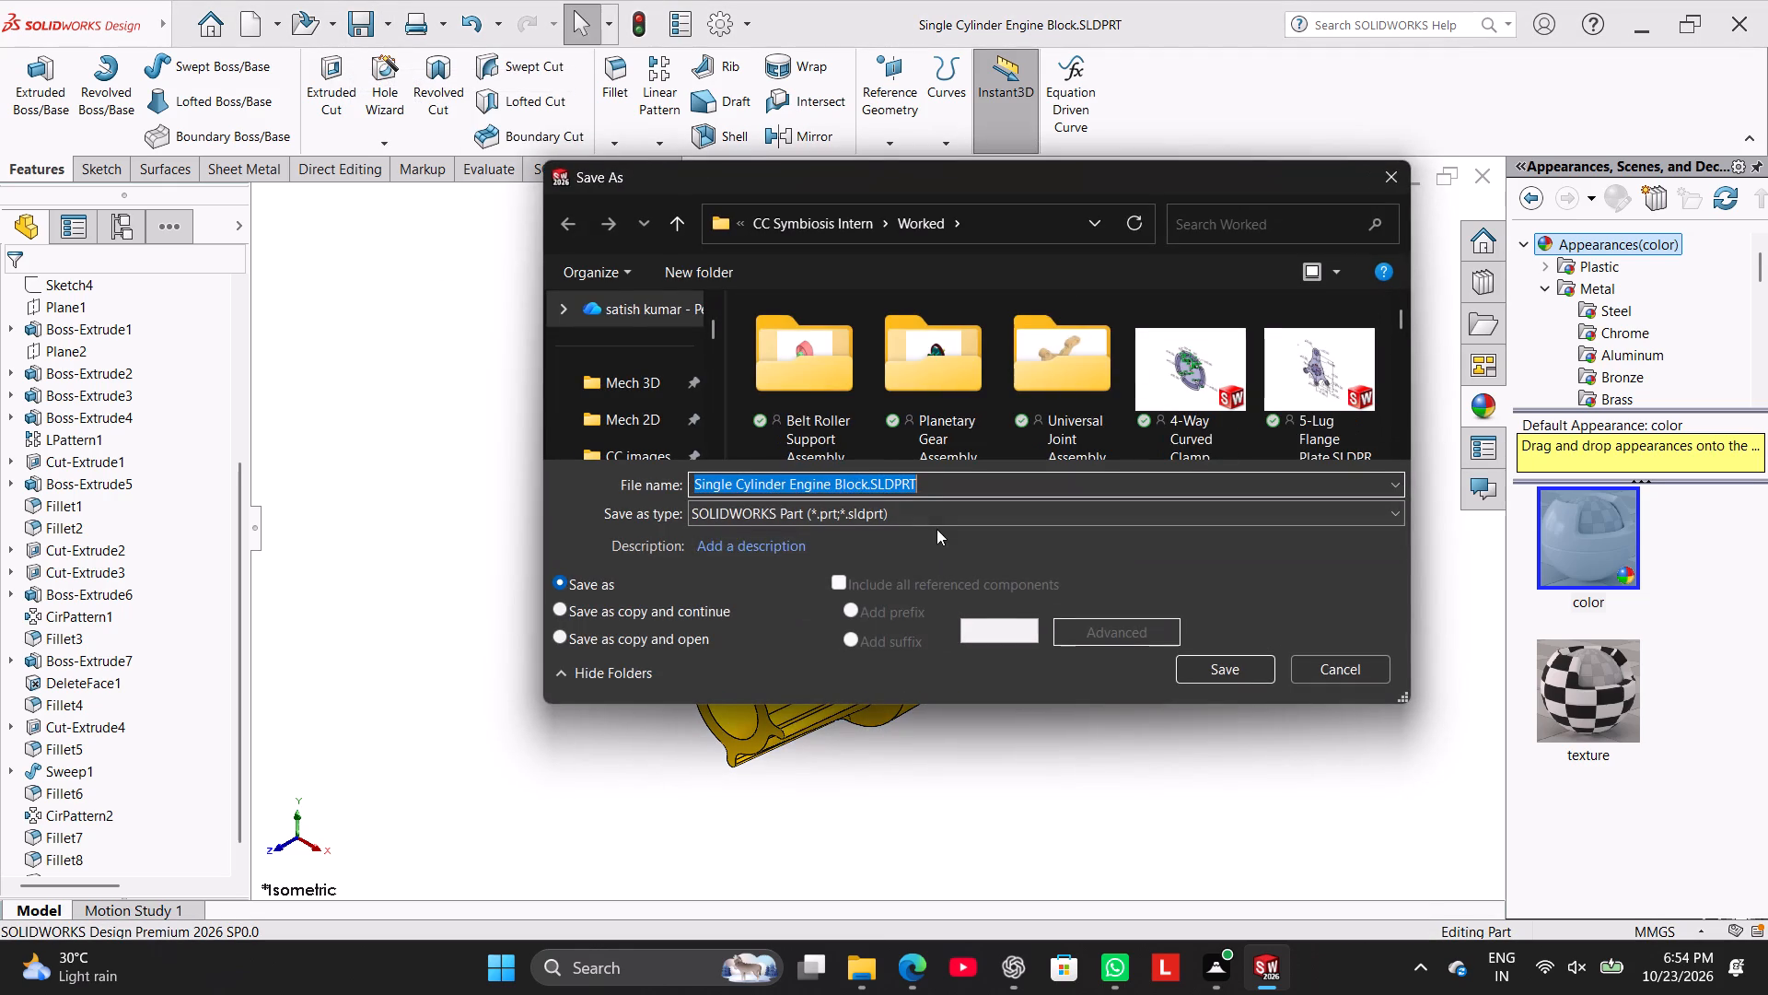
click(932, 520)
click(975, 178)
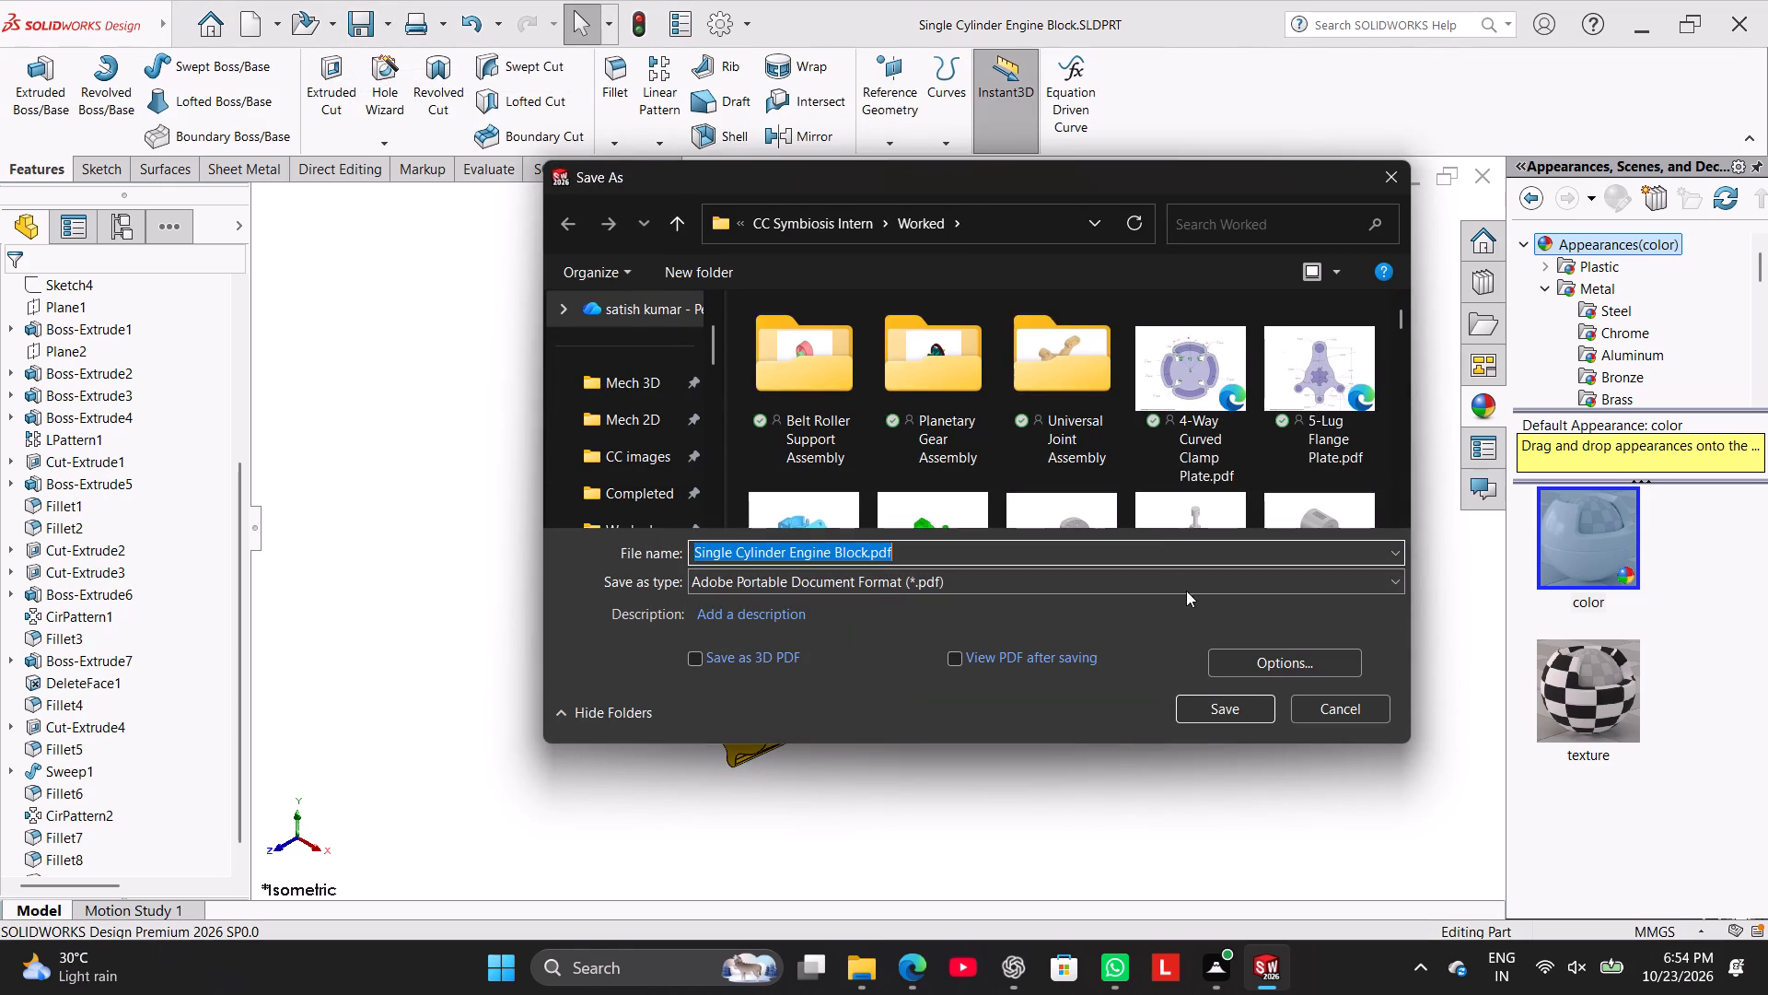
click(1233, 709)
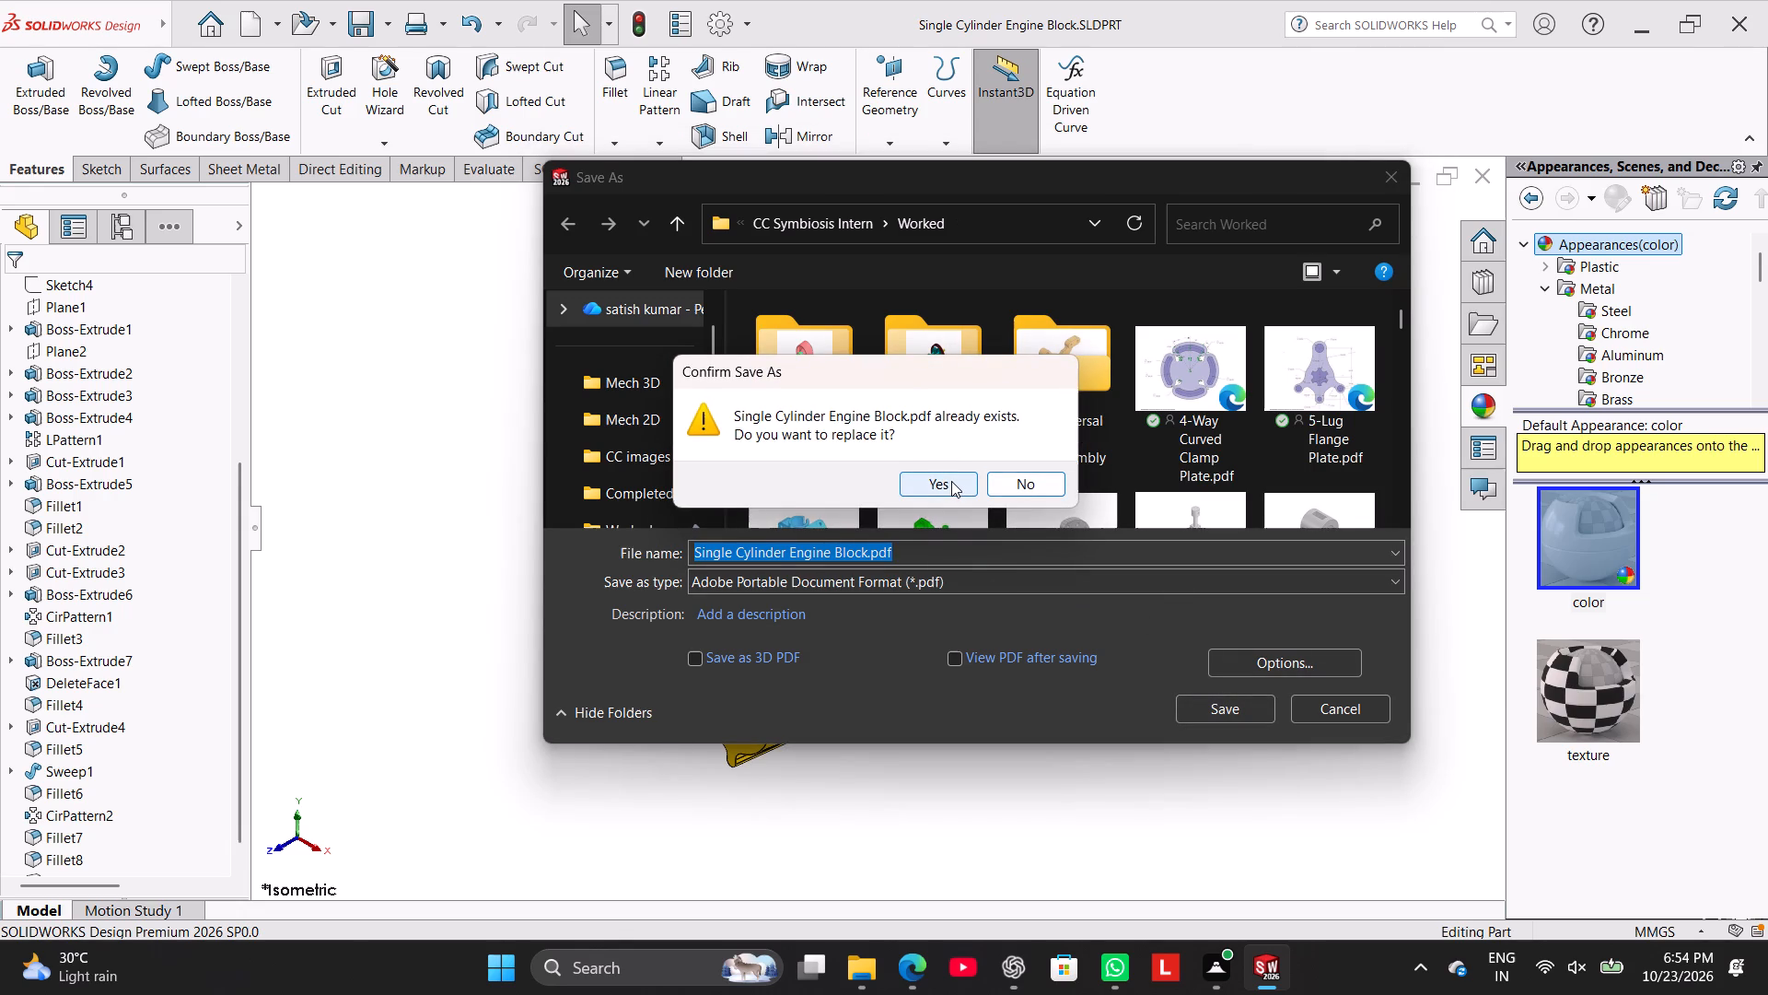
click(951, 481)
Close the Single Cylinder Engine Block part.
click(1491, 182)
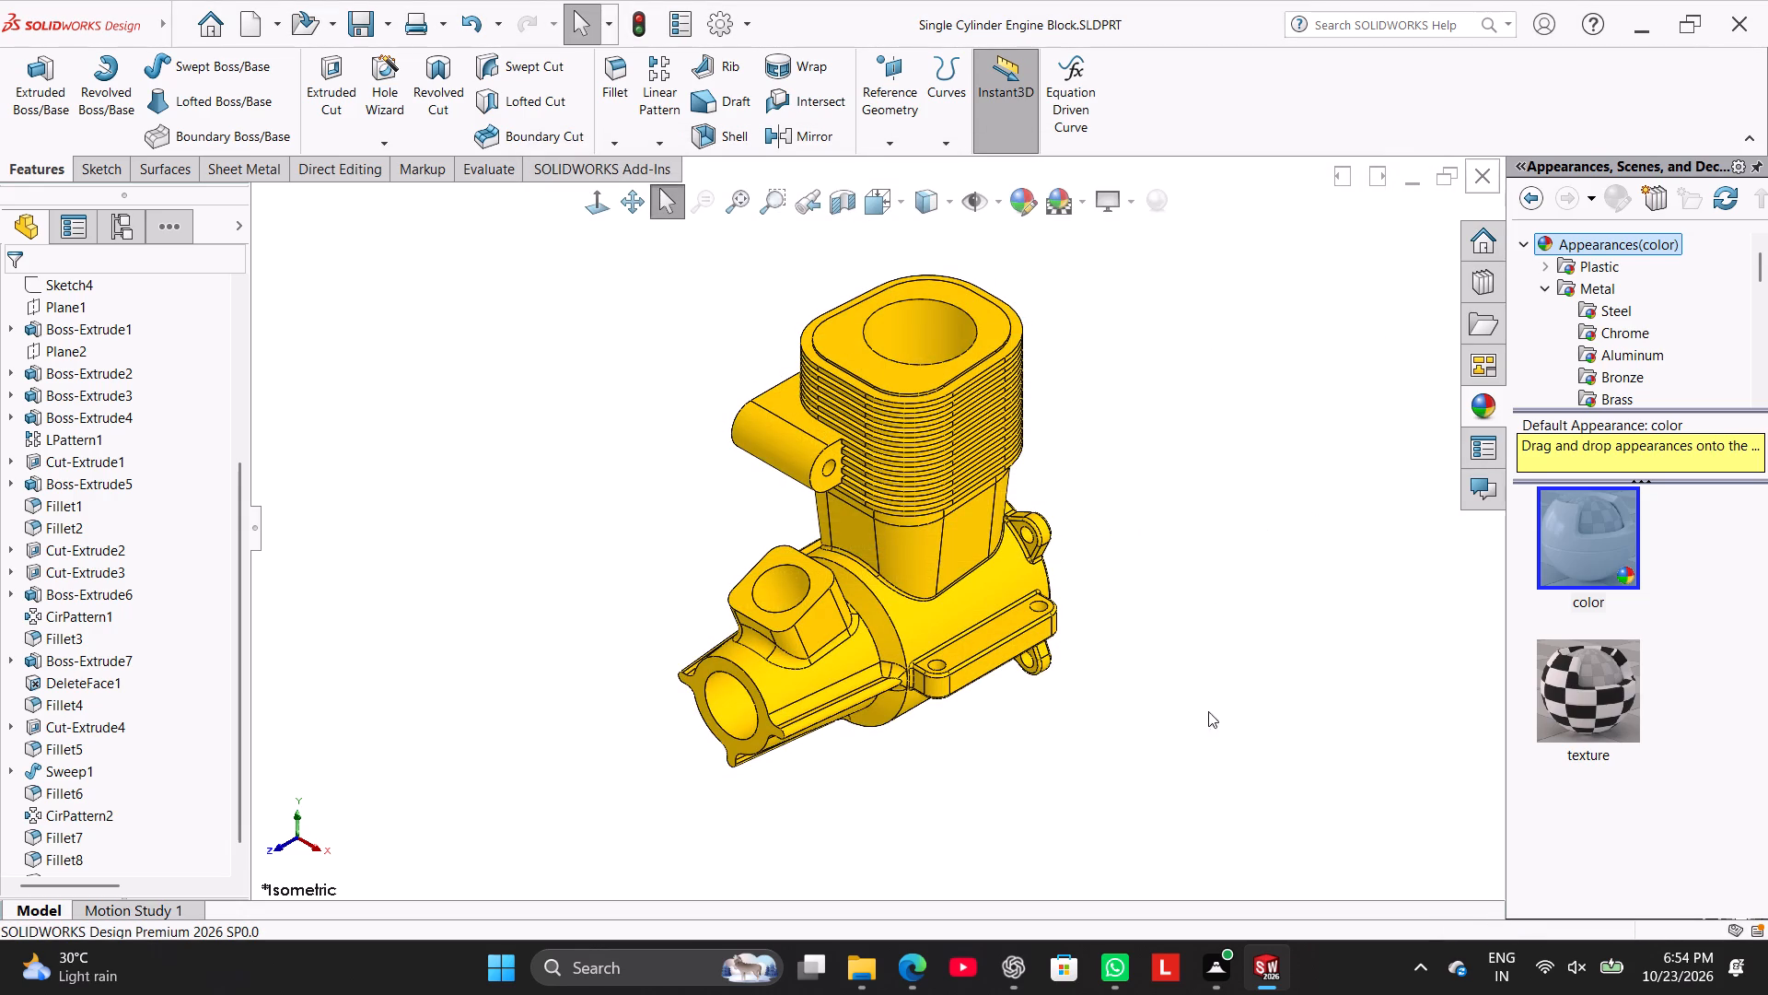